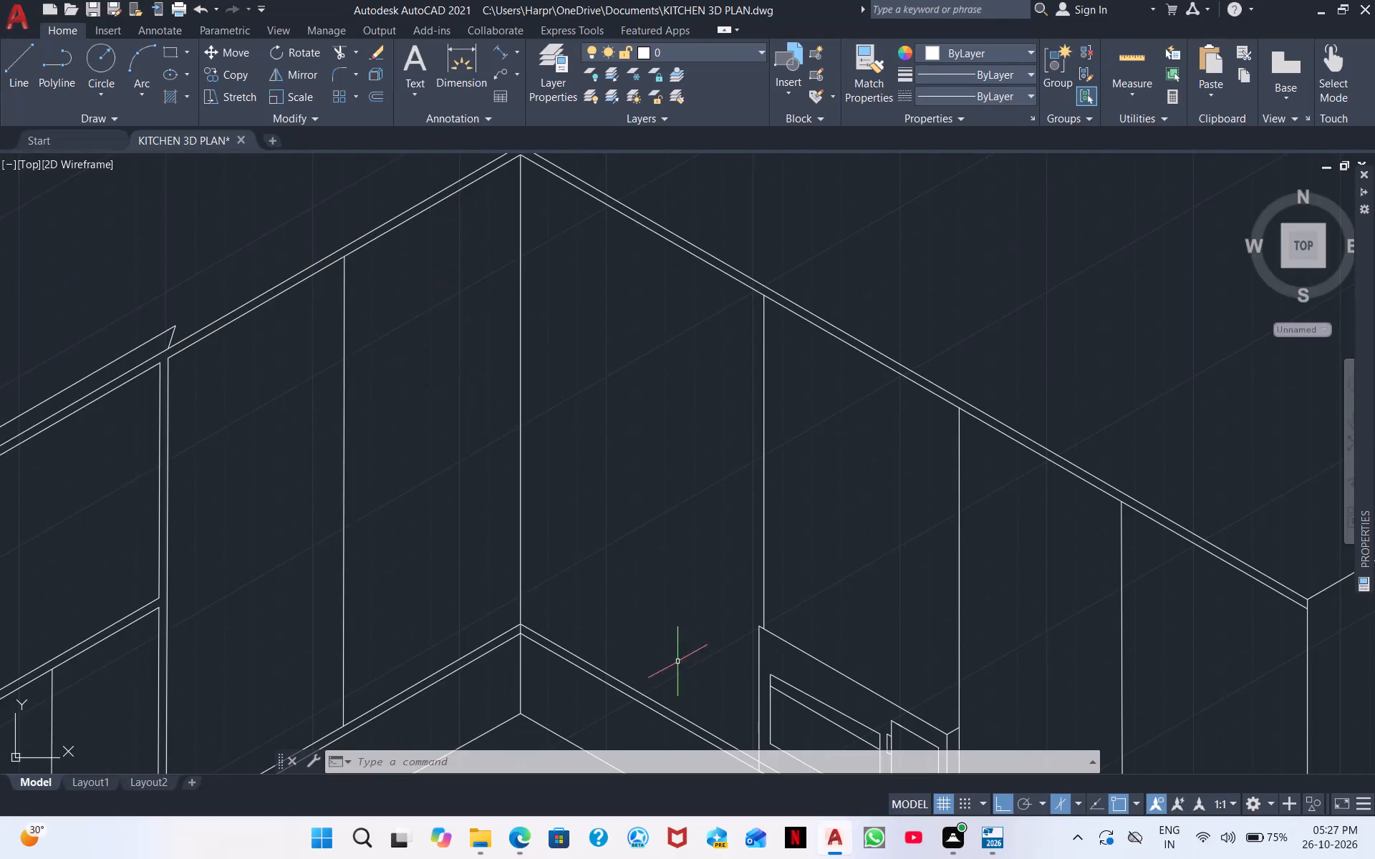
Draw a 30° line from the refrigerator unit's rear top corner, extending slightly past the wall cabinets' inner corner.
{"action": "middle_click", "coordinate": [705, 553]}
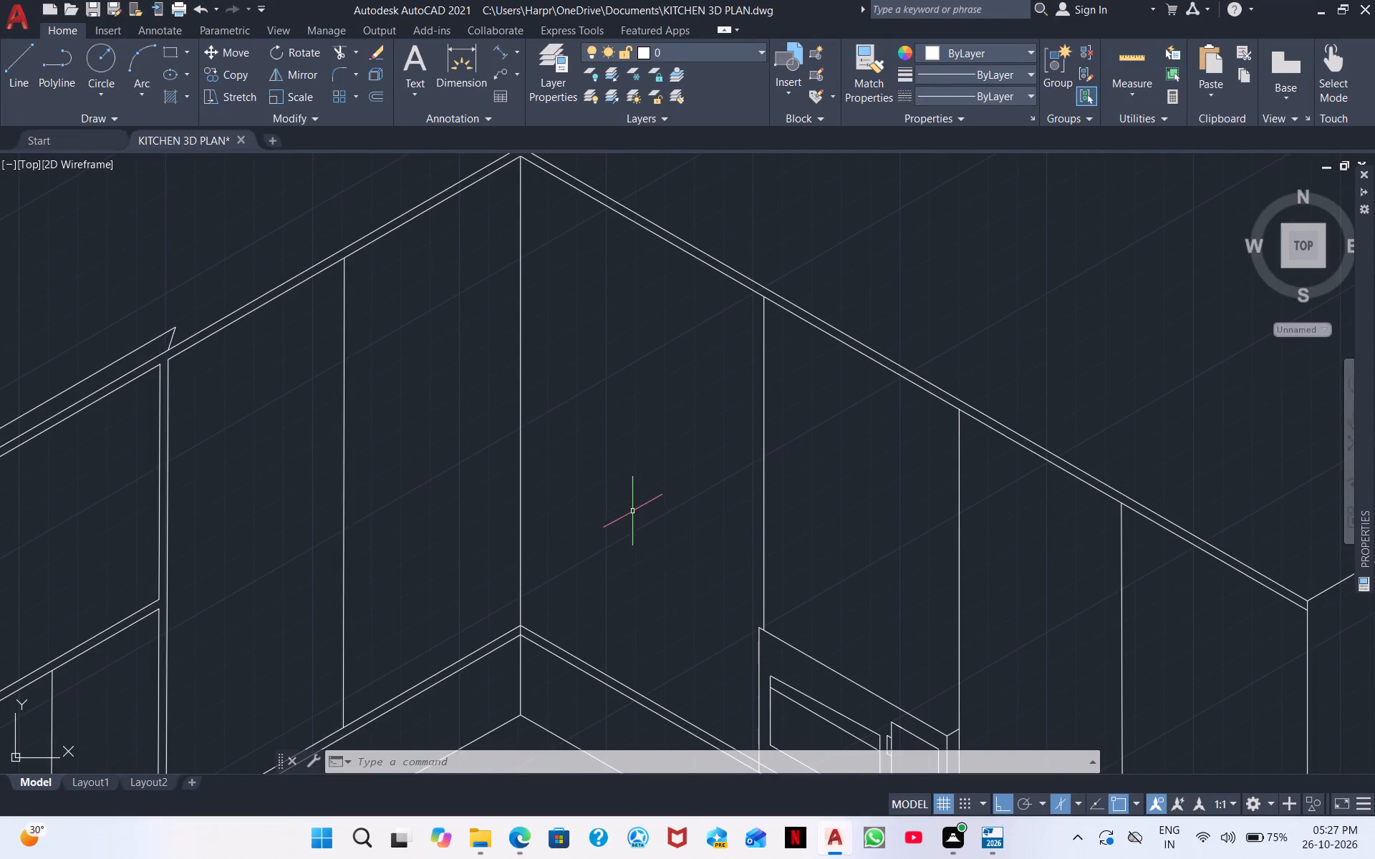
{"action": "scroll", "coordinate": [628, 509], "scroll_direction": "down", "scroll_amount": 2}
{"action": "middle_click_drag", "start_coordinate": [605, 486], "coordinate": [549, 630]}
{"action": "scroll", "coordinate": [415, 521], "scroll_direction": "up", "scroll_amount": 2}
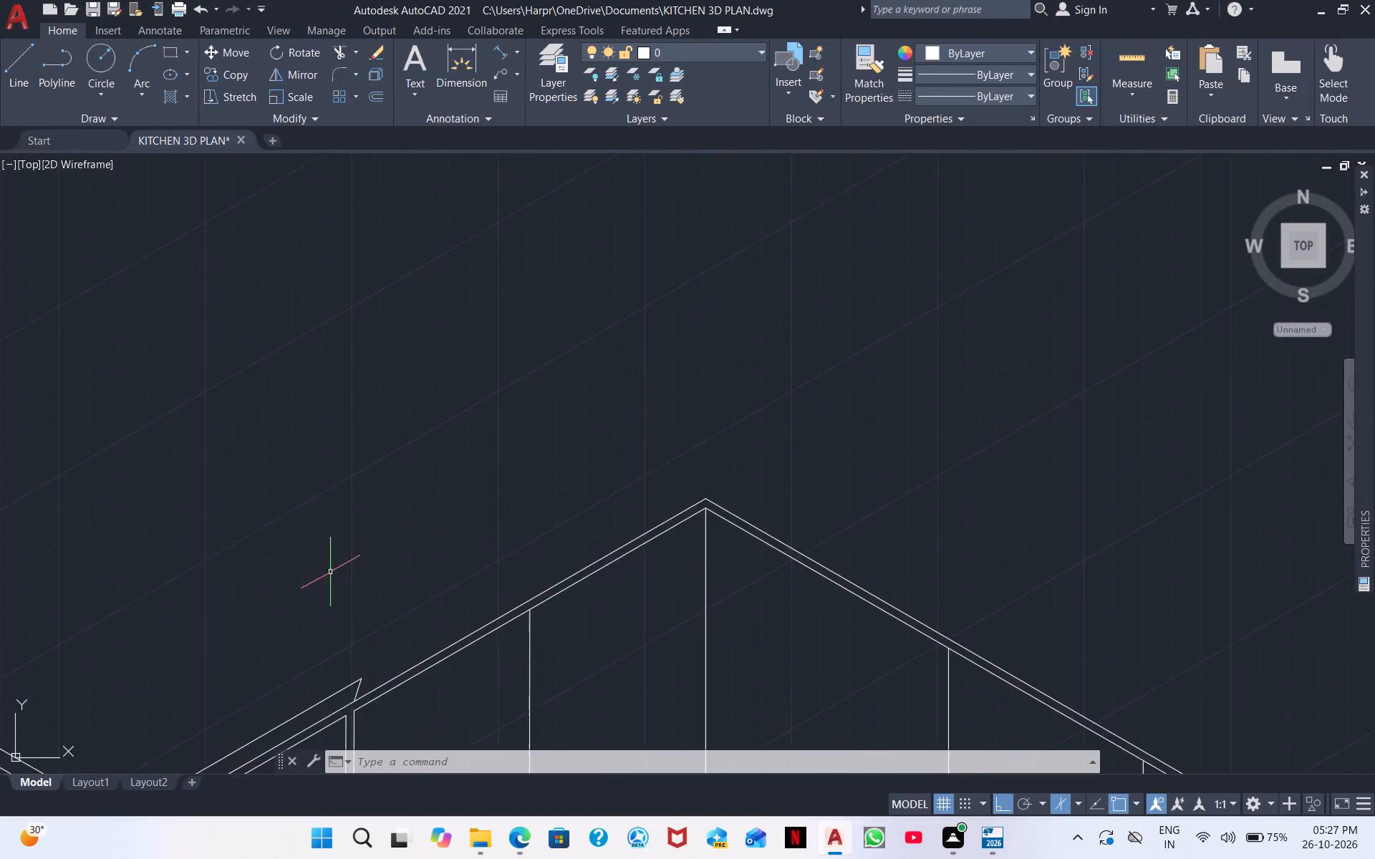
{"action": "middle_click_drag", "start_coordinate": [328, 573], "coordinate": [617, 208]}
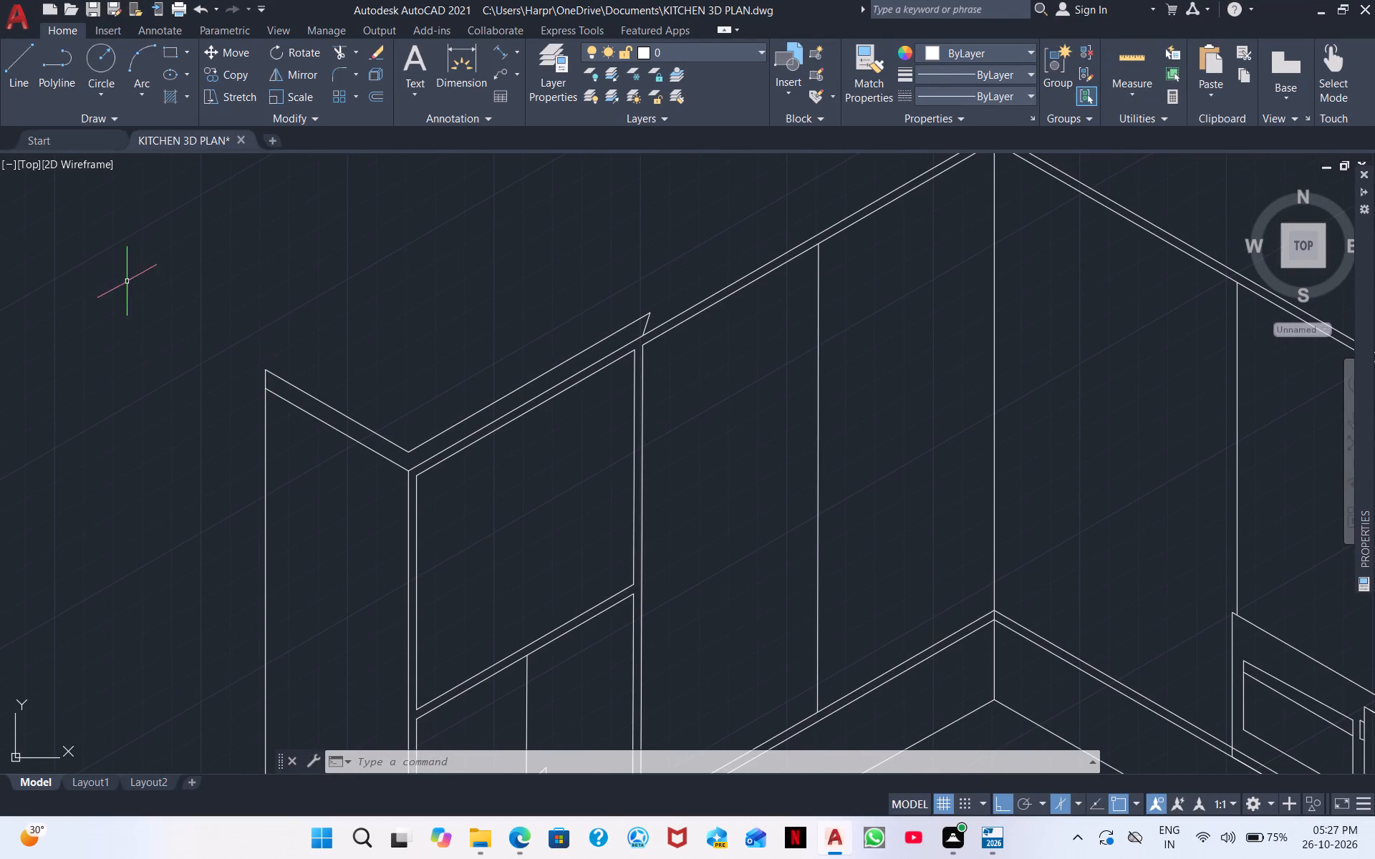
{"action": "left_click", "coordinate": [16, 76]}
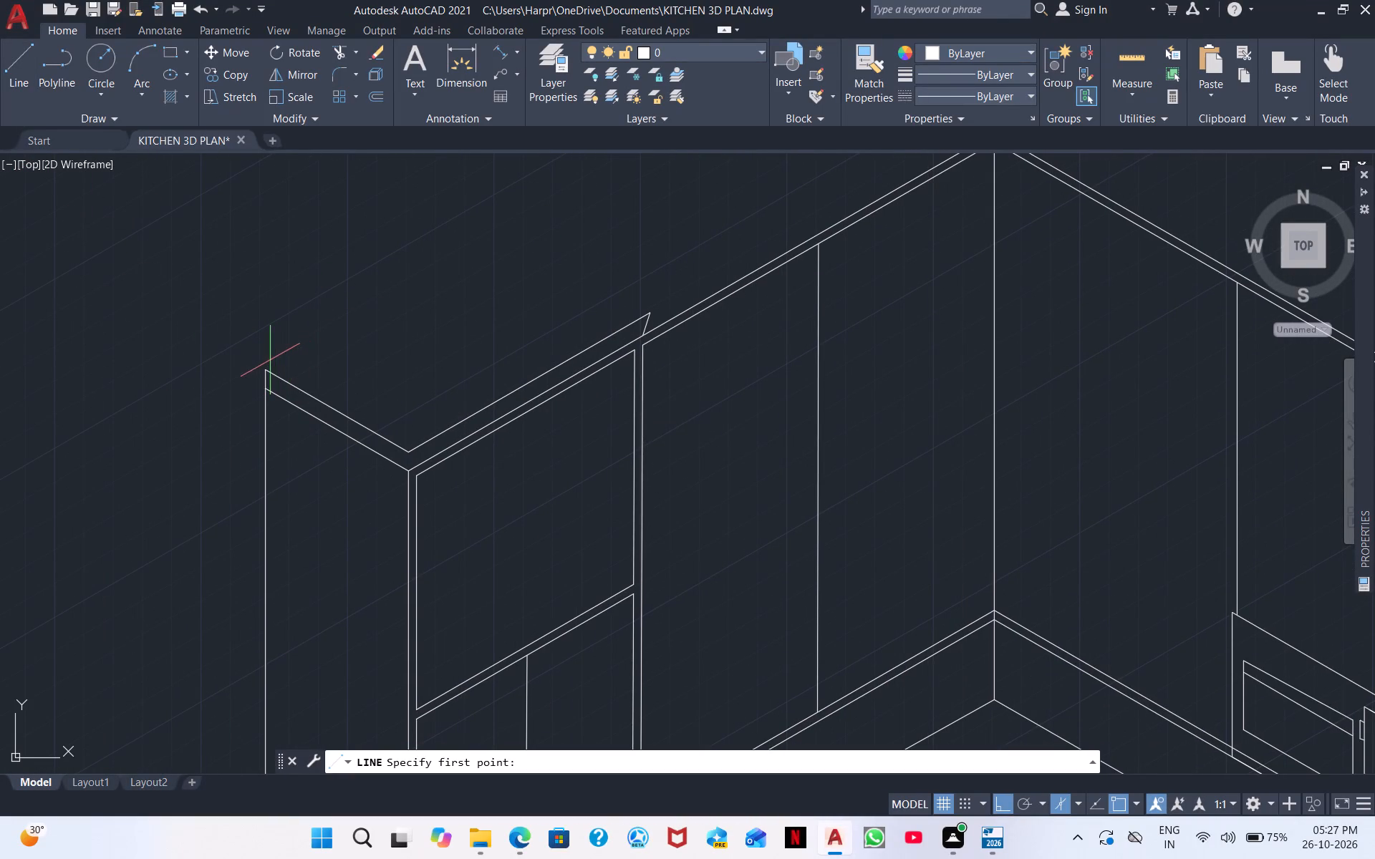
{"action": "left_click_drag", "start_coordinate": [266, 364], "coordinate": [337, 344]}
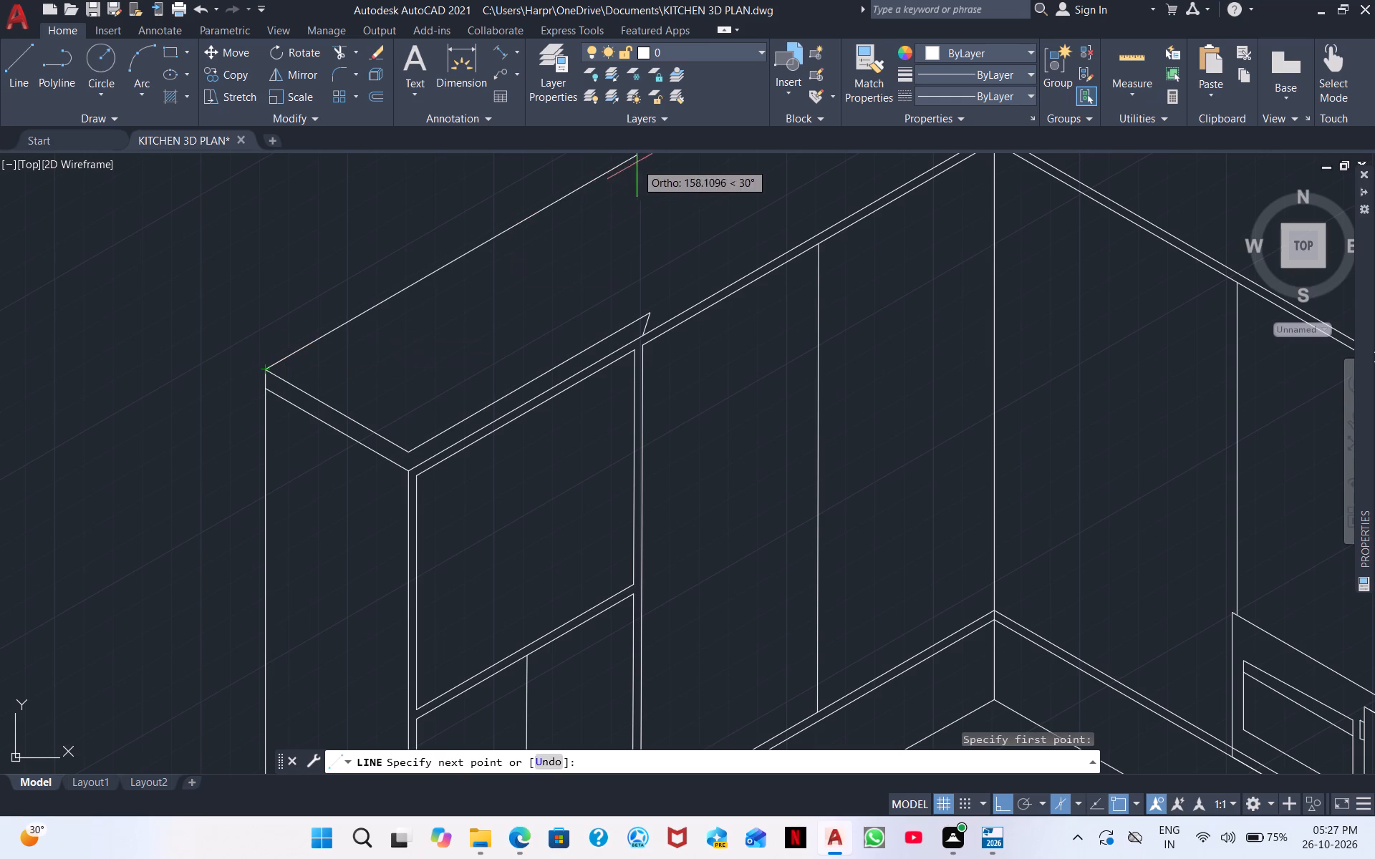
{"action": "middle_click_drag", "start_coordinate": [817, 181], "coordinate": [397, 476]}
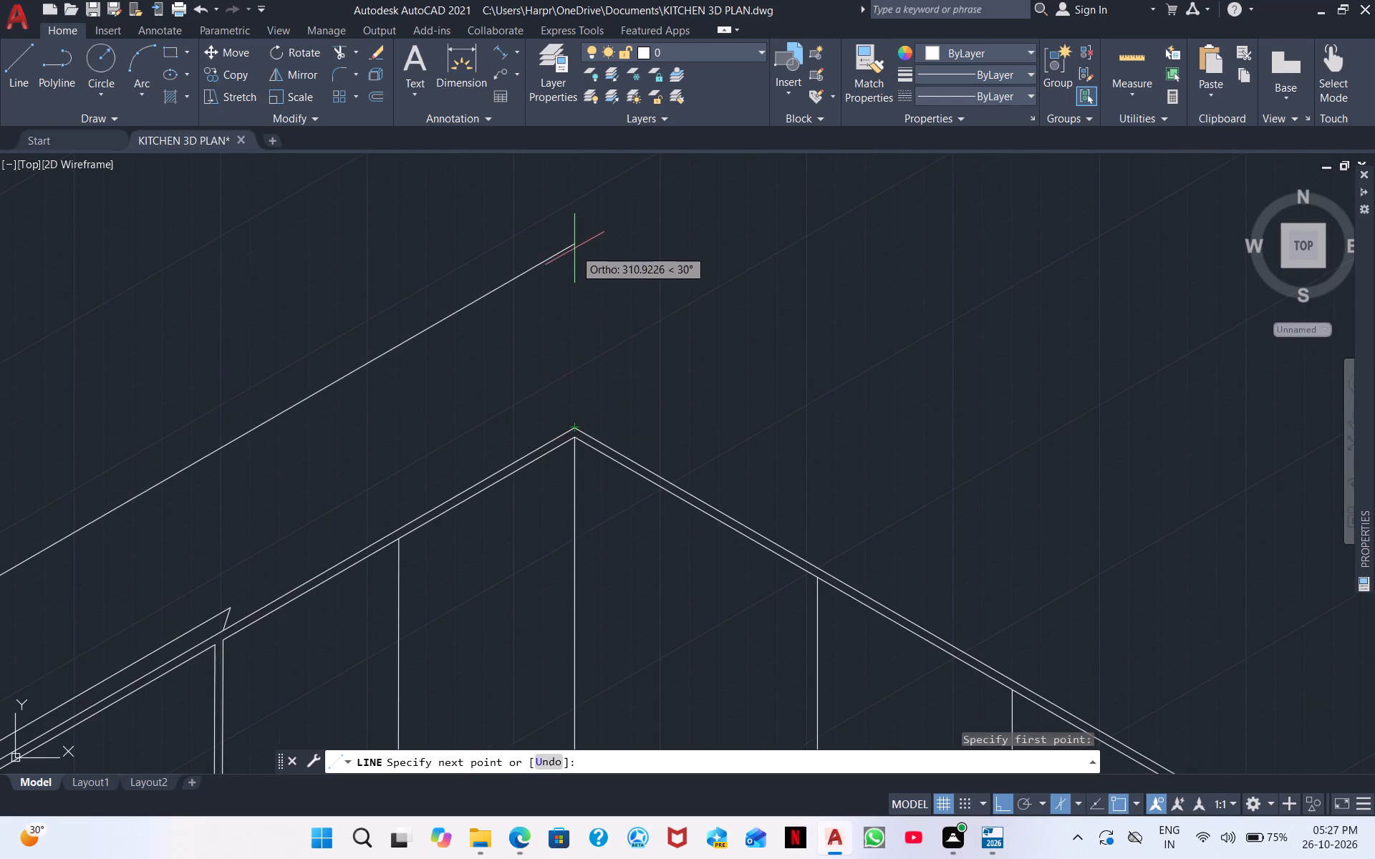
{"action": "left_click", "coordinate": [619, 221]}
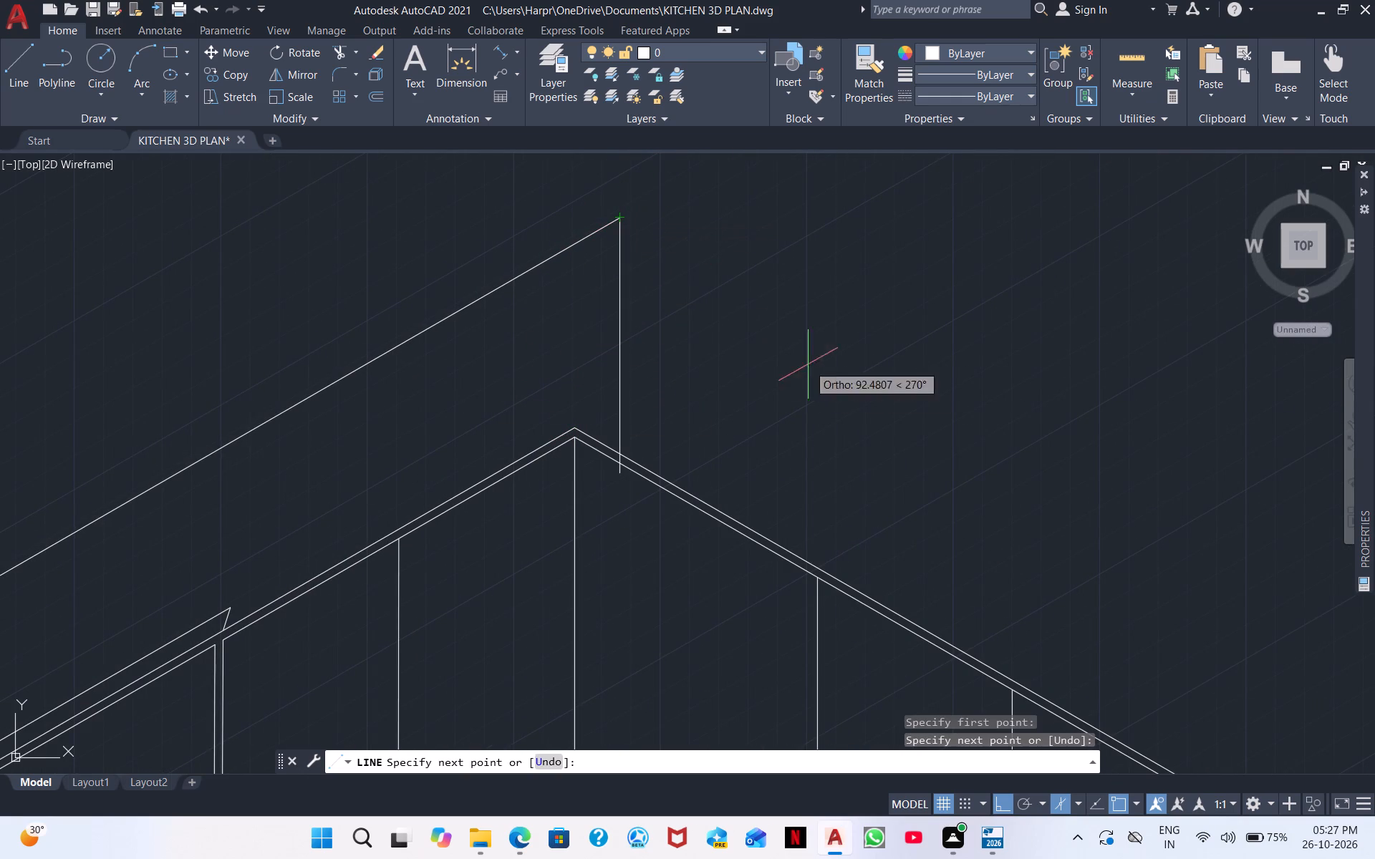
{"action": "right_click", "coordinate": [813, 292]}
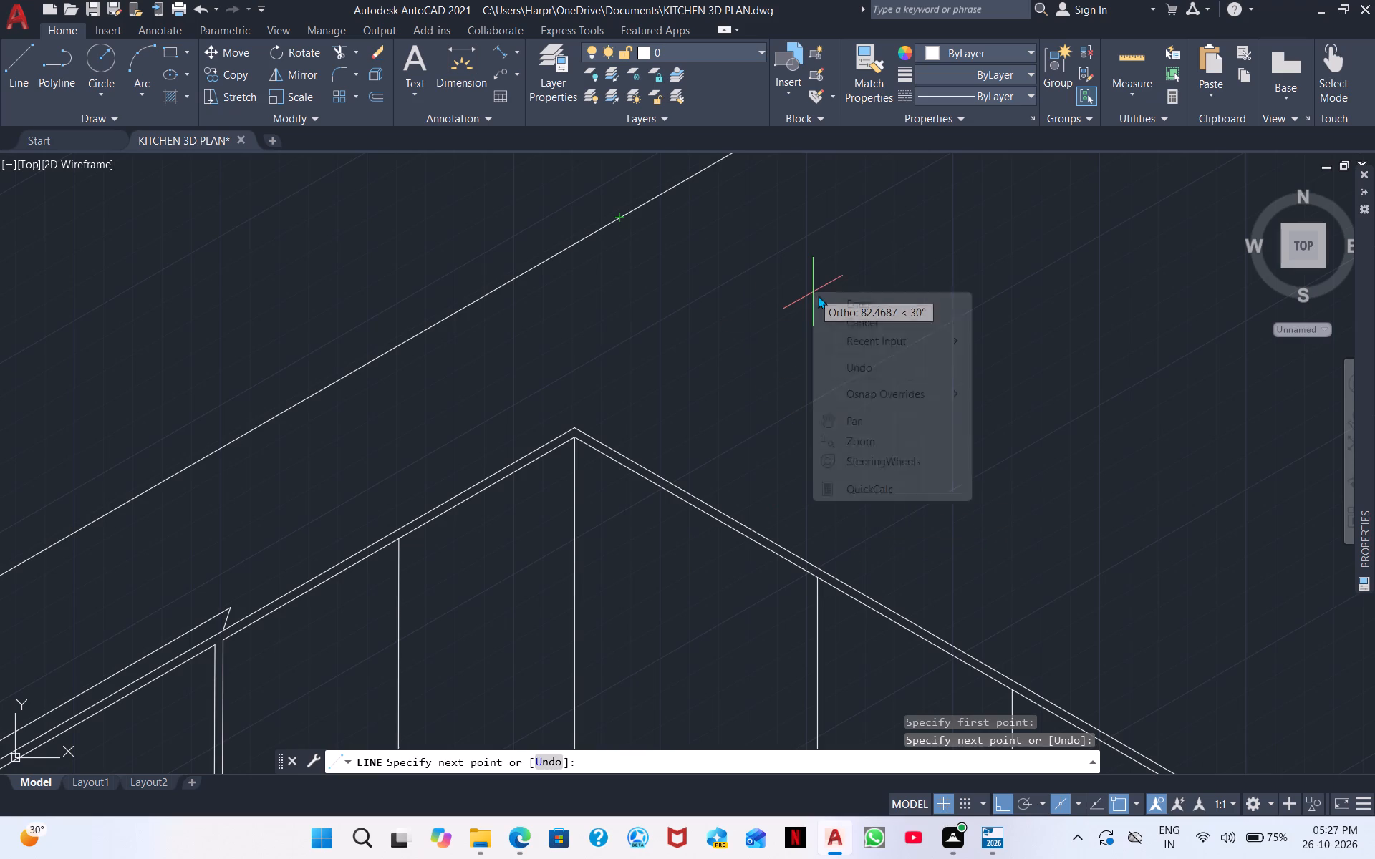
{"action": "left_click", "coordinate": [866, 302]}
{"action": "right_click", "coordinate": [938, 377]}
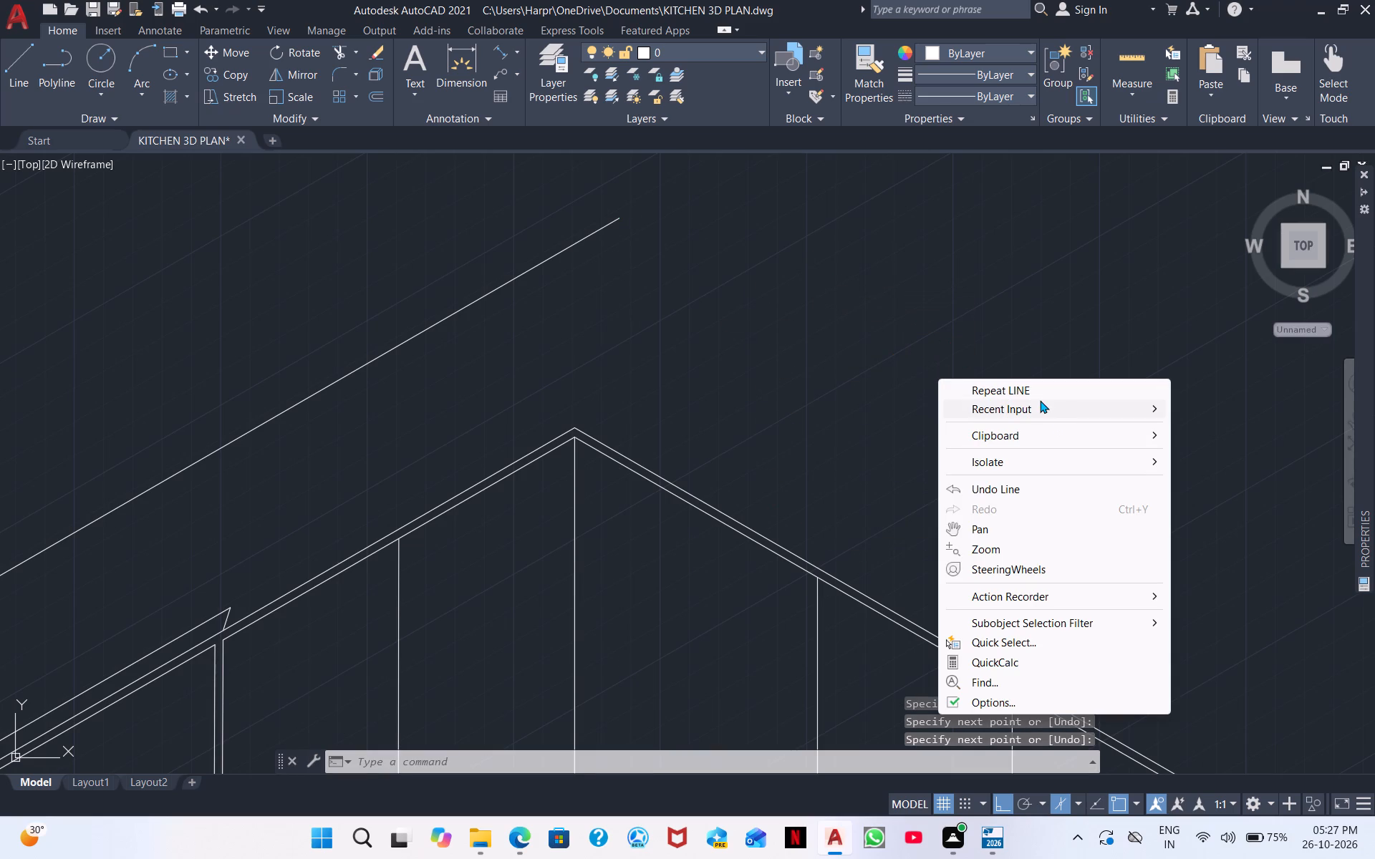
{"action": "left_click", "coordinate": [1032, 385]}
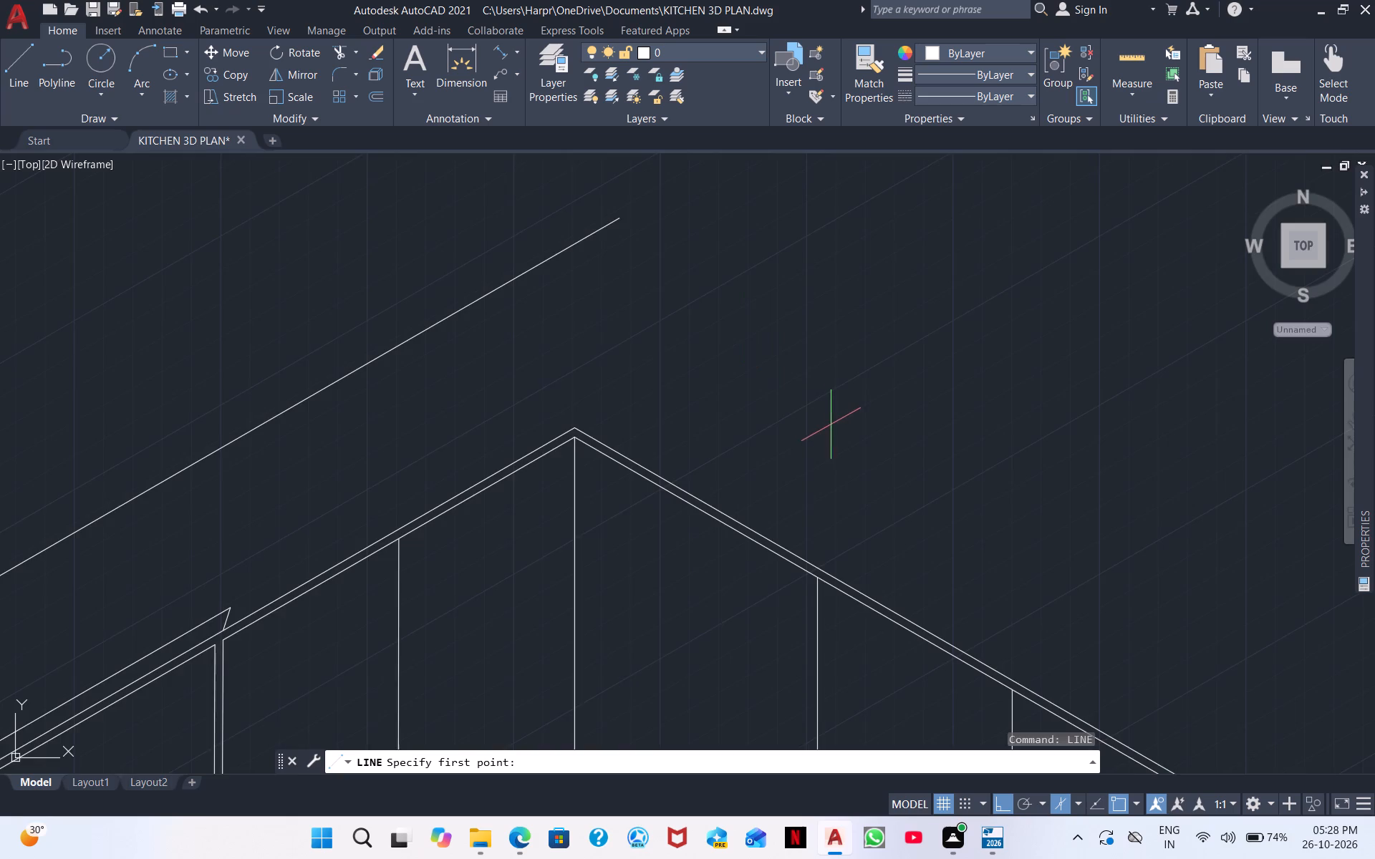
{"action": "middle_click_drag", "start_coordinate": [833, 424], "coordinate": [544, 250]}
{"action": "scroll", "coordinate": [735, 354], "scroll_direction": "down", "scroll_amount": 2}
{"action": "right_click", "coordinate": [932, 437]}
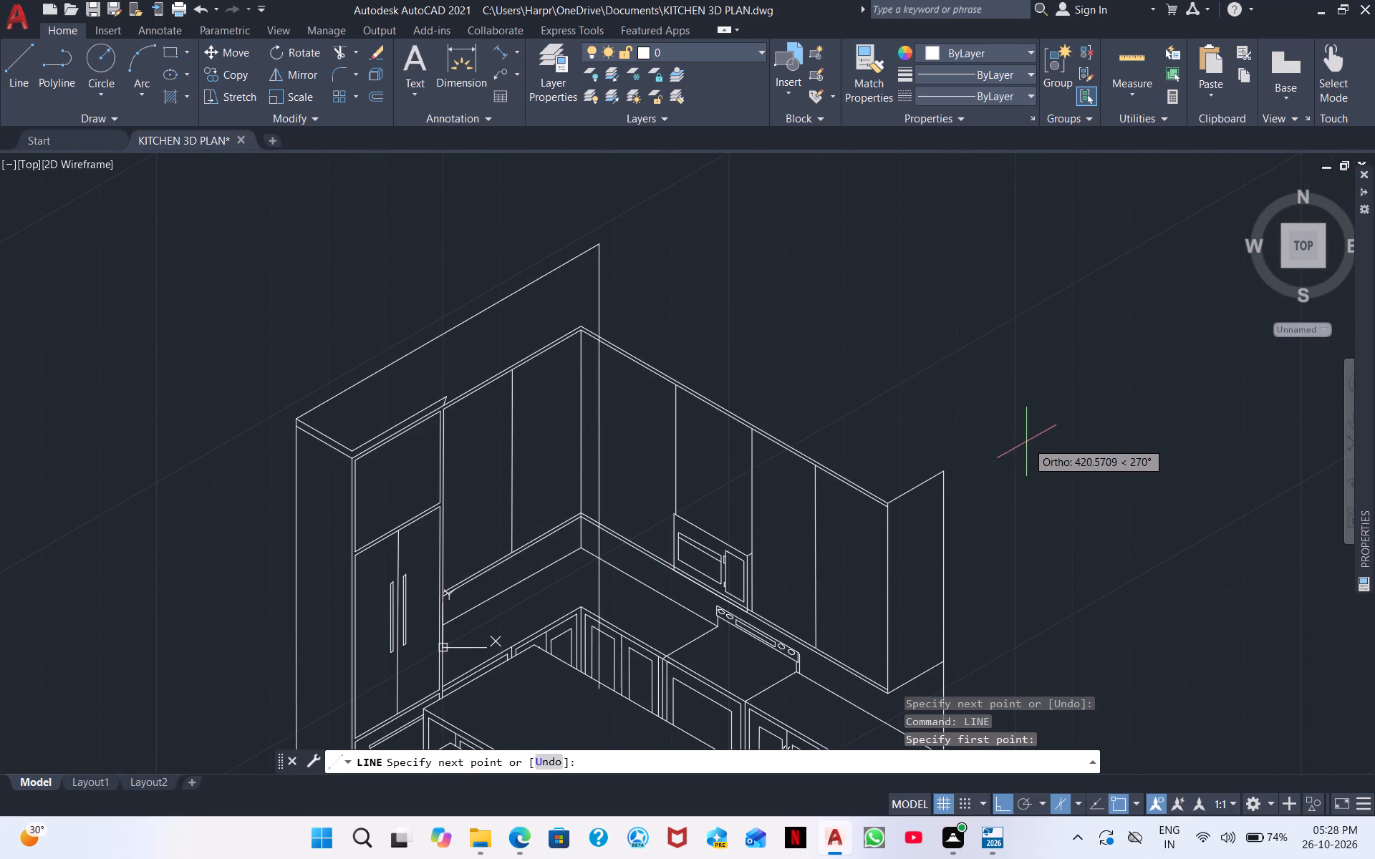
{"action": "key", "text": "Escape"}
Draw a line on the left isoplane from the wall cabinet run's rear end top corner to just beyond the first rear top line.
{"action": "right_click", "coordinate": [841, 341]}
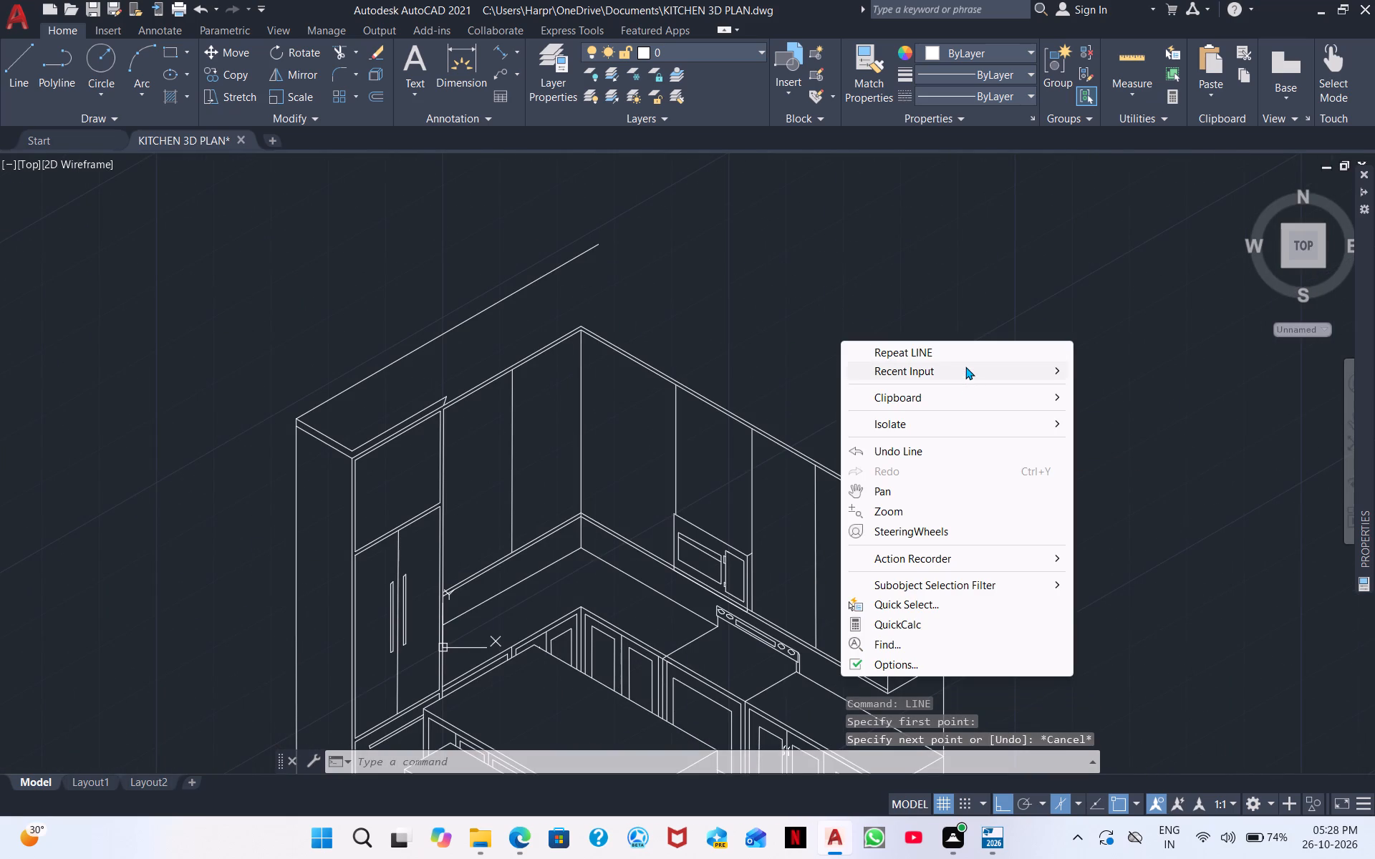
{"action": "left_click", "coordinate": [965, 367]}
{"action": "left_click", "coordinate": [1124, 367]}
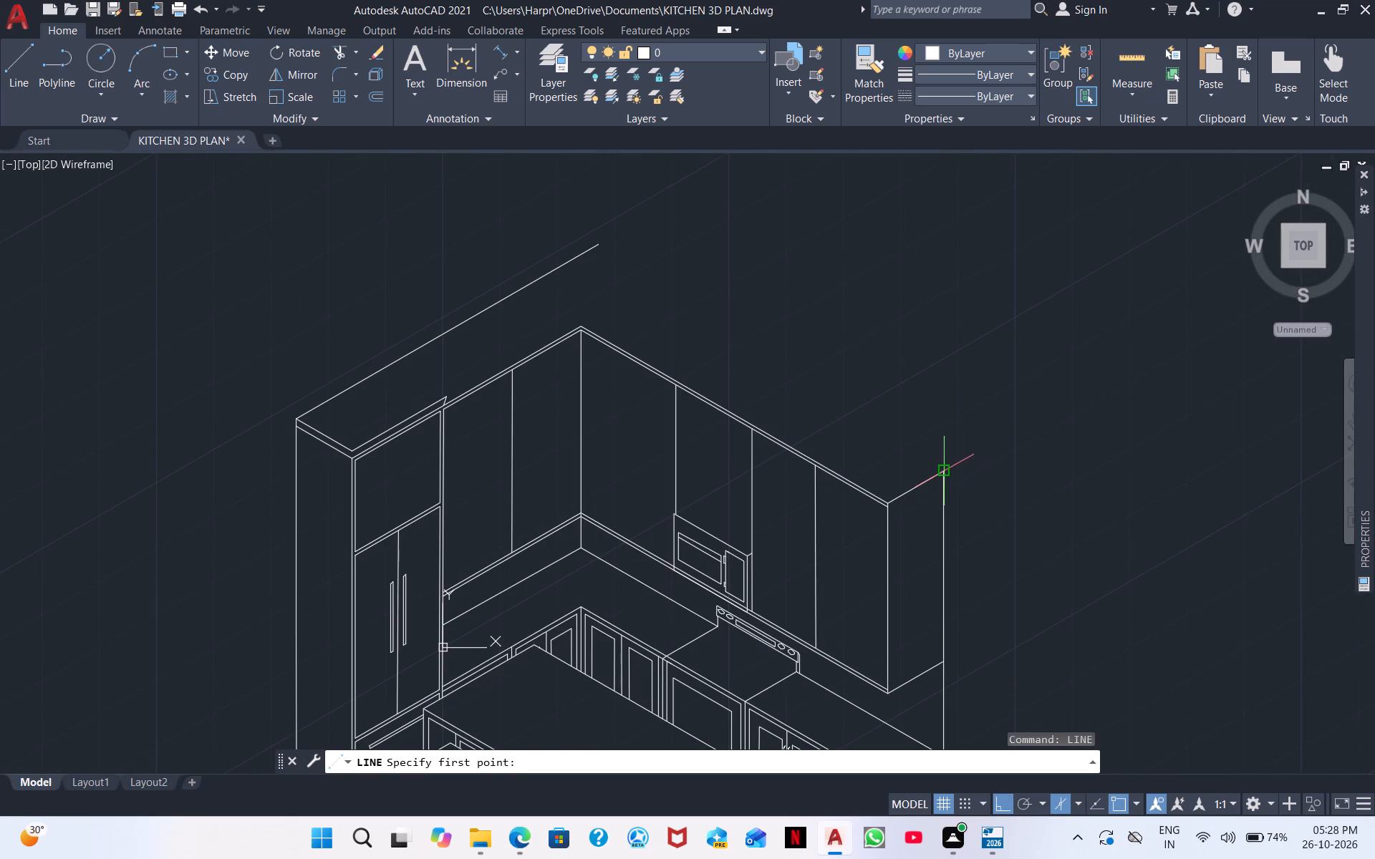
{"action": "left_click", "coordinate": [942, 466]}
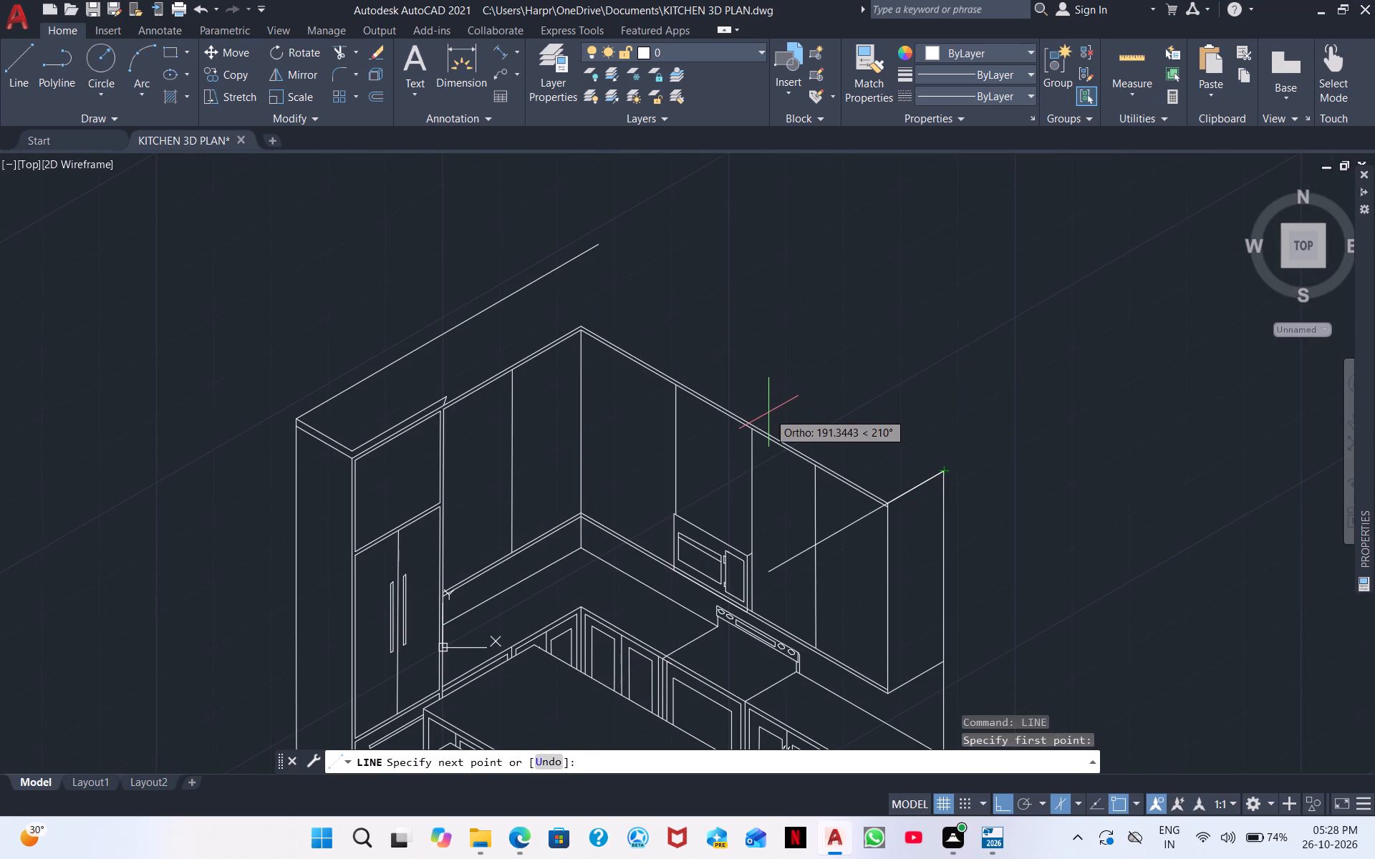
{"action": "key", "text": "F5"}
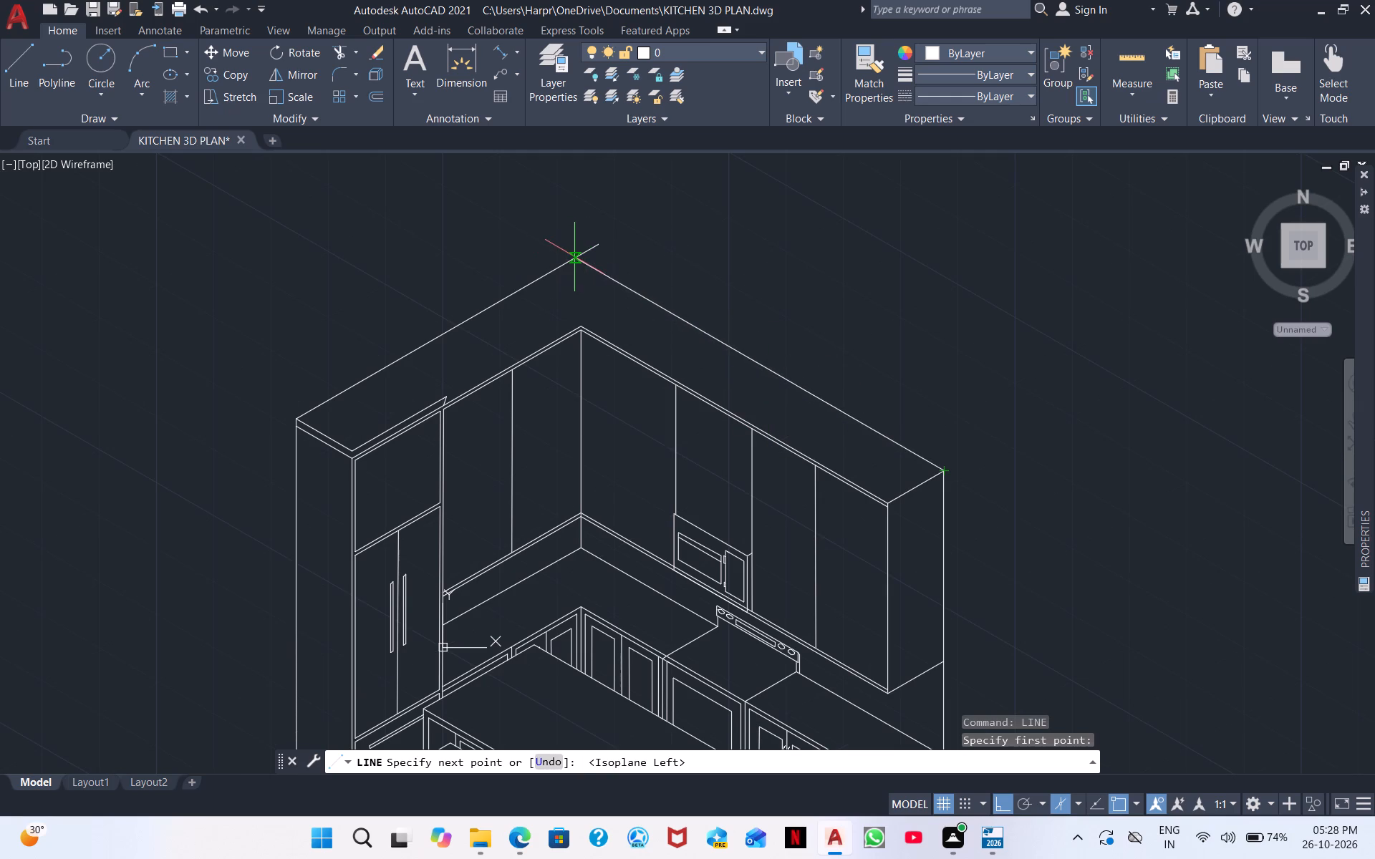
{"action": "scroll", "coordinate": [574, 257], "scroll_direction": "up", "scroll_amount": 4}
{"action": "left_click", "coordinate": [501, 223]}
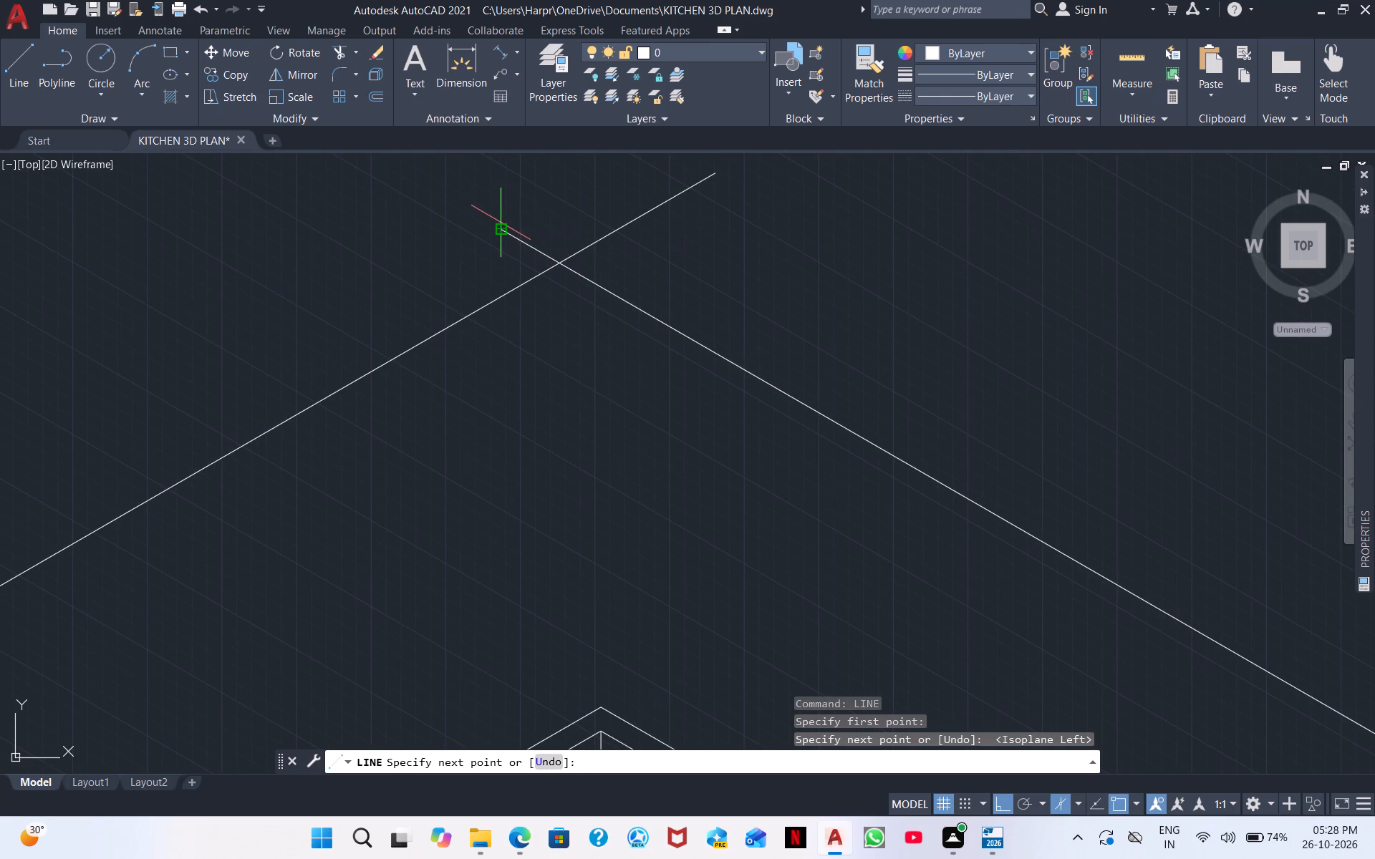
{"action": "key", "text": "Escape"}
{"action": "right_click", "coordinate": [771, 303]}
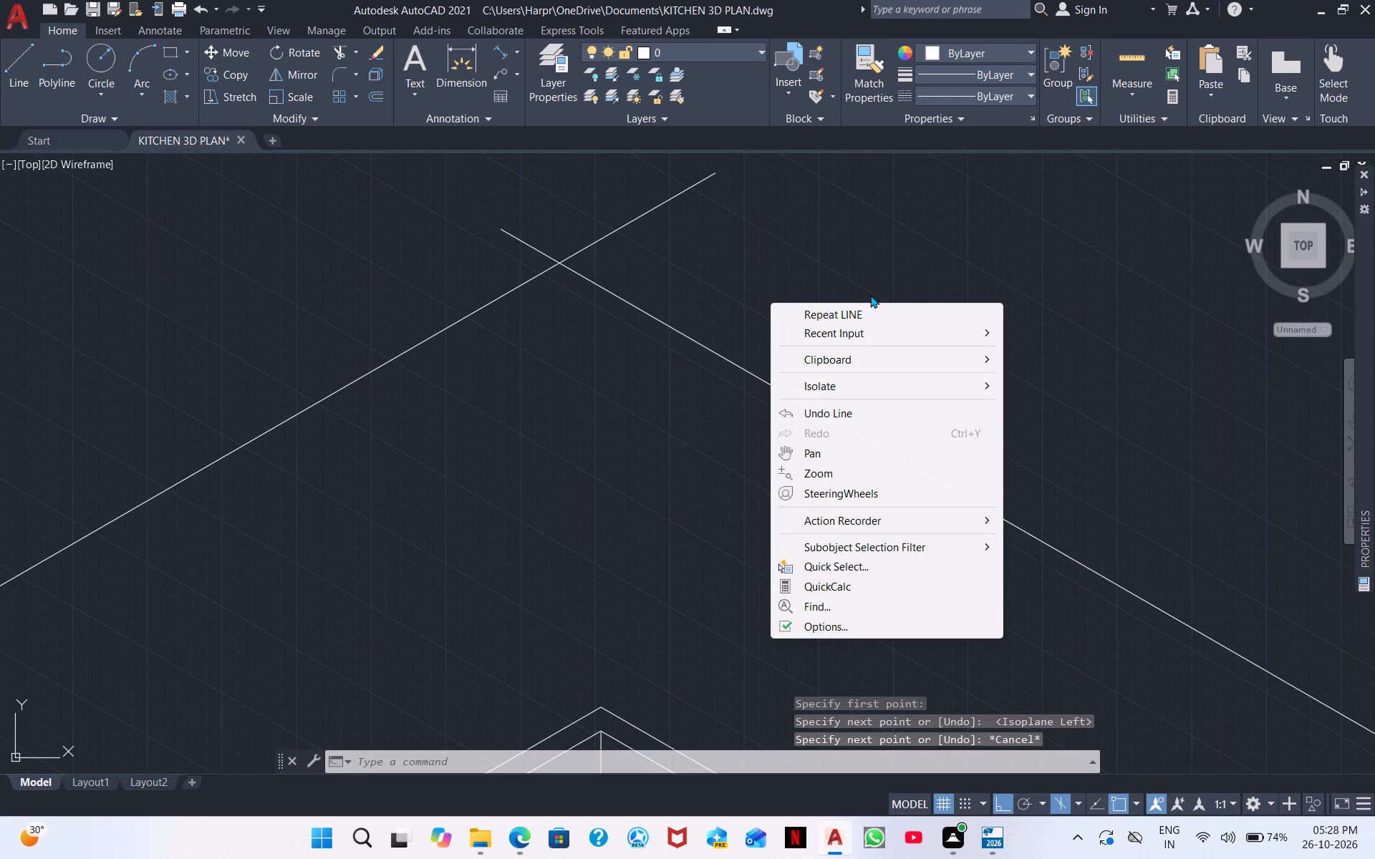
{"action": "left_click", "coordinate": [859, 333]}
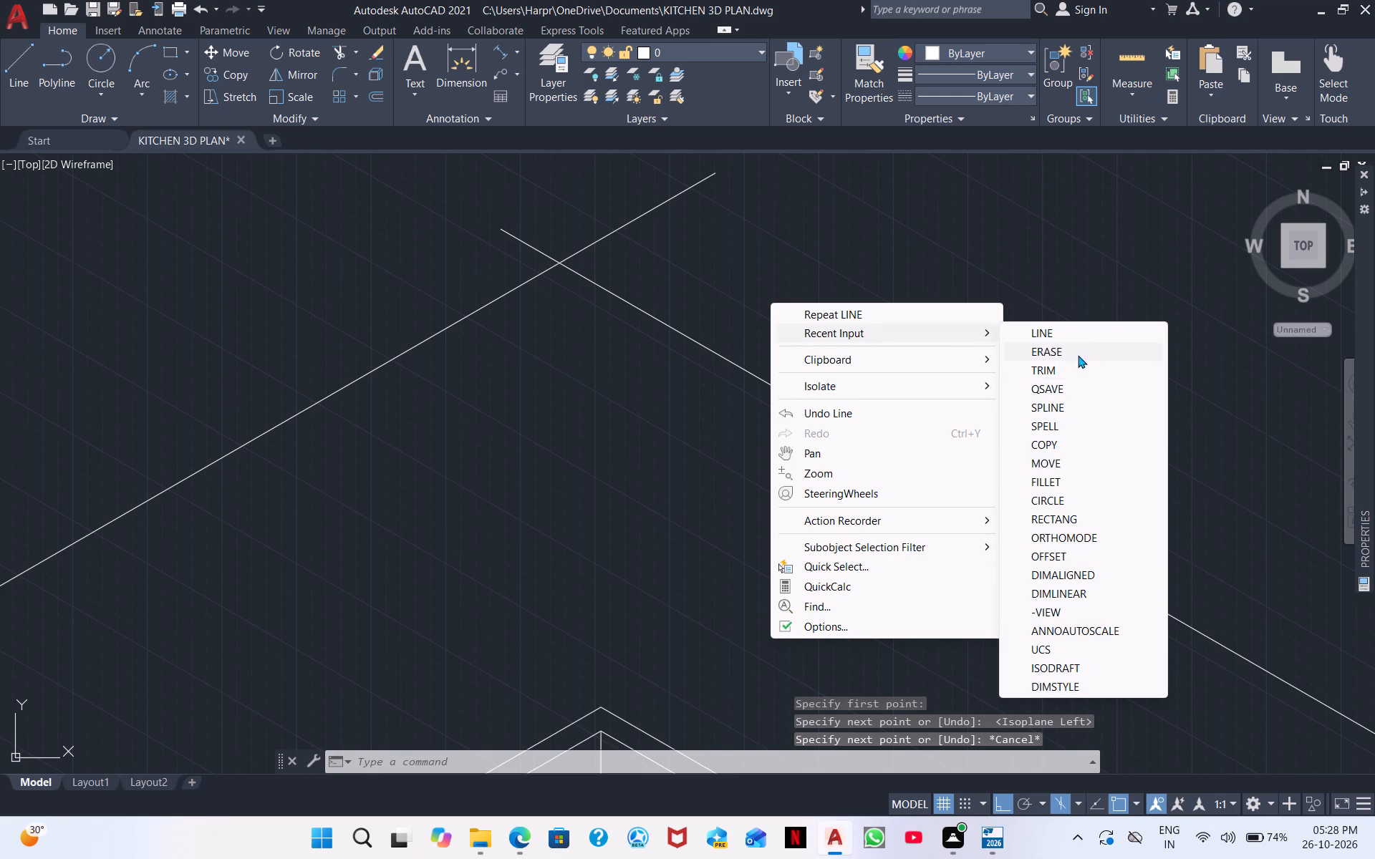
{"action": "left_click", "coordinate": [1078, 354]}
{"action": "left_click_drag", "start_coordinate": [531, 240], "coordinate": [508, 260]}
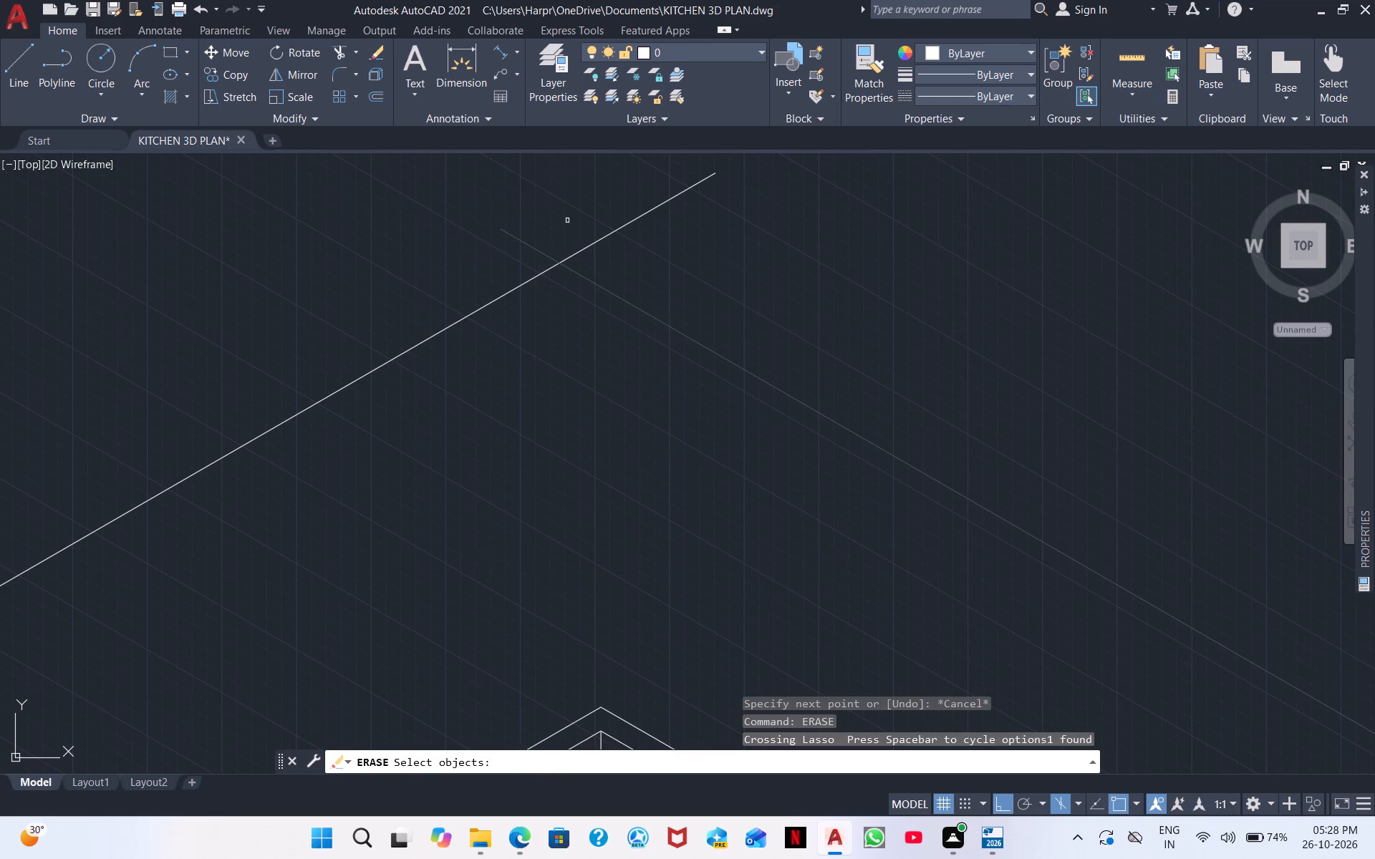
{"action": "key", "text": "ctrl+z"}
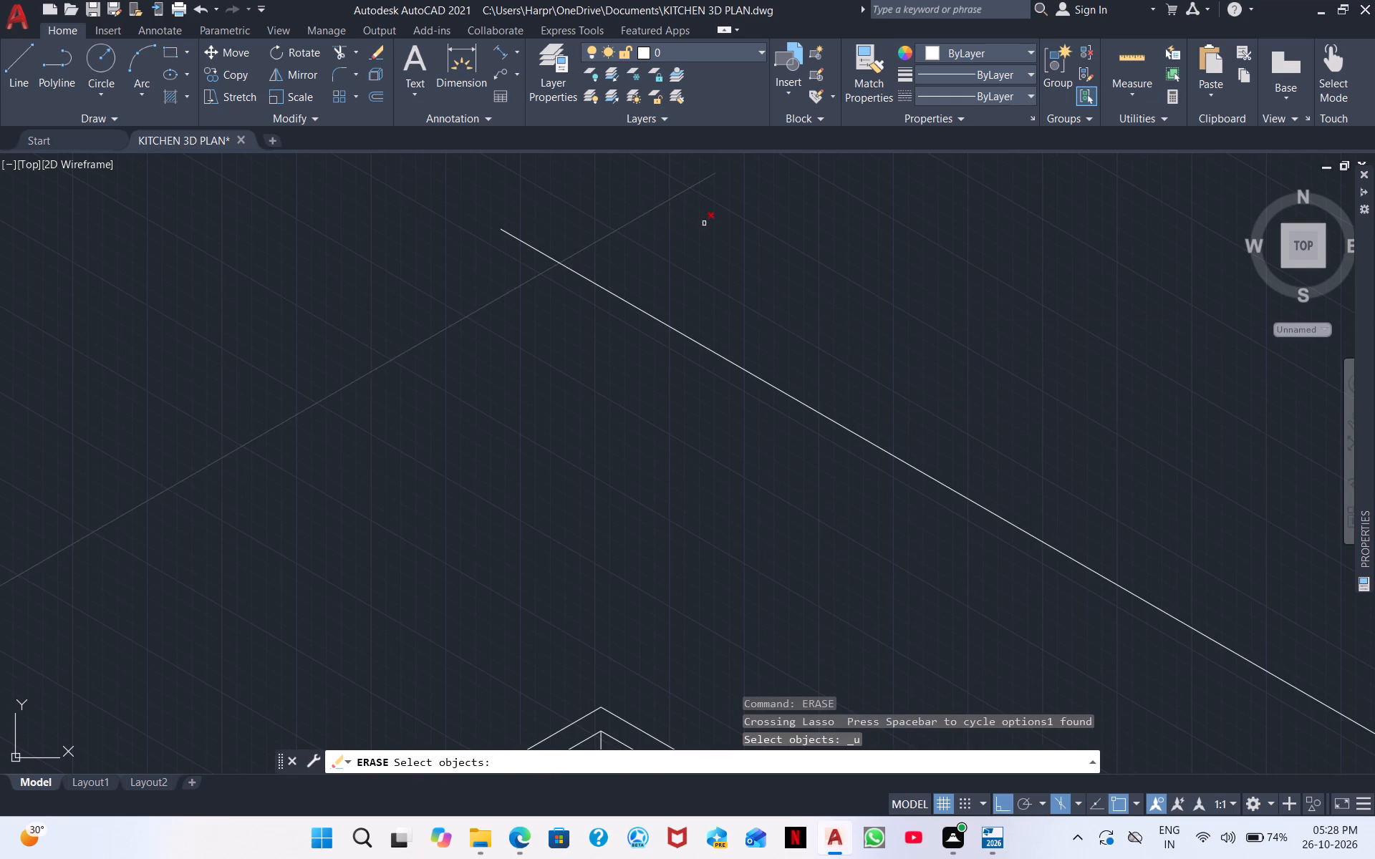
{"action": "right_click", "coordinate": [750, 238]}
Trim both overshooting ends where the two rear top lines cross, forming a clean back corner.
{"action": "right_click", "coordinate": [924, 318]}
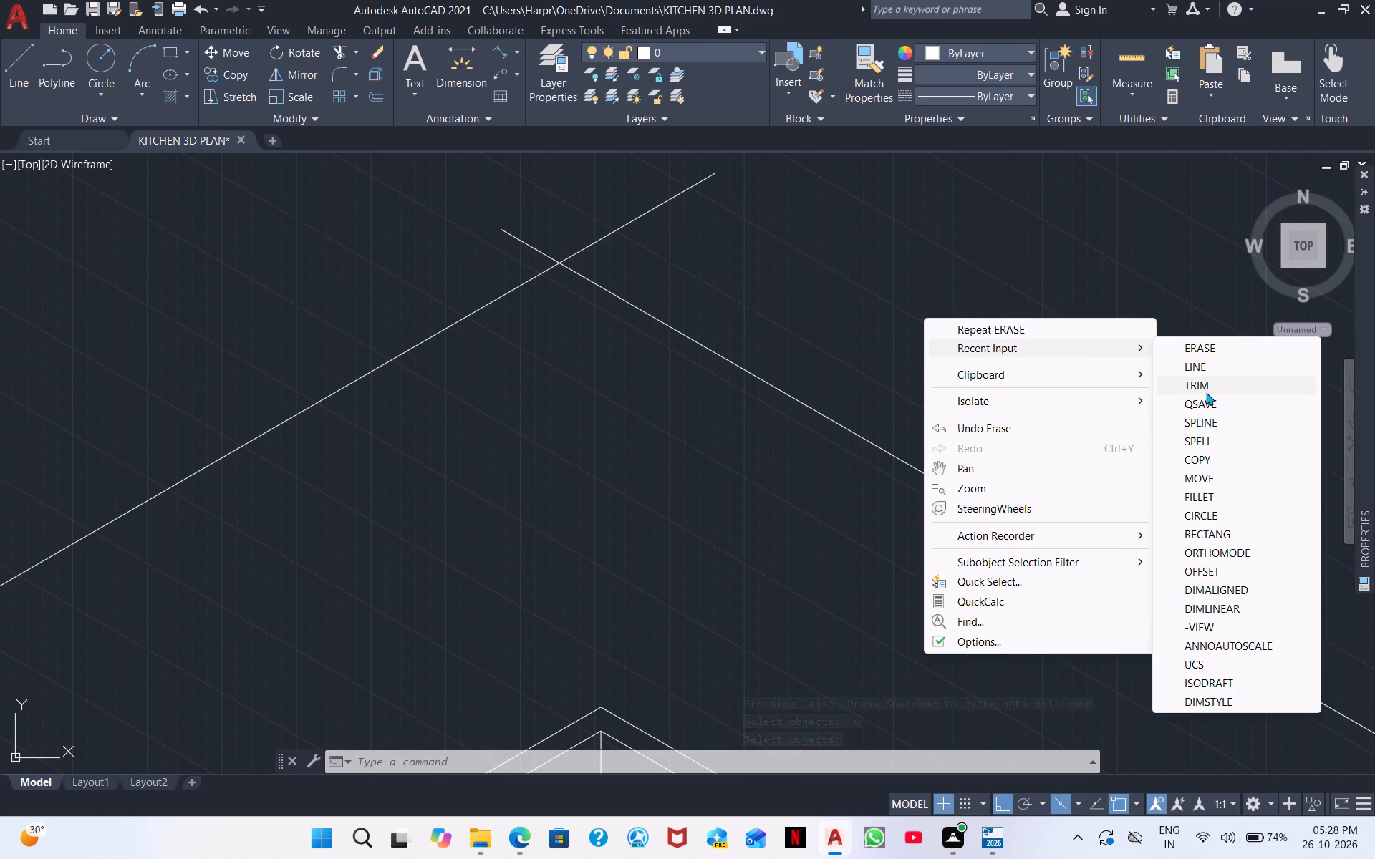
{"action": "left_click", "coordinate": [1208, 385]}
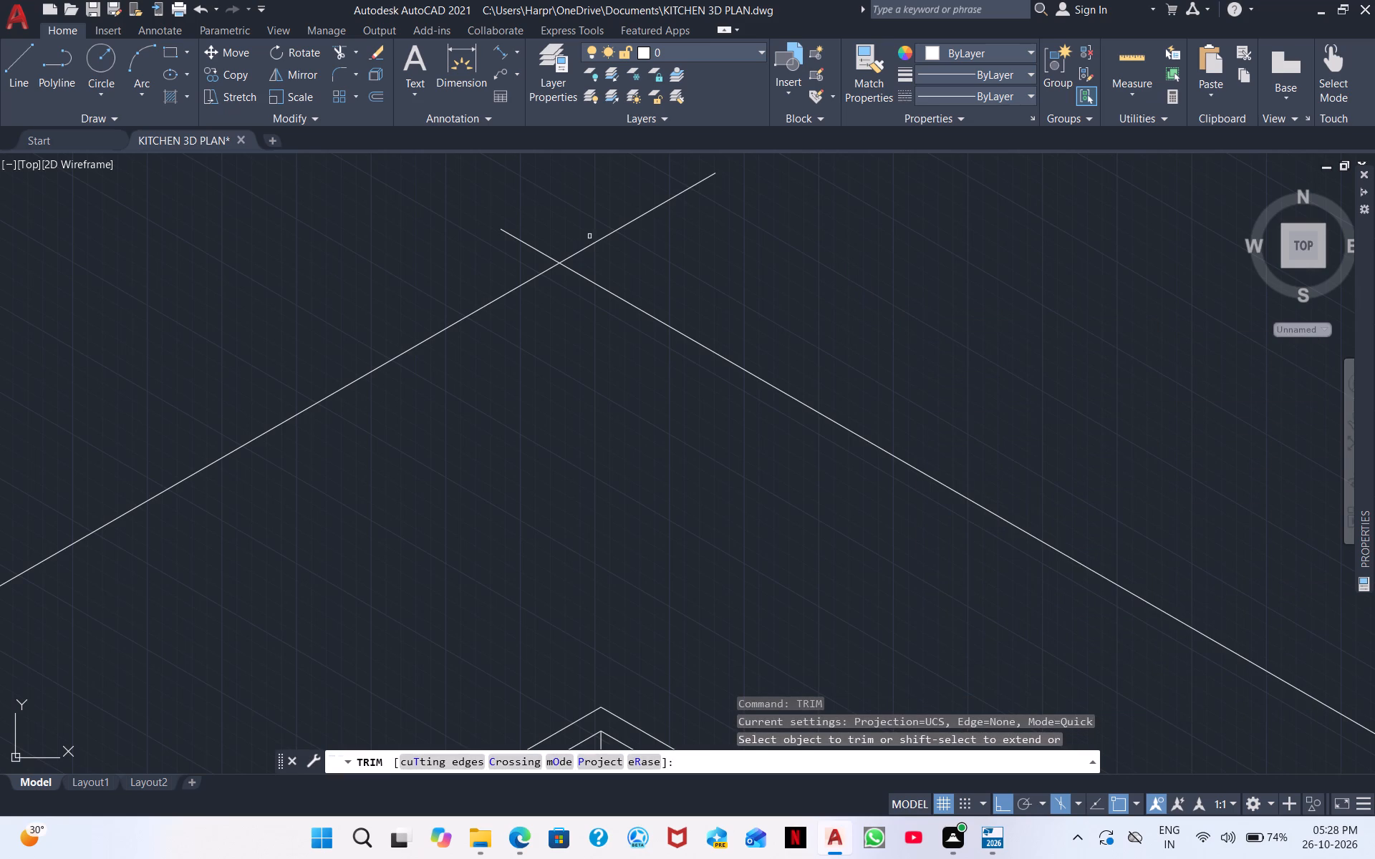
{"action": "left_click", "coordinate": [600, 238]}
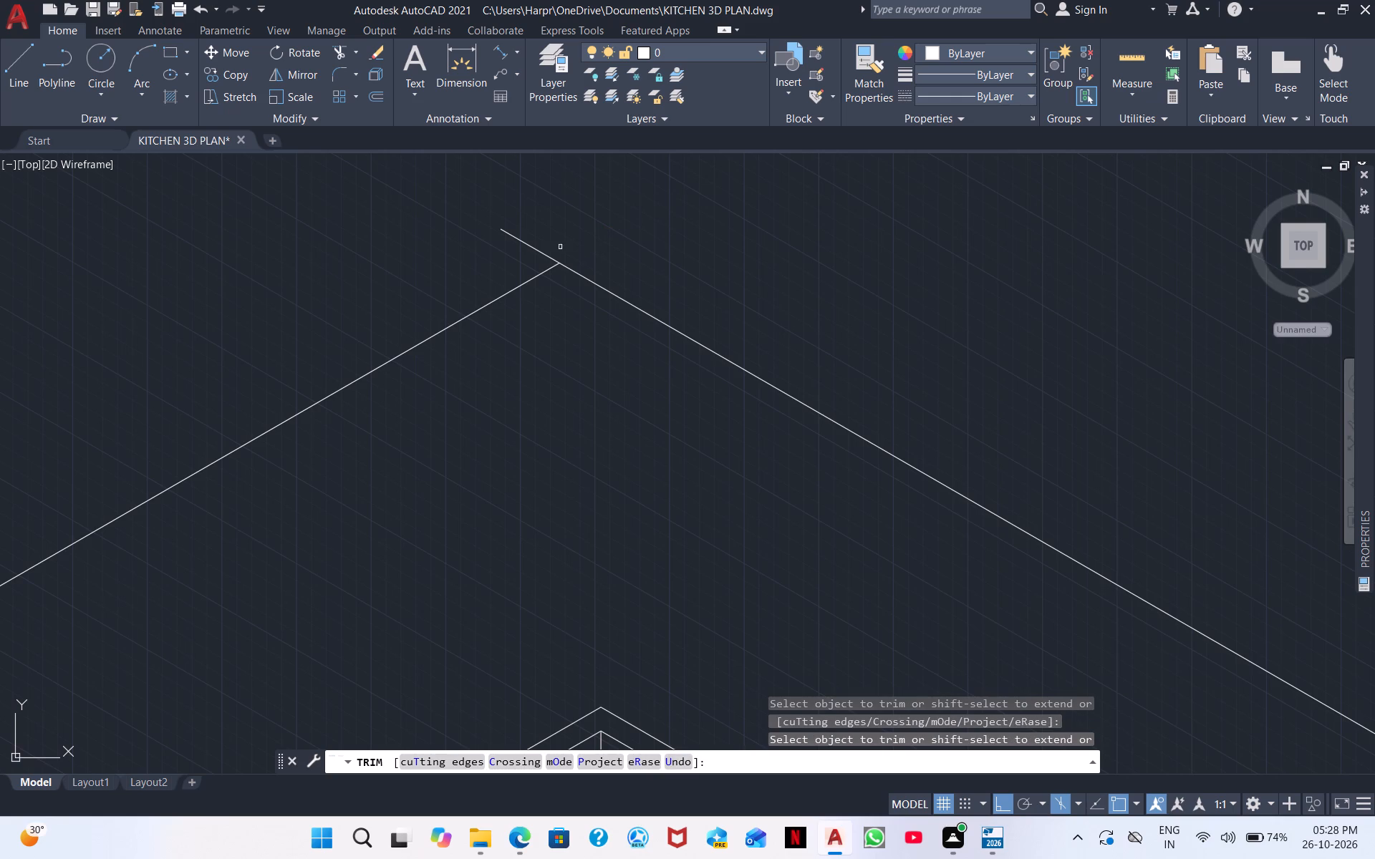
{"action": "left_click", "coordinate": [533, 247]}
{"action": "scroll", "coordinate": [681, 236], "scroll_direction": "down", "scroll_amount": 2}
{"action": "middle_click_drag", "start_coordinate": [825, 272], "coordinate": [720, 105]}
{"action": "scroll", "coordinate": [715, 100], "scroll_direction": "down", "scroll_amount": 2}
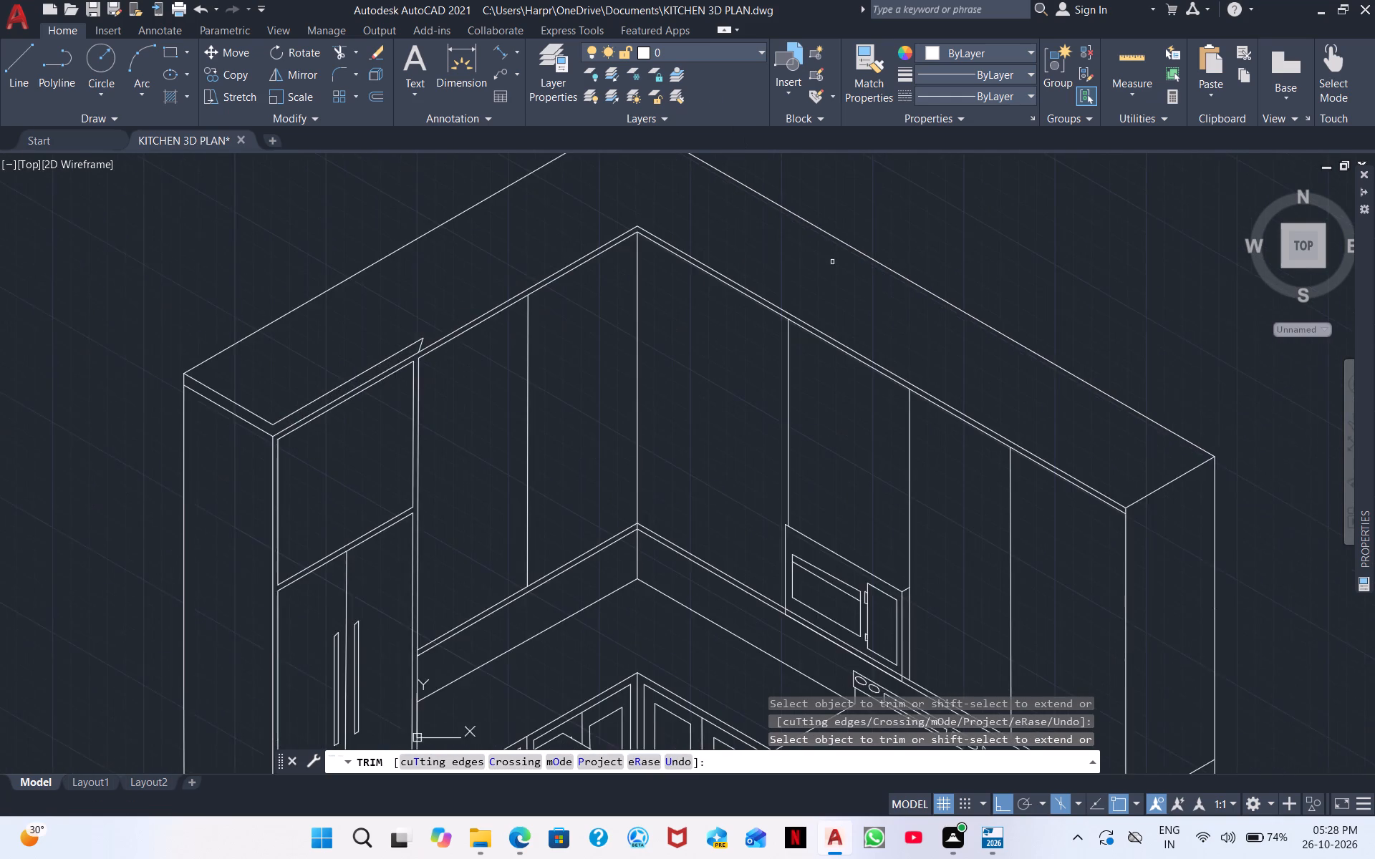
{"action": "scroll", "coordinate": [827, 271], "scroll_direction": "down", "scroll_amount": 2}
{"action": "middle_click_drag", "start_coordinate": [909, 281], "coordinate": [710, 188]}
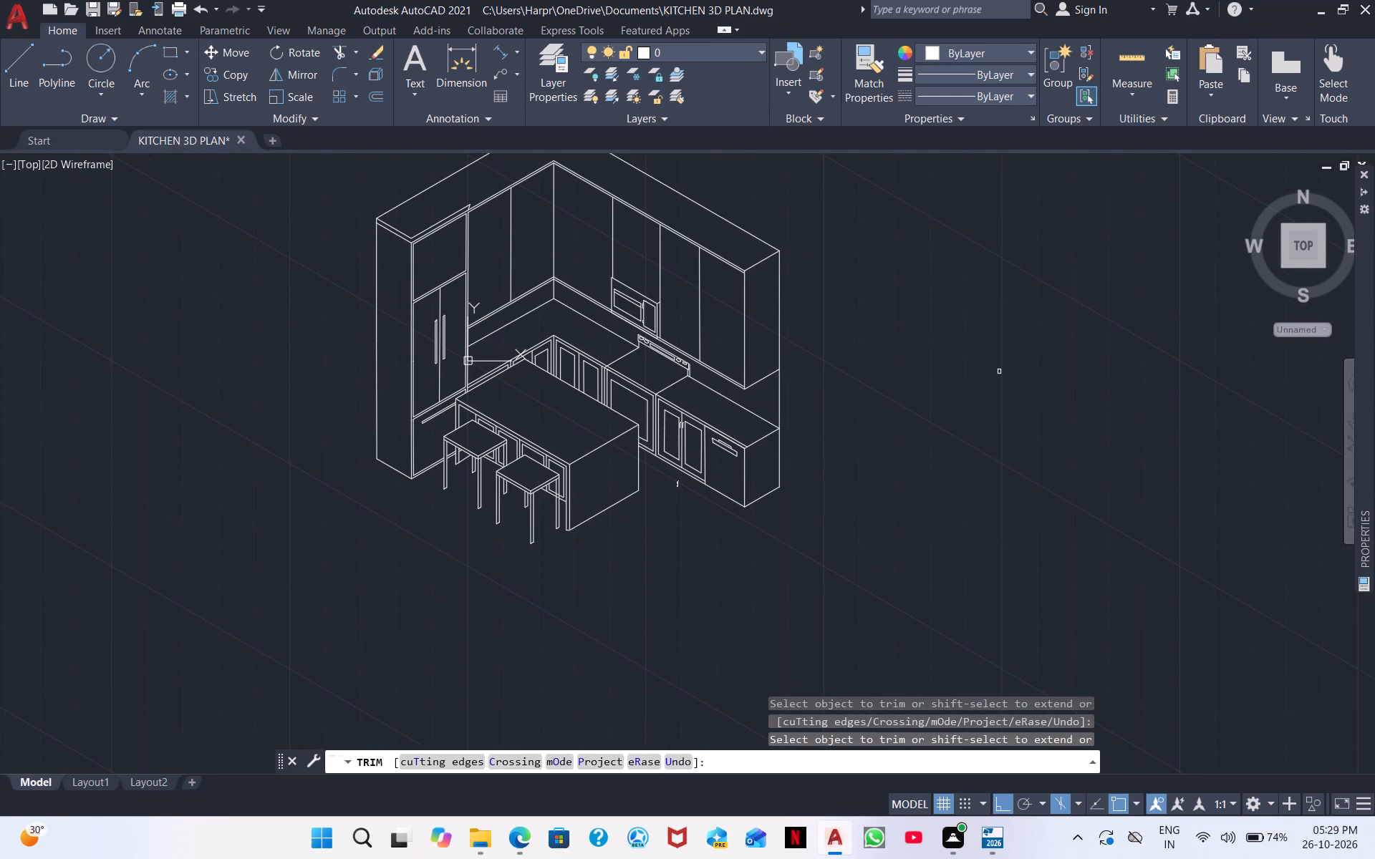
{"action": "scroll", "coordinate": [999, 374], "scroll_direction": "up", "scroll_amount": 2}
{"action": "scroll", "coordinate": [942, 377], "scroll_direction": "down", "scroll_amount": 3}
{"action": "right_click", "coordinate": [945, 486]}
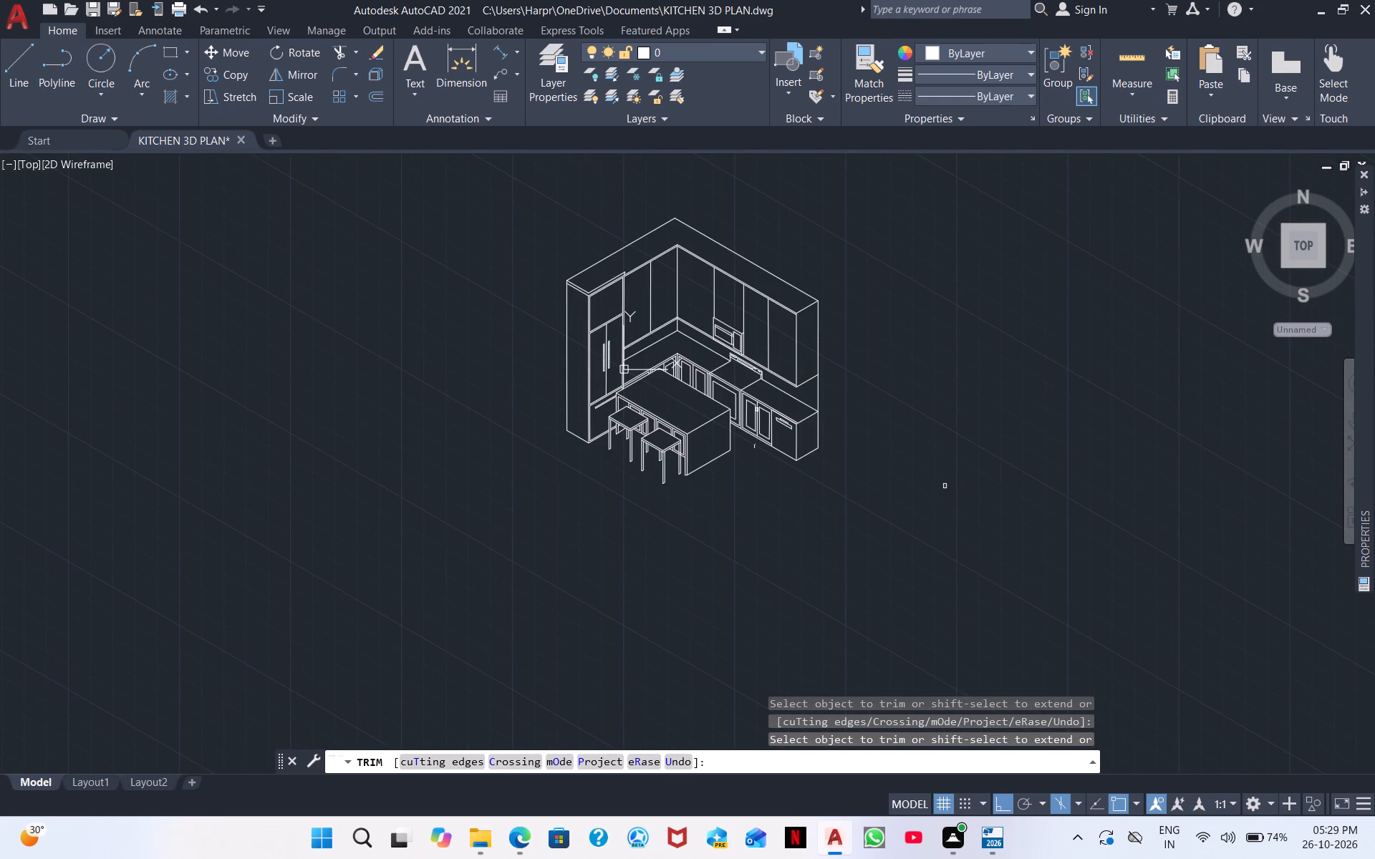
{"action": "left_click", "coordinate": [983, 495]}
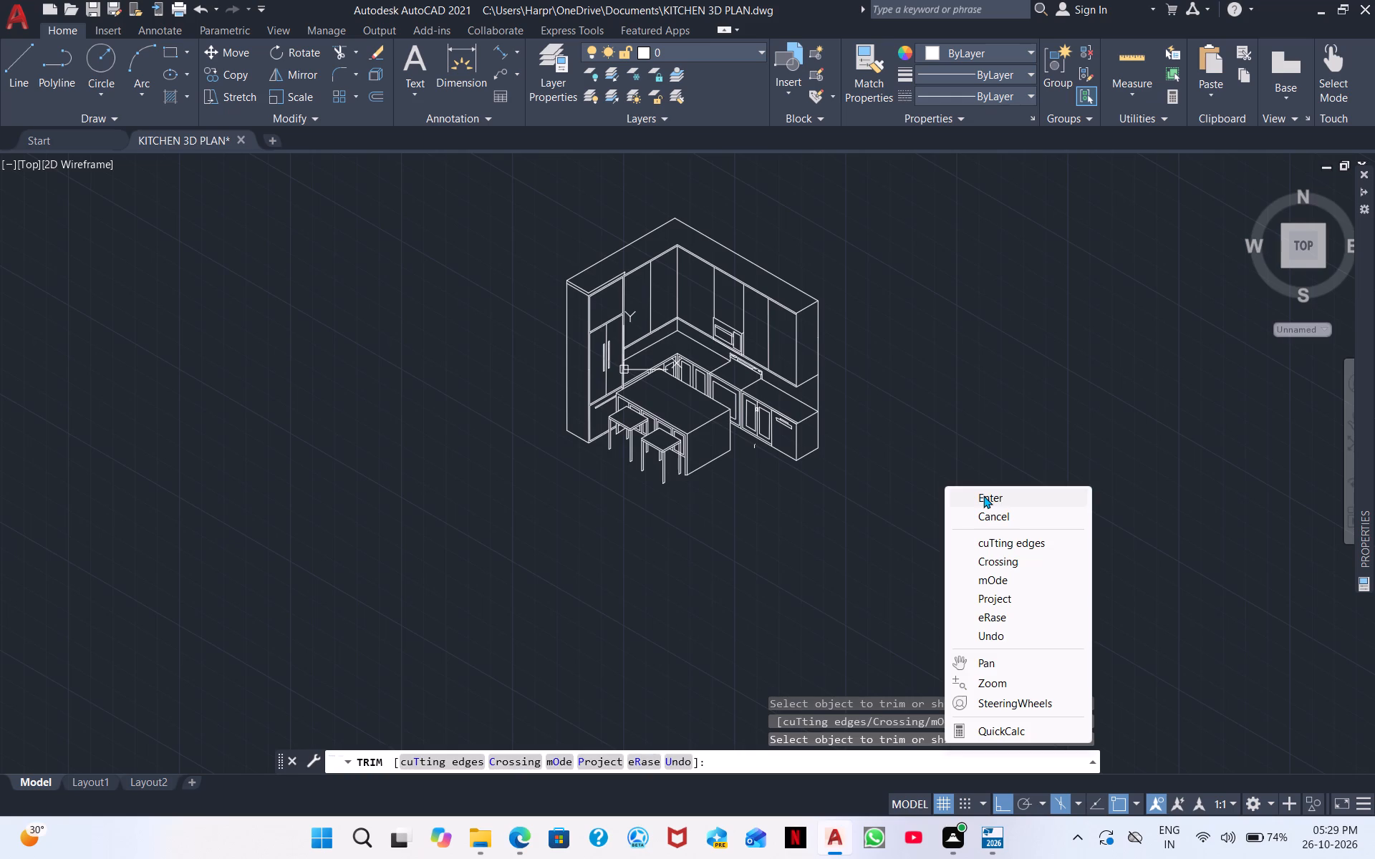
Examine the base cabinet doors and handles, the microwave area, the wall cabinets and the overall kitchen drawing.
{"action": "scroll", "coordinate": [836, 488], "scroll_direction": "up", "scroll_amount": 4}
{"action": "middle_click_drag", "start_coordinate": [566, 444], "coordinate": [879, 770]}
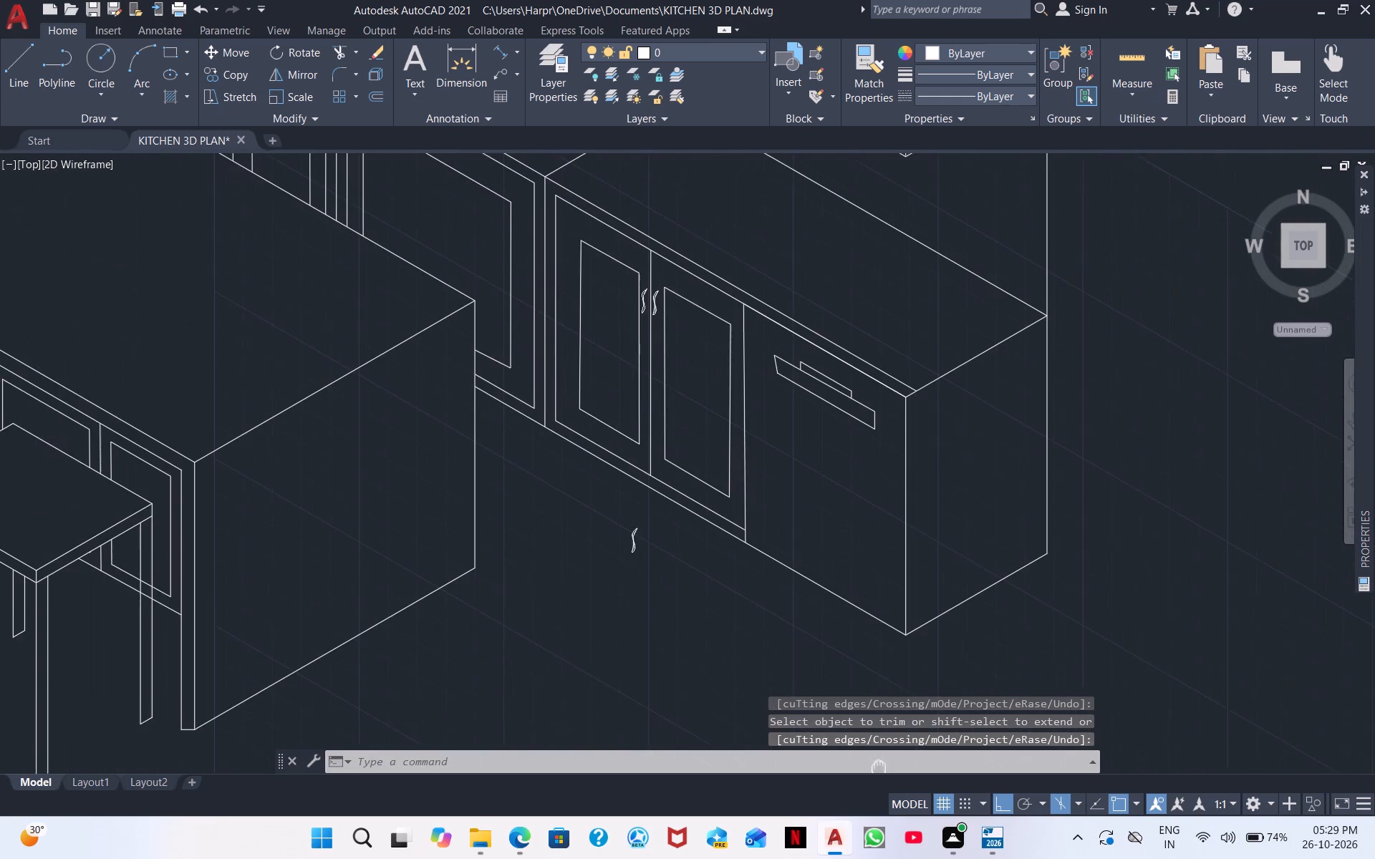
{"action": "middle_click_drag", "start_coordinate": [879, 770], "coordinate": [880, 767]}
{"action": "scroll", "coordinate": [635, 559], "scroll_direction": "up", "scroll_amount": 2}
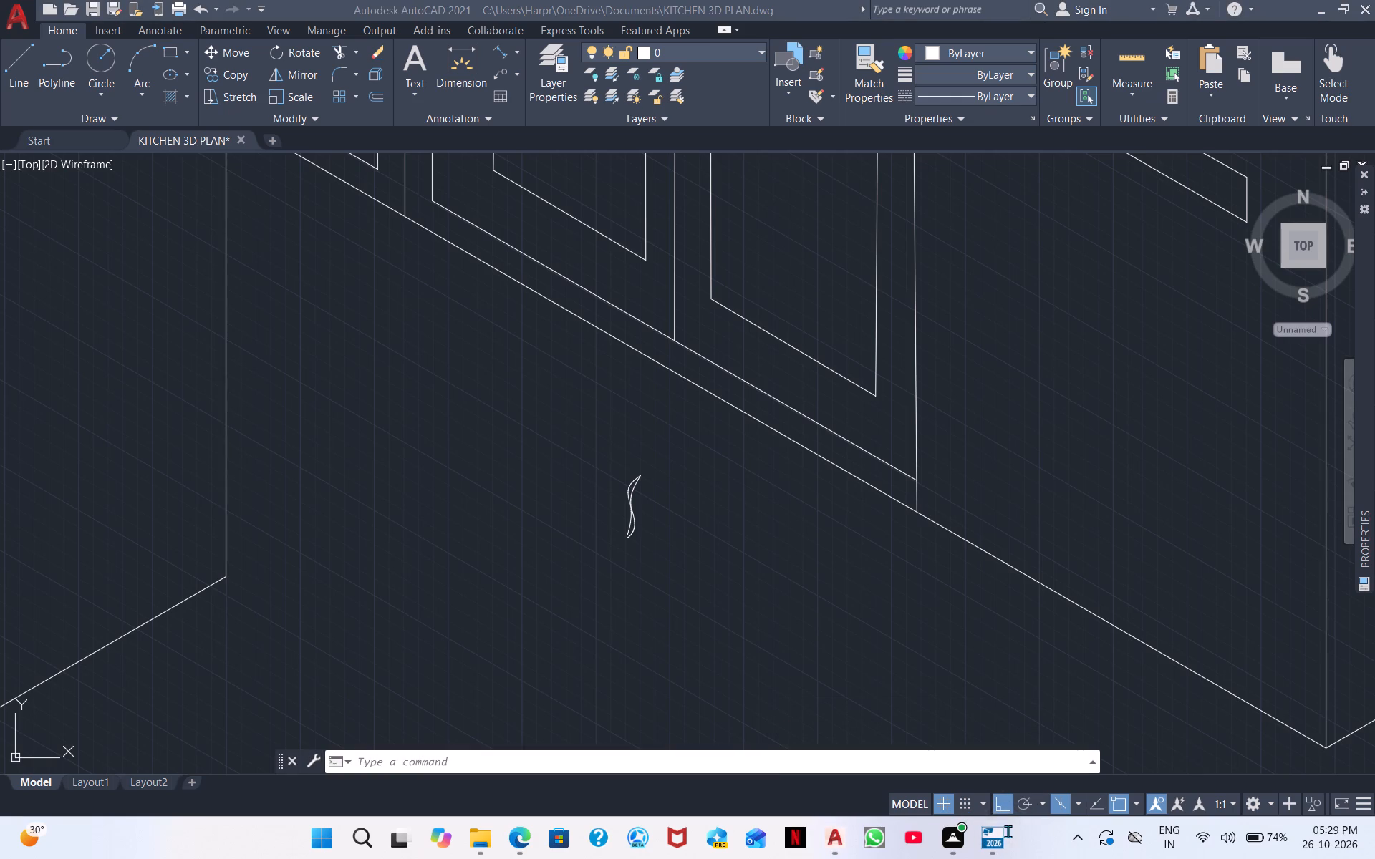
{"action": "left_click", "coordinate": [965, 657]}
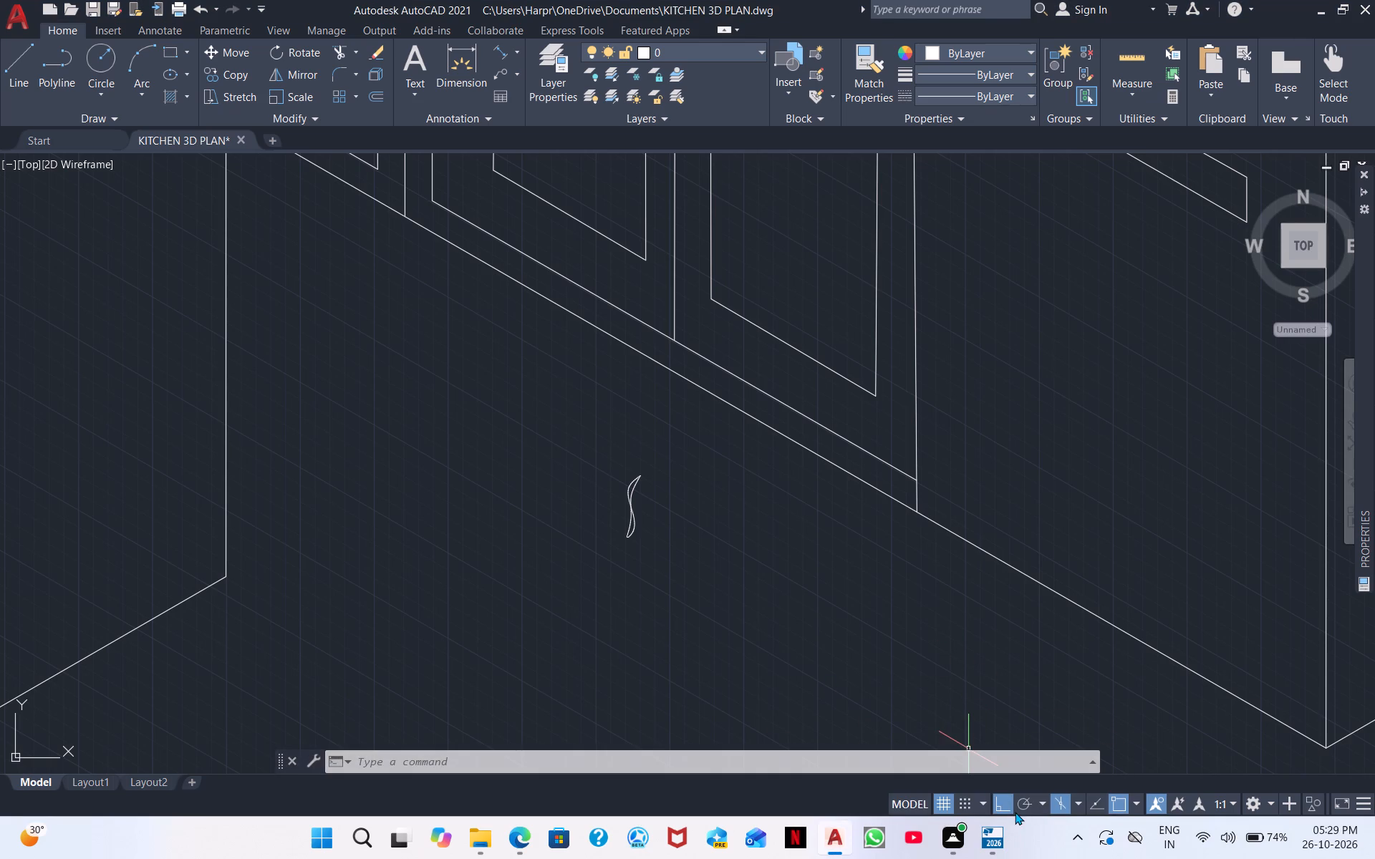
{"action": "middle_click_drag", "start_coordinate": [841, 611], "coordinate": [930, 793]}
{"action": "scroll", "coordinate": [930, 793], "scroll_direction": "down", "scroll_amount": 2}
{"action": "scroll", "coordinate": [821, 450], "scroll_direction": "down", "scroll_amount": 2}
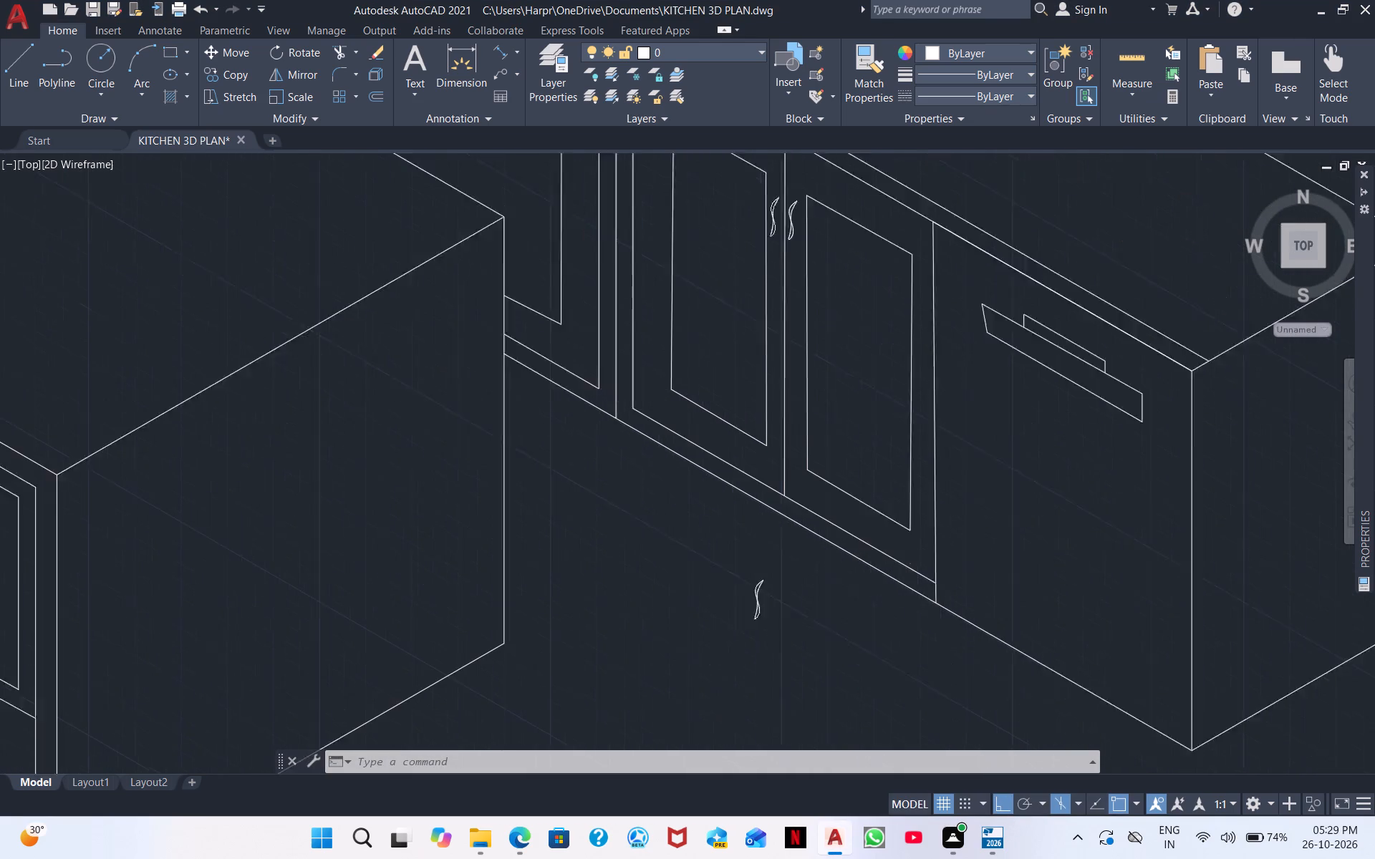
{"action": "scroll", "coordinate": [806, 387], "scroll_direction": "down", "scroll_amount": 3}
{"action": "middle_click_drag", "start_coordinate": [783, 361], "coordinate": [806, 623]}
{"action": "scroll", "coordinate": [778, 500], "scroll_direction": "up", "scroll_amount": 4}
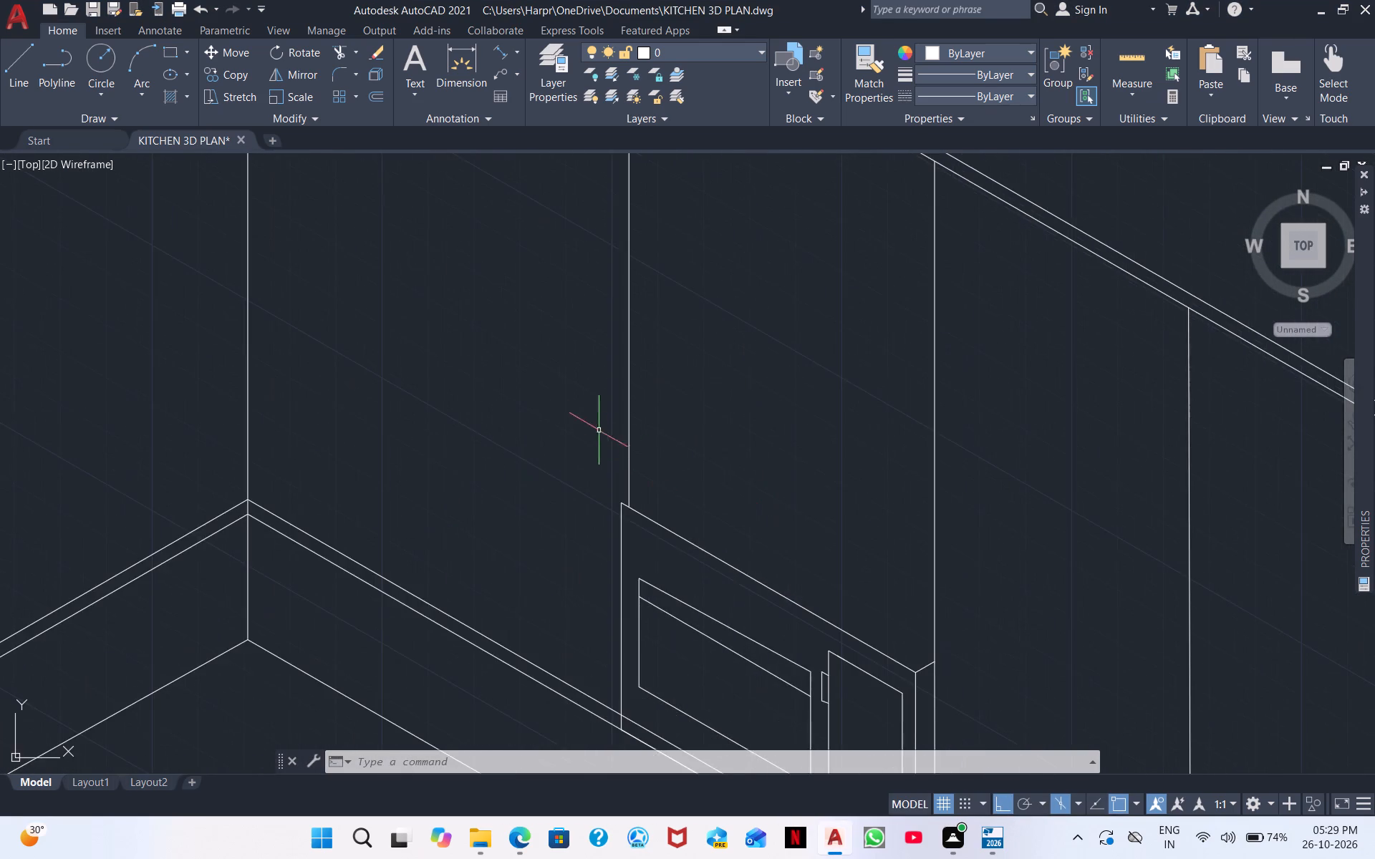
{"action": "middle_click_drag", "start_coordinate": [635, 445], "coordinate": [833, 414]}
{"action": "scroll", "coordinate": [662, 448], "scroll_direction": "down", "scroll_amount": 2}
{"action": "scroll", "coordinate": [539, 324], "scroll_direction": "down", "scroll_amount": 1}
{"action": "scroll", "coordinate": [546, 314], "scroll_direction": "up", "scroll_amount": 3}
{"action": "scroll", "coordinate": [592, 326], "scroll_direction": "down", "scroll_amount": 1}
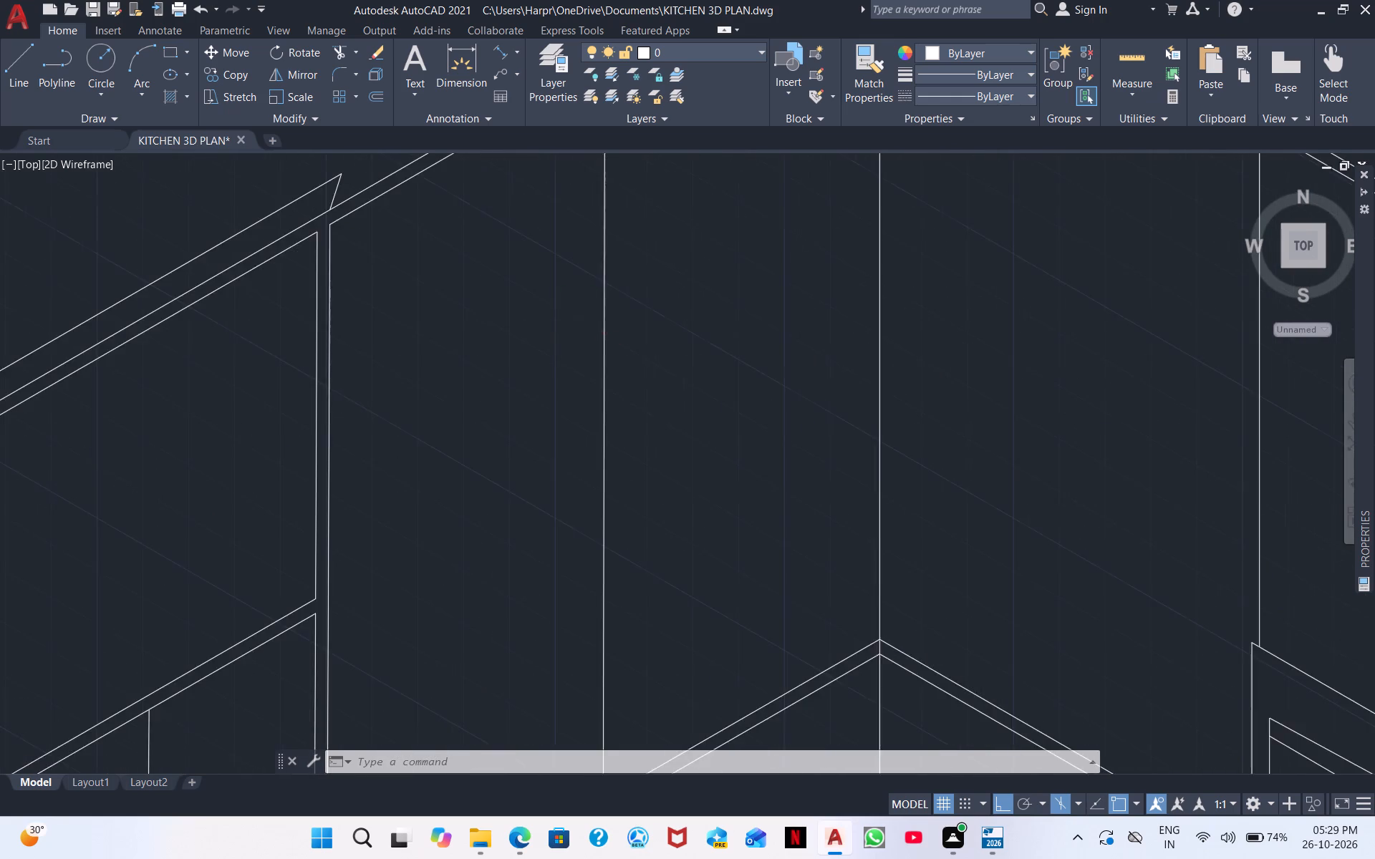
{"action": "scroll", "coordinate": [592, 326], "scroll_direction": "down", "scroll_amount": 1}
{"action": "middle_click_drag", "start_coordinate": [608, 346], "coordinate": [564, 260]}
{"action": "middle_click_drag", "start_coordinate": [575, 325], "coordinate": [467, 336]}
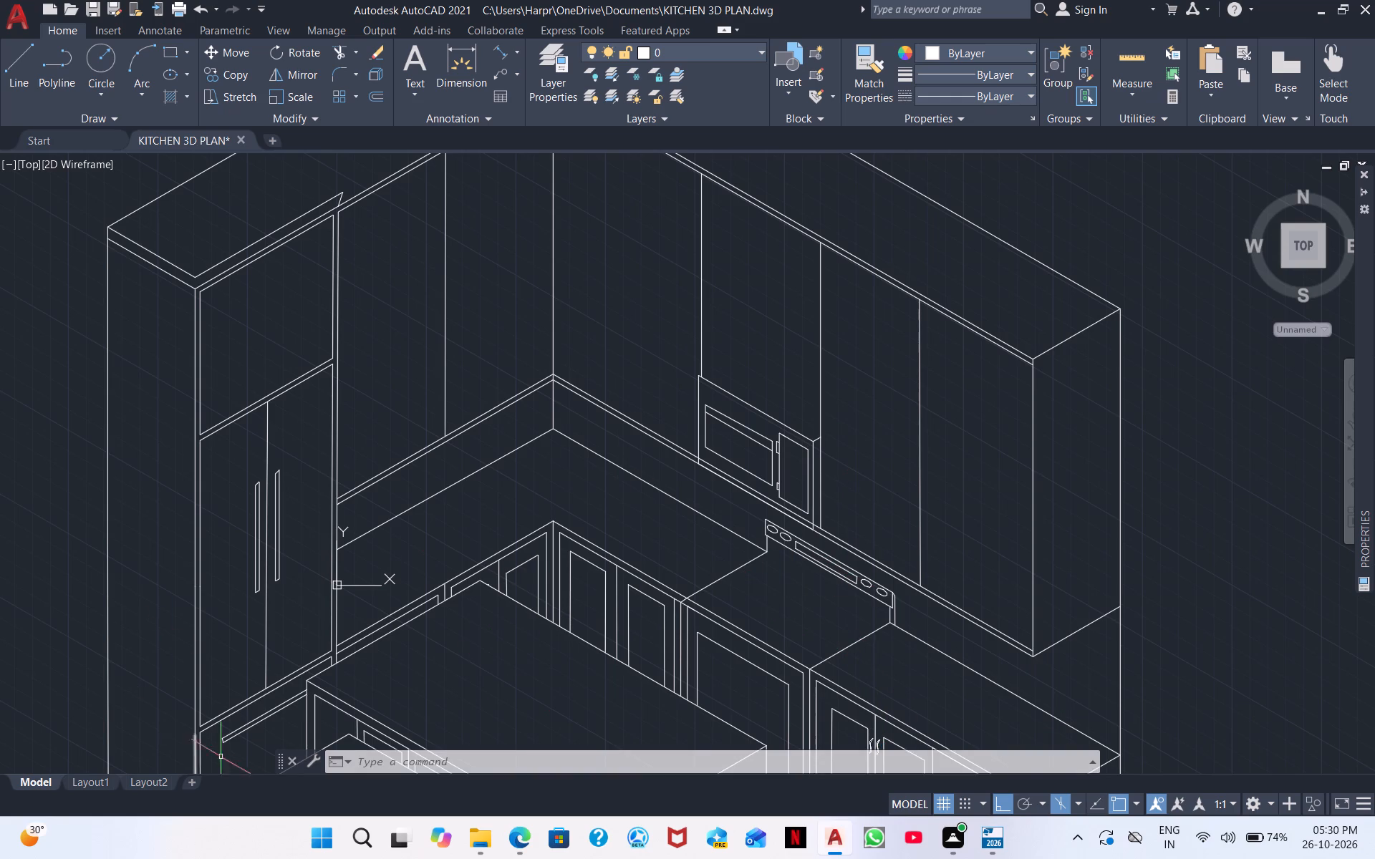
{"action": "scroll", "coordinate": [264, 727], "scroll_direction": "up", "scroll_amount": 3}
{"action": "scroll", "coordinate": [281, 730], "scroll_direction": "down", "scroll_amount": 4}
{"action": "middle_click_drag", "start_coordinate": [299, 713], "coordinate": [168, 526]}
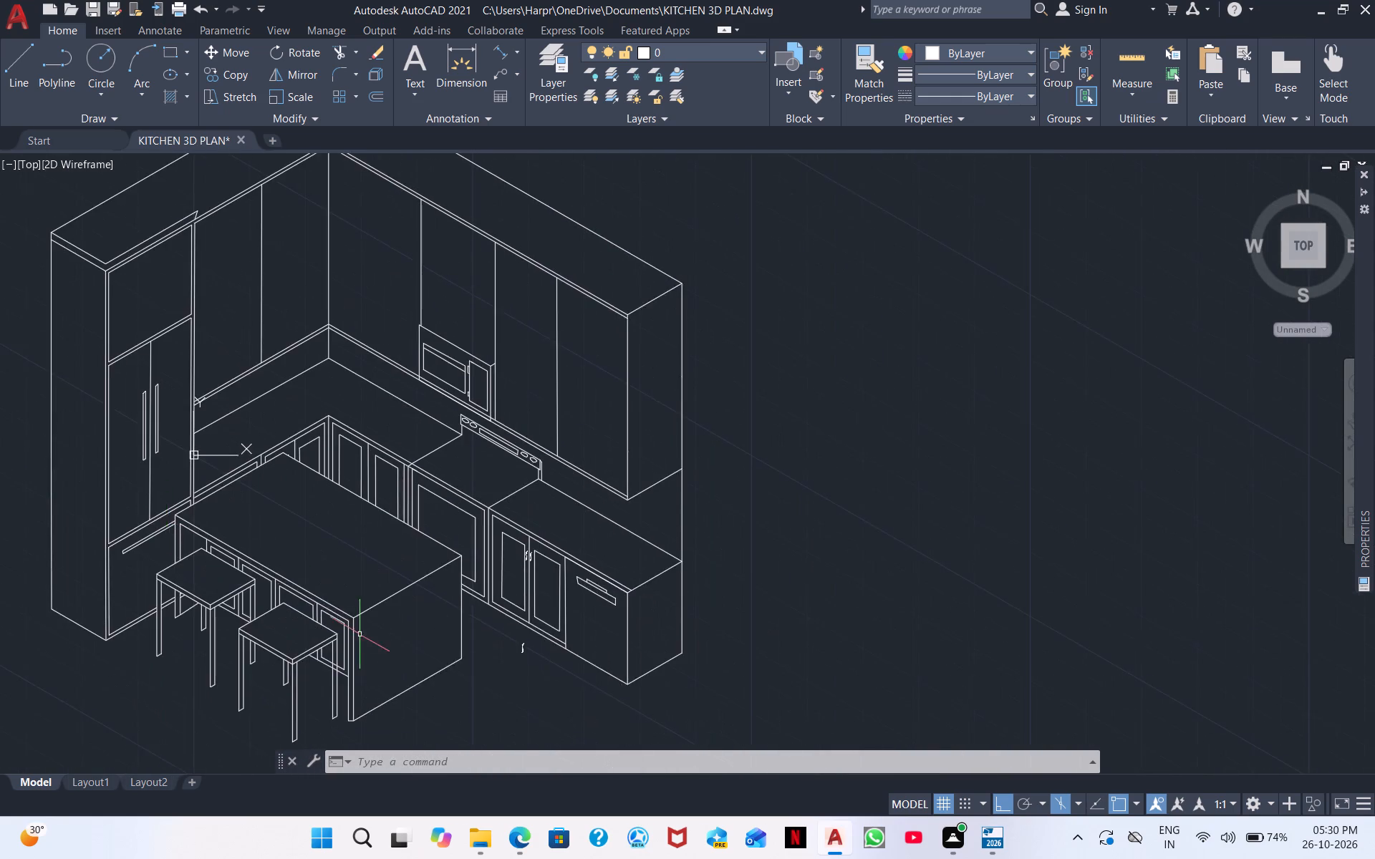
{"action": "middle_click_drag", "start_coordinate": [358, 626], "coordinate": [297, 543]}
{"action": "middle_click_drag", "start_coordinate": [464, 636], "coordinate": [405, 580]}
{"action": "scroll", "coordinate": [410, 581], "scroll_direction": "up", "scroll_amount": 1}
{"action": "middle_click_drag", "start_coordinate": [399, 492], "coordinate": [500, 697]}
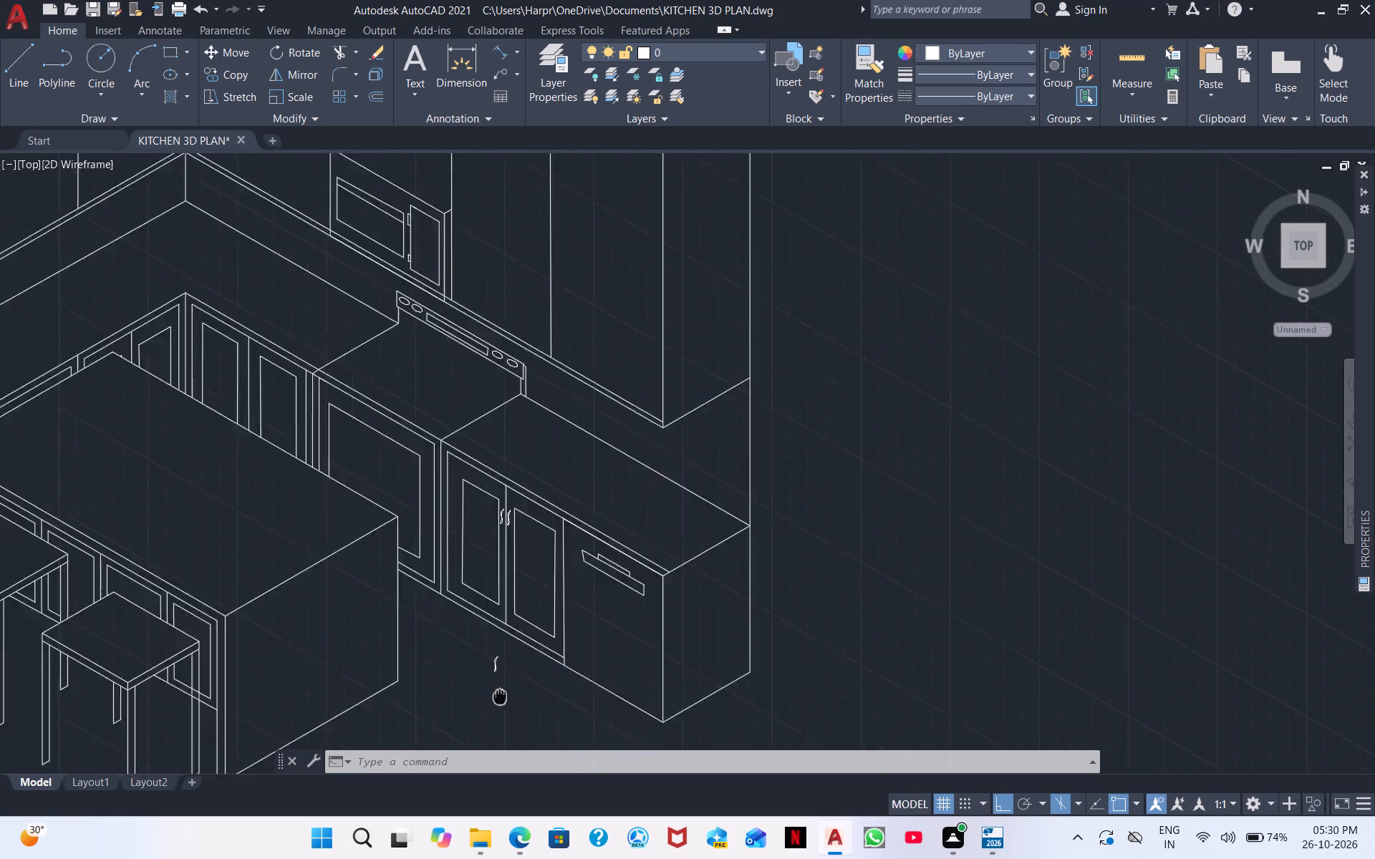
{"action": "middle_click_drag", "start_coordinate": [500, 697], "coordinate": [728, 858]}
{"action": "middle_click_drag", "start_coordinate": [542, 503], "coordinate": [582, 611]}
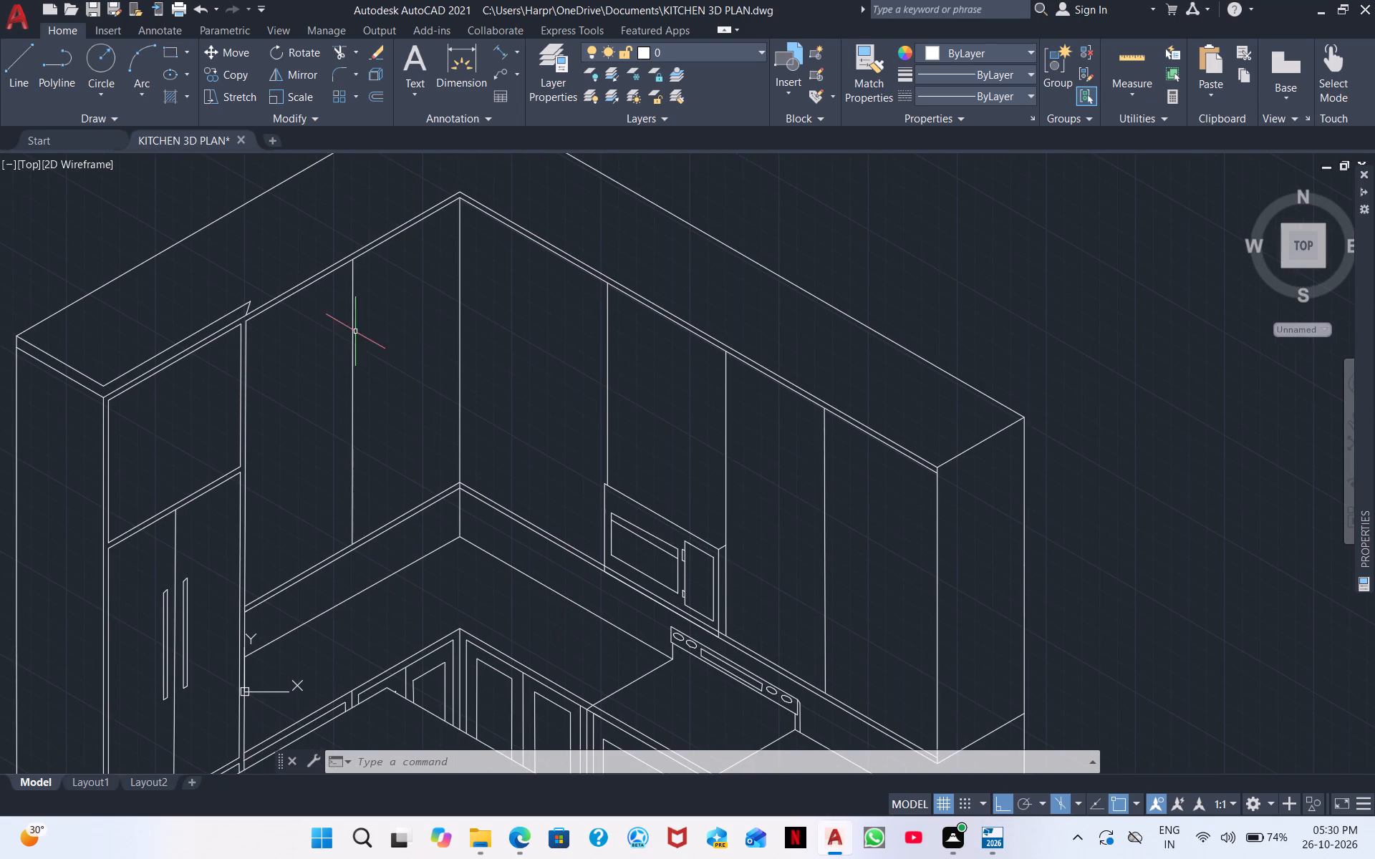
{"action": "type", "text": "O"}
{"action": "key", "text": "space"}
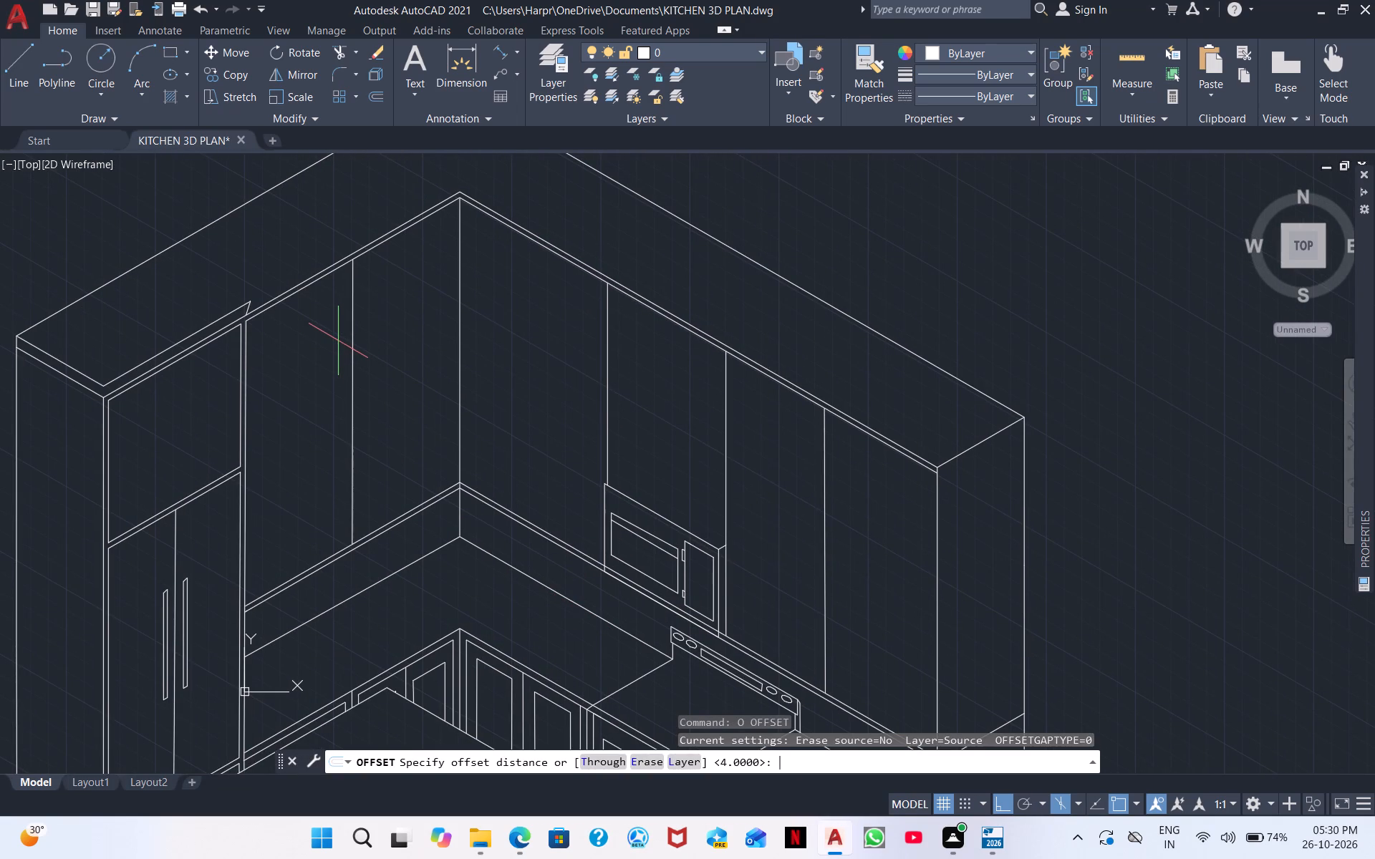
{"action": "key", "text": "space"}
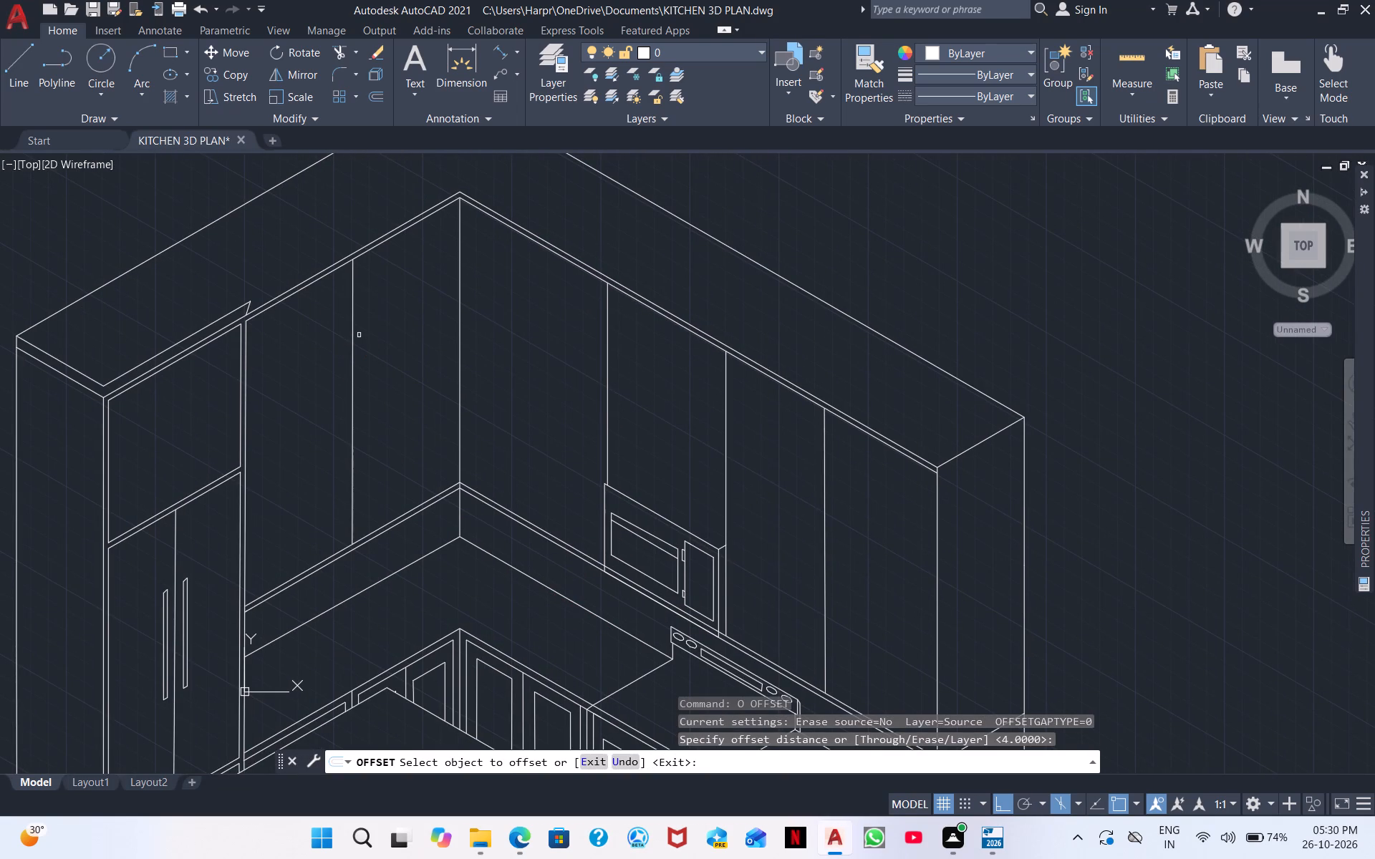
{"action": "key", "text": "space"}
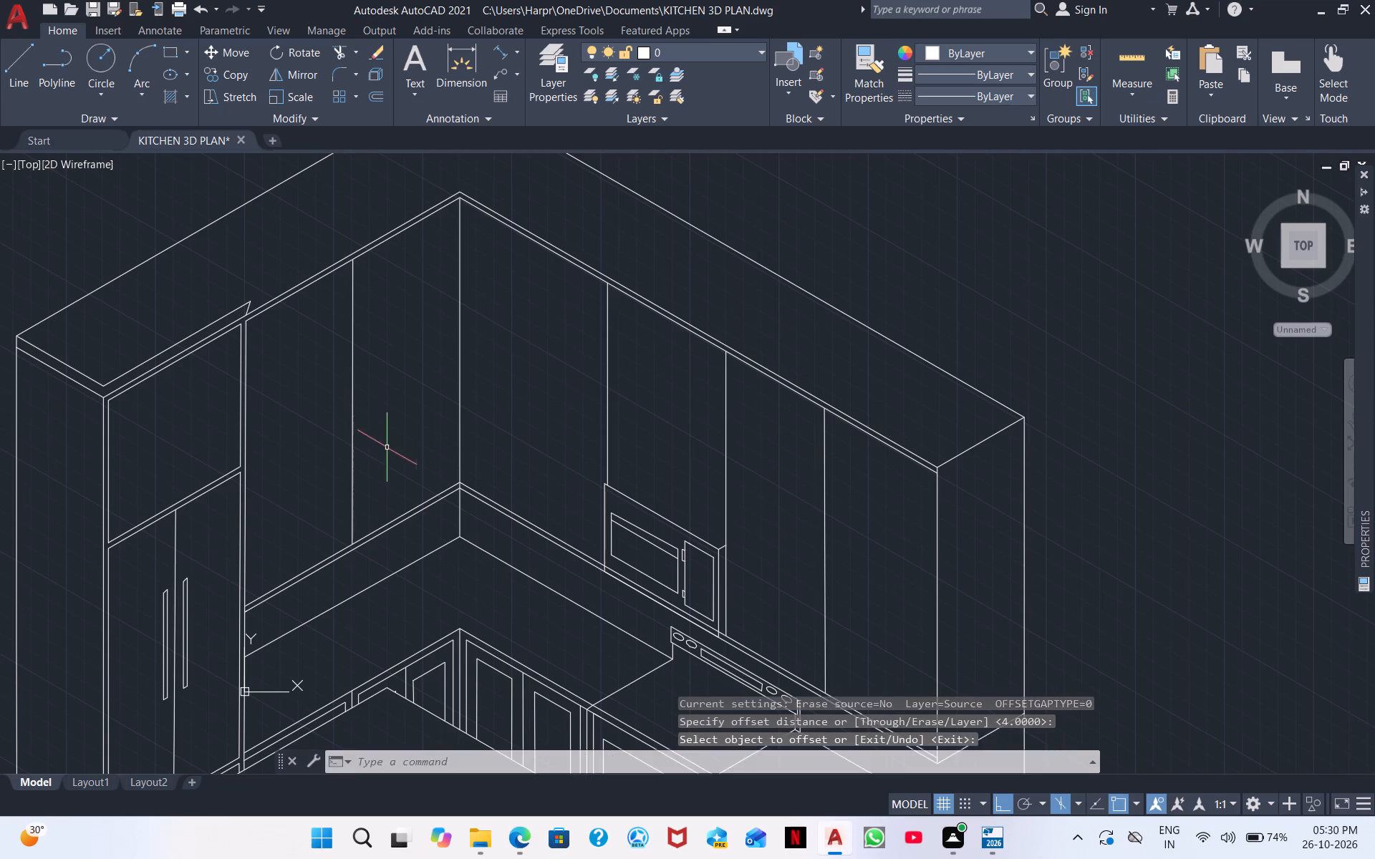
Offset the wall cabinet divider nearest the refrigerator by 3 on both sides, and the inner corner line by 3 towards the refrigerator.
{"action": "key", "text": "space"}
{"action": "key", "text": "3"}
{"action": "key", "text": "Return"}
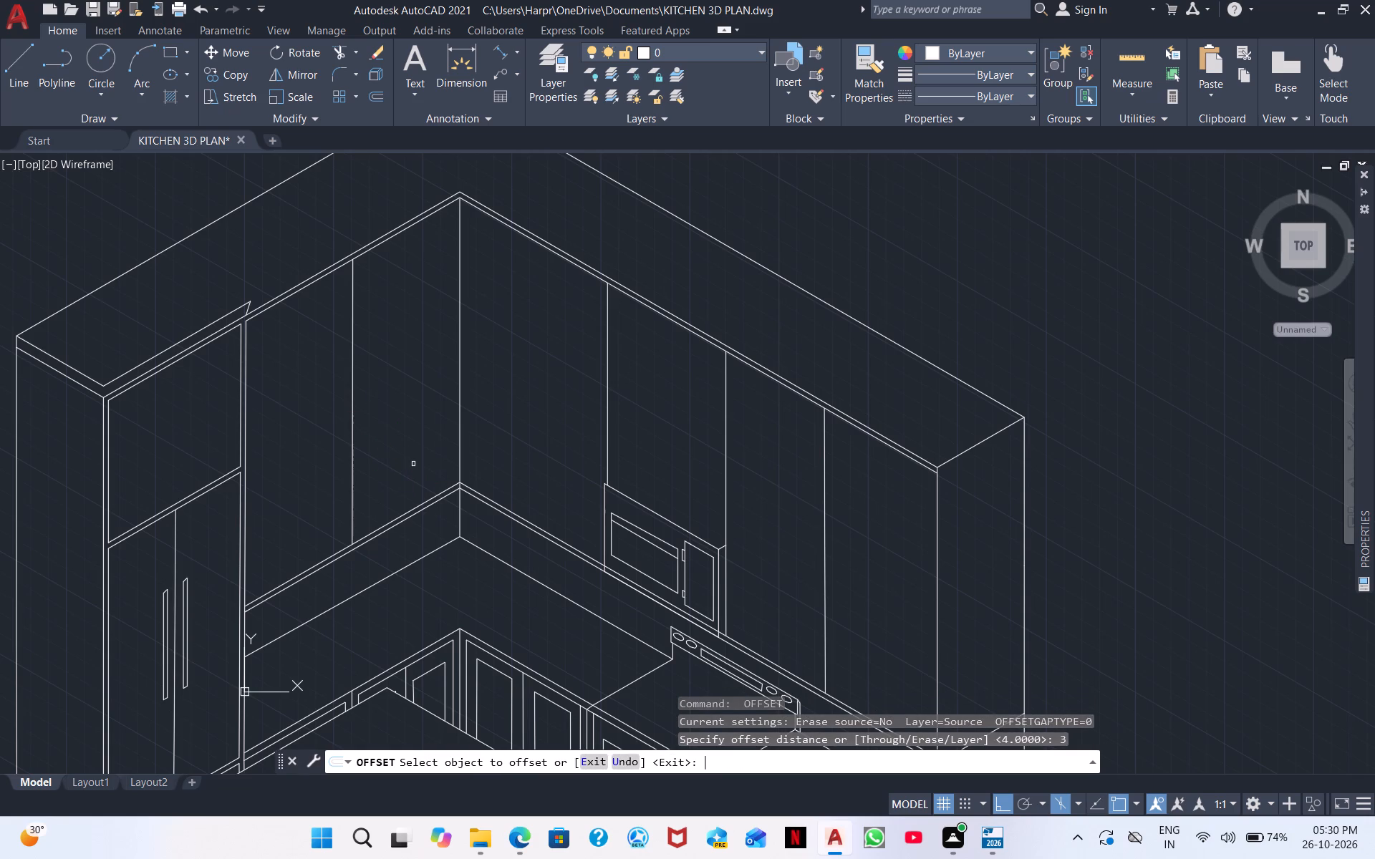
{"action": "left_click", "coordinate": [350, 437]}
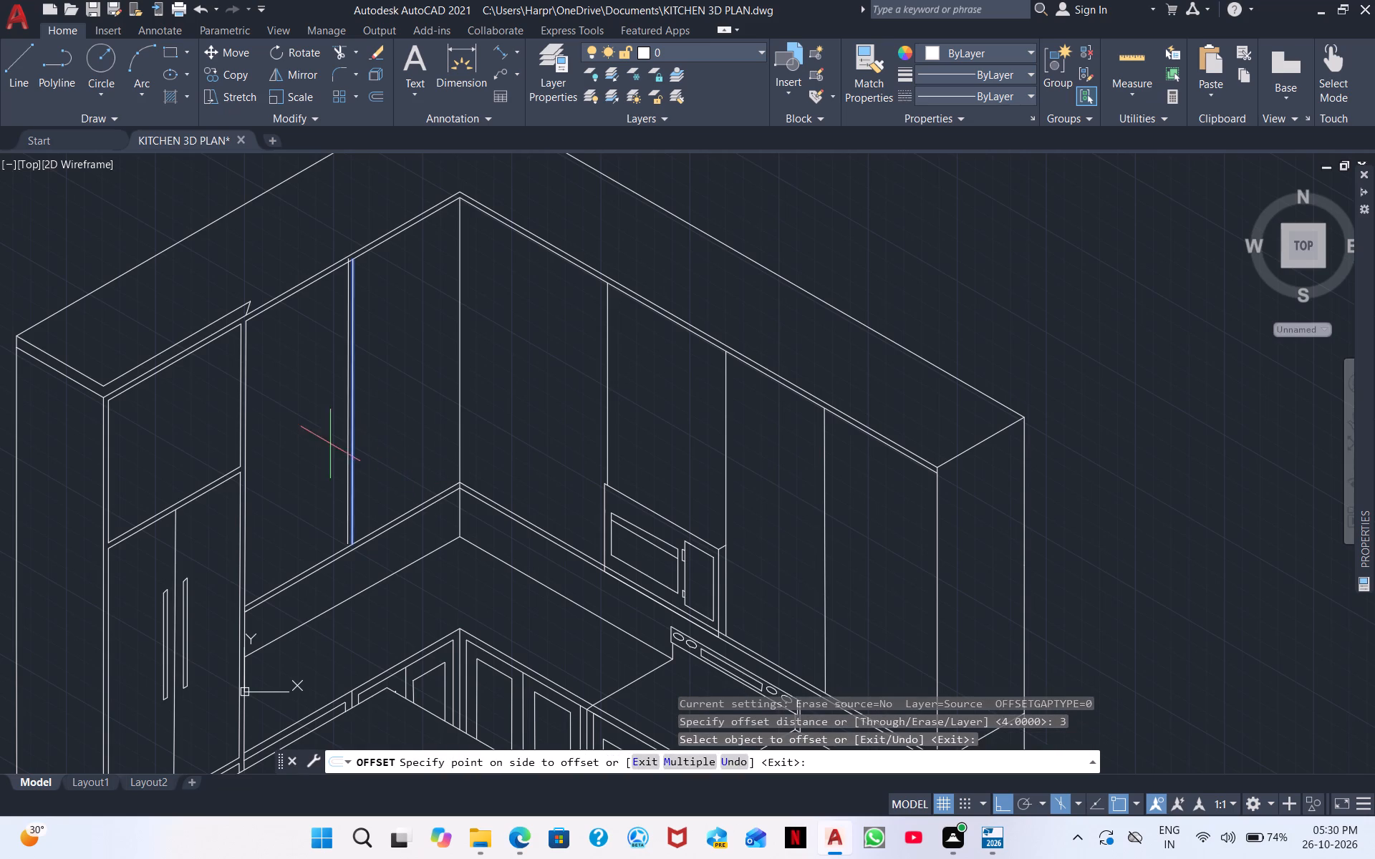
{"action": "left_click", "coordinate": [316, 455]}
{"action": "left_click", "coordinate": [353, 435]}
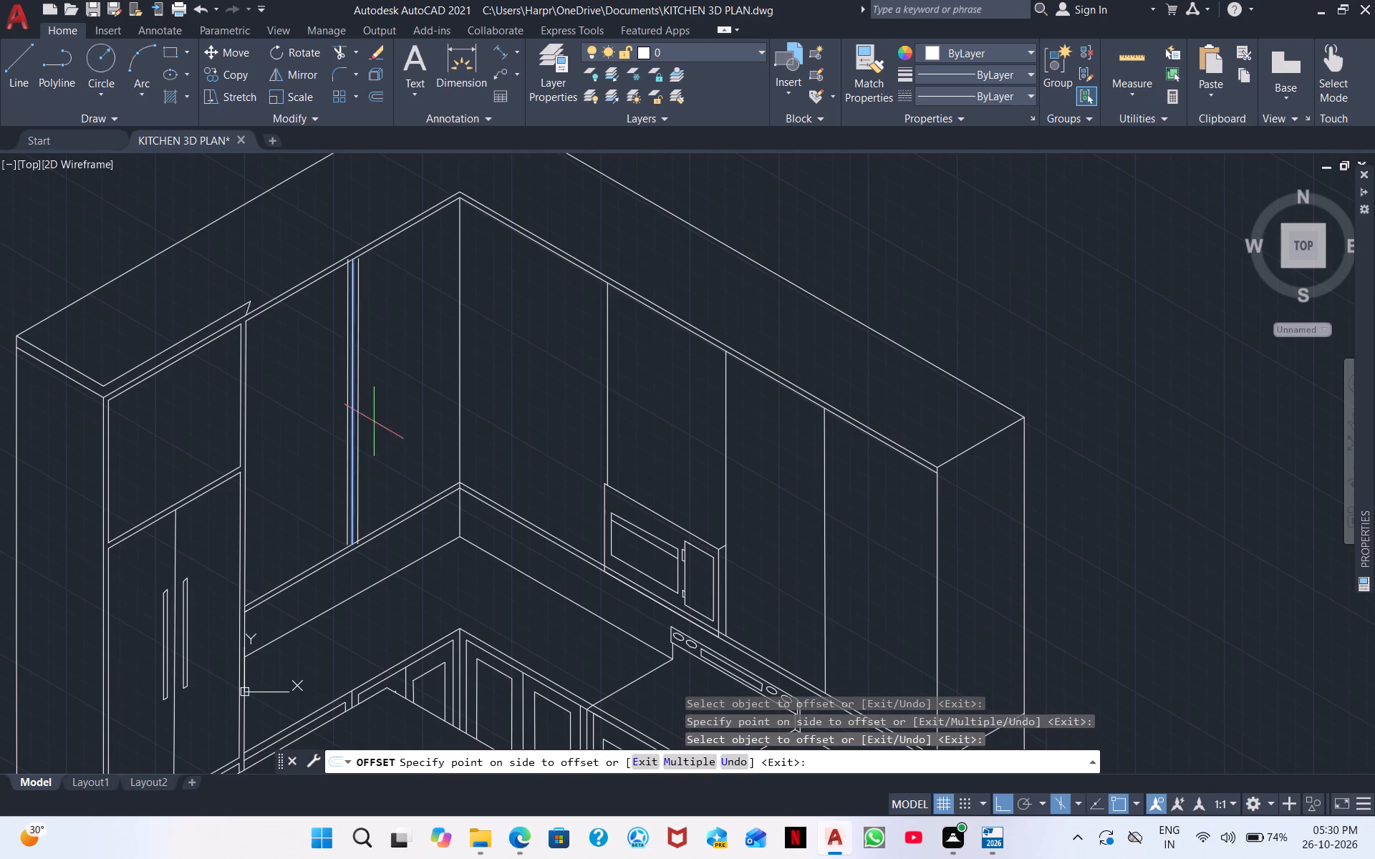
{"action": "left_click", "coordinate": [374, 422]}
{"action": "left_click", "coordinate": [459, 379]}
{"action": "left_click", "coordinate": [443, 385]}
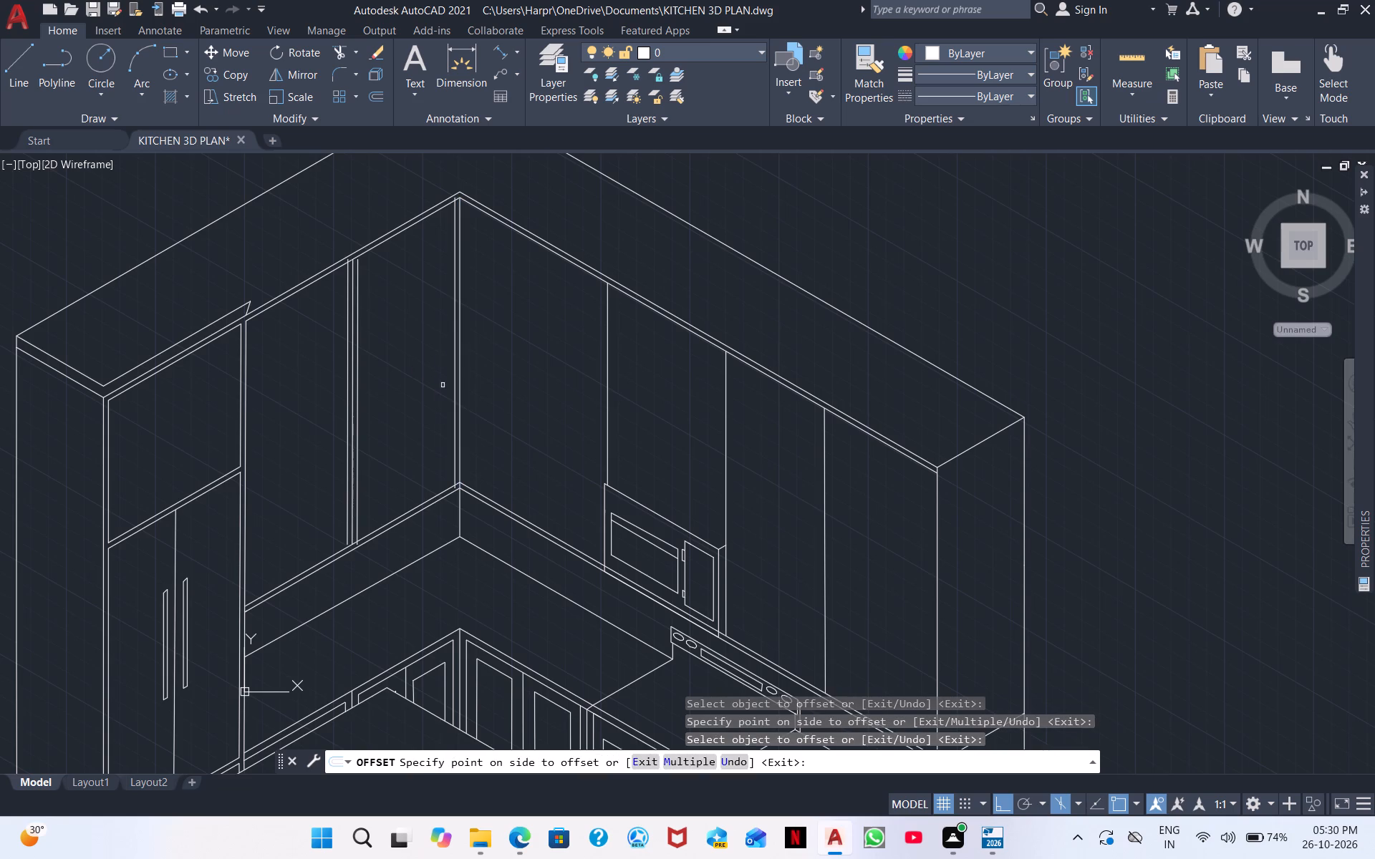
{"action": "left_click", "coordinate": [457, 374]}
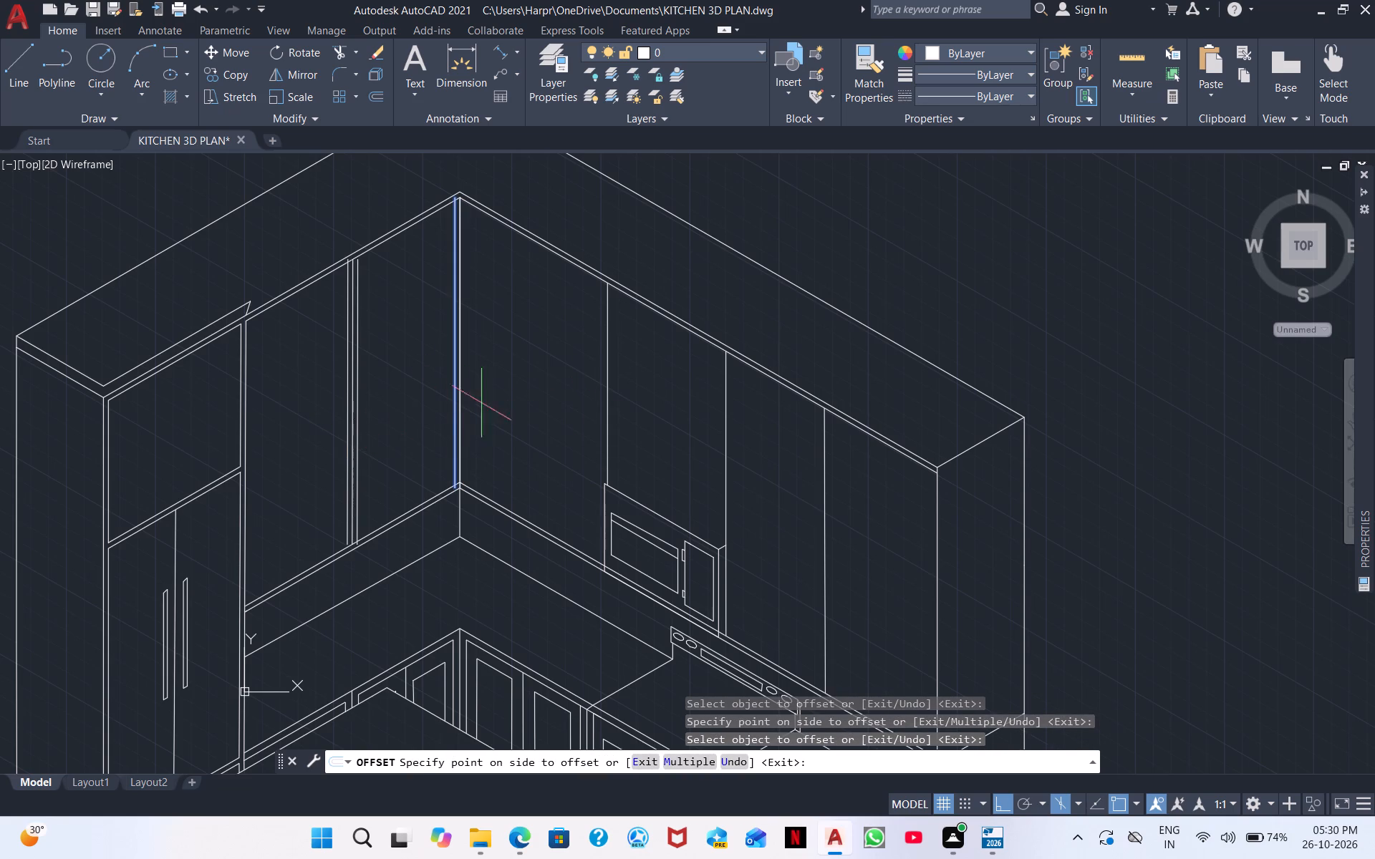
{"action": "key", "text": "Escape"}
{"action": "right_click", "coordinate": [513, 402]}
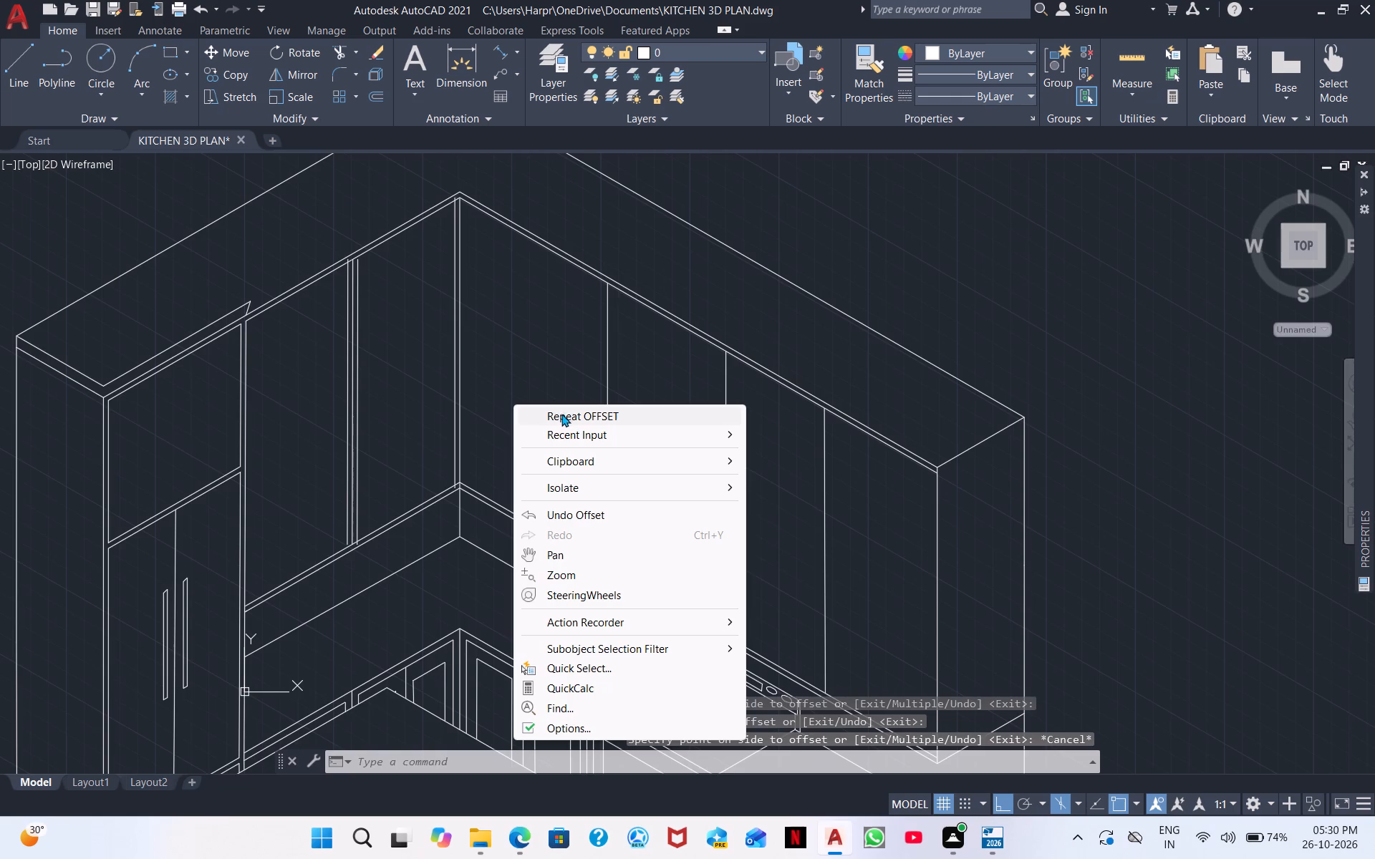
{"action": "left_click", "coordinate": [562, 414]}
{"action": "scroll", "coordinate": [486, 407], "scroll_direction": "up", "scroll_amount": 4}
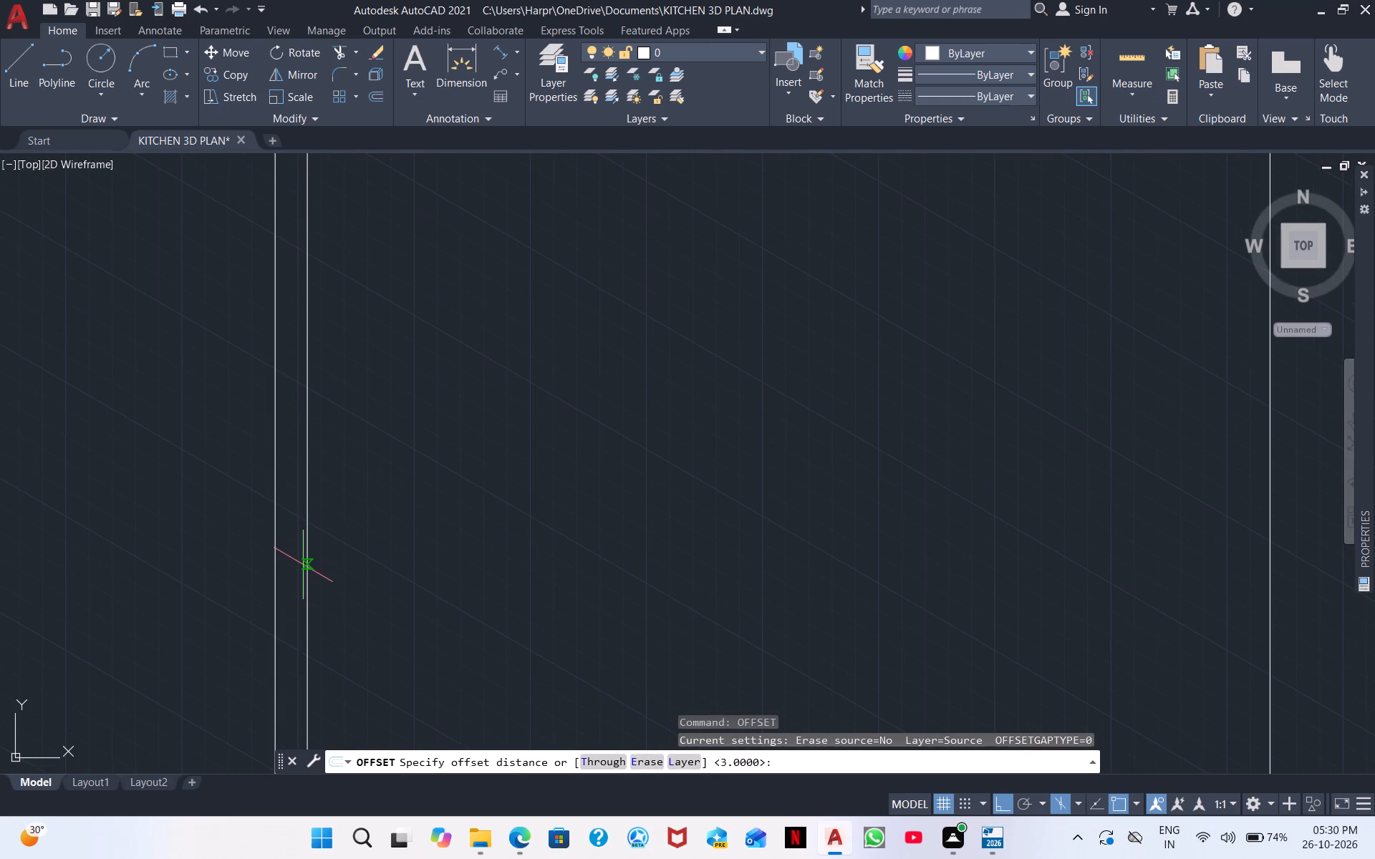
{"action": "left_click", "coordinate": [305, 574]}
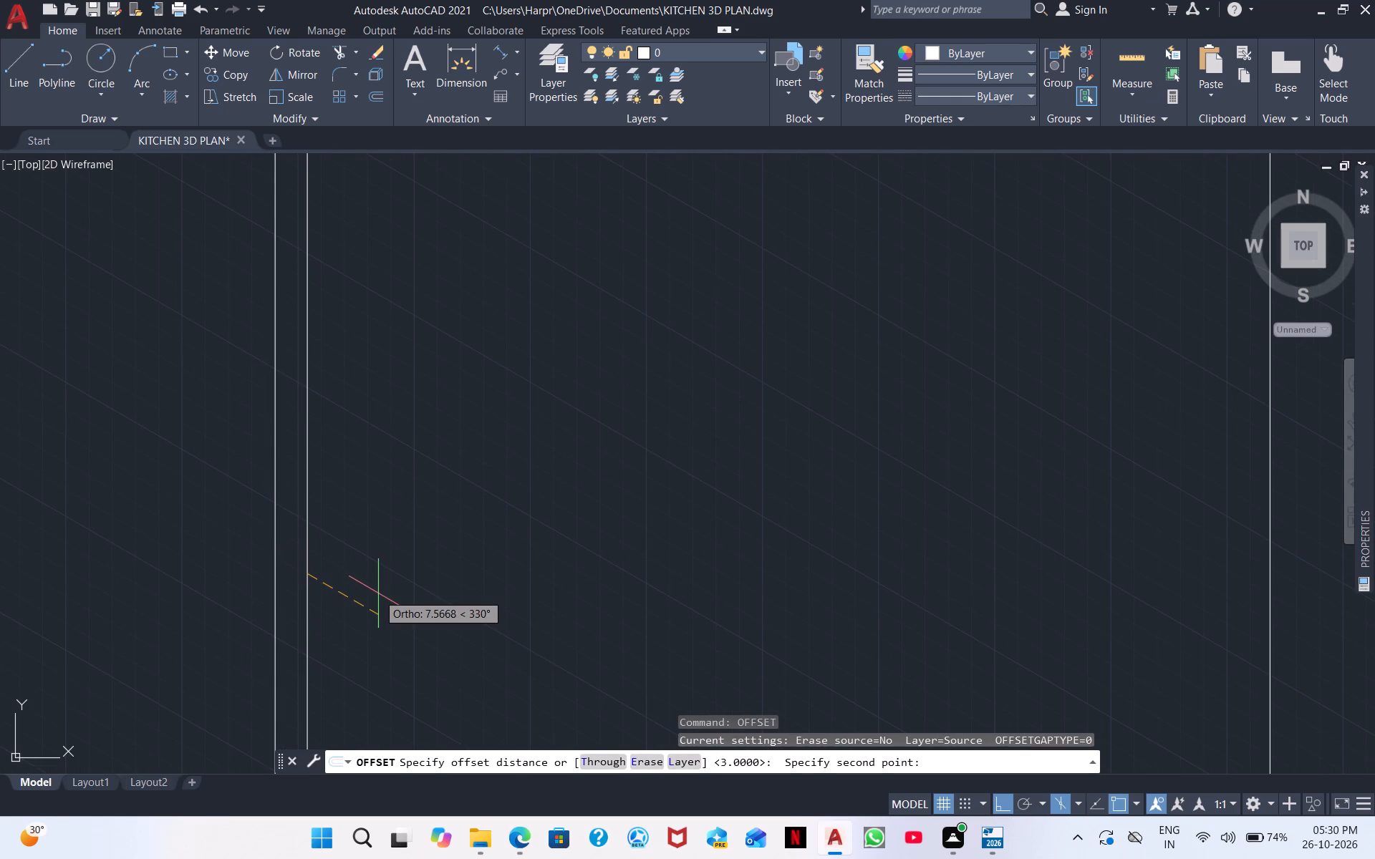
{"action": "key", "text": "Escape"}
Offset the wall cabinets' inner corner line by 3 towards the microwave run.
{"action": "right_click", "coordinate": [434, 581]}
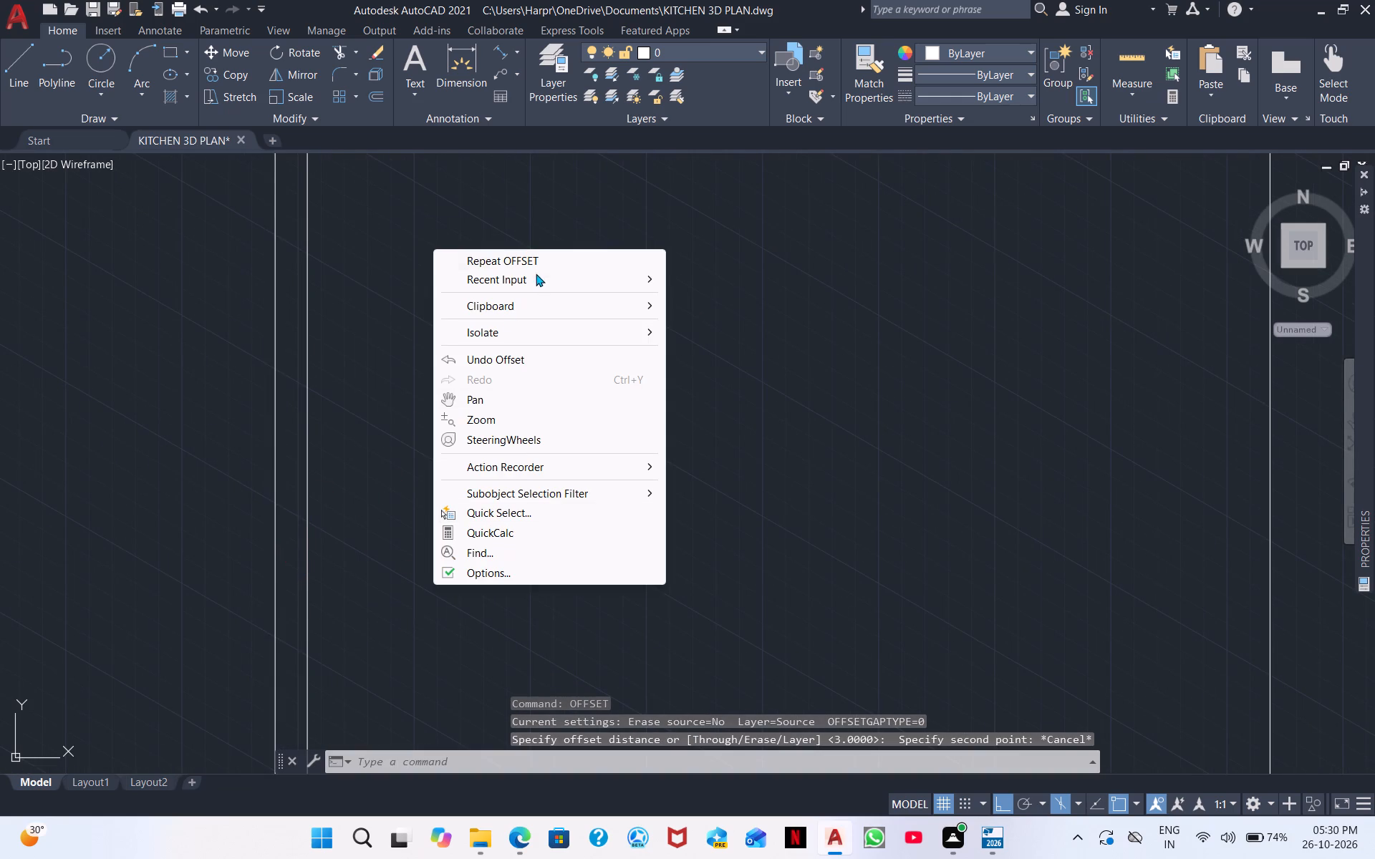
{"action": "left_click", "coordinate": [548, 257]}
{"action": "key", "text": "space"}
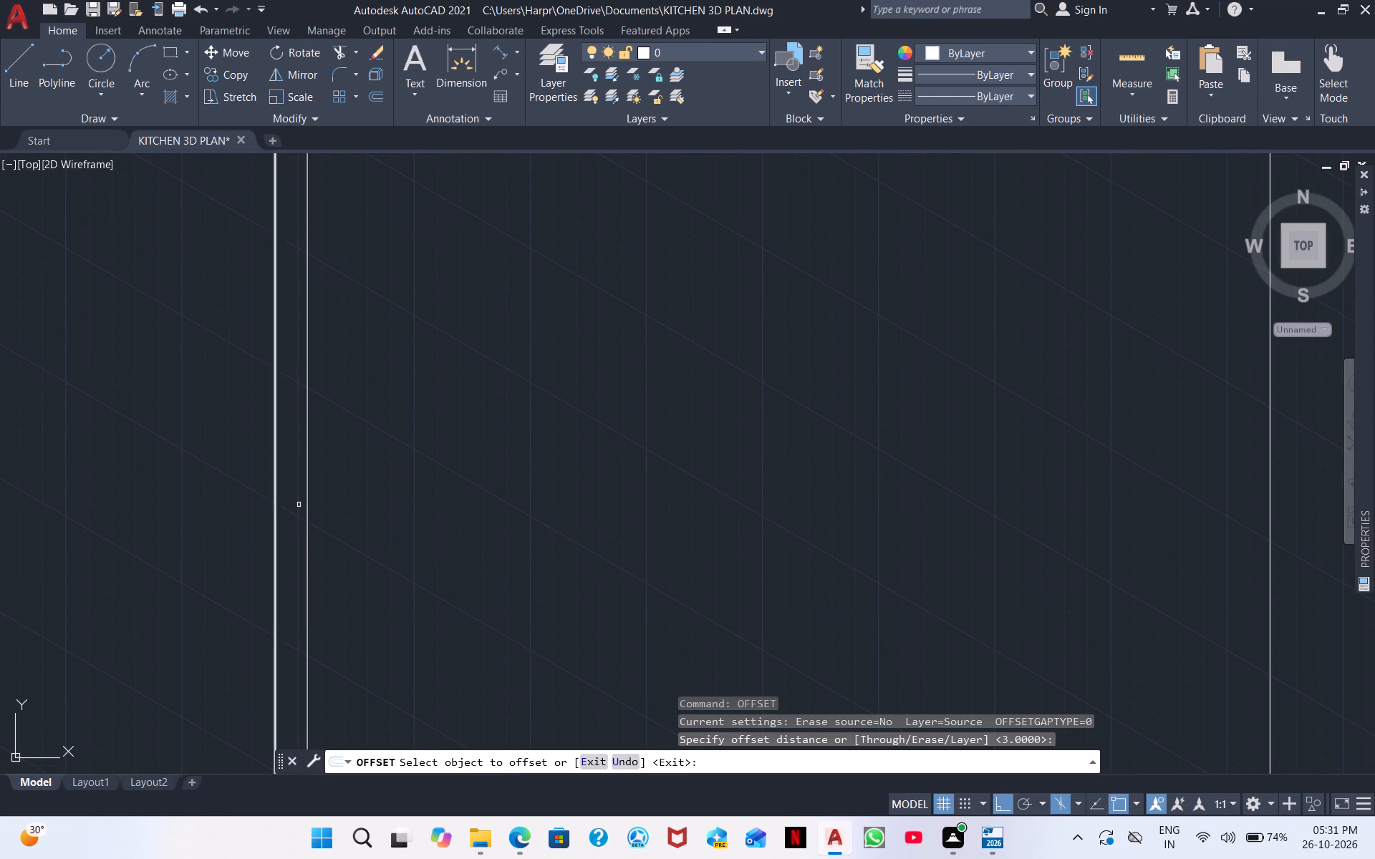
{"action": "left_click_drag", "start_coordinate": [309, 505], "coordinate": [309, 512]}
{"action": "left_click", "coordinate": [401, 535]}
Offset the two wall cabinet dividers above the microwave's ends by 3, each outward away from the microwave.
{"action": "scroll", "coordinate": [483, 543], "scroll_direction": "down", "scroll_amount": 2}
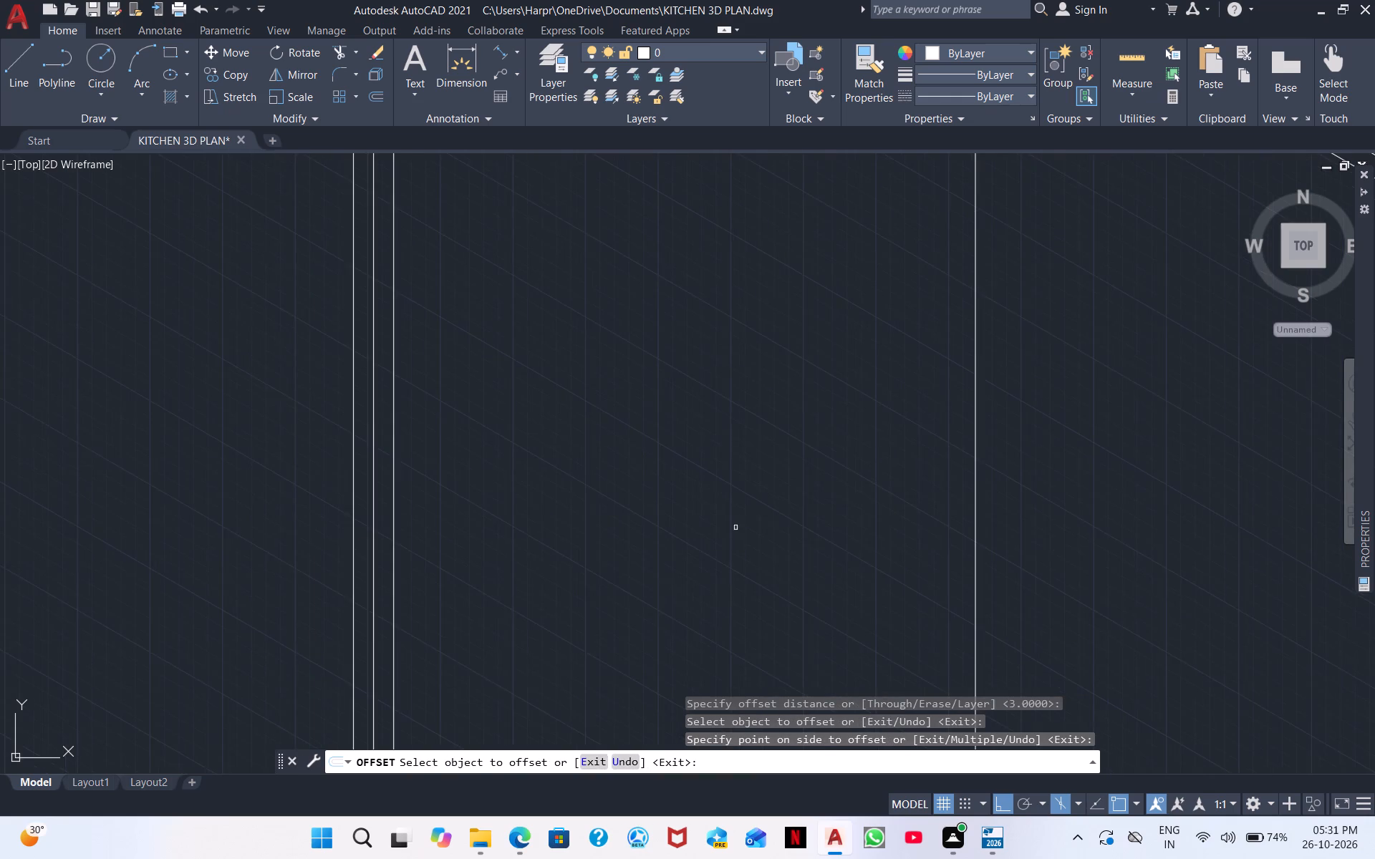
{"action": "scroll", "coordinate": [735, 528], "scroll_direction": "down", "scroll_amount": 1}
{"action": "middle_click_drag", "start_coordinate": [766, 518], "coordinate": [384, 442]}
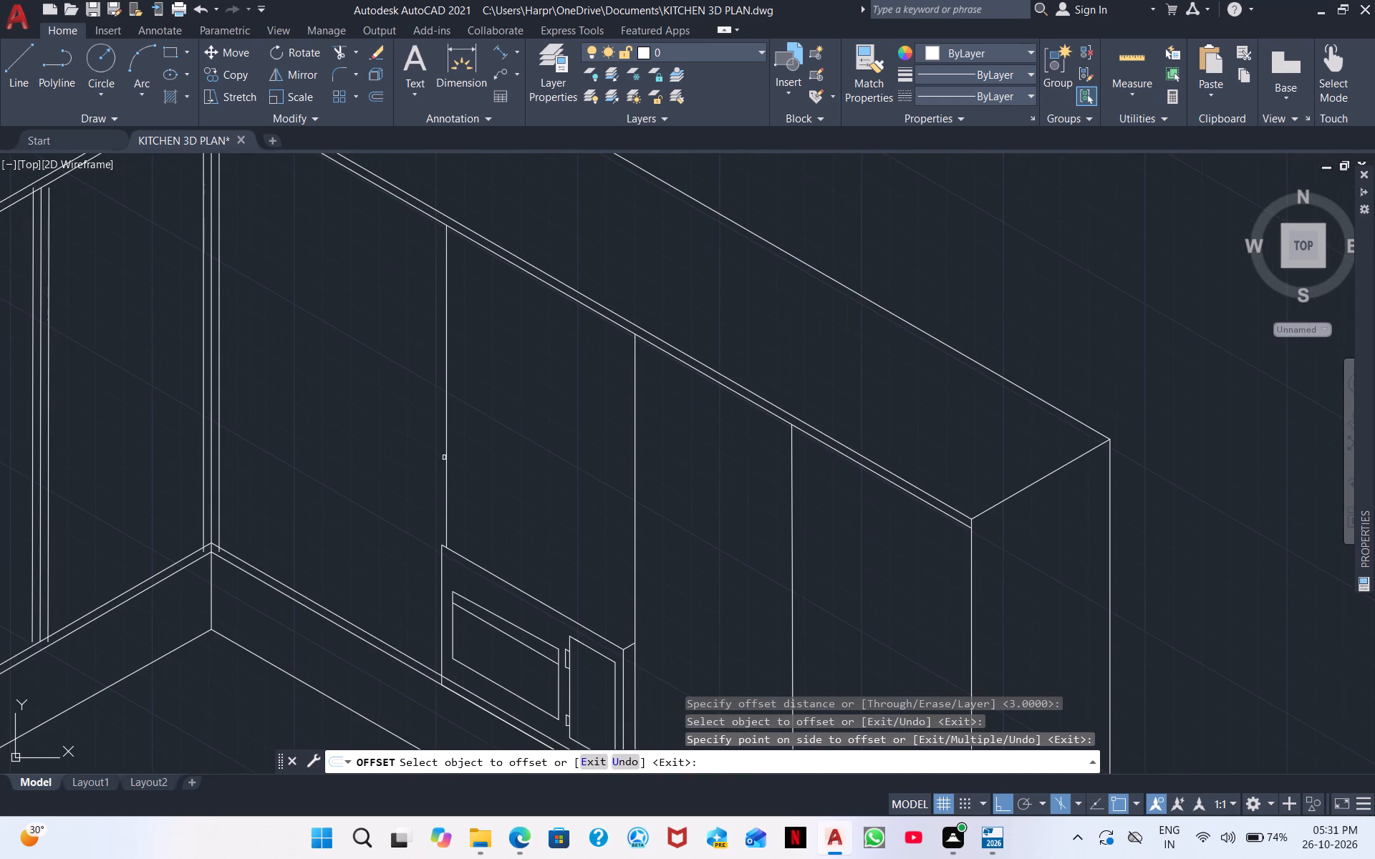
{"action": "double_click", "coordinate": [445, 457]}
{"action": "left_click", "coordinate": [428, 455]}
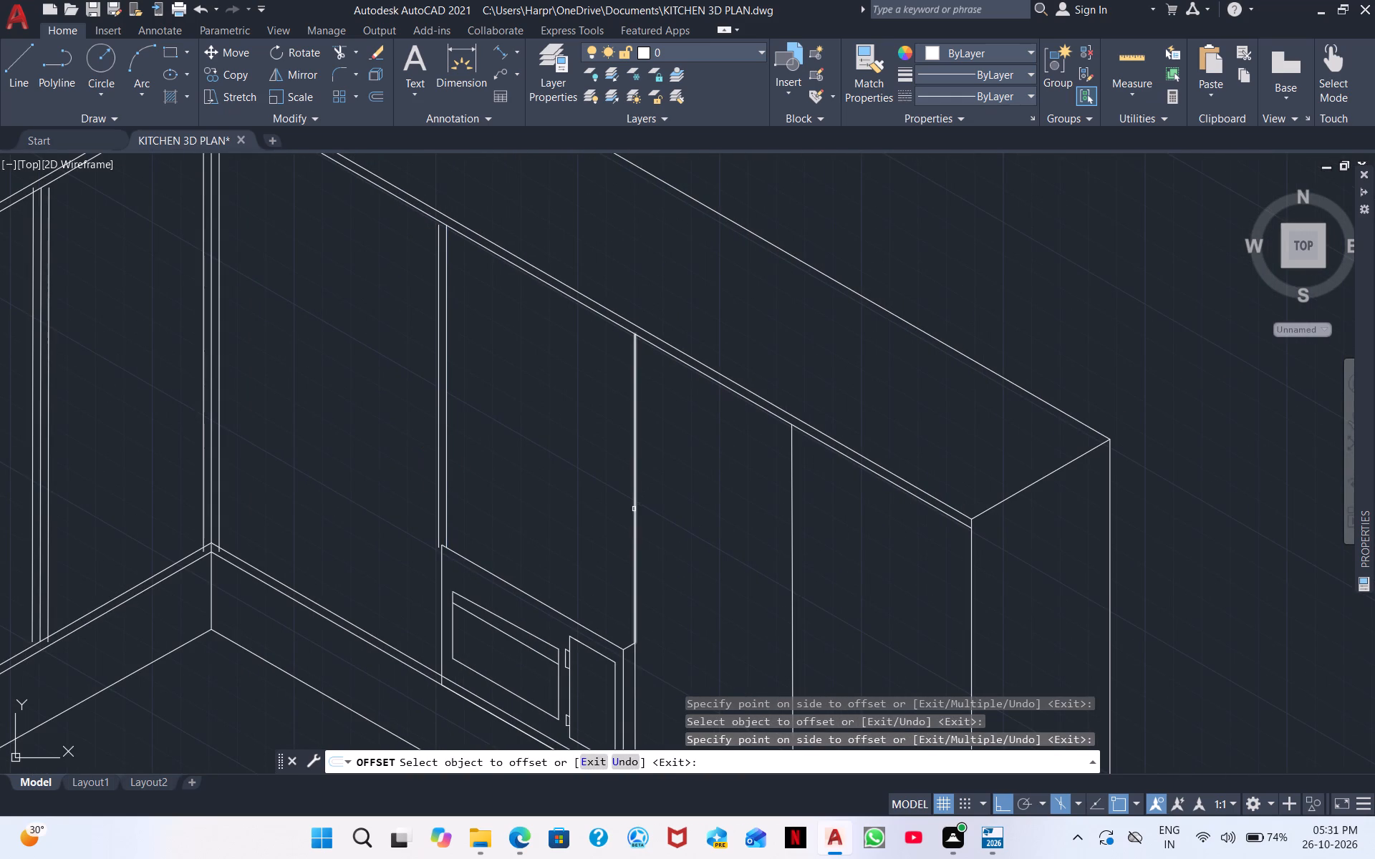
{"action": "left_click", "coordinate": [634, 509]}
{"action": "left_click", "coordinate": [639, 516]}
Offset the last wall cabinet divider, between the microwave and the run's open end, by 3 on both sides.
{"action": "middle_click_drag", "start_coordinate": [773, 552], "coordinate": [503, 432]}
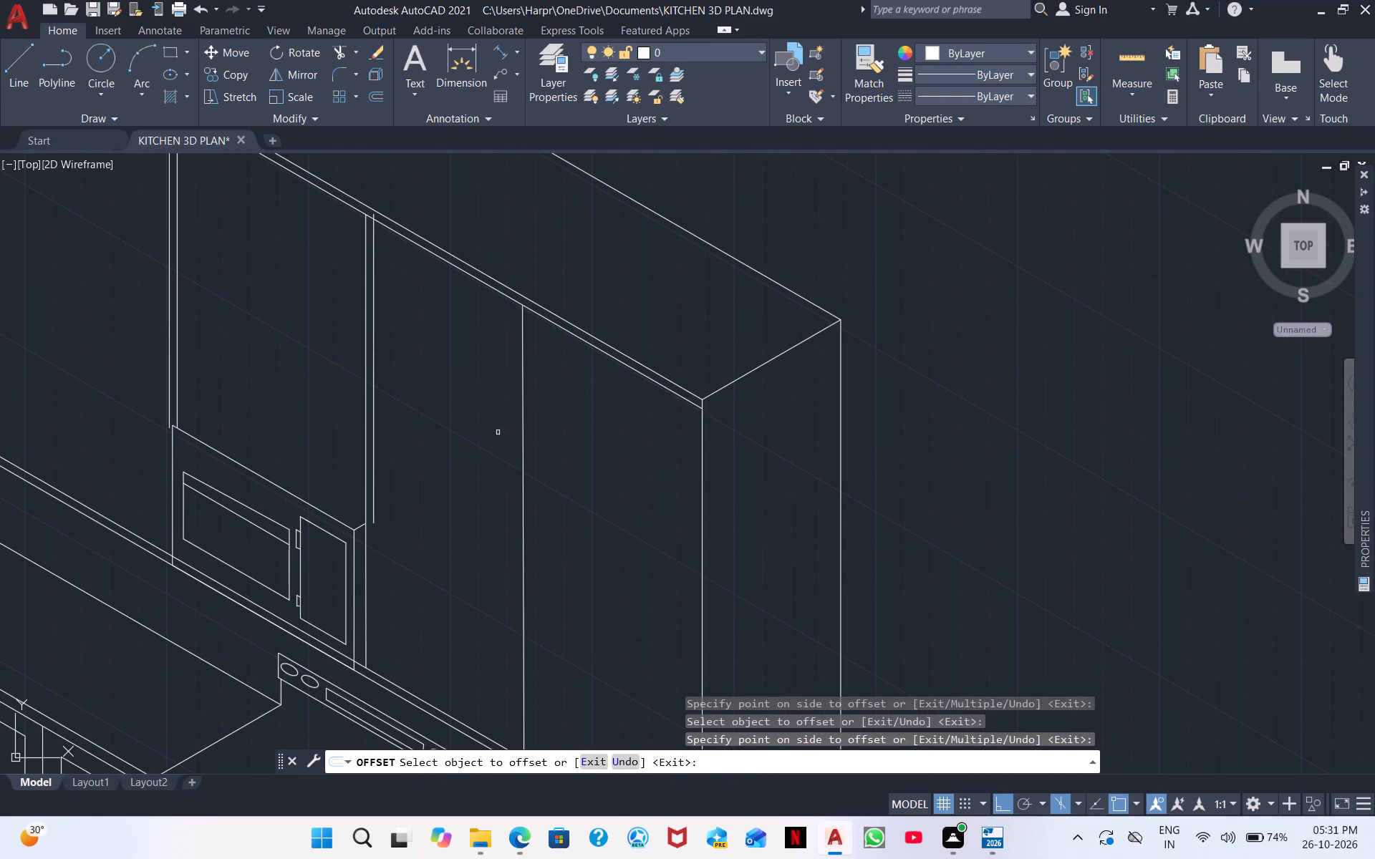
{"action": "left_click_drag", "start_coordinate": [523, 443], "coordinate": [516, 444]}
{"action": "left_click", "coordinate": [483, 447]}
{"action": "double_click", "coordinate": [526, 492]}
{"action": "left_click", "coordinate": [523, 494]}
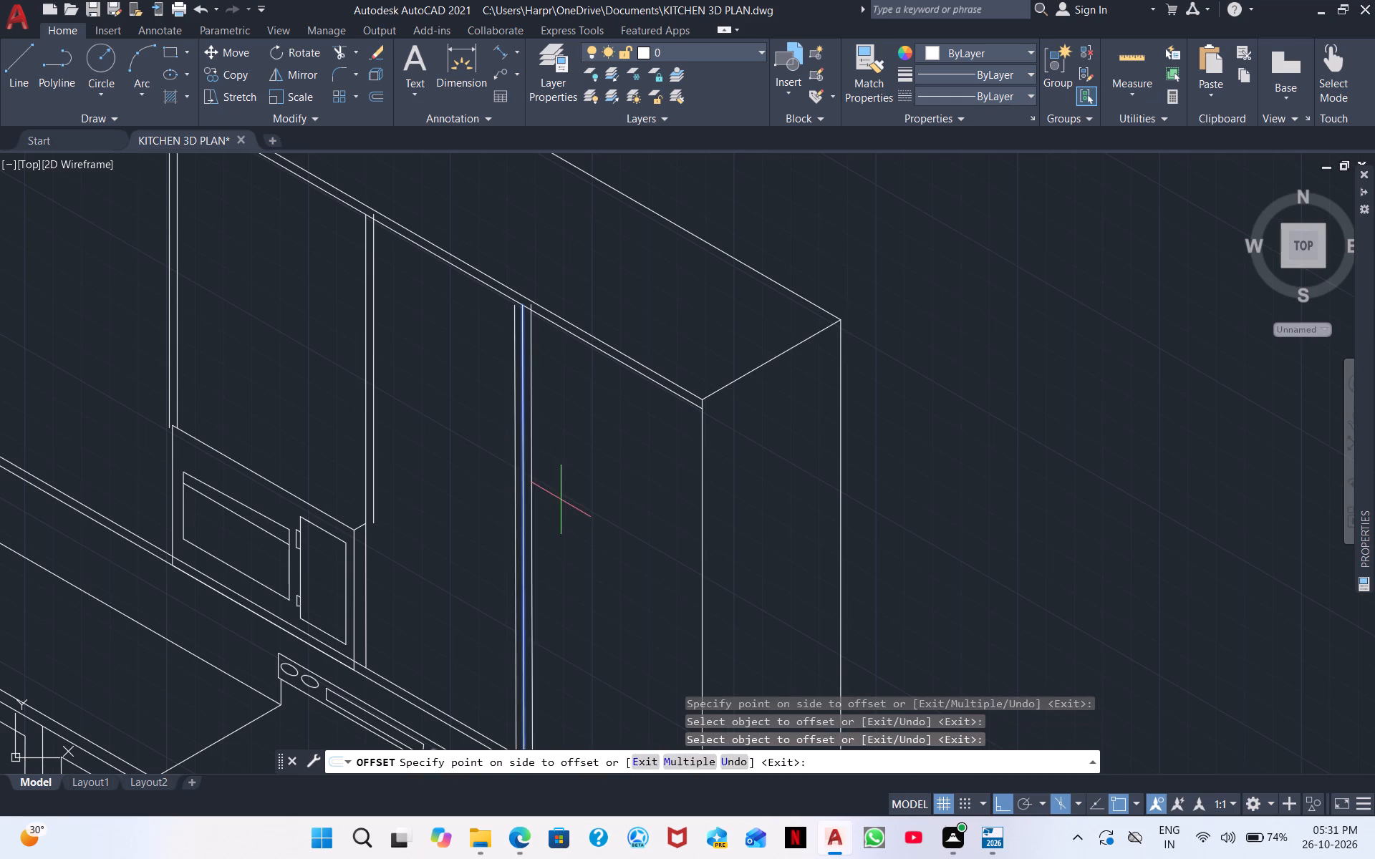
{"action": "left_click", "coordinate": [561, 500]}
{"action": "scroll", "coordinate": [563, 480], "scroll_direction": "down", "scroll_amount": 2}
{"action": "right_click", "coordinate": [566, 563]}
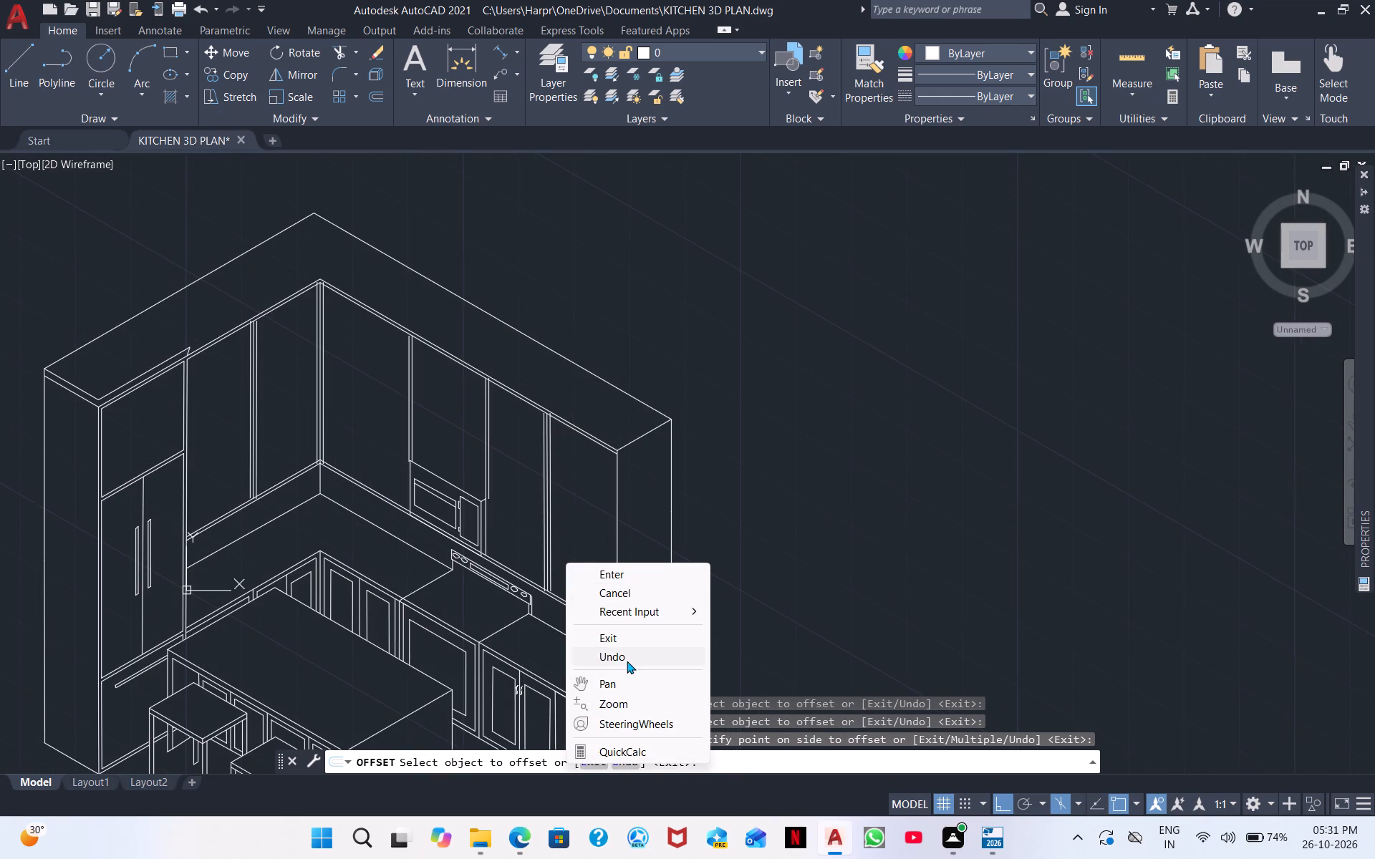
{"action": "scroll", "coordinate": [619, 664], "scroll_direction": "up", "scroll_amount": 2}
{"action": "left_click", "coordinate": [806, 568]}
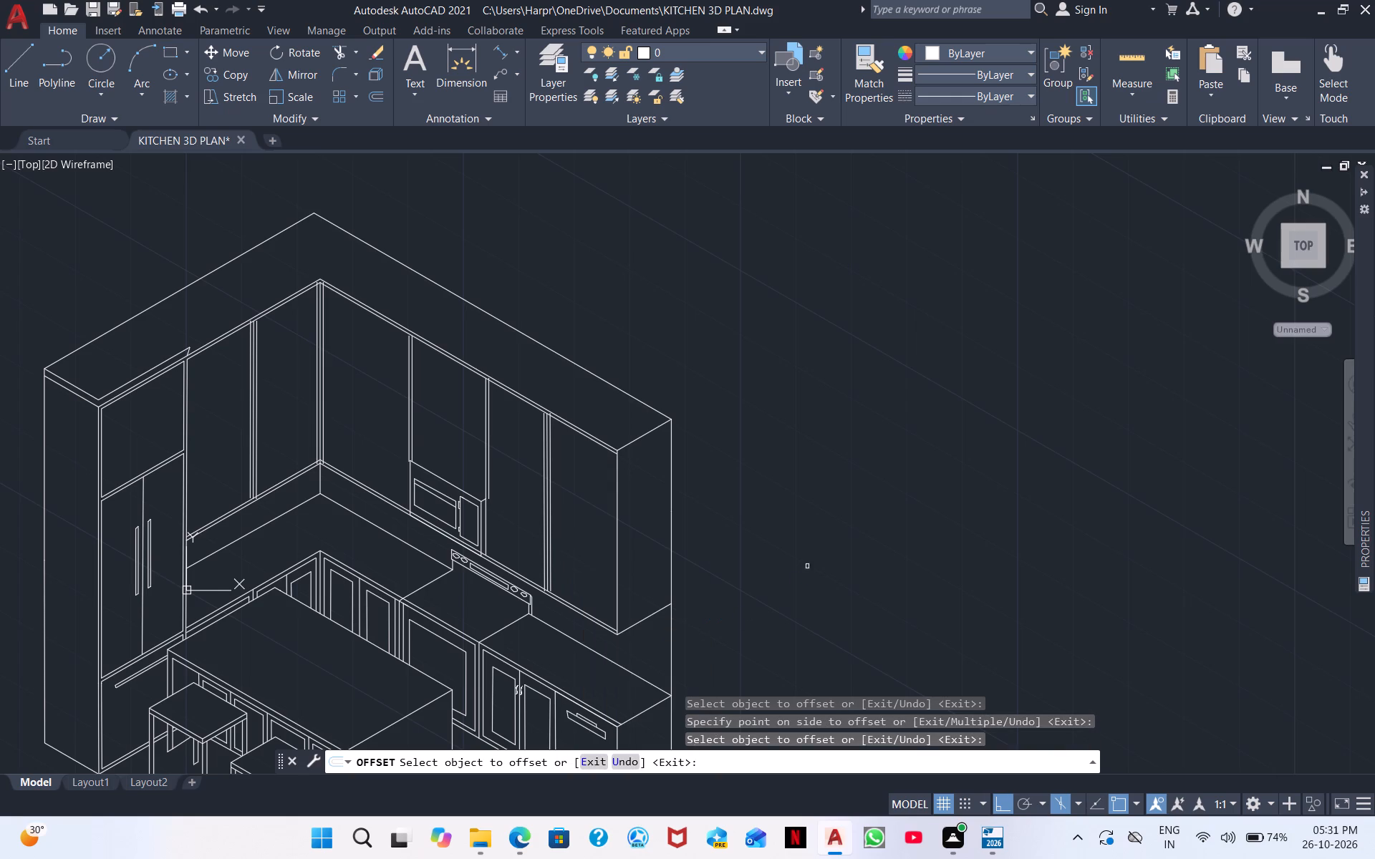
Trim and extend the lower ends of the last divider's two offset lines to meet the wall cabinets' lower edge.
{"action": "scroll", "coordinate": [521, 576], "scroll_direction": "up", "scroll_amount": 2}
{"action": "scroll", "coordinate": [650, 585], "scroll_direction": "up", "scroll_amount": 3}
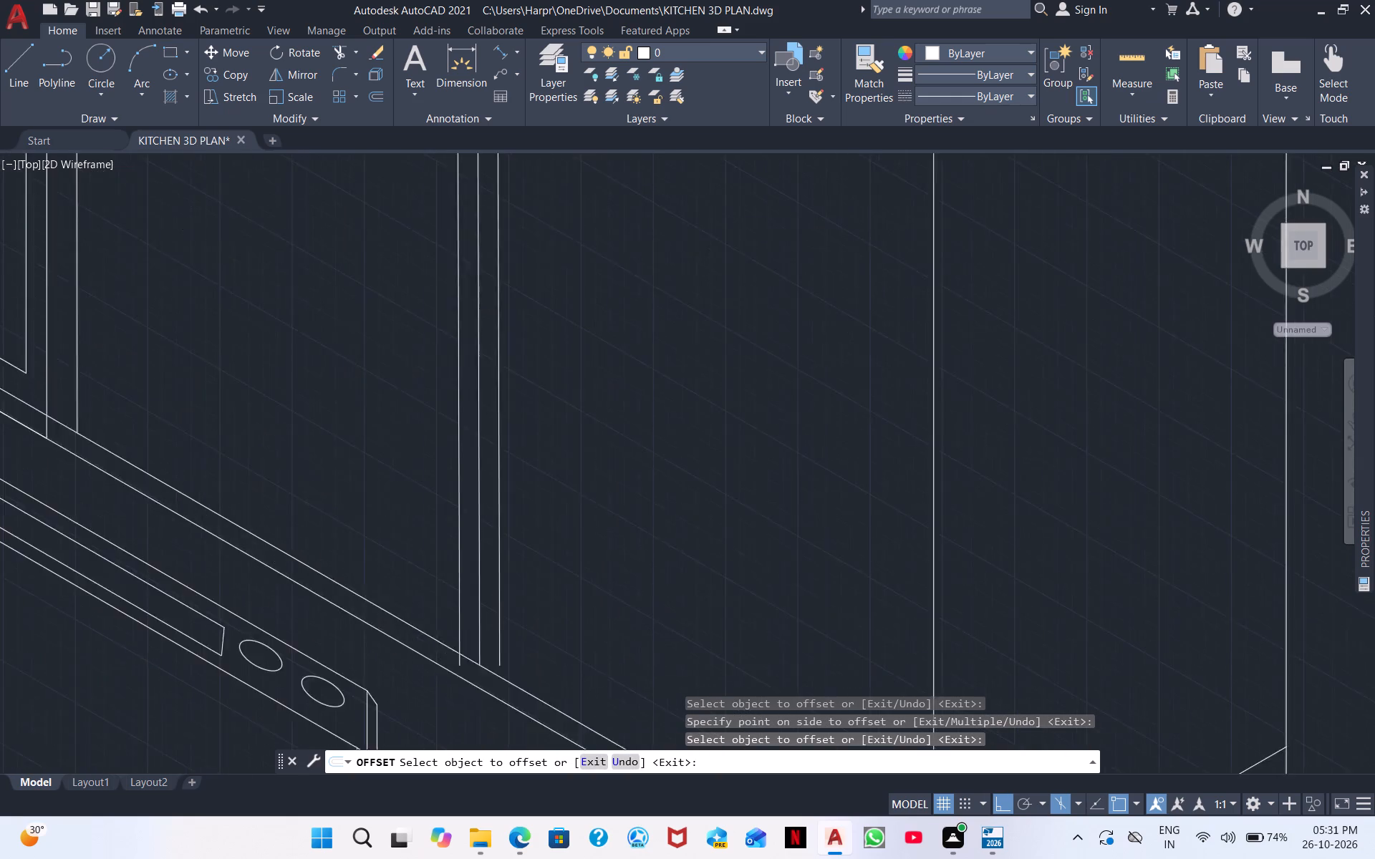
{"action": "middle_click_drag", "start_coordinate": [635, 611], "coordinate": [697, 372]}
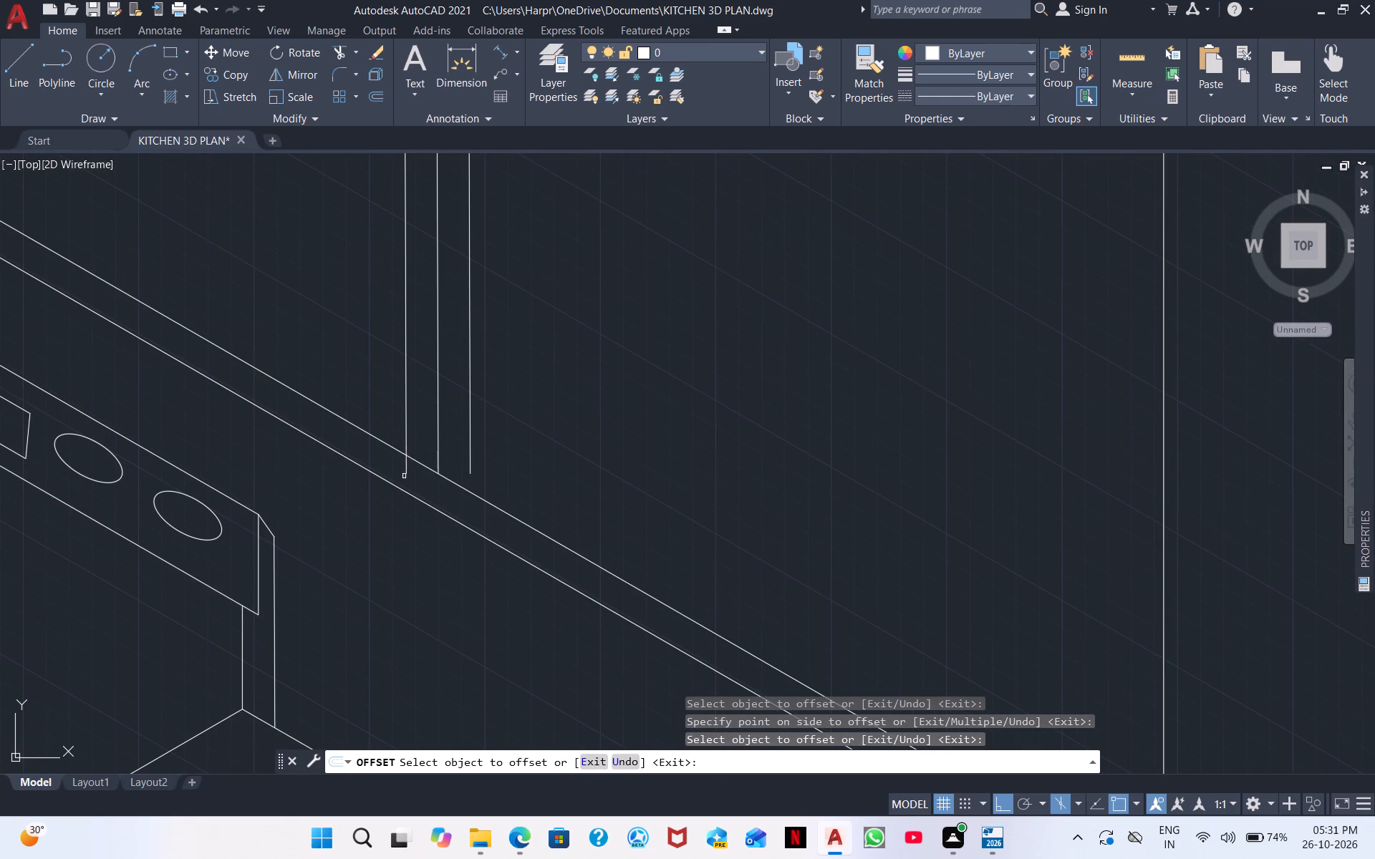
{"action": "left_click", "coordinate": [344, 46]}
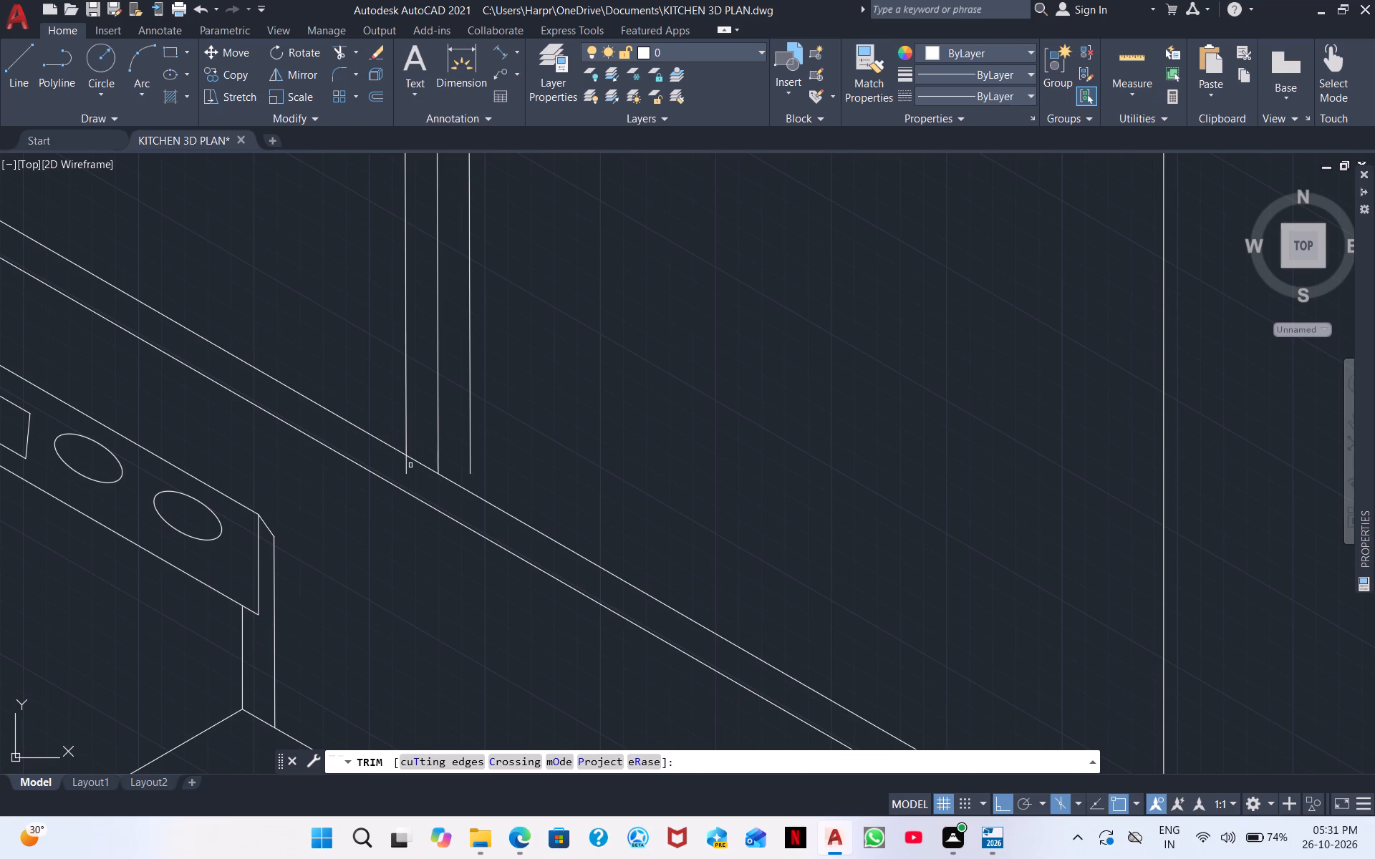
{"action": "left_click", "coordinate": [404, 468]}
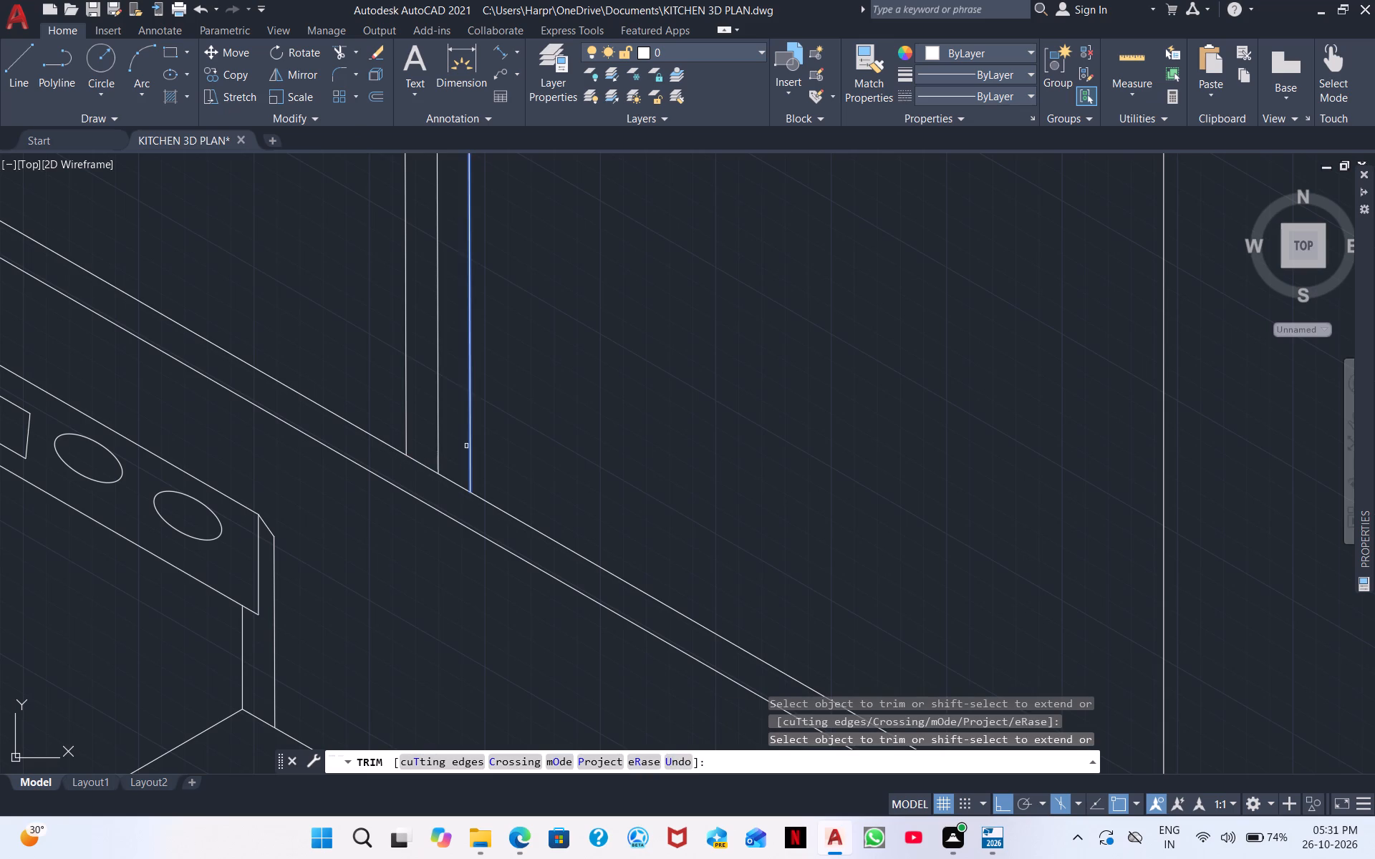
{"action": "left_click", "coordinate": [474, 453], "text": "shift"}
{"action": "left_click_drag", "start_coordinate": [469, 455], "coordinate": [460, 453], "text": "shift"}
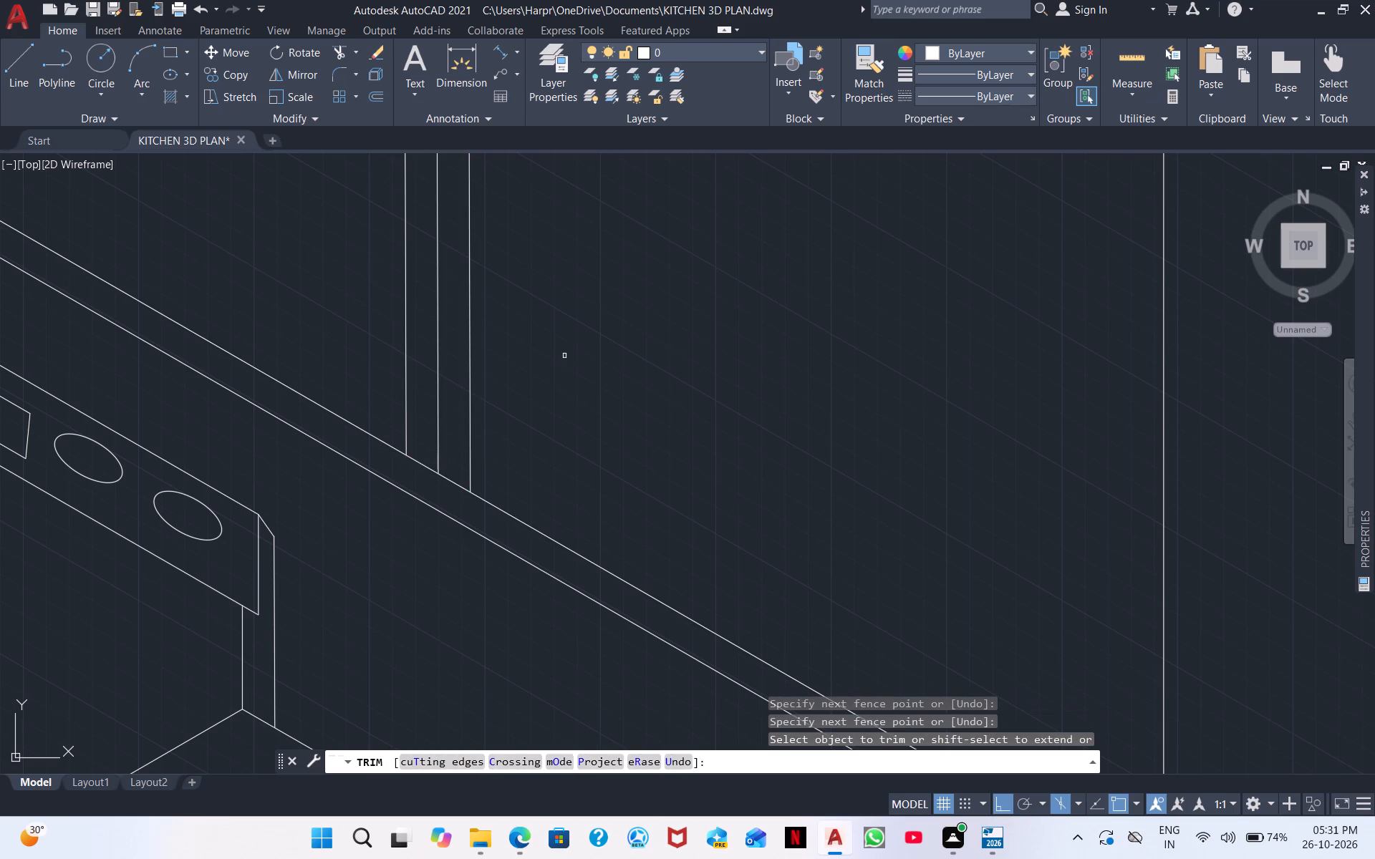
Trim and extend the upper ends of the last divider's two offset lines to meet the wall cabinets' inner top line.
{"action": "middle_click_drag", "start_coordinate": [564, 356], "coordinate": [653, 805]}
{"action": "scroll", "coordinate": [556, 378], "scroll_direction": "down", "scroll_amount": 1}
{"action": "scroll", "coordinate": [608, 428], "scroll_direction": "down", "scroll_amount": 2}
{"action": "middle_click_drag", "start_coordinate": [643, 368], "coordinate": [679, 684]}
{"action": "scroll", "coordinate": [602, 508], "scroll_direction": "up", "scroll_amount": 2}
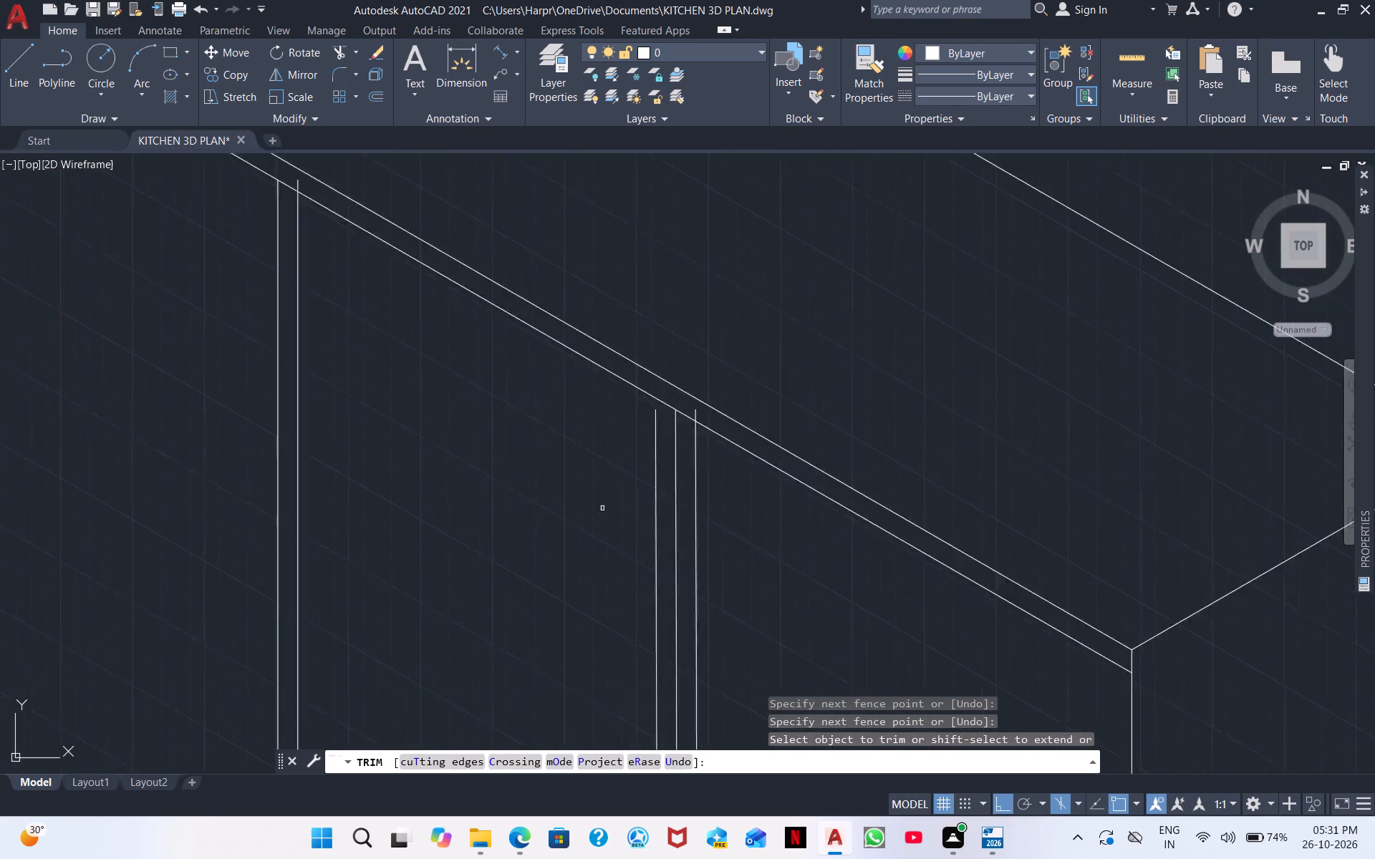
{"action": "scroll", "coordinate": [602, 508], "scroll_direction": "up", "scroll_amount": 3}
{"action": "middle_click_drag", "start_coordinate": [732, 440], "coordinate": [377, 846]}
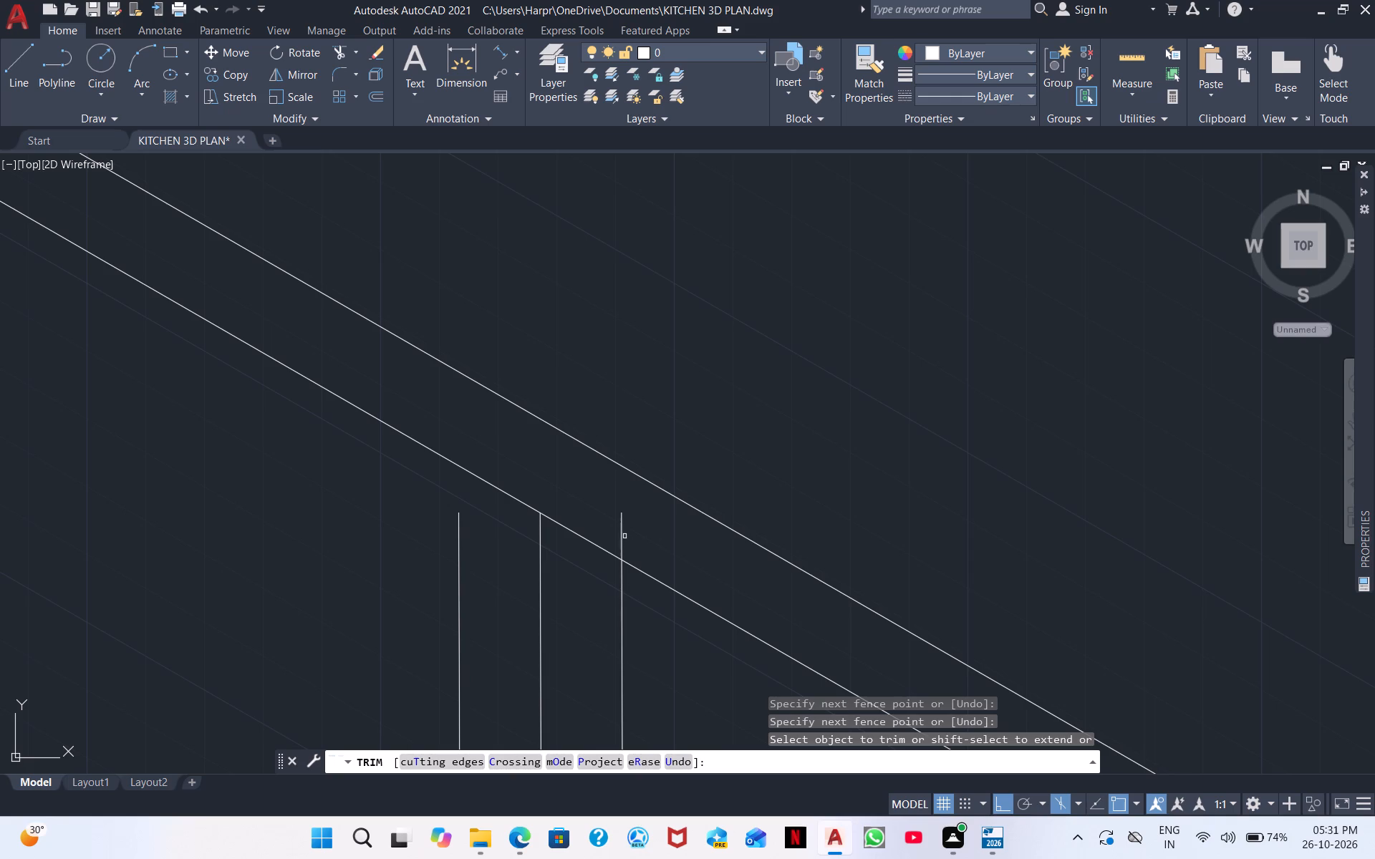
{"action": "left_click", "coordinate": [624, 536]}
{"action": "left_click_drag", "start_coordinate": [462, 599], "coordinate": [455, 600], "text": "shift"}
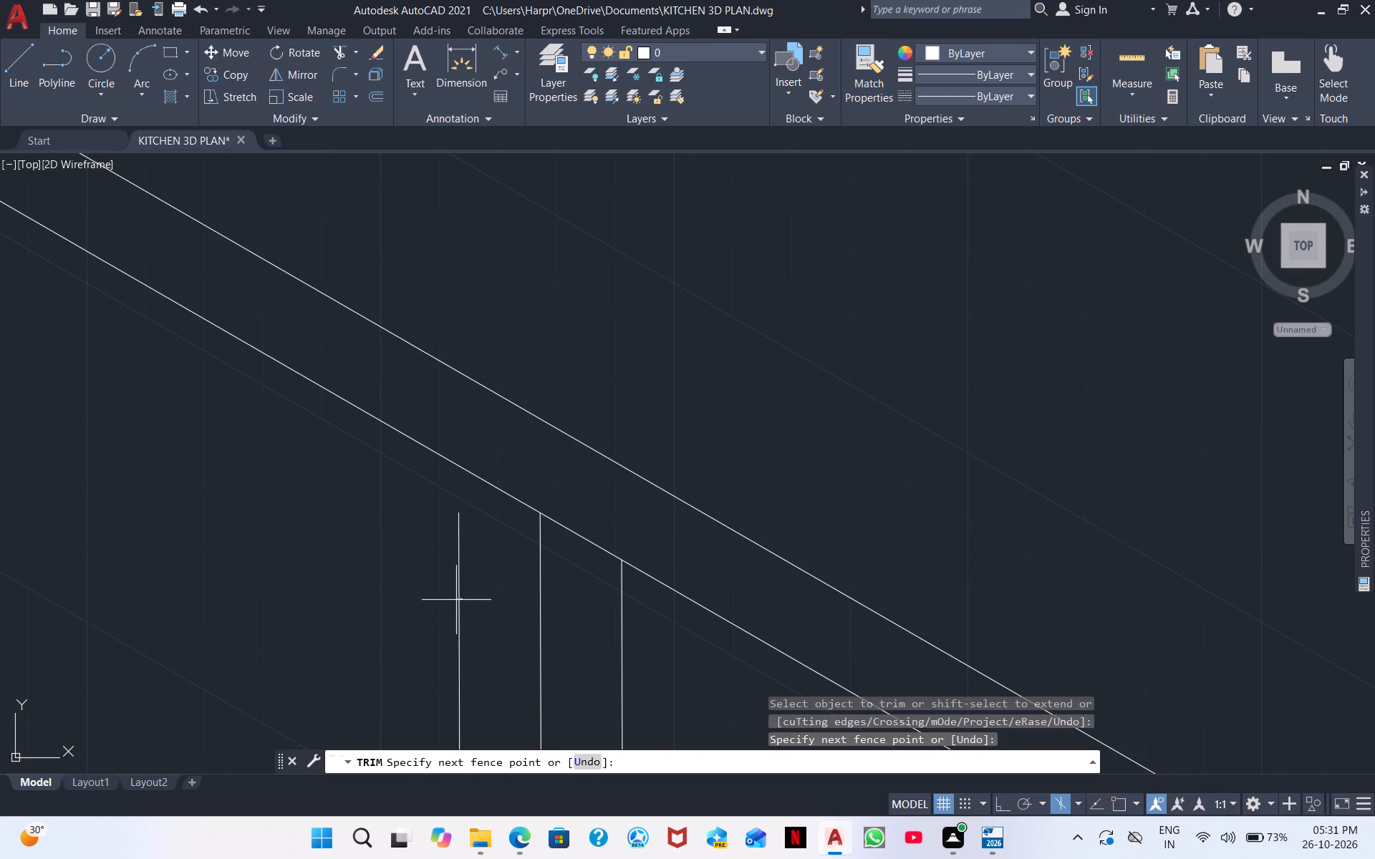
{"action": "left_click_drag", "start_coordinate": [455, 600], "coordinate": [417, 586], "text": "shift"}
Trim the overshooting top of the offset line beside the microwave's outer divider at the cabinets' inner top line.
{"action": "scroll", "coordinate": [319, 553], "scroll_direction": "down", "scroll_amount": 1}
{"action": "middle_click_drag", "start_coordinate": [281, 535], "coordinate": [730, 496]}
{"action": "scroll", "coordinate": [678, 536], "scroll_direction": "down", "scroll_amount": 2}
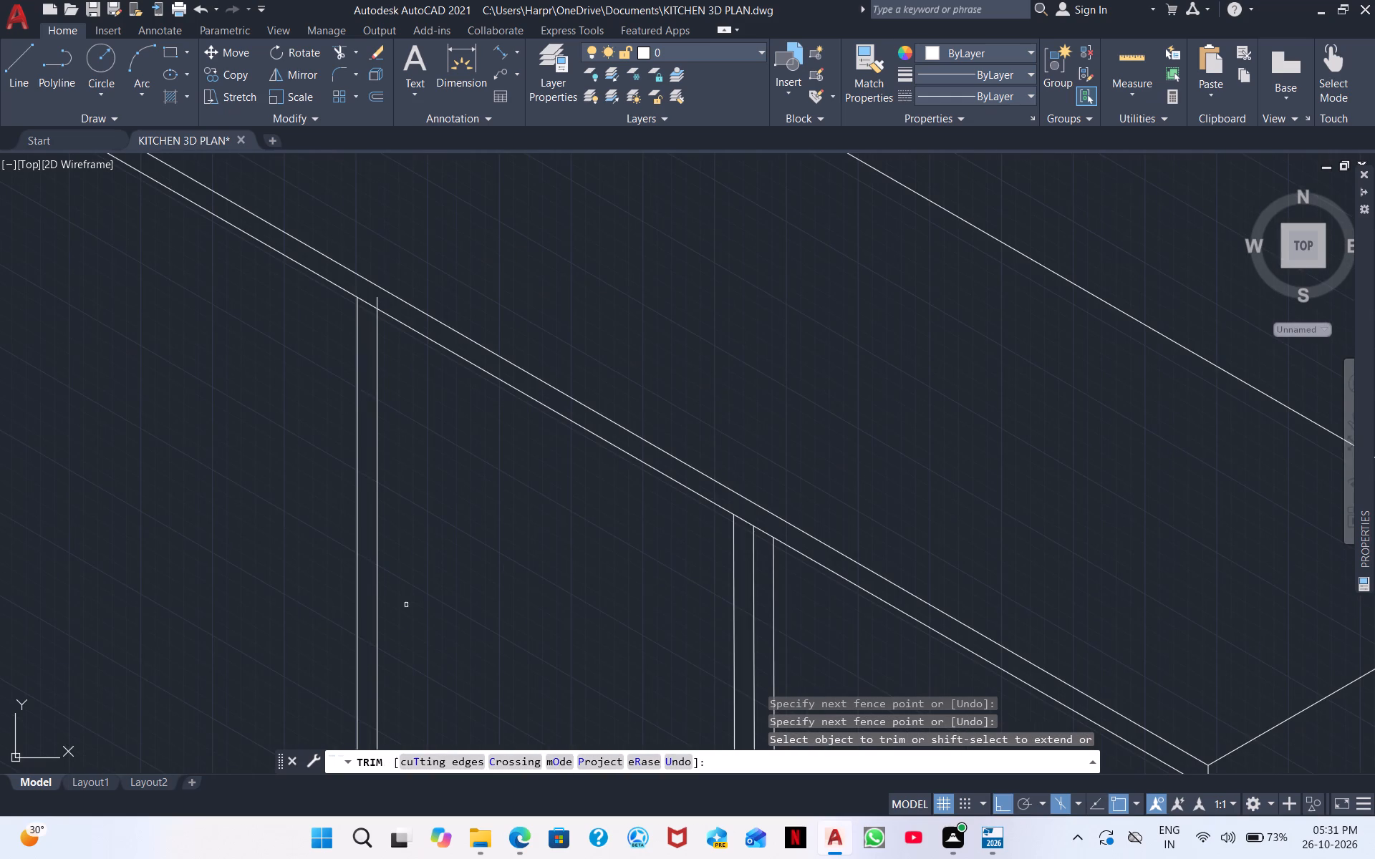
{"action": "middle_click_drag", "start_coordinate": [511, 525], "coordinate": [831, 520]}
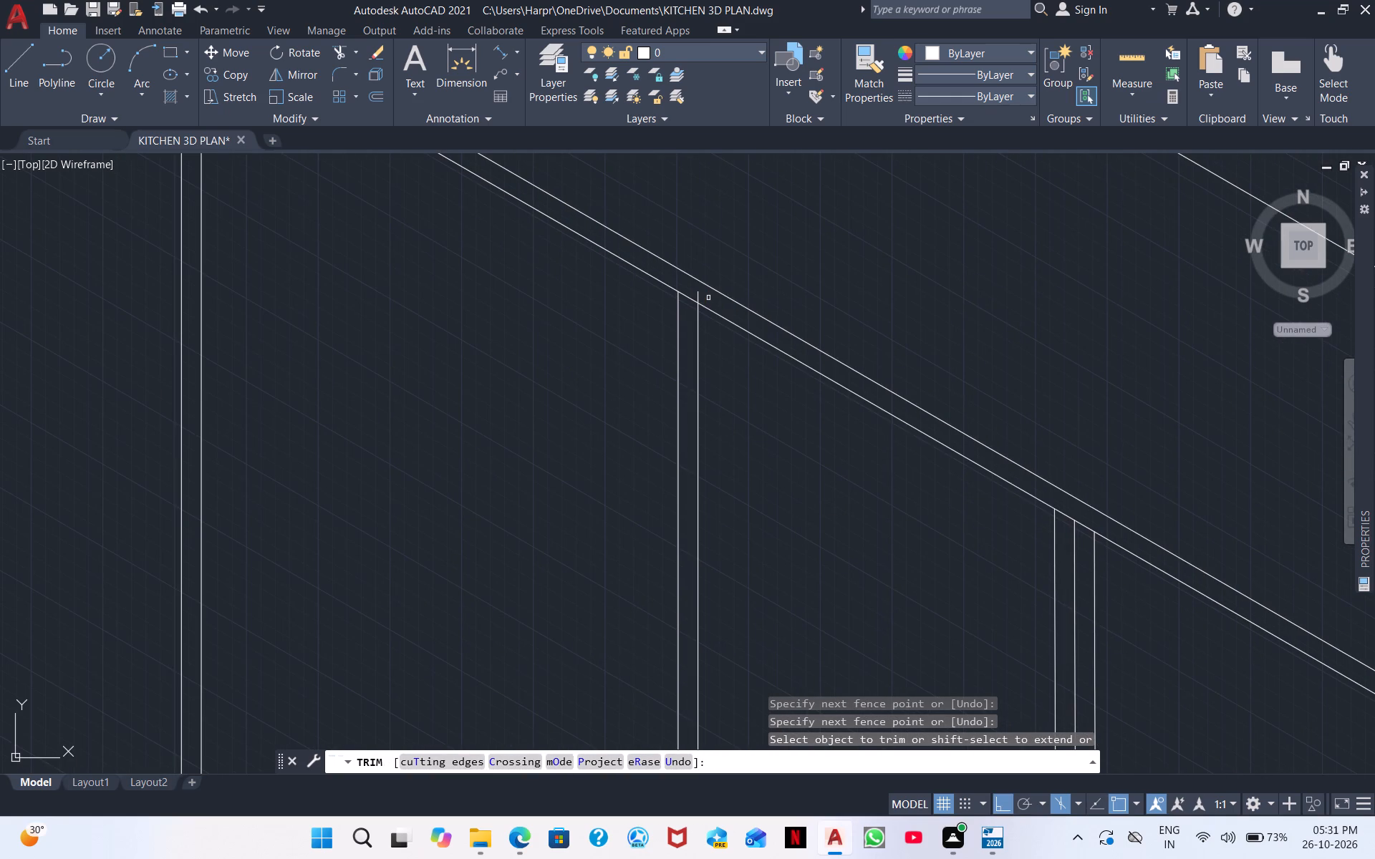
{"action": "left_click", "coordinate": [696, 295]}
Extend the frame lines beside the microwave's two dividers so their ends meet the wall cabinets' edge lines.
{"action": "scroll", "coordinate": [813, 535], "scroll_direction": "down", "scroll_amount": 3}
{"action": "middle_click_drag", "start_coordinate": [823, 636], "coordinate": [797, 482]}
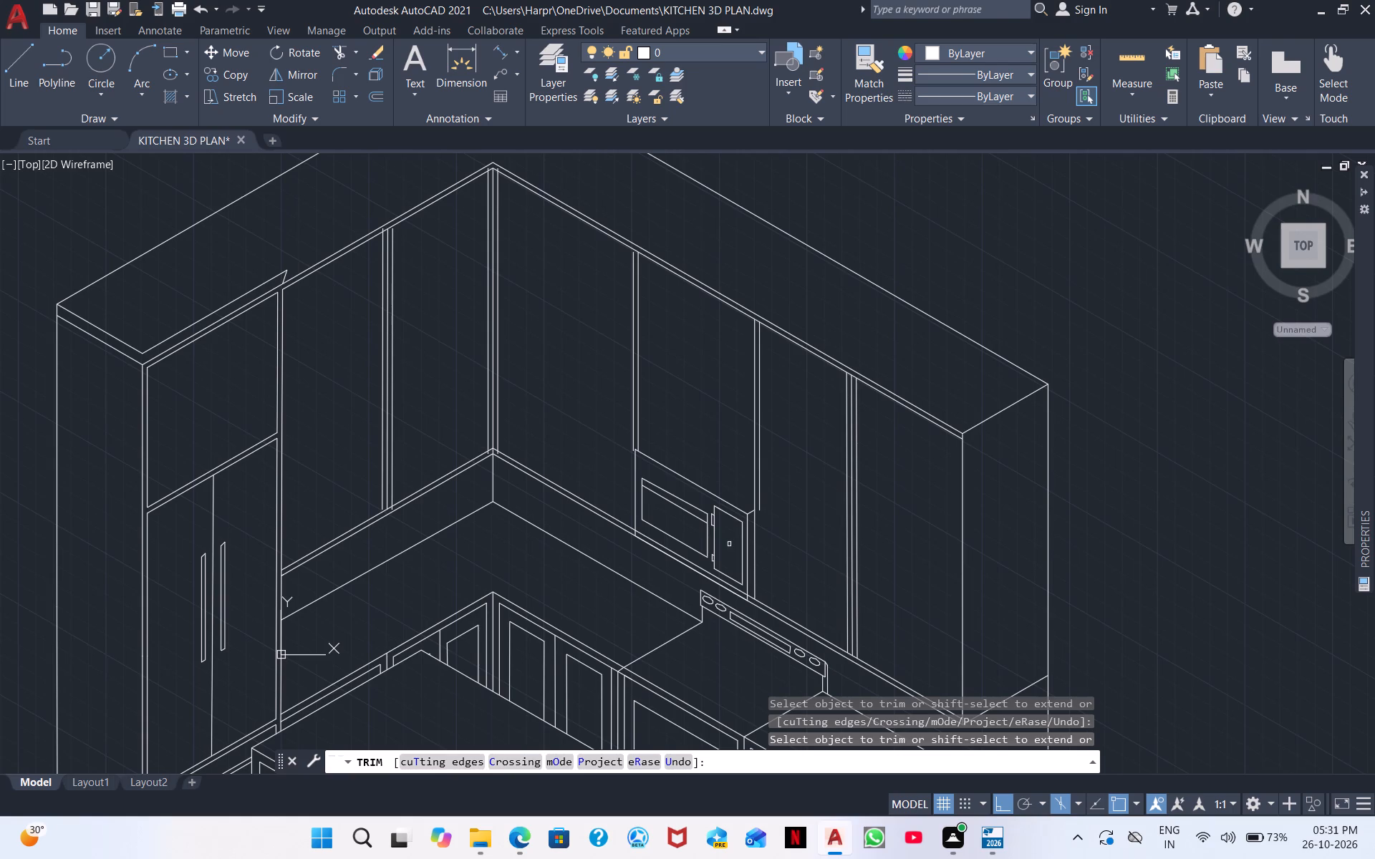
{"action": "left_click", "coordinate": [762, 500], "text": "shift"}
{"action": "middle_click_drag", "start_coordinate": [783, 536], "coordinate": [898, 538]}
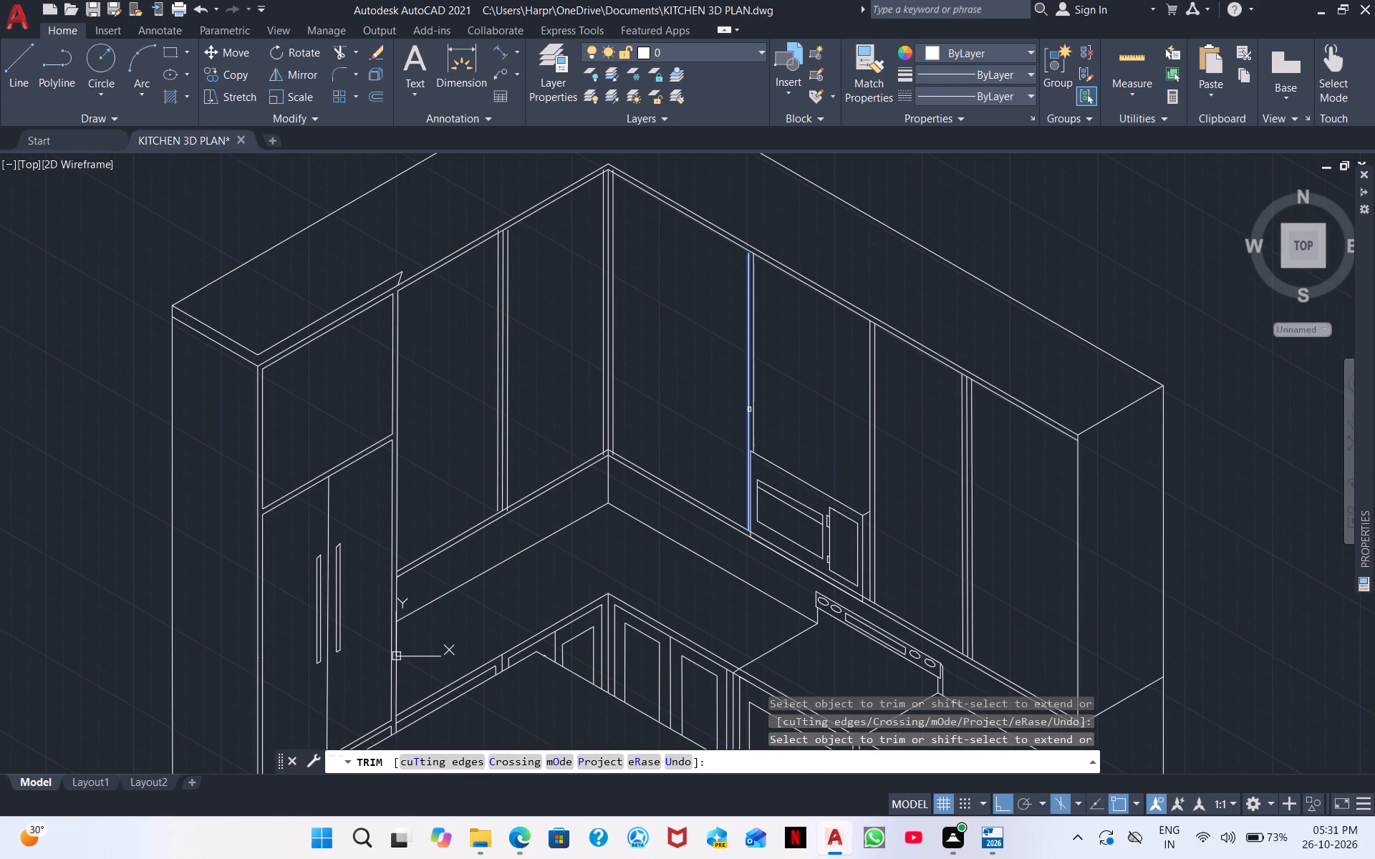
{"action": "left_click", "coordinate": [749, 409], "text": "shift"}
{"action": "middle_click_drag", "start_coordinate": [783, 392], "coordinate": [782, 396]}
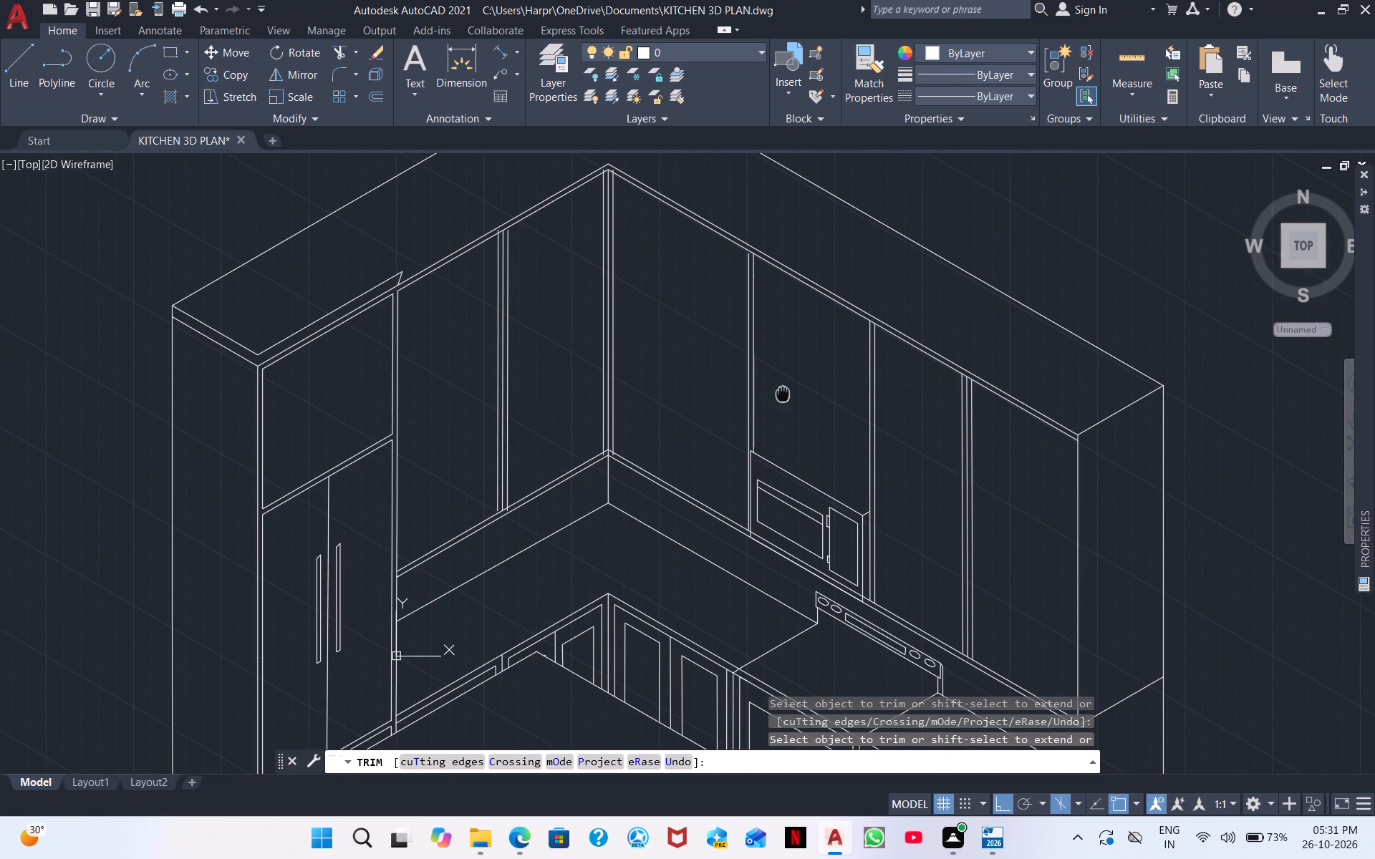
{"action": "middle_click_drag", "start_coordinate": [782, 396], "coordinate": [834, 641]}
{"action": "scroll", "coordinate": [804, 527], "scroll_direction": "up", "scroll_amount": 5}
{"action": "left_click_drag", "start_coordinate": [759, 433], "coordinate": [686, 428], "text": "shift"}
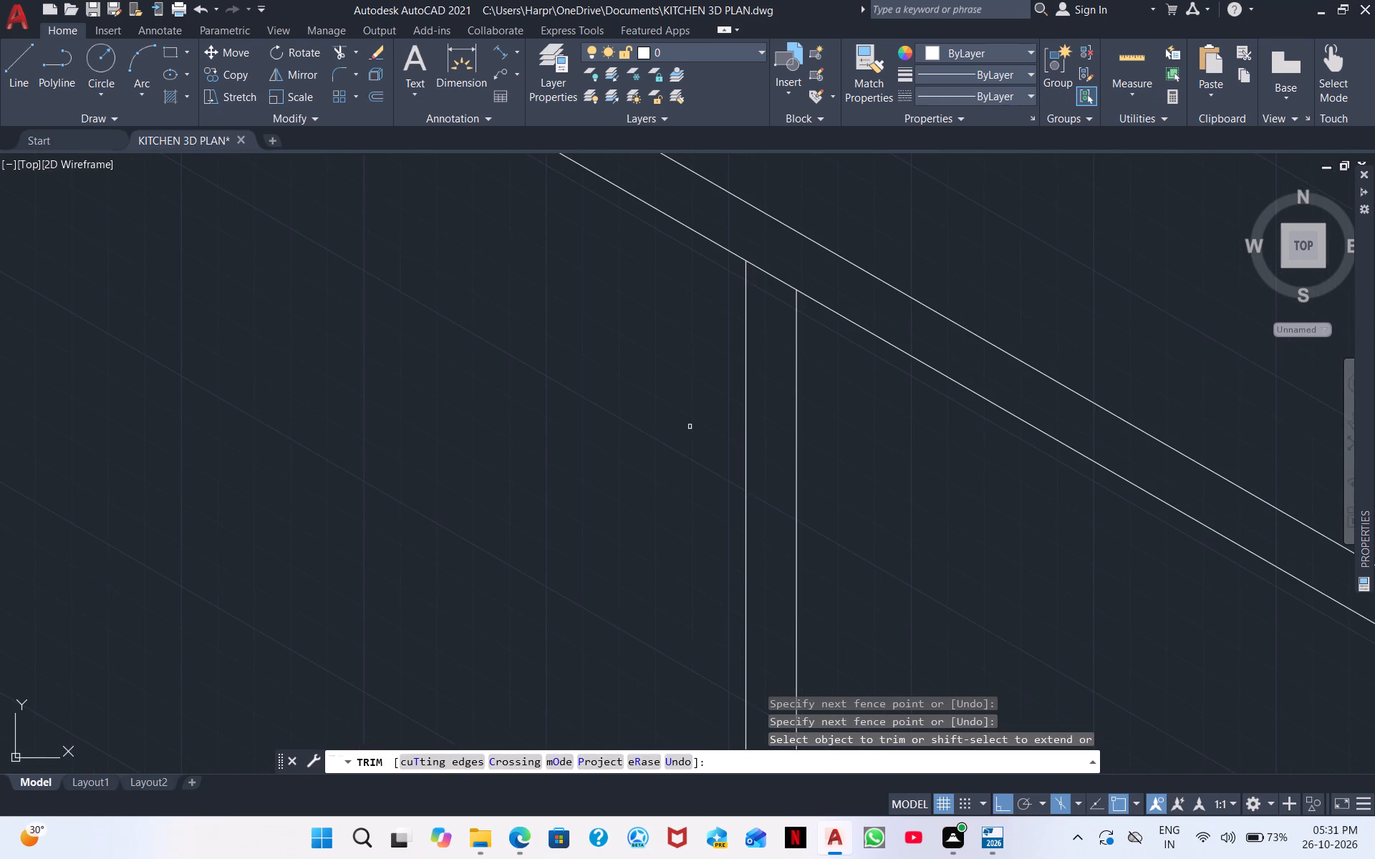
Trim the overshooting tops of the two offset lines at the wall cabinets' inside corner to the inner top line.
{"action": "scroll", "coordinate": [503, 470], "scroll_direction": "down", "scroll_amount": 3}
{"action": "middle_click_drag", "start_coordinate": [307, 484], "coordinate": [829, 525]}
{"action": "scroll", "coordinate": [612, 468], "scroll_direction": "down", "scroll_amount": 1}
{"action": "middle_click_drag", "start_coordinate": [612, 479], "coordinate": [693, 690]}
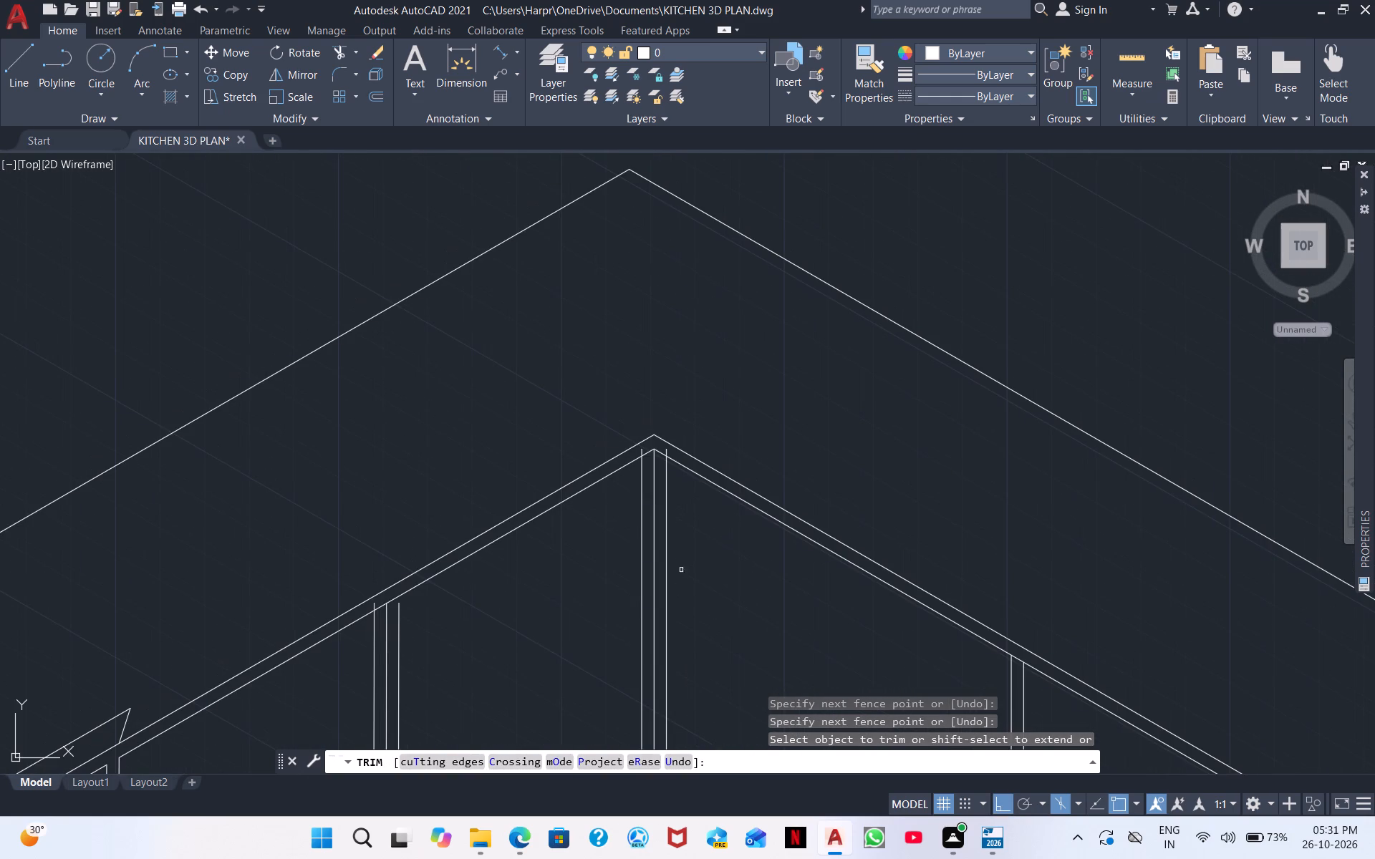
{"action": "scroll", "coordinate": [673, 475], "scroll_direction": "up", "scroll_amount": 6}
{"action": "middle_click_drag", "start_coordinate": [671, 480], "coordinate": [771, 858]}
{"action": "left_click_drag", "start_coordinate": [567, 552], "coordinate": [602, 589]}
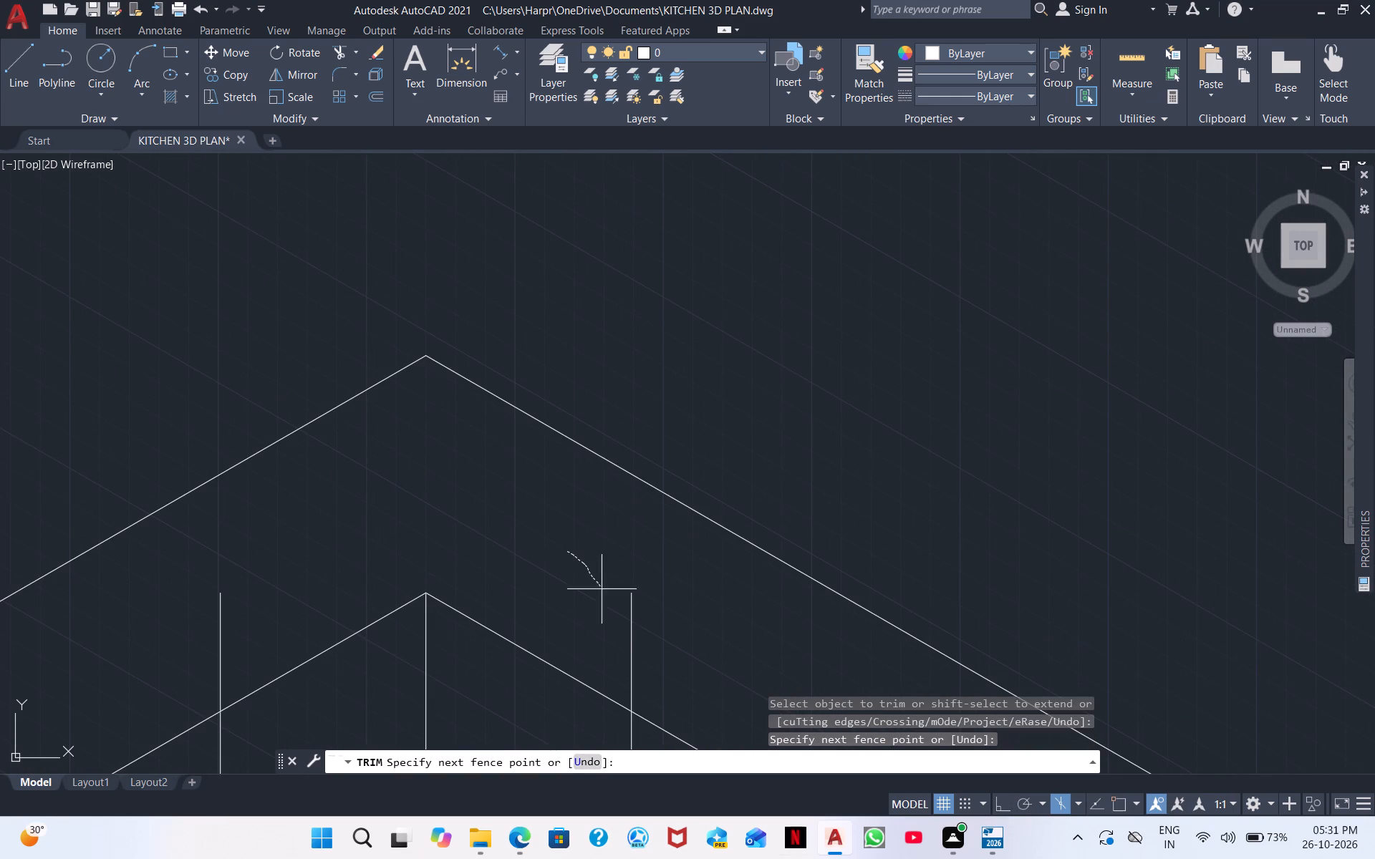
{"action": "left_click_drag", "start_coordinate": [602, 589], "coordinate": [724, 697]}
{"action": "left_click_drag", "start_coordinate": [362, 541], "coordinate": [136, 658]}
Trim the lower ends of the inside corner's two offset lines at the upper line of the cabinets' bottom rail.
{"action": "scroll", "coordinate": [217, 613], "scroll_direction": "down", "scroll_amount": 3}
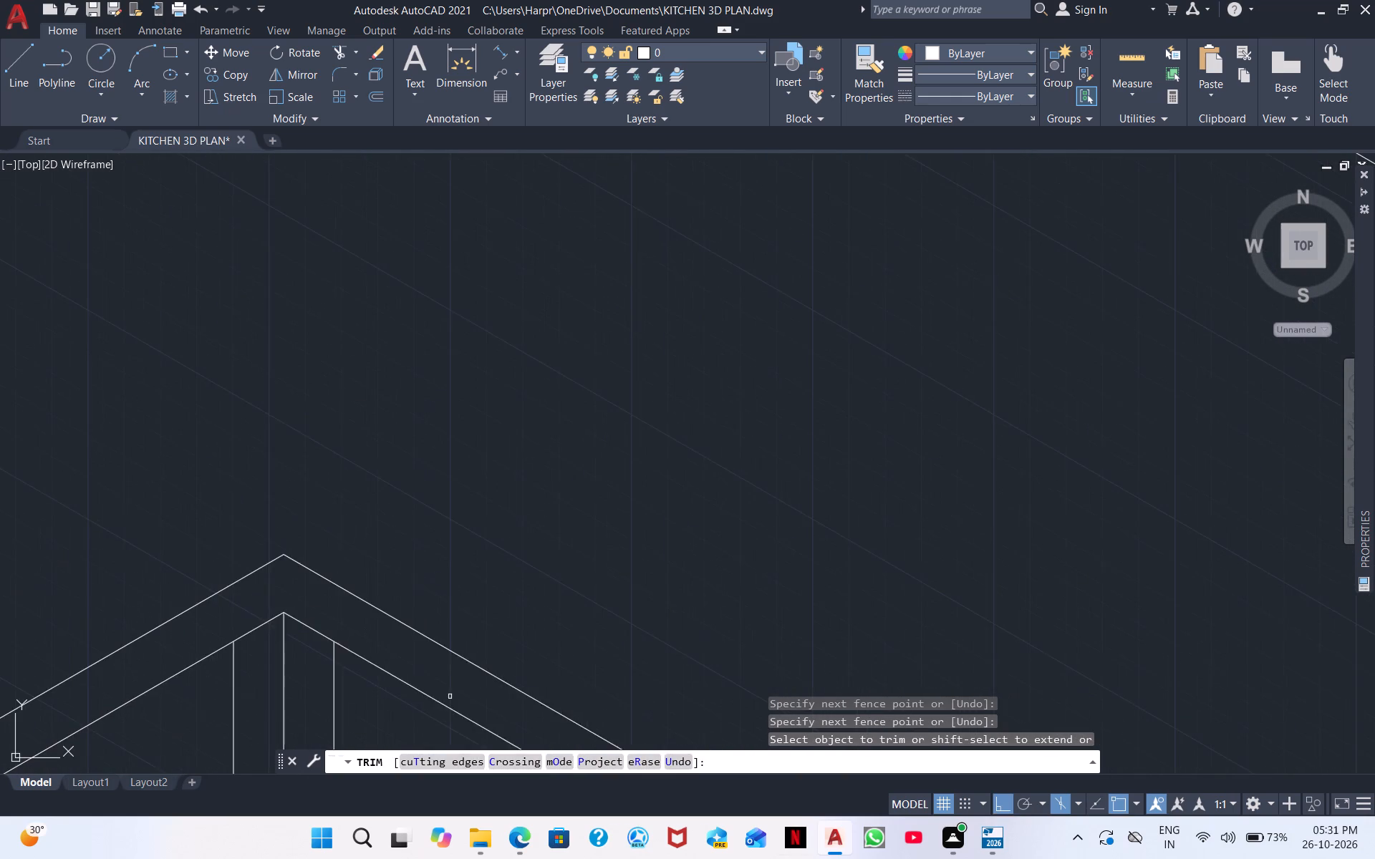
{"action": "middle_click_drag", "start_coordinate": [439, 702], "coordinate": [411, 426]}
{"action": "scroll", "coordinate": [433, 610], "scroll_direction": "down", "scroll_amount": 3}
{"action": "middle_click_drag", "start_coordinate": [458, 691], "coordinate": [468, 404]}
{"action": "middle_click_drag", "start_coordinate": [499, 591], "coordinate": [463, 343]}
{"action": "middle_click_drag", "start_coordinate": [407, 548], "coordinate": [372, 370]}
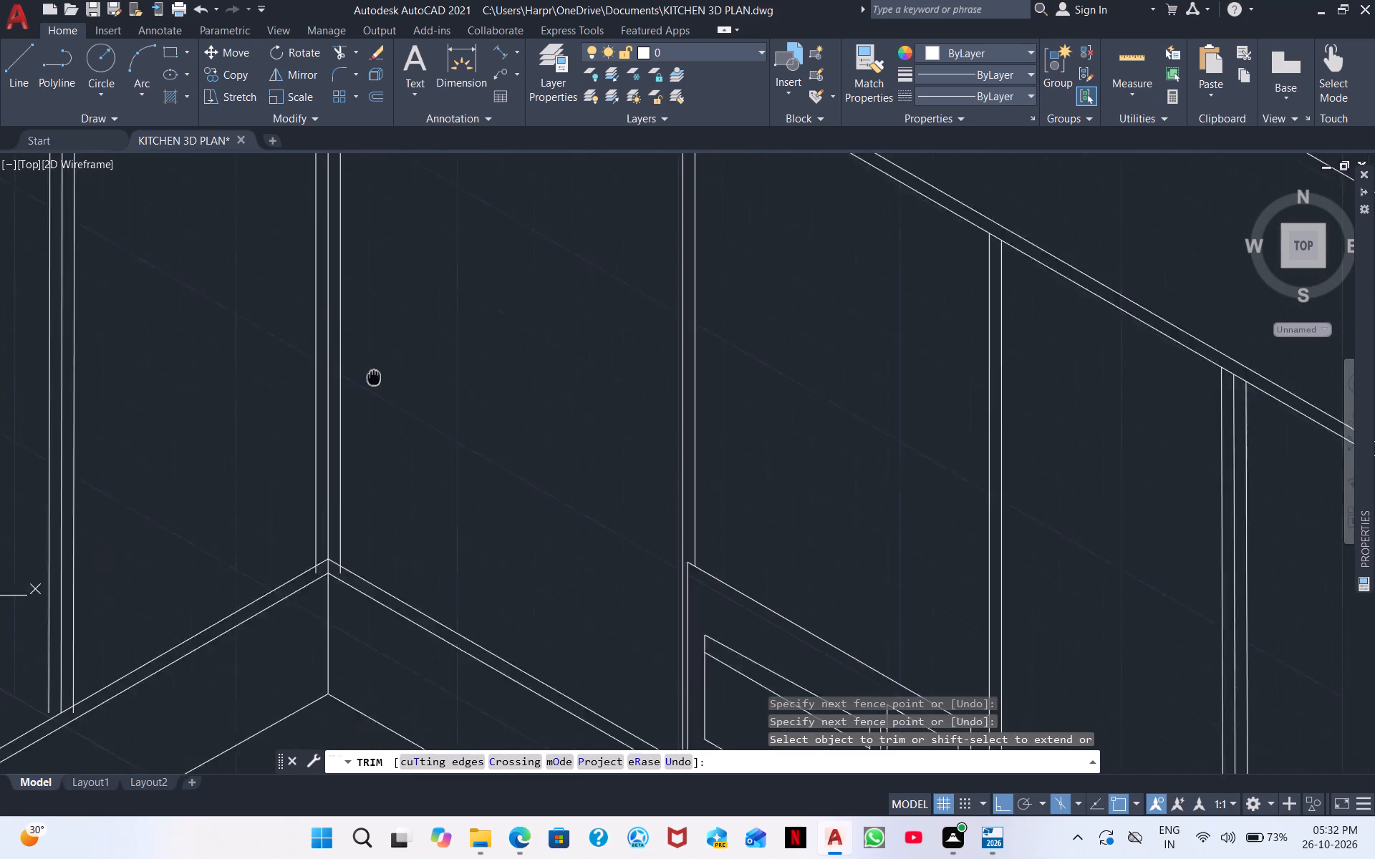
{"action": "middle_click_drag", "start_coordinate": [372, 370], "coordinate": [361, 318]}
{"action": "scroll", "coordinate": [359, 514], "scroll_direction": "up", "scroll_amount": 6}
{"action": "middle_click_drag", "start_coordinate": [303, 475], "coordinate": [980, 476]}
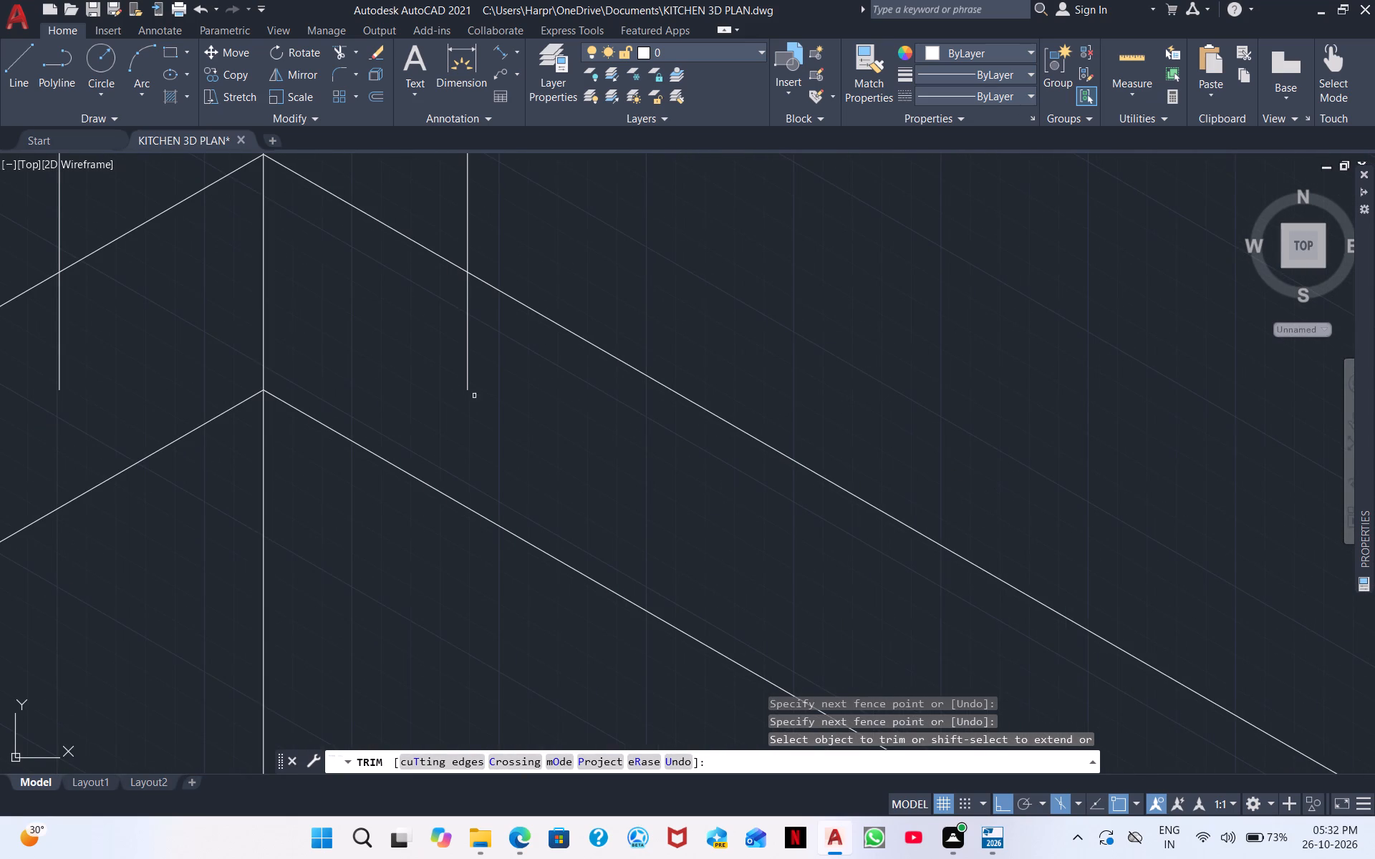
{"action": "left_click_drag", "start_coordinate": [390, 300], "coordinate": [556, 394]}
{"action": "middle_click_drag", "start_coordinate": [485, 442], "coordinate": [862, 460]}
{"action": "left_click_drag", "start_coordinate": [518, 344], "coordinate": [317, 429]}
Extend and trim the lower ends of the offset lines at the divider between the tall unit and the corner to the bottom rail.
{"action": "scroll", "coordinate": [408, 435], "scroll_direction": "down", "scroll_amount": 2}
{"action": "middle_click_drag", "start_coordinate": [387, 450], "coordinate": [1033, 372]}
{"action": "scroll", "coordinate": [908, 412], "scroll_direction": "down", "scroll_amount": 4}
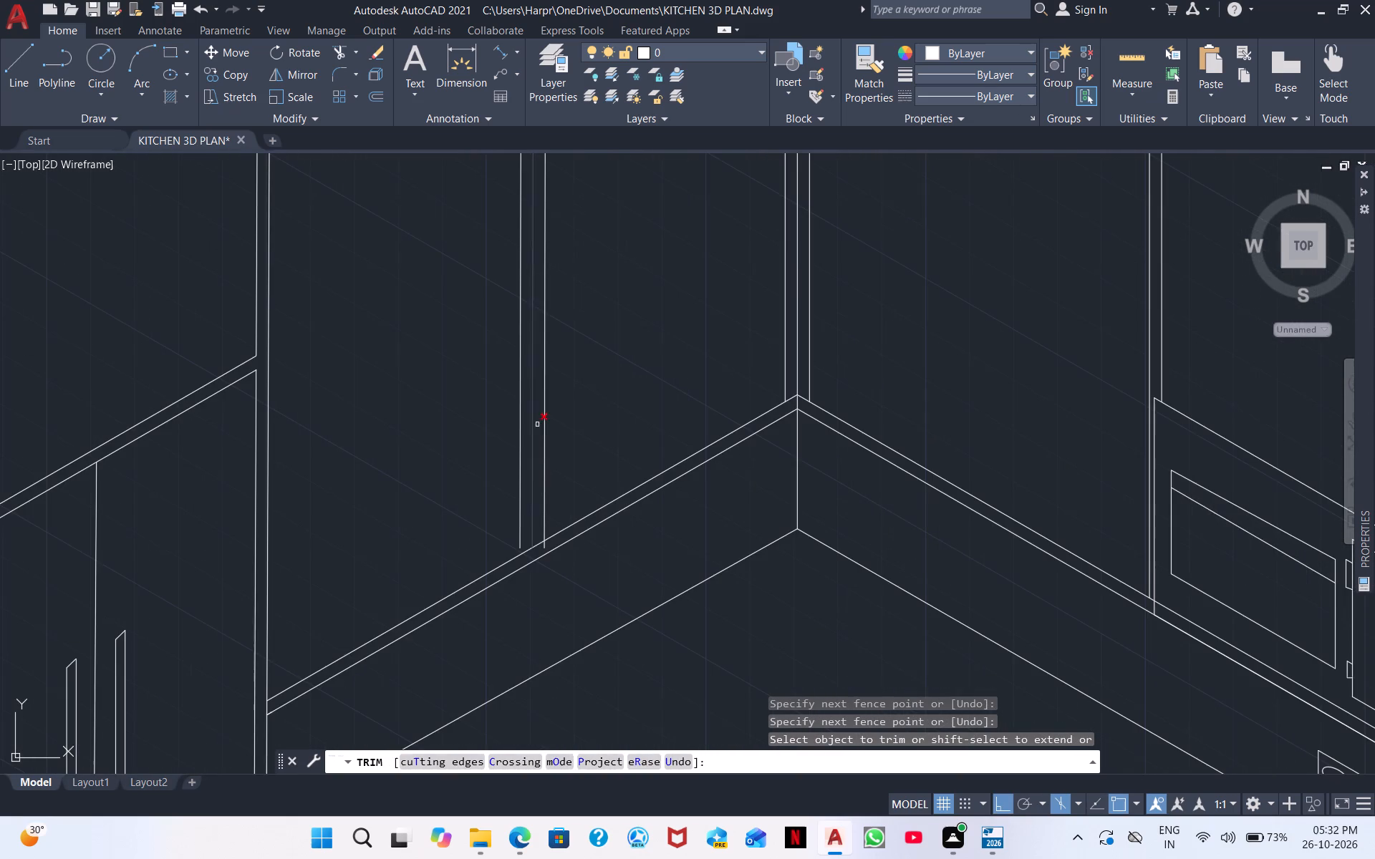
{"action": "scroll", "coordinate": [494, 548], "scroll_direction": "up", "scroll_amount": 4}
{"action": "left_click_drag", "start_coordinate": [652, 490], "coordinate": [619, 518], "text": "shift"}
{"action": "left_click_drag", "start_coordinate": [803, 519], "coordinate": [811, 520]}
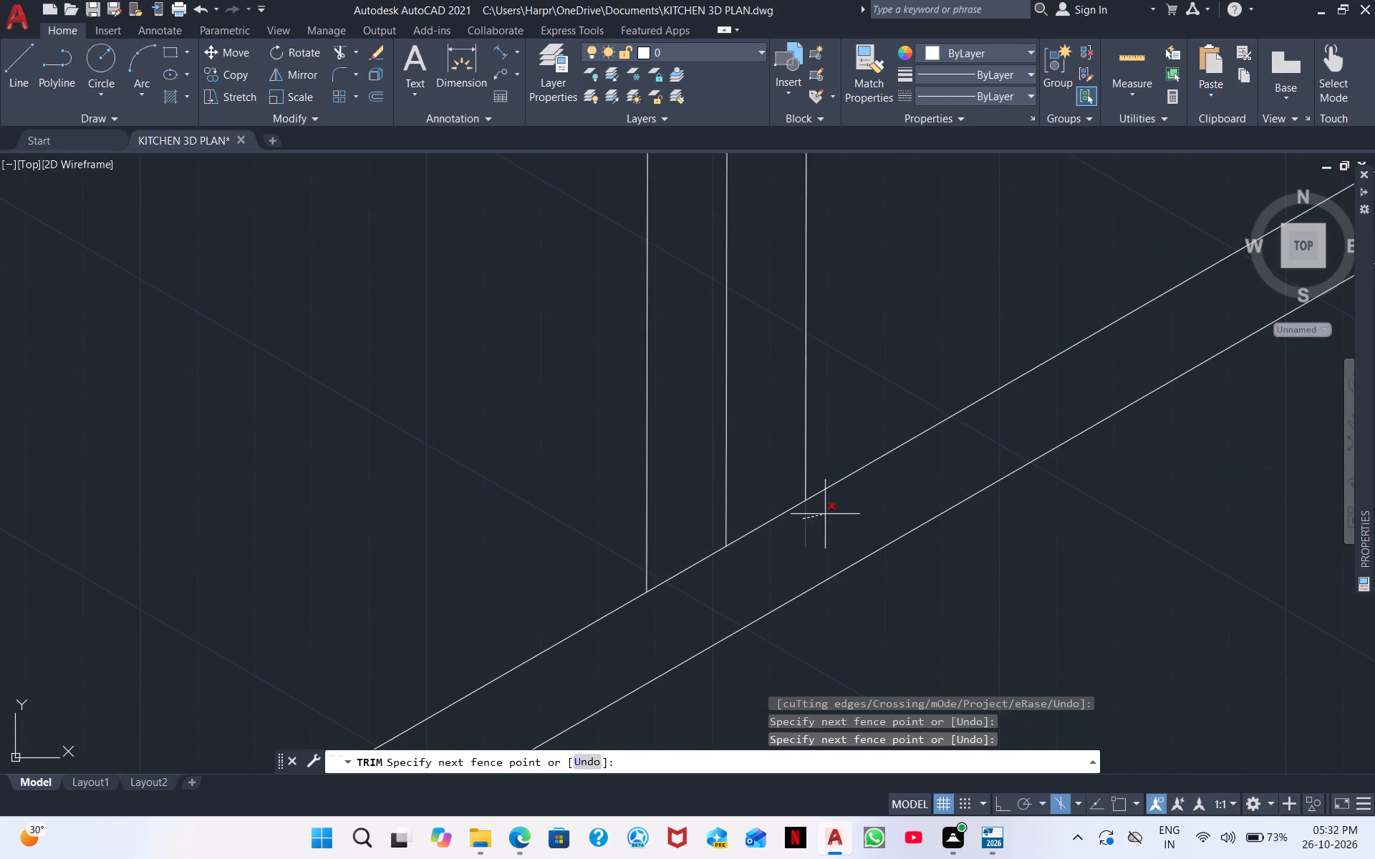
{"action": "left_click", "coordinate": [834, 505]}
Extend and trim the top ends of that same divider's two offset lines to the inner top line, and end trimming.
{"action": "scroll", "coordinate": [737, 452], "scroll_direction": "down", "scroll_amount": 2}
{"action": "middle_click_drag", "start_coordinate": [676, 379], "coordinate": [531, 783]}
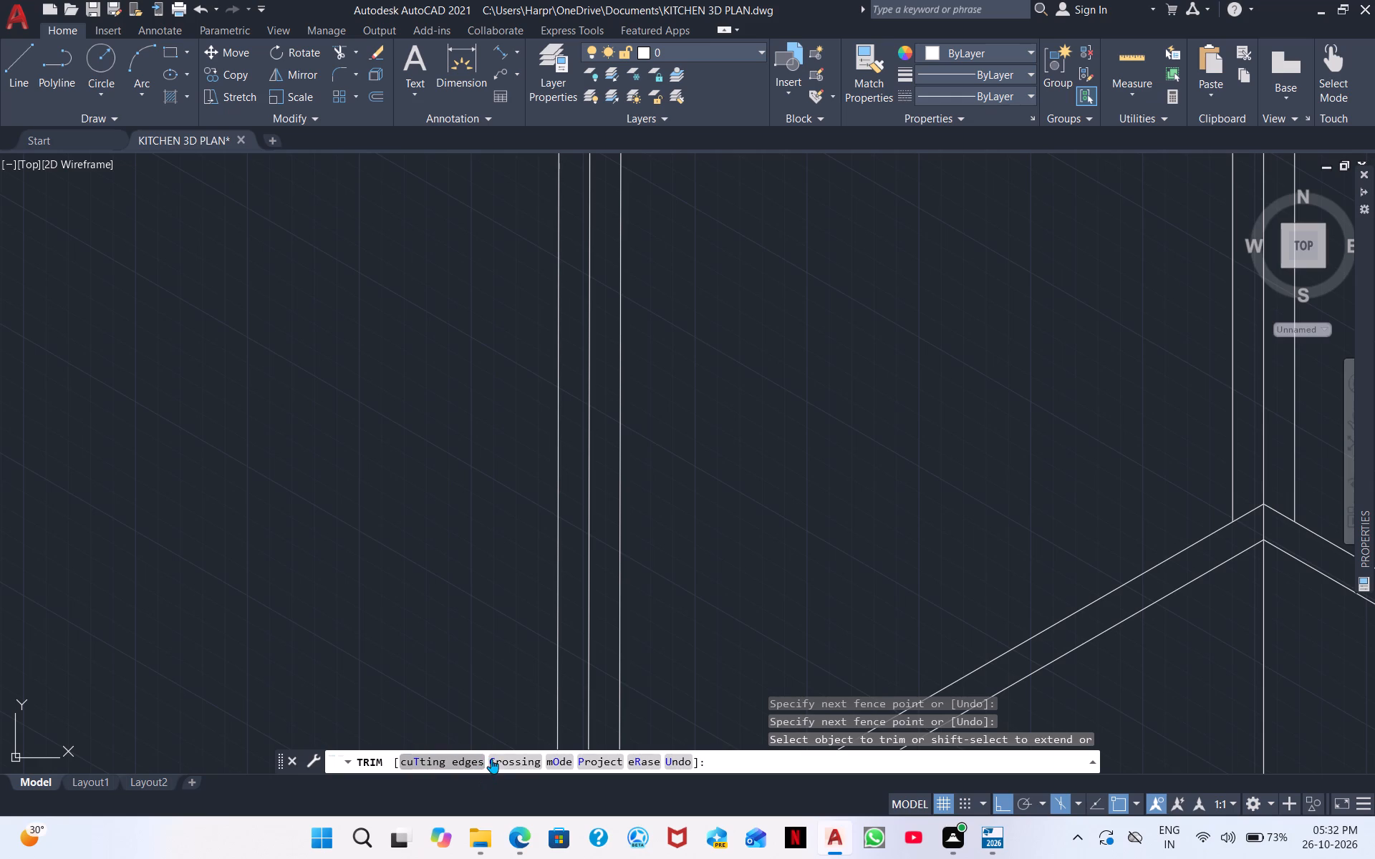
{"action": "scroll", "coordinate": [1241, 287], "scroll_direction": "down", "scroll_amount": 4}
{"action": "scroll", "coordinate": [1020, 480], "scroll_direction": "up", "scroll_amount": 1}
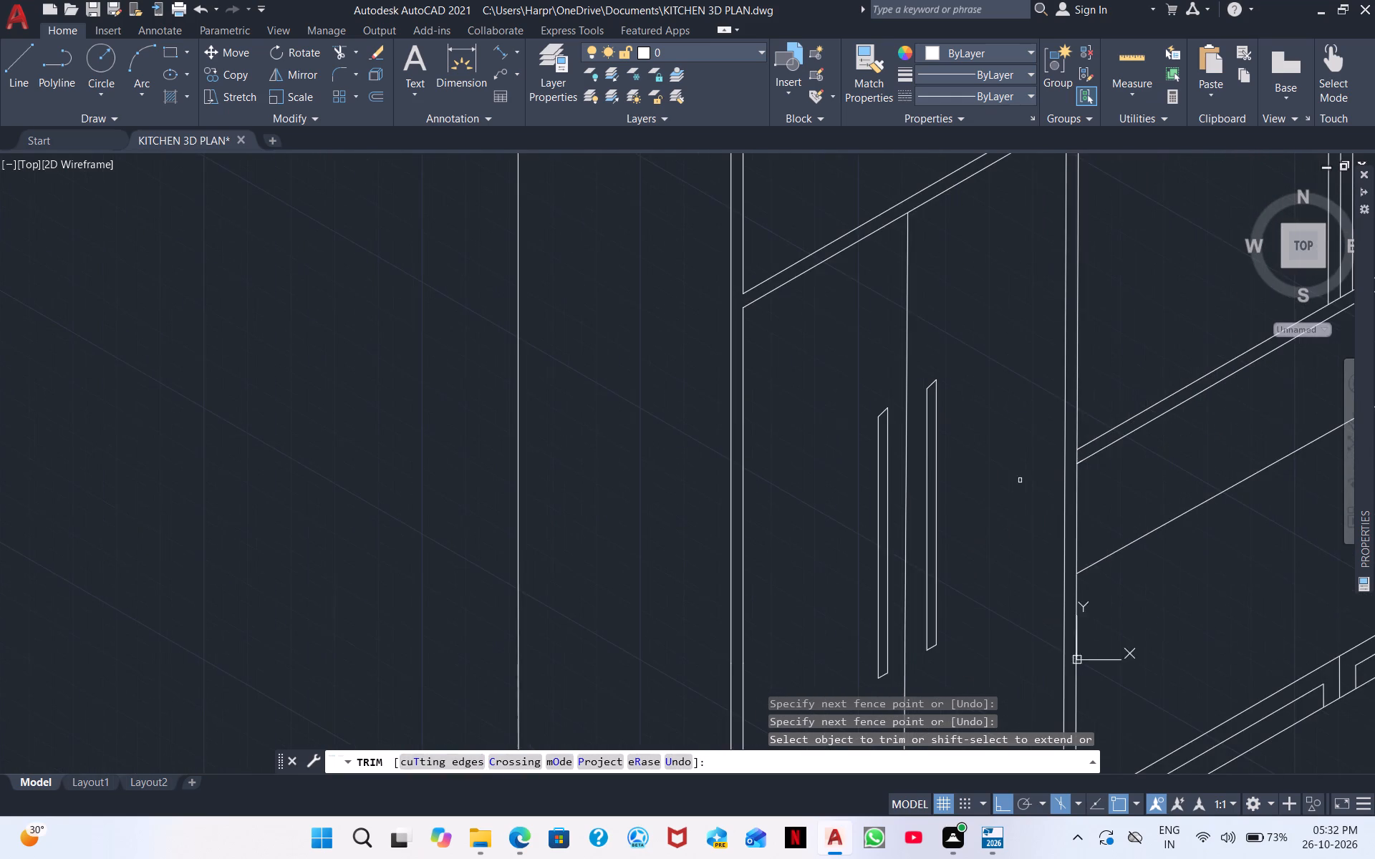
{"action": "scroll", "coordinate": [1020, 480], "scroll_direction": "up", "scroll_amount": 2}
{"action": "middle_click_drag", "start_coordinate": [1121, 519], "coordinate": [813, 712]}
{"action": "scroll", "coordinate": [1069, 531], "scroll_direction": "down", "scroll_amount": 2}
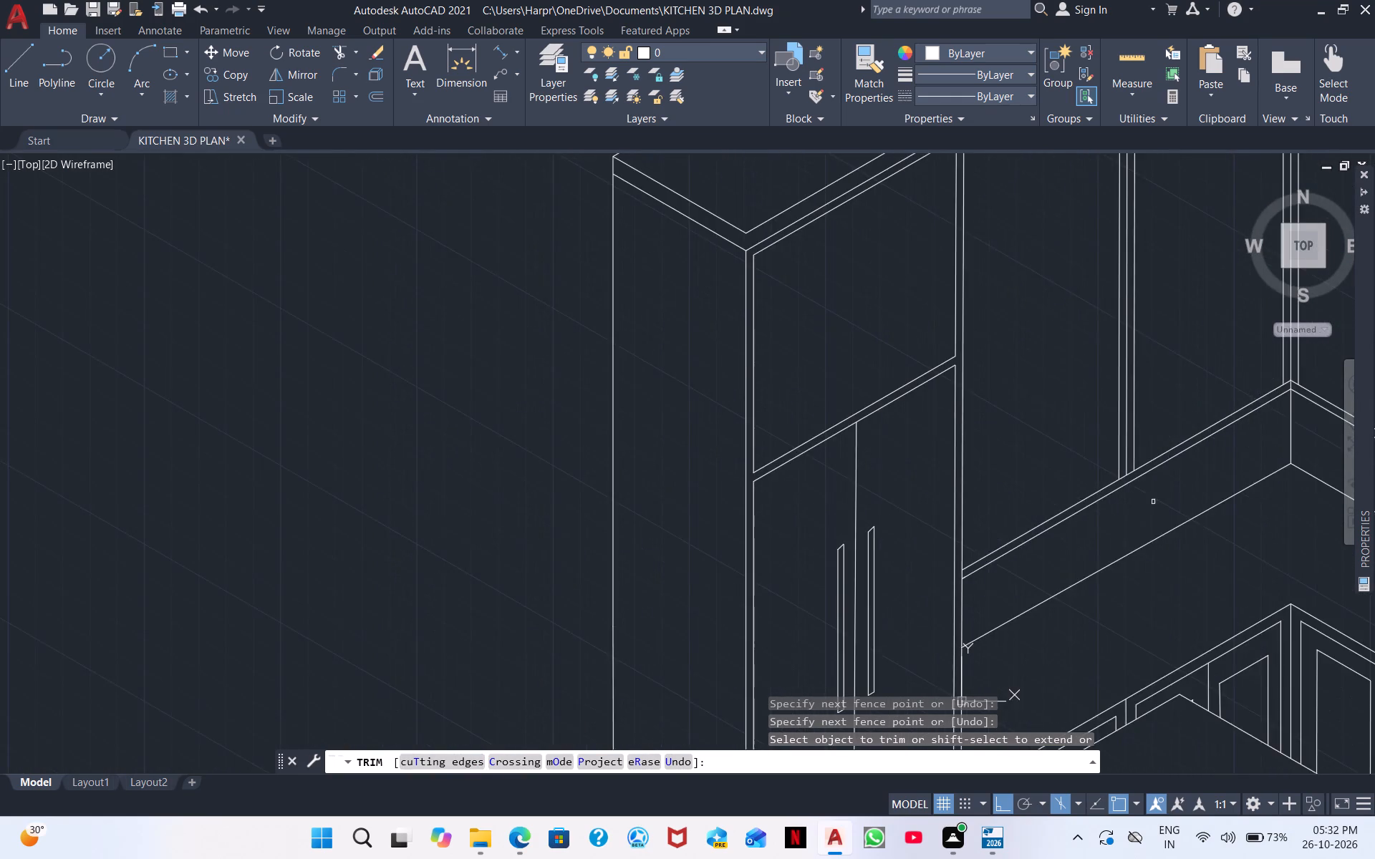
{"action": "middle_click_drag", "start_coordinate": [1169, 519], "coordinate": [634, 749]}
{"action": "scroll", "coordinate": [579, 348], "scroll_direction": "up", "scroll_amount": 5}
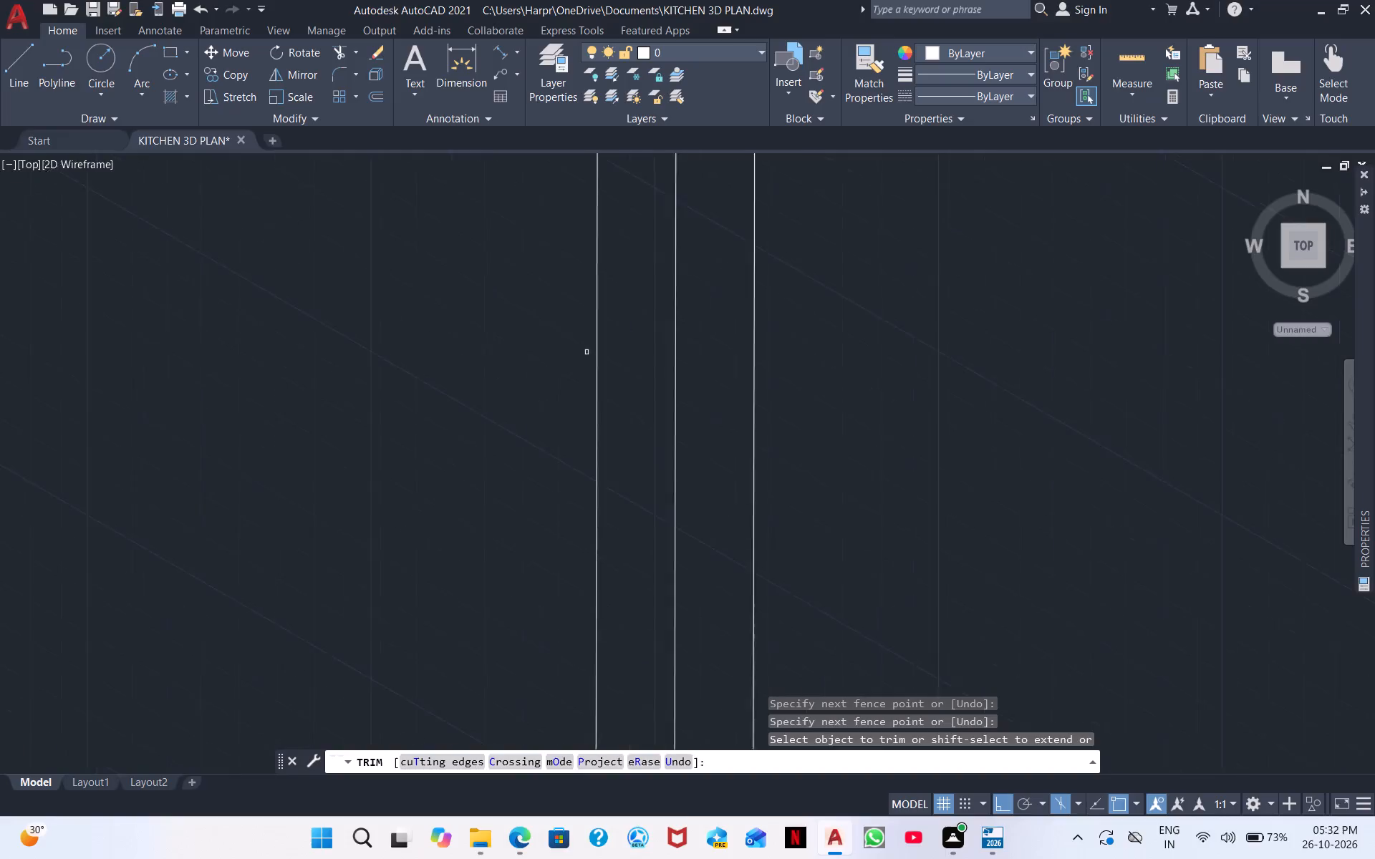
{"action": "middle_click_drag", "start_coordinate": [795, 200], "coordinate": [619, 843]}
{"action": "middle_click_drag", "start_coordinate": [682, 387], "coordinate": [612, 679]}
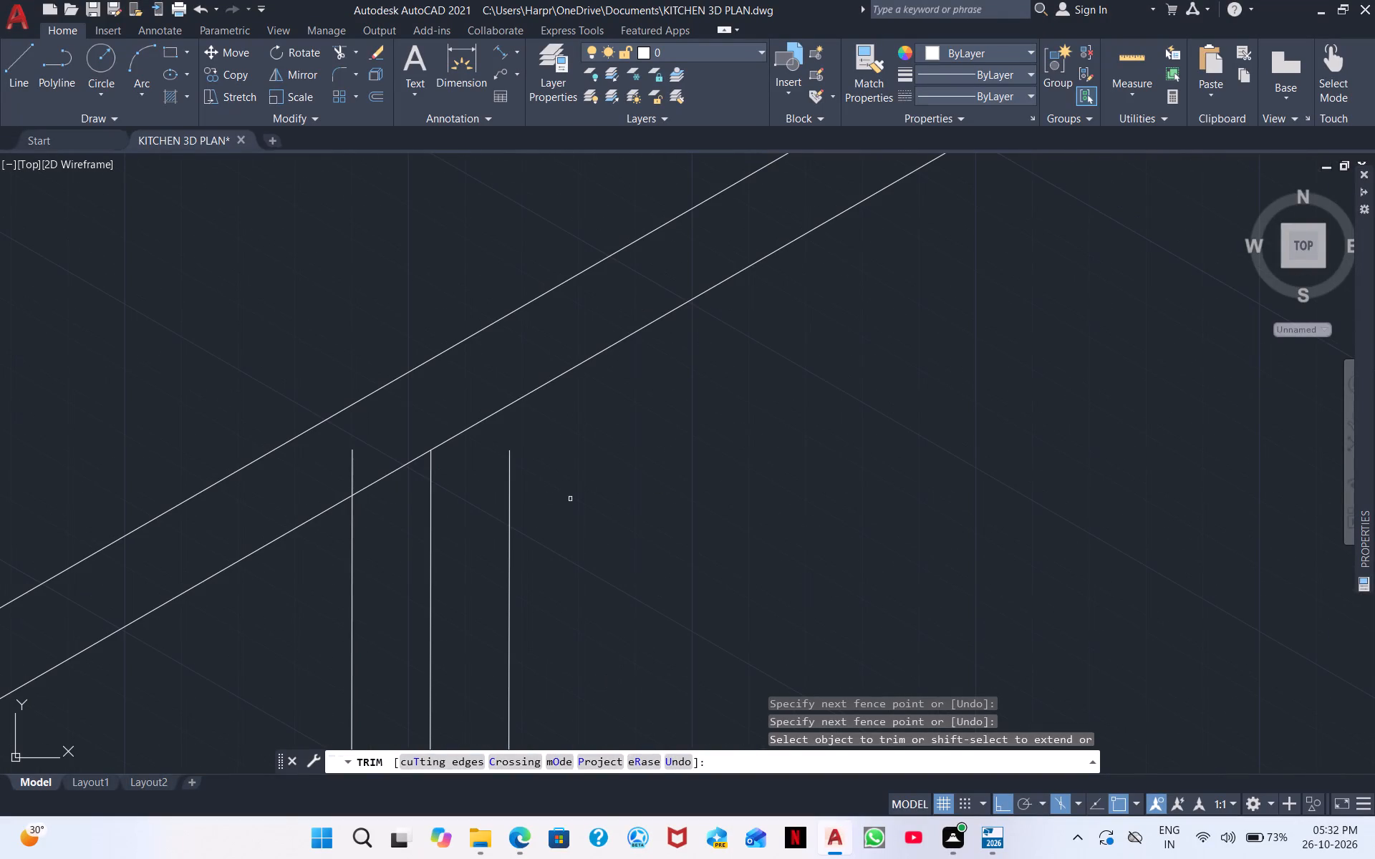
{"action": "left_click", "coordinate": [507, 527], "text": "shift"}
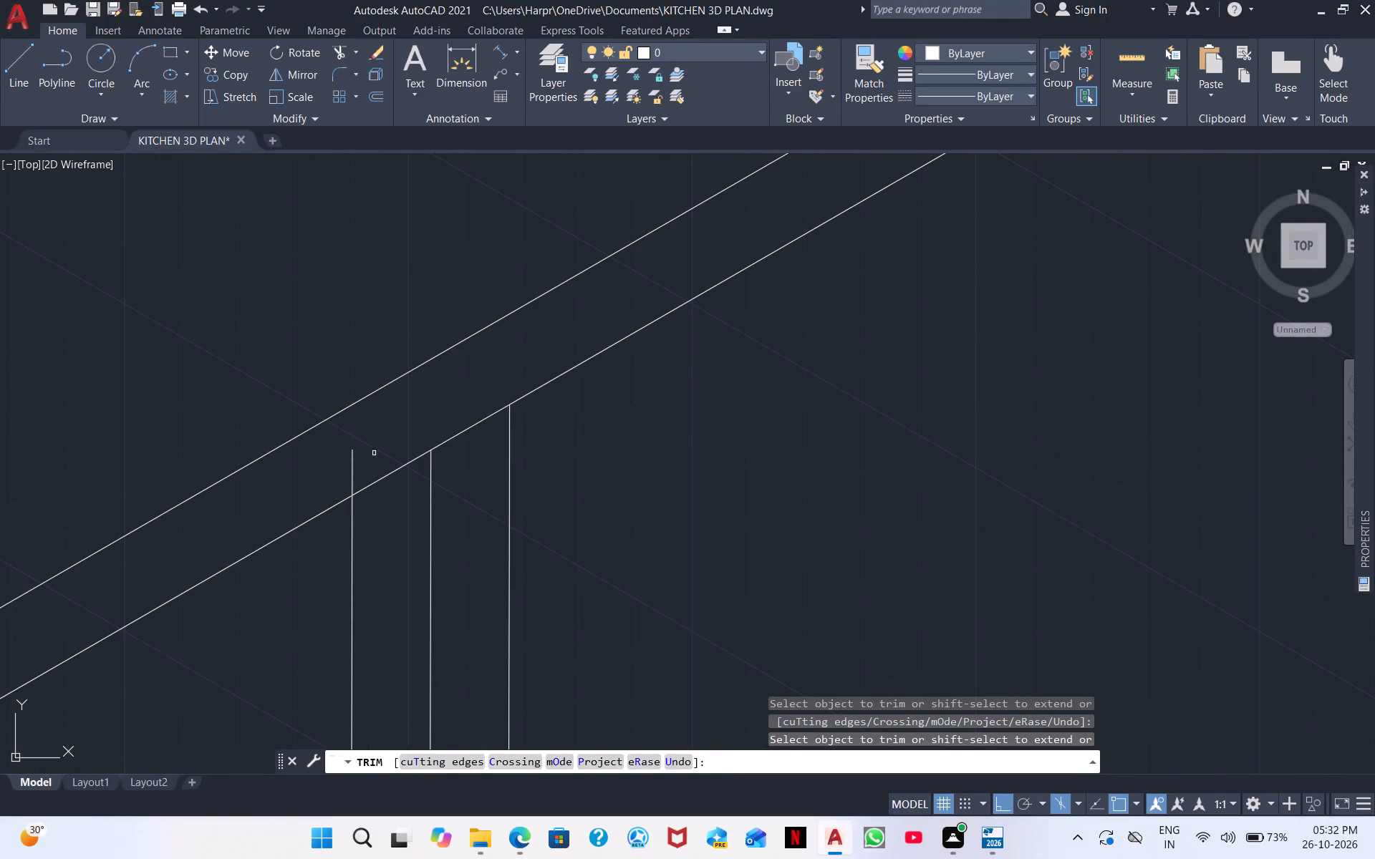
{"action": "left_click_drag", "start_coordinate": [355, 469], "coordinate": [381, 451]}
{"action": "left_click_drag", "start_coordinate": [365, 458], "coordinate": [311, 485]}
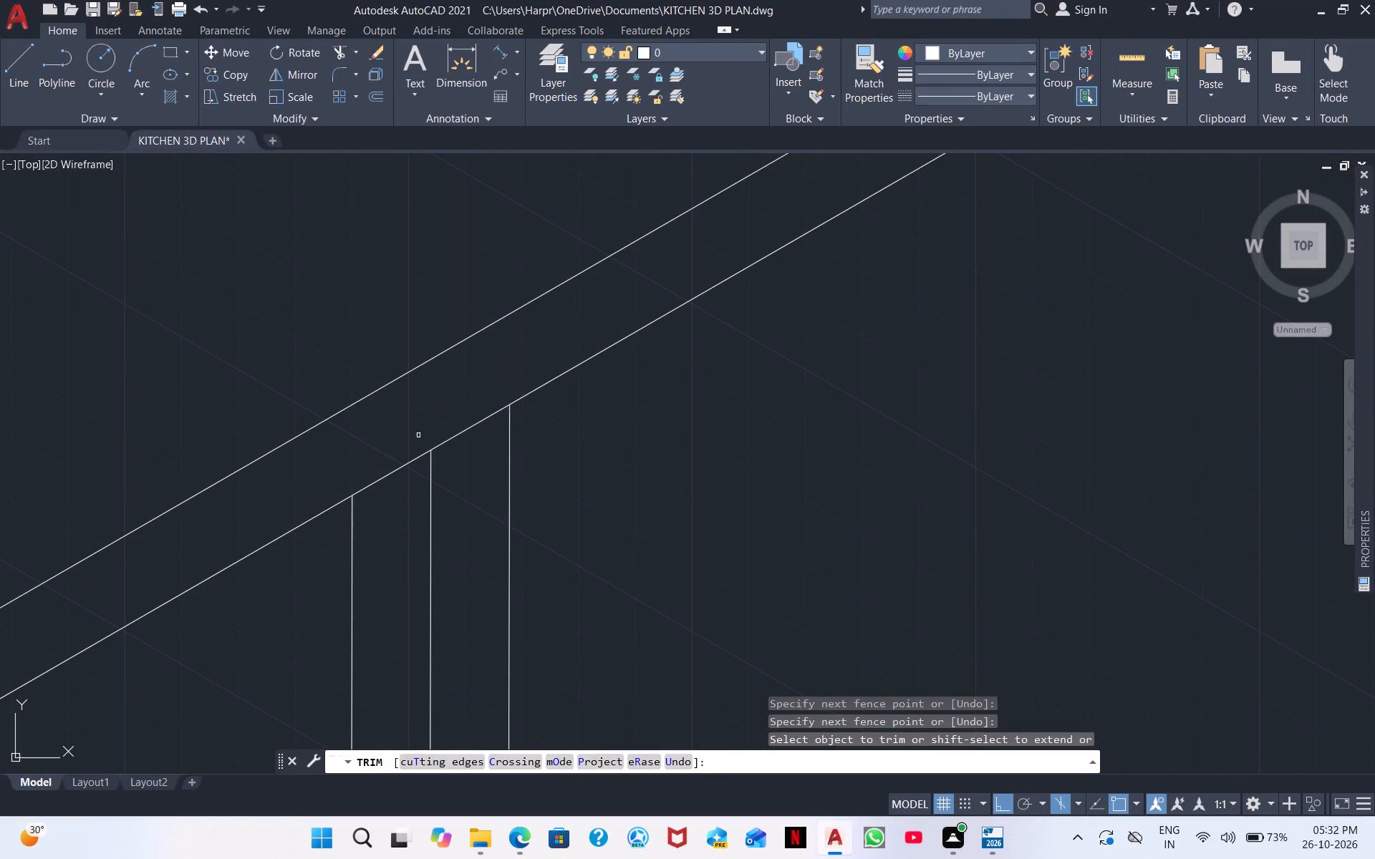
{"action": "scroll", "coordinate": [658, 419], "scroll_direction": "down", "scroll_amount": 2}
{"action": "middle_click_drag", "start_coordinate": [860, 477], "coordinate": [582, 307]}
{"action": "scroll", "coordinate": [581, 306], "scroll_direction": "down", "scroll_amount": 2}
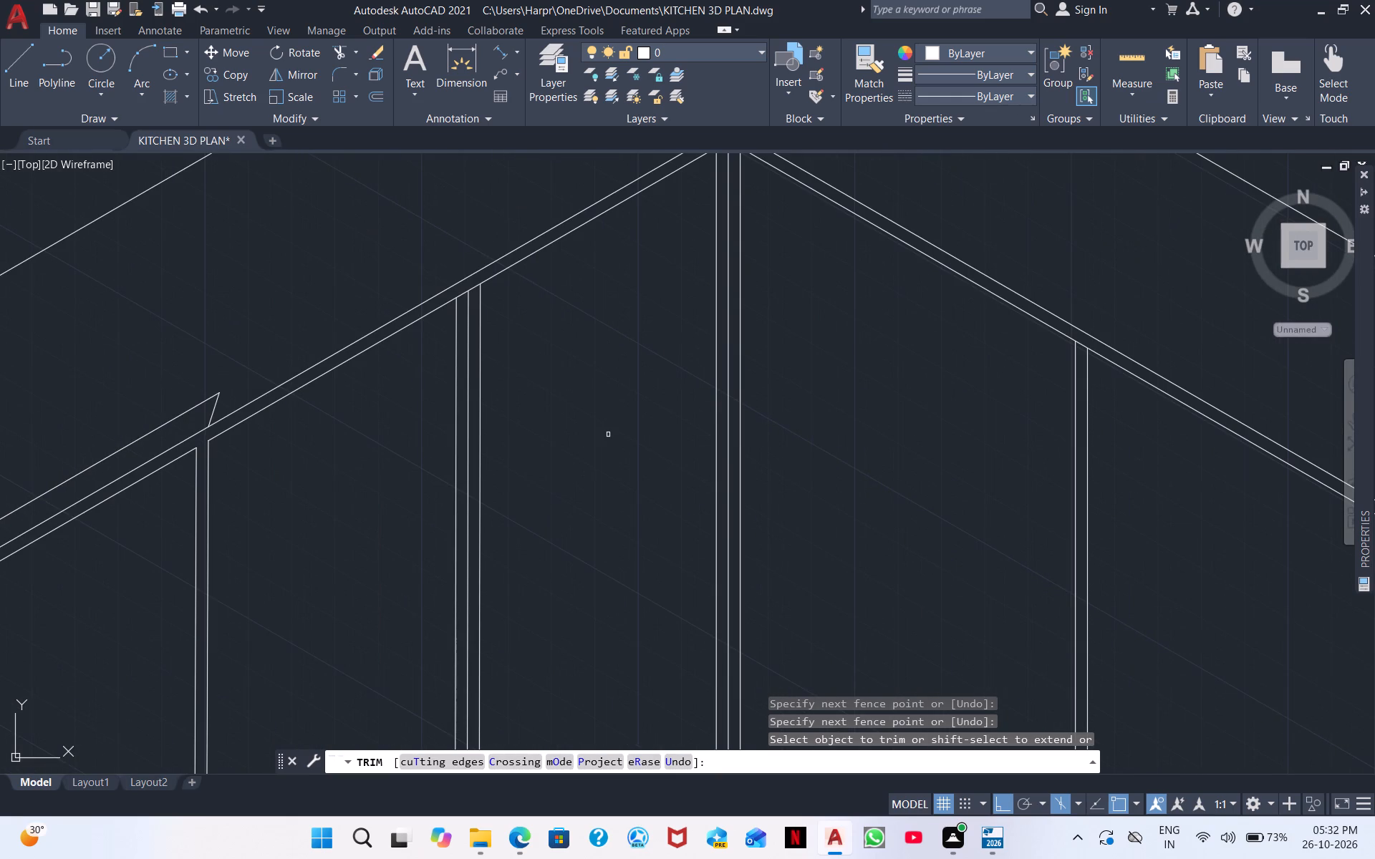
{"action": "right_click", "coordinate": [612, 433]}
{"action": "left_click", "coordinate": [661, 461]}
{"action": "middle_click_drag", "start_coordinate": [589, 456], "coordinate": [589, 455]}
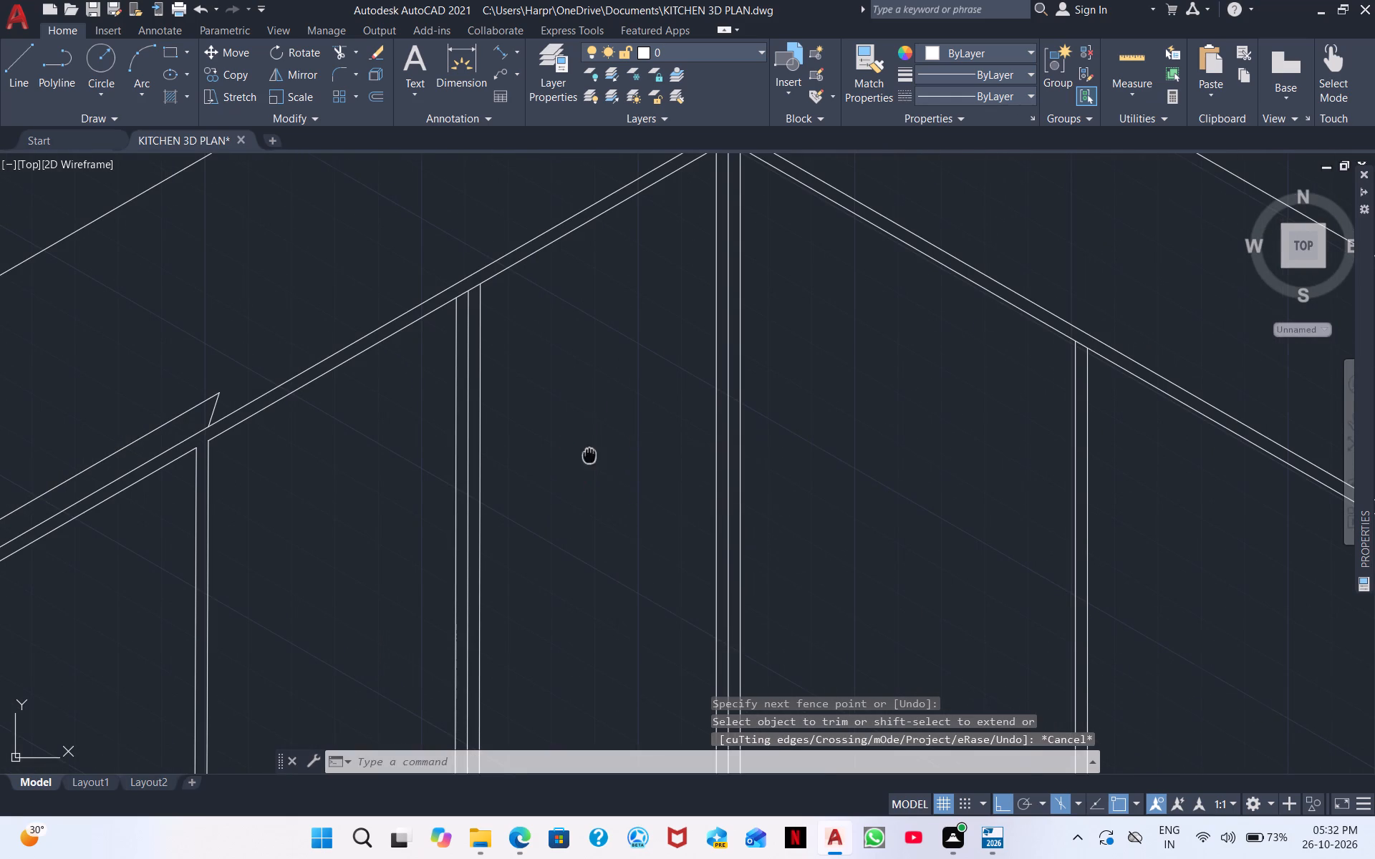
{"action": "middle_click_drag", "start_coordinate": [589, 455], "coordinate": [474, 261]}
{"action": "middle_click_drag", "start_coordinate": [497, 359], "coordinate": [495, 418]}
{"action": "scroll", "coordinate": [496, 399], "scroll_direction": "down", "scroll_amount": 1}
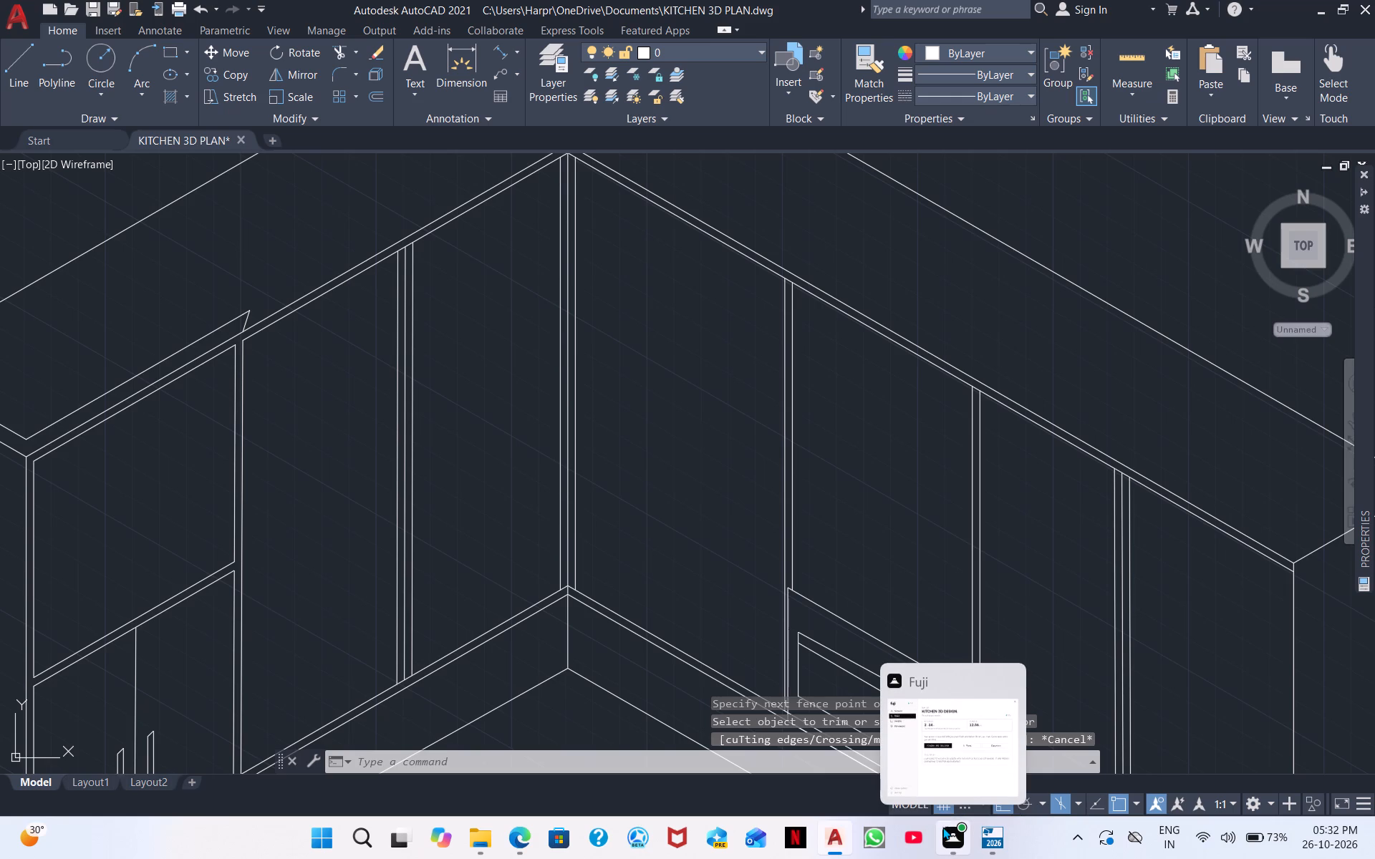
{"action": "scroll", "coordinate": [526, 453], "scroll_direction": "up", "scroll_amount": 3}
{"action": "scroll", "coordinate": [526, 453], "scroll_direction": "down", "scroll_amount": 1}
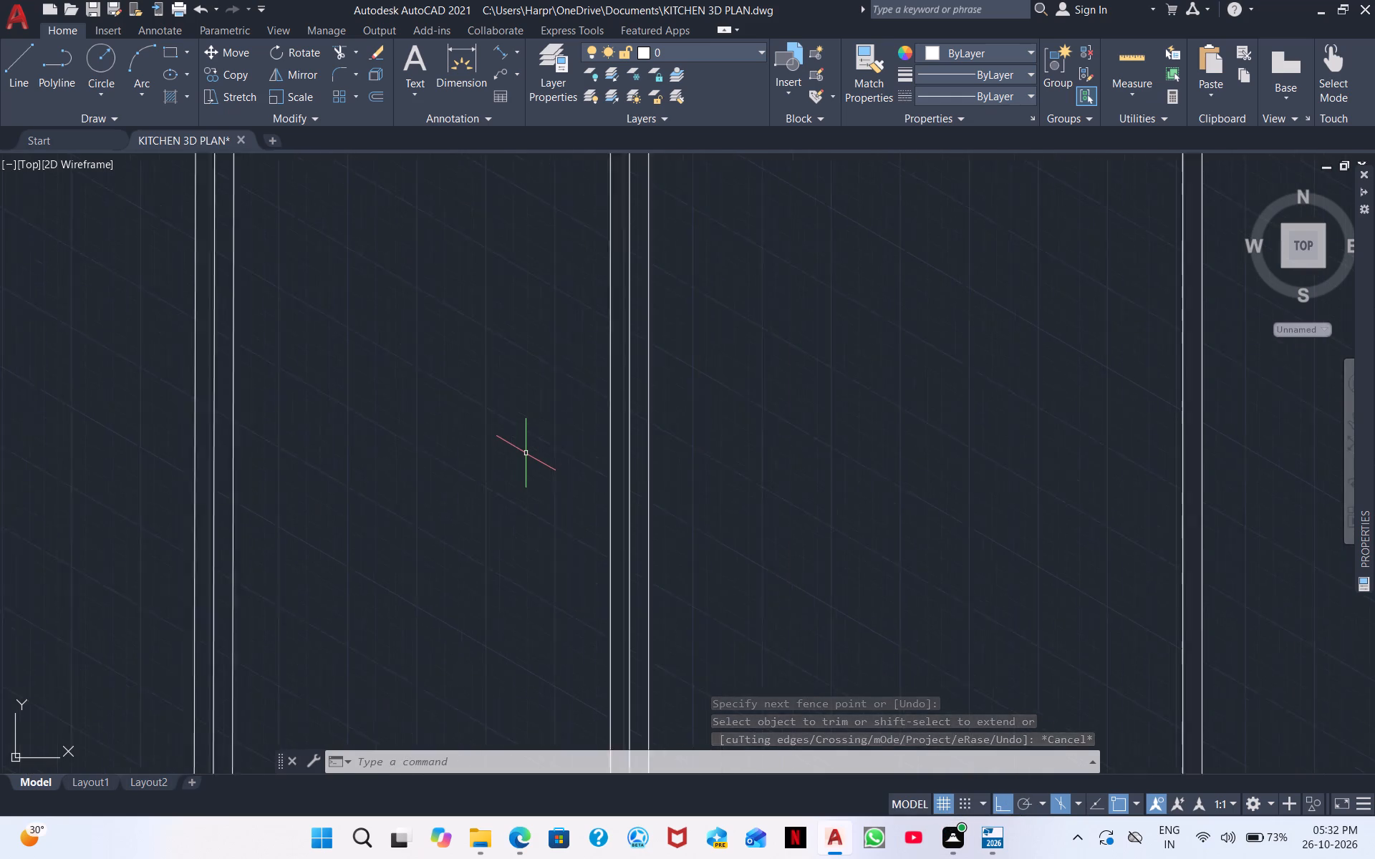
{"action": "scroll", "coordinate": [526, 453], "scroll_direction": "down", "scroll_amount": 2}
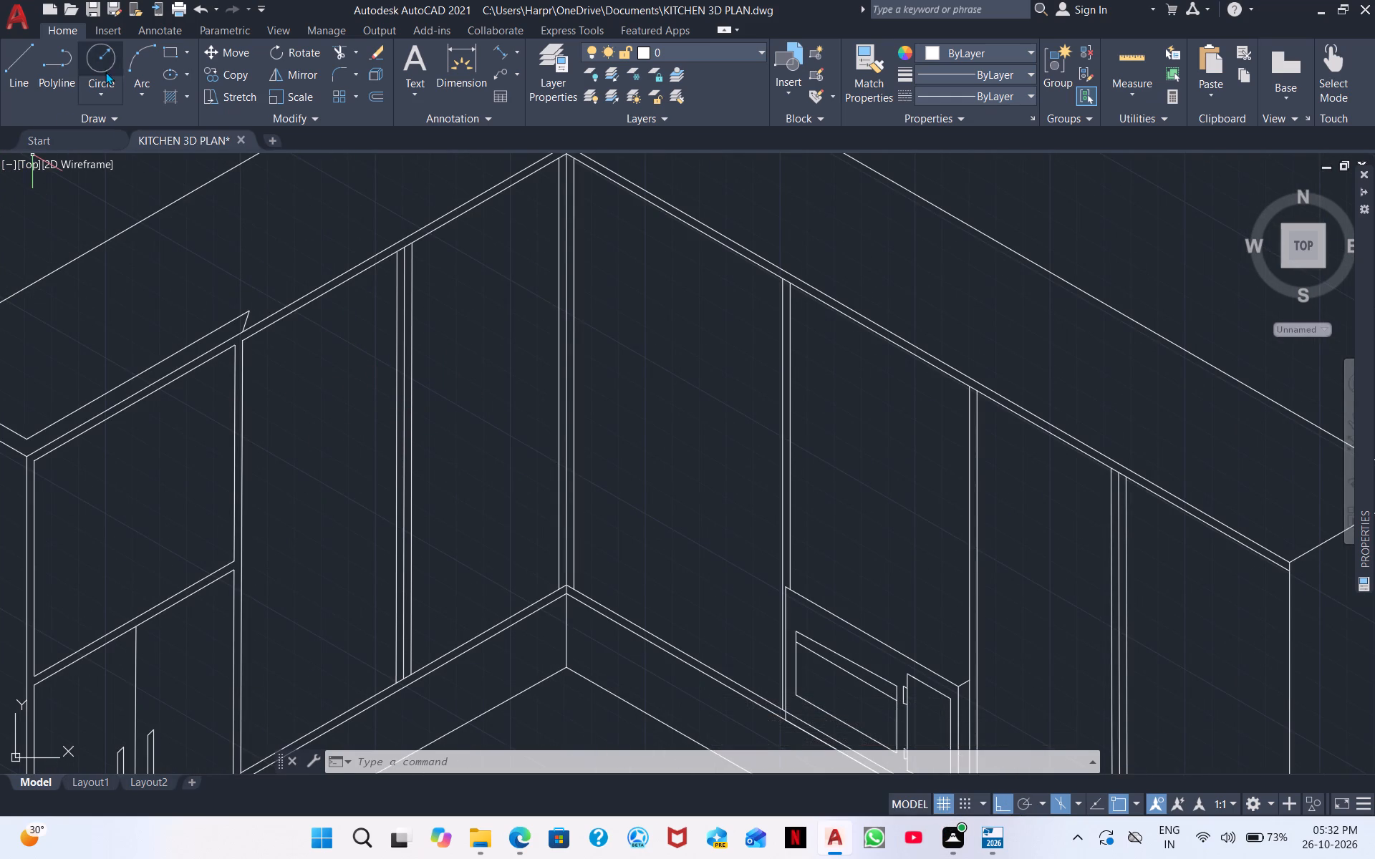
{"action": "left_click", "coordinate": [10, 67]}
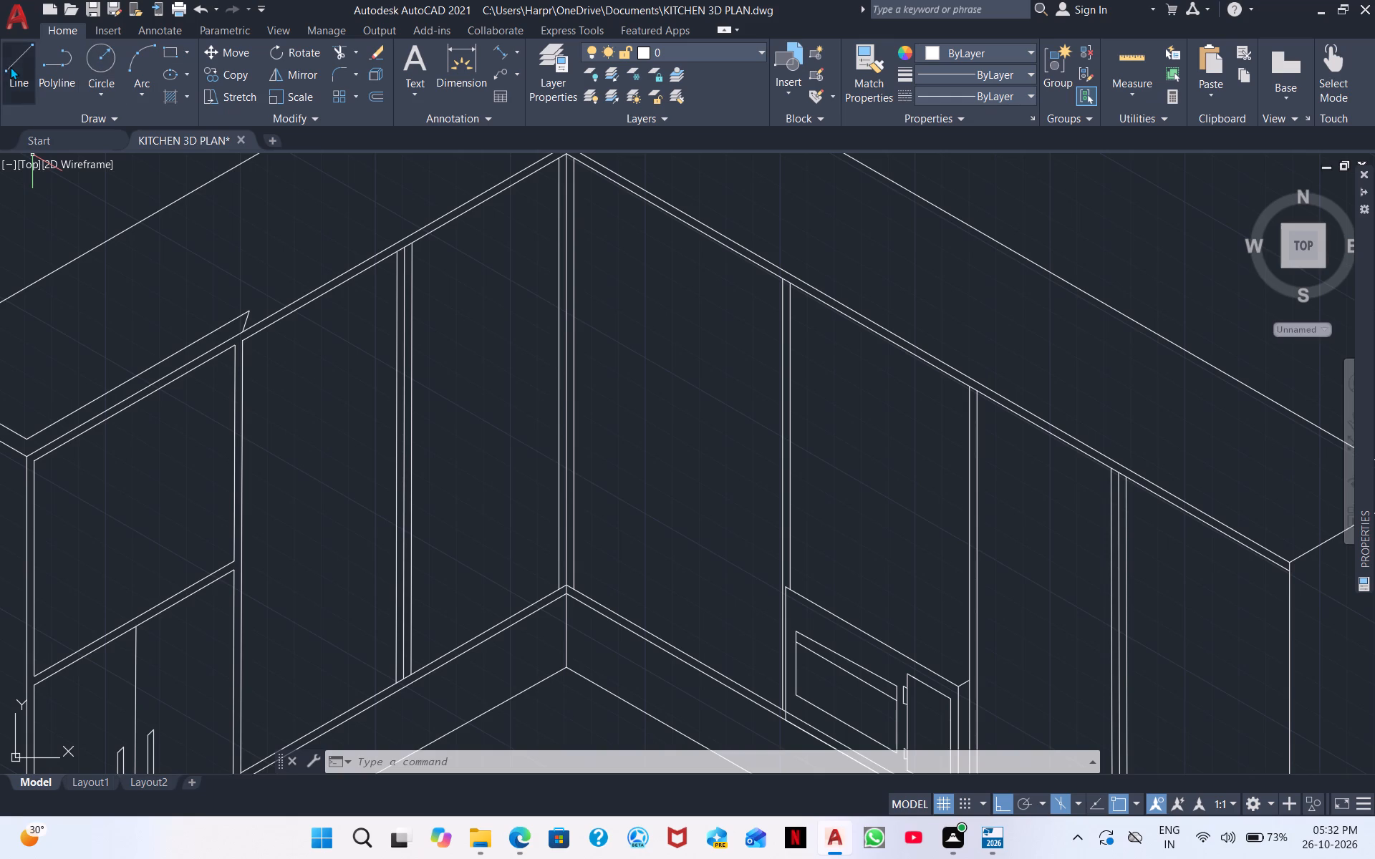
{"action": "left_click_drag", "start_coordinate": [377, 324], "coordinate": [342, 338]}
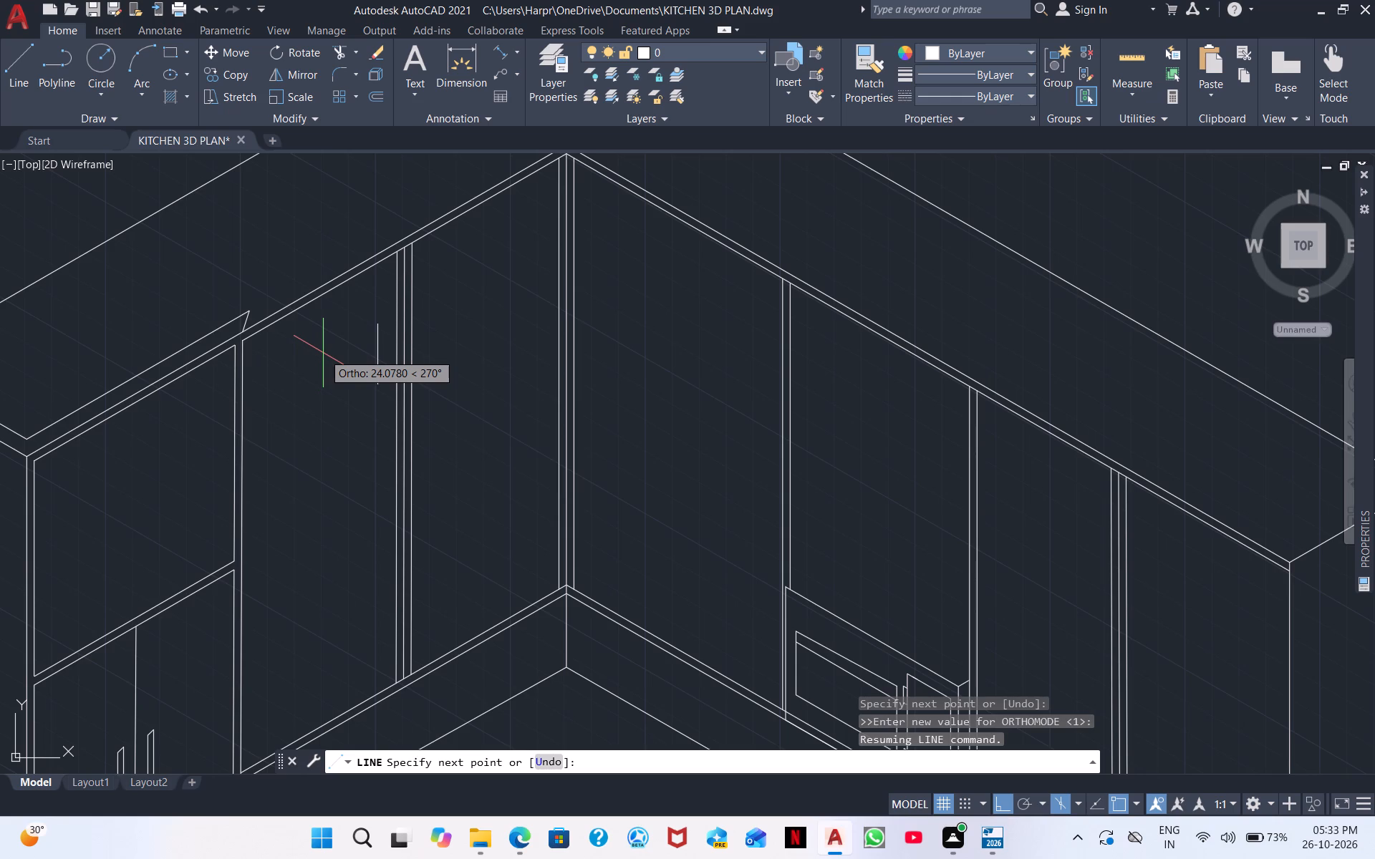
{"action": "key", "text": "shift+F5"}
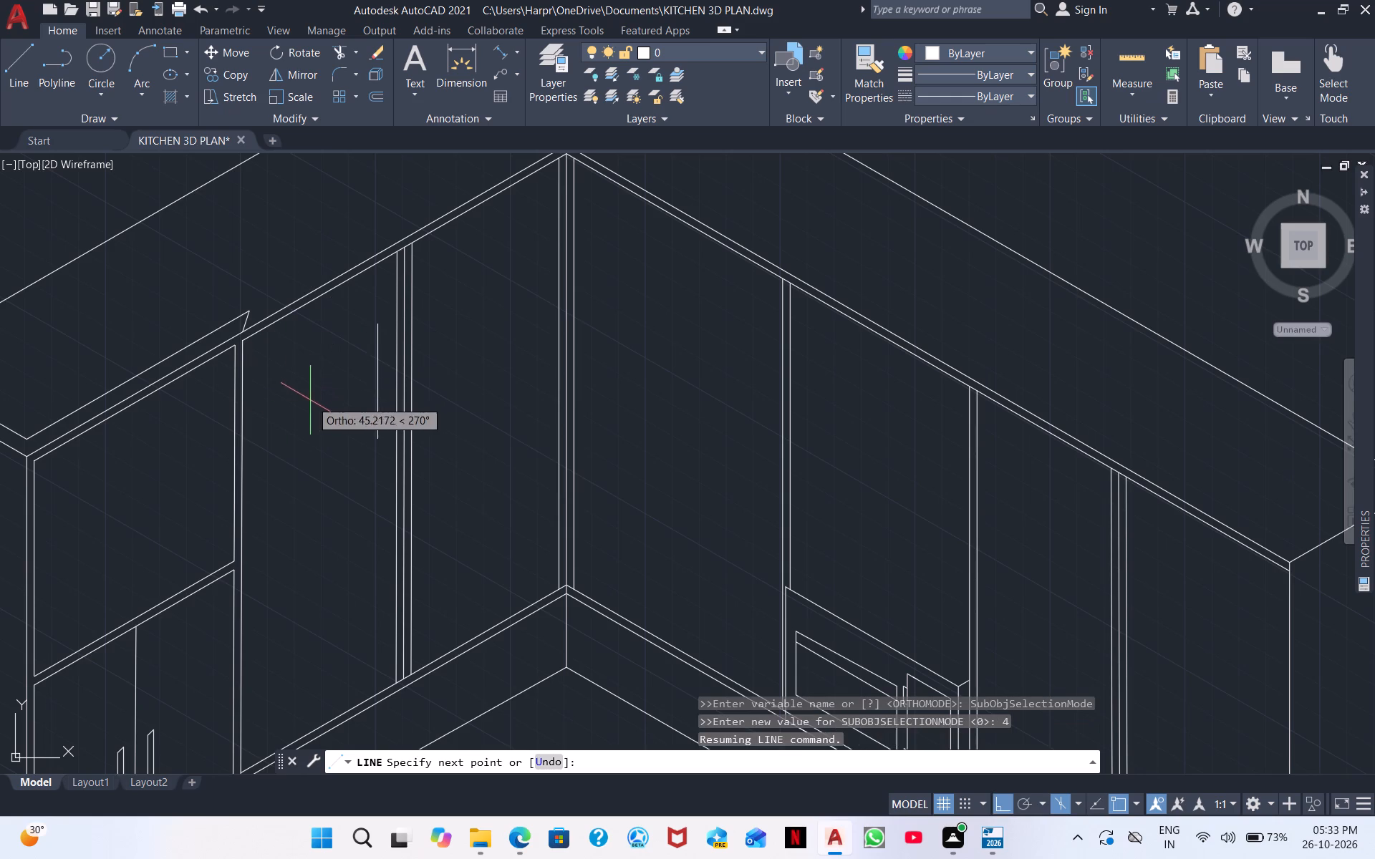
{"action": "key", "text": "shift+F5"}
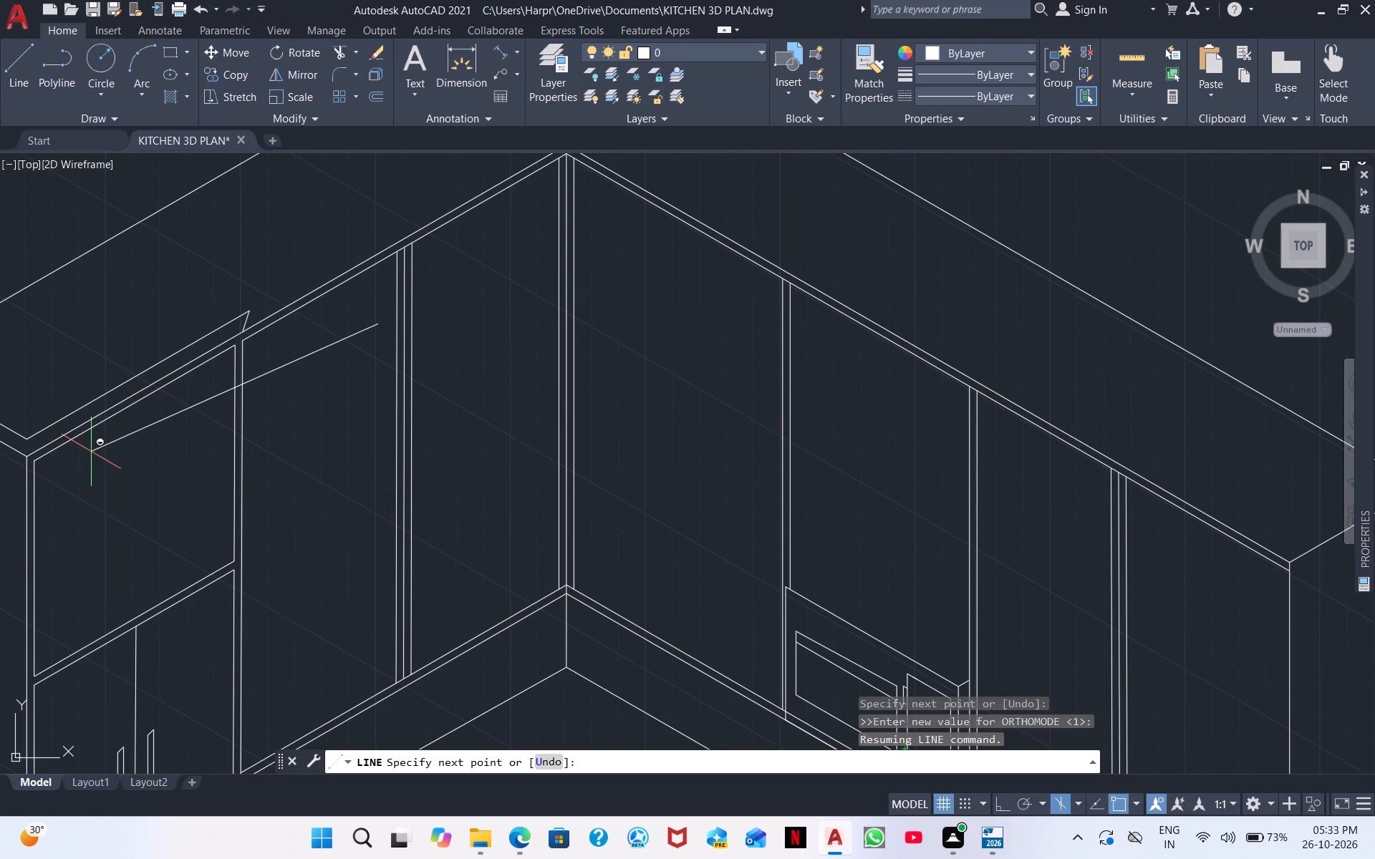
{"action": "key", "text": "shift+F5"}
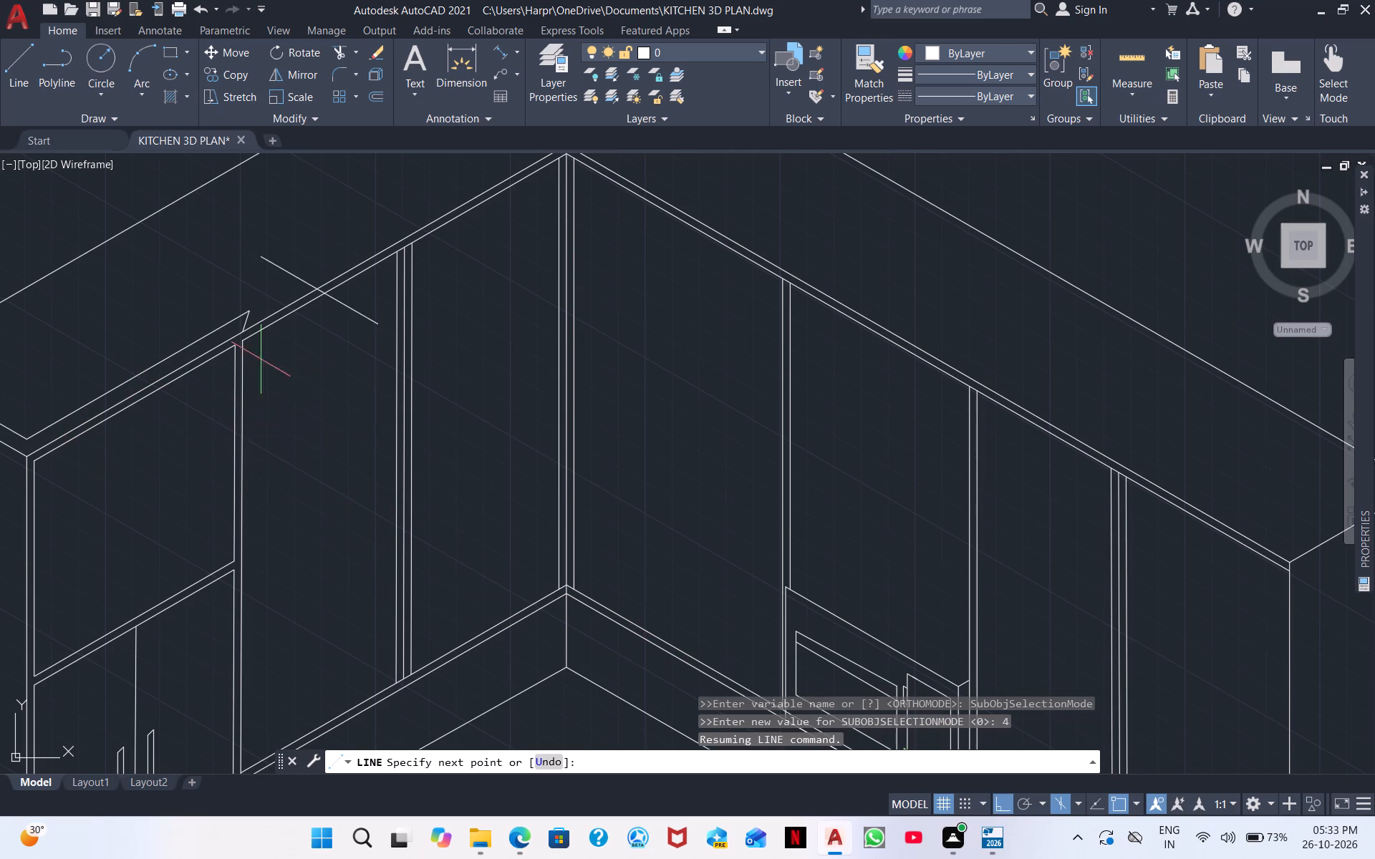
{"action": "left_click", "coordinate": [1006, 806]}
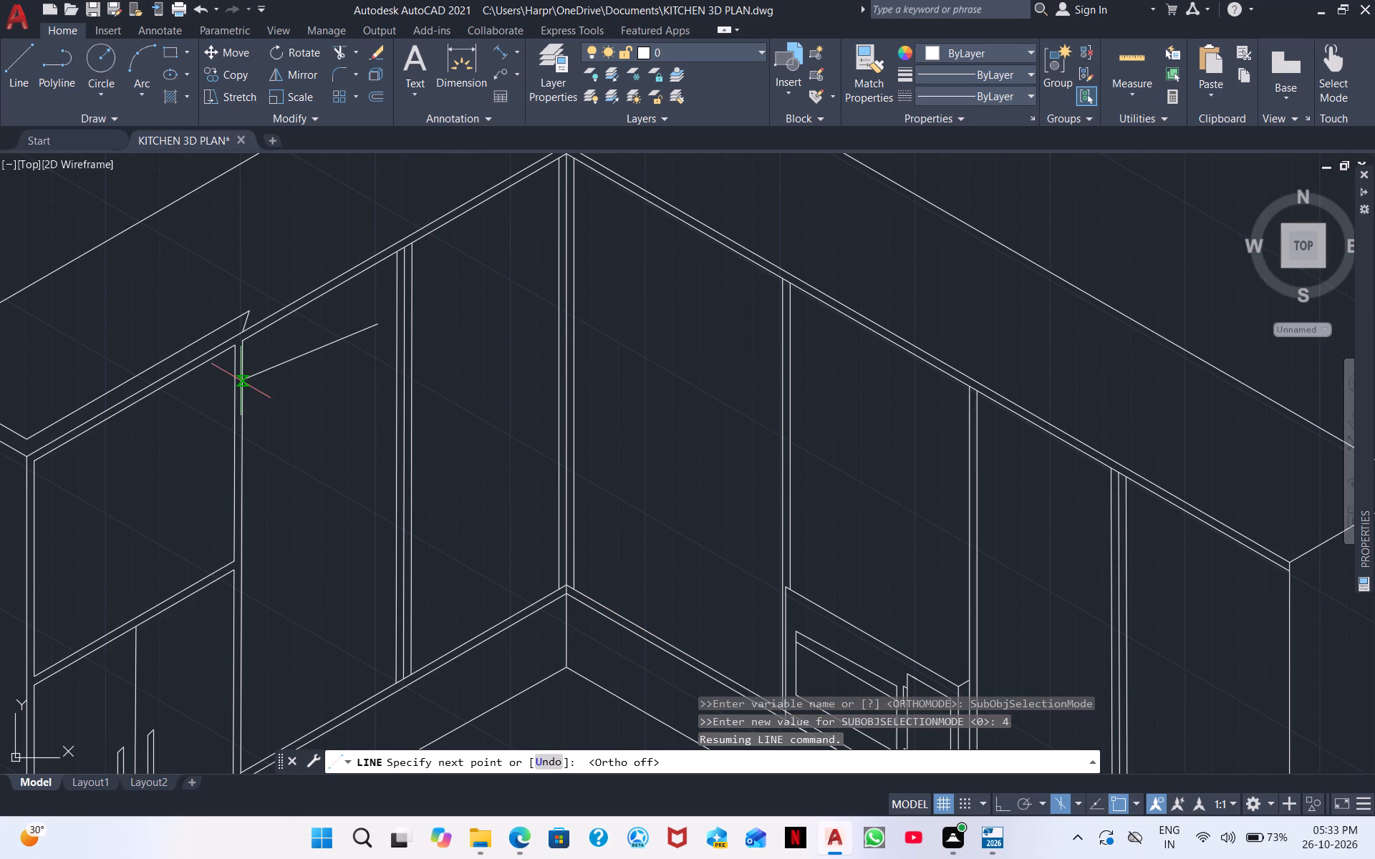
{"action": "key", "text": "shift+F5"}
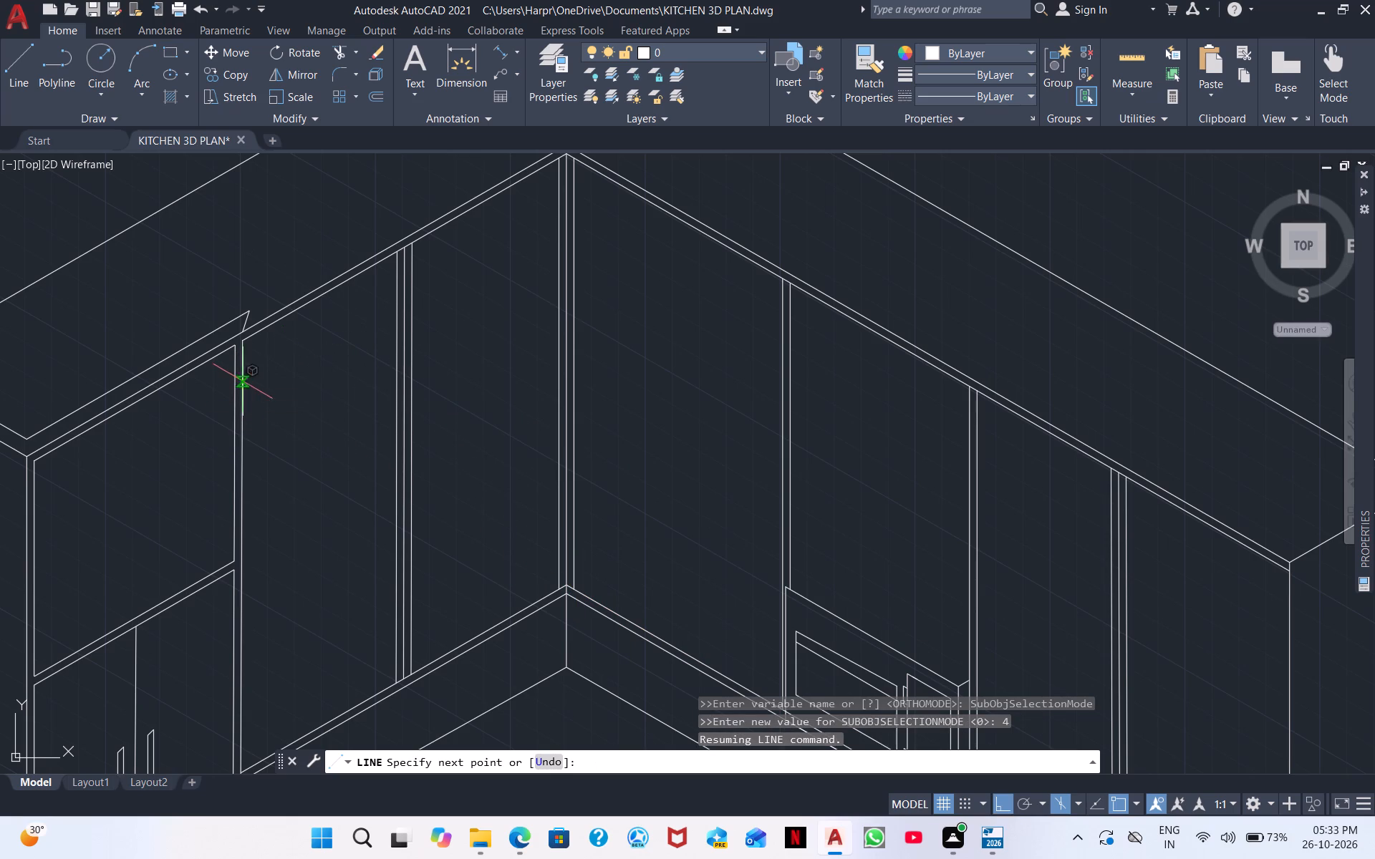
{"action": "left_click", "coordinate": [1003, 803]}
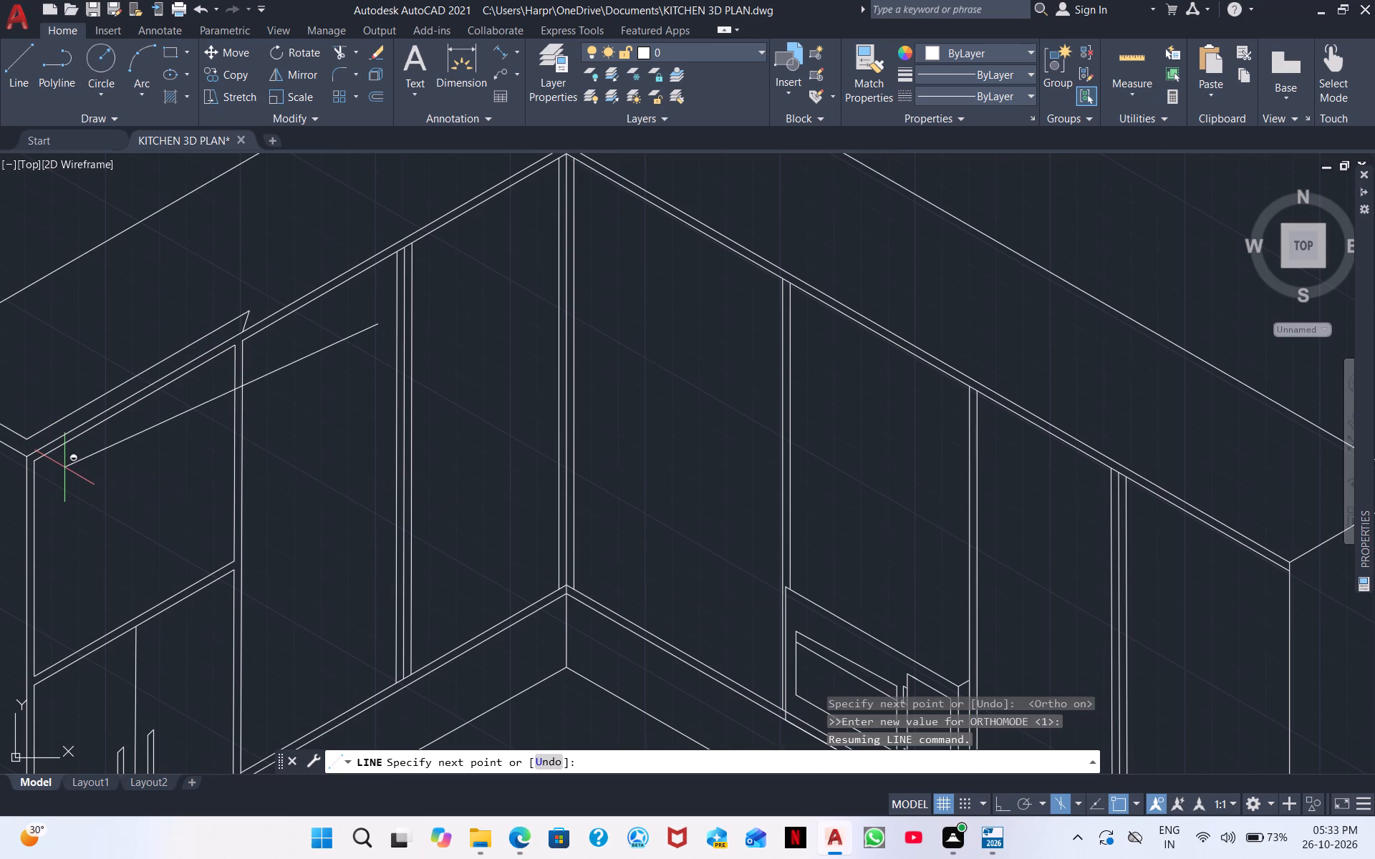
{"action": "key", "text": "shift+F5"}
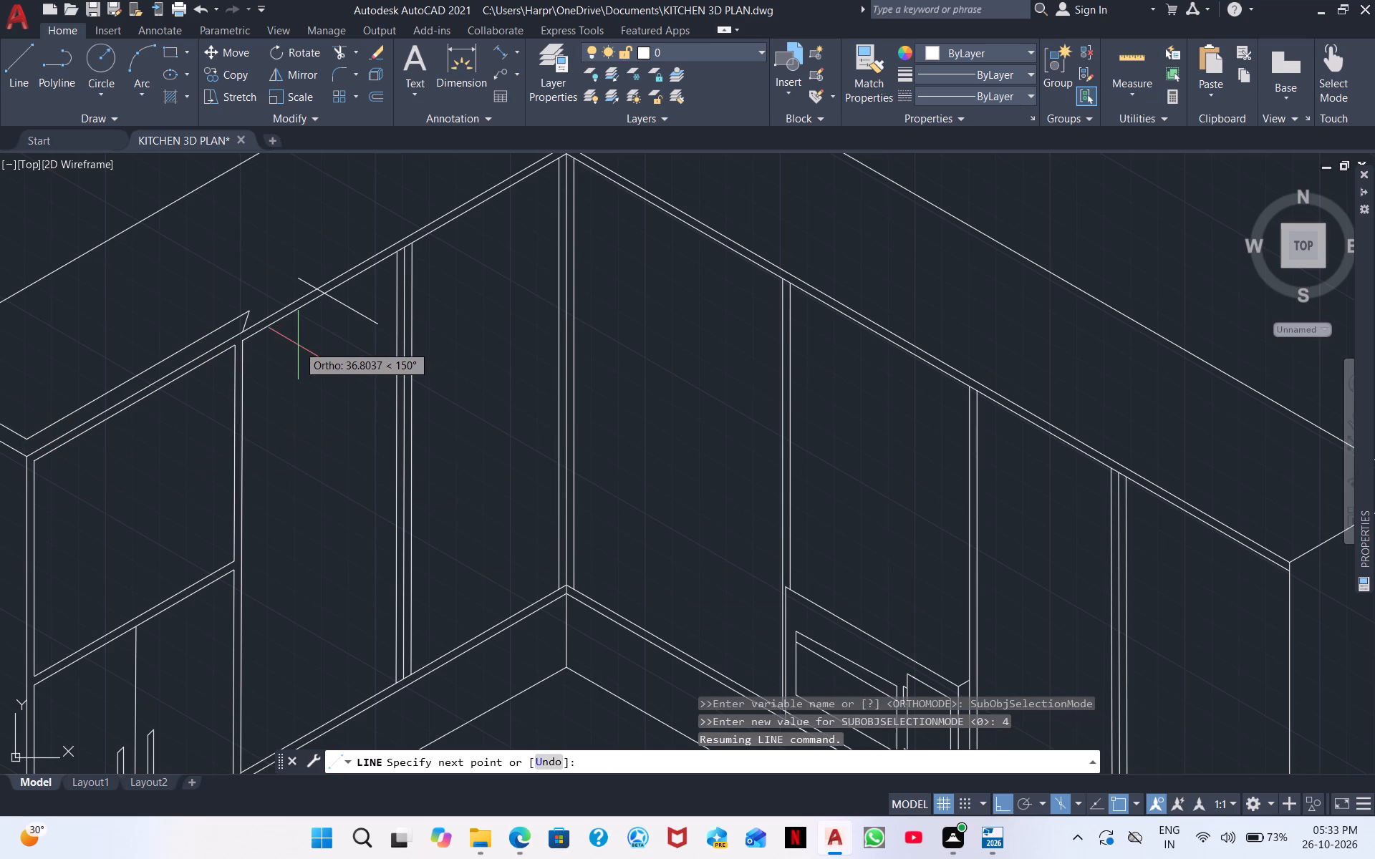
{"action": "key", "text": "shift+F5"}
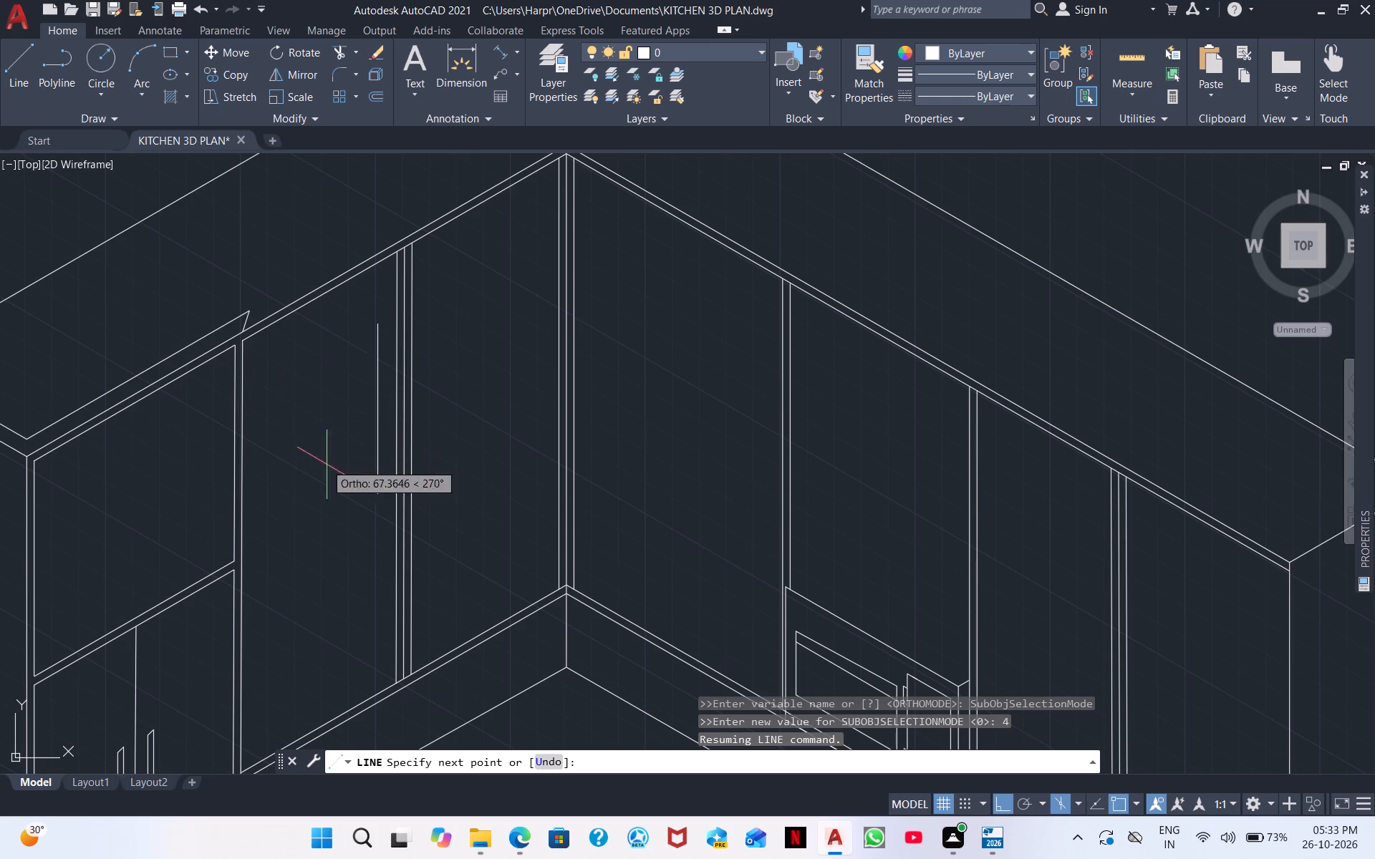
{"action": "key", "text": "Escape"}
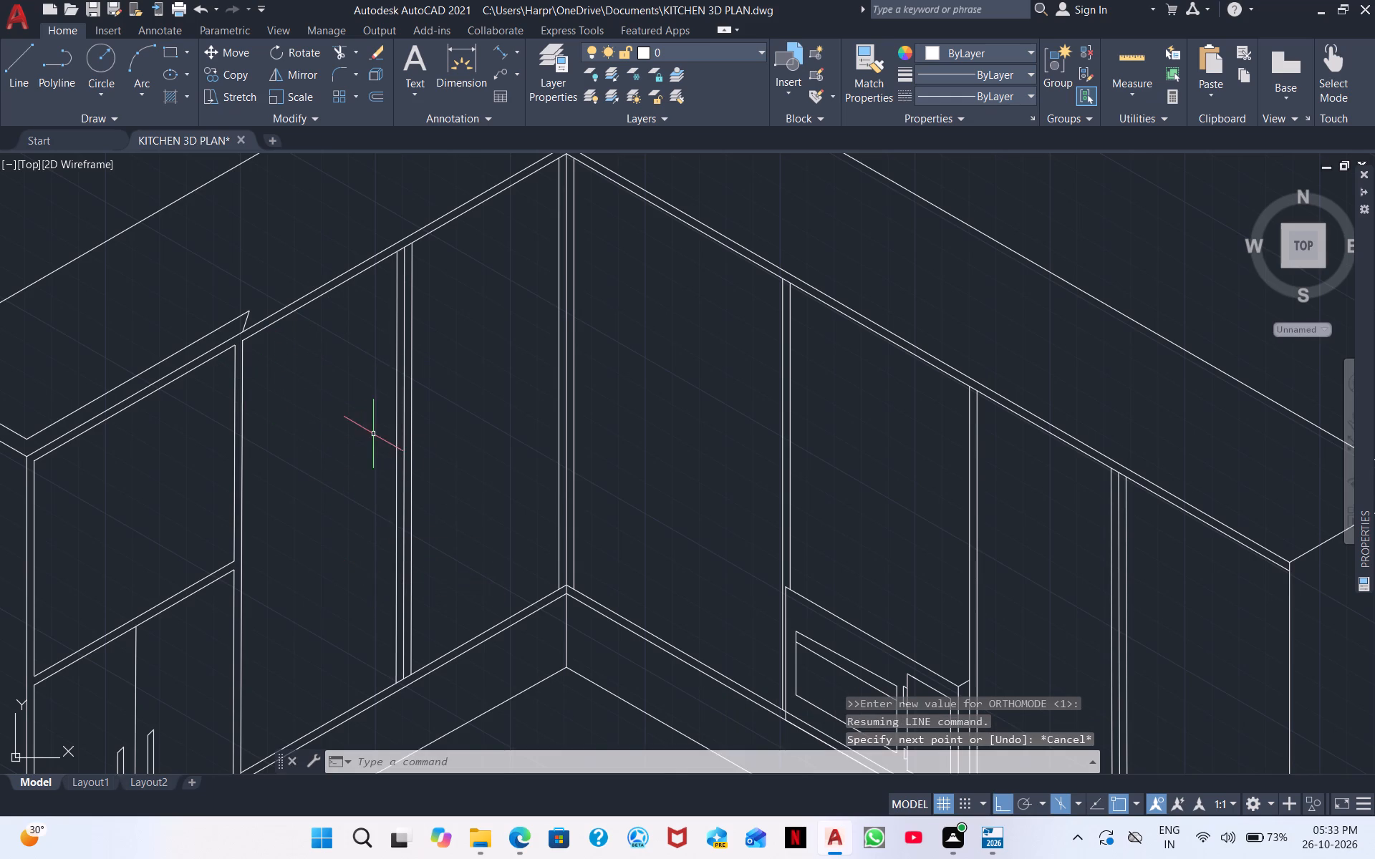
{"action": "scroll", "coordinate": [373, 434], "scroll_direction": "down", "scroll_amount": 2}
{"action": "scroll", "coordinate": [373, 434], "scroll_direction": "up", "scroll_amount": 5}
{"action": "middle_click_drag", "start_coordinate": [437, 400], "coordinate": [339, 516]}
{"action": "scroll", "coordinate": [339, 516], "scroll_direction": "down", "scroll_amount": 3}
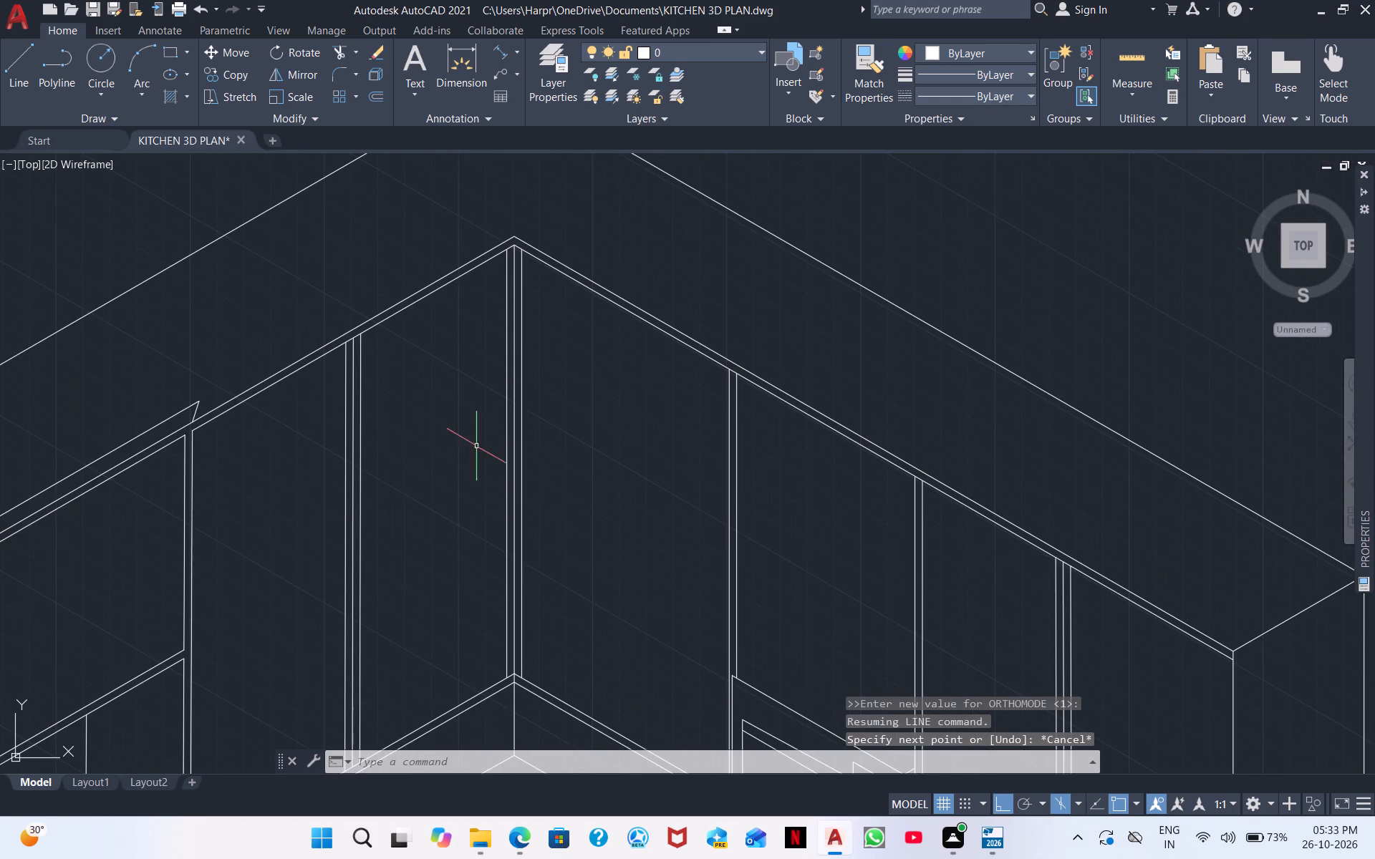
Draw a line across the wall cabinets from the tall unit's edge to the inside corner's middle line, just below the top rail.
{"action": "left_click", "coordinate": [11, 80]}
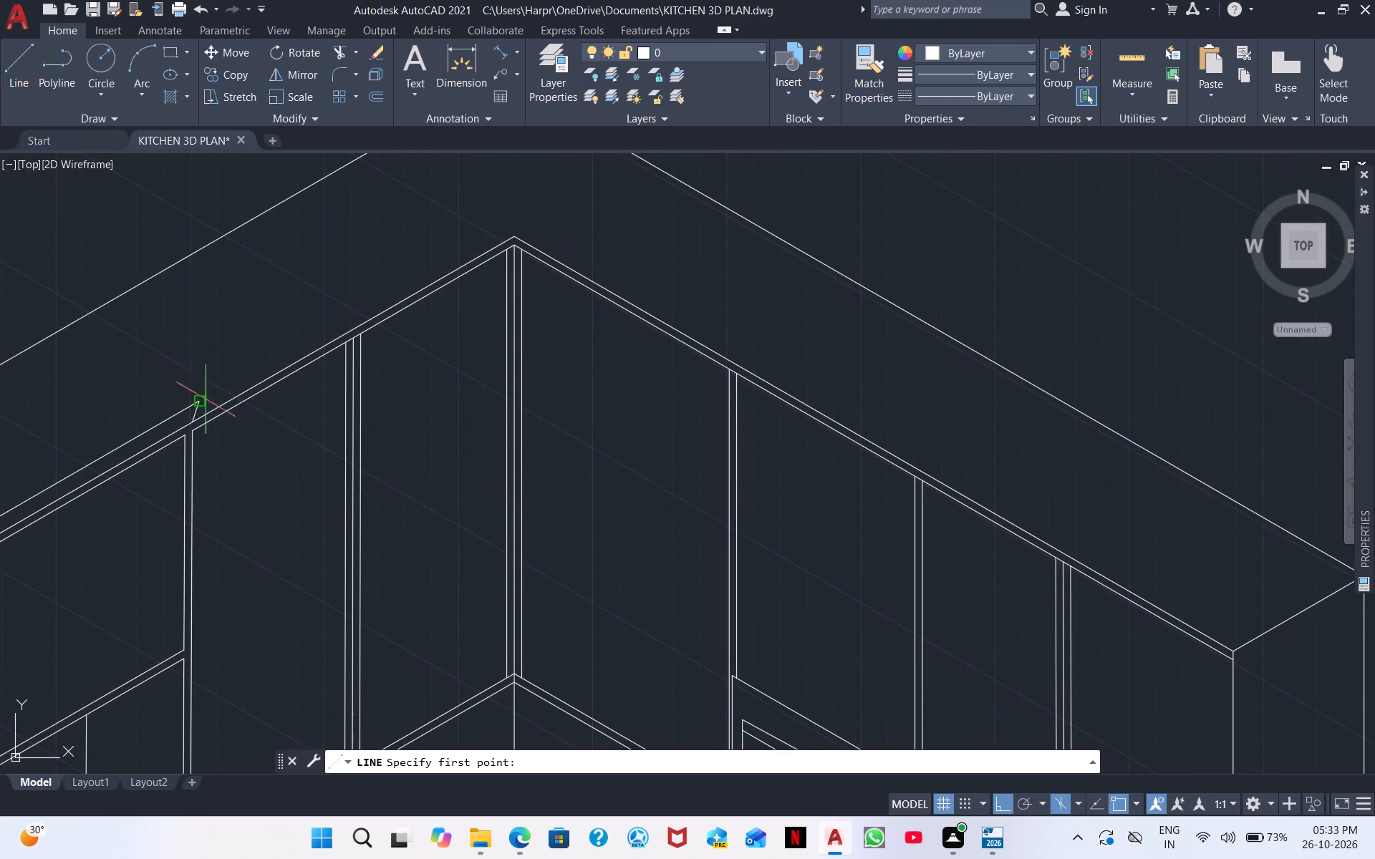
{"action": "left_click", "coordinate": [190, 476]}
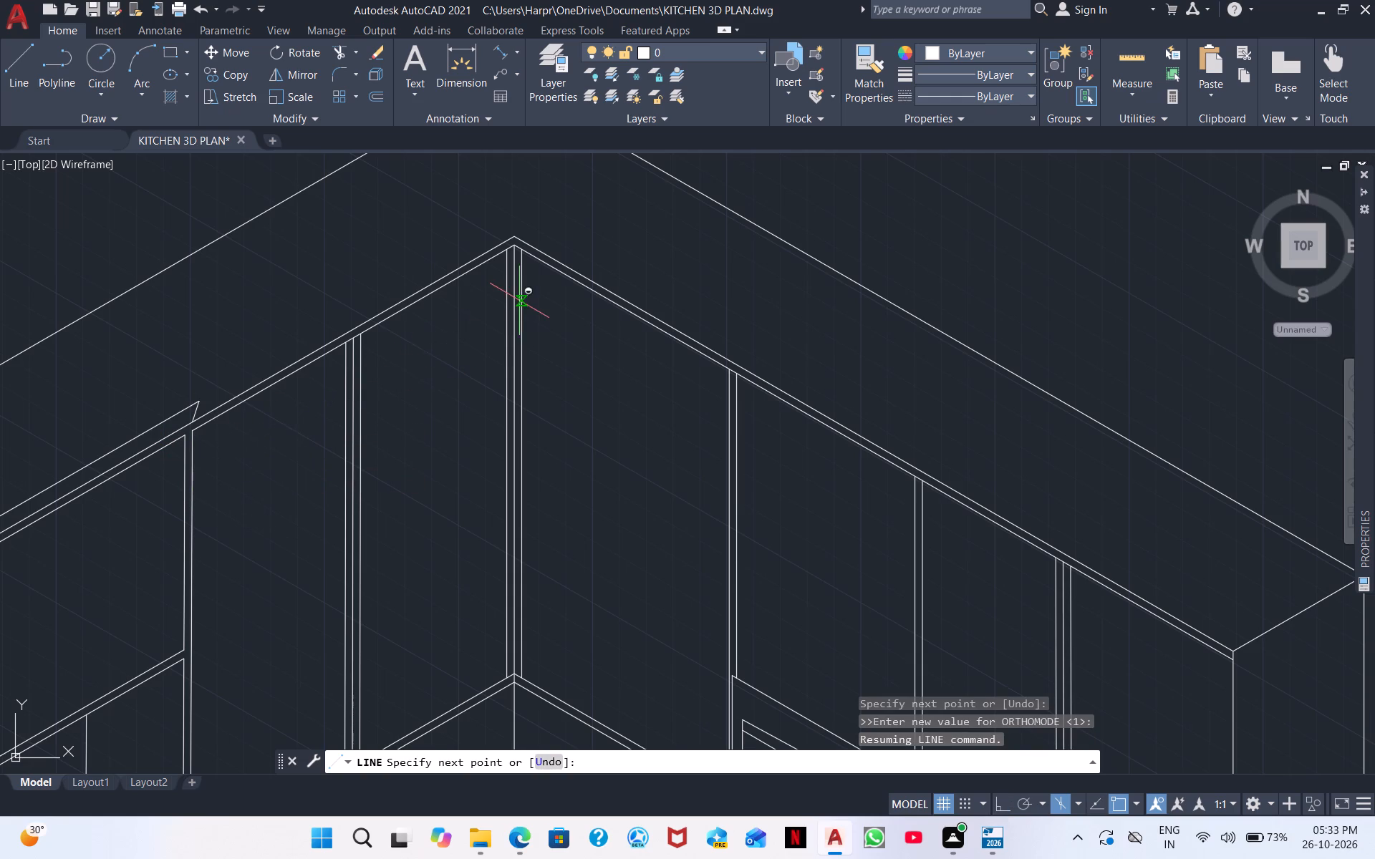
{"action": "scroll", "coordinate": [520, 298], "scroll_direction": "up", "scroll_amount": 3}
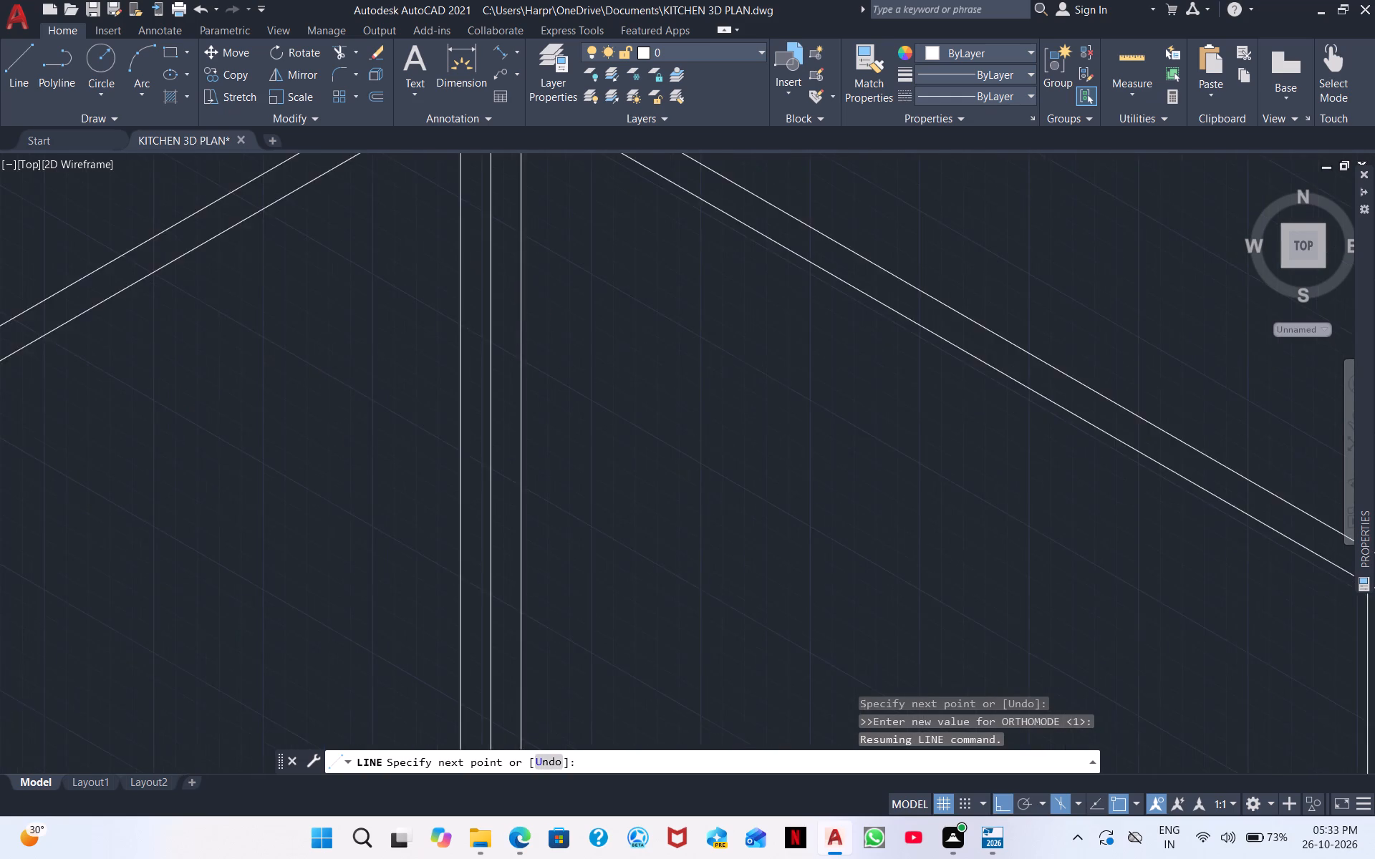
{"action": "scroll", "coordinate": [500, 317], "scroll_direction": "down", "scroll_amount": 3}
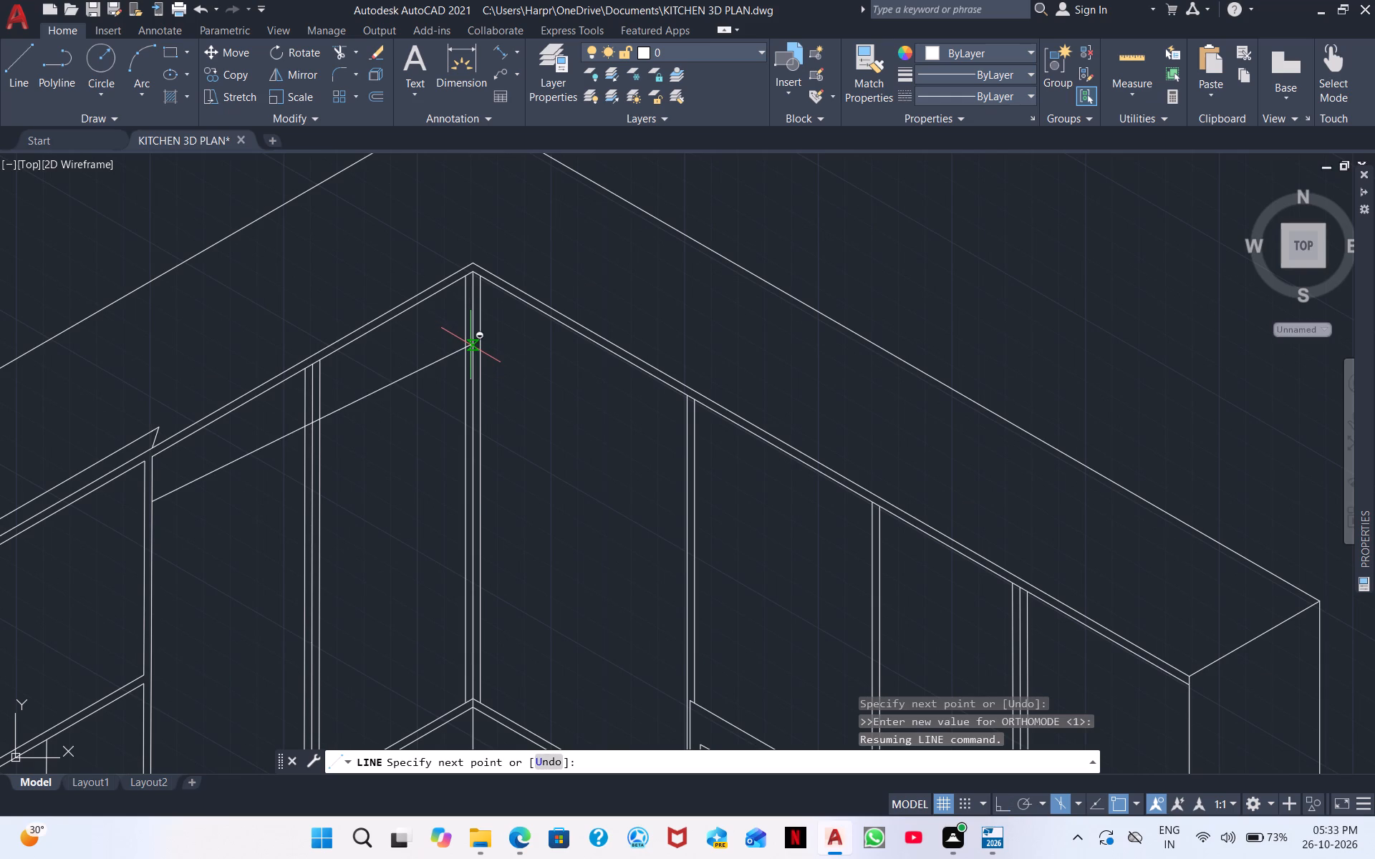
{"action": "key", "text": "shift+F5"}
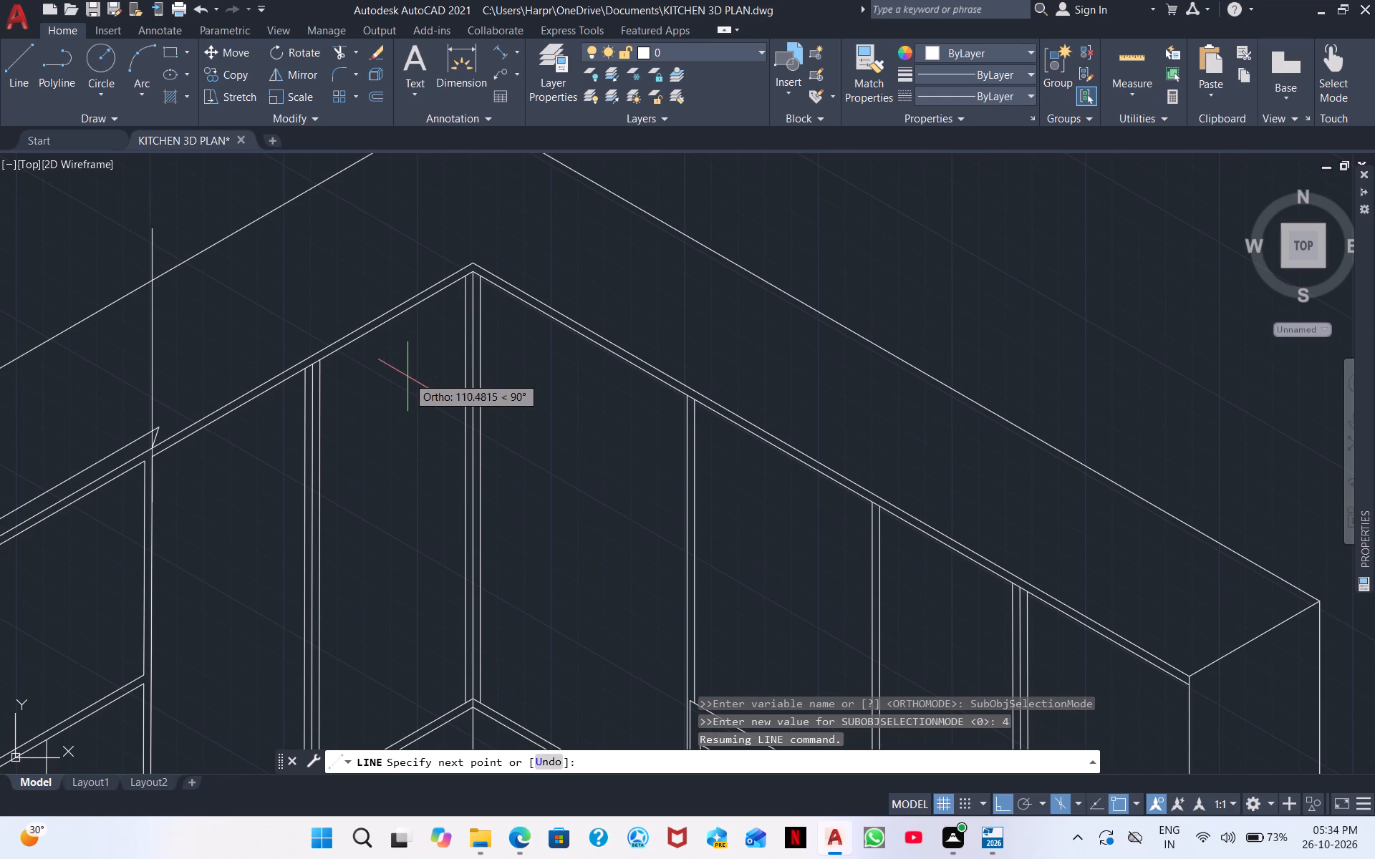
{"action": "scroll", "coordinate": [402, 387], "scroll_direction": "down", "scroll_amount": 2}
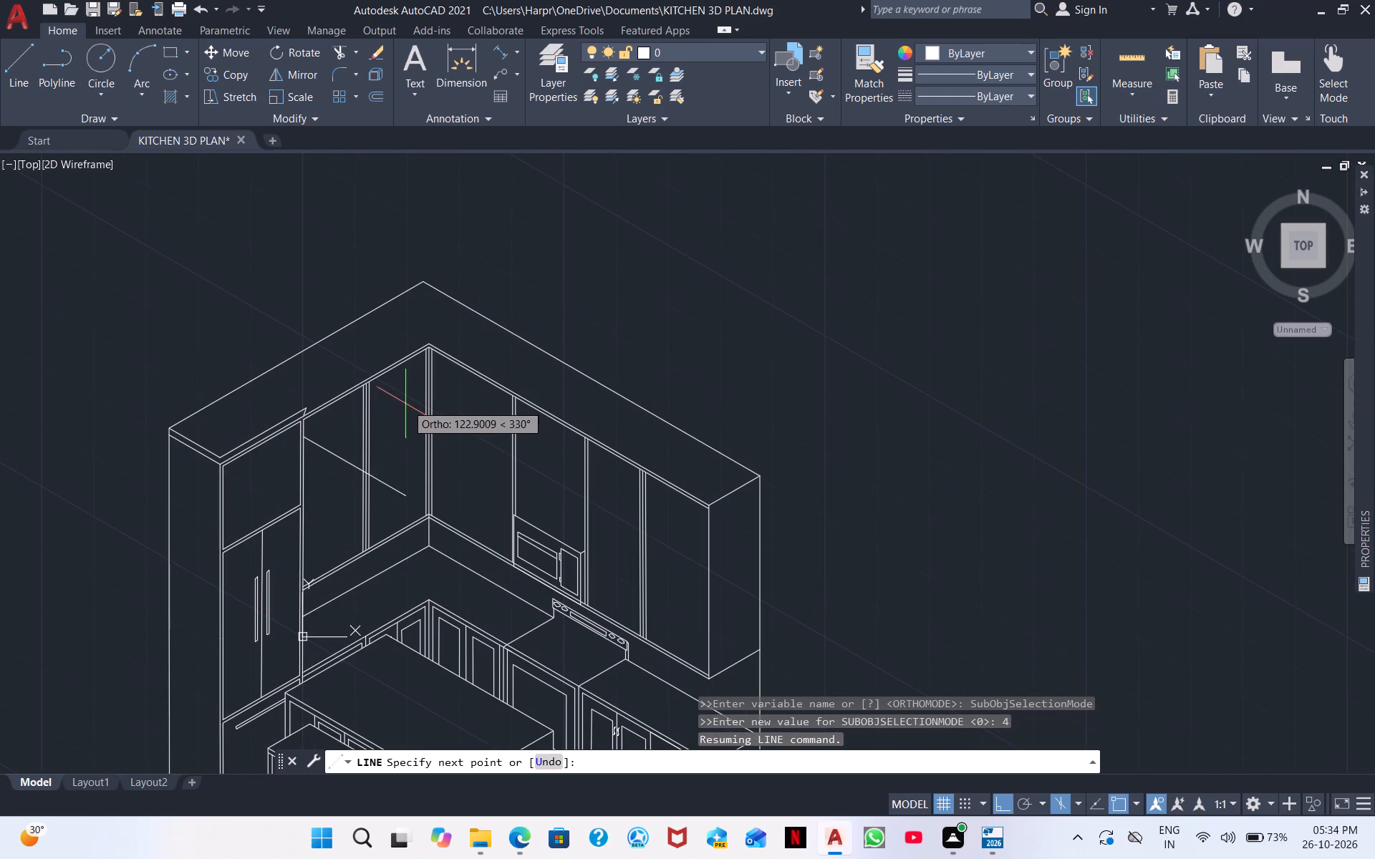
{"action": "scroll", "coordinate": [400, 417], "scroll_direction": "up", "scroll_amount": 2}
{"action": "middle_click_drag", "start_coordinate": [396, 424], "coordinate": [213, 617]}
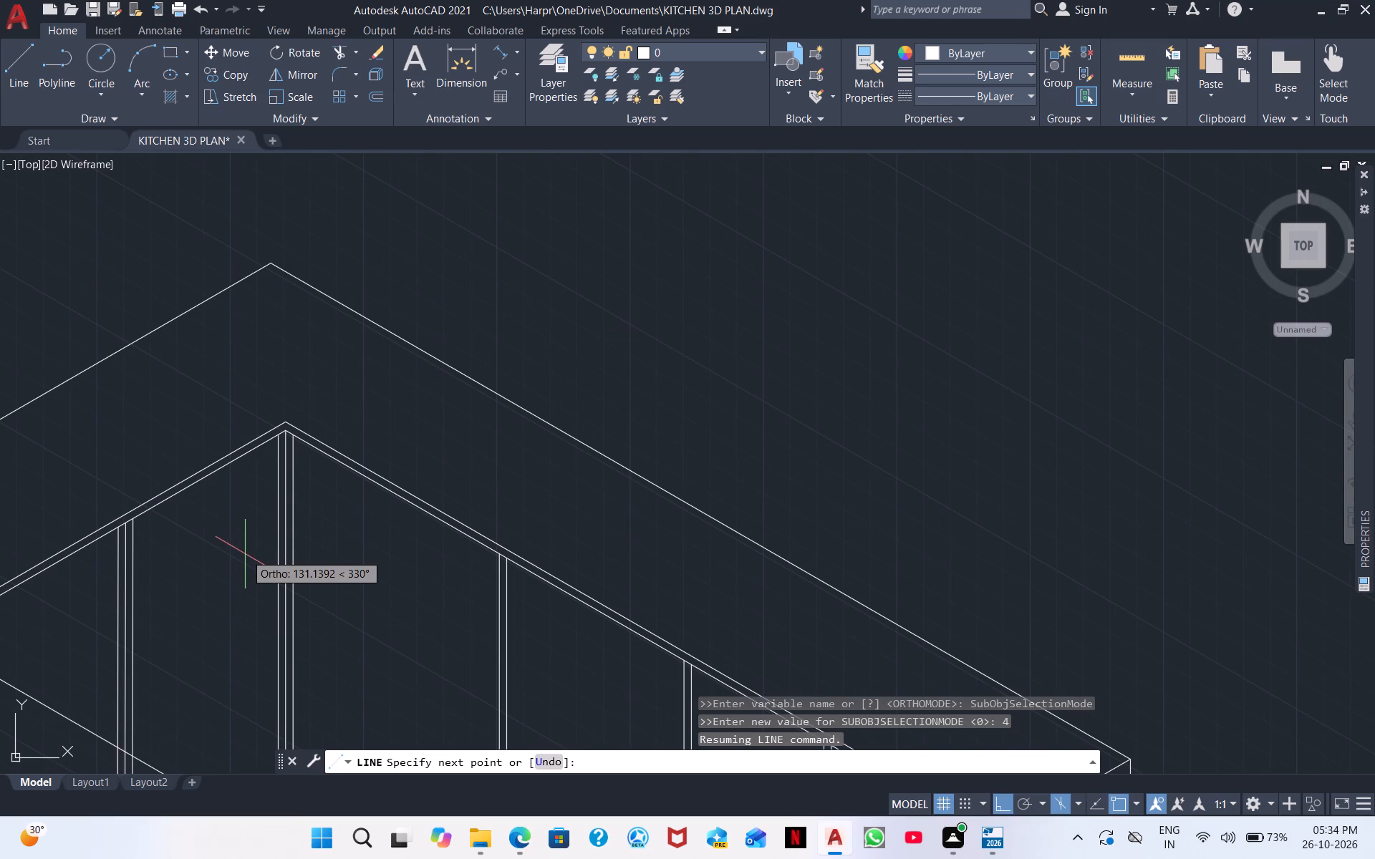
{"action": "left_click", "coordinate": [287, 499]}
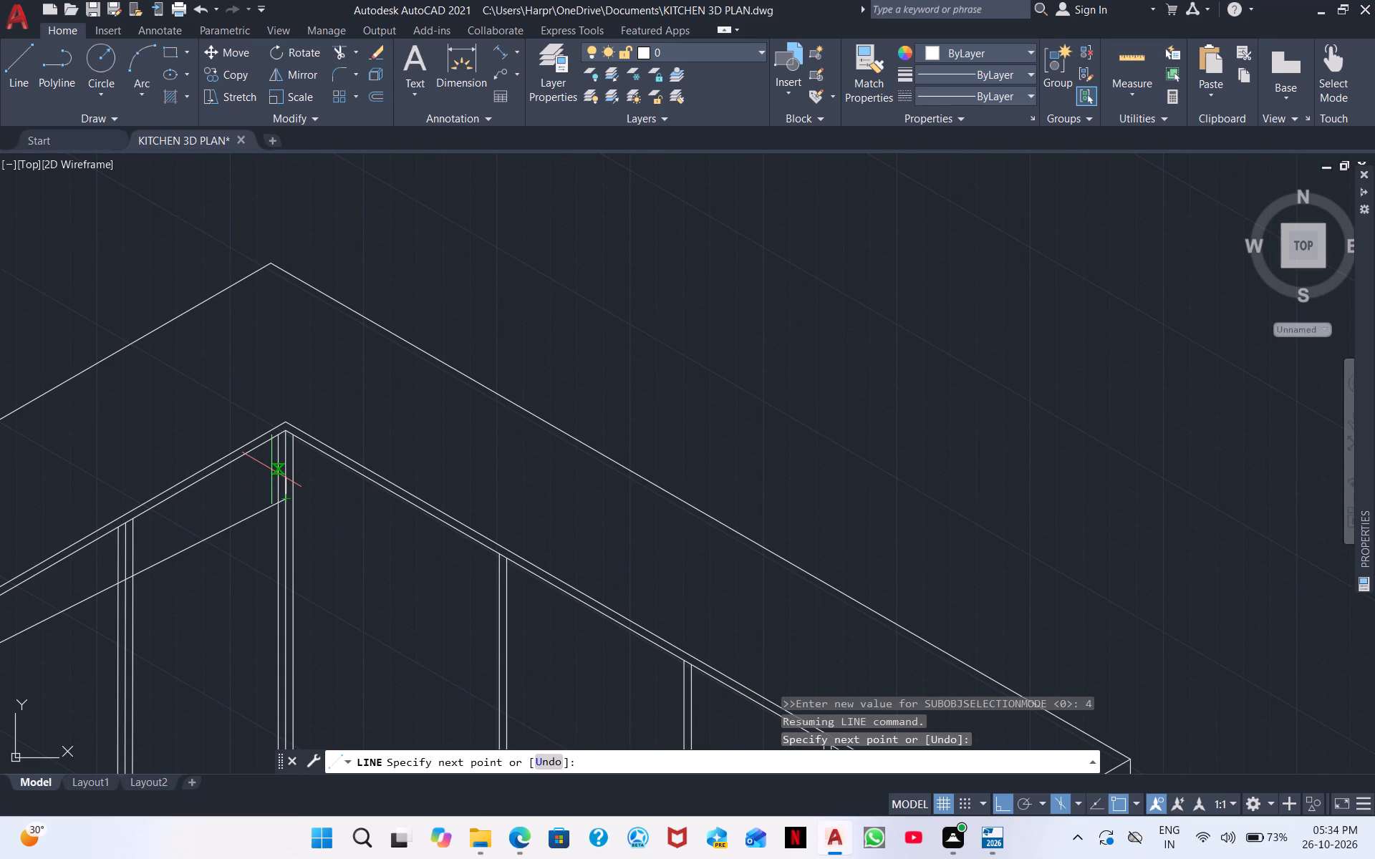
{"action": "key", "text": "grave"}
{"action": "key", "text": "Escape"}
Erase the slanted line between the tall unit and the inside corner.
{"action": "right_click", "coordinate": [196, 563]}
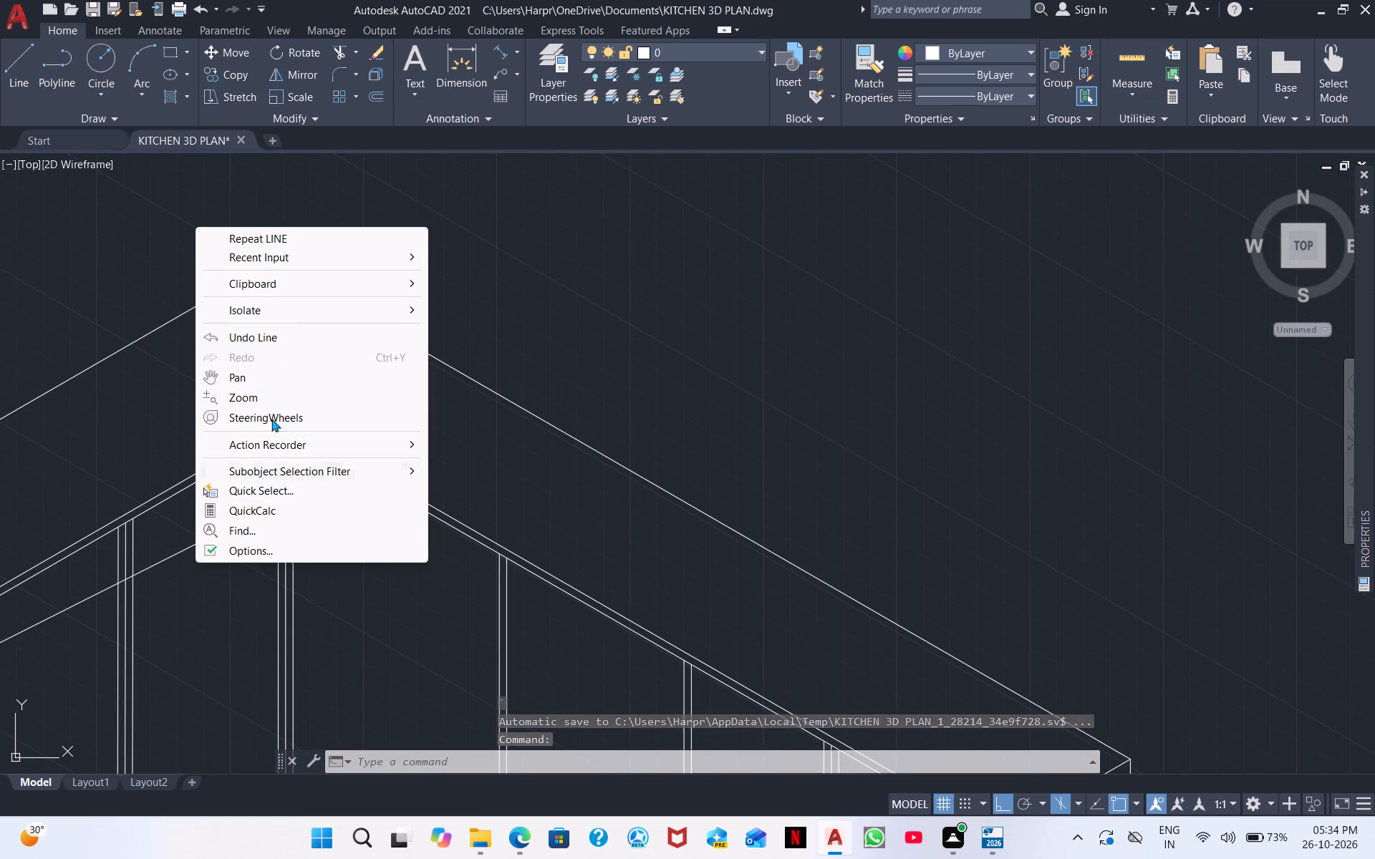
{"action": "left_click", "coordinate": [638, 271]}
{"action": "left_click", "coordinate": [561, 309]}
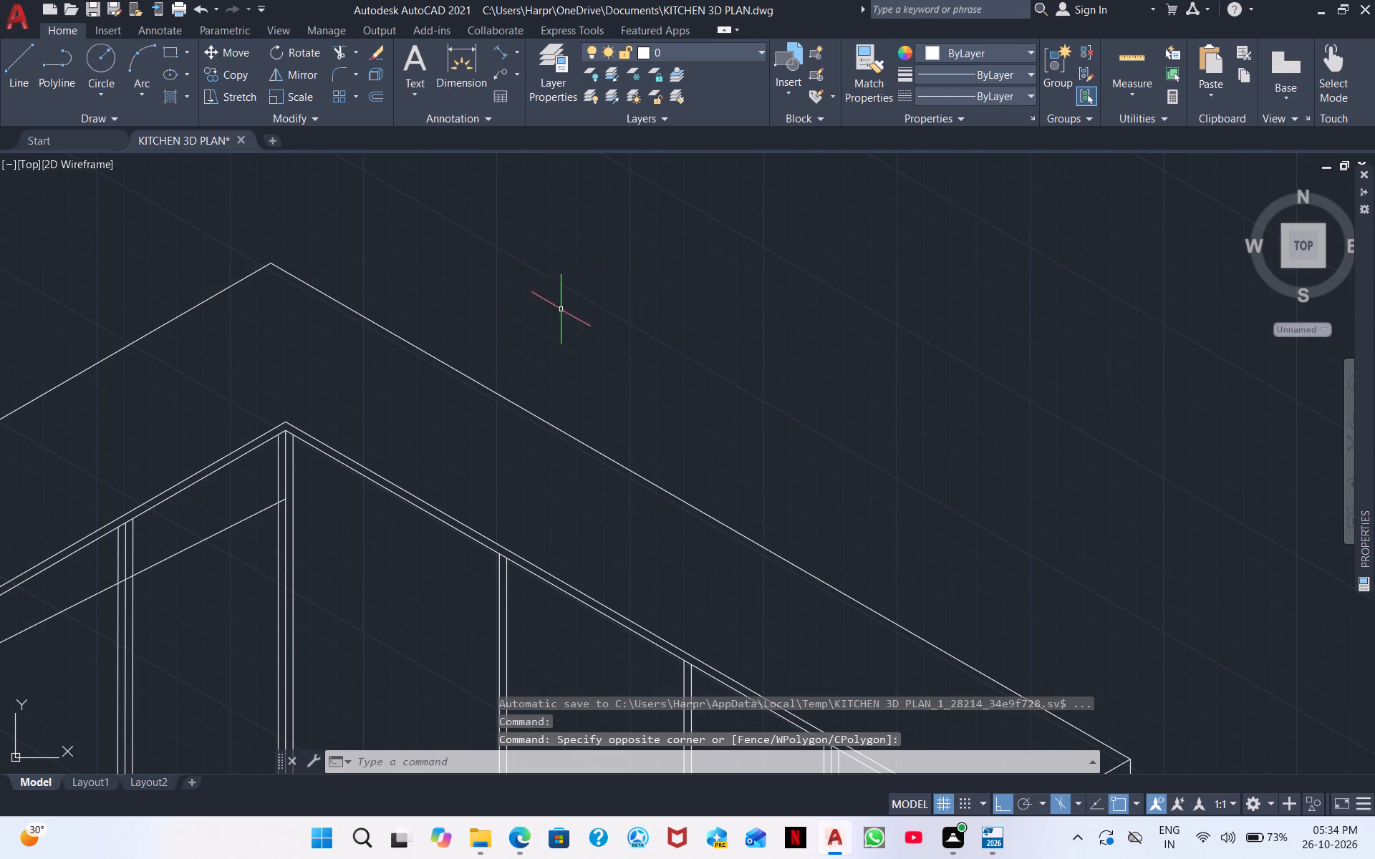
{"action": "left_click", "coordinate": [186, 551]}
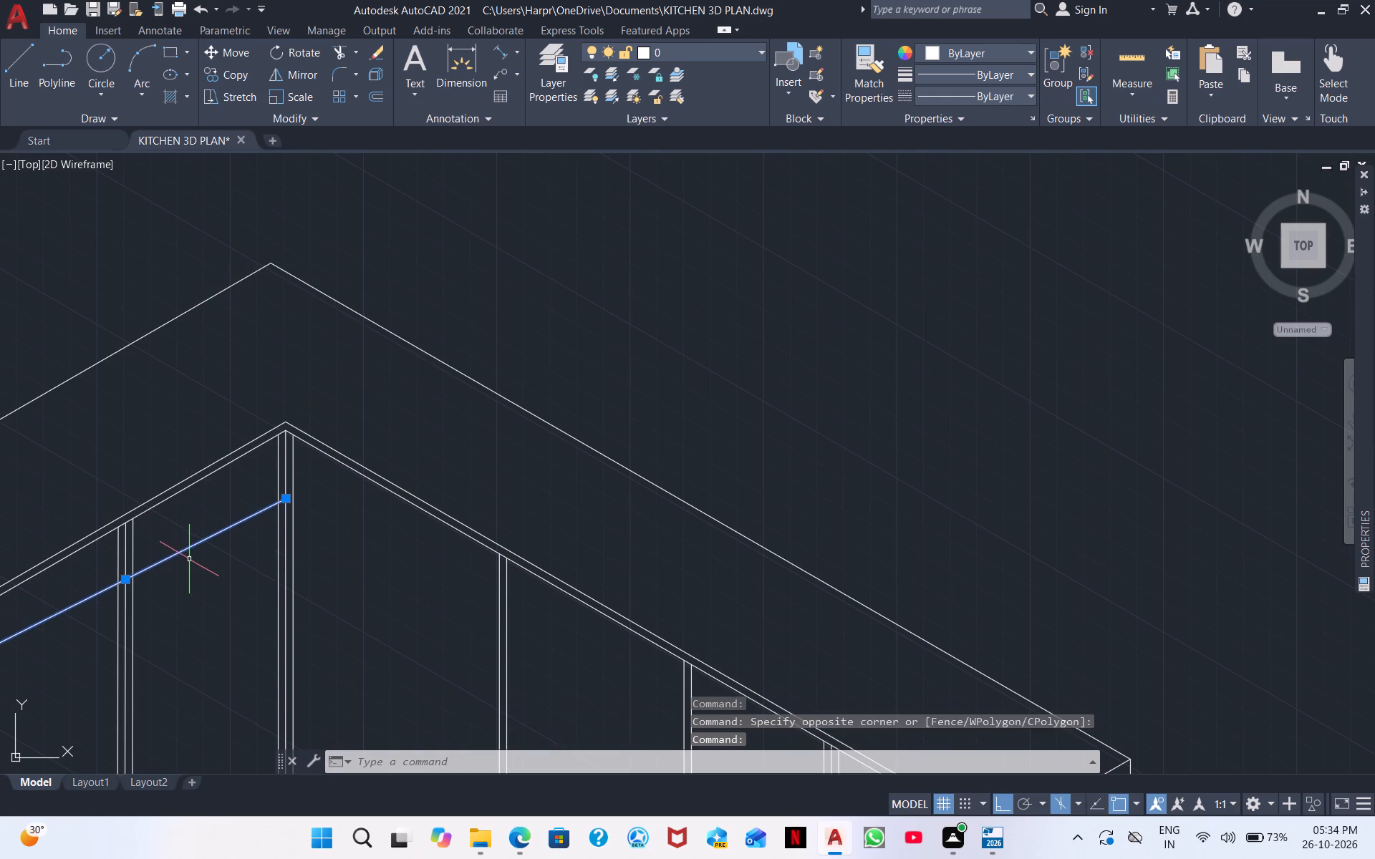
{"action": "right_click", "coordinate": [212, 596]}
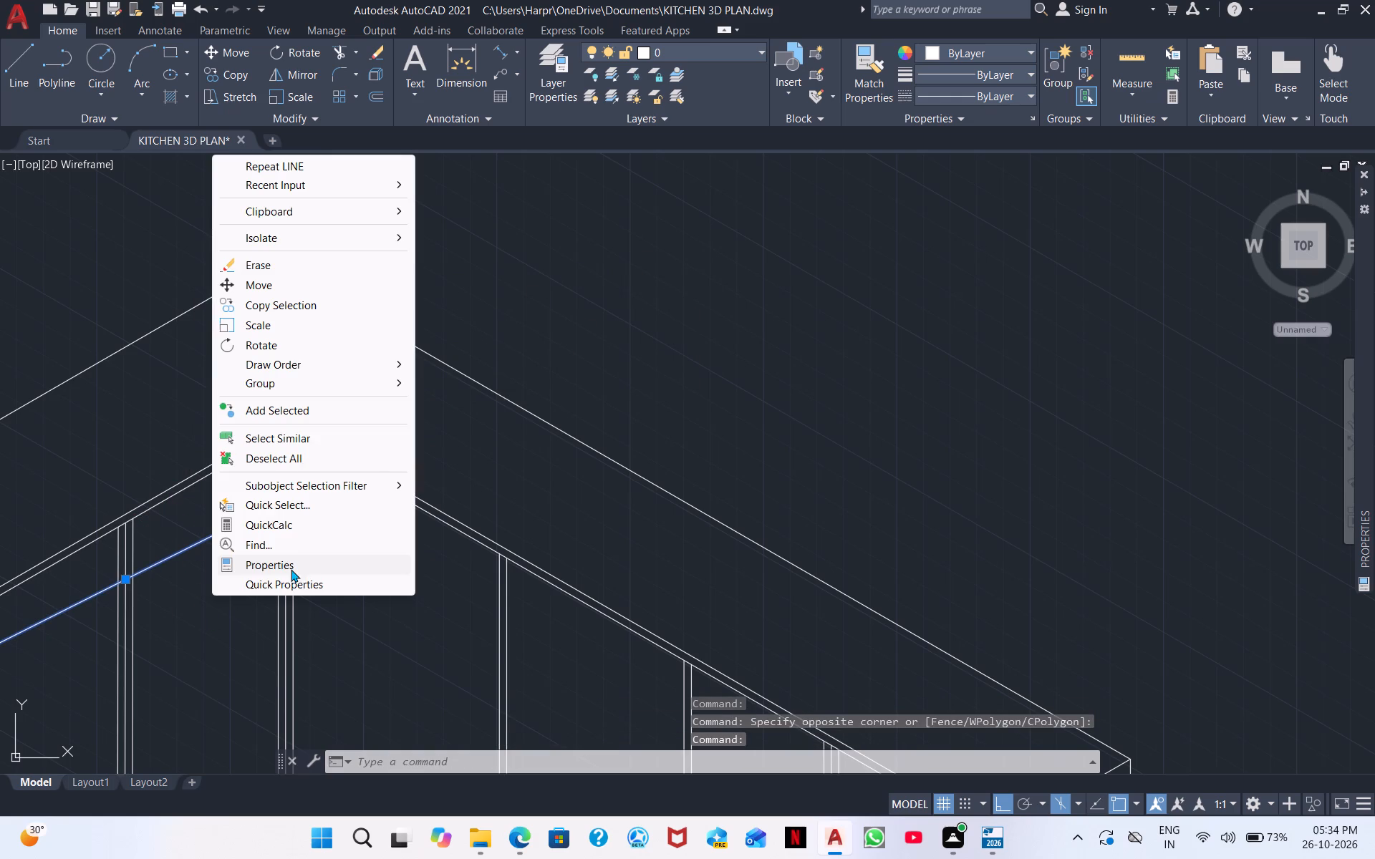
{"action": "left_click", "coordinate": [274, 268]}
Draw an isometric line below the top rail of the microwave-side wall cabinets, from the inside corner's middle line through the first divider to the end edge.
{"action": "right_click", "coordinate": [467, 270]}
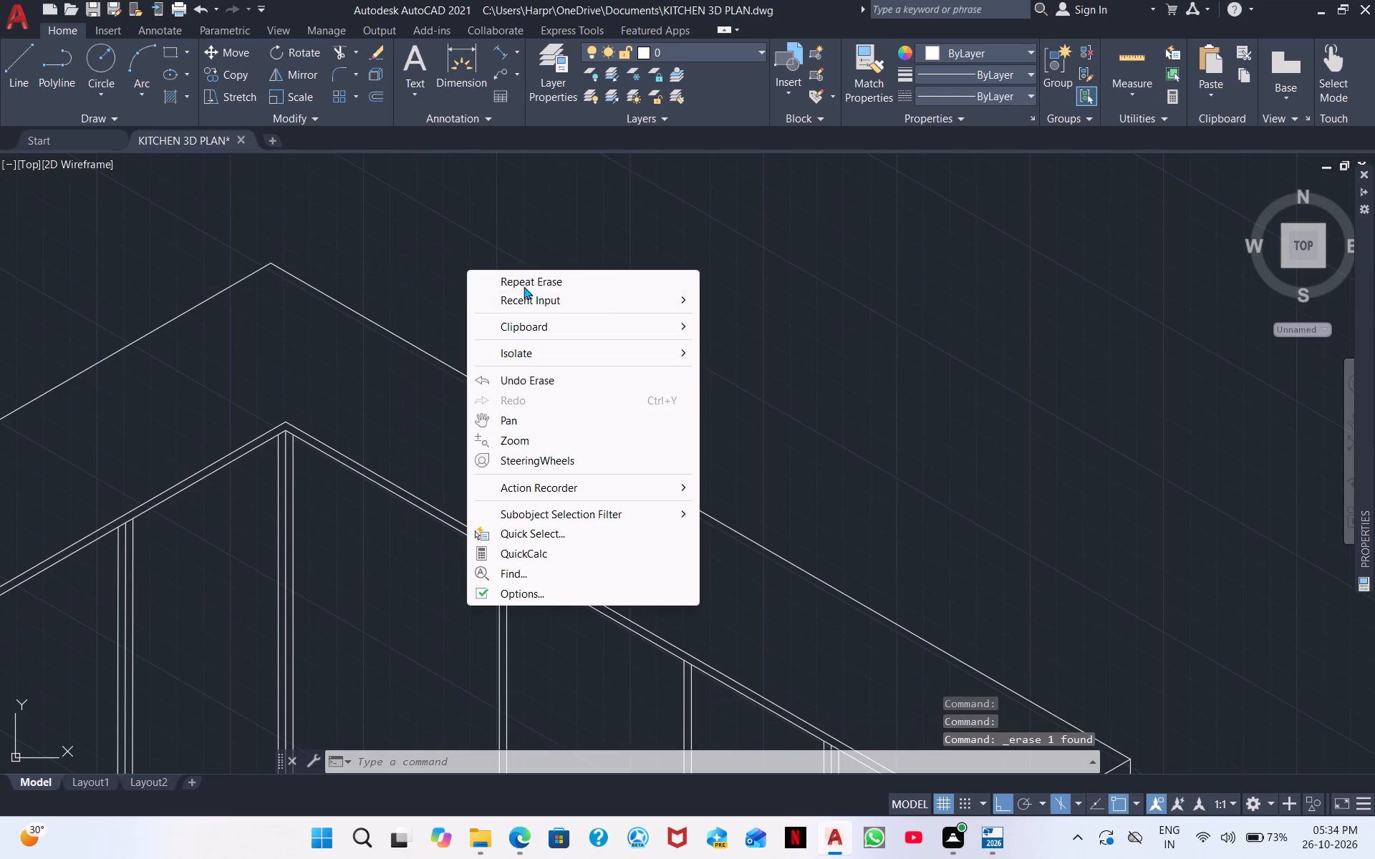
{"action": "left_click", "coordinate": [605, 293]}
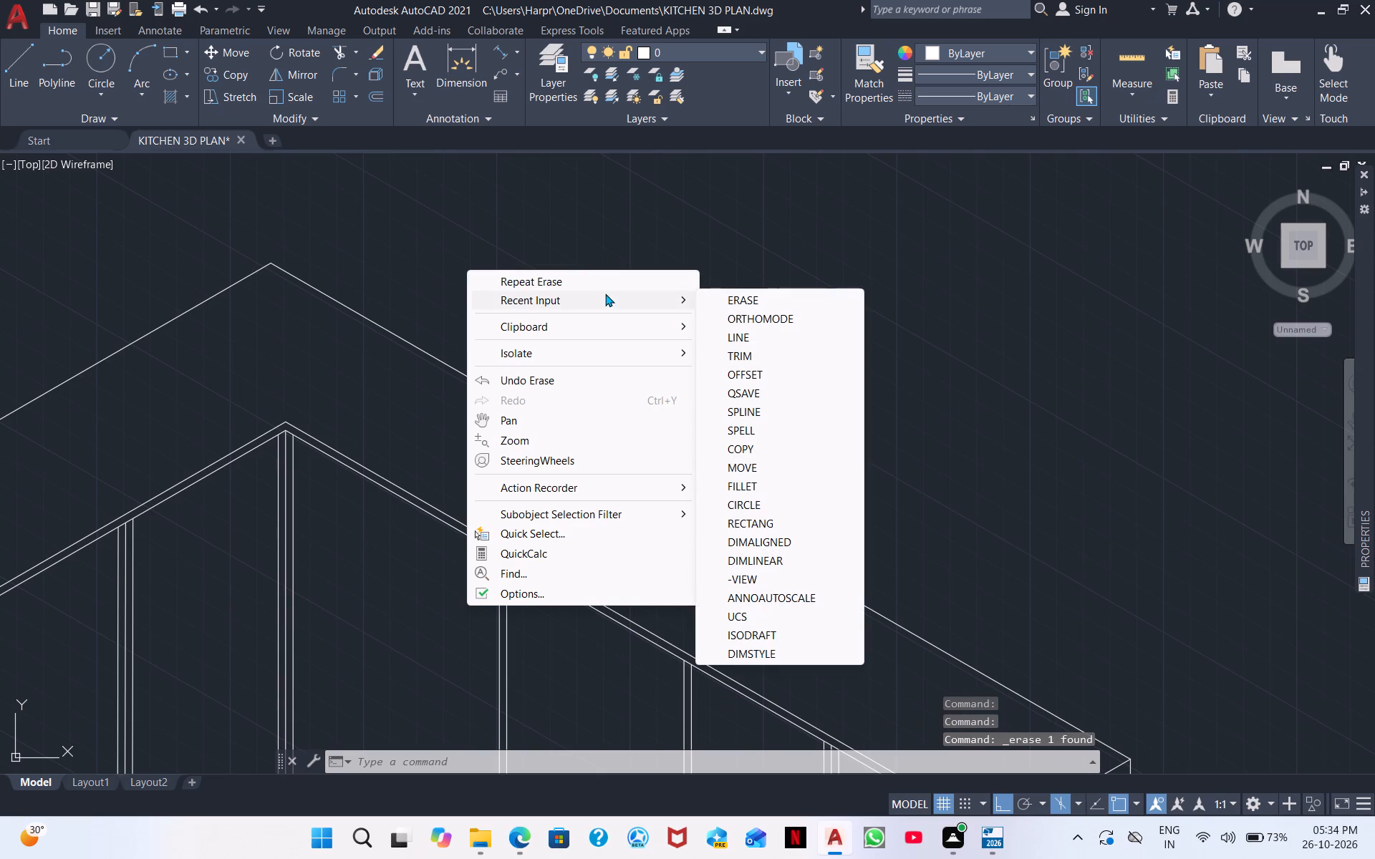
{"action": "left_click", "coordinate": [739, 336]}
{"action": "scroll", "coordinate": [248, 513], "scroll_direction": "up", "scroll_amount": 4}
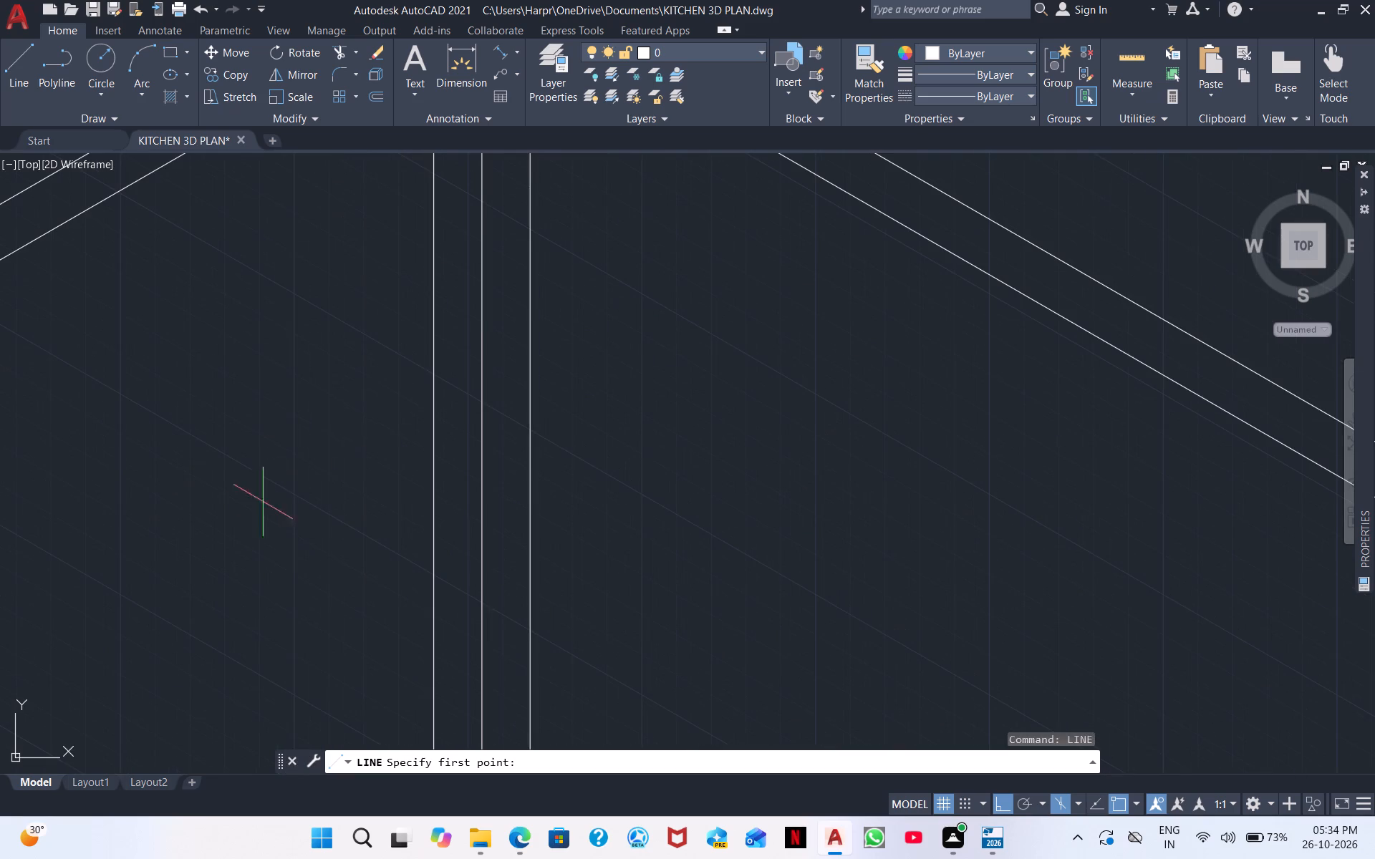
{"action": "left_click", "coordinate": [481, 291]}
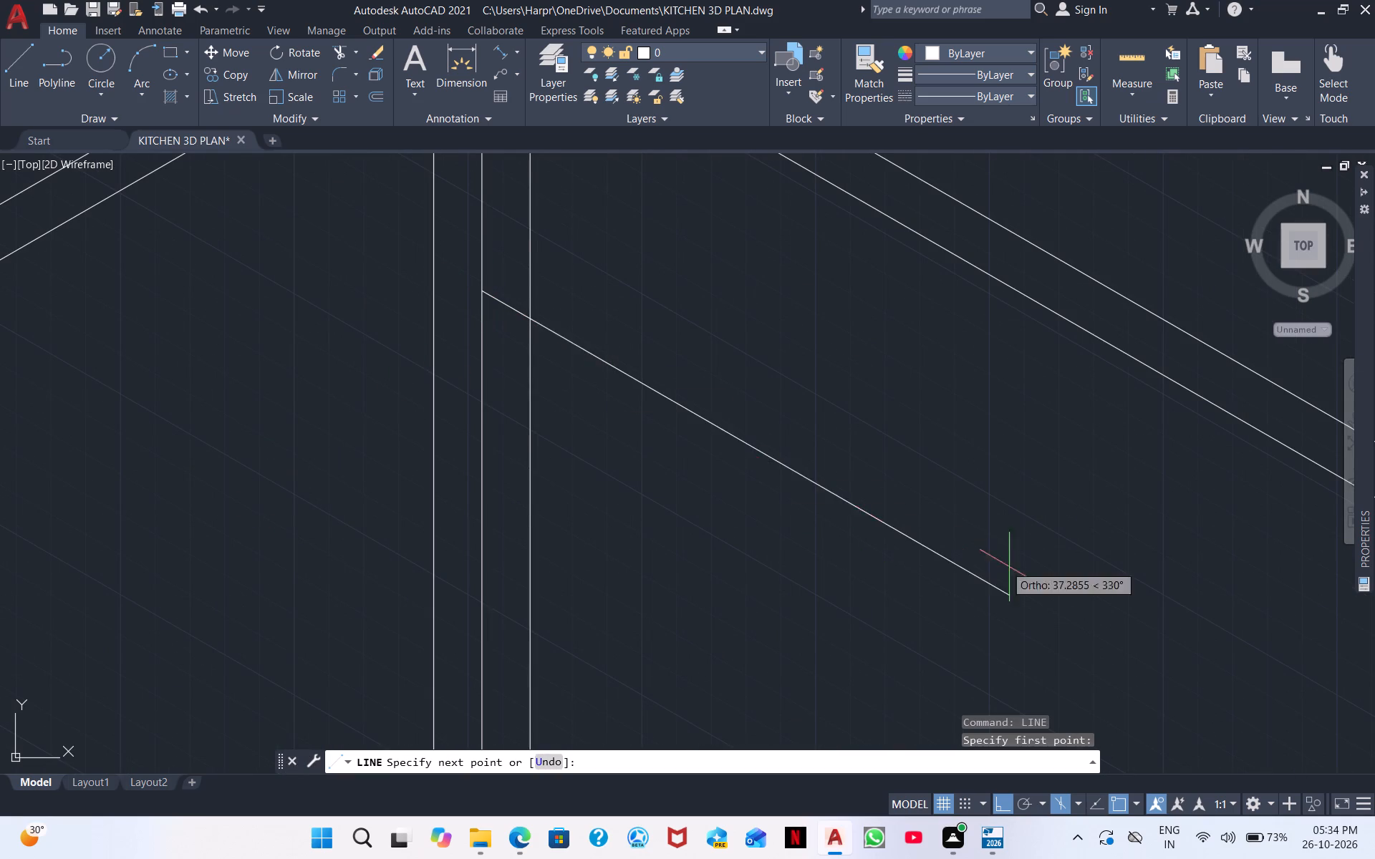
{"action": "middle_click_drag", "start_coordinate": [1049, 602], "coordinate": [522, 354]}
{"action": "scroll", "coordinate": [556, 414], "scroll_direction": "down", "scroll_amount": 3}
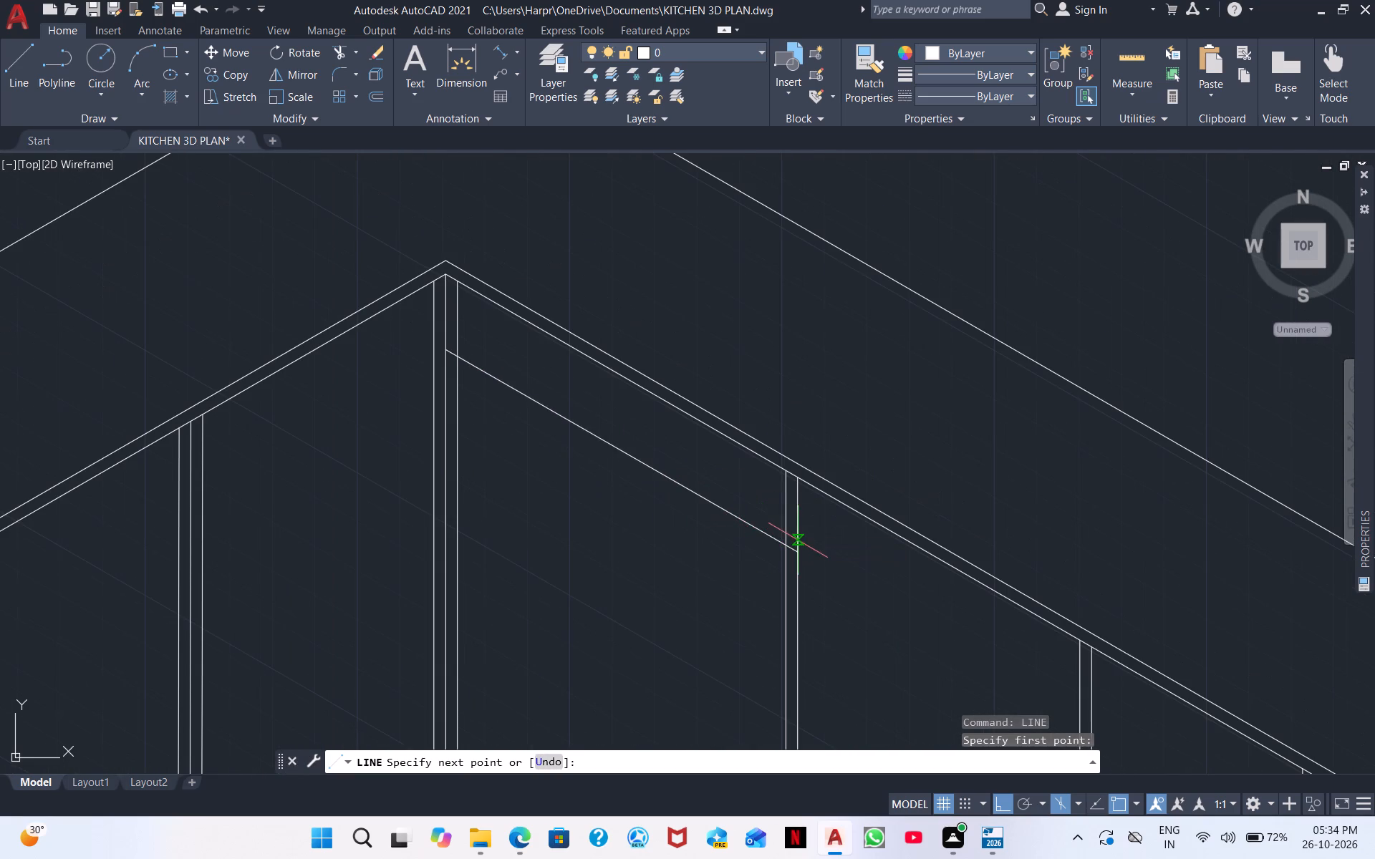
{"action": "scroll", "coordinate": [794, 541], "scroll_direction": "down", "scroll_amount": 3}
{"action": "scroll", "coordinate": [793, 550], "scroll_direction": "up", "scroll_amount": 4}
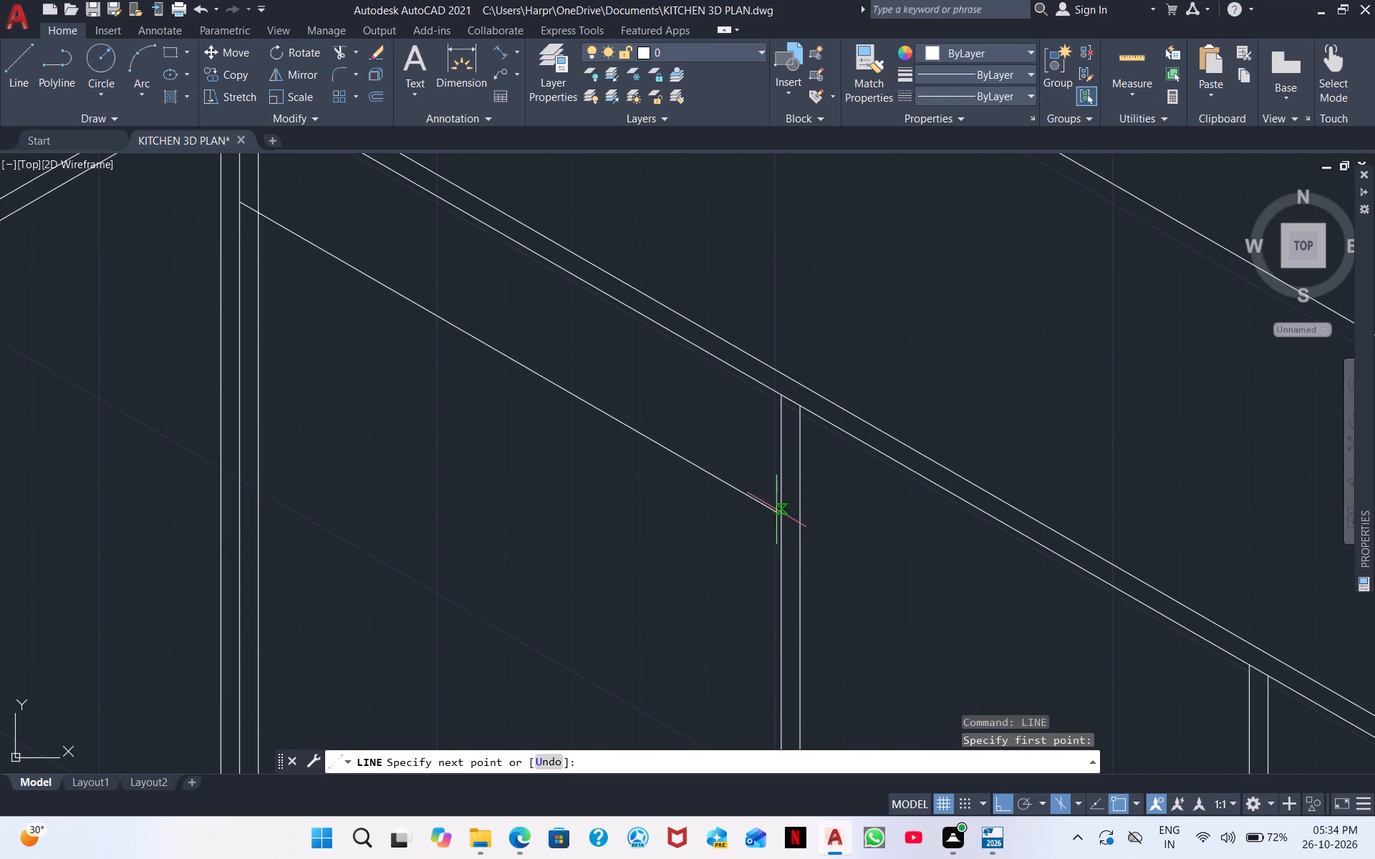
{"action": "left_click", "coordinate": [779, 513]}
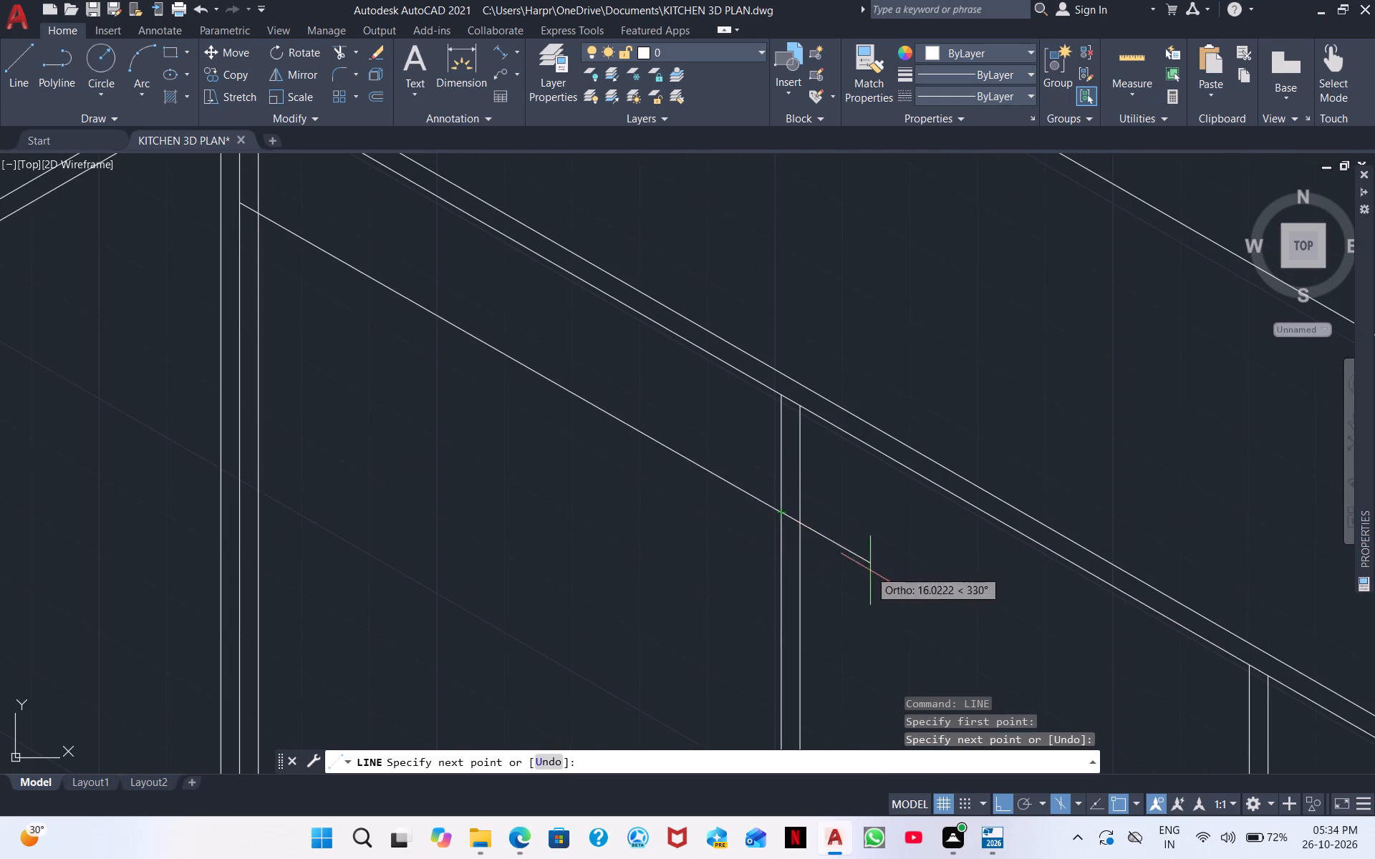
{"action": "middle_click_drag", "start_coordinate": [1045, 709], "coordinate": [635, 523]}
{"action": "middle_click_drag", "start_coordinate": [962, 727], "coordinate": [494, 388]}
{"action": "scroll", "coordinate": [414, 332], "scroll_direction": "down", "scroll_amount": 3}
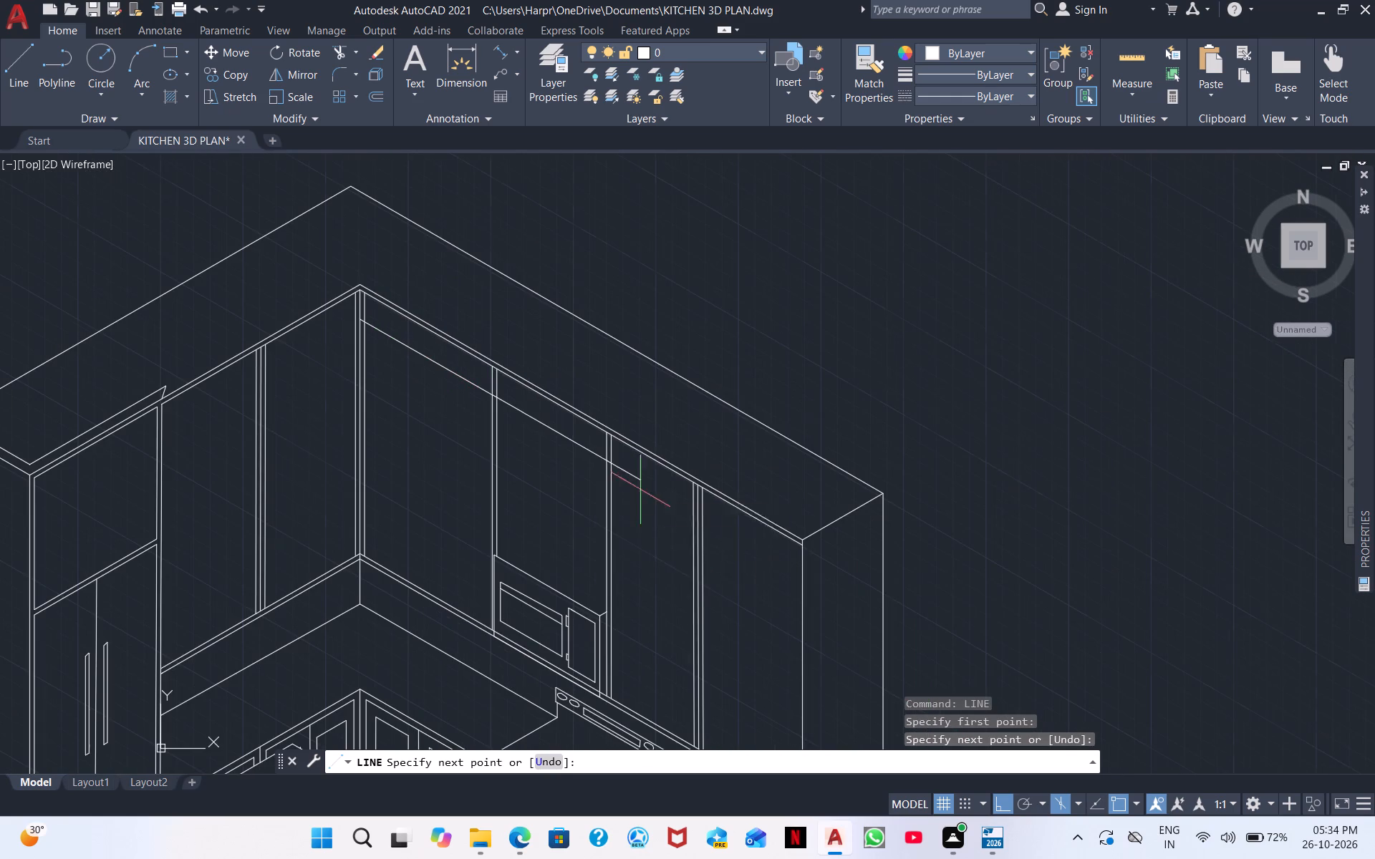
{"action": "left_click", "coordinate": [804, 576]}
{"action": "key", "text": "Escape"}
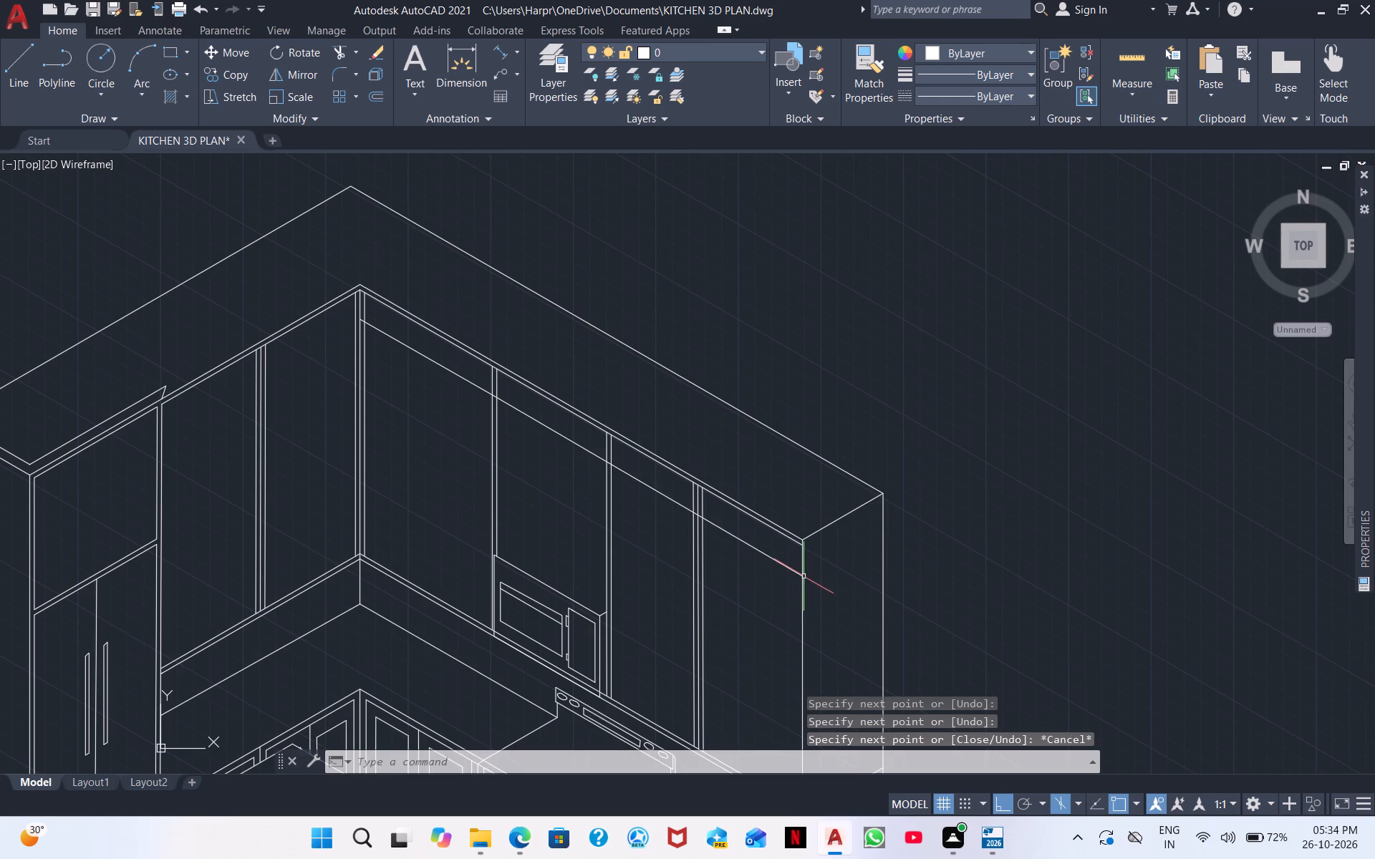
Draw an isometric line just above the bottom rail from the inside corner's middle line to the divider beside the microwave.
{"action": "right_click", "coordinate": [937, 620]}
{"action": "left_click", "coordinate": [1000, 296]}
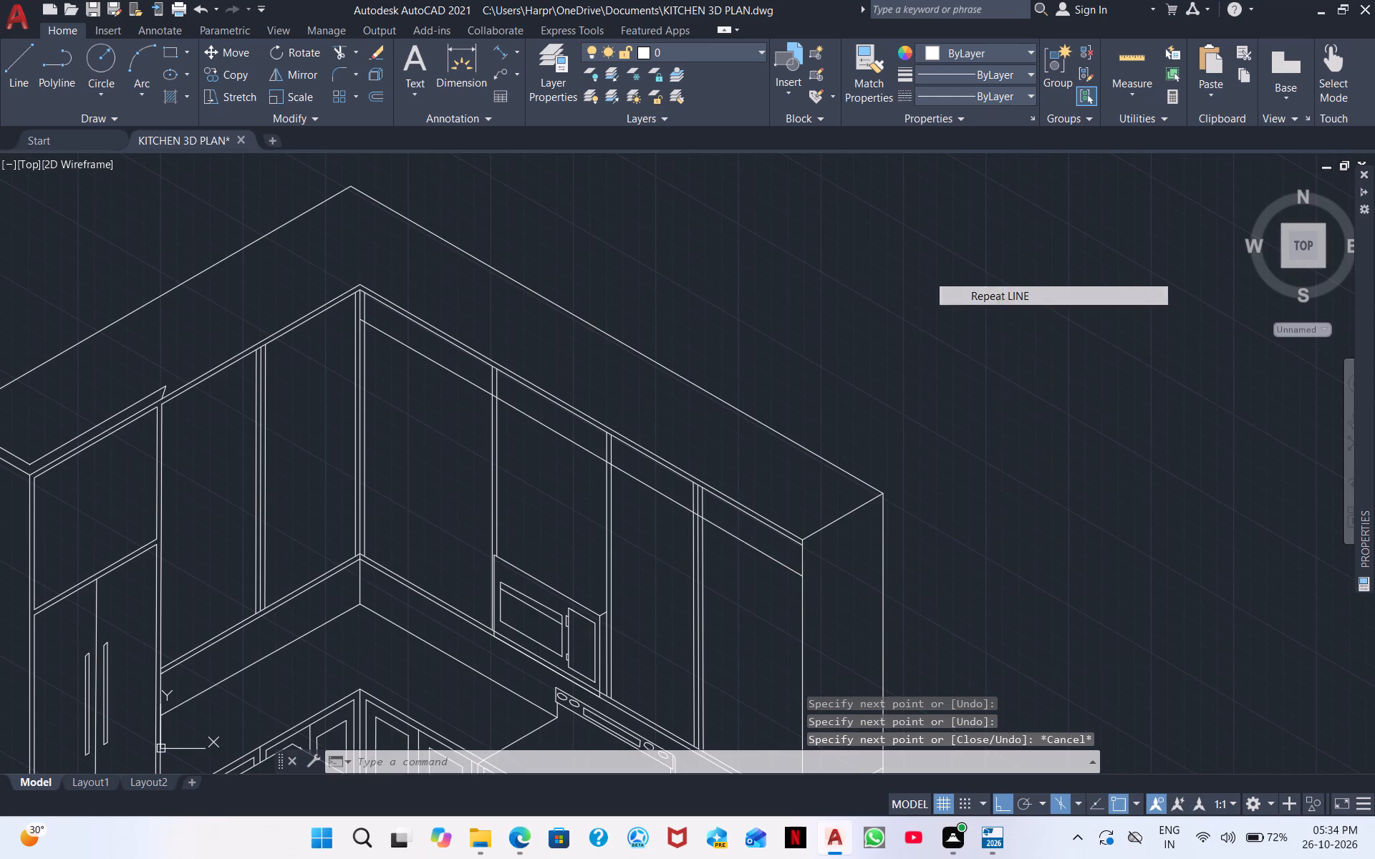
{"action": "scroll", "coordinate": [382, 530], "scroll_direction": "up", "scroll_amount": 4}
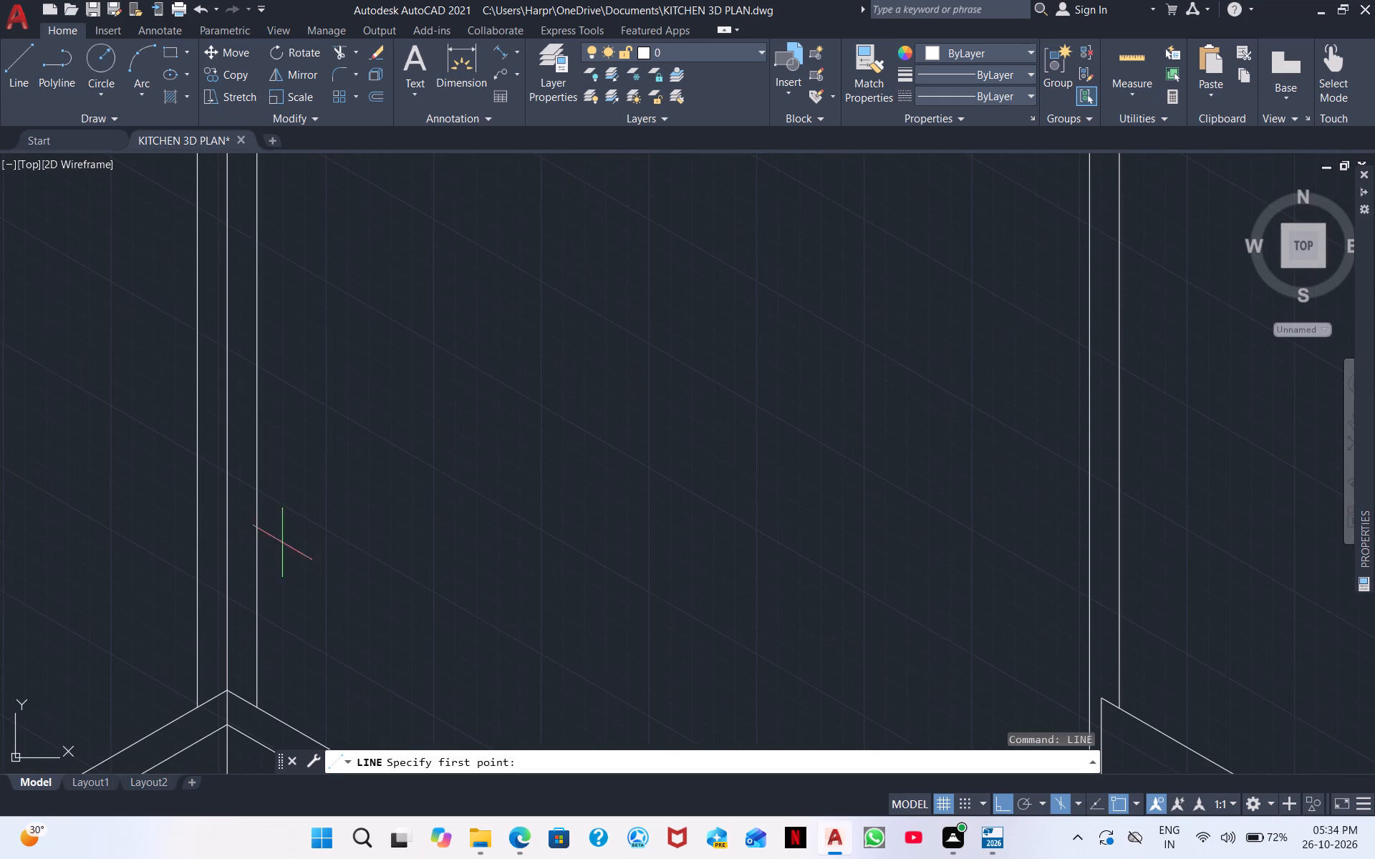
{"action": "middle_click_drag", "start_coordinate": [258, 598], "coordinate": [308, 350]}
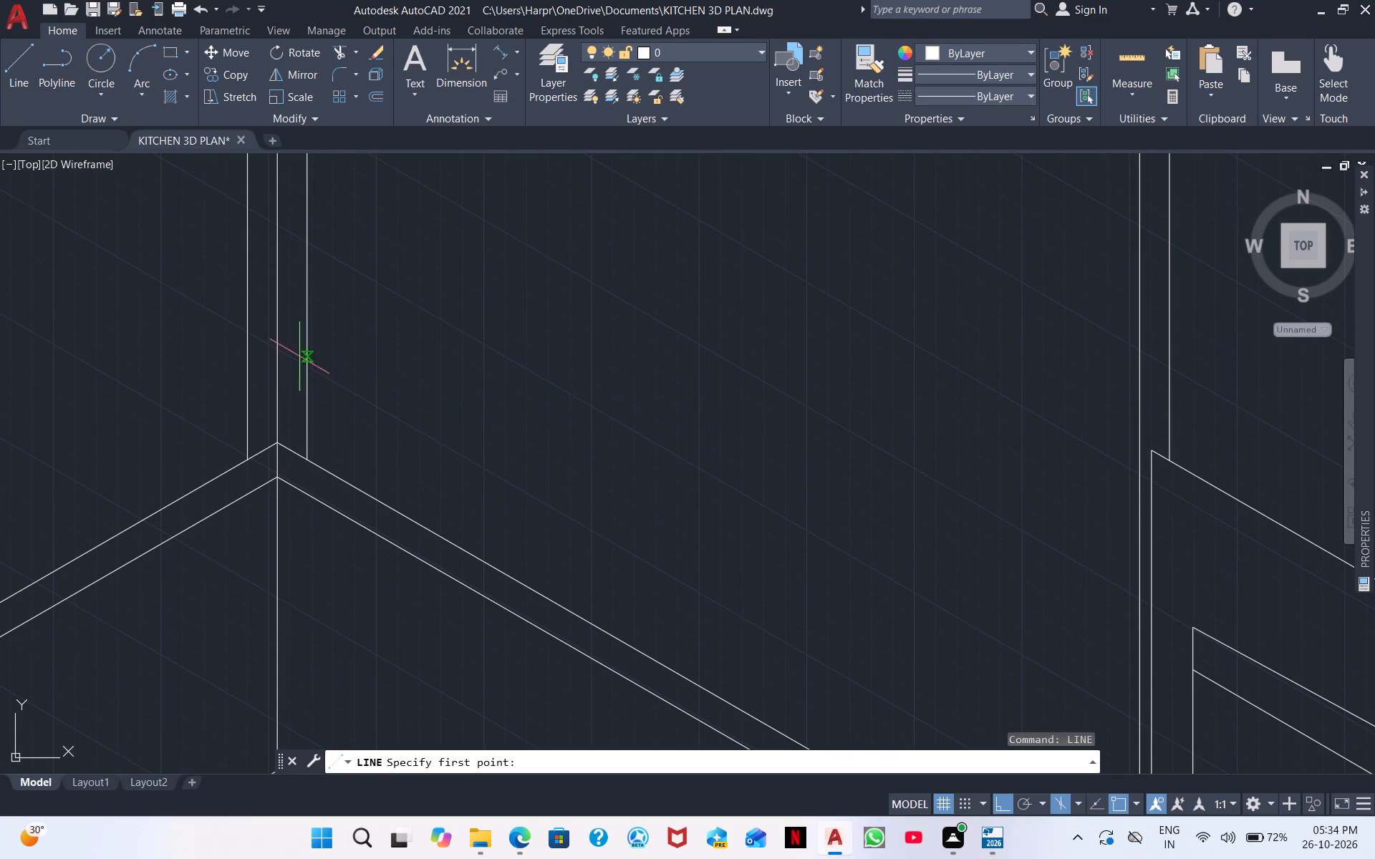
{"action": "left_click", "coordinate": [276, 356]}
{"action": "middle_click_drag", "start_coordinate": [674, 488], "coordinate": [219, 301]}
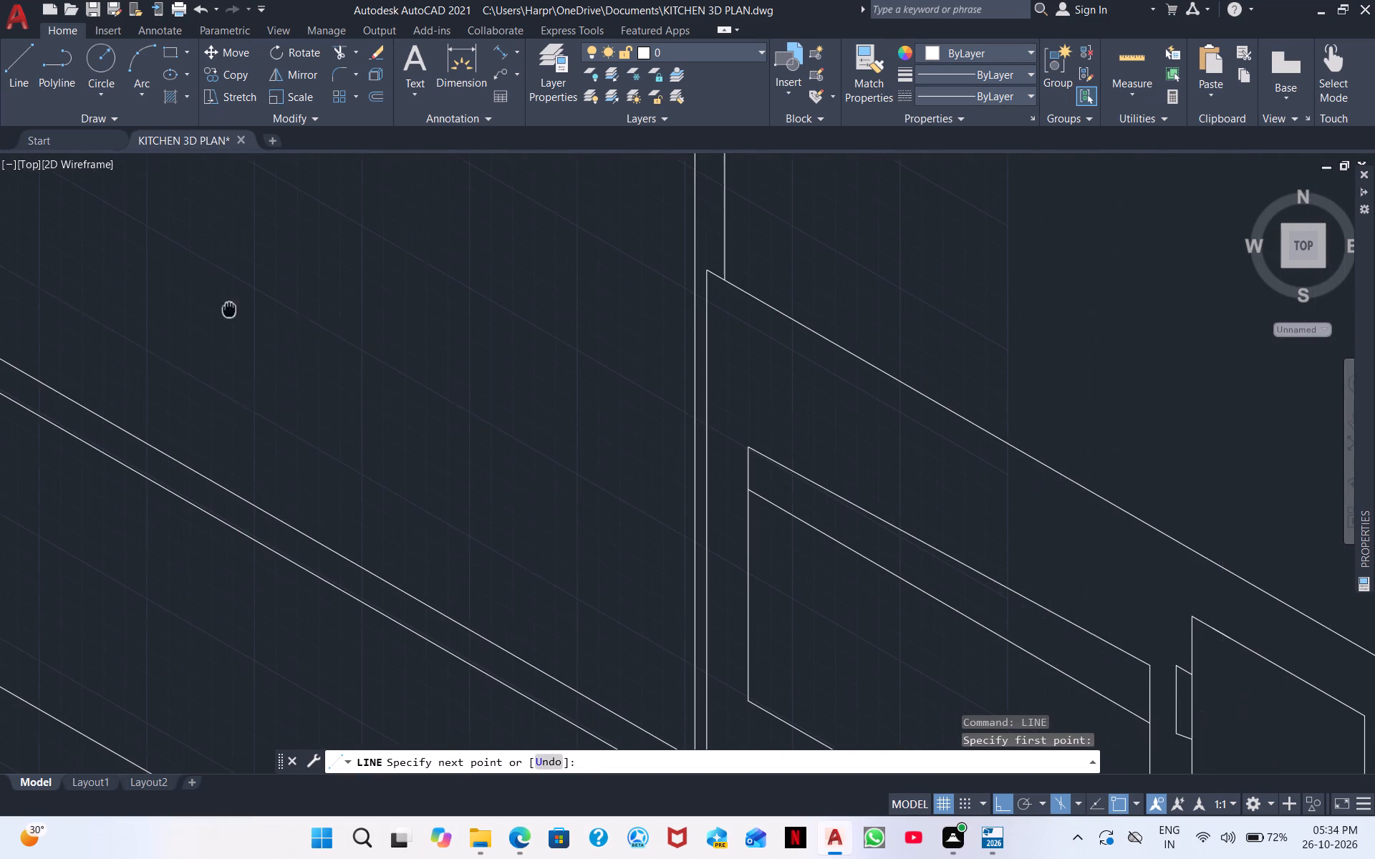
{"action": "middle_click_drag", "start_coordinate": [219, 301], "coordinate": [229, 308]}
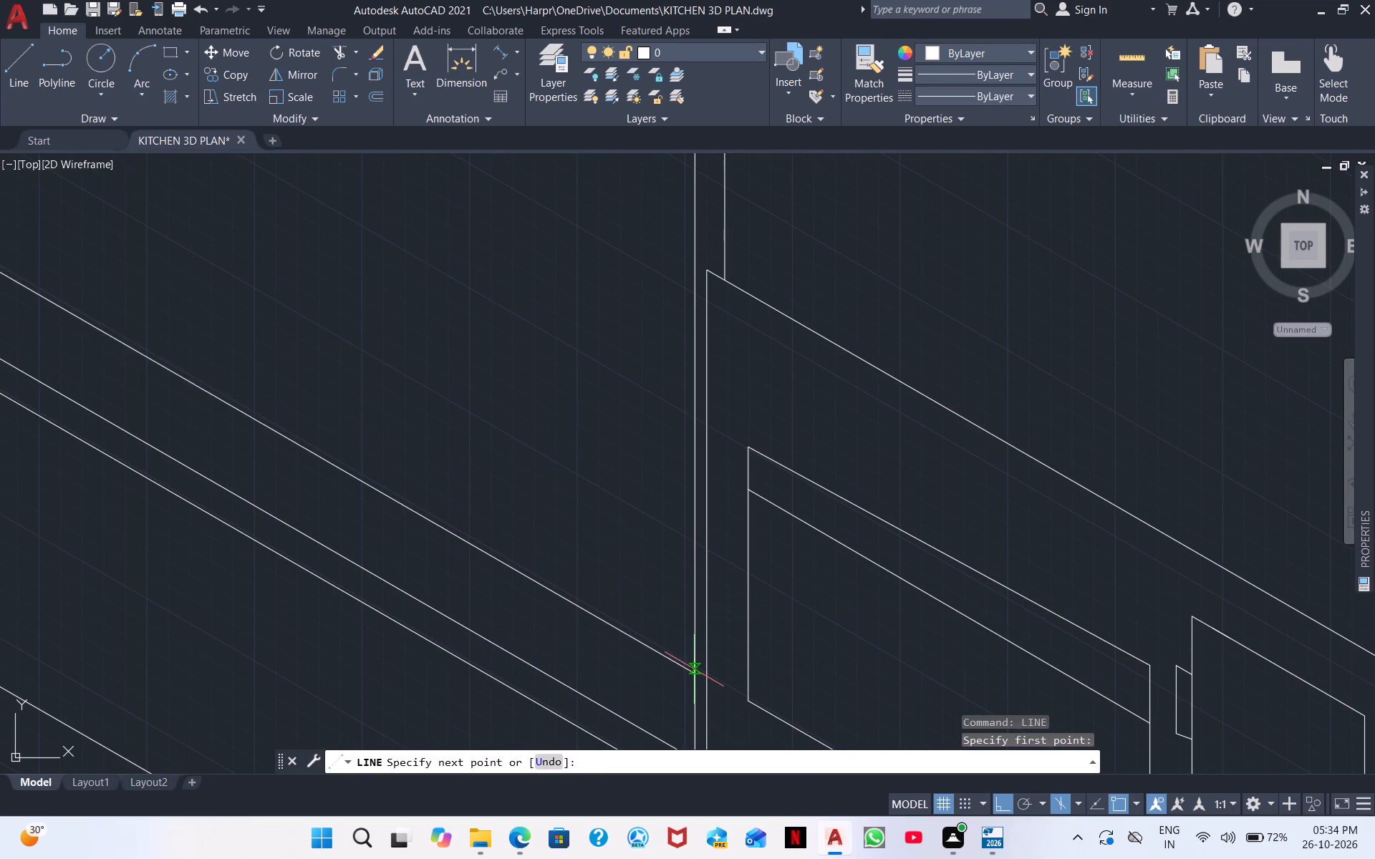
{"action": "left_click", "coordinate": [694, 671]}
{"action": "right_click", "coordinate": [711, 623]}
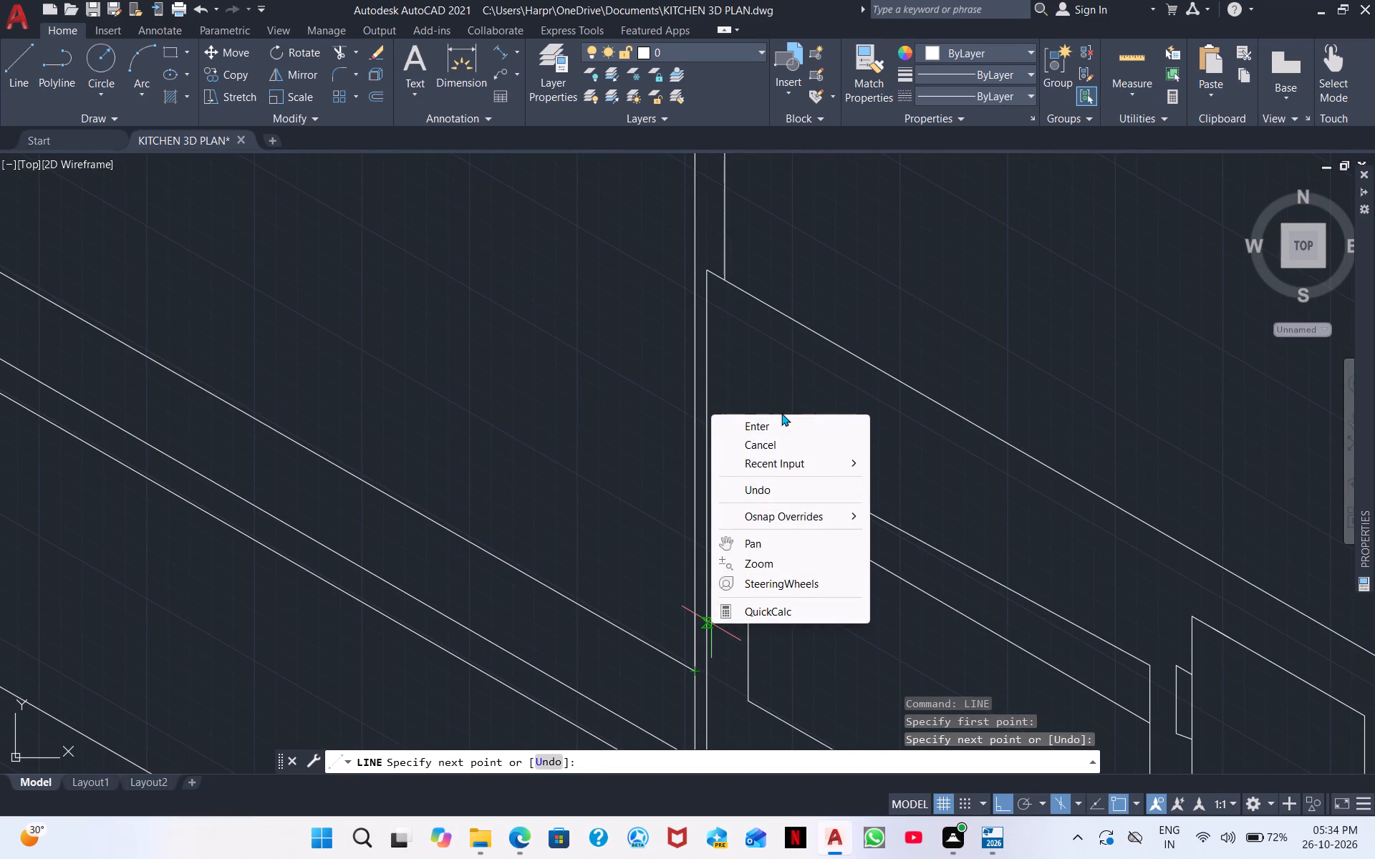
{"action": "left_click", "coordinate": [773, 423]}
Continue the line above the bottom rail from the divider past the microwave to the wall cabinets' end edge.
{"action": "right_click", "coordinate": [841, 567]}
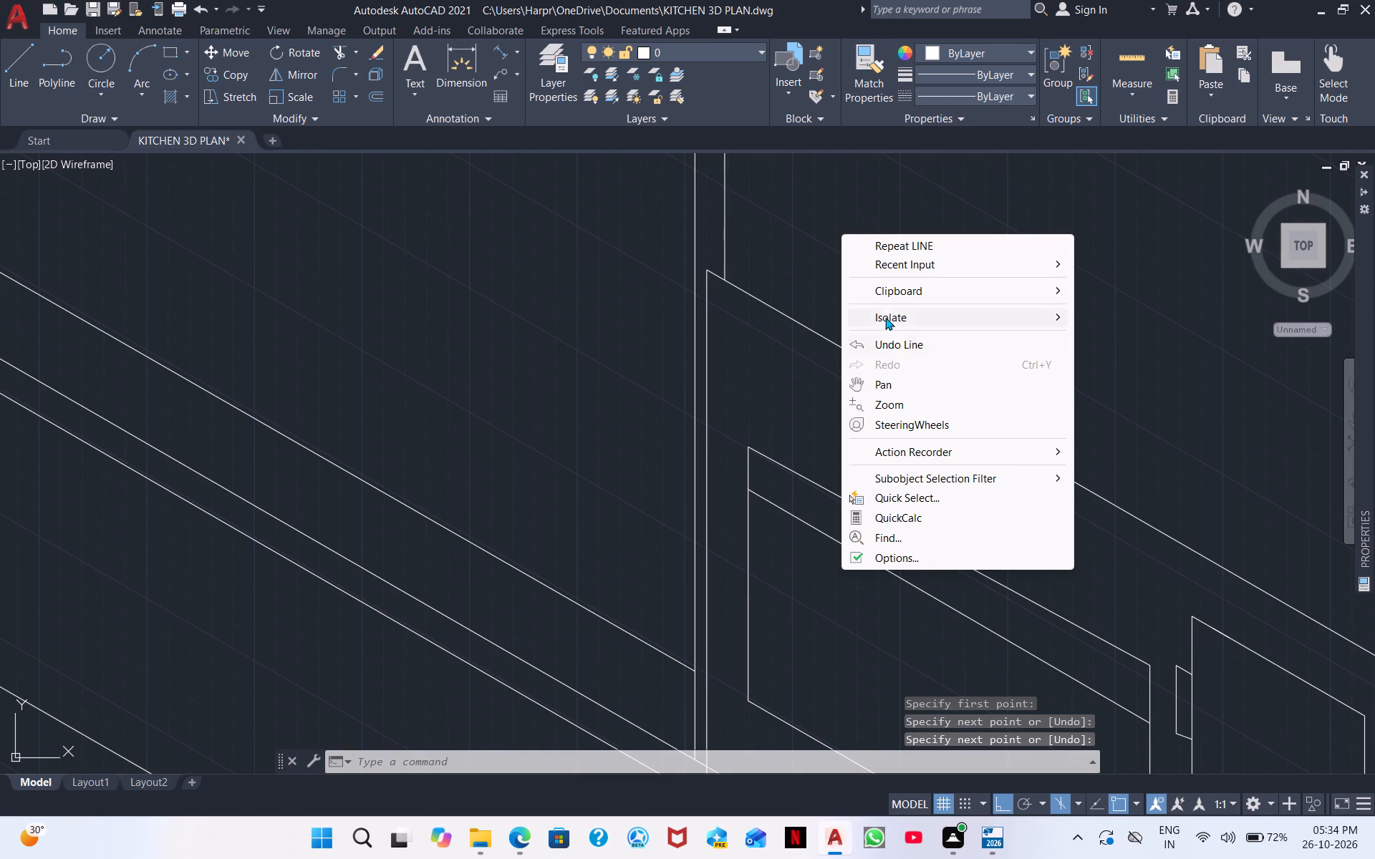
{"action": "left_click", "coordinate": [961, 238]}
{"action": "scroll", "coordinate": [1049, 482], "scroll_direction": "down", "scroll_amount": 3}
{"action": "middle_click_drag", "start_coordinate": [984, 515], "coordinate": [329, 335]}
{"action": "scroll", "coordinate": [408, 392], "scroll_direction": "up", "scroll_amount": 3}
{"action": "scroll", "coordinate": [64, 312], "scroll_direction": "down", "scroll_amount": 2}
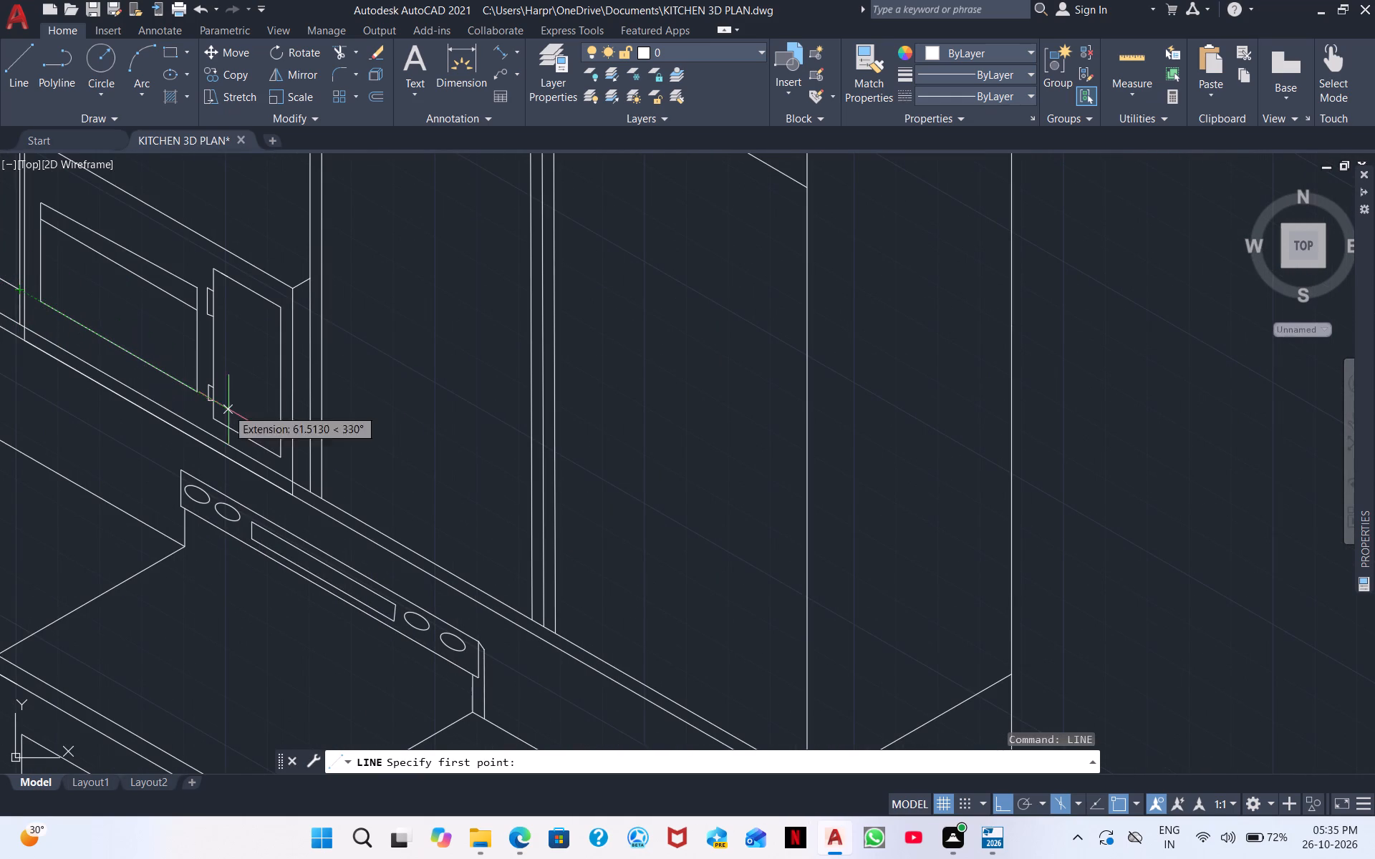
{"action": "left_click", "coordinate": [322, 458]}
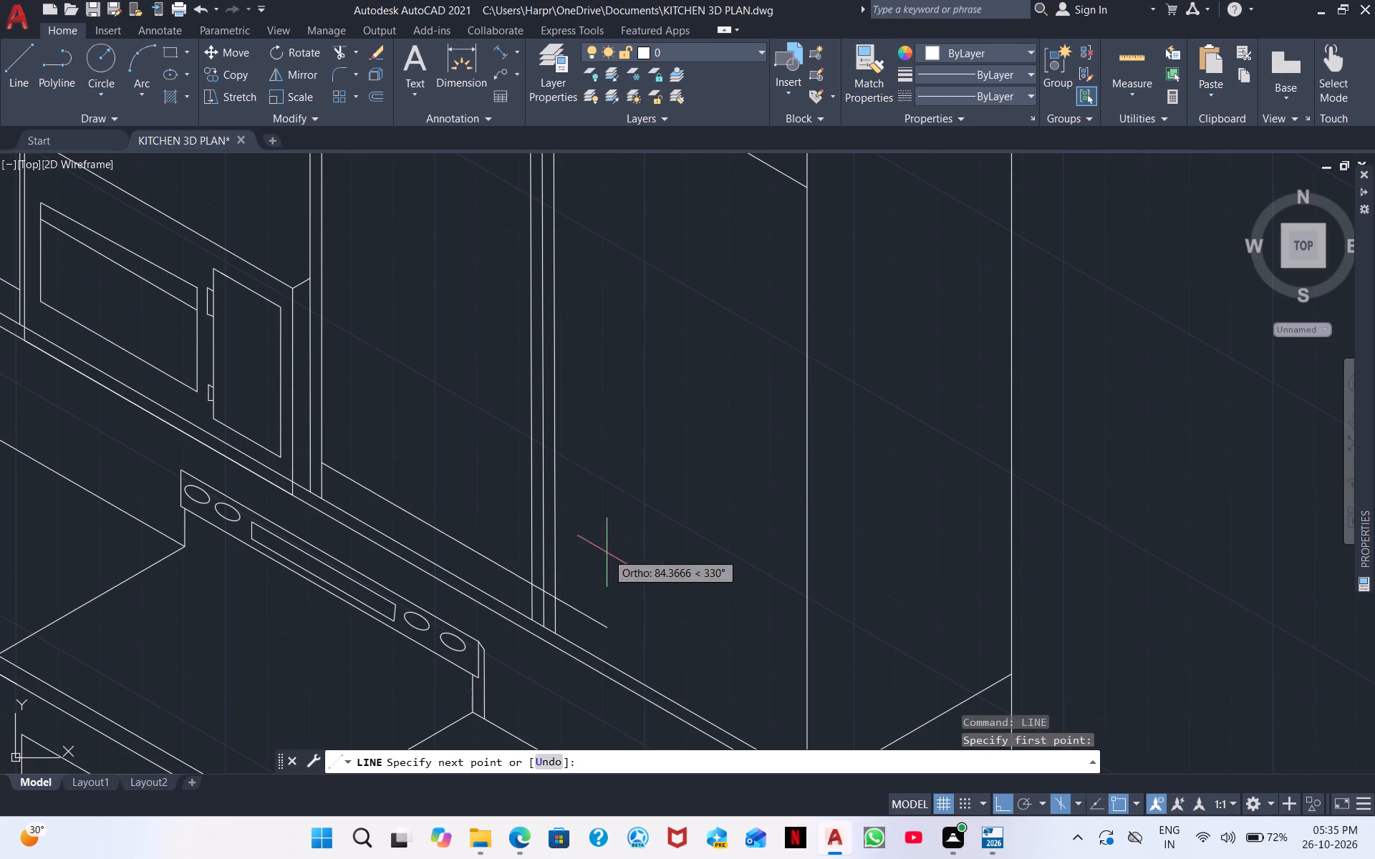
{"action": "middle_click_drag", "start_coordinate": [799, 738], "coordinate": [778, 707]}
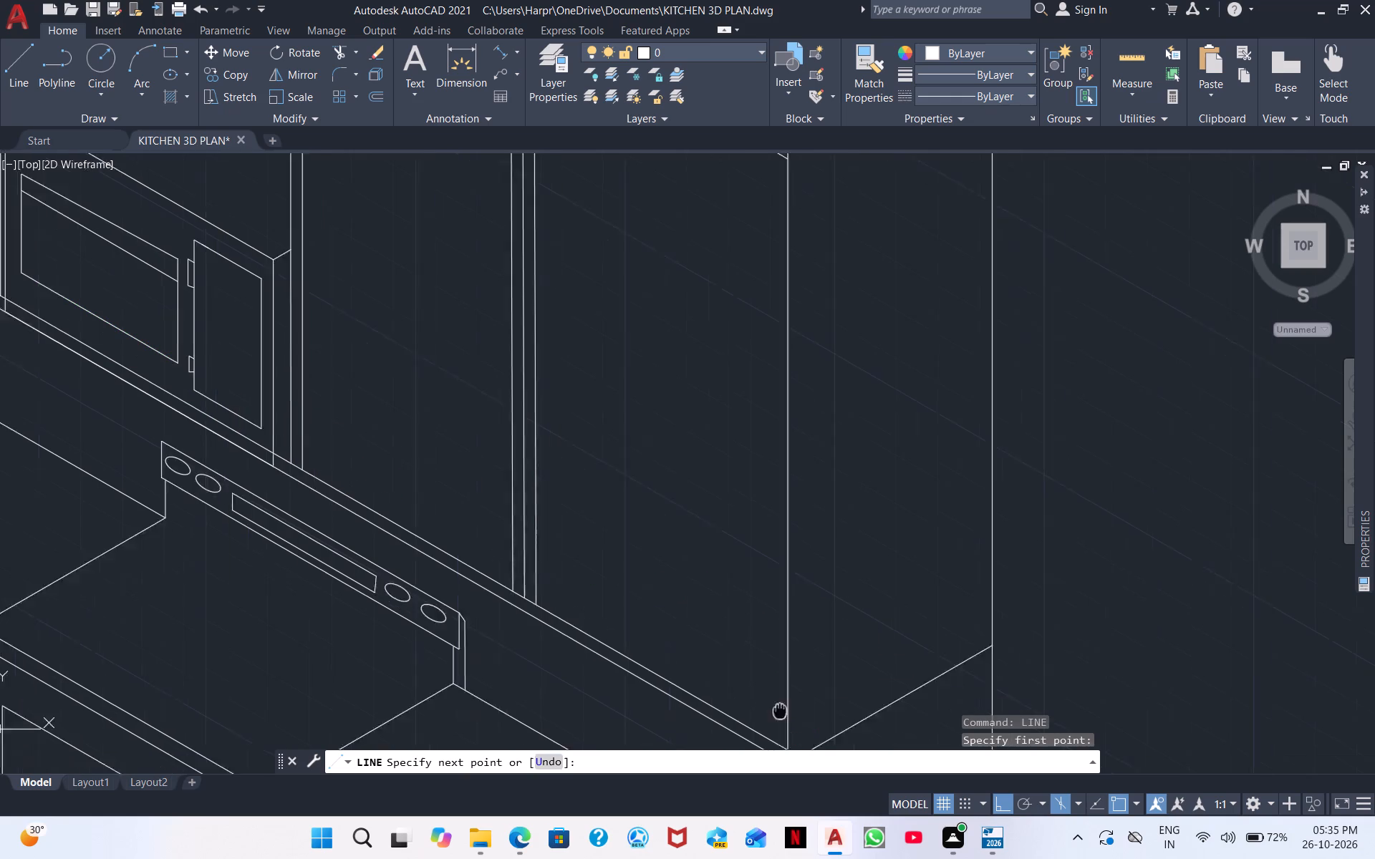
{"action": "middle_click_drag", "start_coordinate": [778, 707], "coordinate": [653, 462]}
{"action": "left_click", "coordinate": [662, 467]}
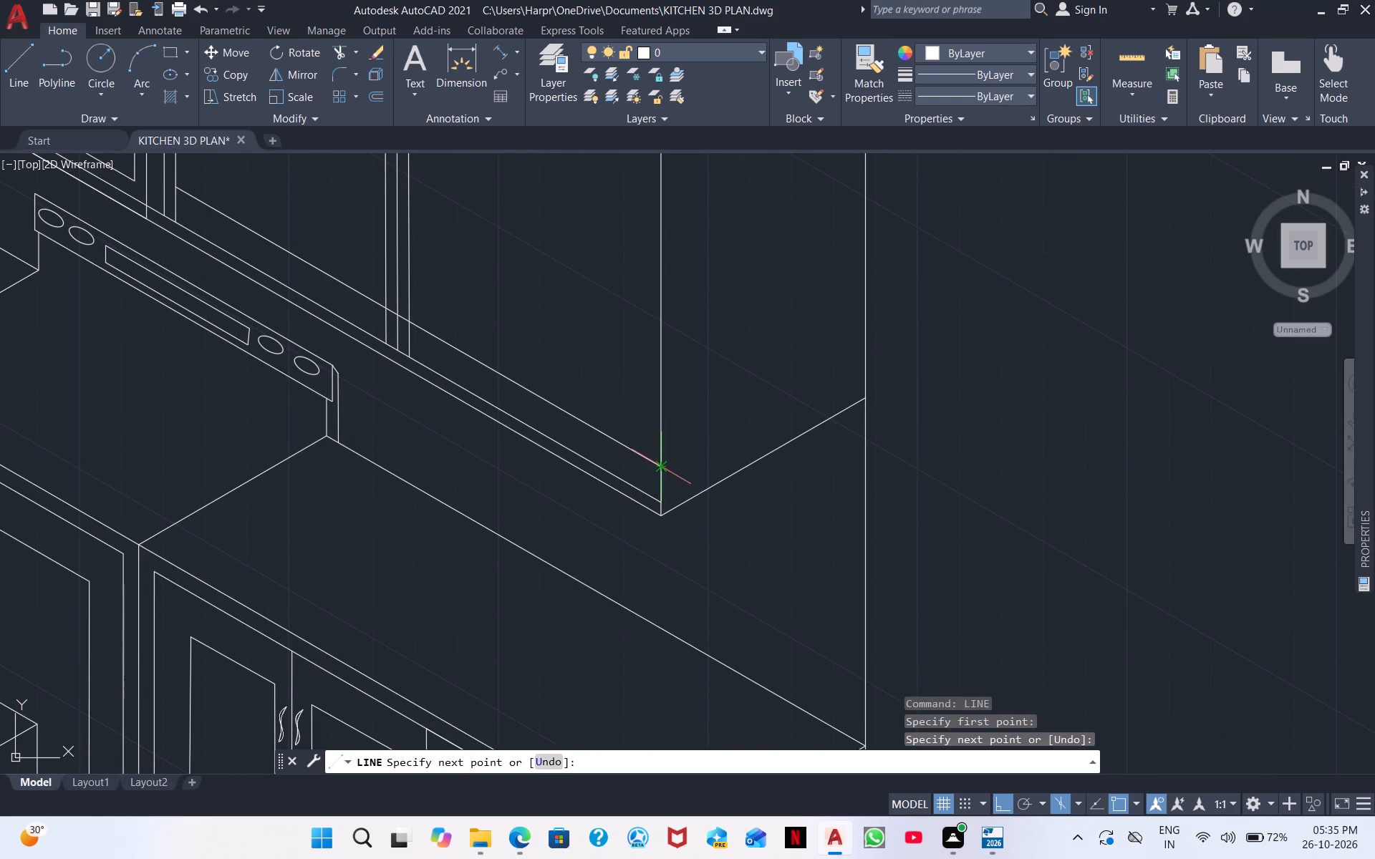
{"action": "key", "text": "Escape"}
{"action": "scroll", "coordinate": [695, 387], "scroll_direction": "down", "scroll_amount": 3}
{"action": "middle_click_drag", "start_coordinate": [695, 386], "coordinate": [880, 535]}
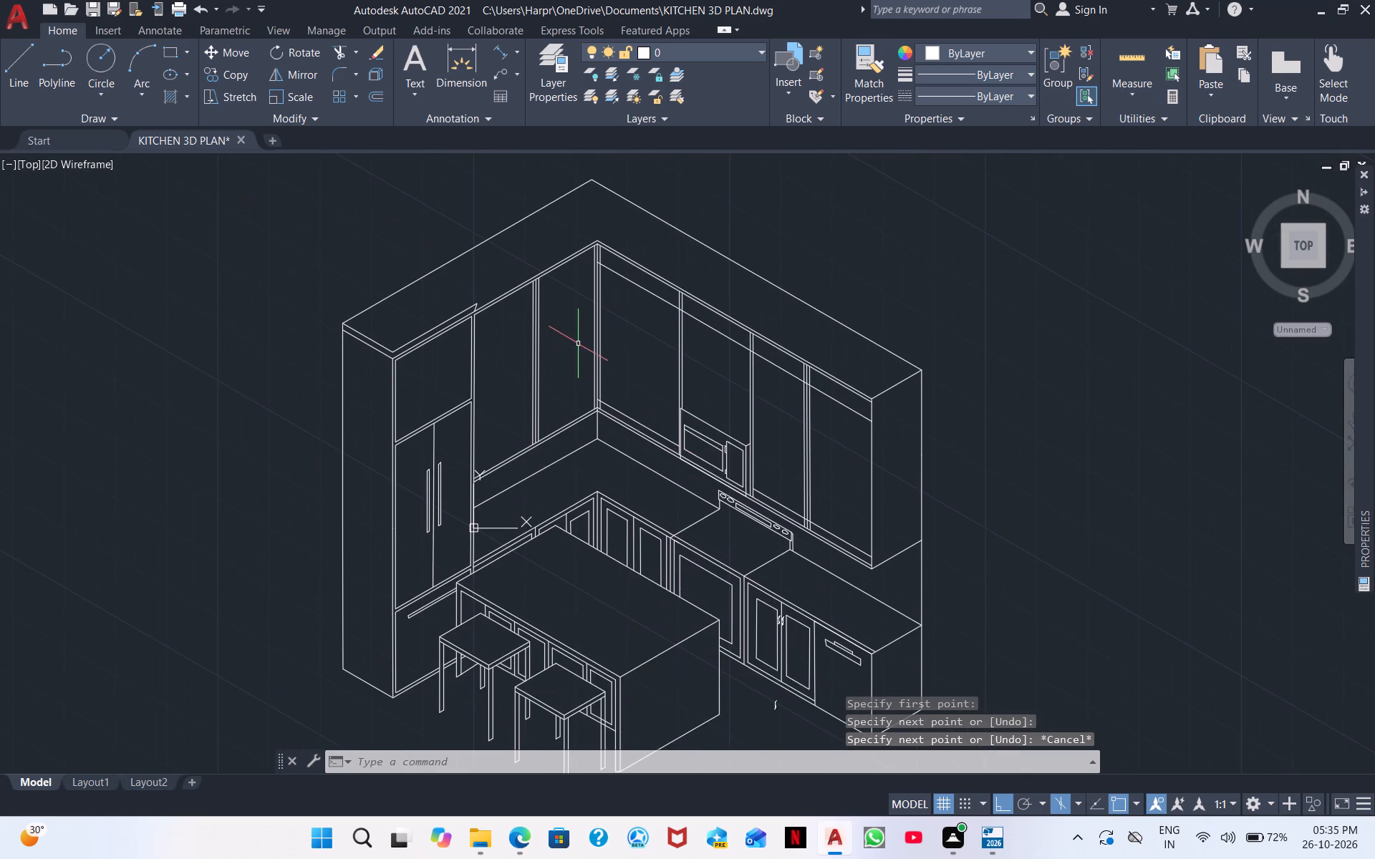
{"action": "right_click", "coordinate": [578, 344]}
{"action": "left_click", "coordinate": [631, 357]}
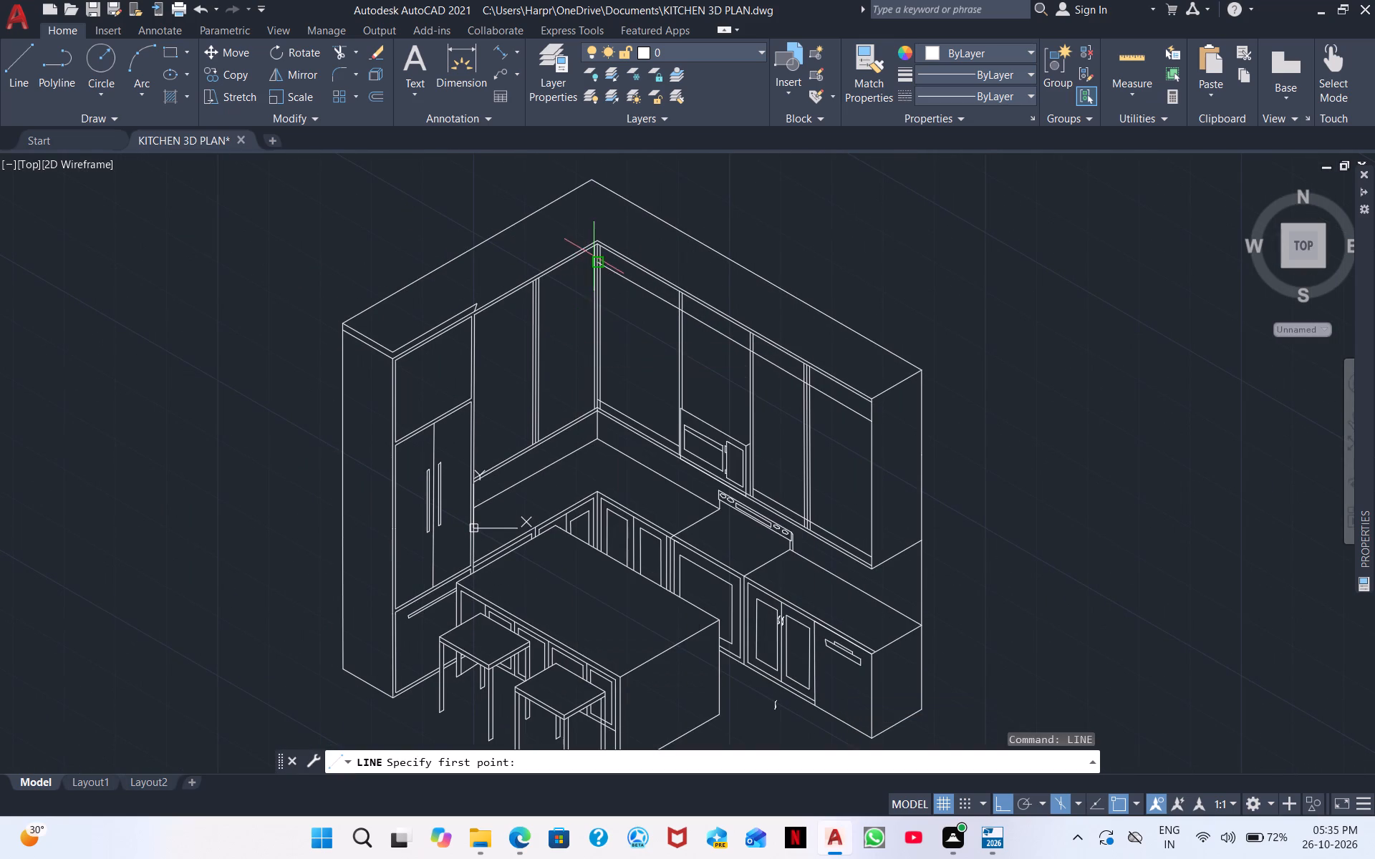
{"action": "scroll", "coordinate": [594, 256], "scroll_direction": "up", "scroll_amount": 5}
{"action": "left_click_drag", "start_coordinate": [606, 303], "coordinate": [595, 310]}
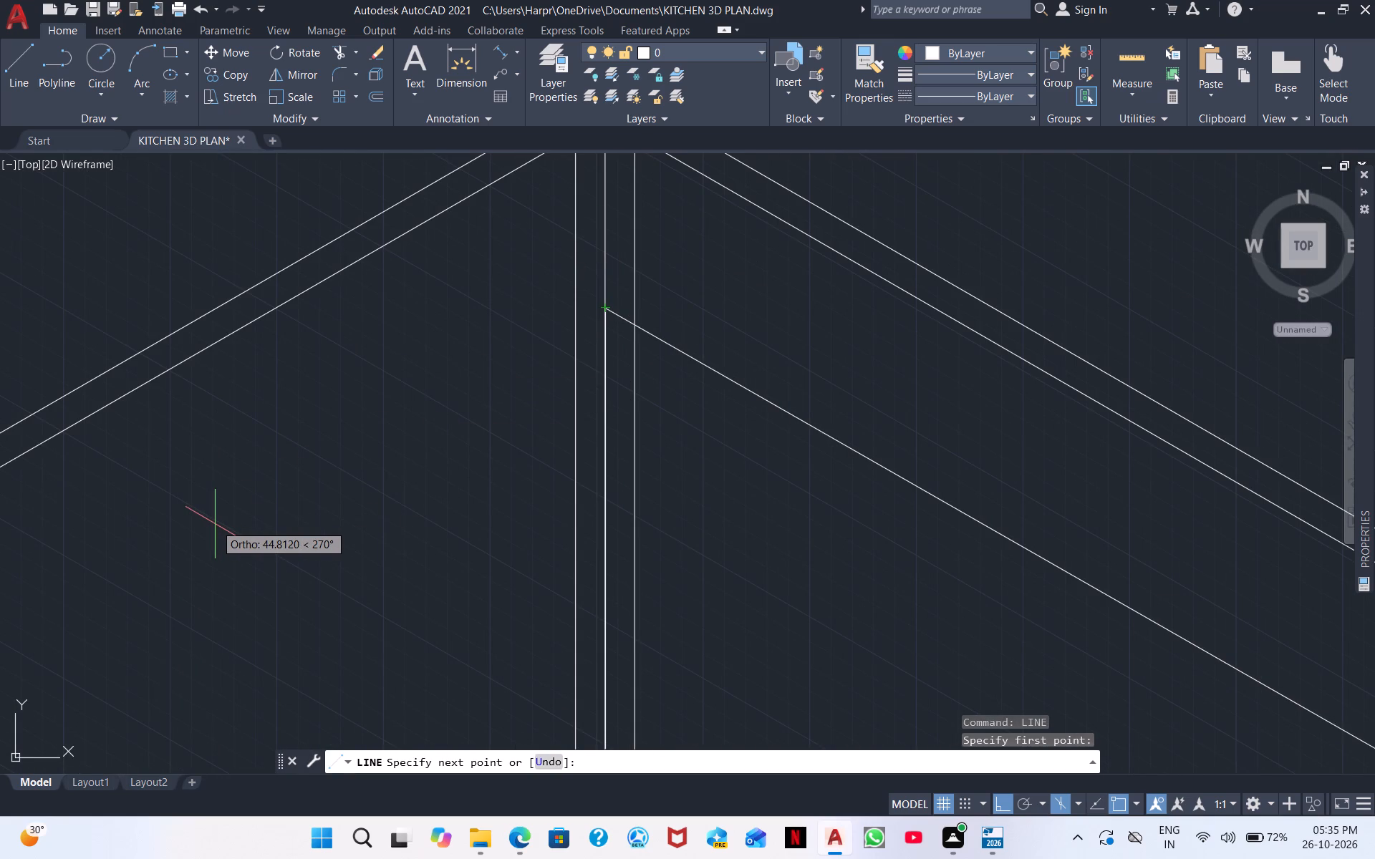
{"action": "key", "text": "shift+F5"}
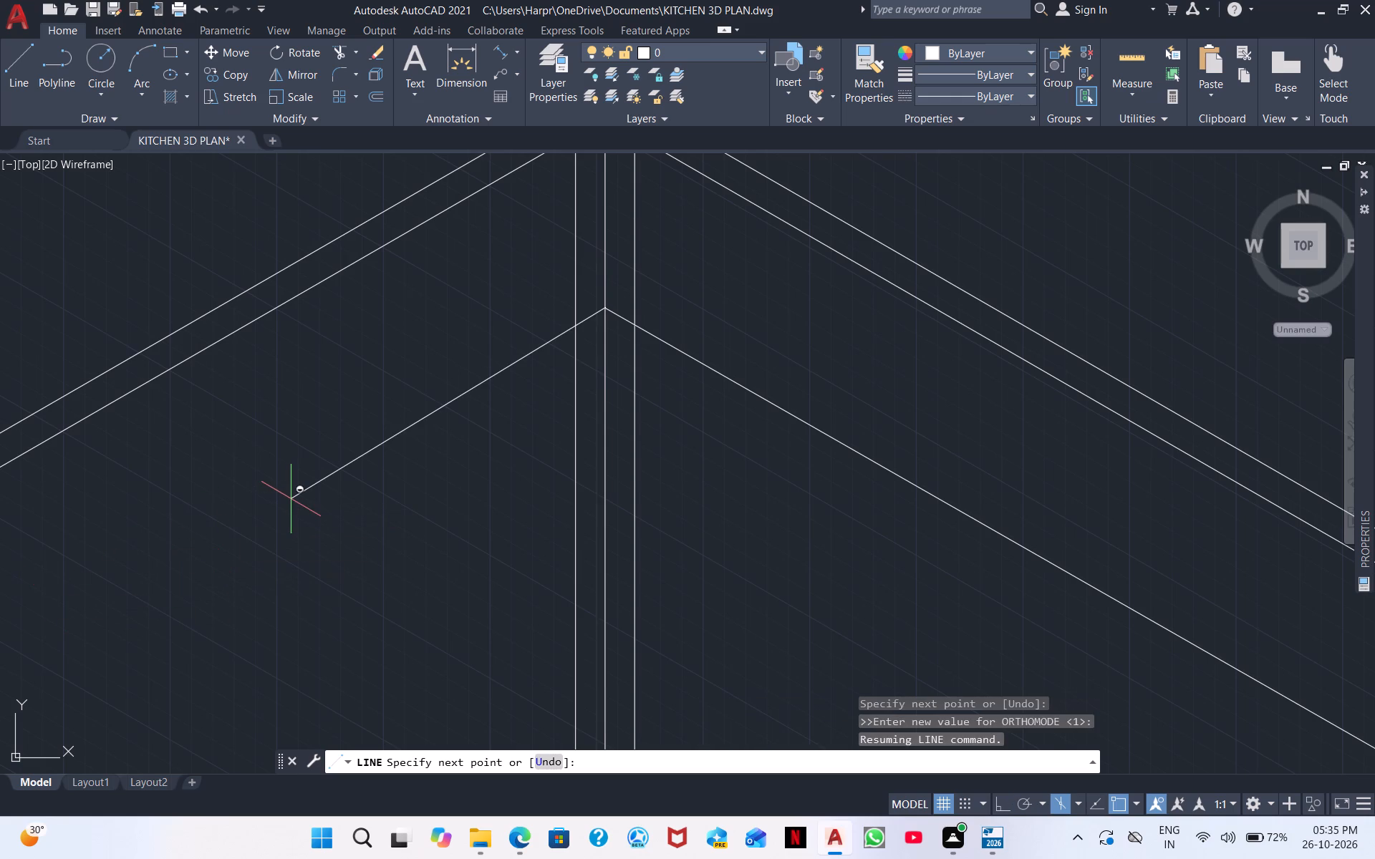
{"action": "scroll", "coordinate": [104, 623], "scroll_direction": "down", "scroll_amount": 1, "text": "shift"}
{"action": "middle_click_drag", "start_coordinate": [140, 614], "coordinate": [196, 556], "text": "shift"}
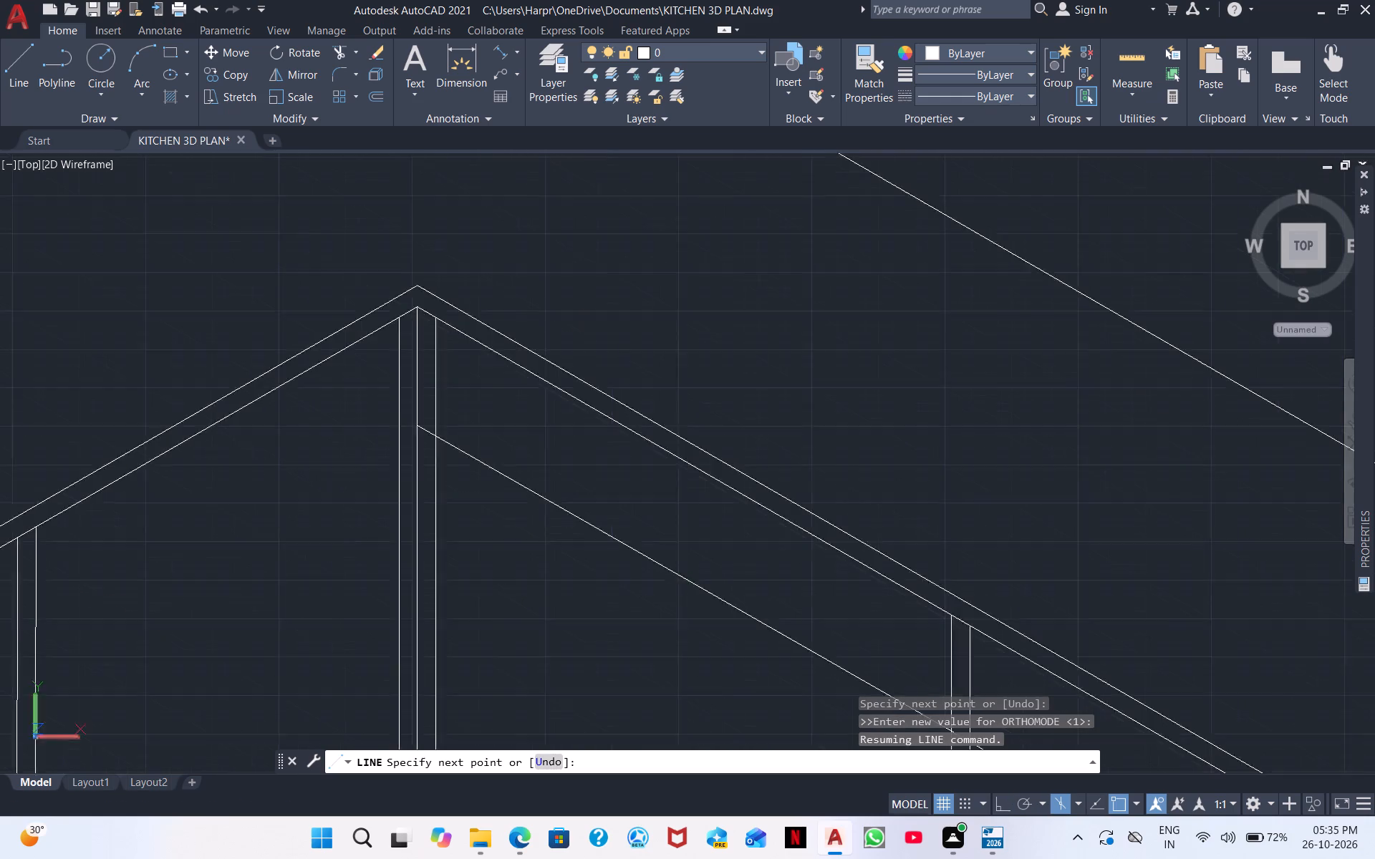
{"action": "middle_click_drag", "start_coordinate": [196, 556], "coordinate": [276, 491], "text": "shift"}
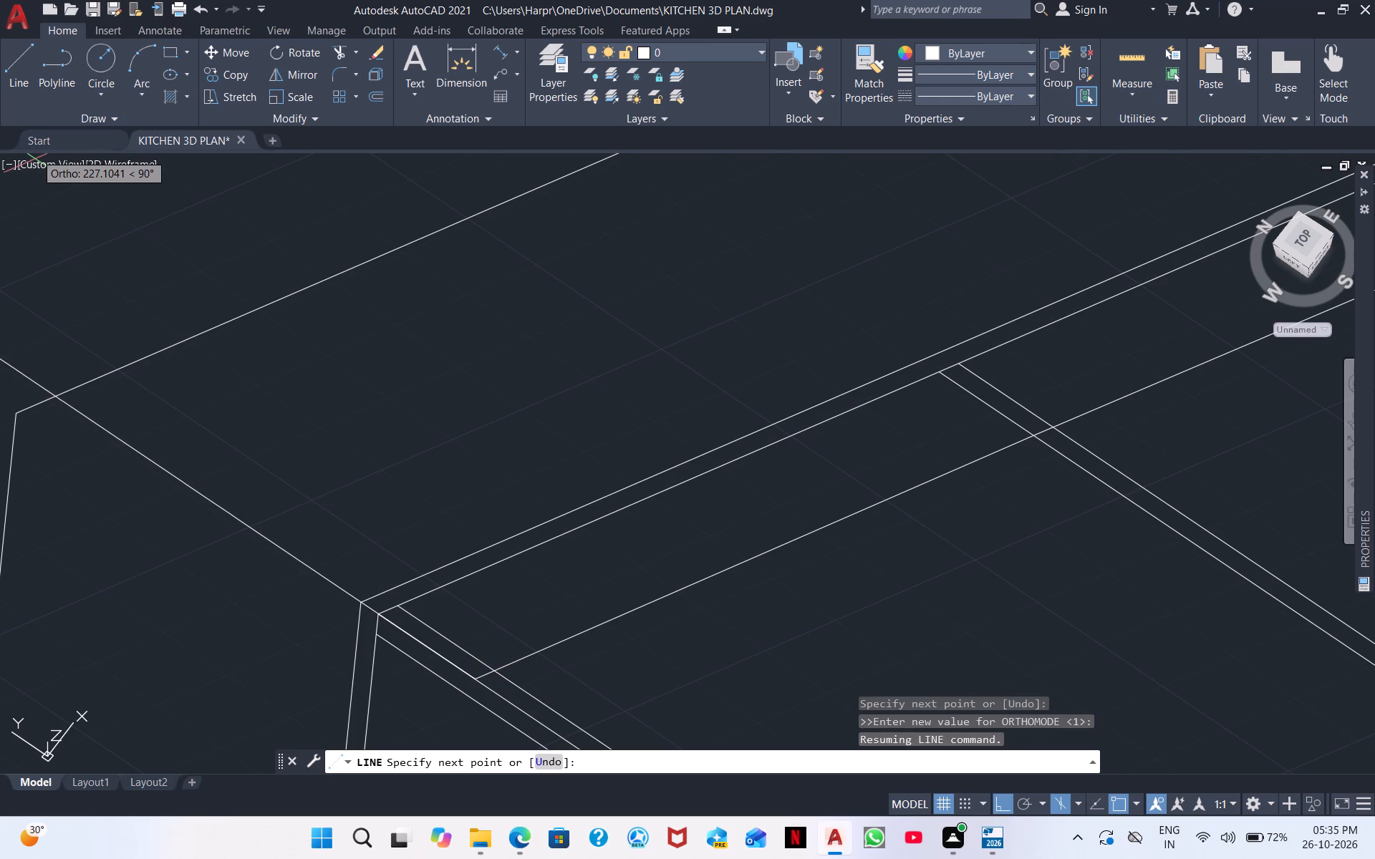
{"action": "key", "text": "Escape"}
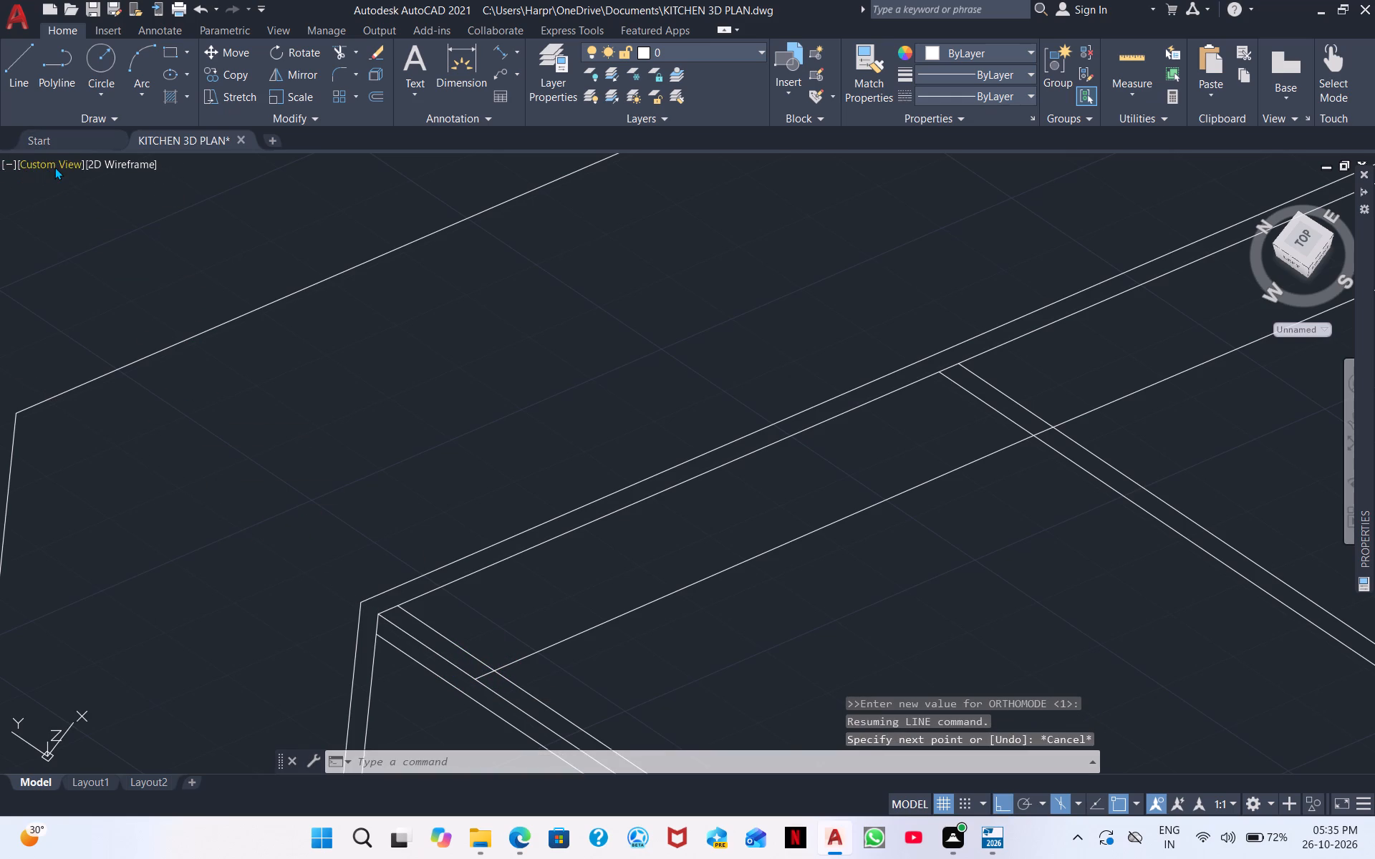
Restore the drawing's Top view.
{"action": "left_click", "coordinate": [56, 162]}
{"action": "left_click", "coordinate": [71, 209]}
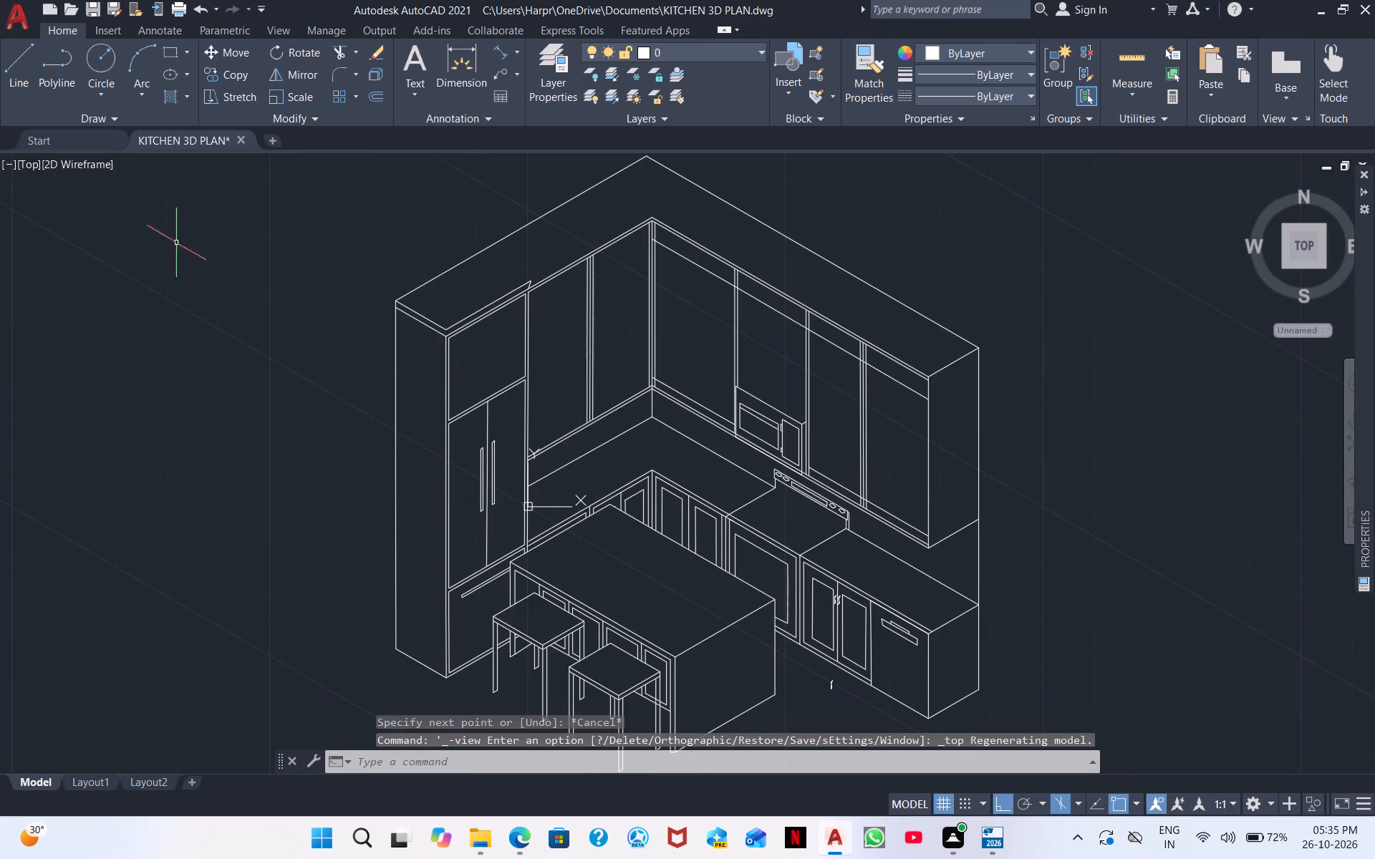
Draw a line below the top rail of the wall cabinets beside the tall unit, from the inside corner's middle line to the tall unit's edge.
{"action": "scroll", "coordinate": [634, 236], "scroll_direction": "up", "scroll_amount": 4}
{"action": "right_click", "coordinate": [671, 336]}
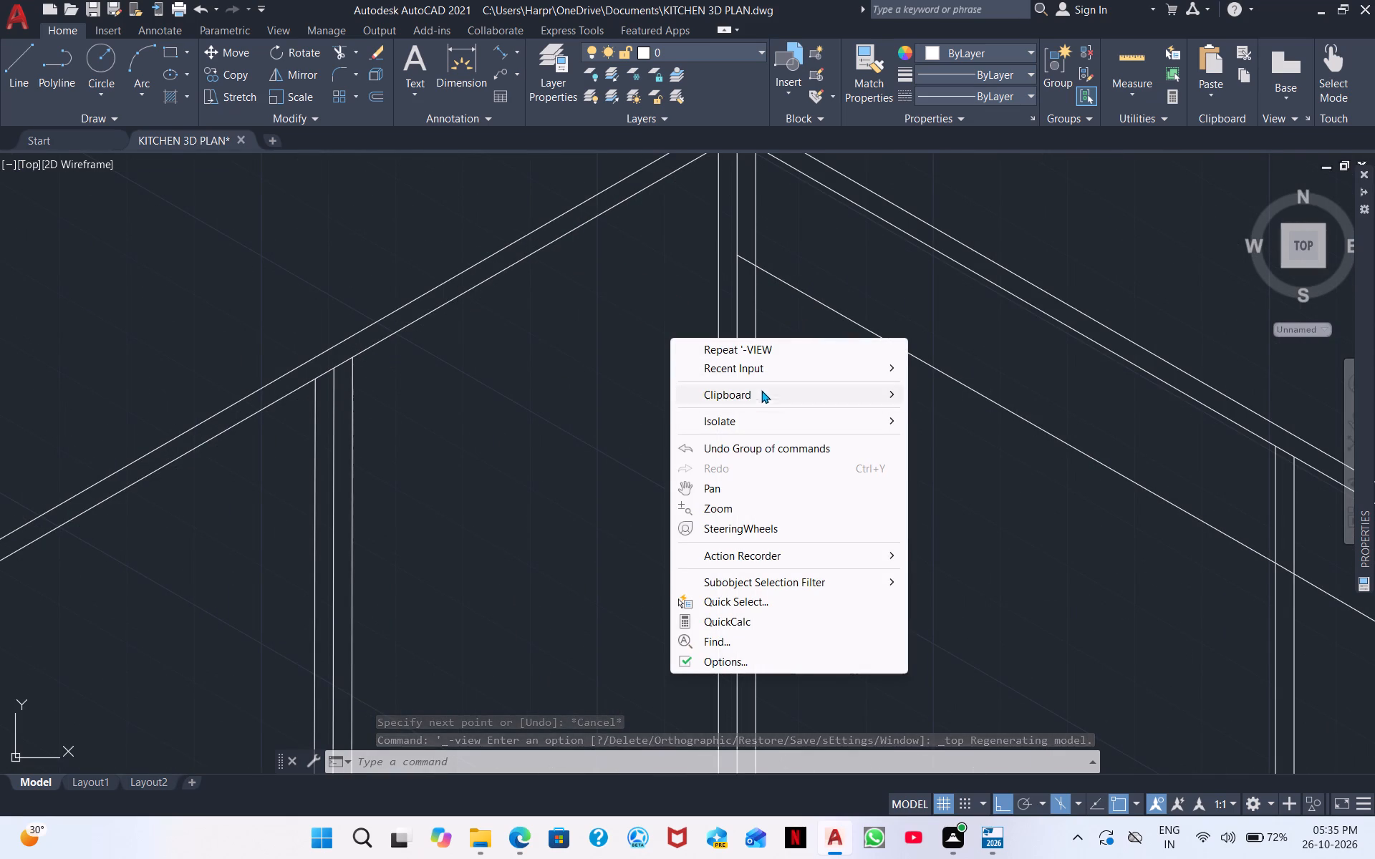
{"action": "left_click", "coordinate": [955, 401]}
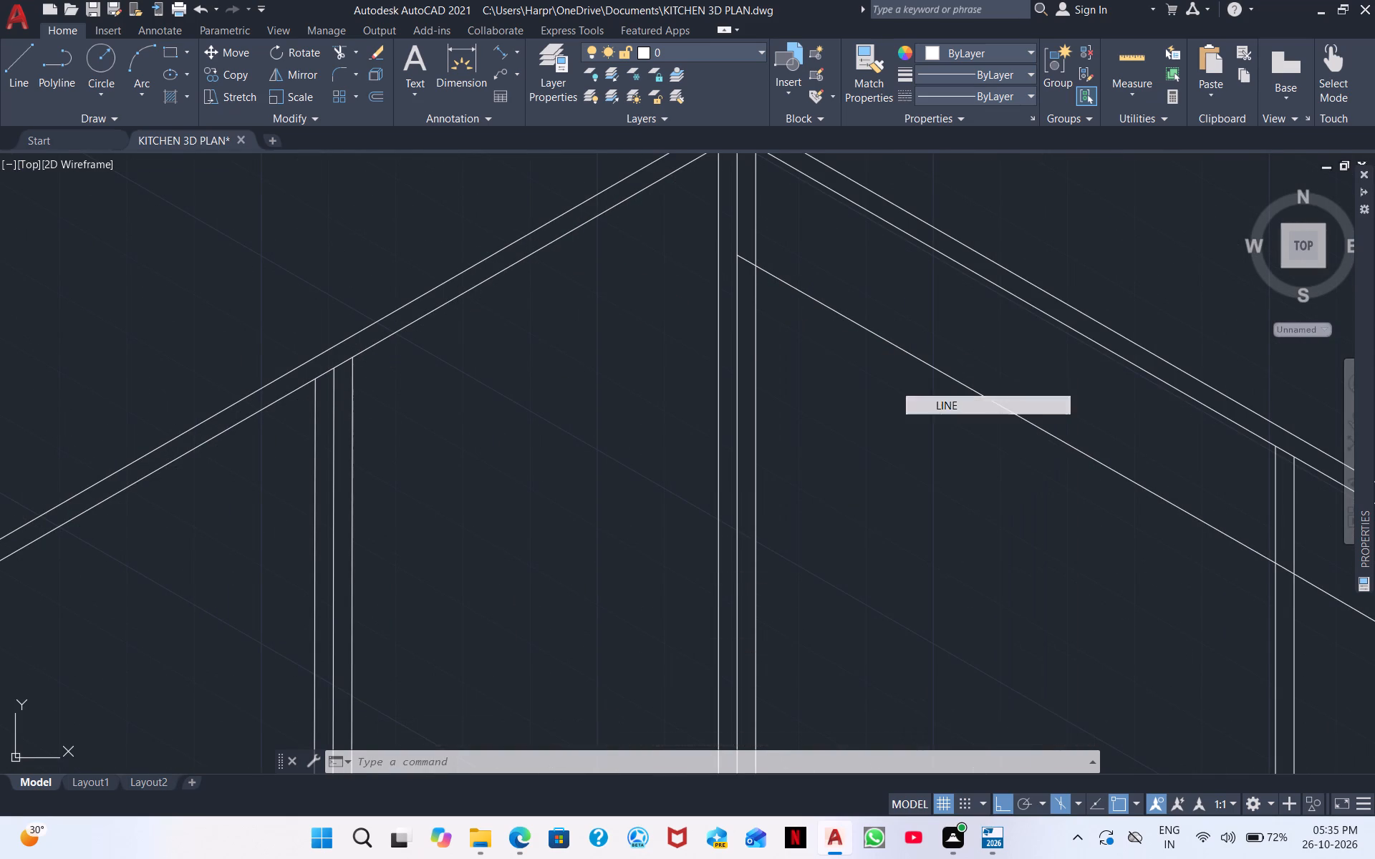
{"action": "left_click_drag", "start_coordinate": [732, 251], "coordinate": [710, 266]}
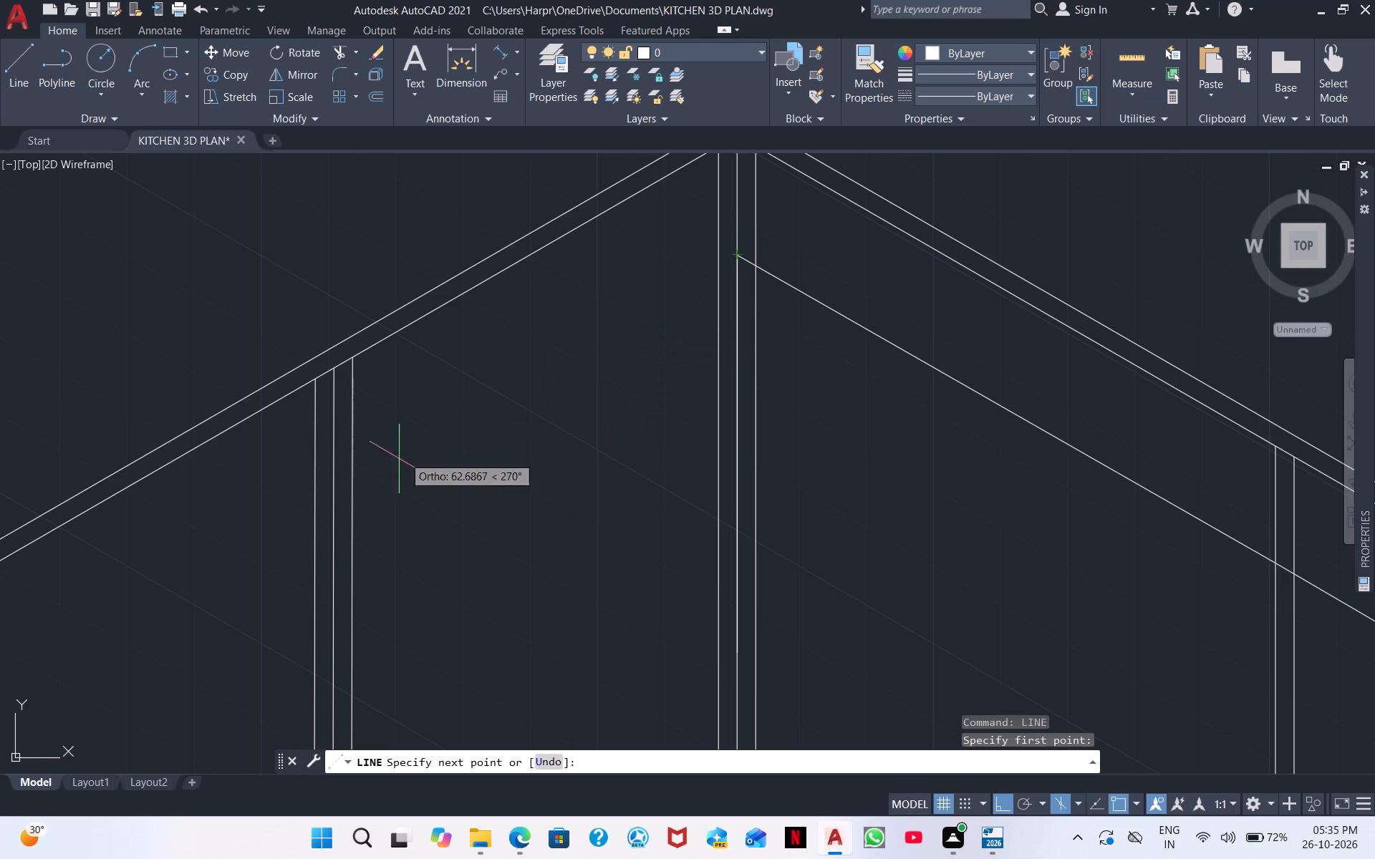
{"action": "middle_click_drag", "start_coordinate": [145, 605], "coordinate": [439, 379]}
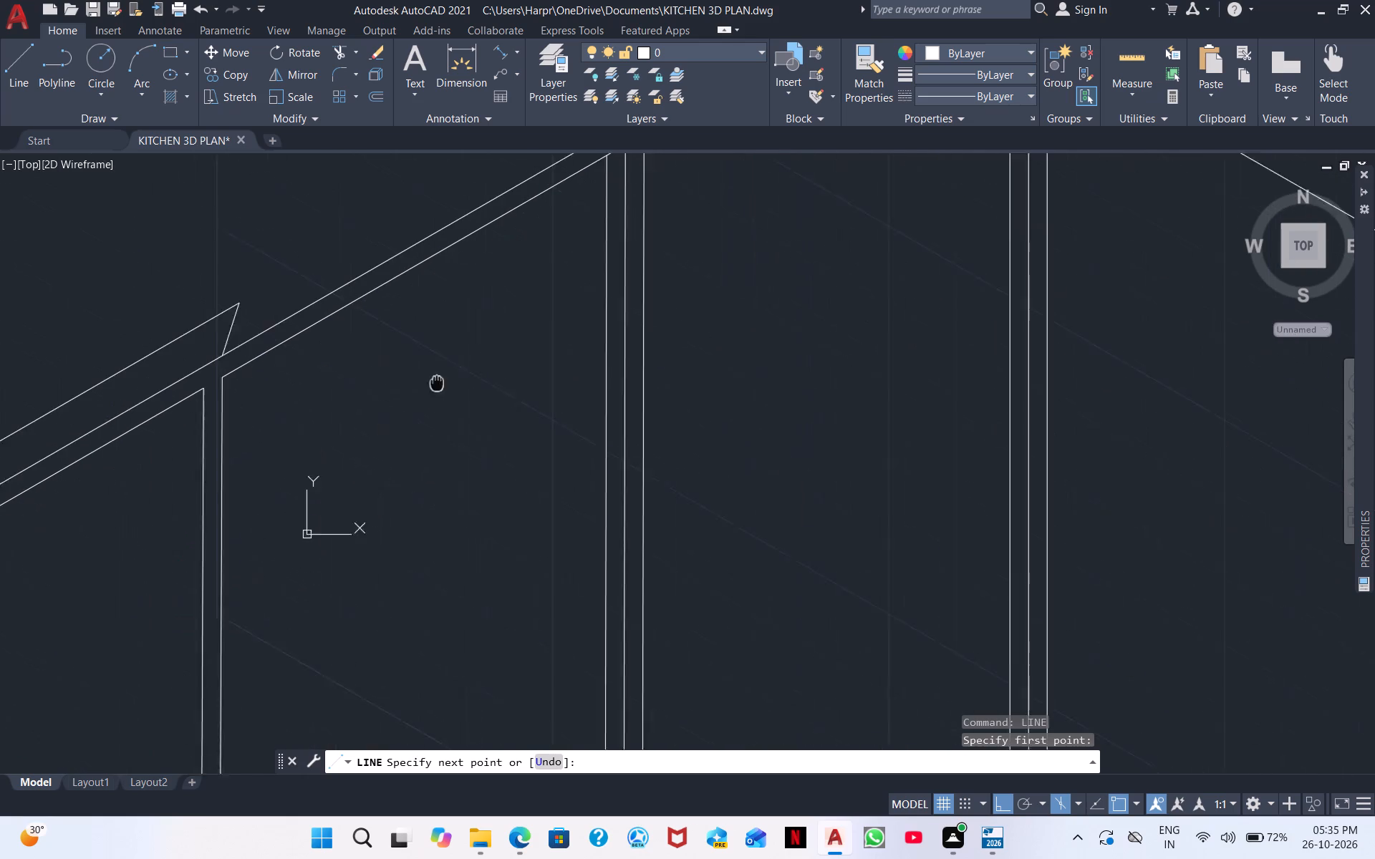
{"action": "middle_click_drag", "start_coordinate": [439, 379], "coordinate": [540, 301]}
{"action": "middle_click_drag", "start_coordinate": [170, 511], "coordinate": [621, 217]}
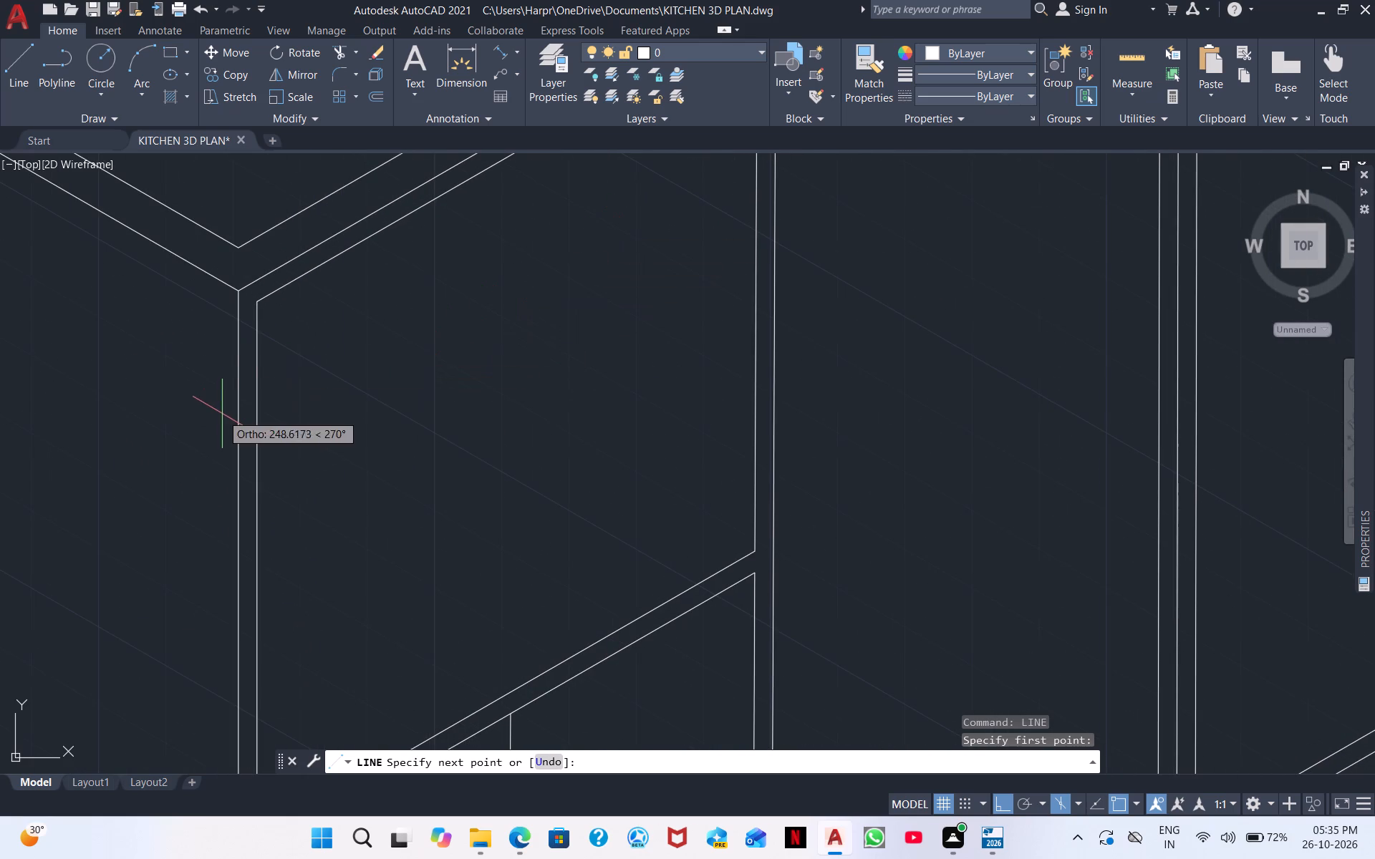
{"action": "scroll", "coordinate": [228, 412], "scroll_direction": "down", "scroll_amount": 3}
{"action": "scroll", "coordinate": [420, 341], "scroll_direction": "up", "scroll_amount": 5}
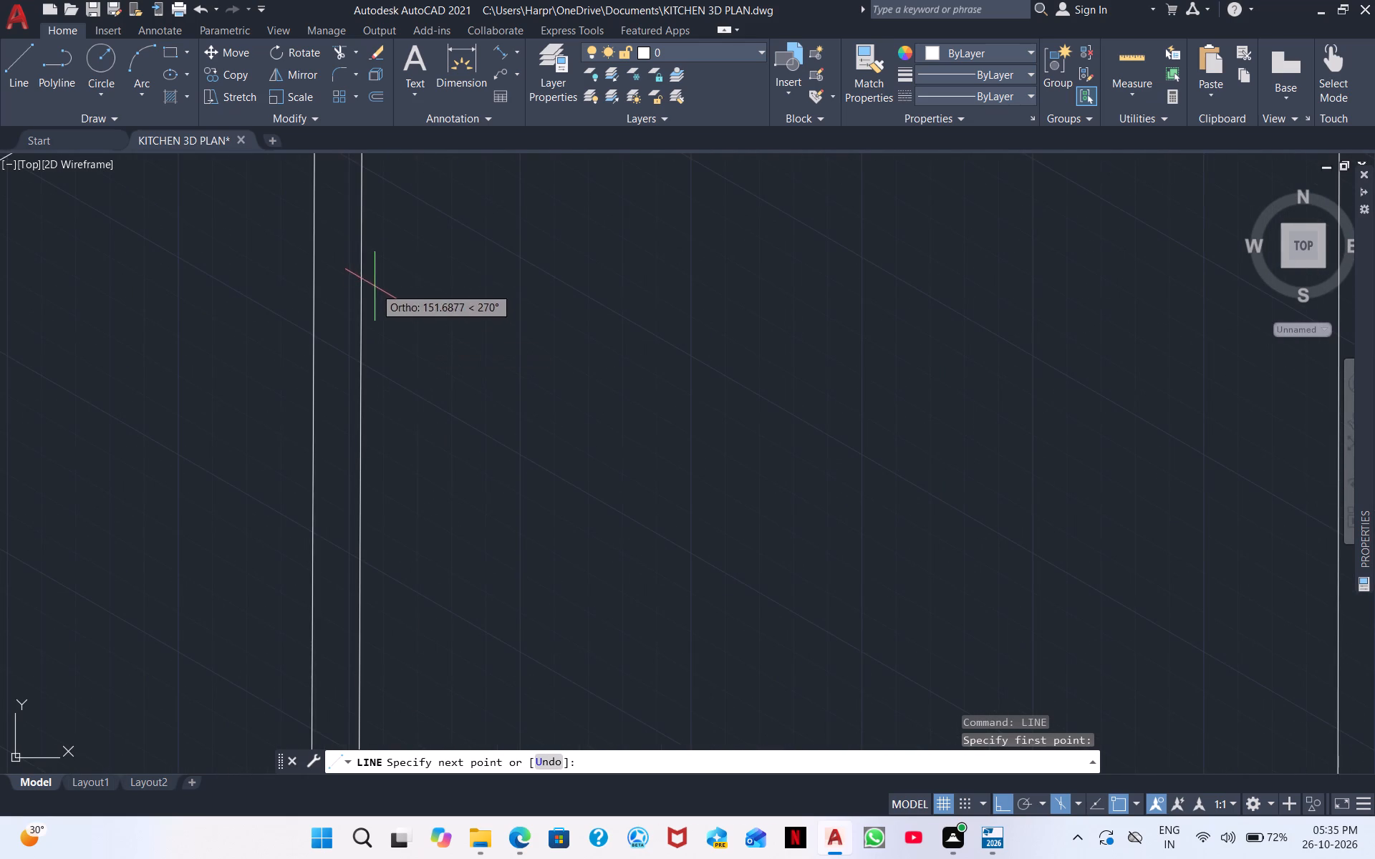
{"action": "scroll", "coordinate": [361, 238], "scroll_direction": "down", "scroll_amount": 3}
{"action": "scroll", "coordinate": [362, 236], "scroll_direction": "up", "scroll_amount": 1}
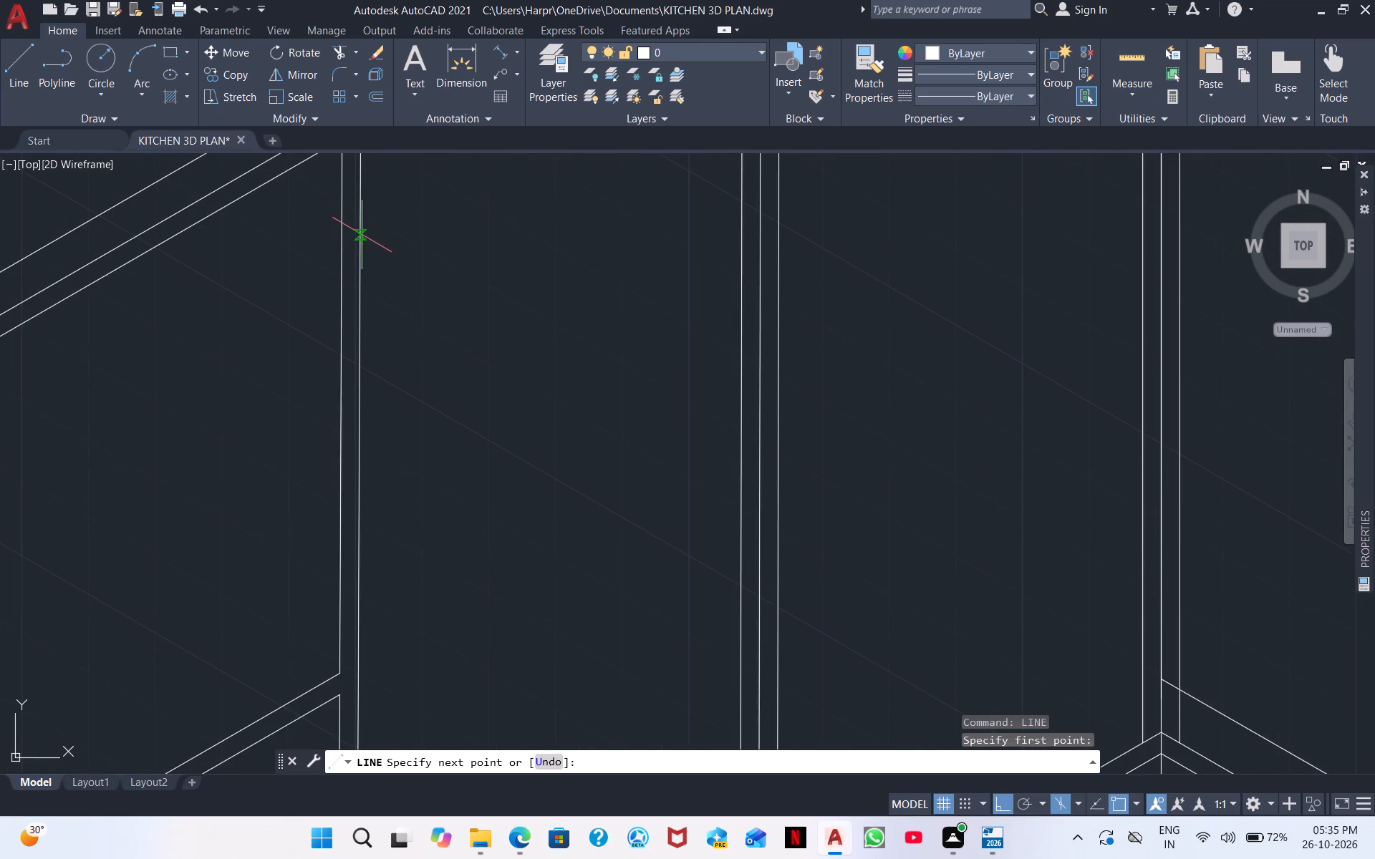
{"action": "left_click", "coordinate": [361, 218]}
{"action": "scroll", "coordinate": [390, 228], "scroll_direction": "down", "scroll_amount": 2}
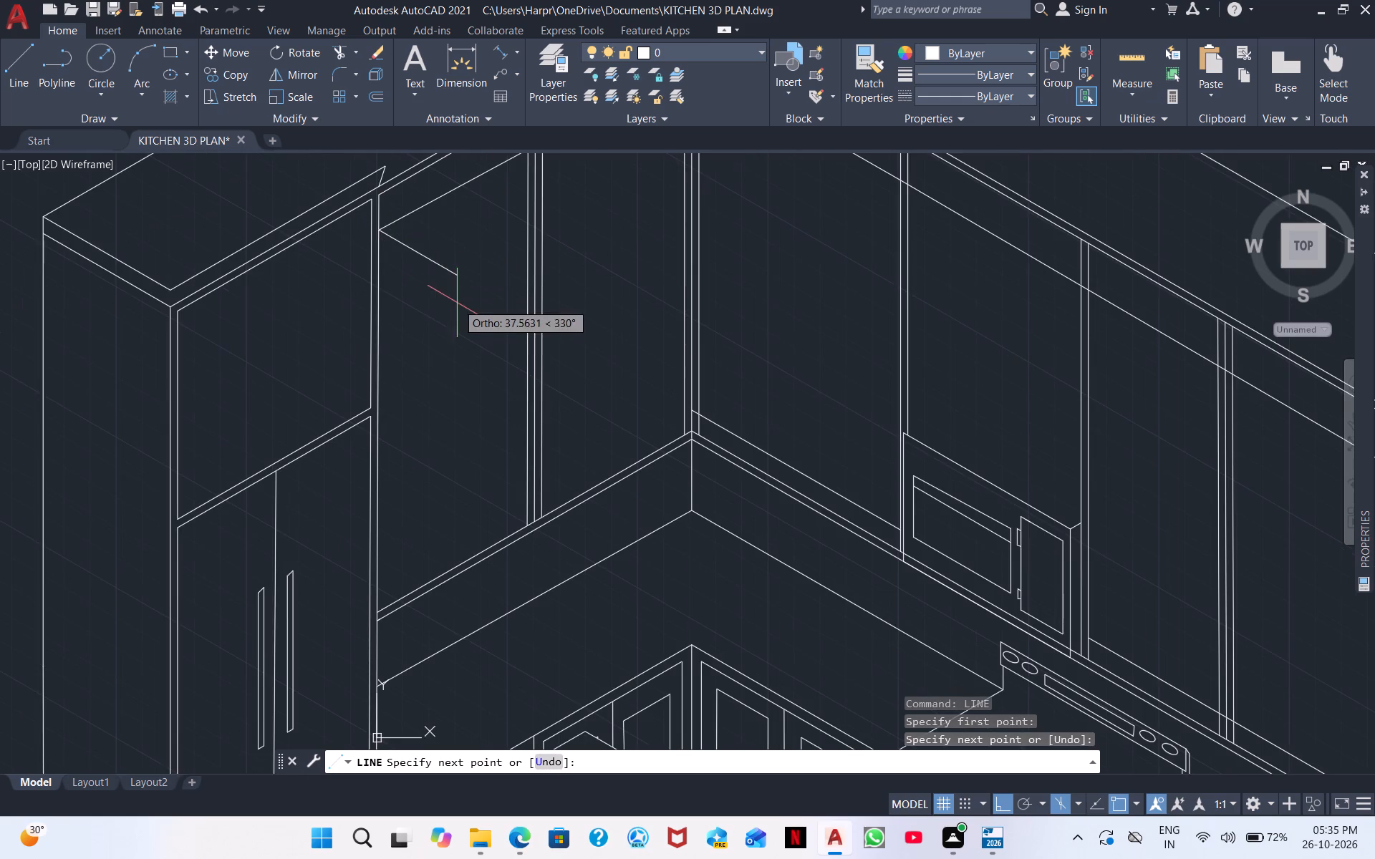
{"action": "middle_click_drag", "start_coordinate": [453, 352], "coordinate": [323, 564]}
{"action": "key", "text": "grave"}
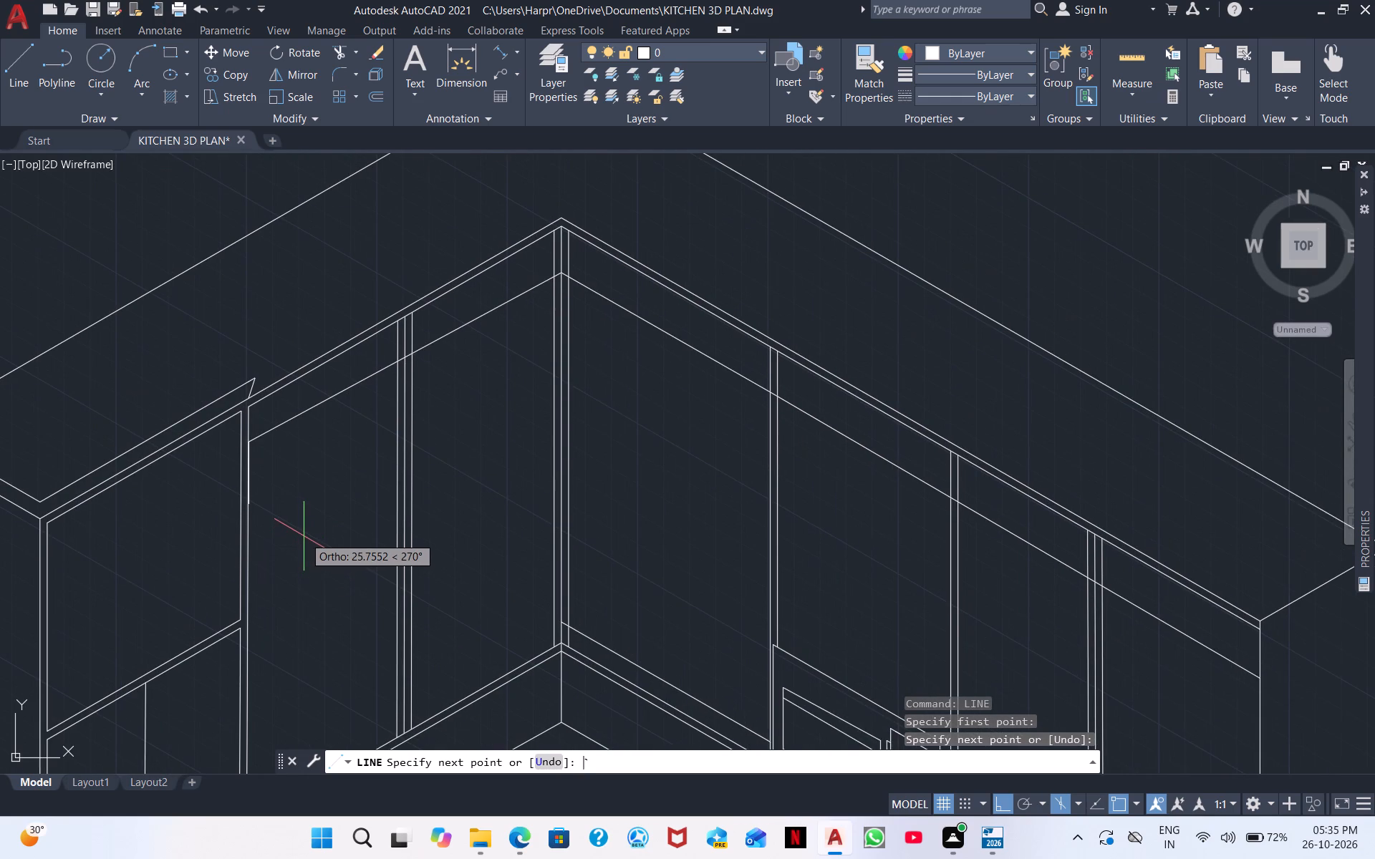
{"action": "key", "text": "Escape"}
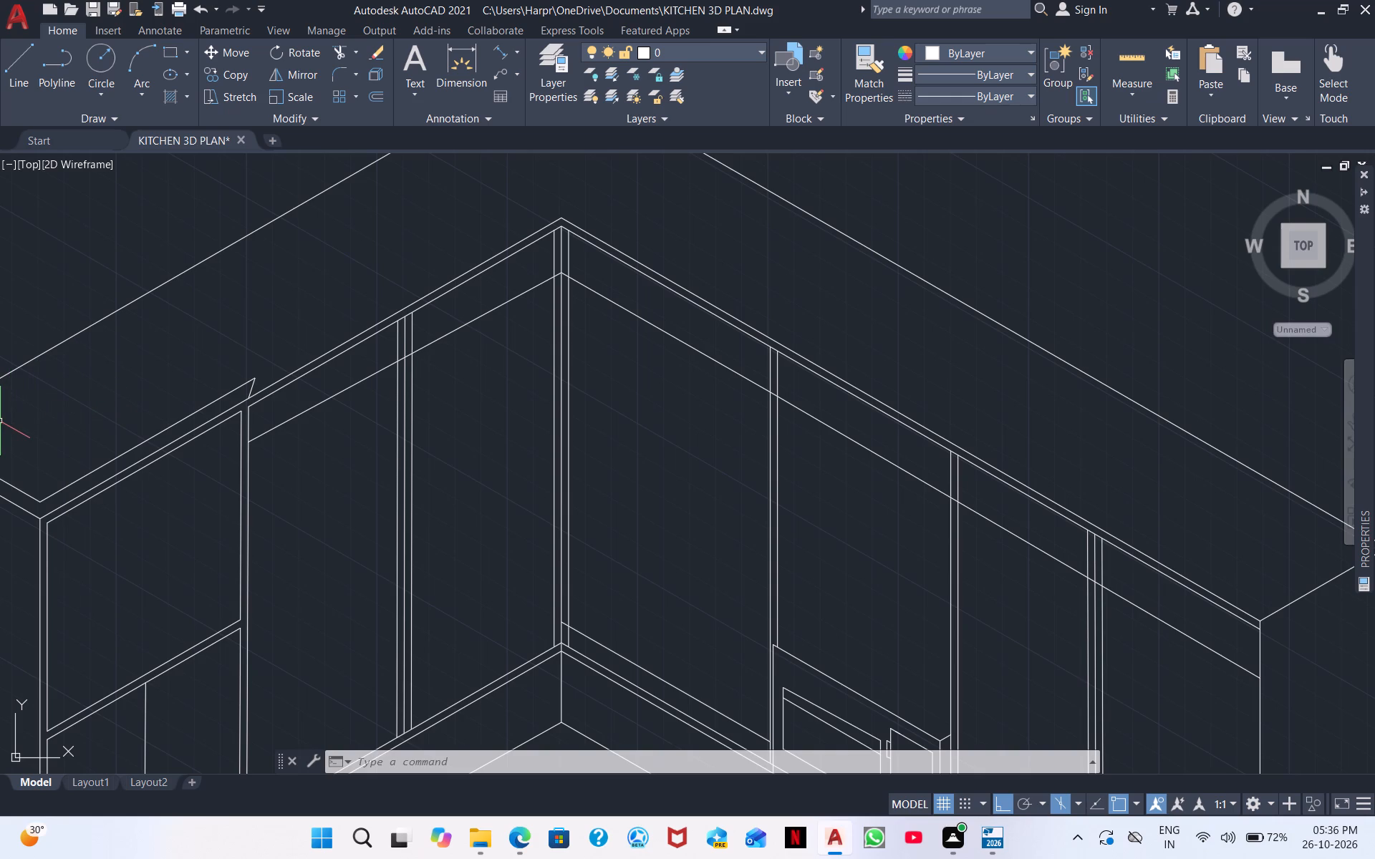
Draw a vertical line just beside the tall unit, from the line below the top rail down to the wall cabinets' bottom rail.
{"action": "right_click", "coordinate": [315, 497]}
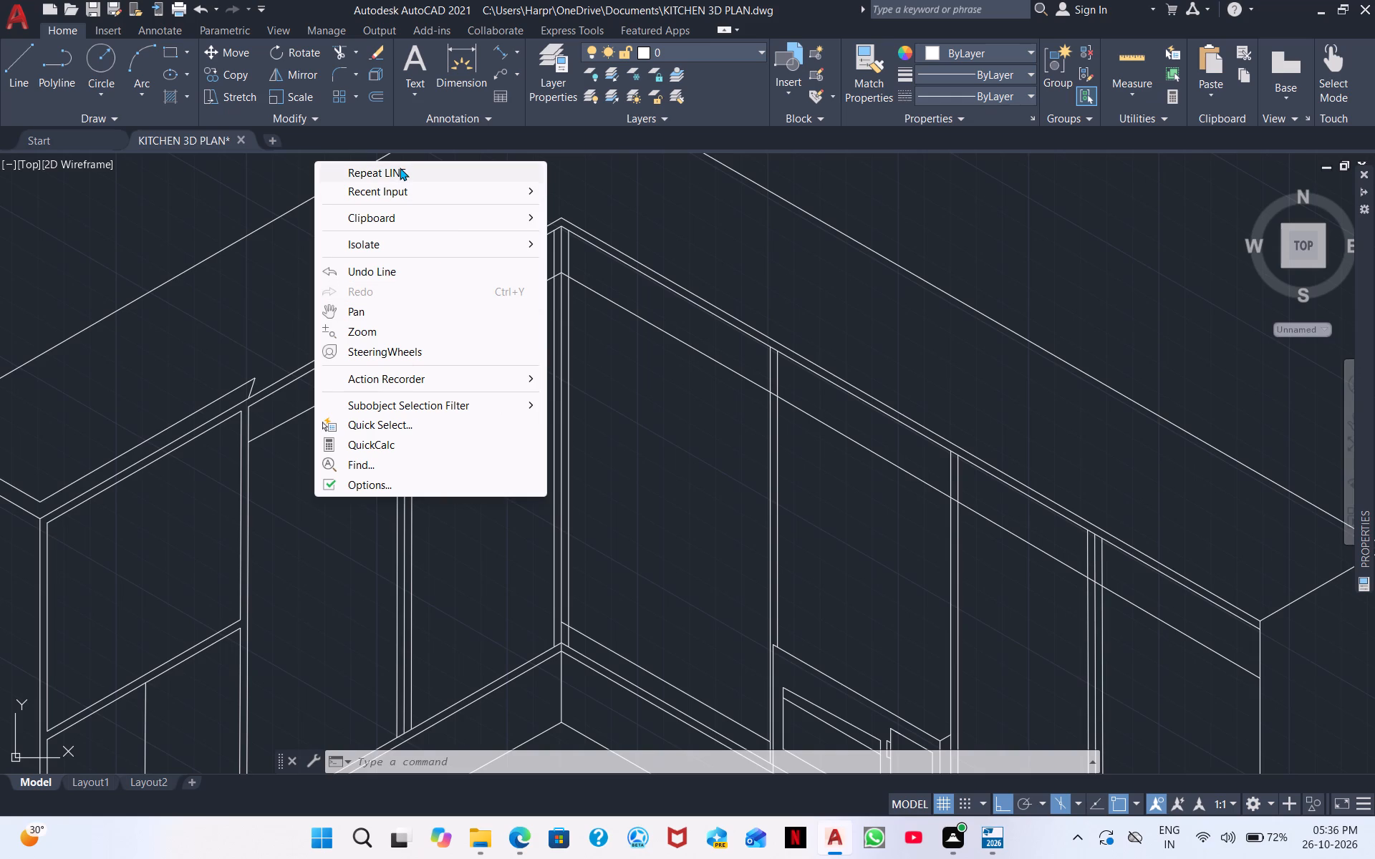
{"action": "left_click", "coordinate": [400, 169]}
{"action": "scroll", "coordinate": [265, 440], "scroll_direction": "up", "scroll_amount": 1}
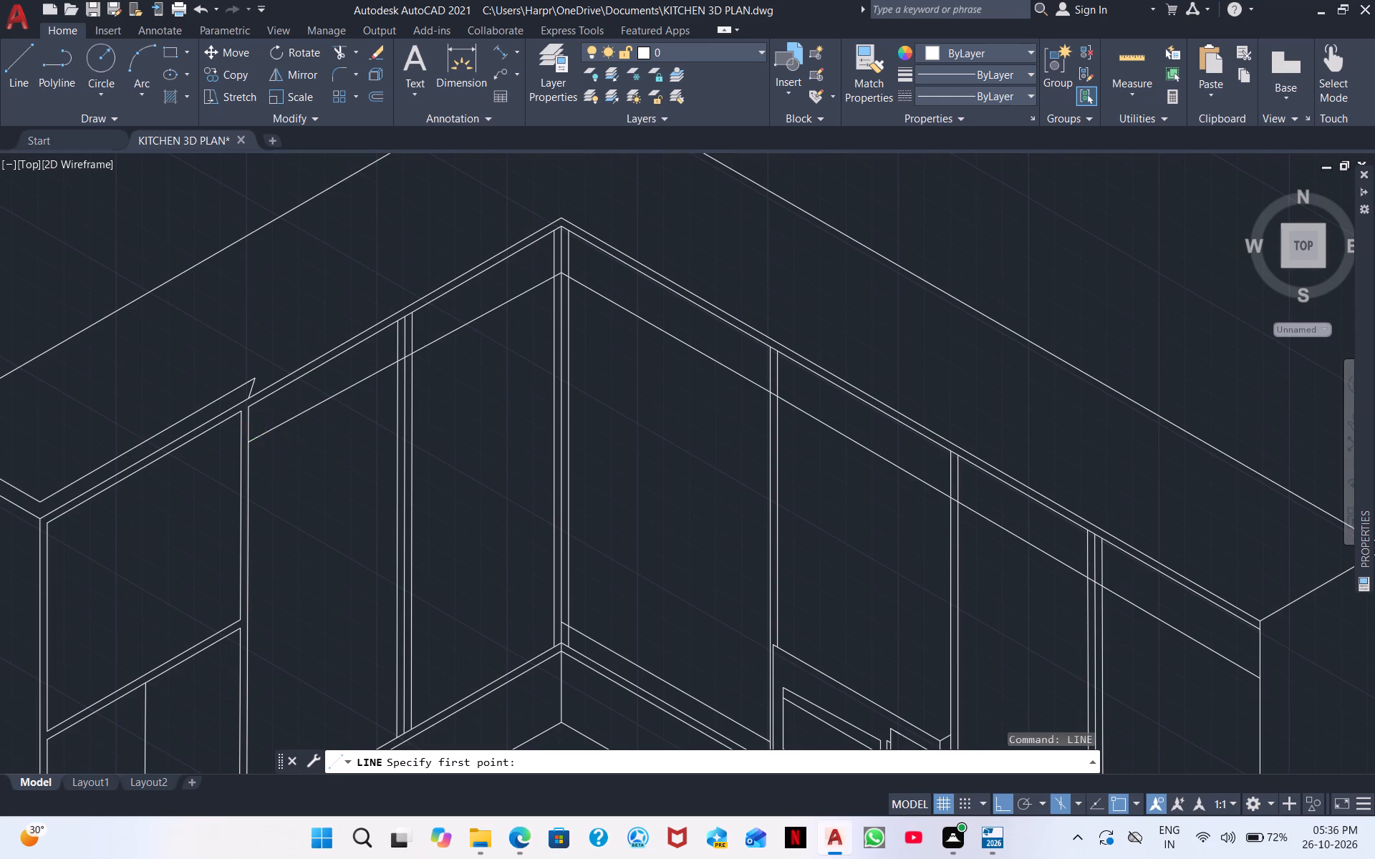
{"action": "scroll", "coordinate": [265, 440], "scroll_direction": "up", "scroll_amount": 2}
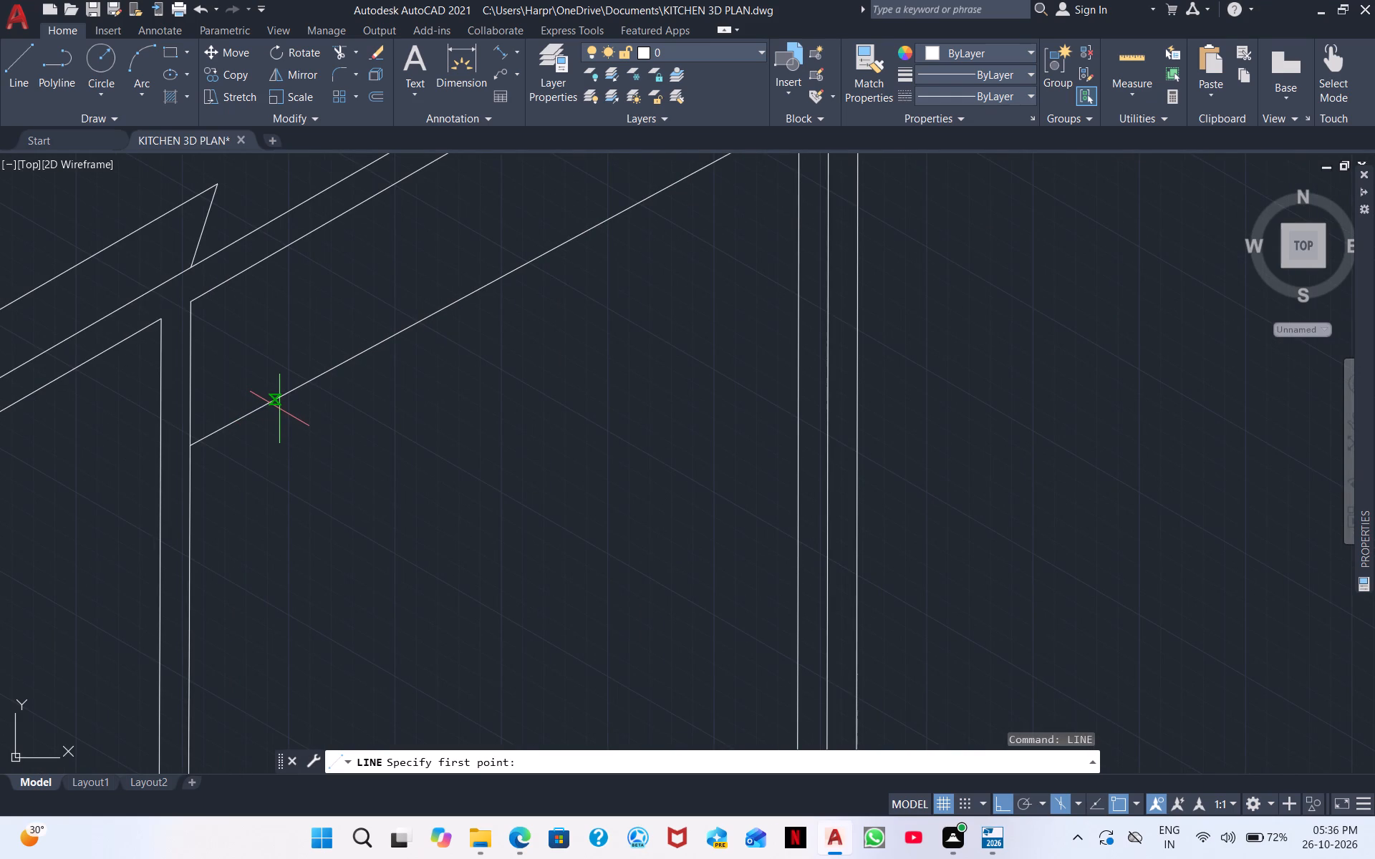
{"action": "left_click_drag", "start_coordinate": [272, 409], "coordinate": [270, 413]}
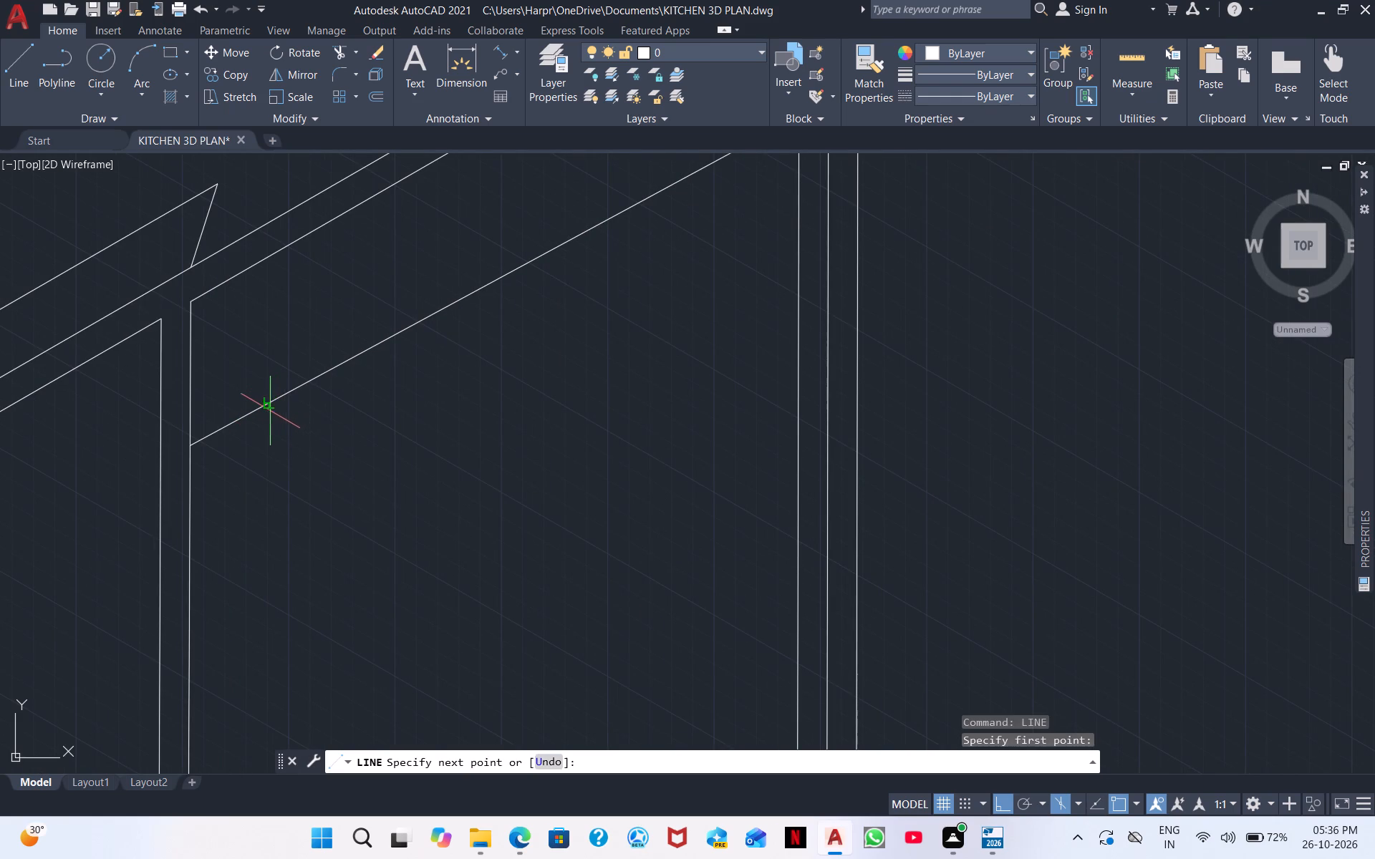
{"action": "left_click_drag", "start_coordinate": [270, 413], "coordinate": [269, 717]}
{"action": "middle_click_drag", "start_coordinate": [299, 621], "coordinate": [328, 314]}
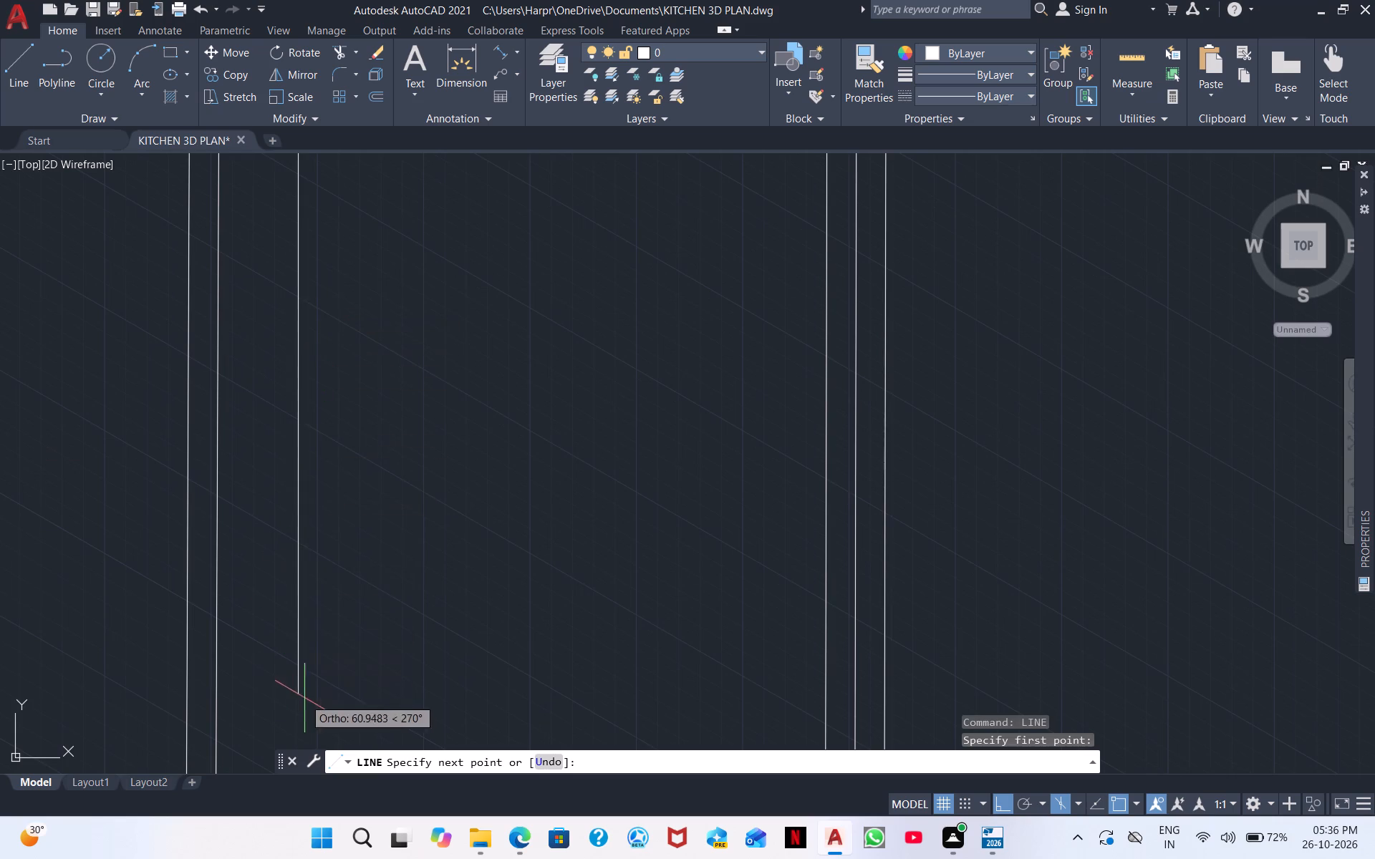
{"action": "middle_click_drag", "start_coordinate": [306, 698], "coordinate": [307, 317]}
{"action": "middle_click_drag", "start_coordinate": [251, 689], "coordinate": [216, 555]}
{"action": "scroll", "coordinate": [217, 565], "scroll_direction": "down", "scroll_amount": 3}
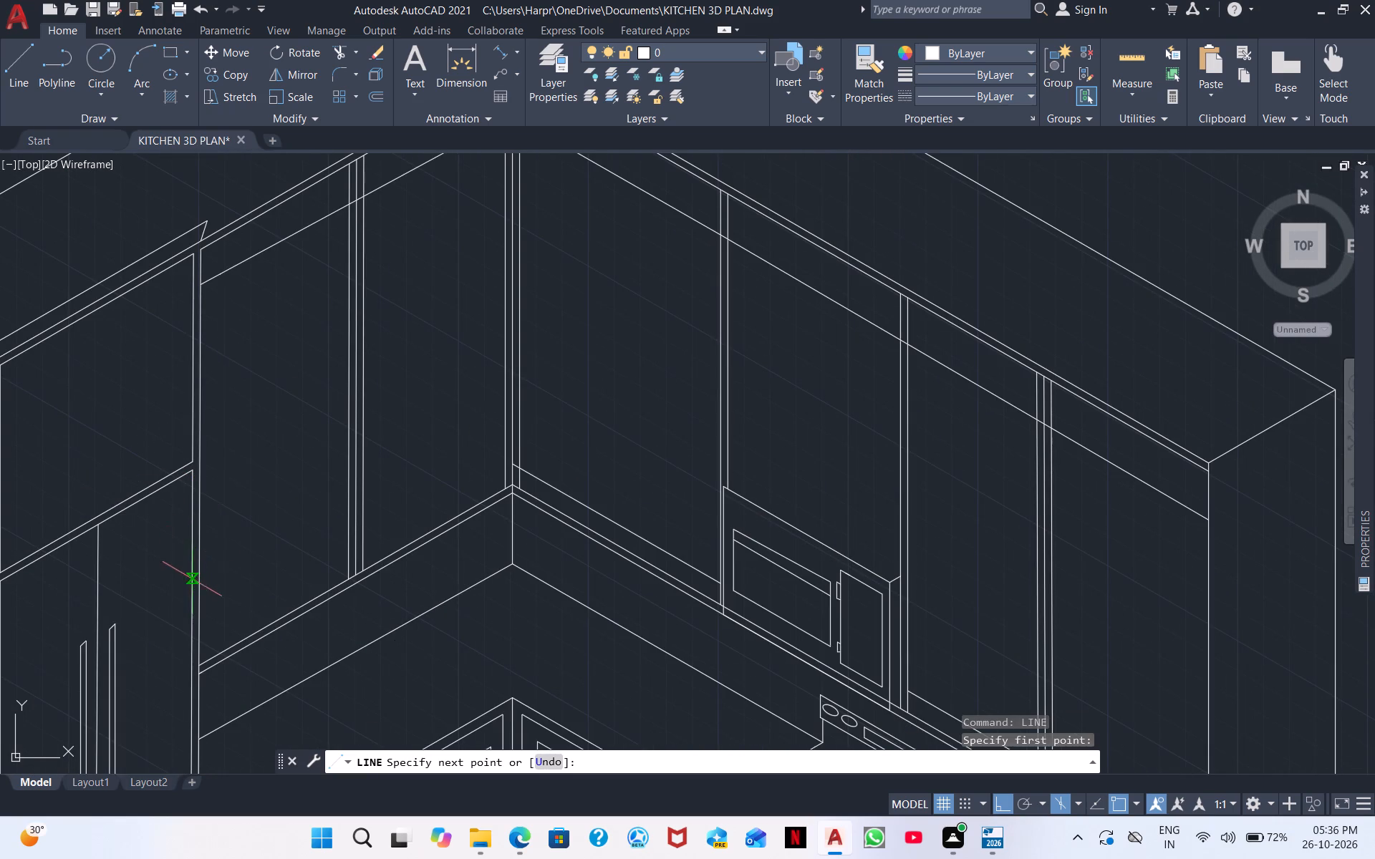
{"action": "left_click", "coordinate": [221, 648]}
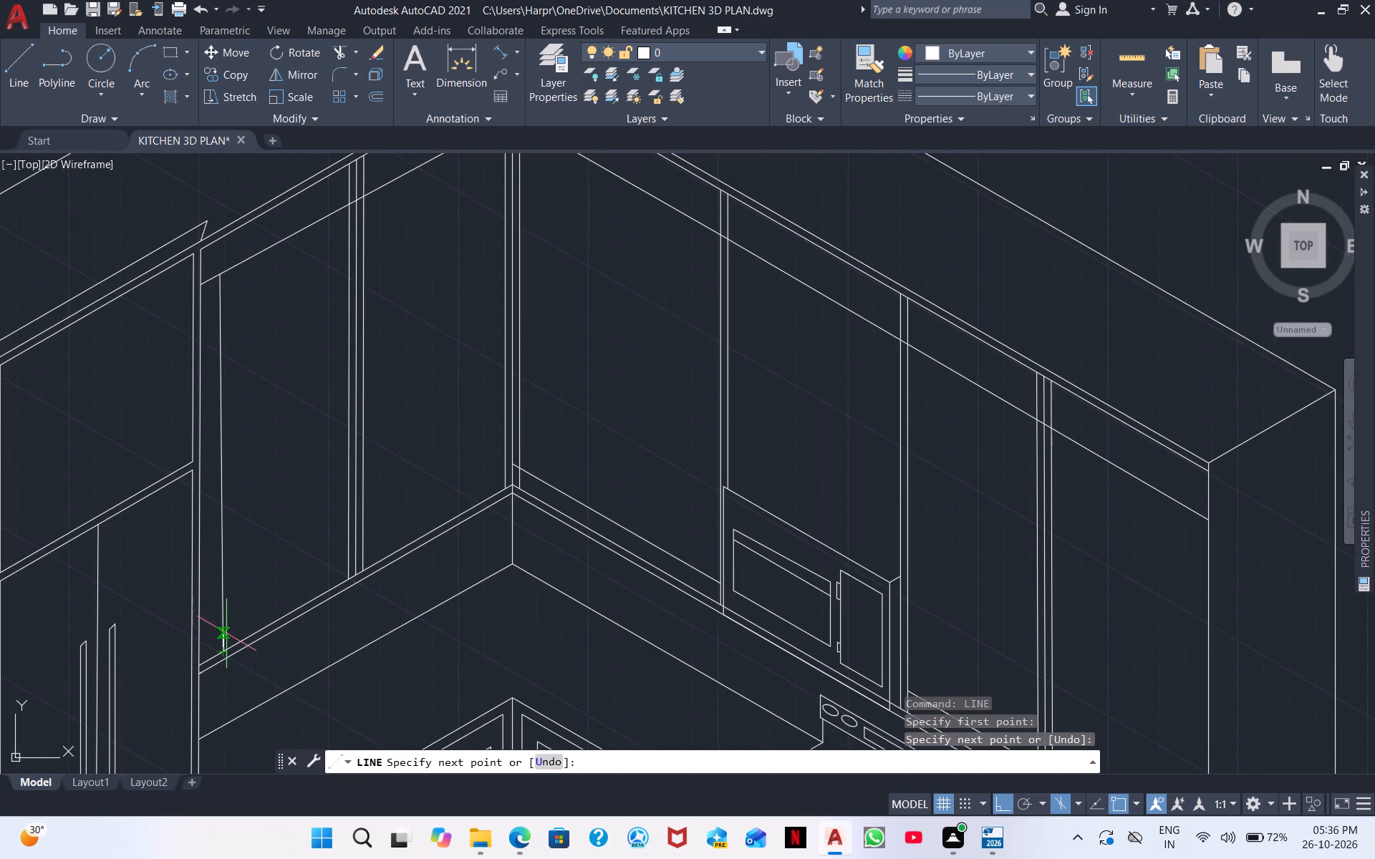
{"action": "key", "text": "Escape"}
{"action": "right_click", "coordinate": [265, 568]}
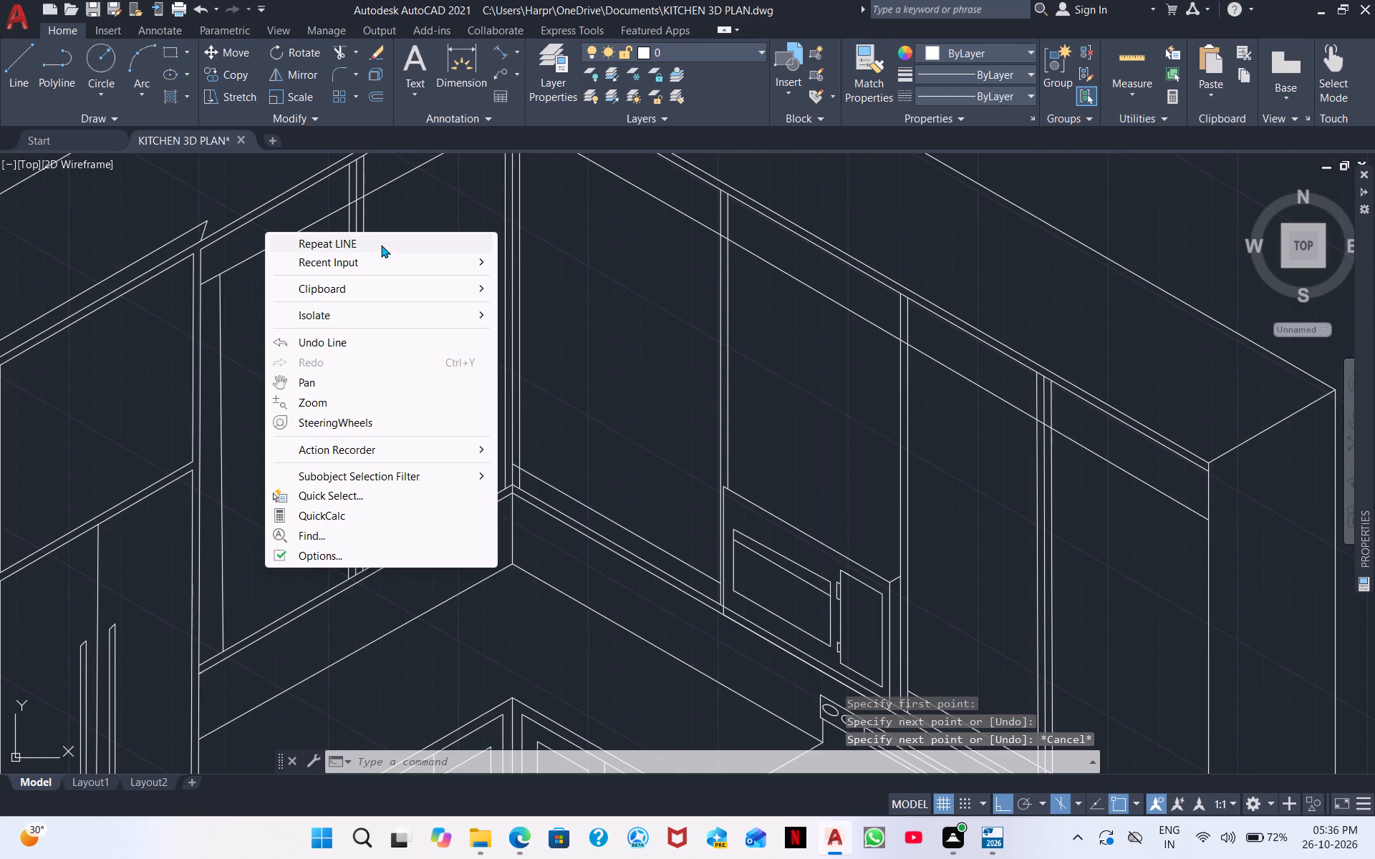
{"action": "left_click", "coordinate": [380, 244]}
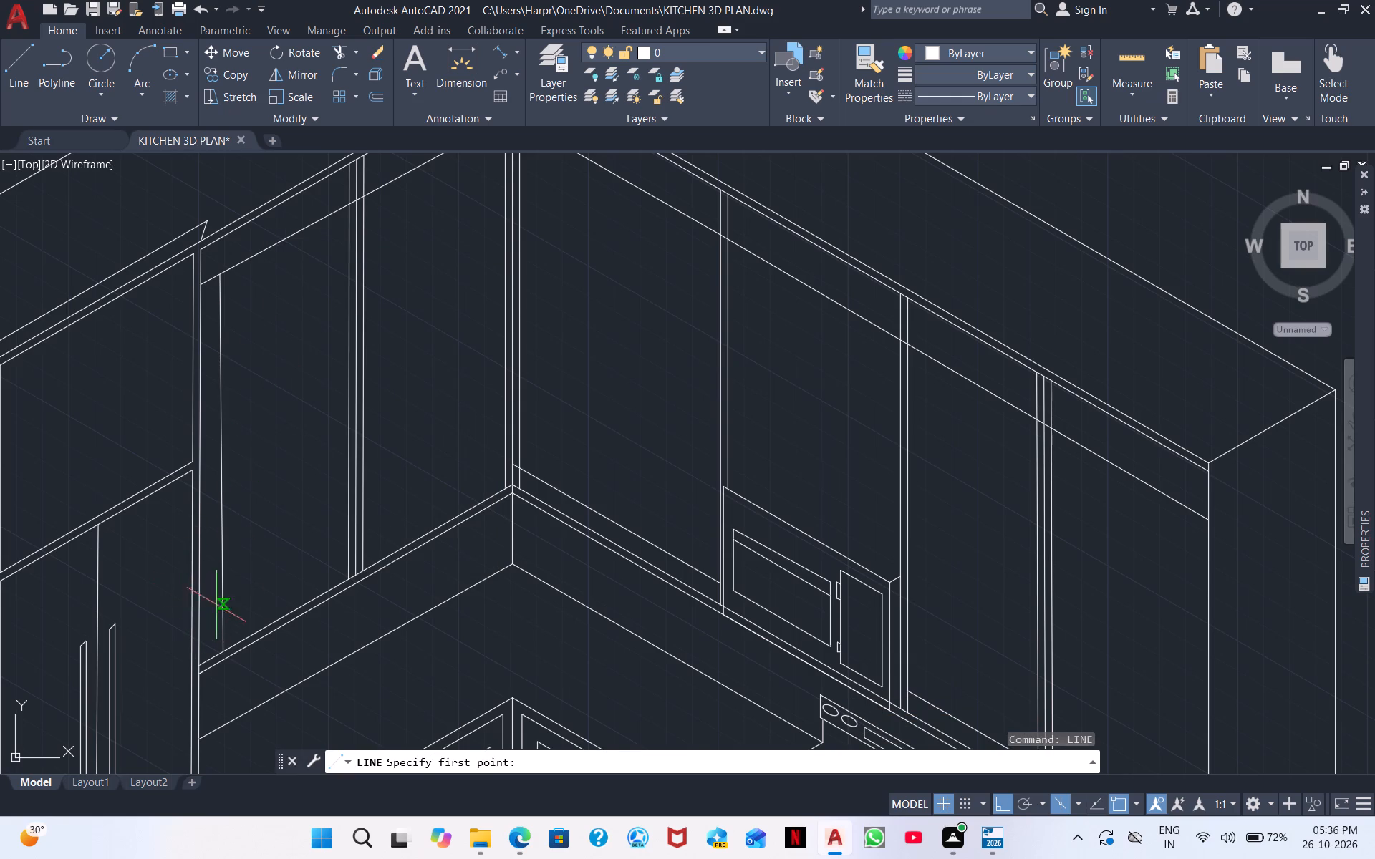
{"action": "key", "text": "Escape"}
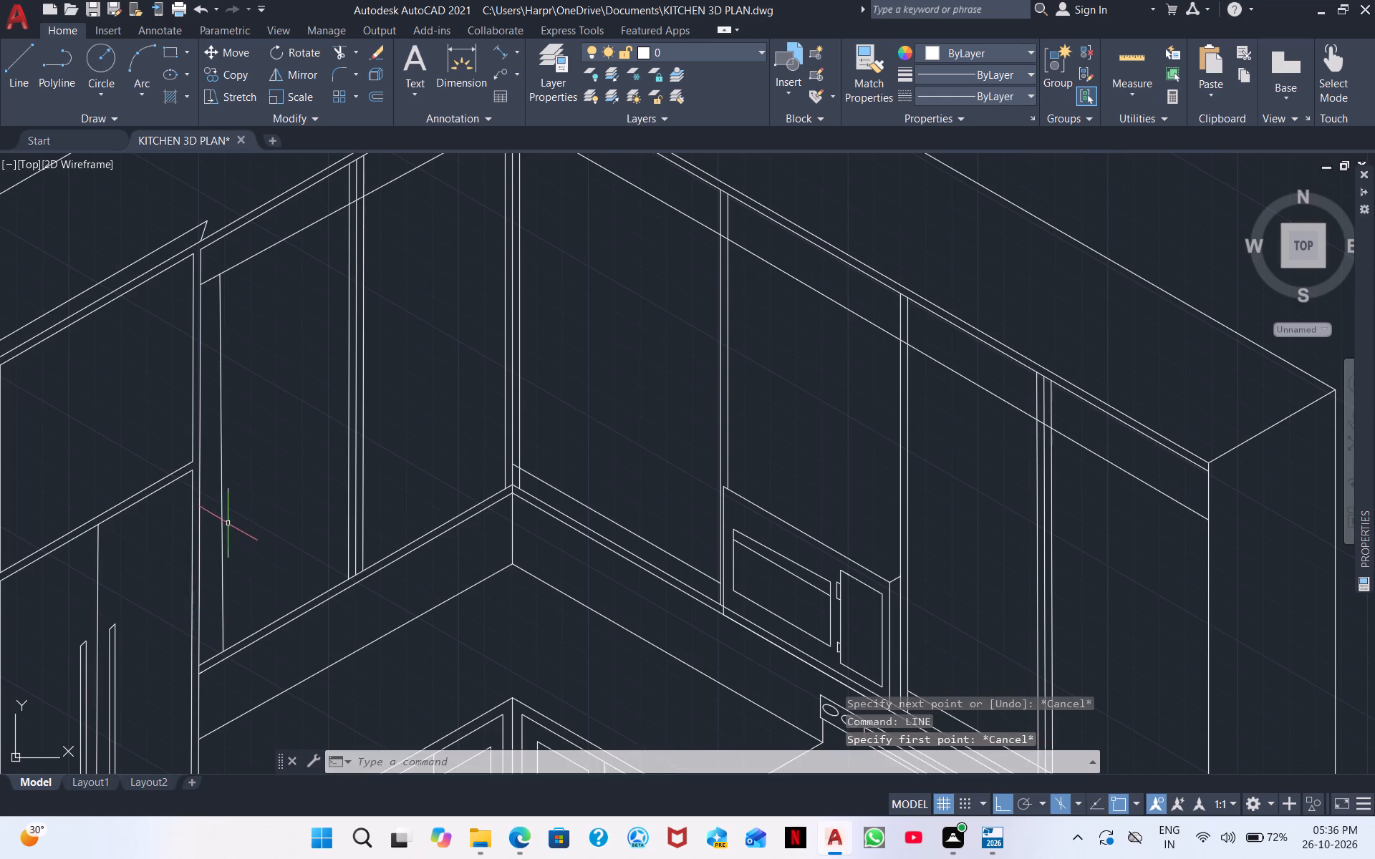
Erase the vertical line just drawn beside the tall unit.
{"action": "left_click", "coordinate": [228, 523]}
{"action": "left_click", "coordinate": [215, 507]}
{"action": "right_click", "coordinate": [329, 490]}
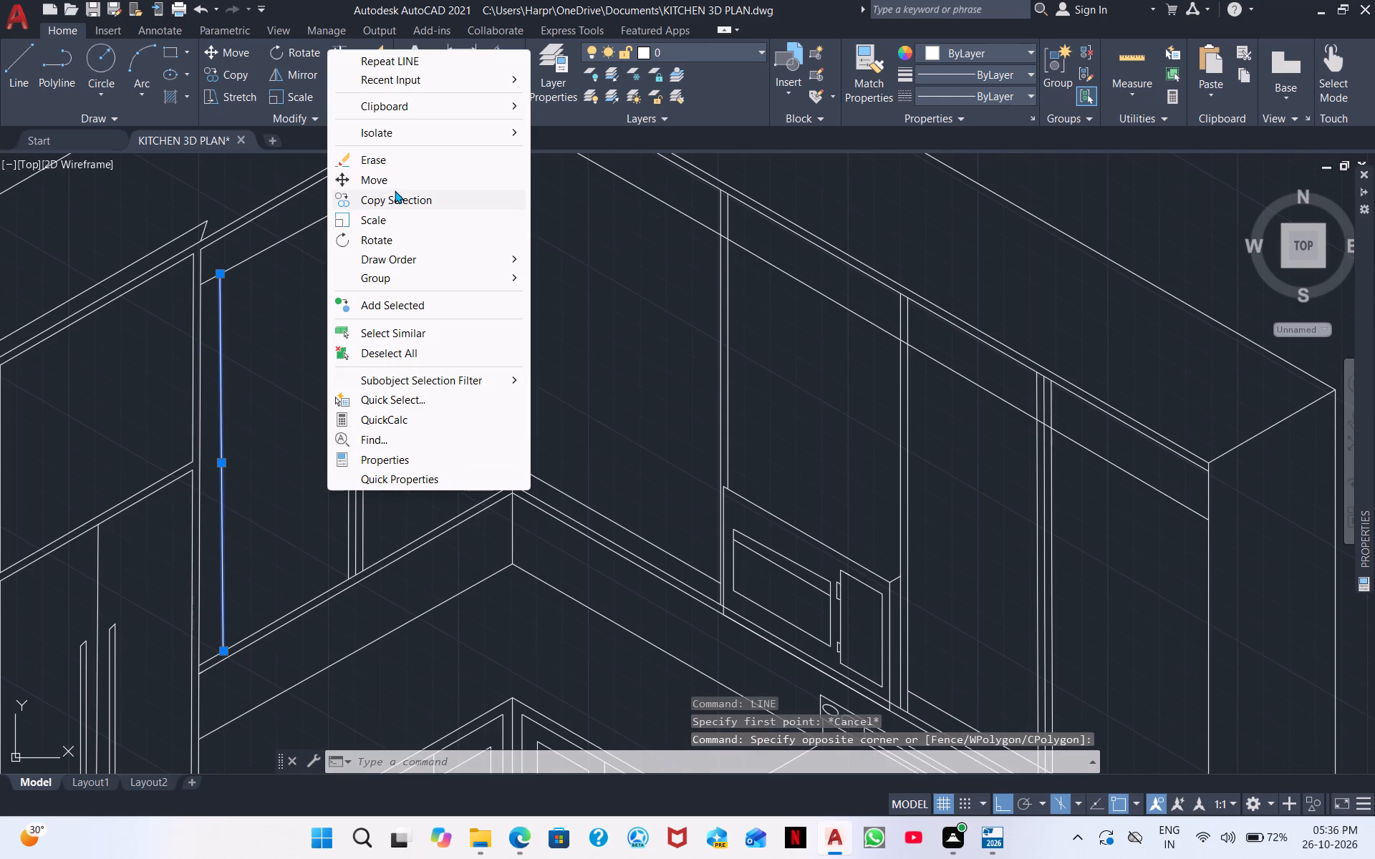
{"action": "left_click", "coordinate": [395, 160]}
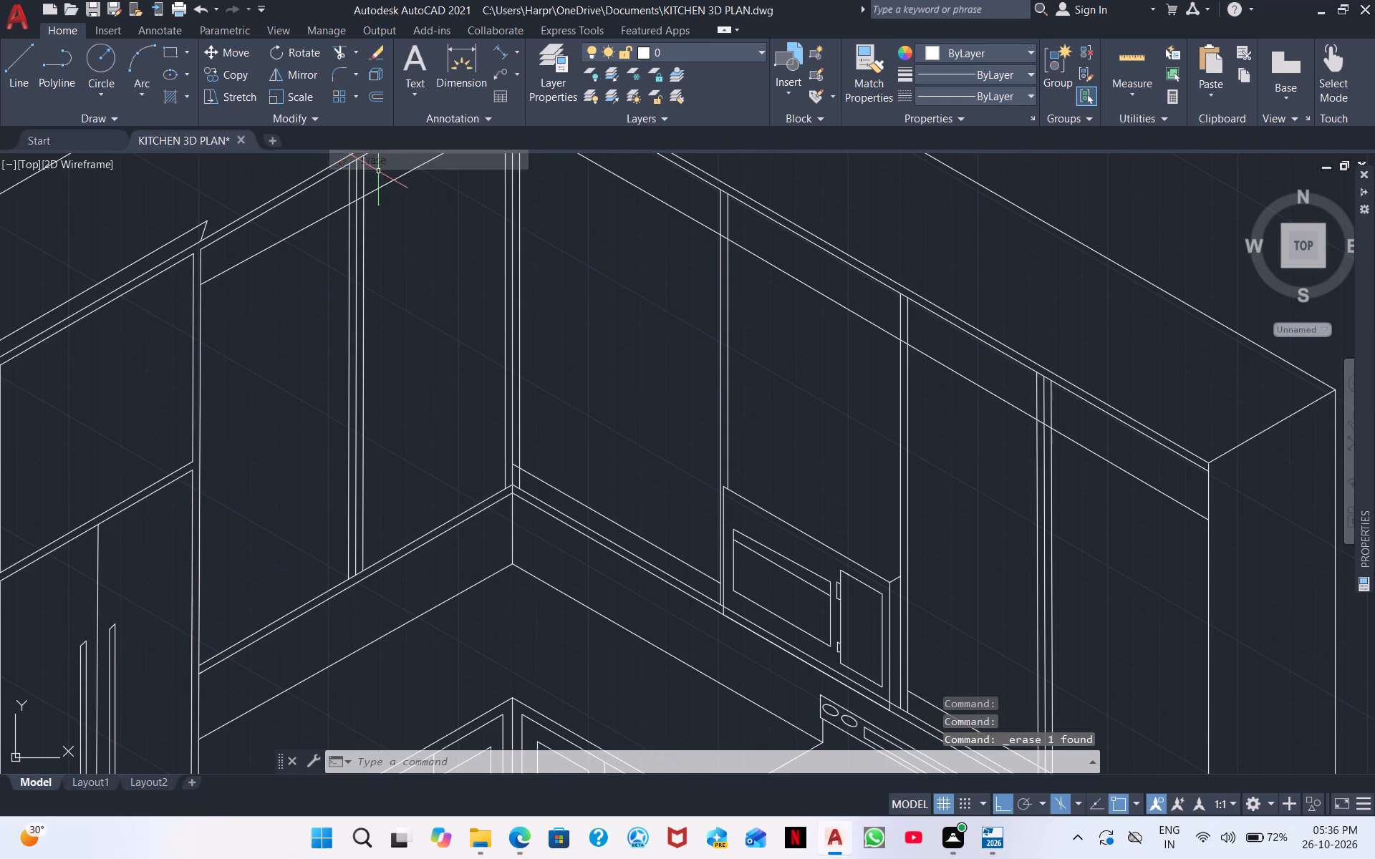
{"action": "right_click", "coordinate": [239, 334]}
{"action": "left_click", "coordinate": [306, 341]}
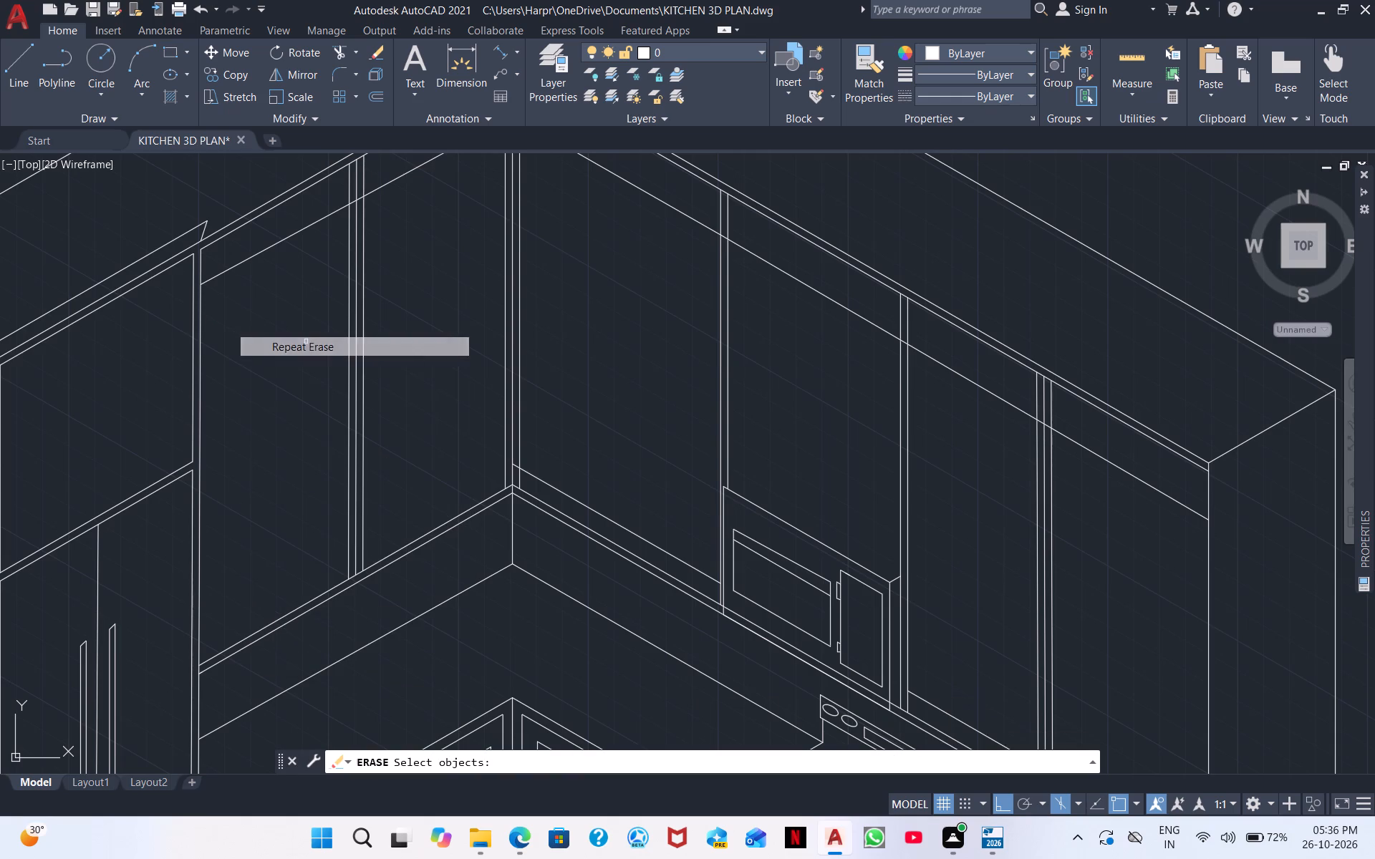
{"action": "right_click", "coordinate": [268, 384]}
Draw a line above the bottom rail of the wall cabinets beside the tall unit, from the inside corner's middle line to the tall unit's edge.
{"action": "right_click", "coordinate": [296, 424]}
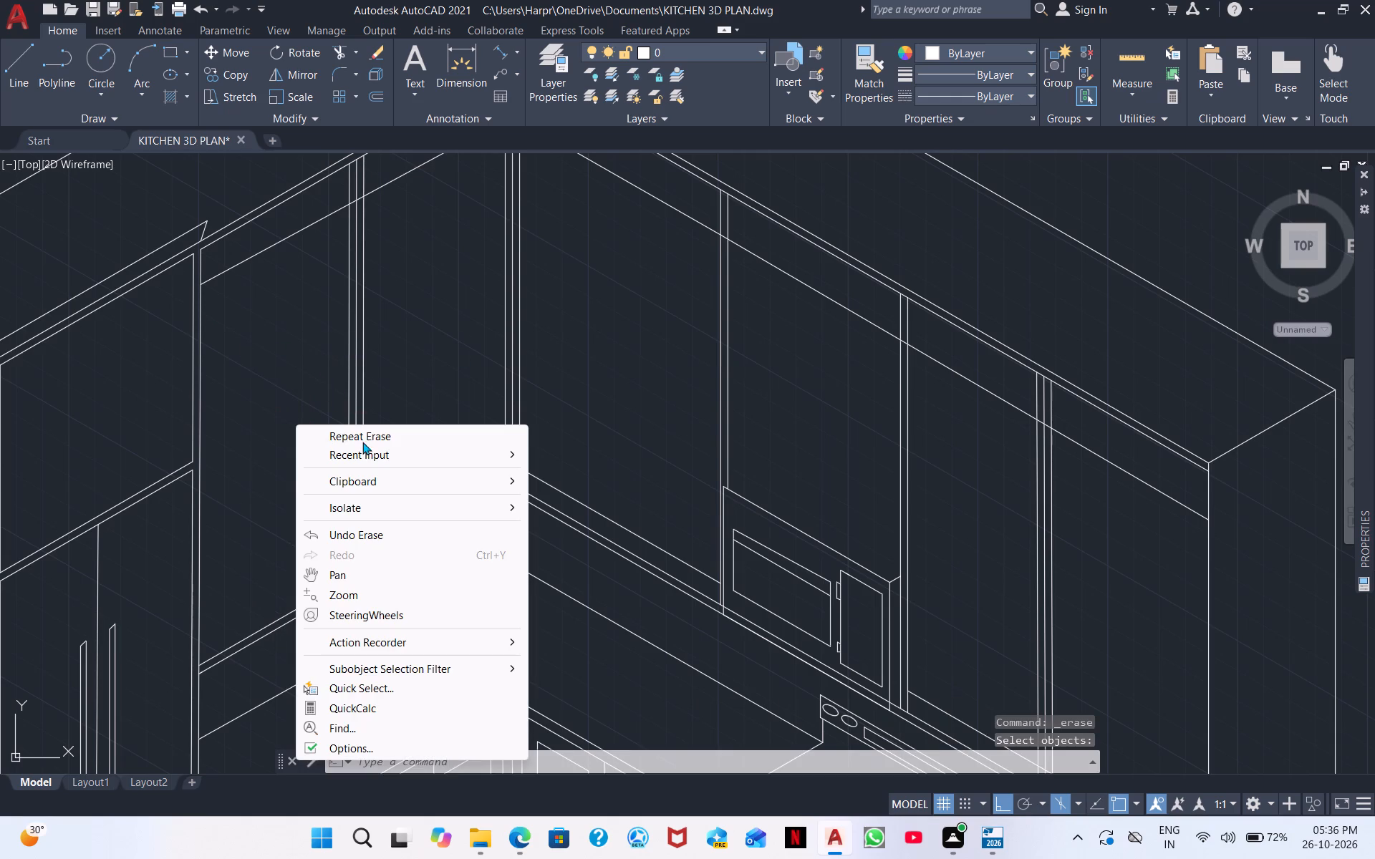
{"action": "left_click", "coordinate": [387, 452]}
{"action": "left_click", "coordinate": [594, 473]}
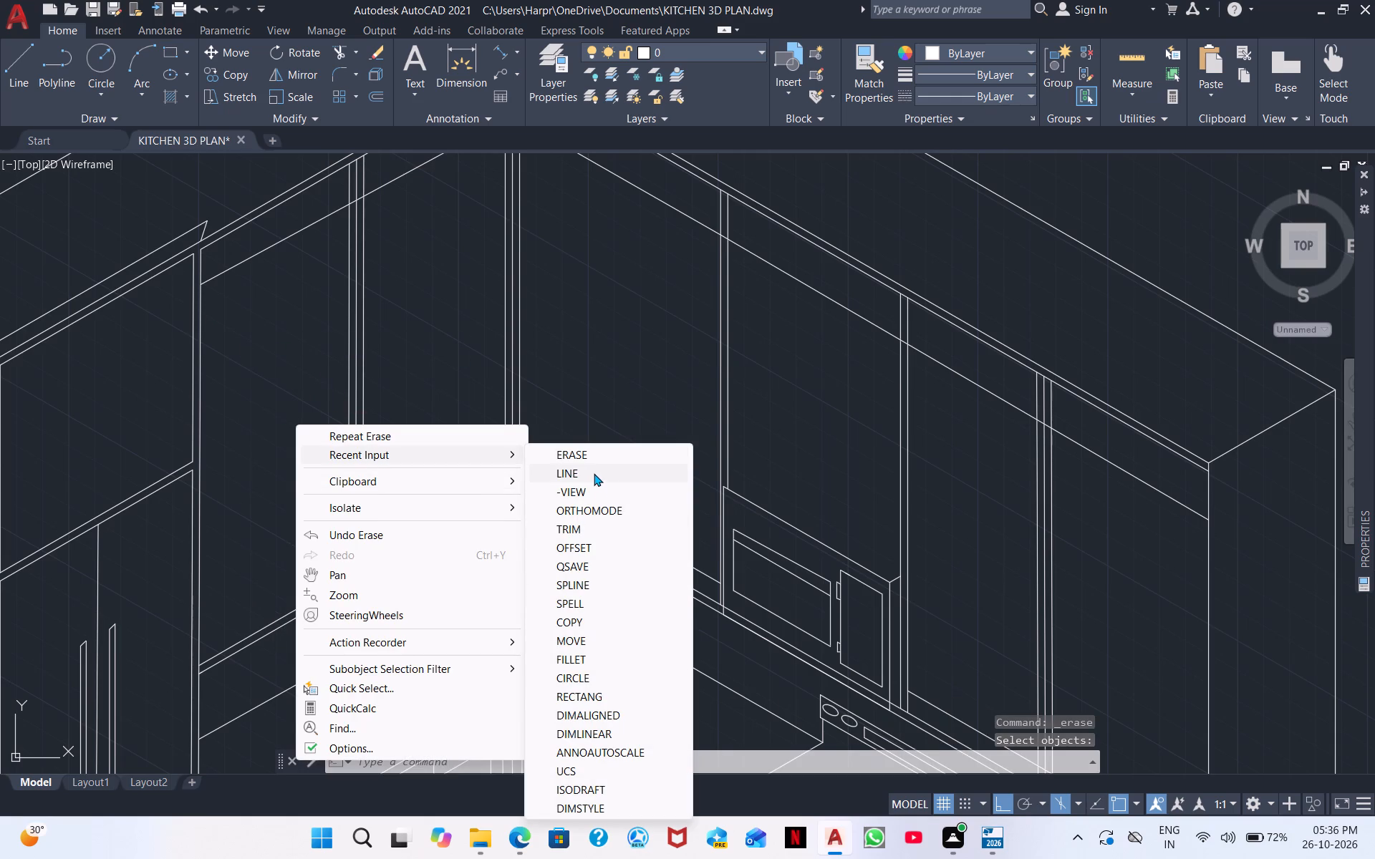
{"action": "scroll", "coordinate": [522, 477], "scroll_direction": "up", "scroll_amount": 4}
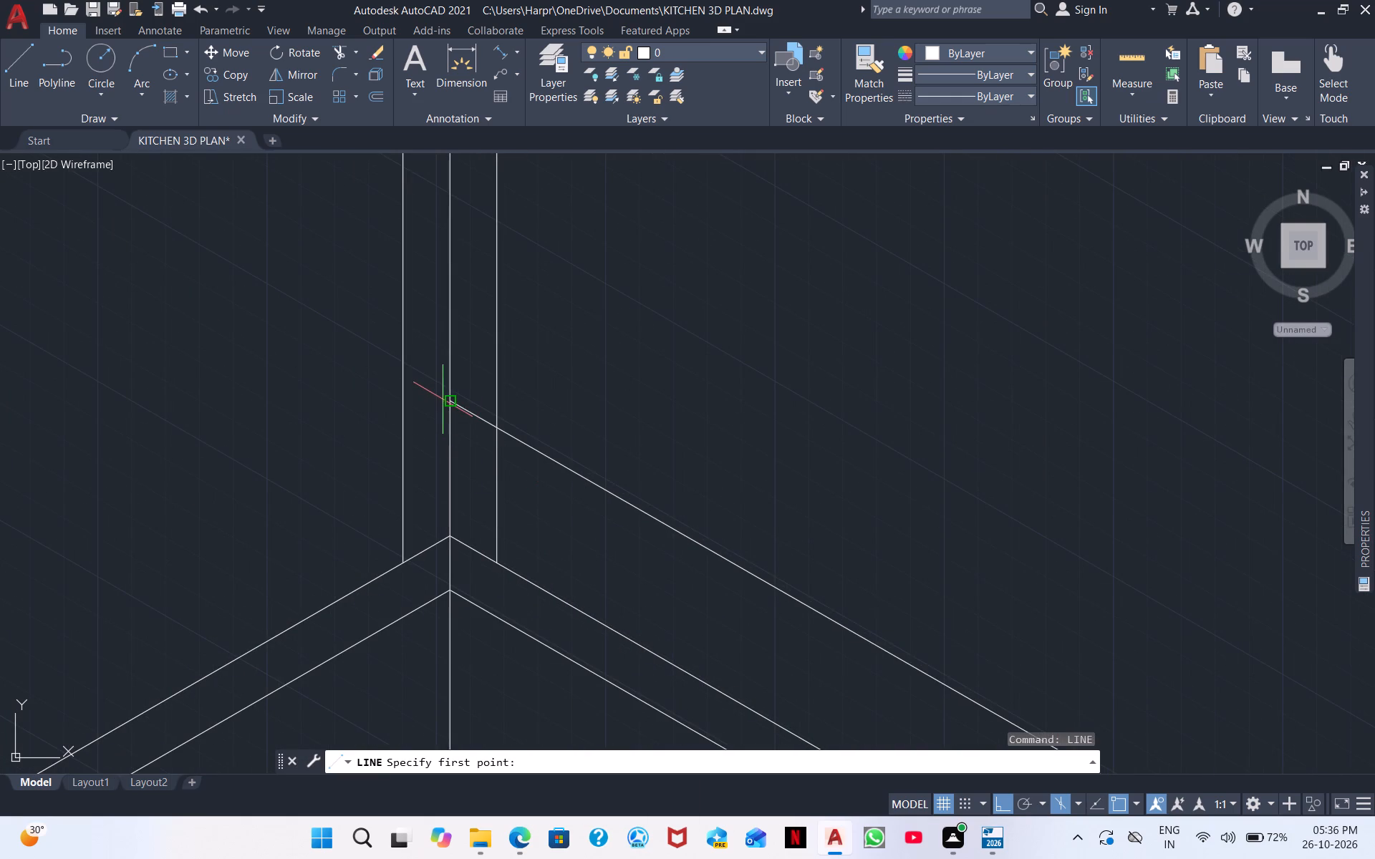
{"action": "left_click", "coordinate": [445, 401]}
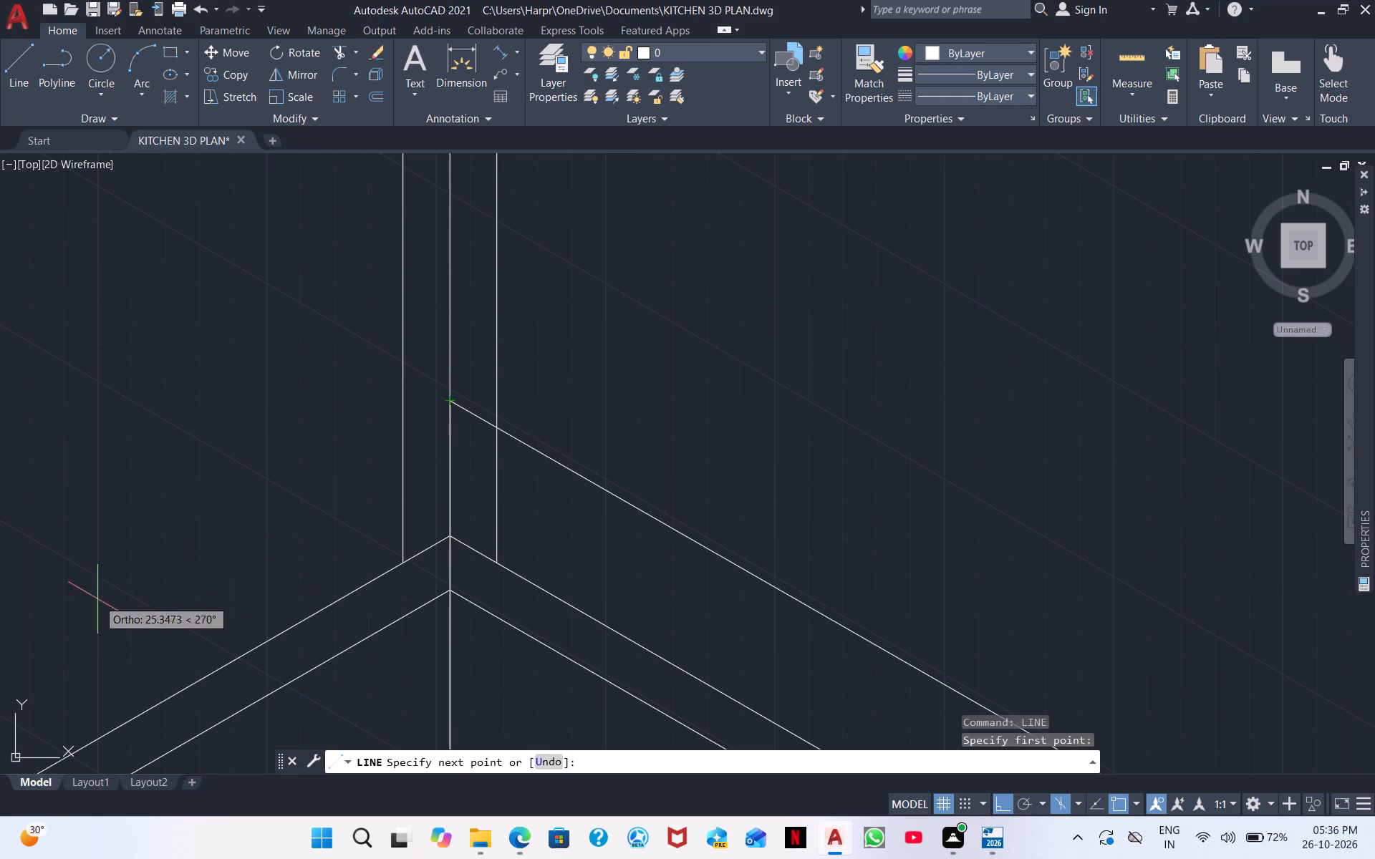
{"action": "middle_click_drag", "start_coordinate": [28, 636], "coordinate": [568, 285]}
{"action": "scroll", "coordinate": [383, 390], "scroll_direction": "down", "scroll_amount": 3}
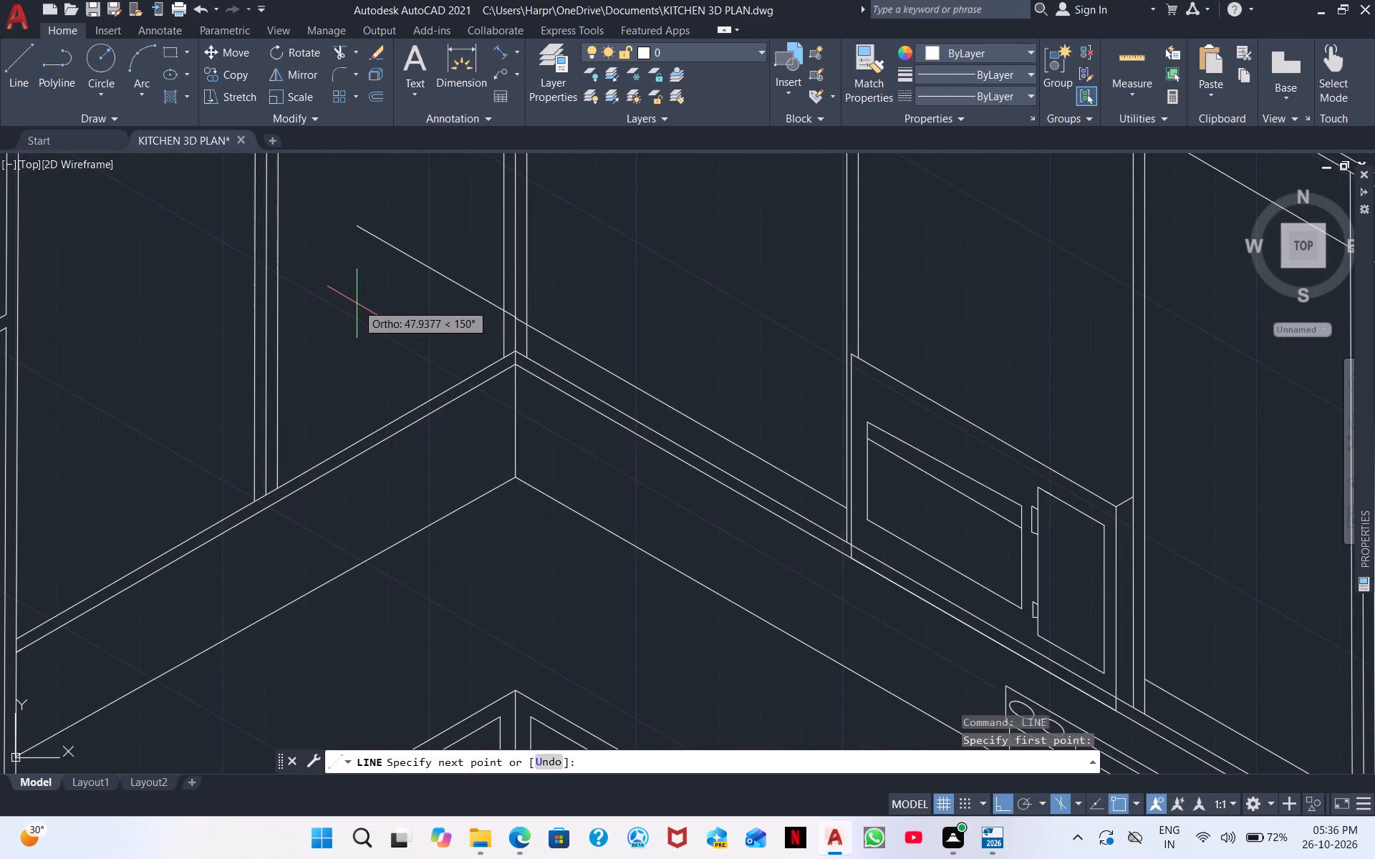
{"action": "key", "text": "shift+F5"}
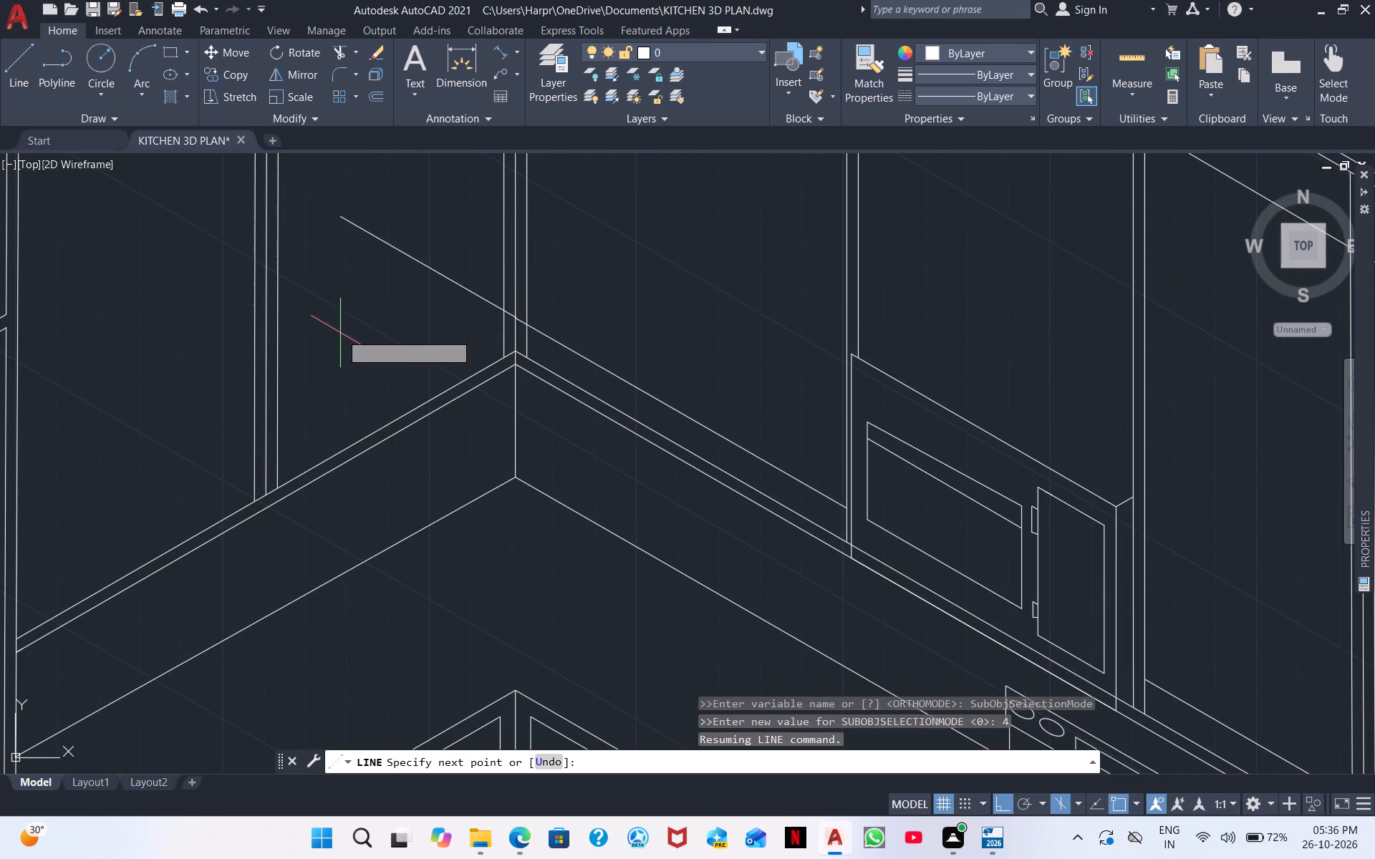
{"action": "key", "text": "shift+F5"}
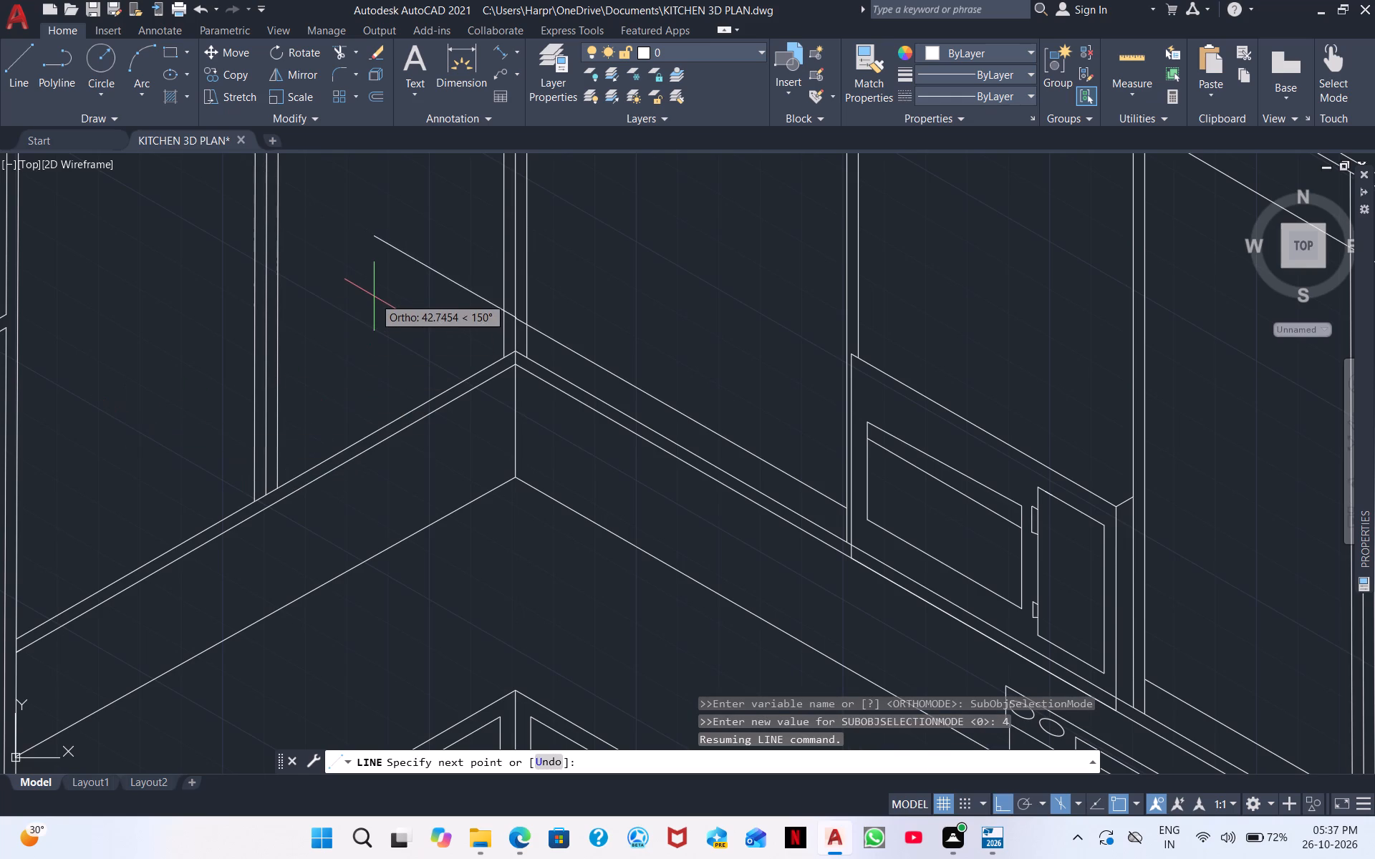
{"action": "key", "text": "shift+F5"}
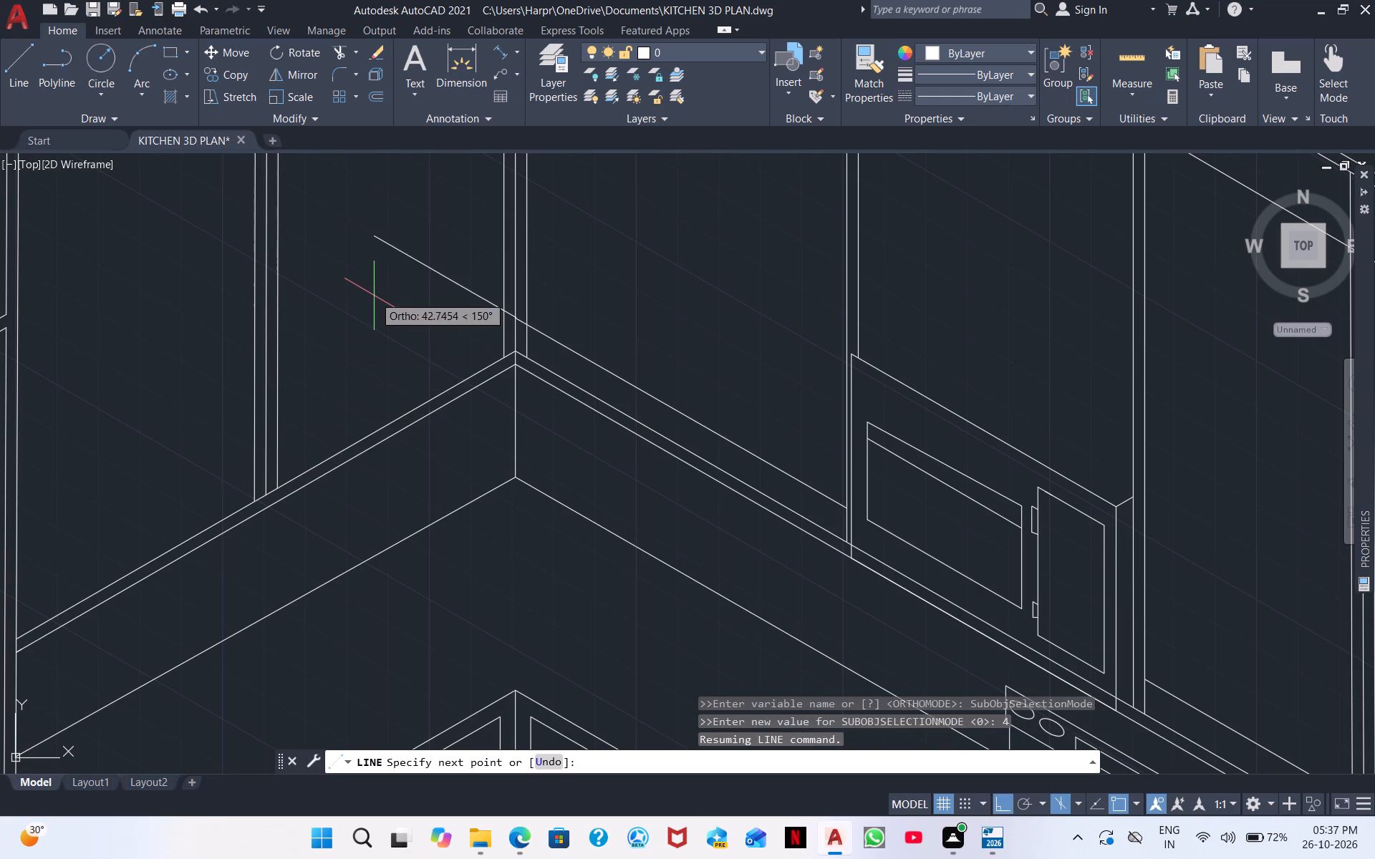
{"action": "scroll", "coordinate": [380, 268], "scroll_direction": "down", "scroll_amount": 3}
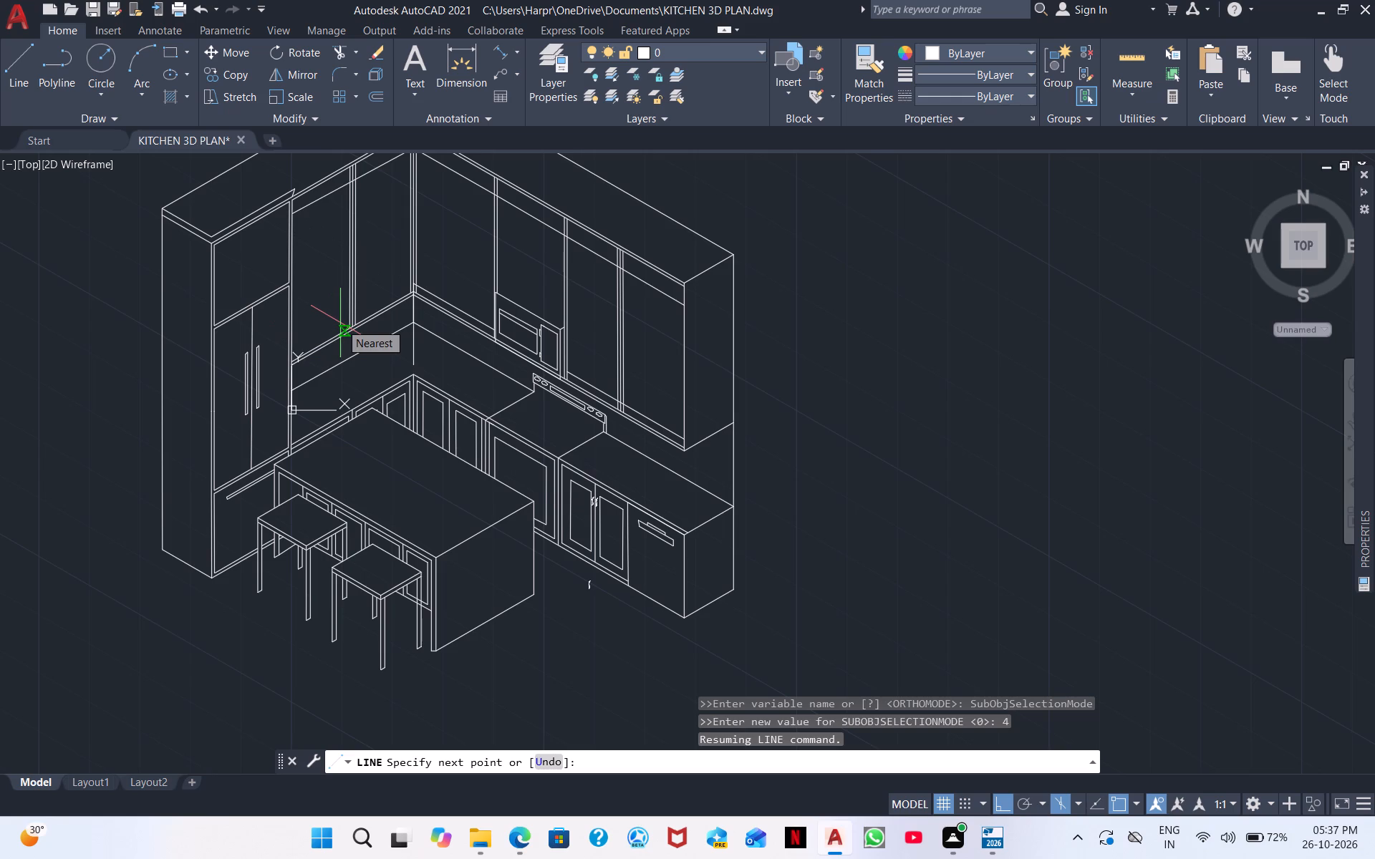
{"action": "key", "text": "shift+F5"}
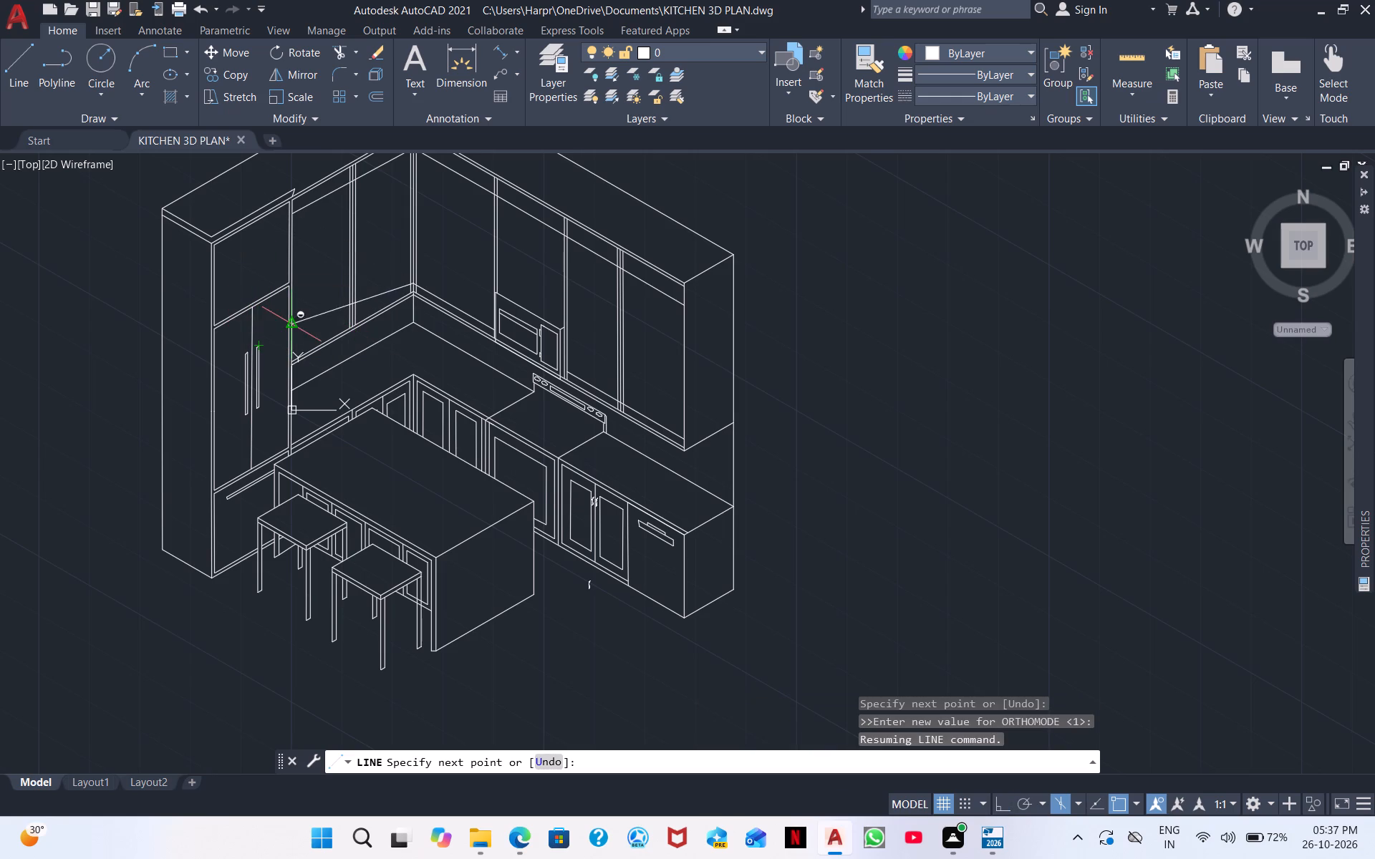
{"action": "scroll", "coordinate": [286, 342], "scroll_direction": "up", "scroll_amount": 4, "text": "shift"}
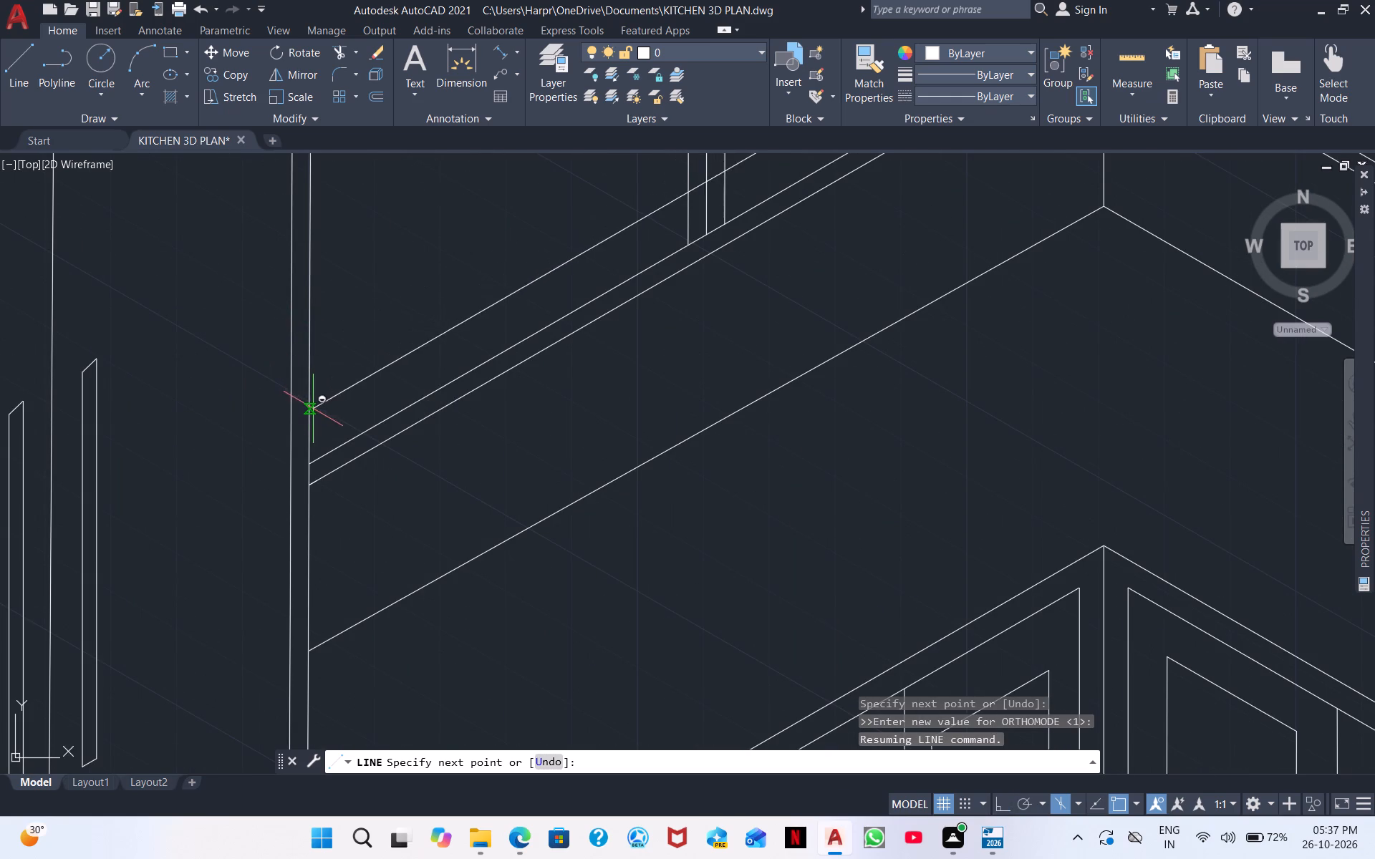
{"action": "scroll", "coordinate": [303, 388], "scroll_direction": "down", "scroll_amount": 2, "text": "shift"}
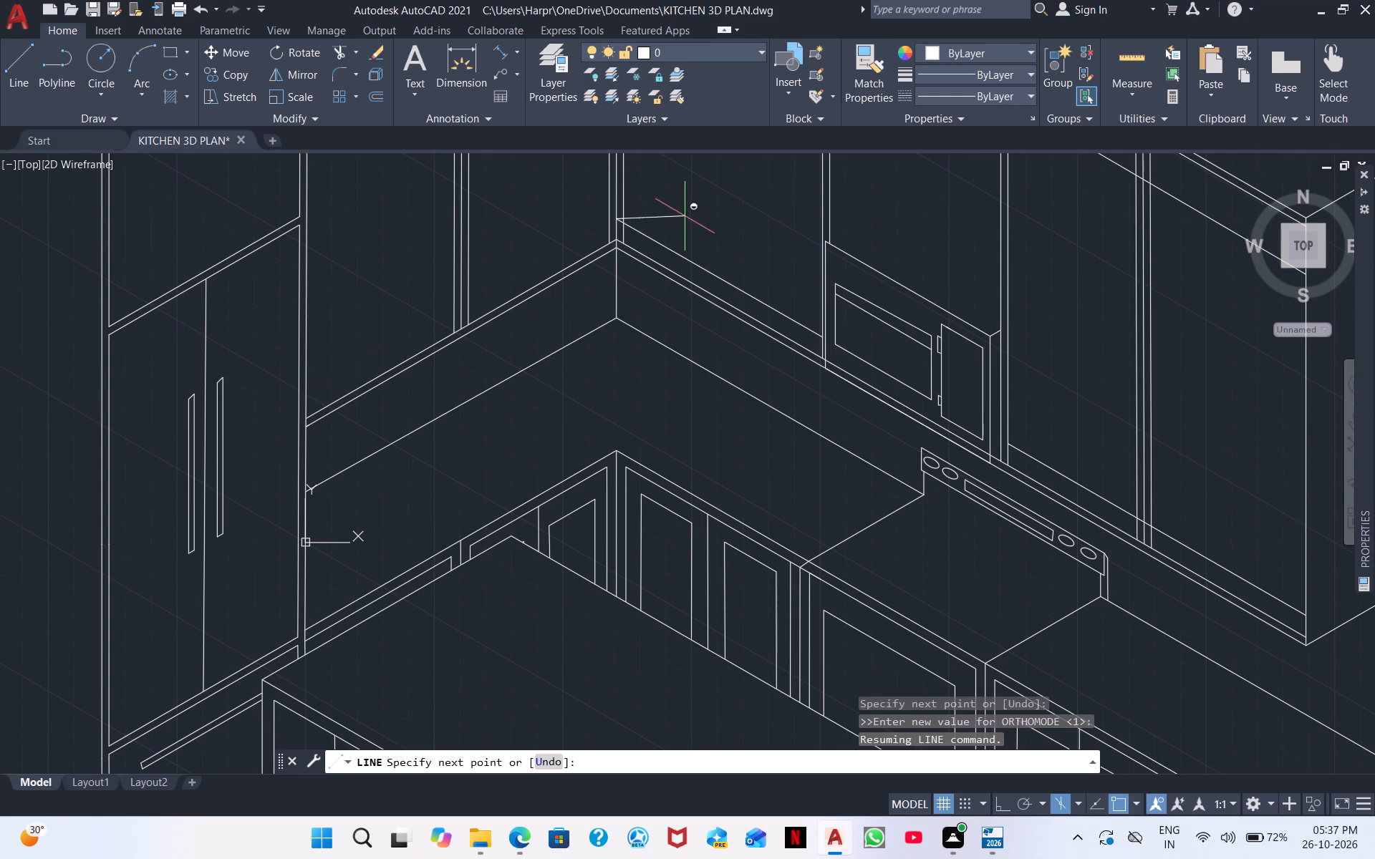
{"action": "left_click", "coordinate": [307, 398], "text": "shift"}
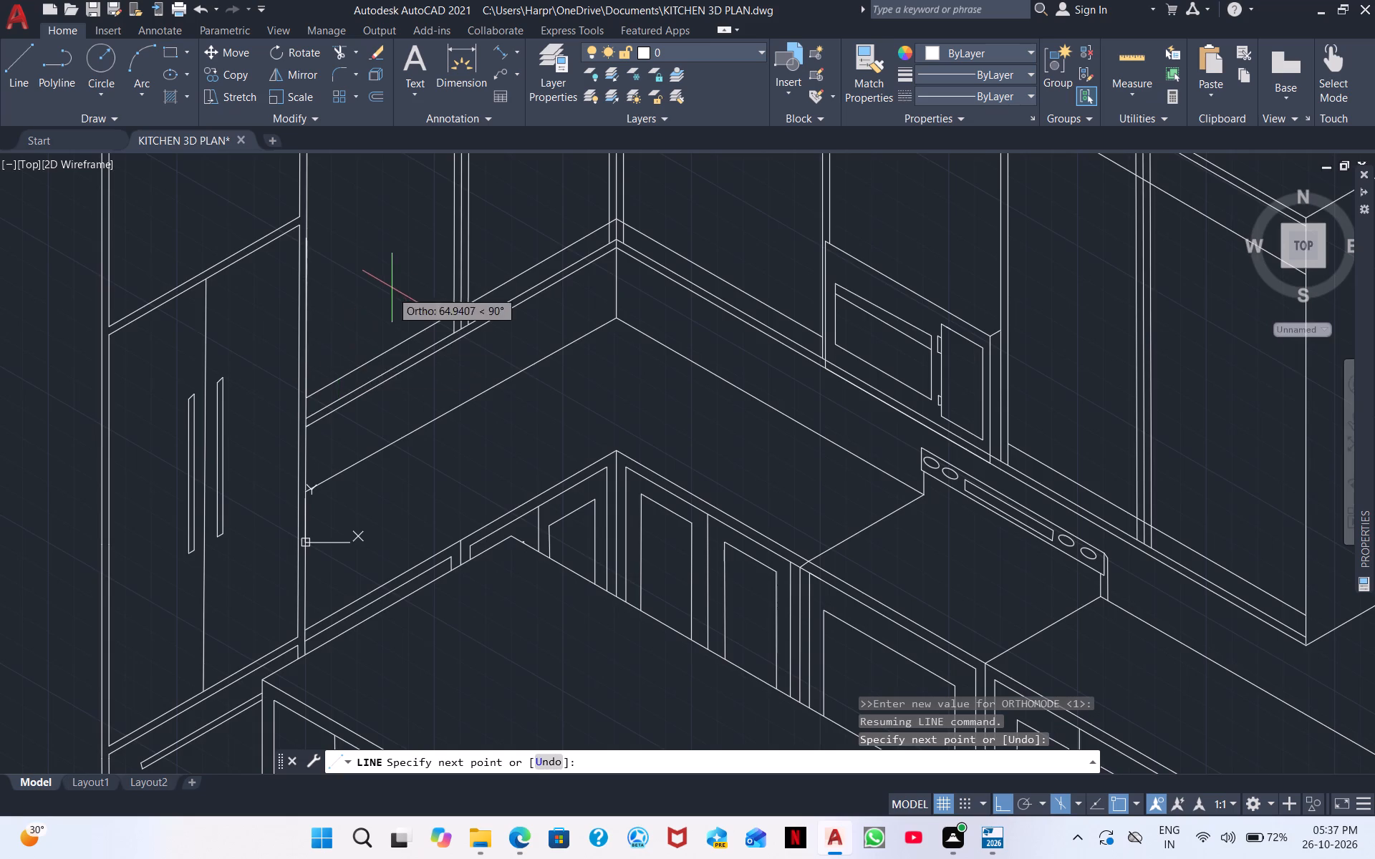
{"action": "scroll", "coordinate": [382, 257], "scroll_direction": "down", "scroll_amount": 1}
{"action": "middle_click_drag", "start_coordinate": [380, 258], "coordinate": [299, 429]}
{"action": "scroll", "coordinate": [328, 379], "scroll_direction": "up", "scroll_amount": 2}
{"action": "key", "text": "Escape"}
Draw a vertical door frame line just beside the tall unit, from the line below the top rail to the line above the bottom rail.
{"action": "scroll", "coordinate": [335, 351], "scroll_direction": "down", "scroll_amount": 2}
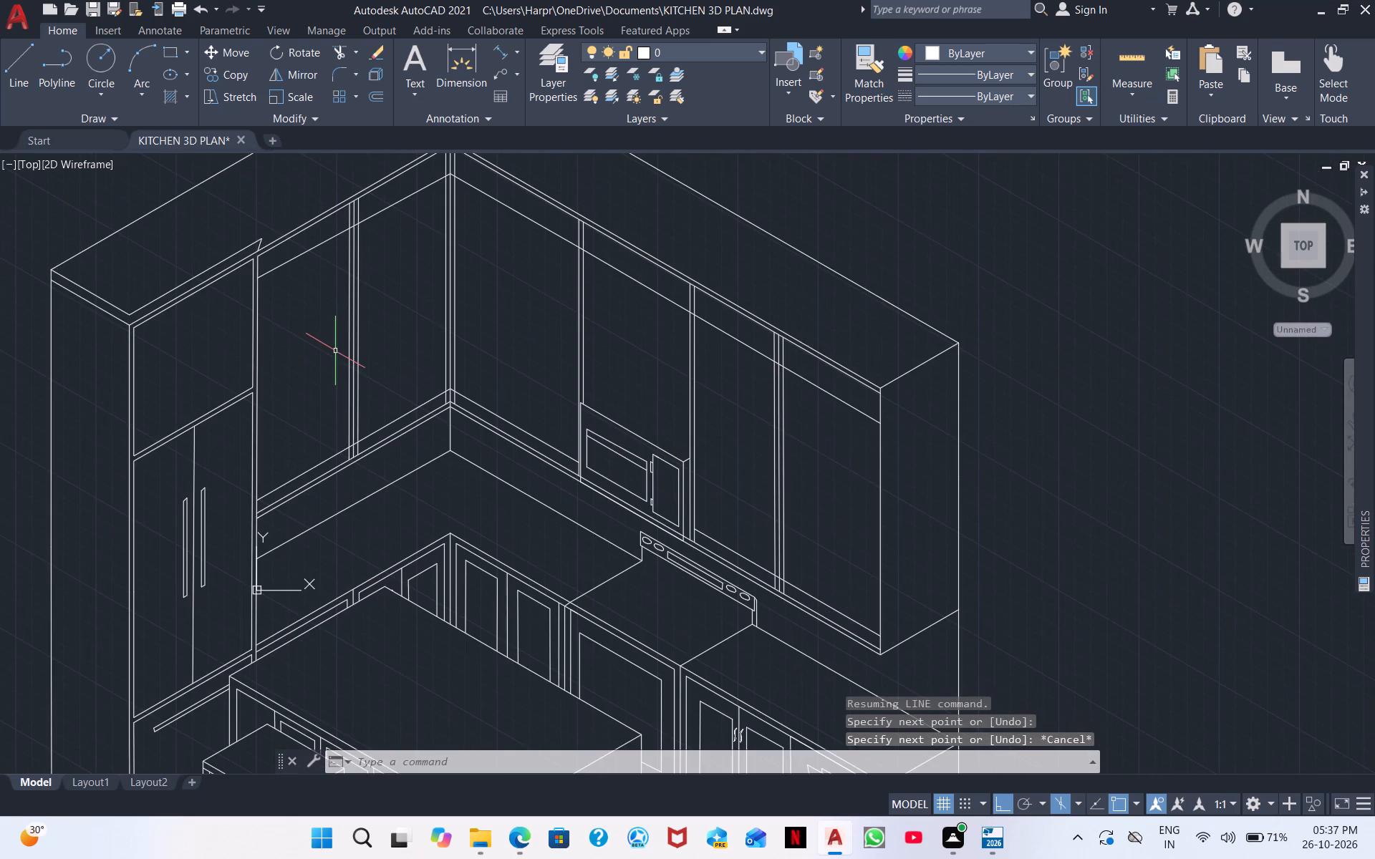
{"action": "right_click", "coordinate": [319, 354]}
{"action": "left_click", "coordinate": [422, 369]}
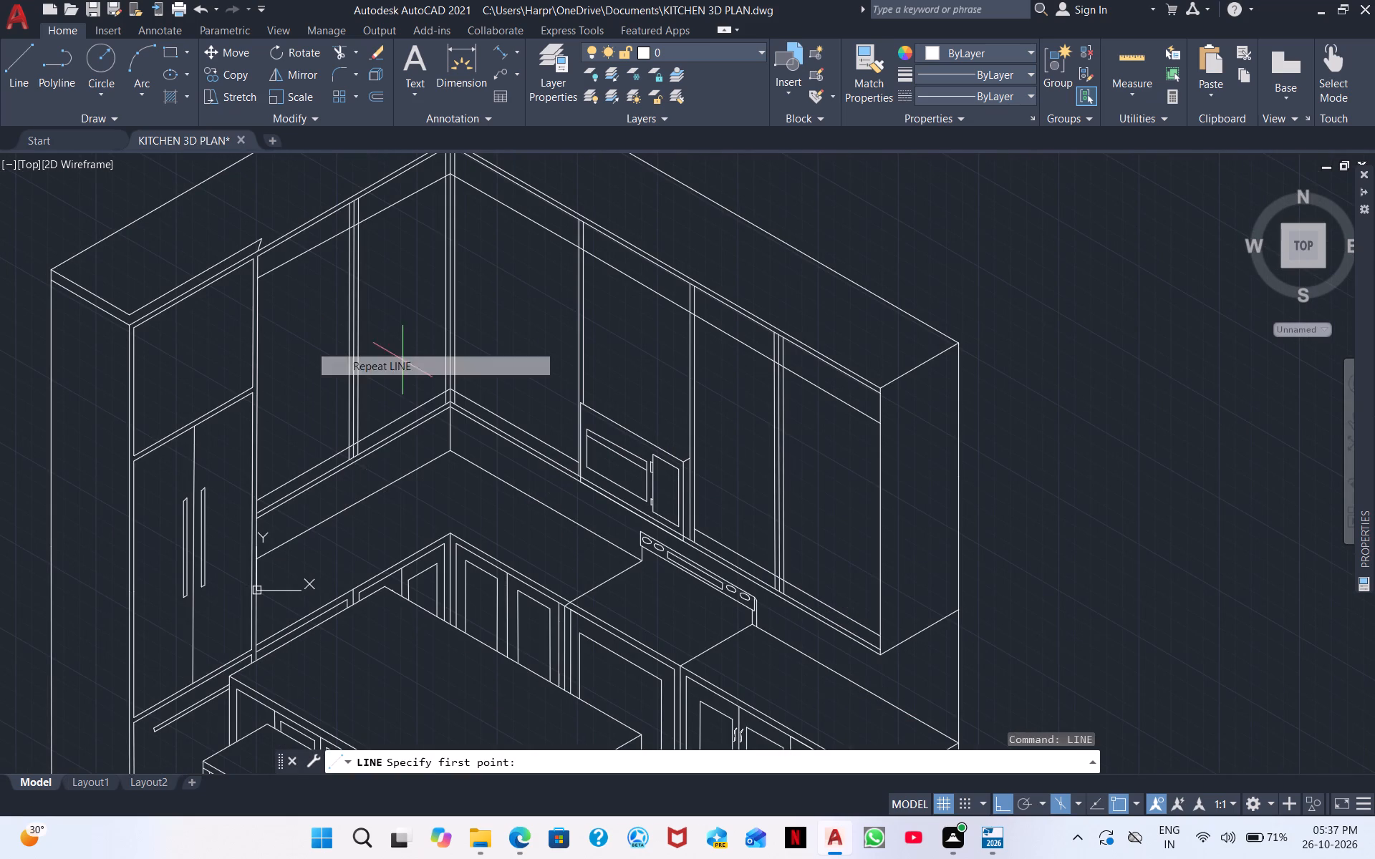
{"action": "scroll", "coordinate": [266, 273], "scroll_direction": "up", "scroll_amount": 5}
{"action": "left_click", "coordinate": [250, 270]}
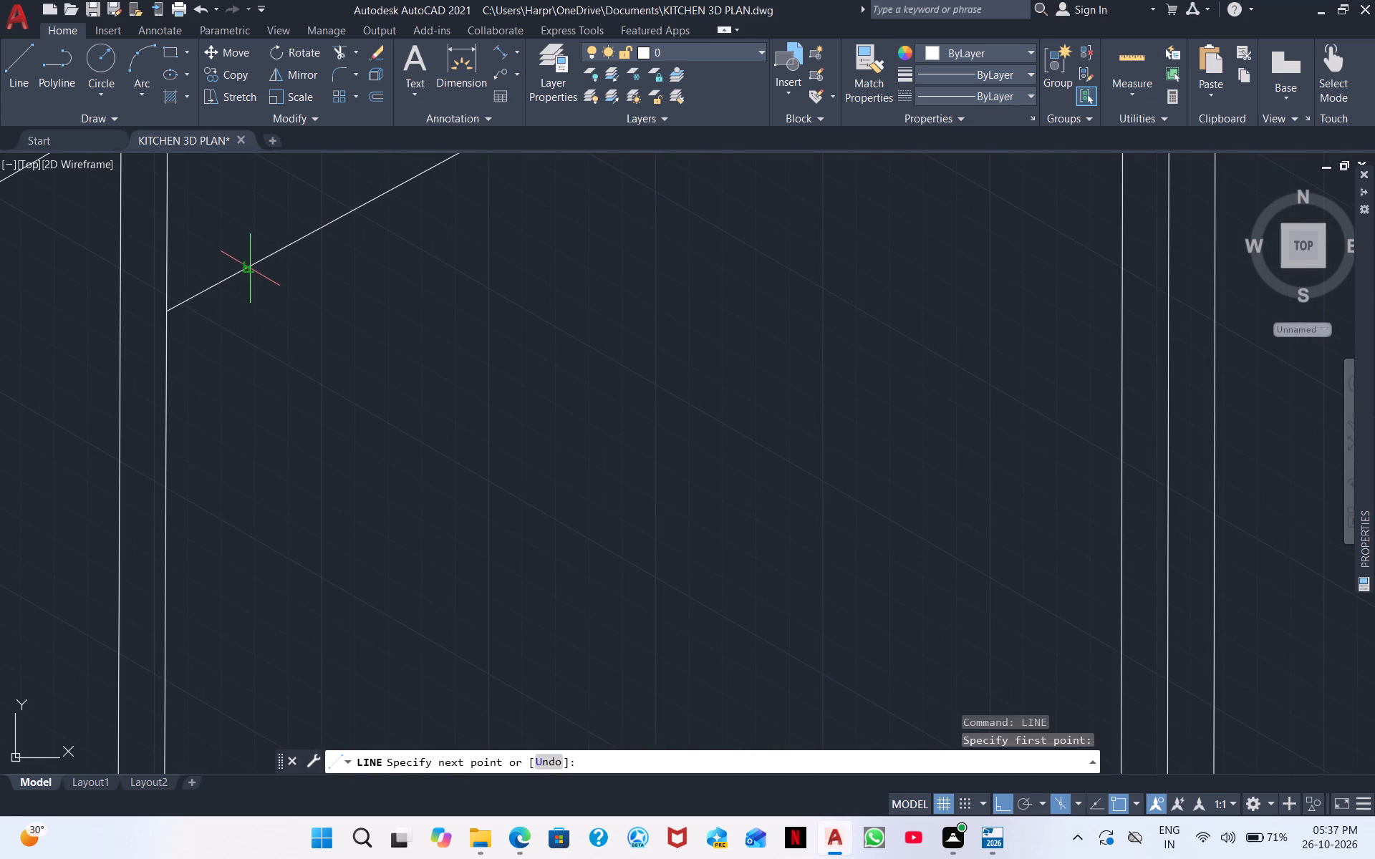
{"action": "middle_click_drag", "start_coordinate": [252, 525], "coordinate": [251, 100]}
{"action": "scroll", "coordinate": [251, 74], "scroll_direction": "down", "scroll_amount": 4}
{"action": "middle_click_drag", "start_coordinate": [296, 367], "coordinate": [257, 212]}
{"action": "scroll", "coordinate": [286, 306], "scroll_direction": "down", "scroll_amount": 1}
{"action": "scroll", "coordinate": [190, 438], "scroll_direction": "down", "scroll_amount": 1}
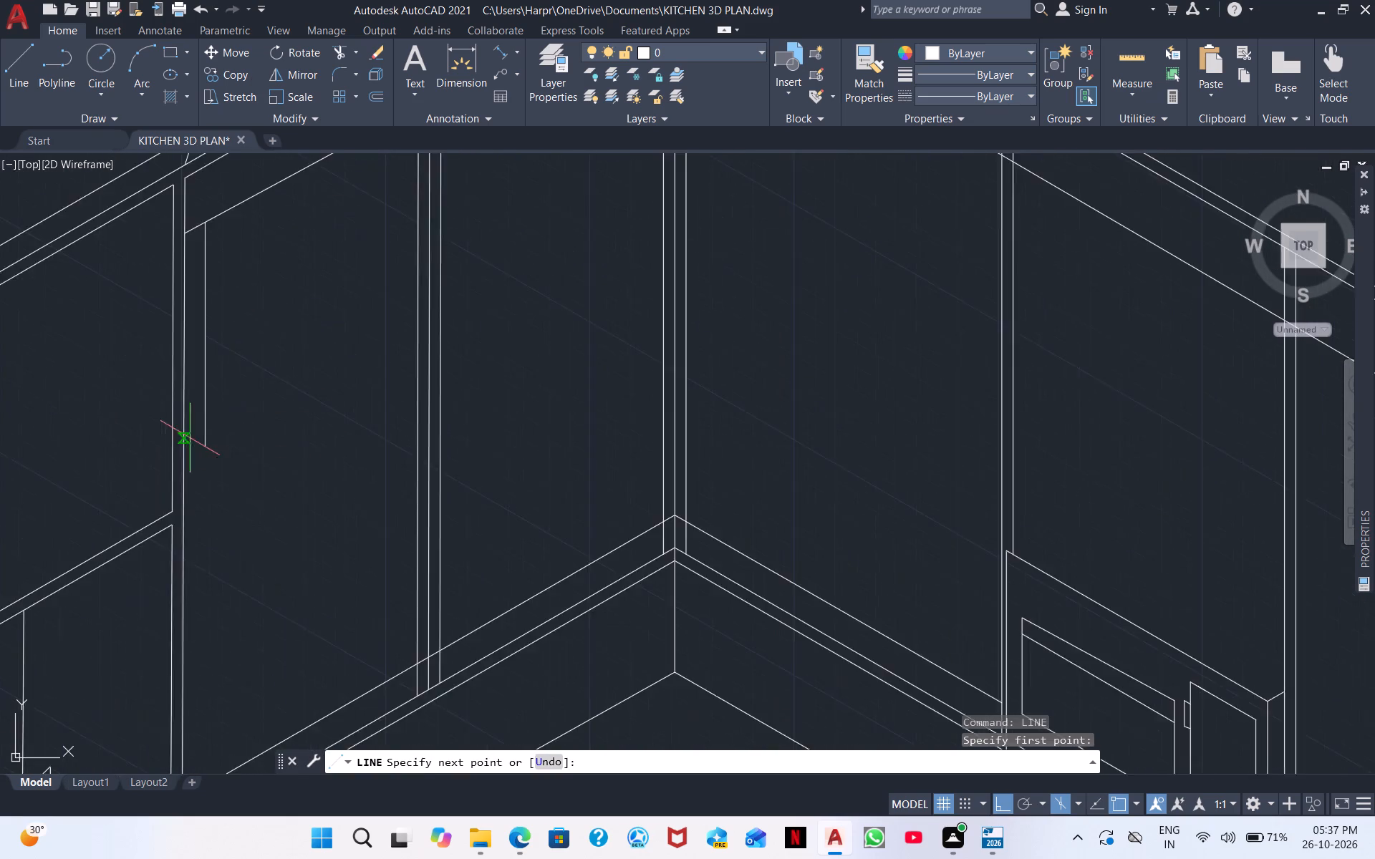
{"action": "scroll", "coordinate": [190, 438], "scroll_direction": "down", "scroll_amount": 2}
{"action": "middle_click_drag", "start_coordinate": [202, 409], "coordinate": [198, 278]}
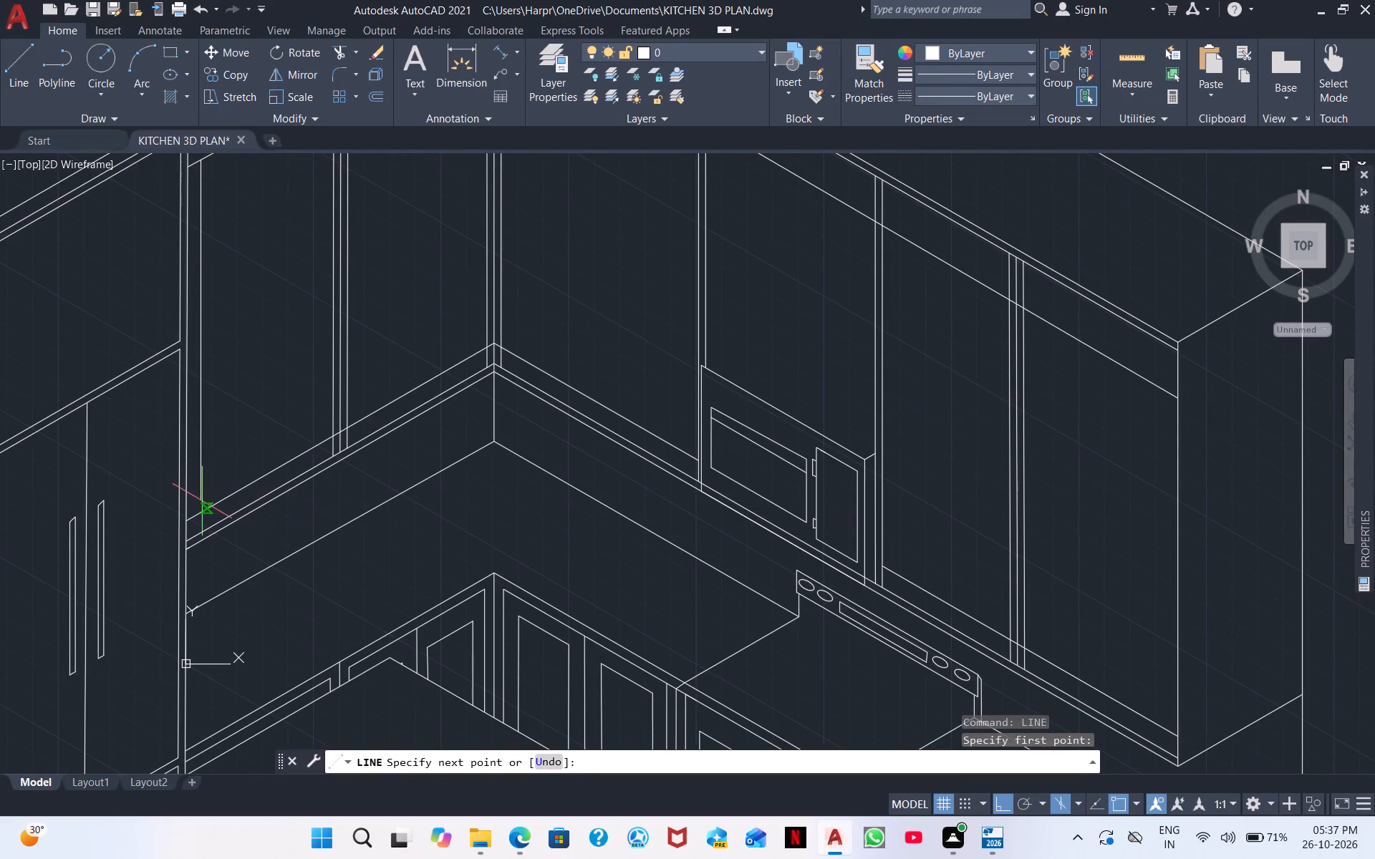
{"action": "left_click", "coordinate": [200, 509]}
{"action": "key", "text": "Escape"}
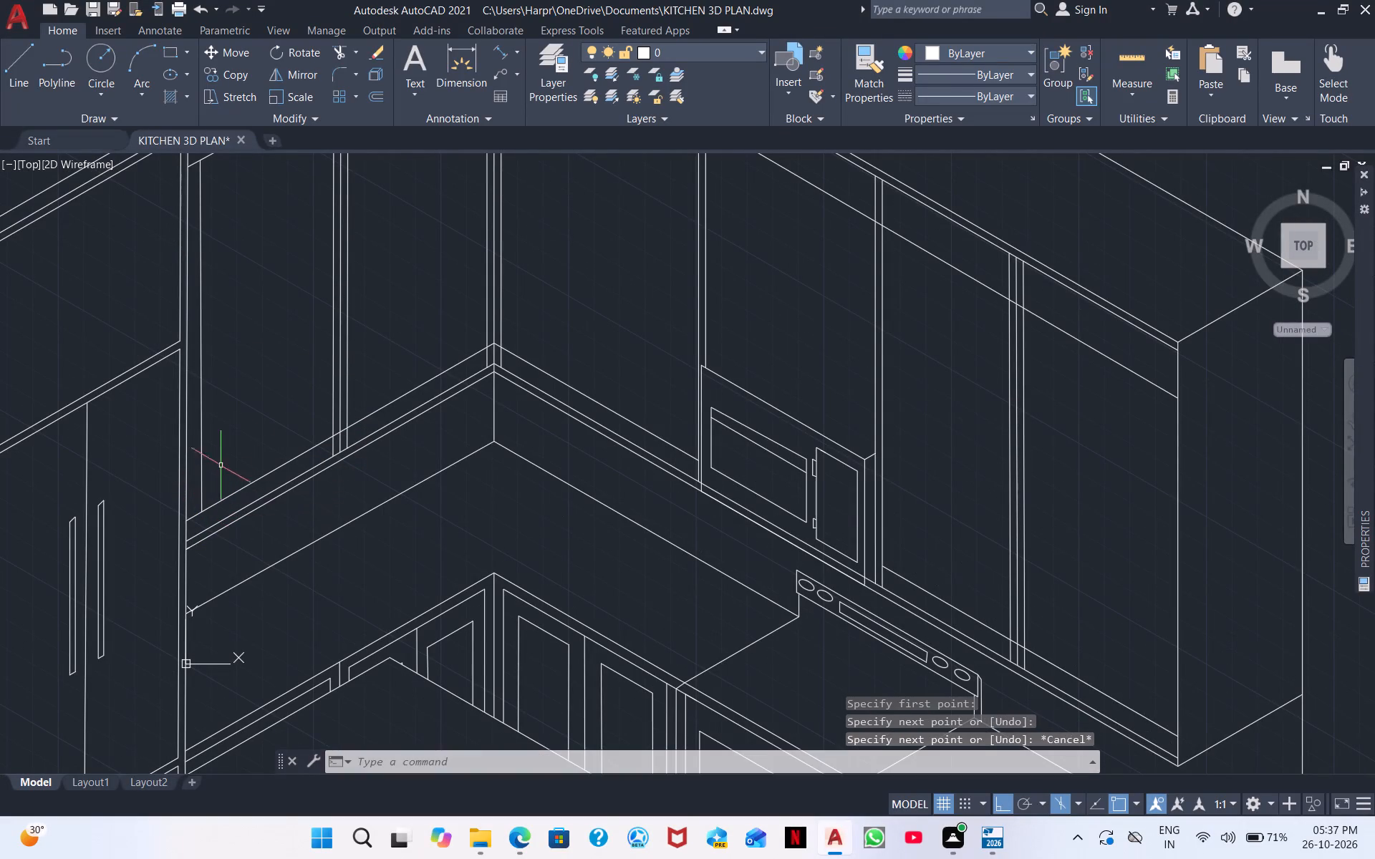
Draw a vertical door frame line on the tall unit's side of the adjoining cabinet divider, between the upper and lower frame lines.
{"action": "right_click", "coordinate": [258, 330]}
{"action": "left_click", "coordinate": [319, 336]}
{"action": "middle_click_drag", "start_coordinate": [340, 251], "coordinate": [338, 255]}
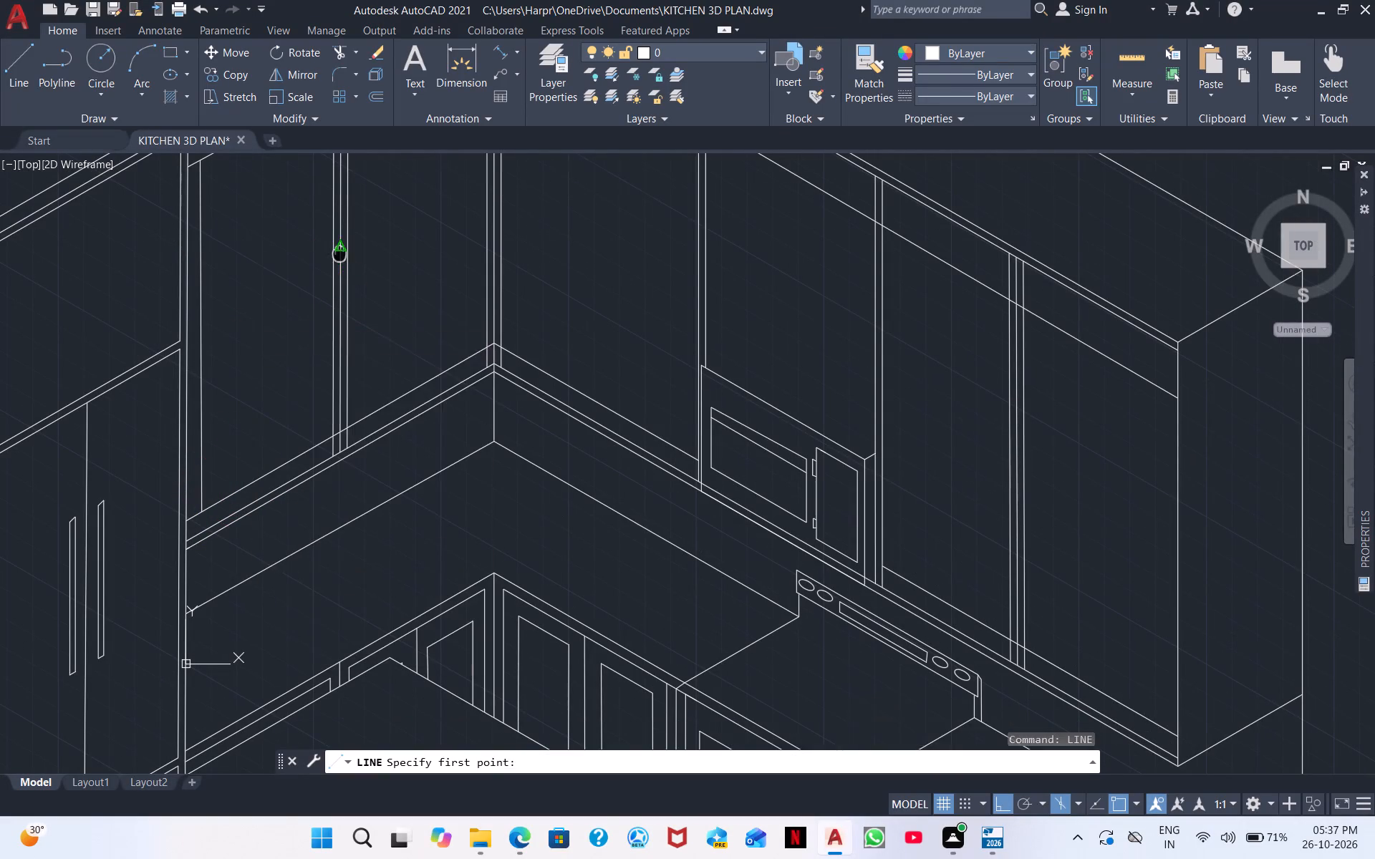
{"action": "middle_click_drag", "start_coordinate": [338, 255], "coordinate": [223, 439]}
{"action": "left_click", "coordinate": [196, 286]}
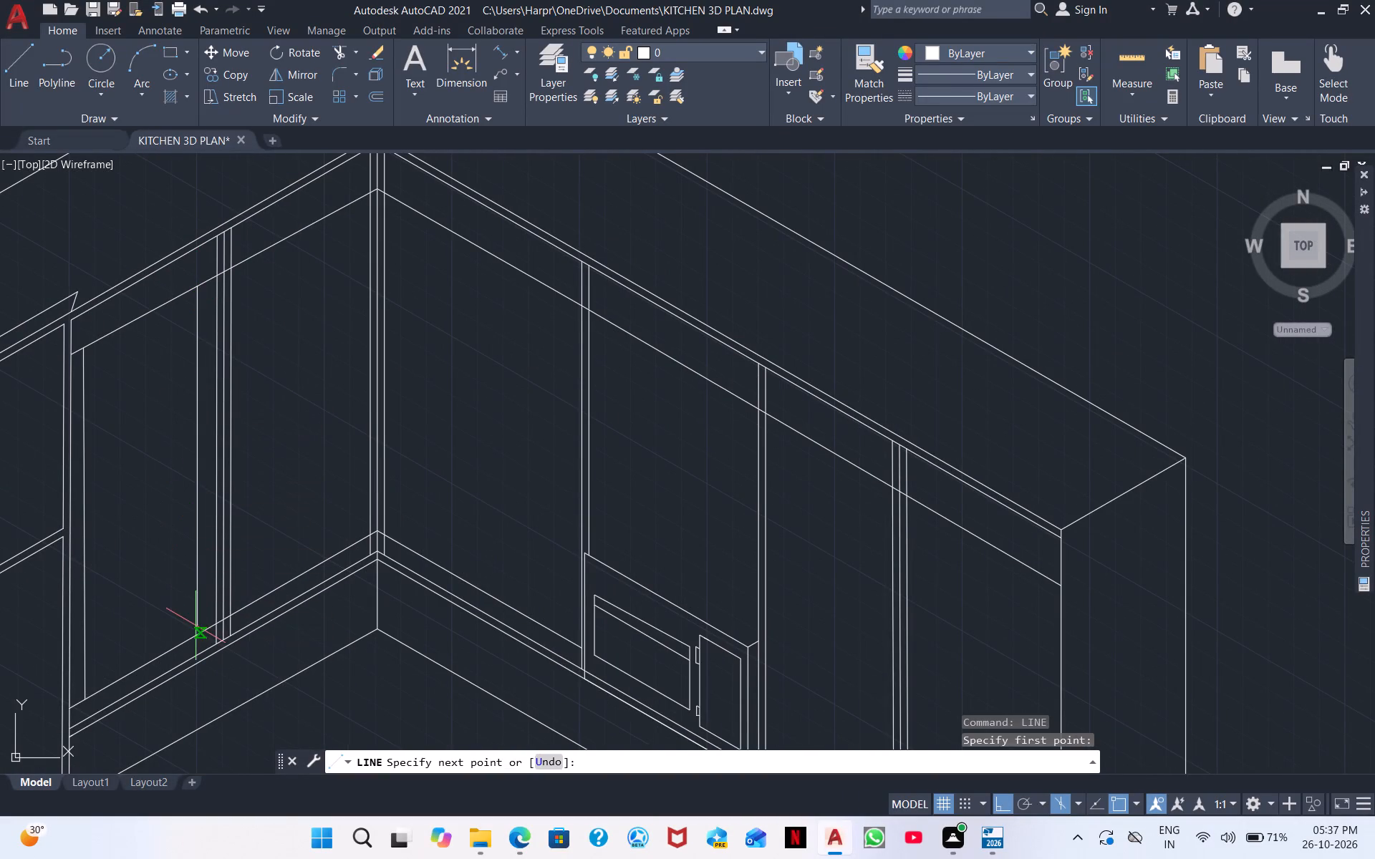
{"action": "left_click", "coordinate": [201, 636]}
{"action": "key", "text": "Escape"}
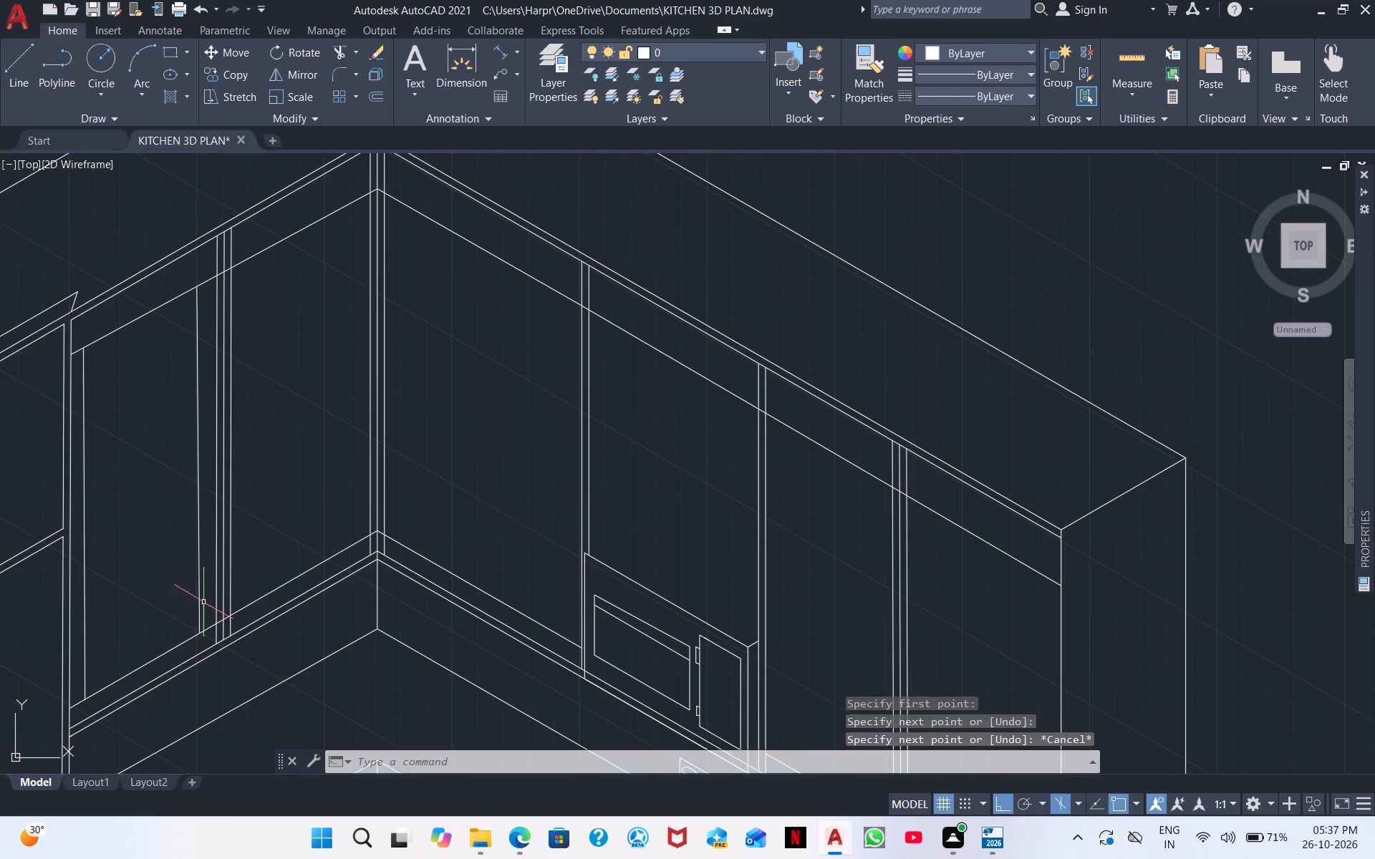
Draw a vertical door frame line on the inside-corner side of the same divider, between the upper and lower frame lines.
{"action": "right_click", "coordinate": [332, 394]}
{"action": "left_click", "coordinate": [391, 407]}
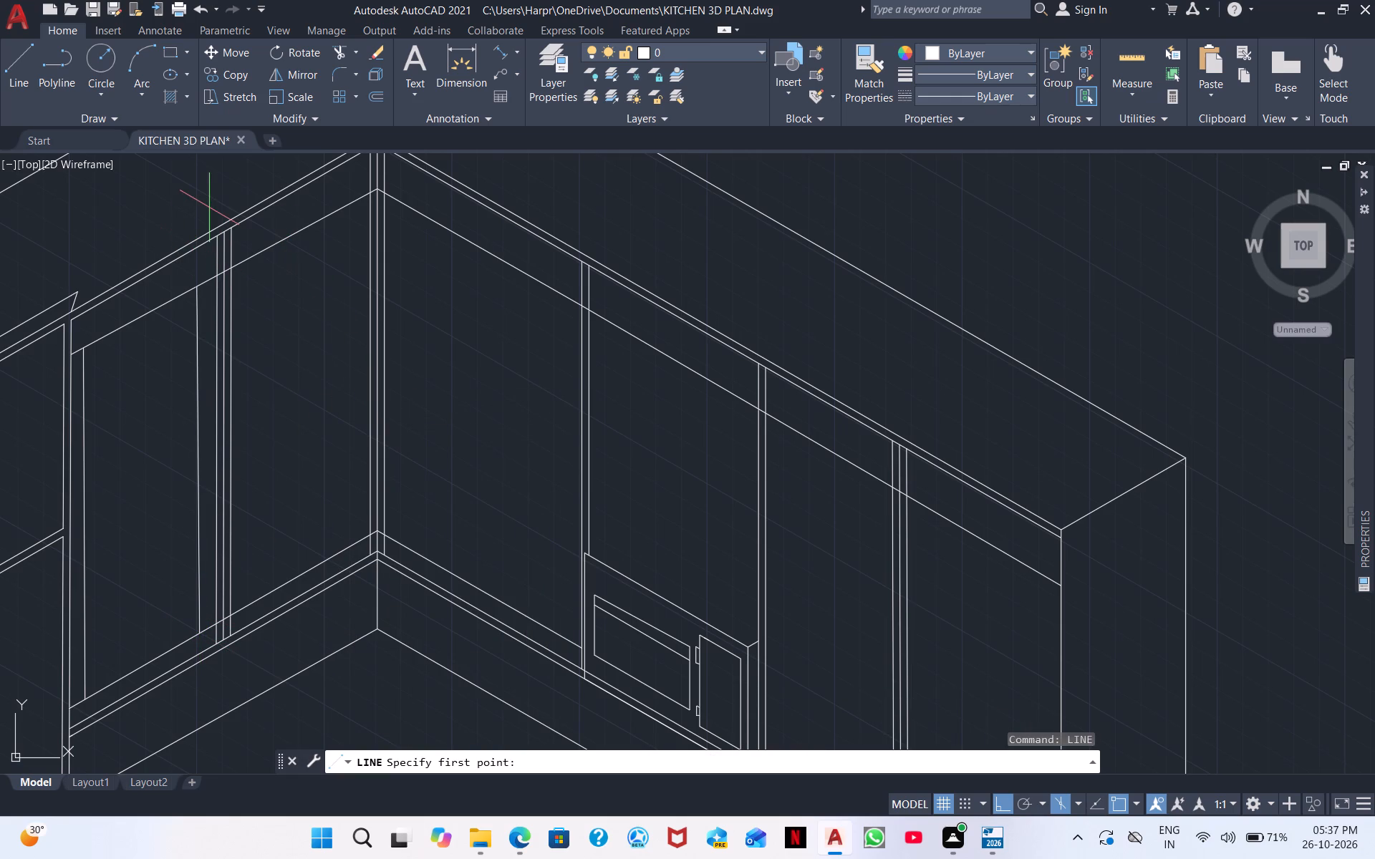
{"action": "scroll", "coordinate": [172, 203], "scroll_direction": "up", "scroll_amount": 2}
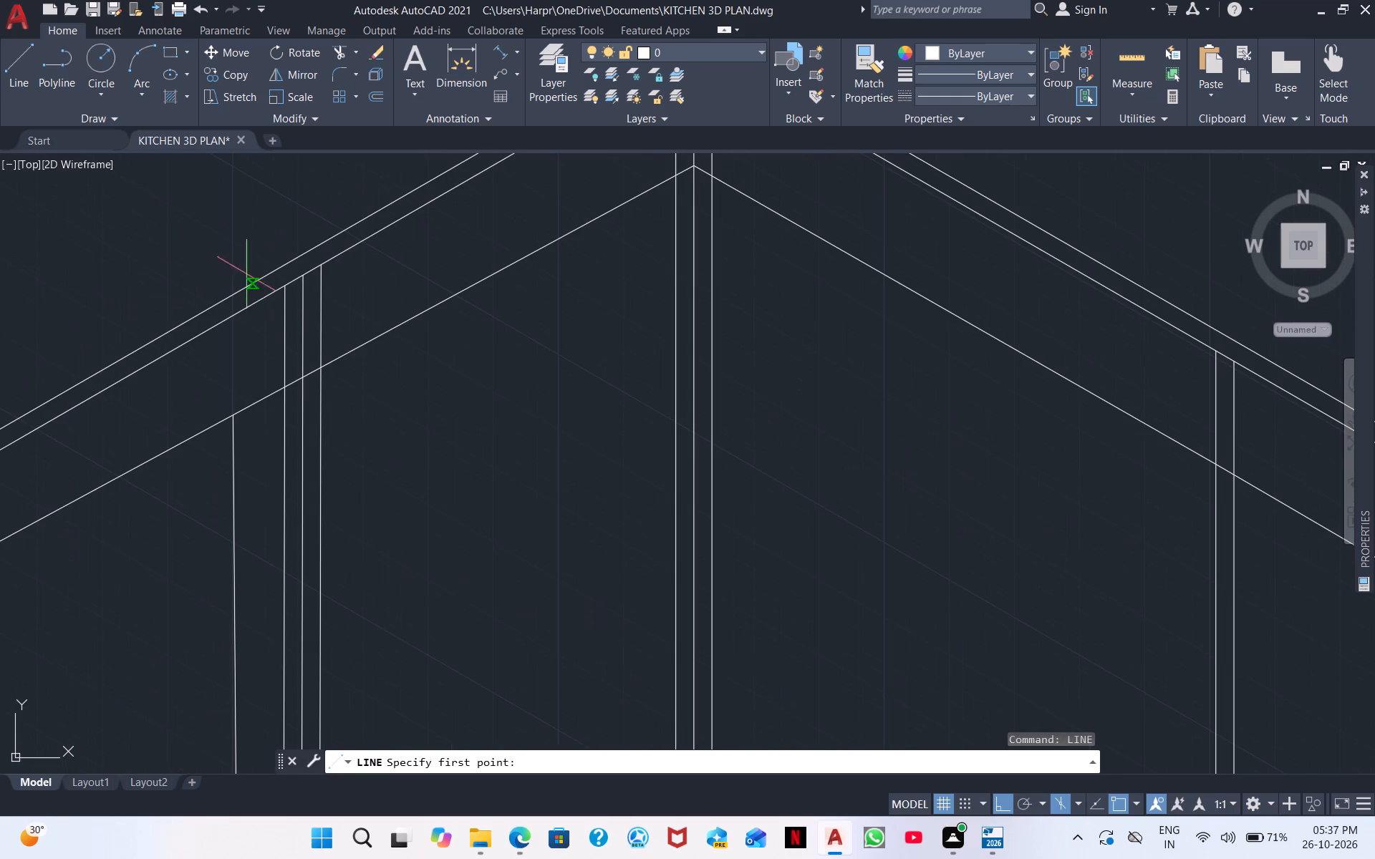
{"action": "left_click", "coordinate": [360, 353]}
{"action": "middle_click_drag", "start_coordinate": [337, 516], "coordinate": [358, 264]}
{"action": "scroll", "coordinate": [358, 387], "scroll_direction": "down", "scroll_amount": 1}
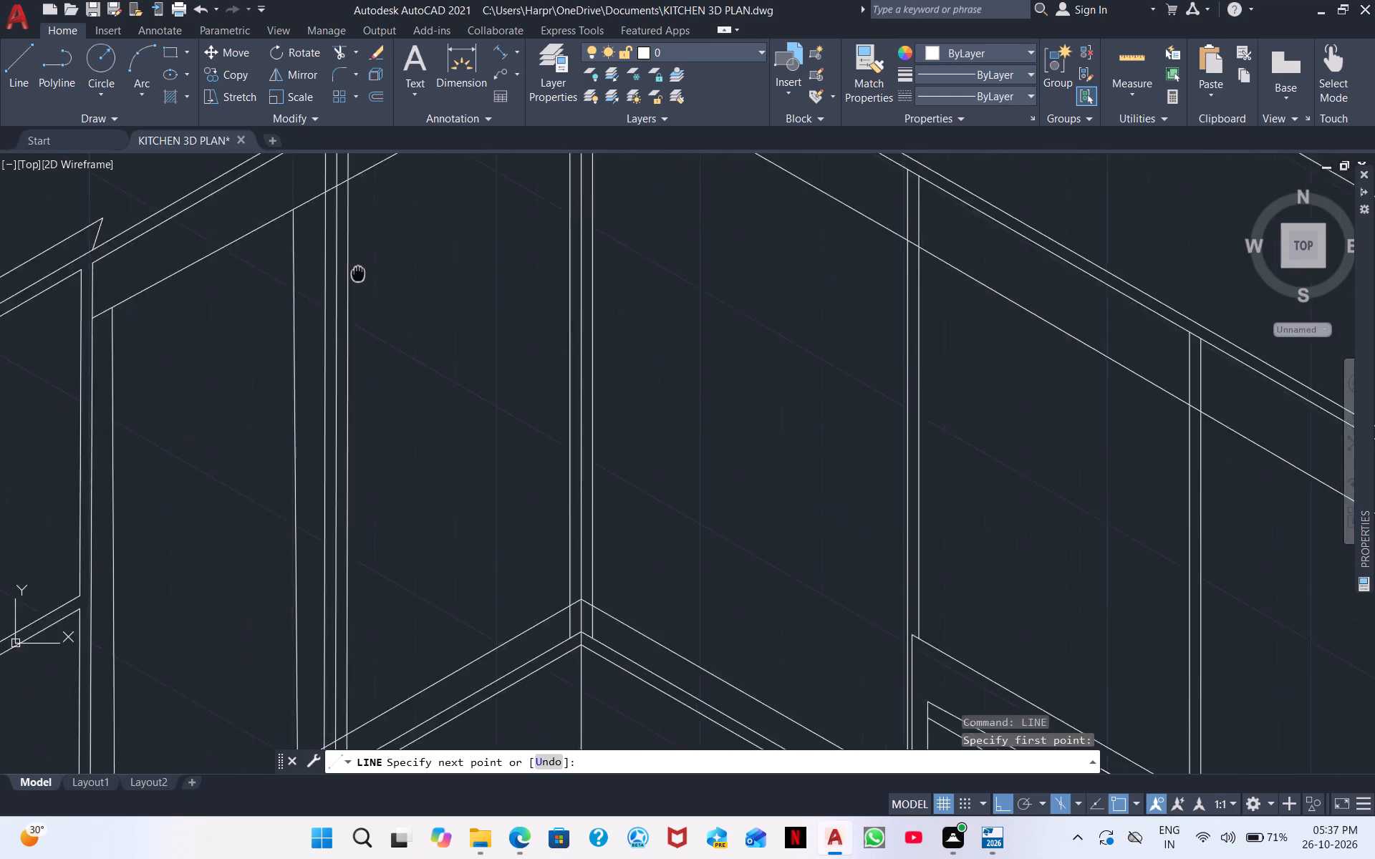
{"action": "middle_click_drag", "start_coordinate": [358, 264], "coordinate": [347, 163]}
{"action": "scroll", "coordinate": [364, 186], "scroll_direction": "down", "scroll_amount": 1}
{"action": "left_click", "coordinate": [364, 456]}
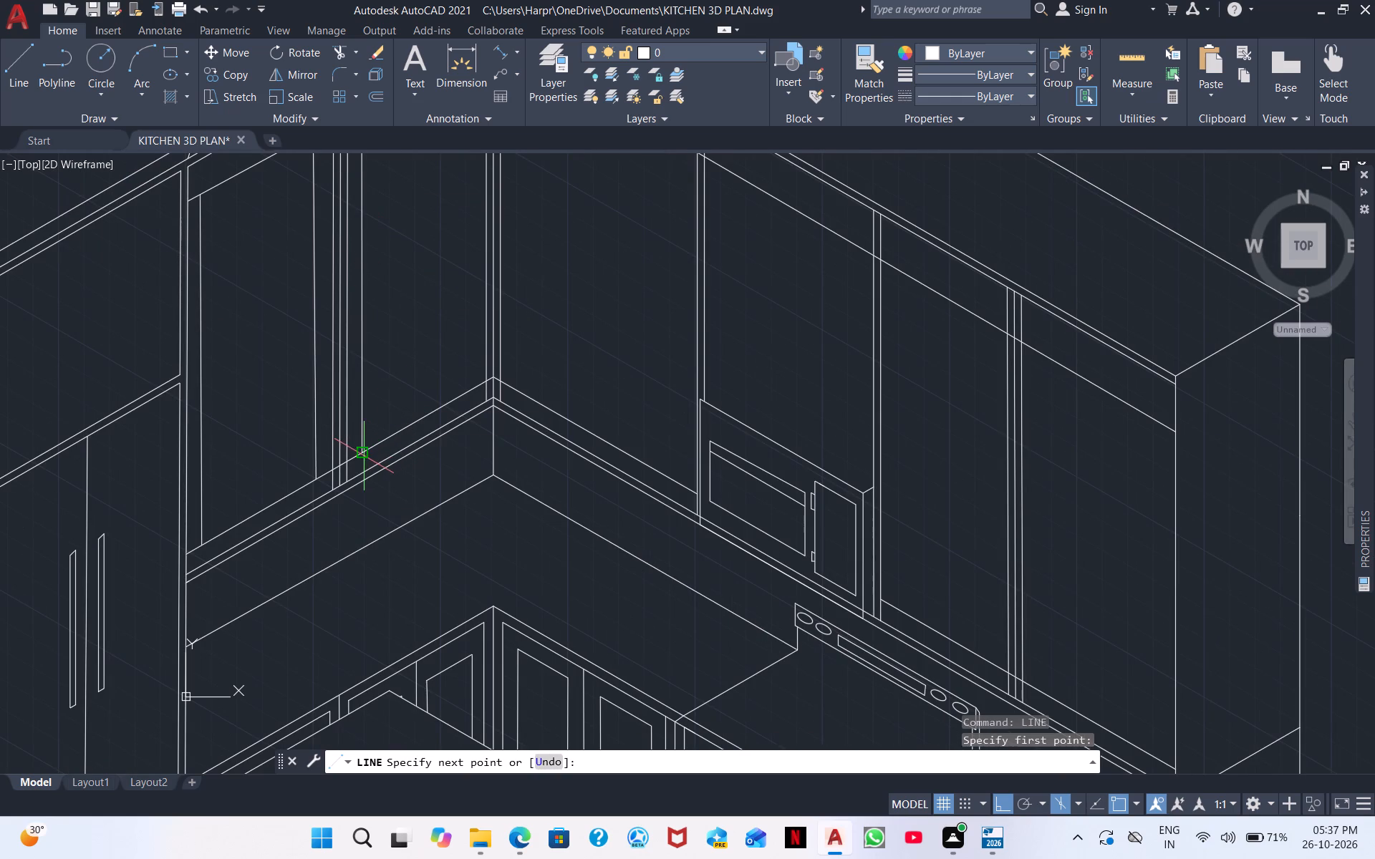
{"action": "right_click", "coordinate": [406, 364]}
{"action": "left_click", "coordinate": [464, 373]}
Draw a vertical door frame line beside the inside corner on the tall unit's run, between the upper and lower frame lines.
{"action": "right_click", "coordinate": [438, 246]}
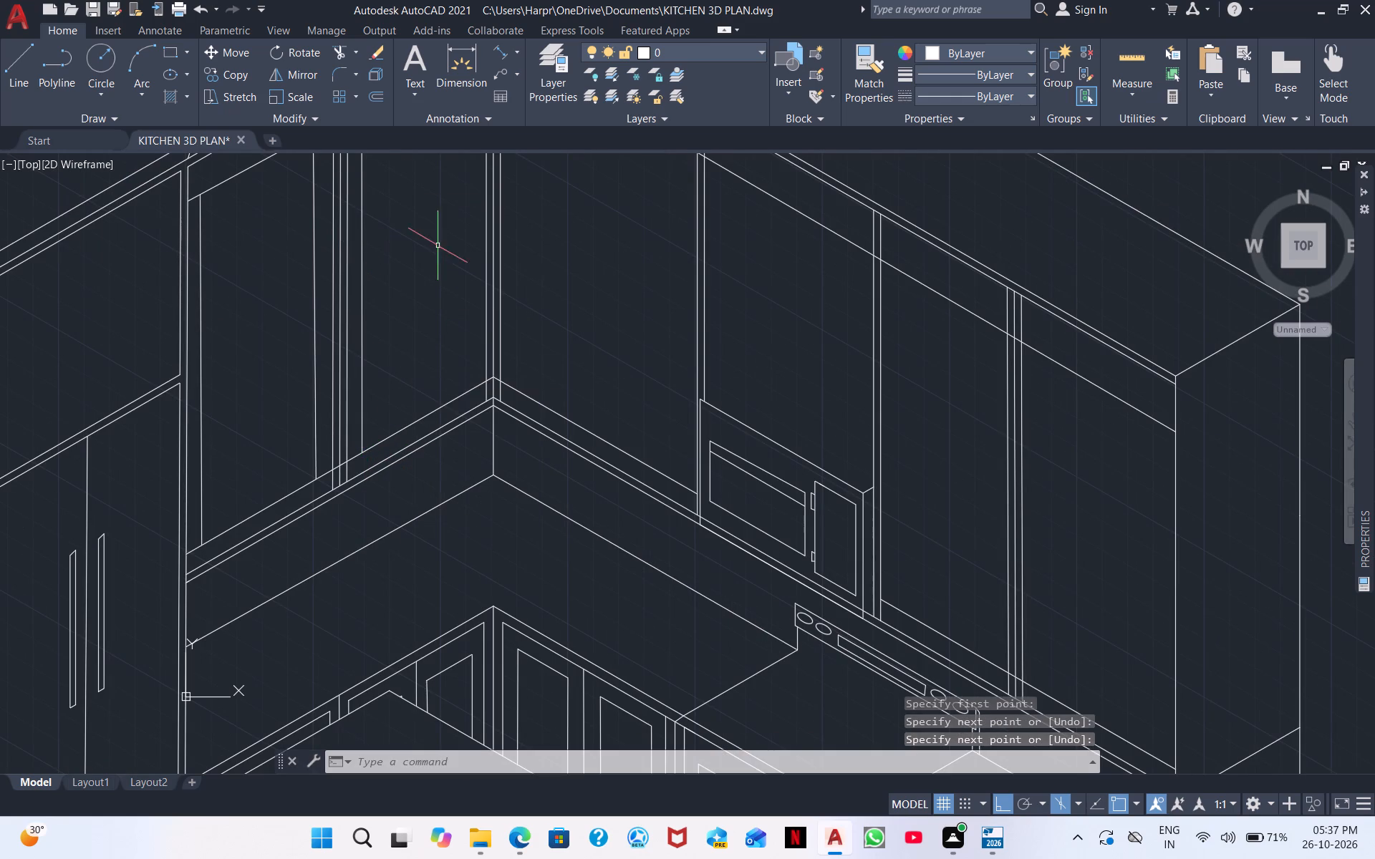
{"action": "left_click", "coordinate": [501, 256]}
{"action": "middle_click_drag", "start_coordinate": [407, 241], "coordinate": [244, 489]}
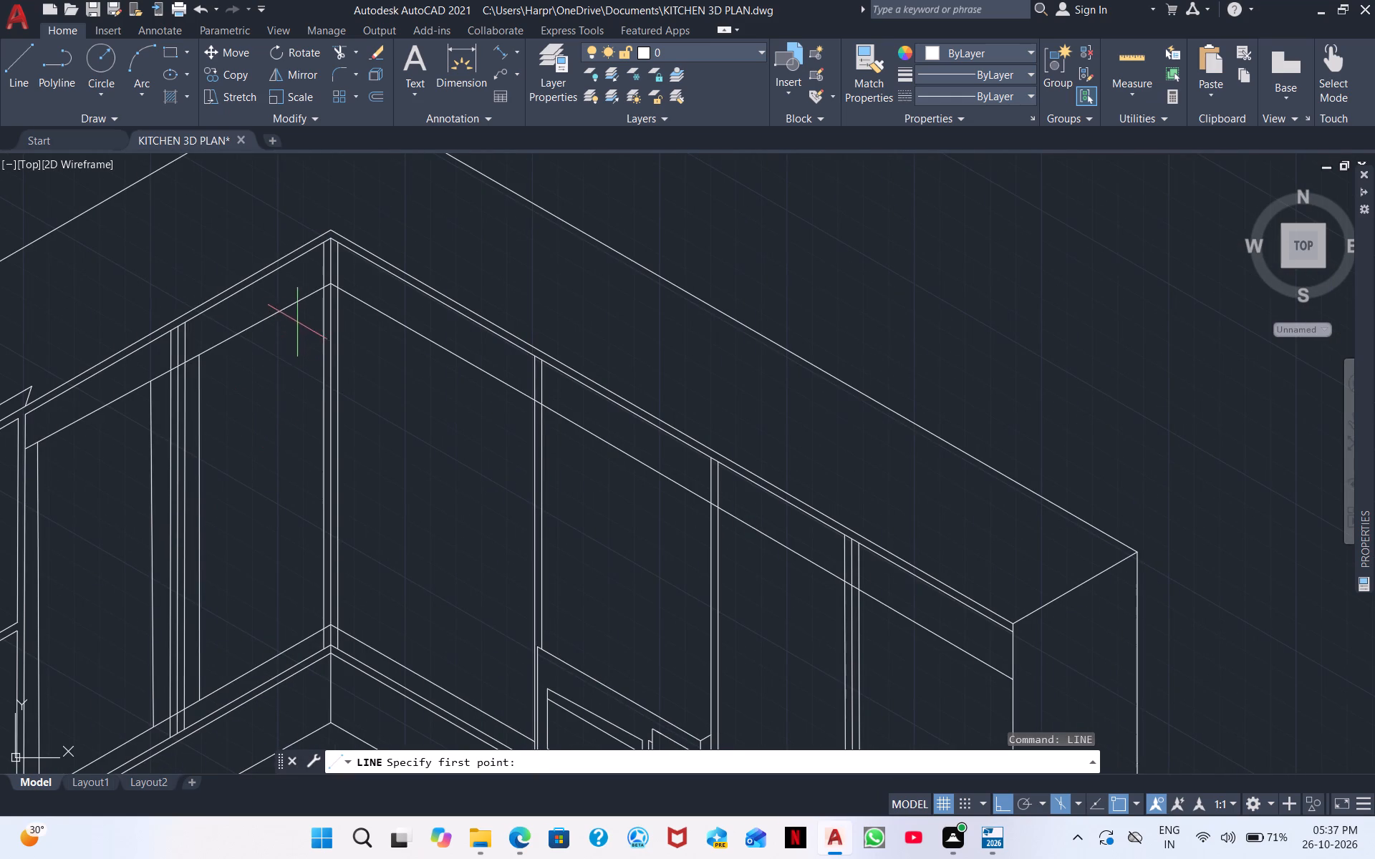
{"action": "left_click", "coordinate": [304, 306]}
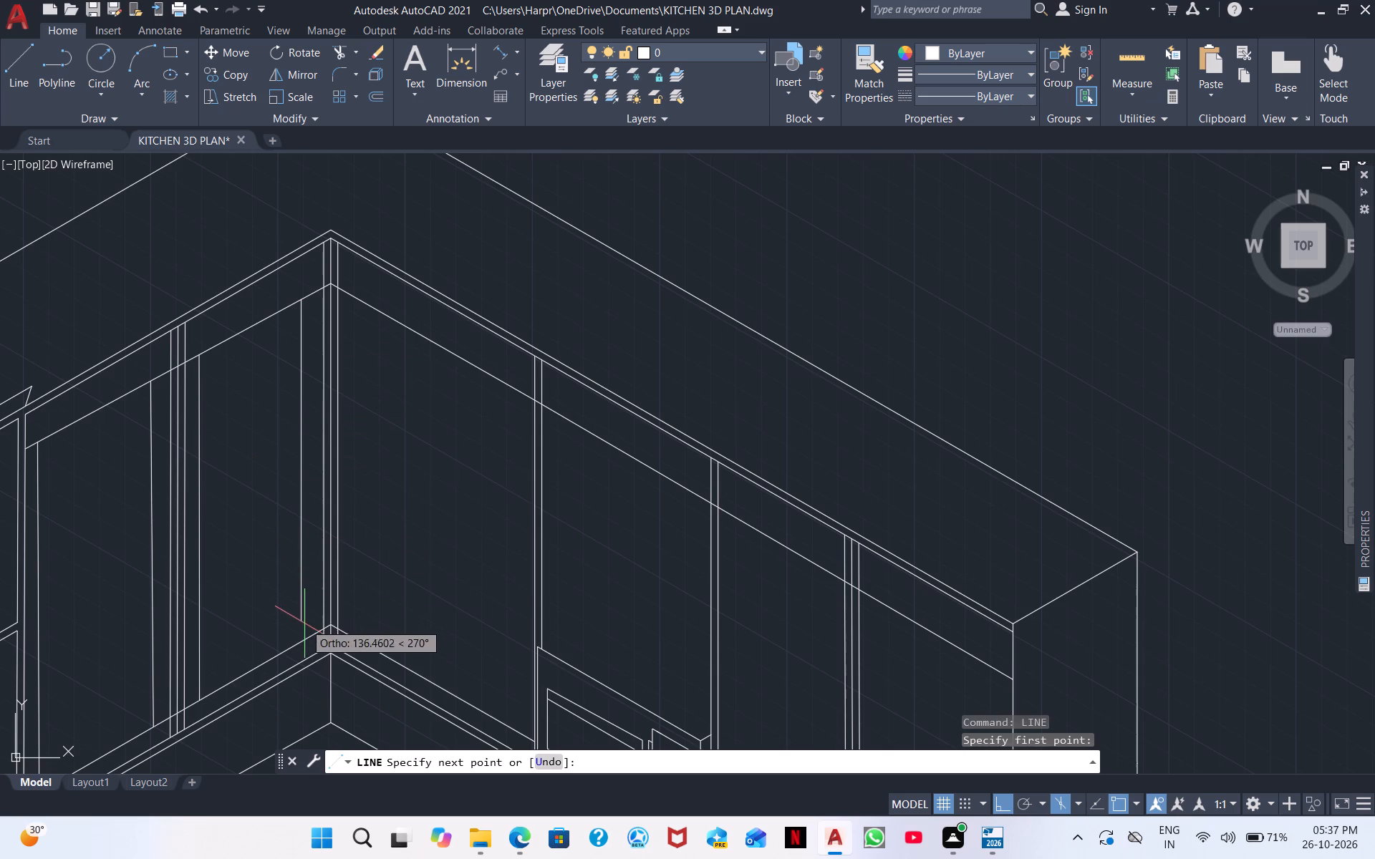
{"action": "left_click", "coordinate": [303, 641]}
{"action": "right_click", "coordinate": [318, 568]}
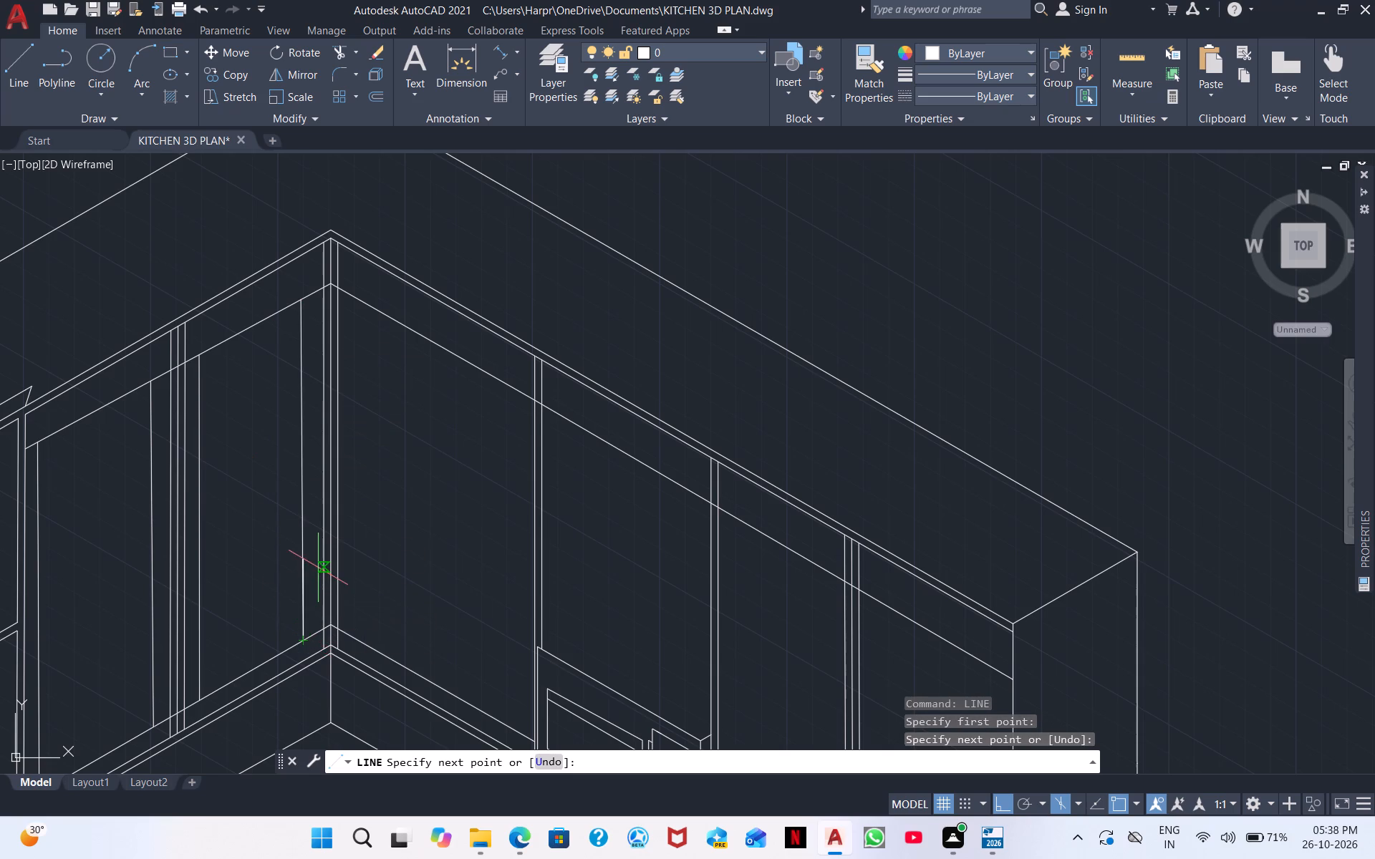
{"action": "left_click", "coordinate": [342, 581]}
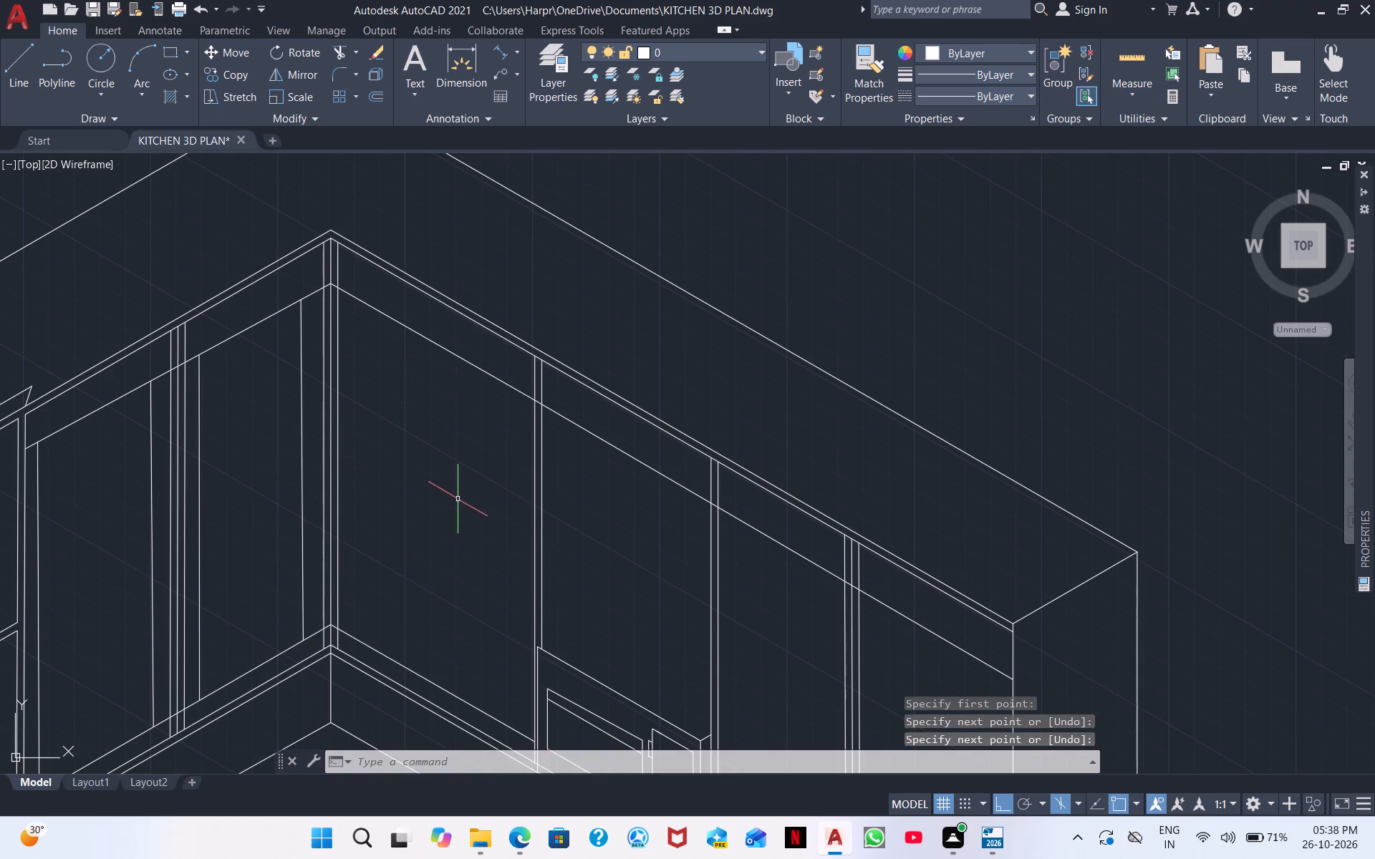
Draw a vertical door frame line beside the inside corner on the microwave's run, between the upper and lower frame lines.
{"action": "right_click", "coordinate": [458, 498]}
{"action": "left_click", "coordinate": [587, 175]}
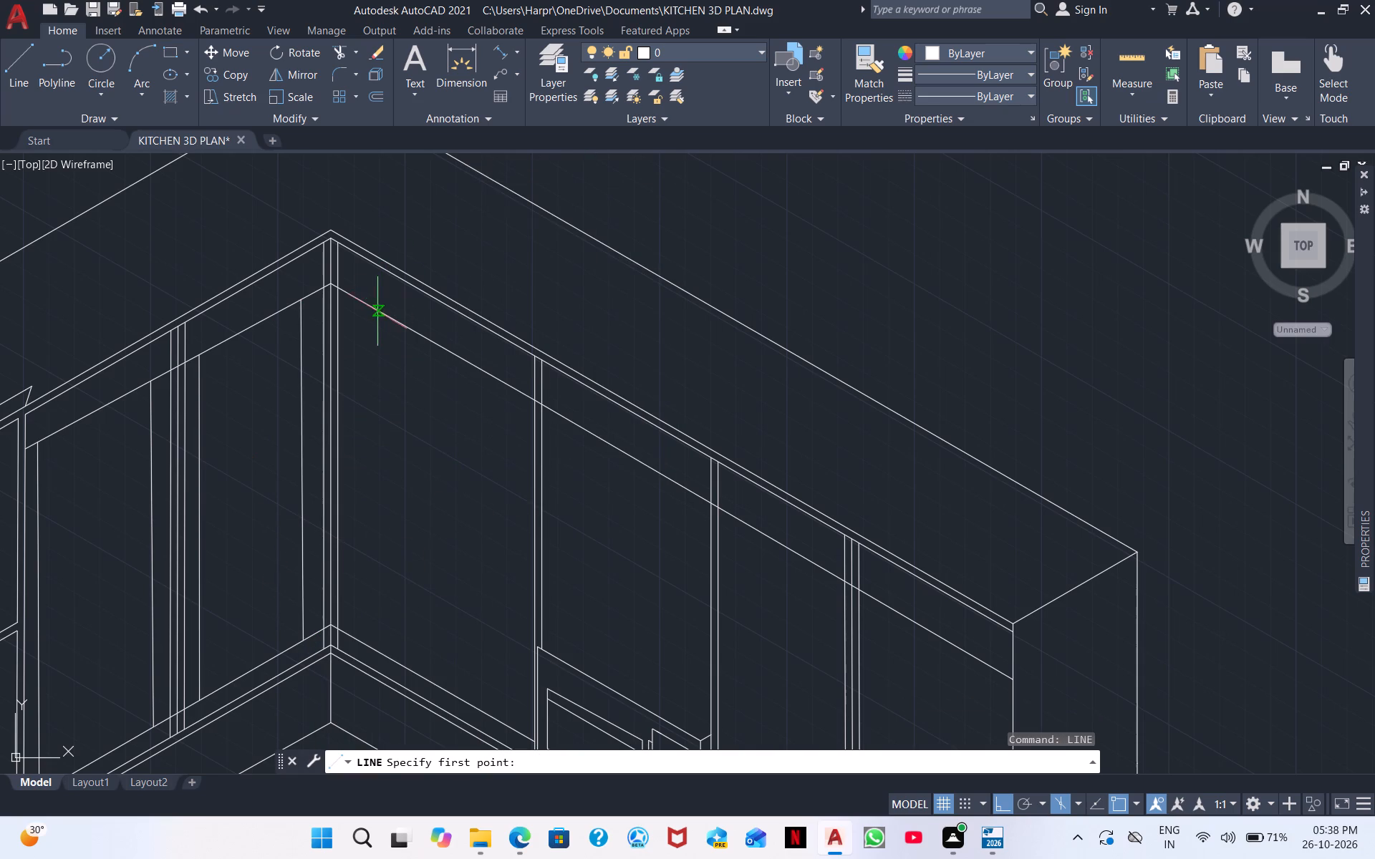
{"action": "left_click", "coordinate": [360, 304]}
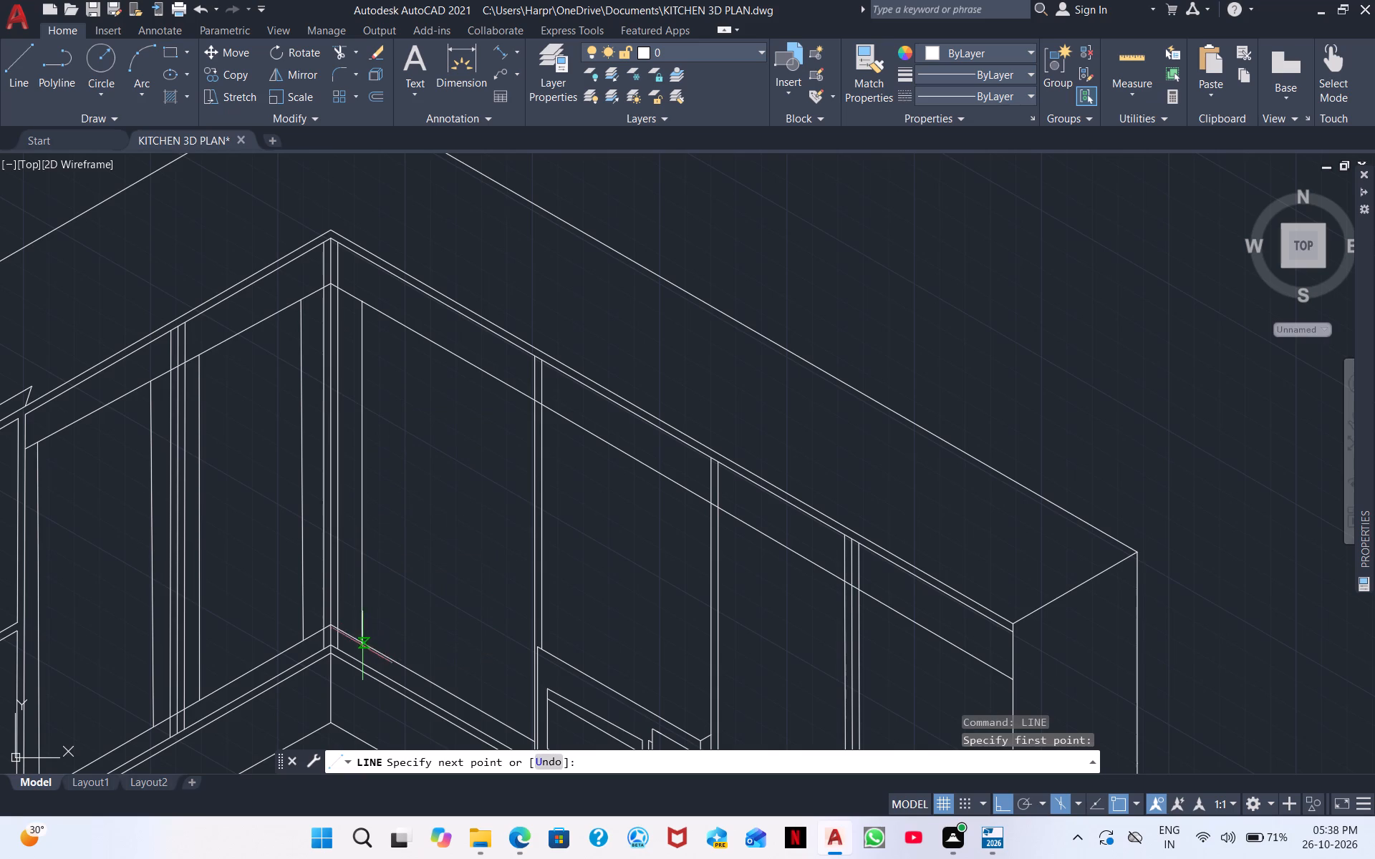
{"action": "left_click", "coordinate": [360, 639]}
{"action": "right_click", "coordinate": [385, 597]}
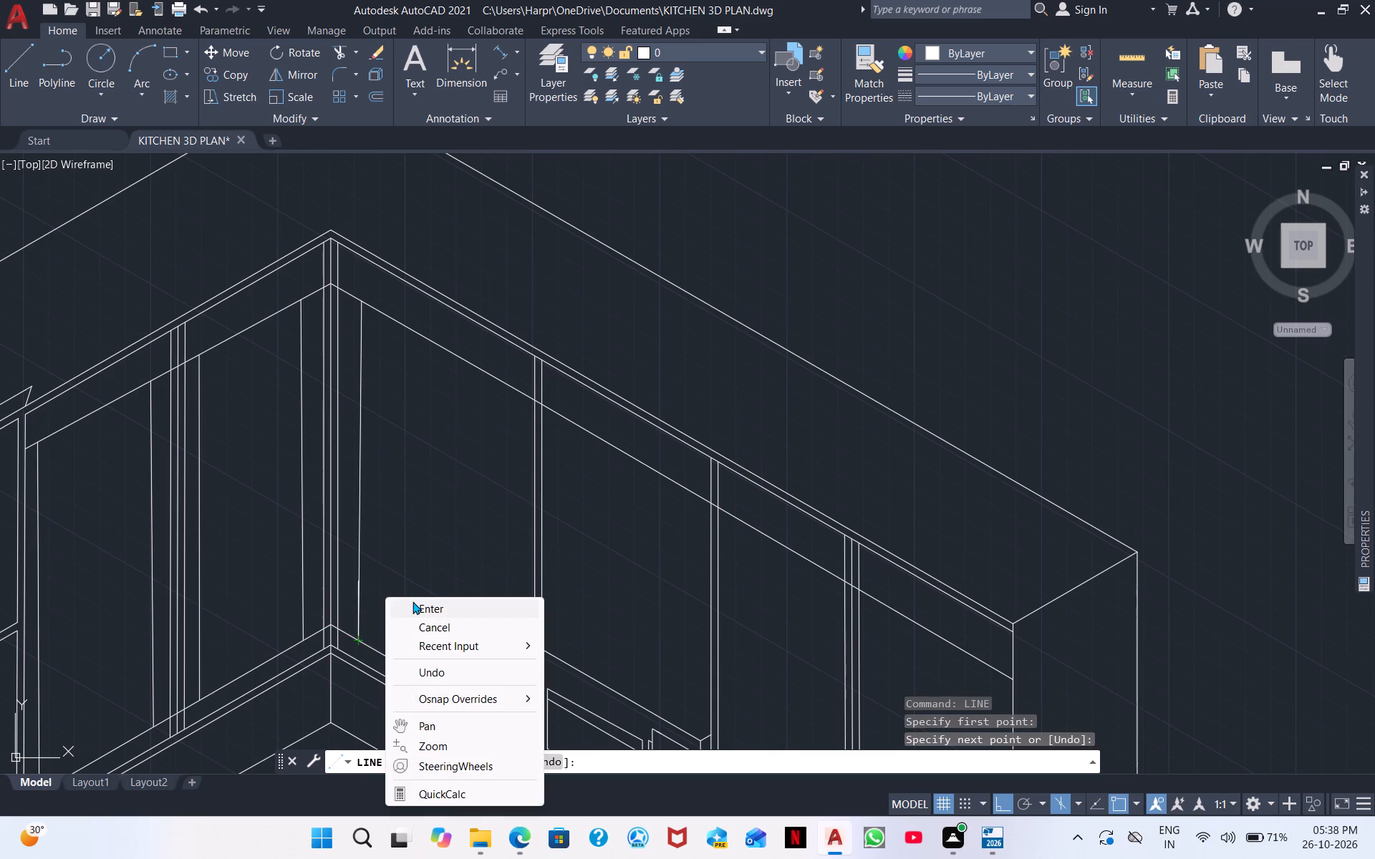
{"action": "left_click", "coordinate": [414, 601]}
Draw a vertical door frame line on the inside-corner side of the divider beside the microwave, between the upper and lower frame lines.
{"action": "right_click", "coordinate": [440, 508]}
{"action": "left_click", "coordinate": [559, 180]}
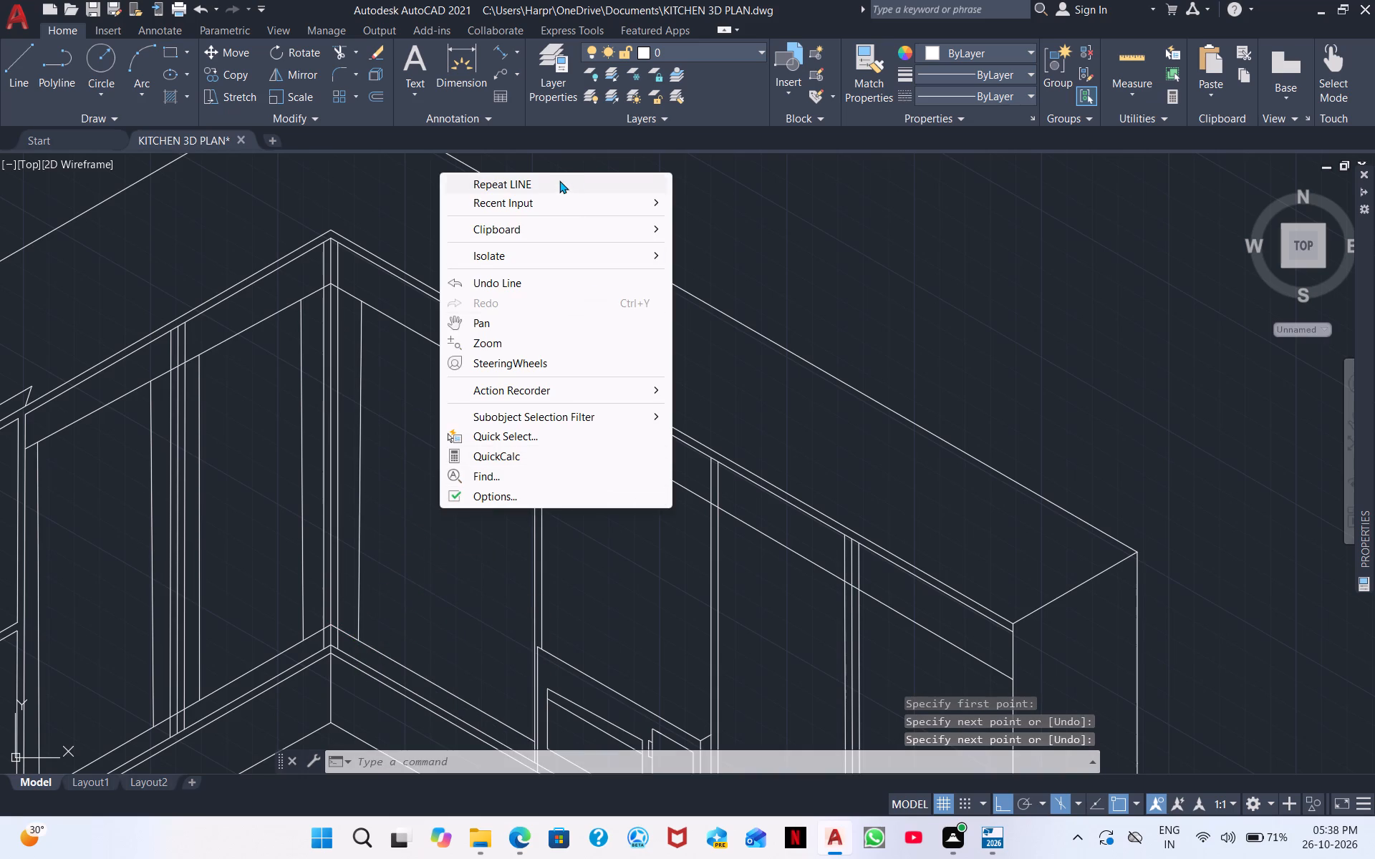
{"action": "left_click", "coordinate": [506, 384]}
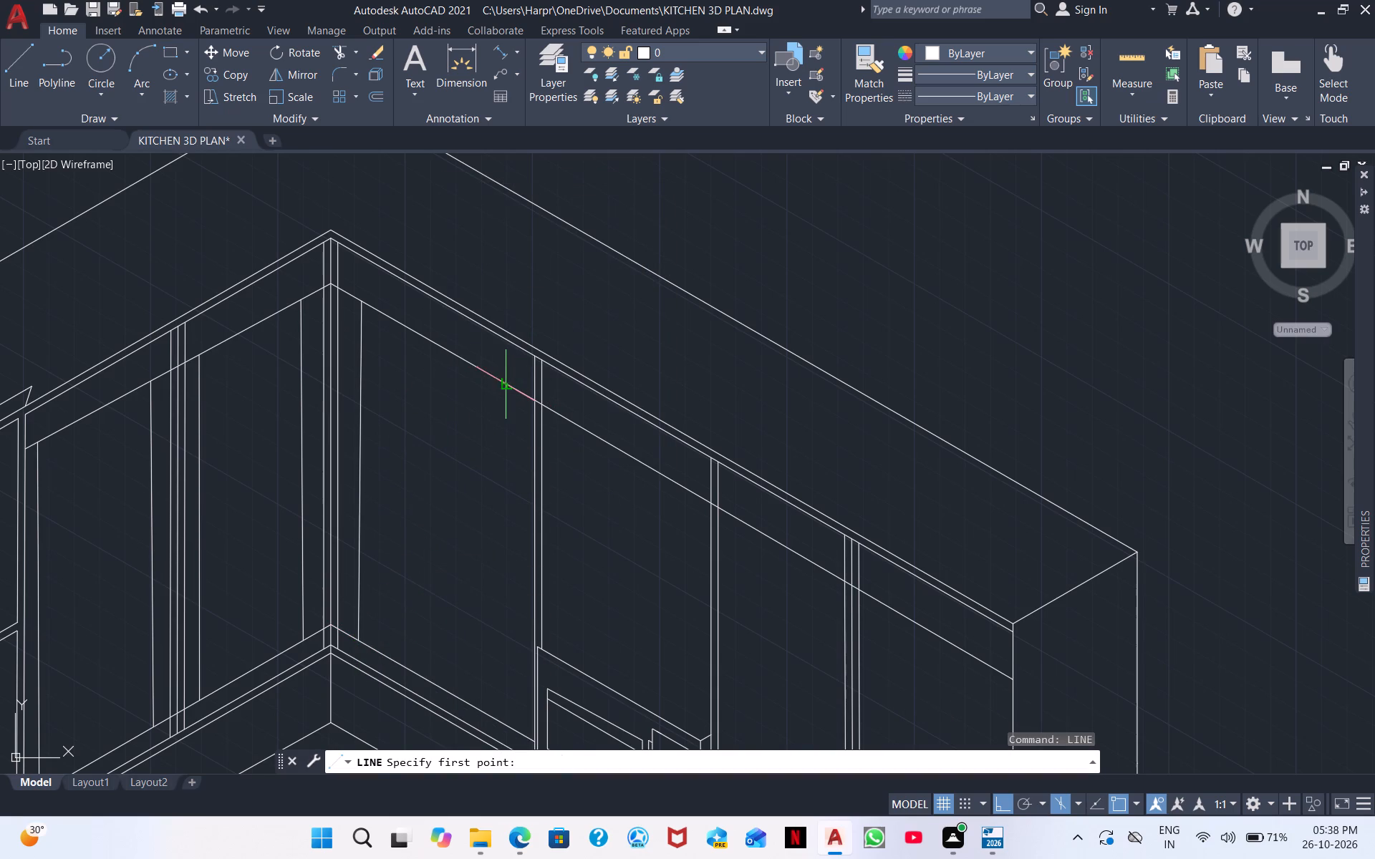
{"action": "middle_click_drag", "start_coordinate": [498, 664], "coordinate": [501, 465]}
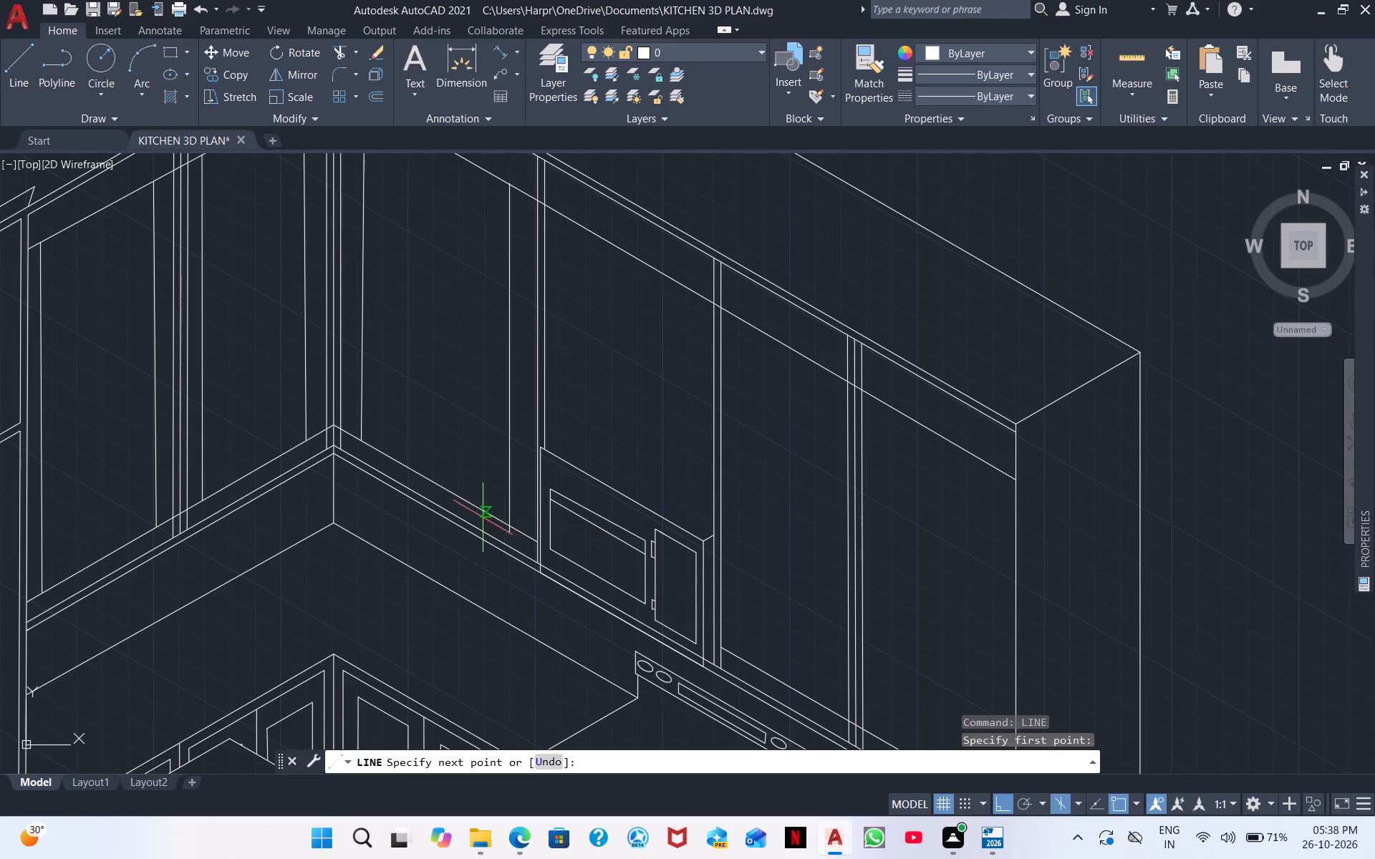
{"action": "left_click", "coordinate": [508, 524]}
{"action": "right_click", "coordinate": [476, 415]}
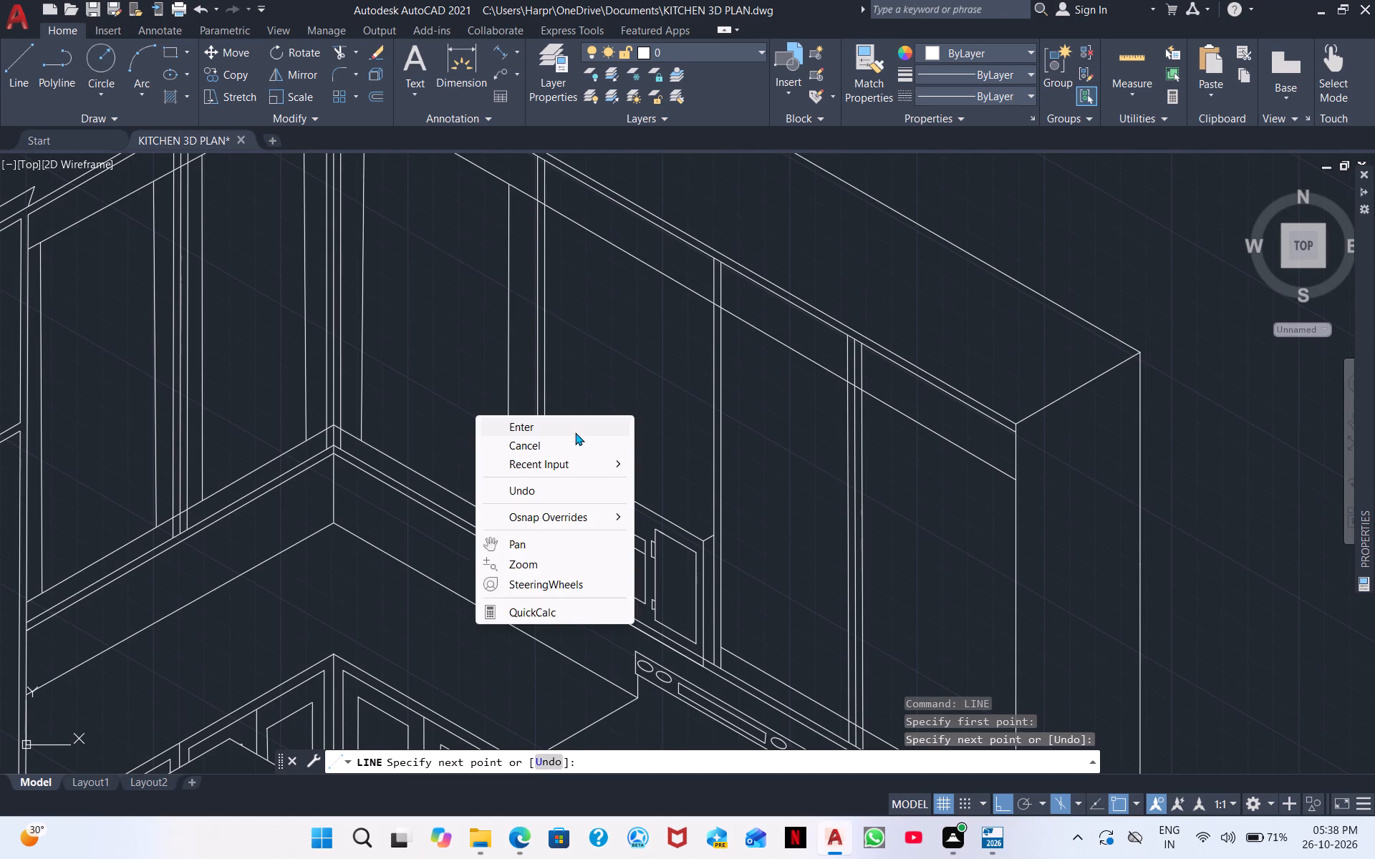
{"action": "left_click", "coordinate": [571, 432]}
Draw the two vertical door frame lines of the cabinet above the microwave, from the upper frame line to the microwave's top edge.
{"action": "middle_click_drag", "start_coordinate": [616, 398], "coordinate": [485, 518]}
{"action": "scroll", "coordinate": [543, 397], "scroll_direction": "down", "scroll_amount": 1}
{"action": "middle_click_drag", "start_coordinate": [546, 404], "coordinate": [481, 339]}
{"action": "right_click", "coordinate": [576, 405]}
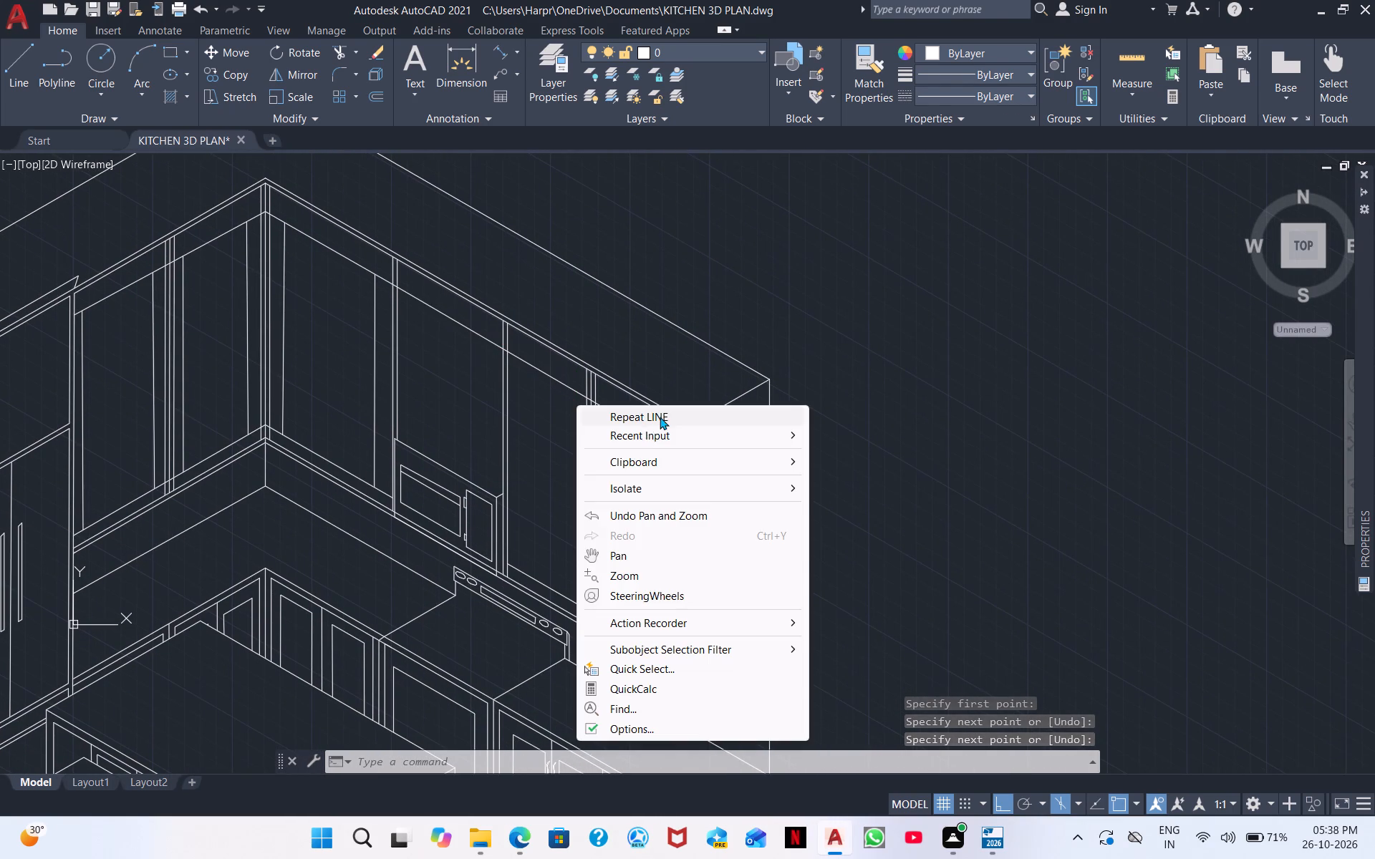
{"action": "left_click", "coordinate": [660, 417]}
{"action": "scroll", "coordinate": [458, 343], "scroll_direction": "up", "scroll_amount": 4}
{"action": "scroll", "coordinate": [458, 343], "scroll_direction": "down", "scroll_amount": 3}
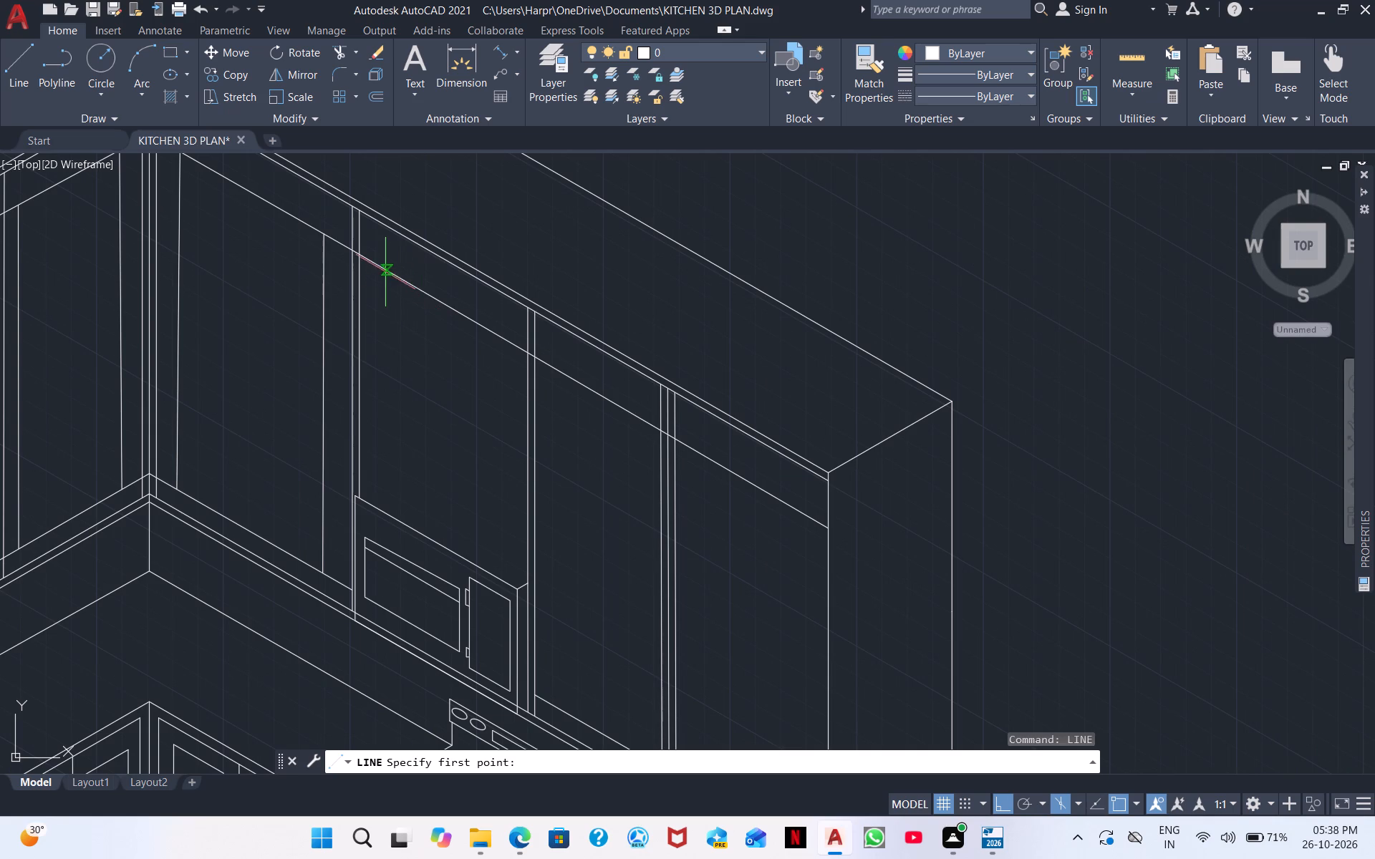
{"action": "left_click_drag", "start_coordinate": [384, 269], "coordinate": [383, 283]}
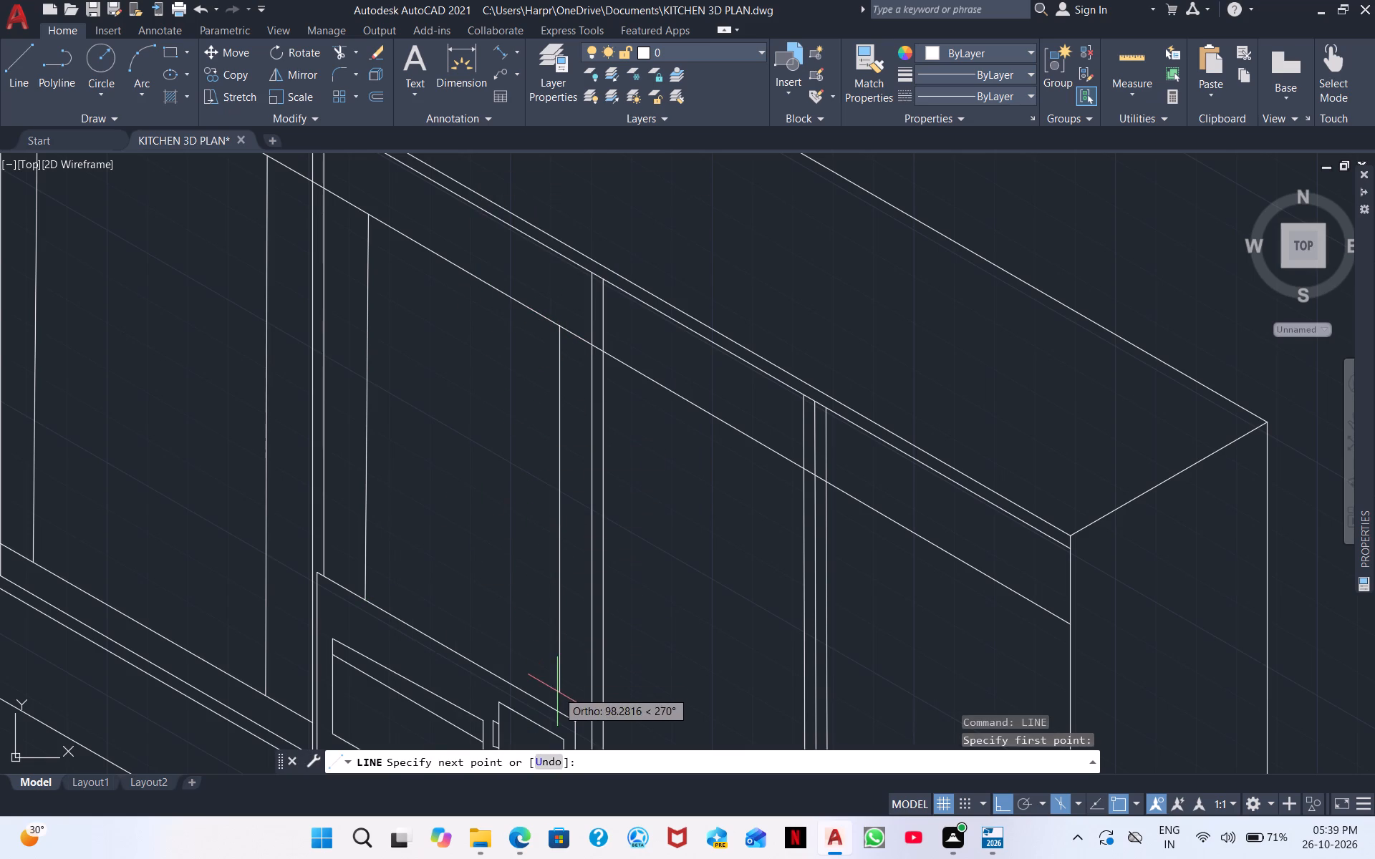
{"action": "left_click", "coordinate": [557, 711]}
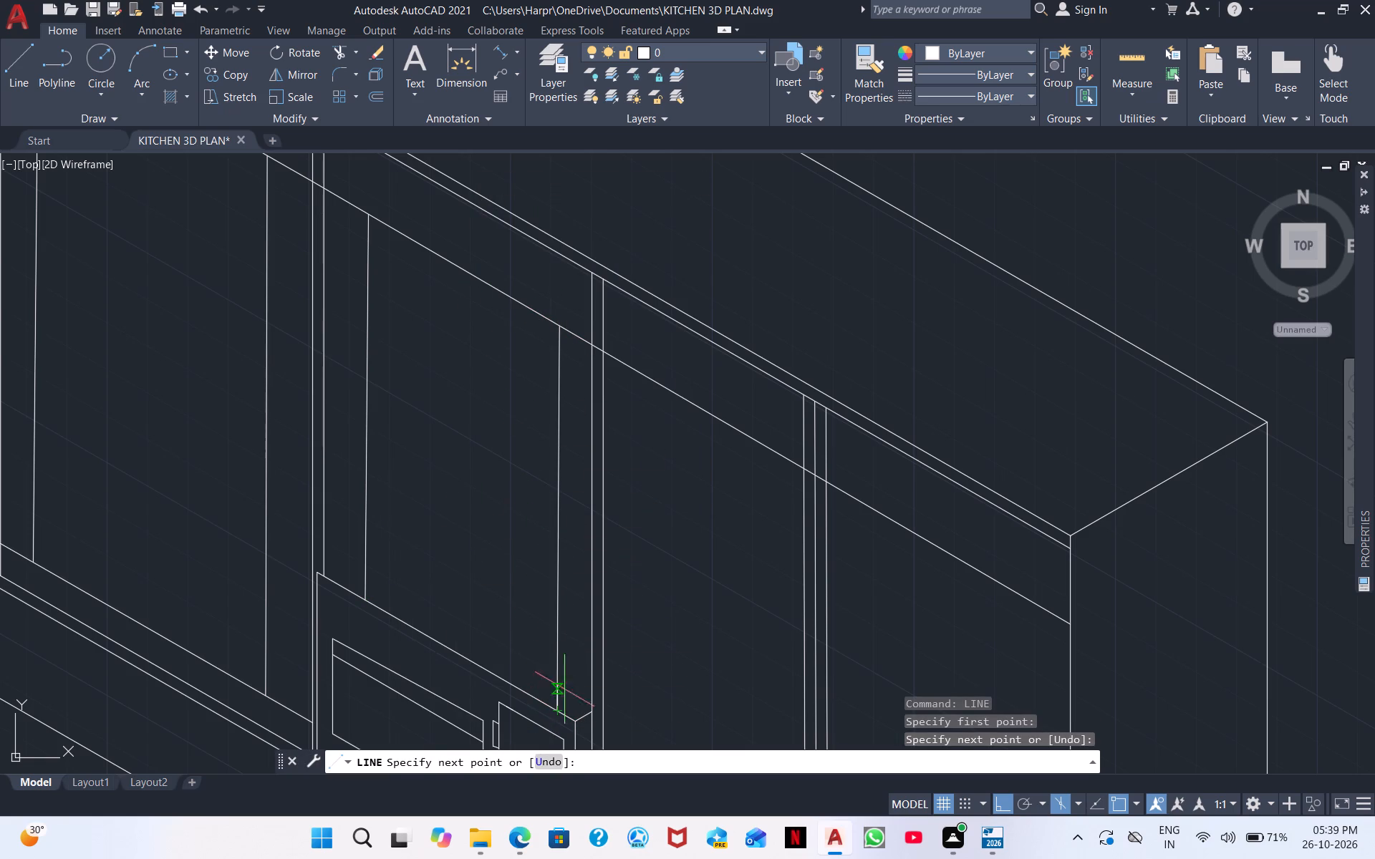
{"action": "right_click", "coordinate": [569, 639]}
{"action": "left_click", "coordinate": [657, 443]}
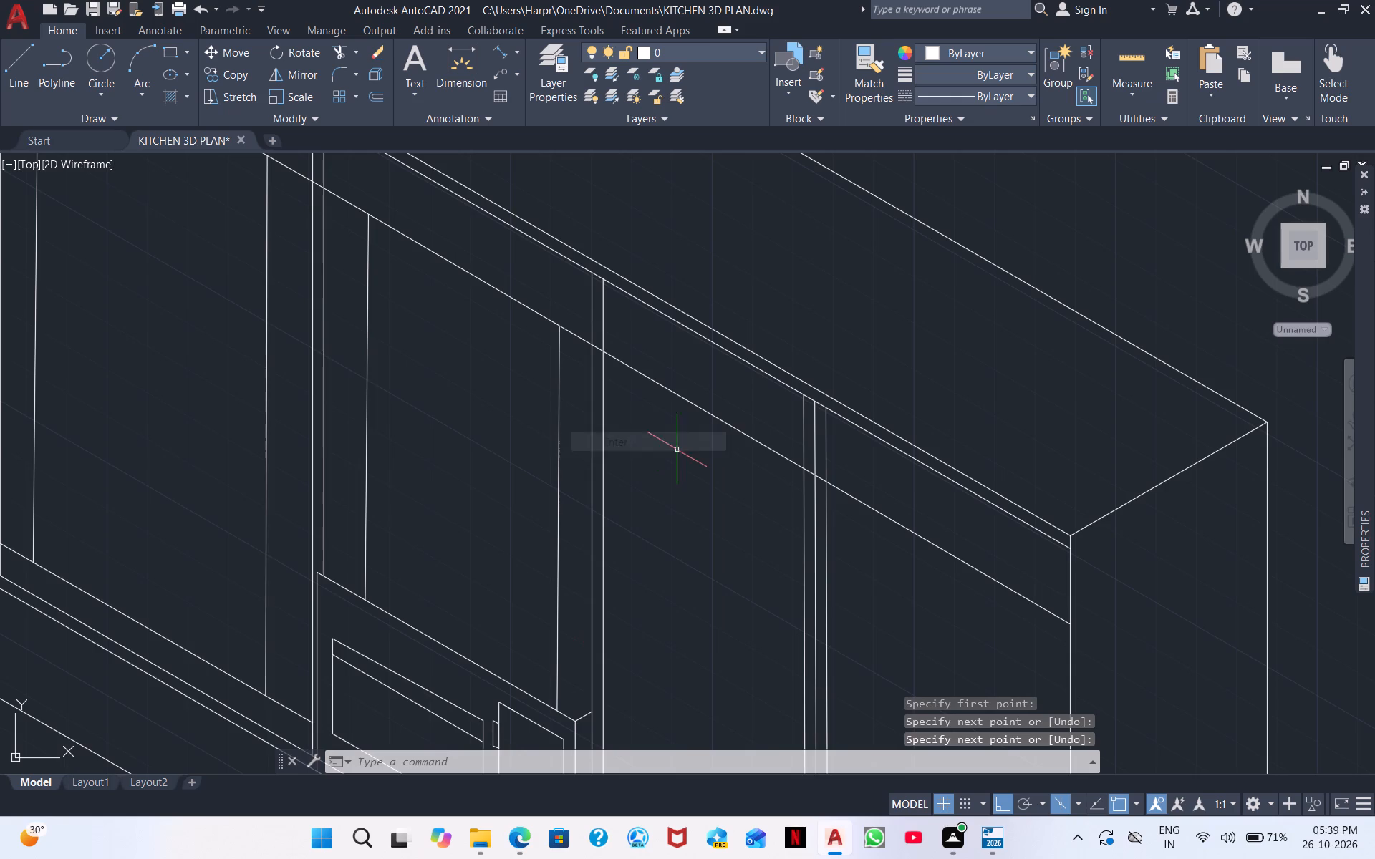
Draw a vertical door frame line beside the outer end of the microwave's run, between the upper and lower frame lines.
{"action": "scroll", "coordinate": [690, 461], "scroll_direction": "down", "scroll_amount": 2}
{"action": "middle_click_drag", "start_coordinate": [754, 492], "coordinate": [749, 368]}
{"action": "scroll", "coordinate": [619, 346], "scroll_direction": "up", "scroll_amount": 1}
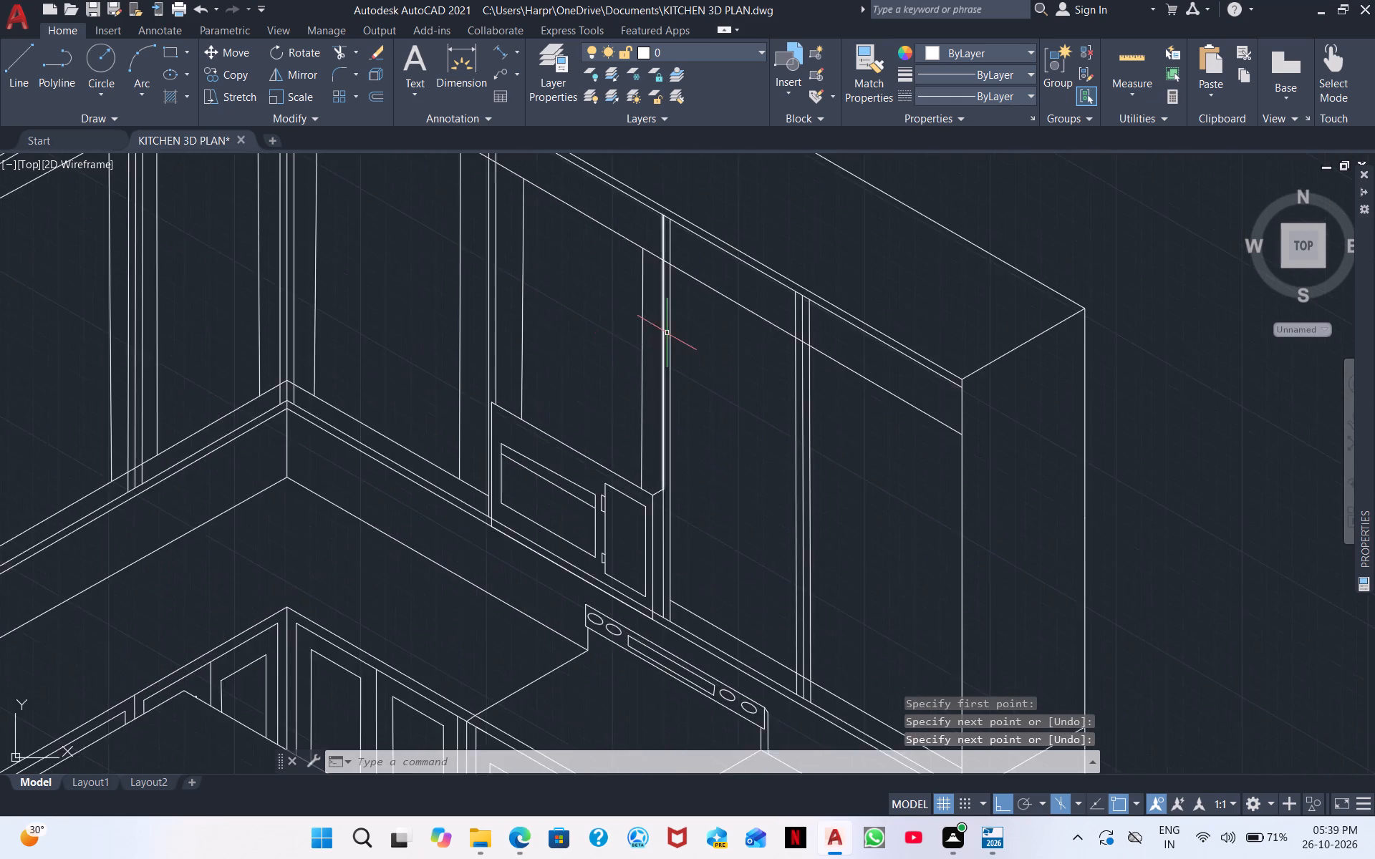
{"action": "scroll", "coordinate": [667, 333], "scroll_direction": "up", "scroll_amount": 2}
{"action": "left_click", "coordinate": [744, 195]}
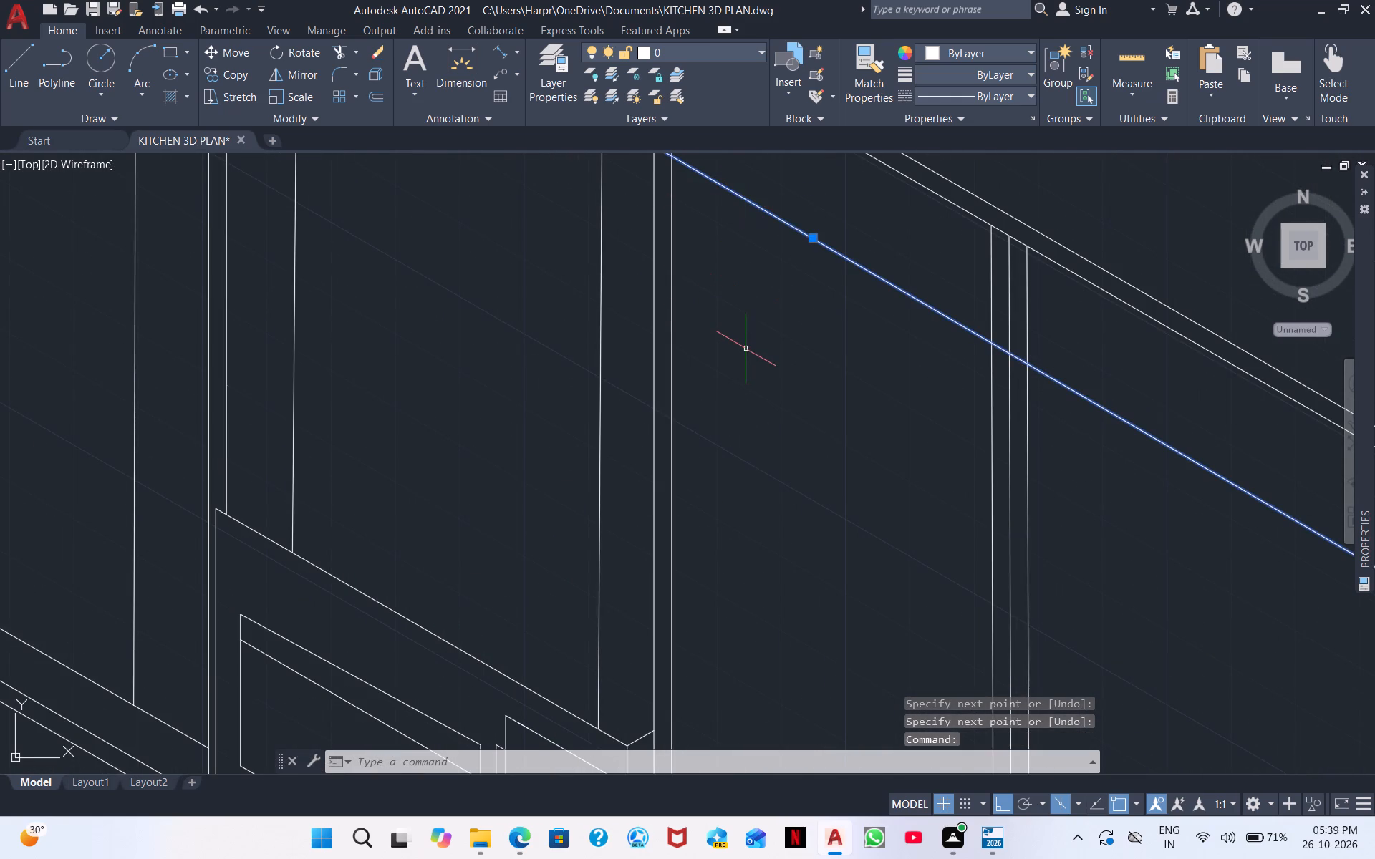
{"action": "key", "text": "Escape"}
{"action": "scroll", "coordinate": [748, 364], "scroll_direction": "down", "scroll_amount": 2}
{"action": "right_click_drag", "start_coordinate": [782, 390], "coordinate": [778, 400]}
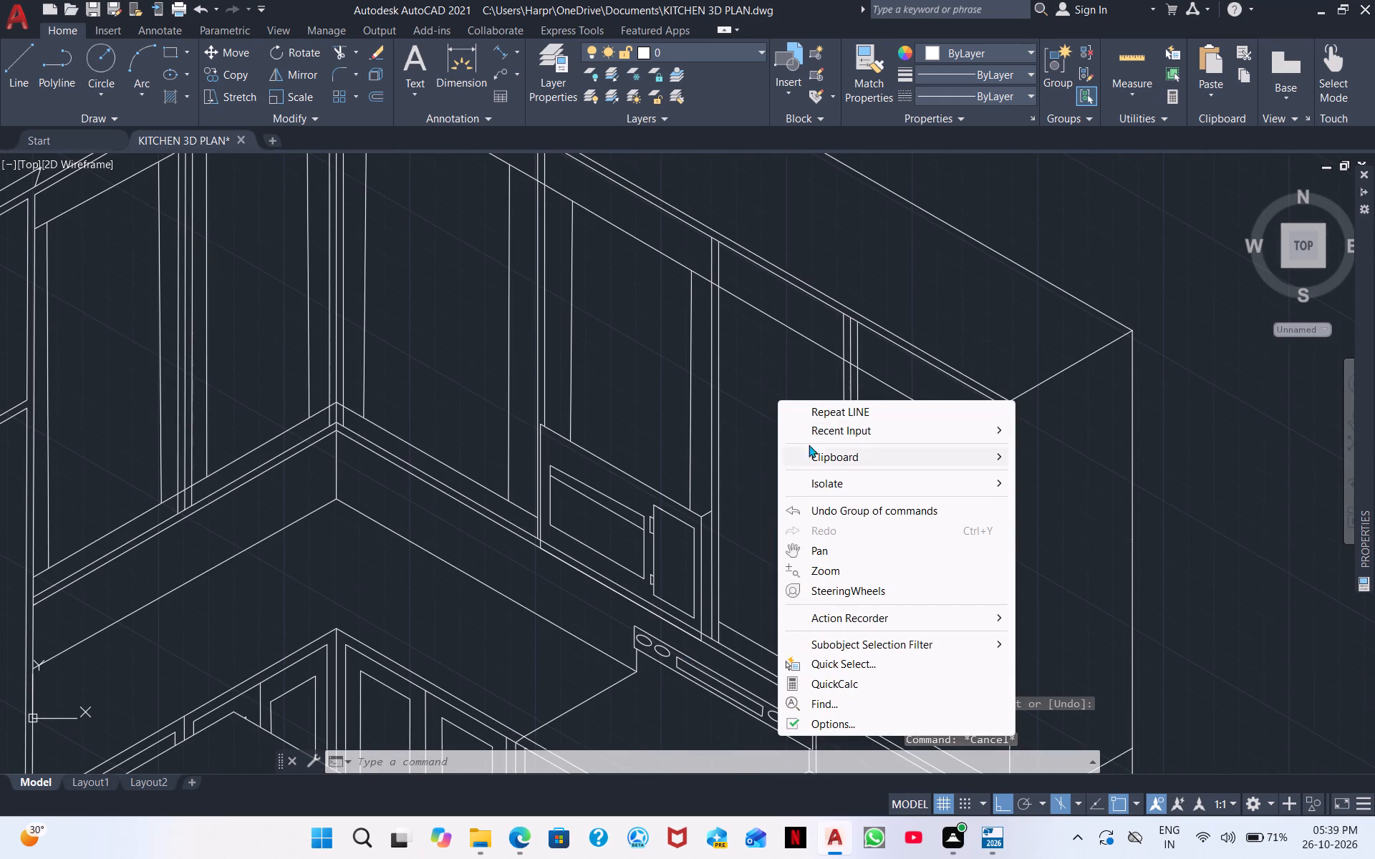
{"action": "left_click", "coordinate": [861, 407]}
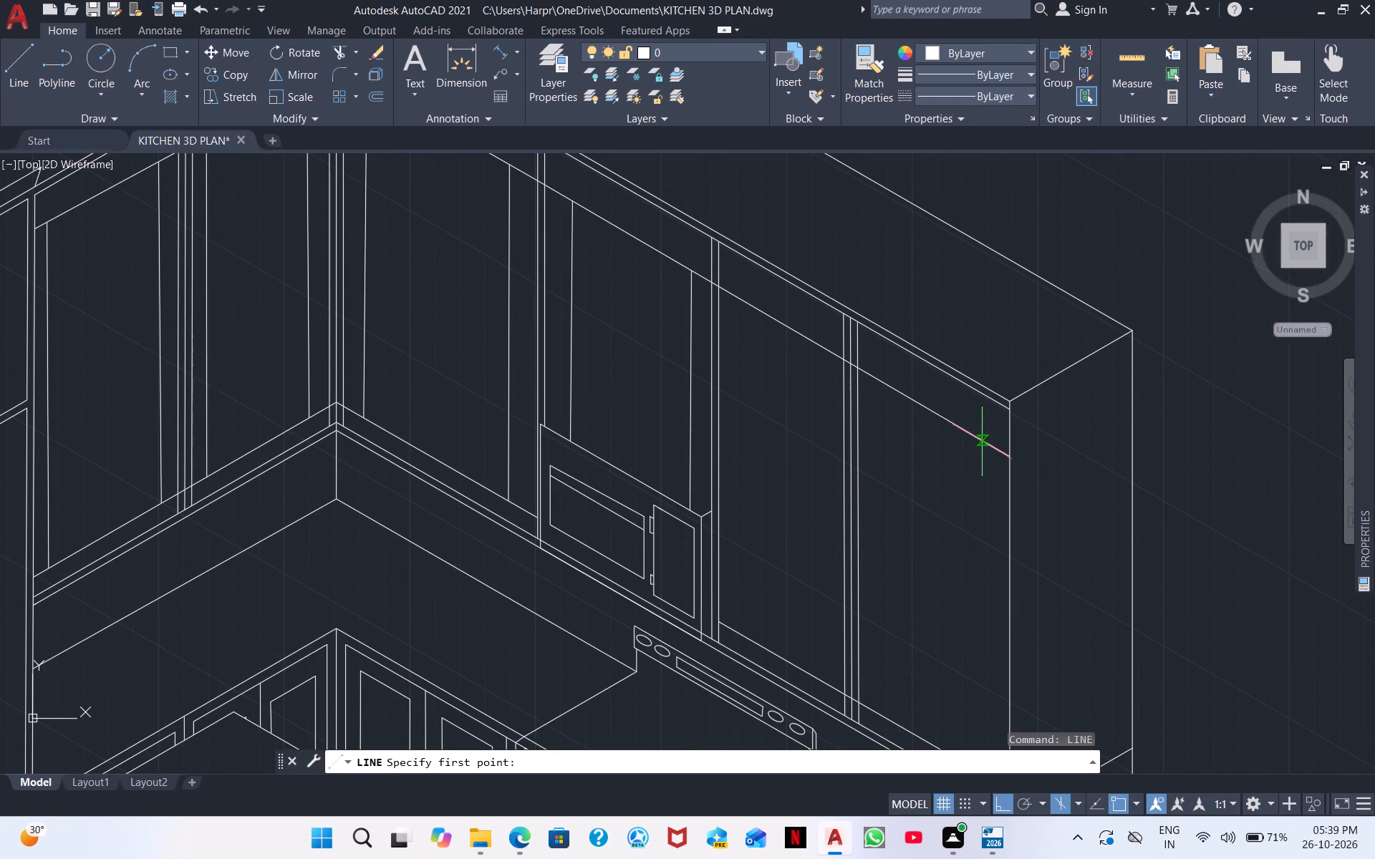
{"action": "left_click_drag", "start_coordinate": [982, 442], "coordinate": [984, 450]}
{"action": "middle_click_drag", "start_coordinate": [968, 632], "coordinate": [884, 382]}
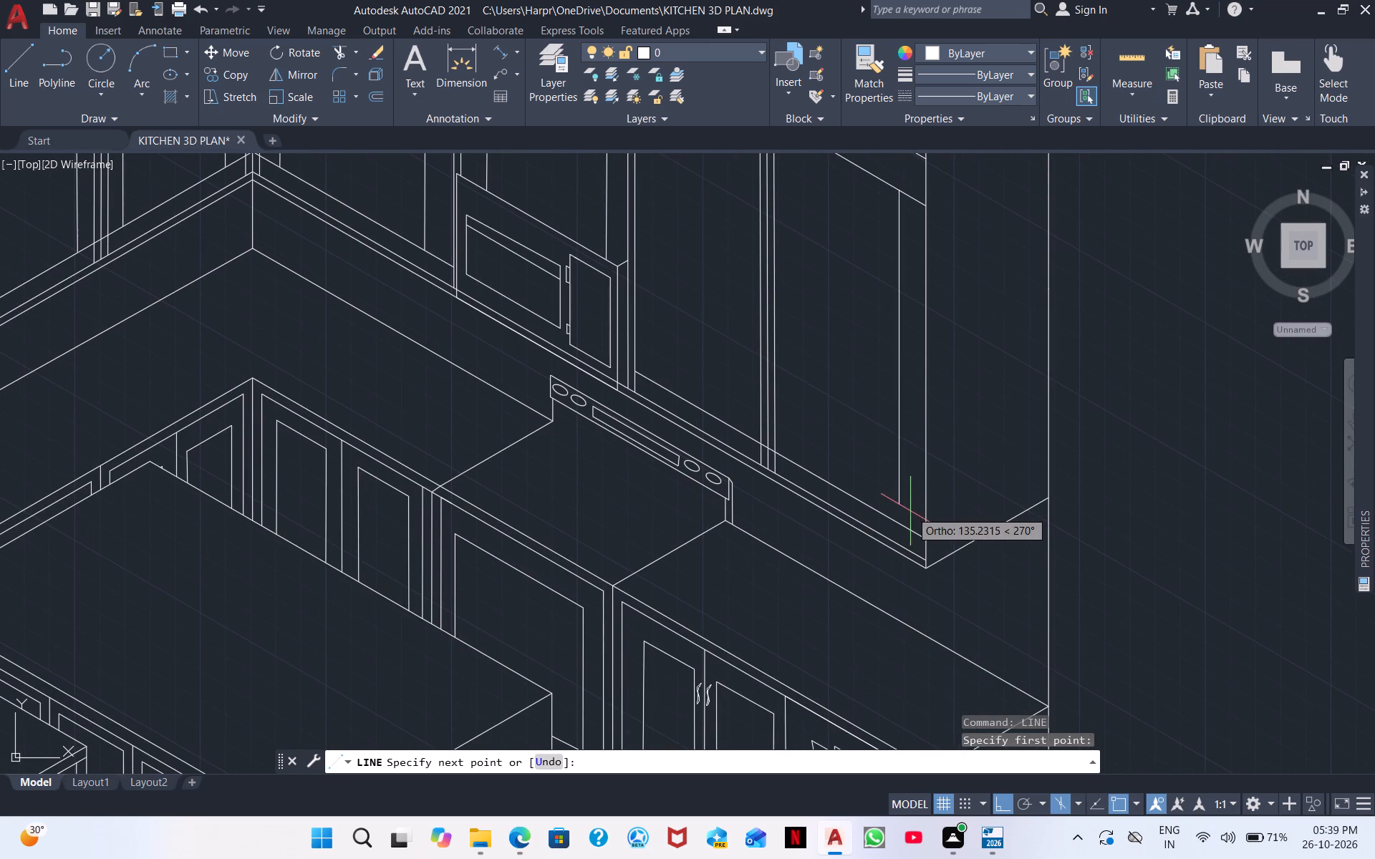
{"action": "left_click", "coordinate": [902, 523]}
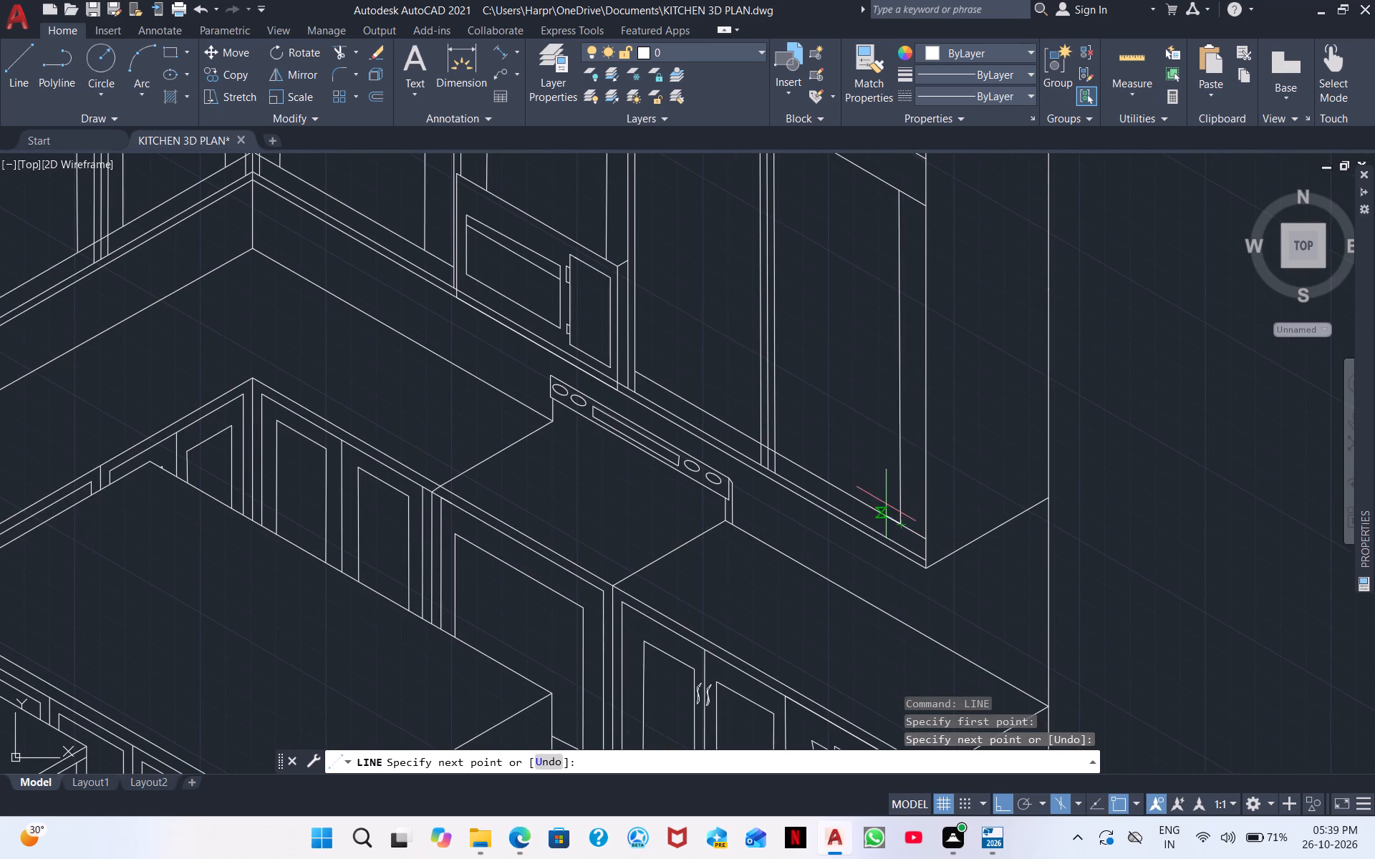
{"action": "right_click", "coordinate": [858, 481]}
{"action": "left_click", "coordinate": [919, 491]}
Draw a vertical door frame line on the outer-end side of the run's last divider, between the upper and lower frame lines.
{"action": "right_click", "coordinate": [929, 478]}
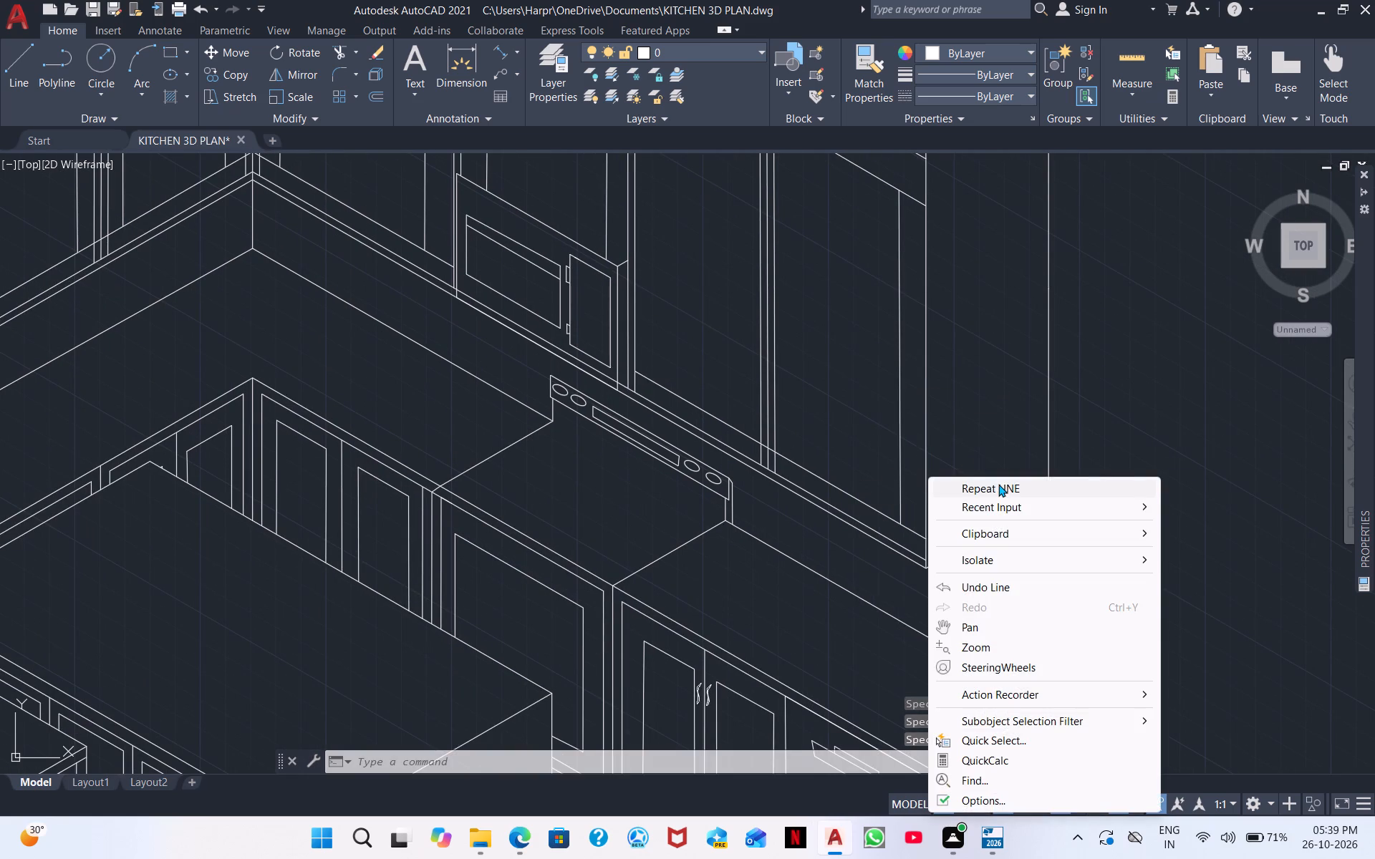
{"action": "left_click", "coordinate": [996, 488]}
{"action": "middle_click_drag", "start_coordinate": [867, 431], "coordinate": [1076, 624]}
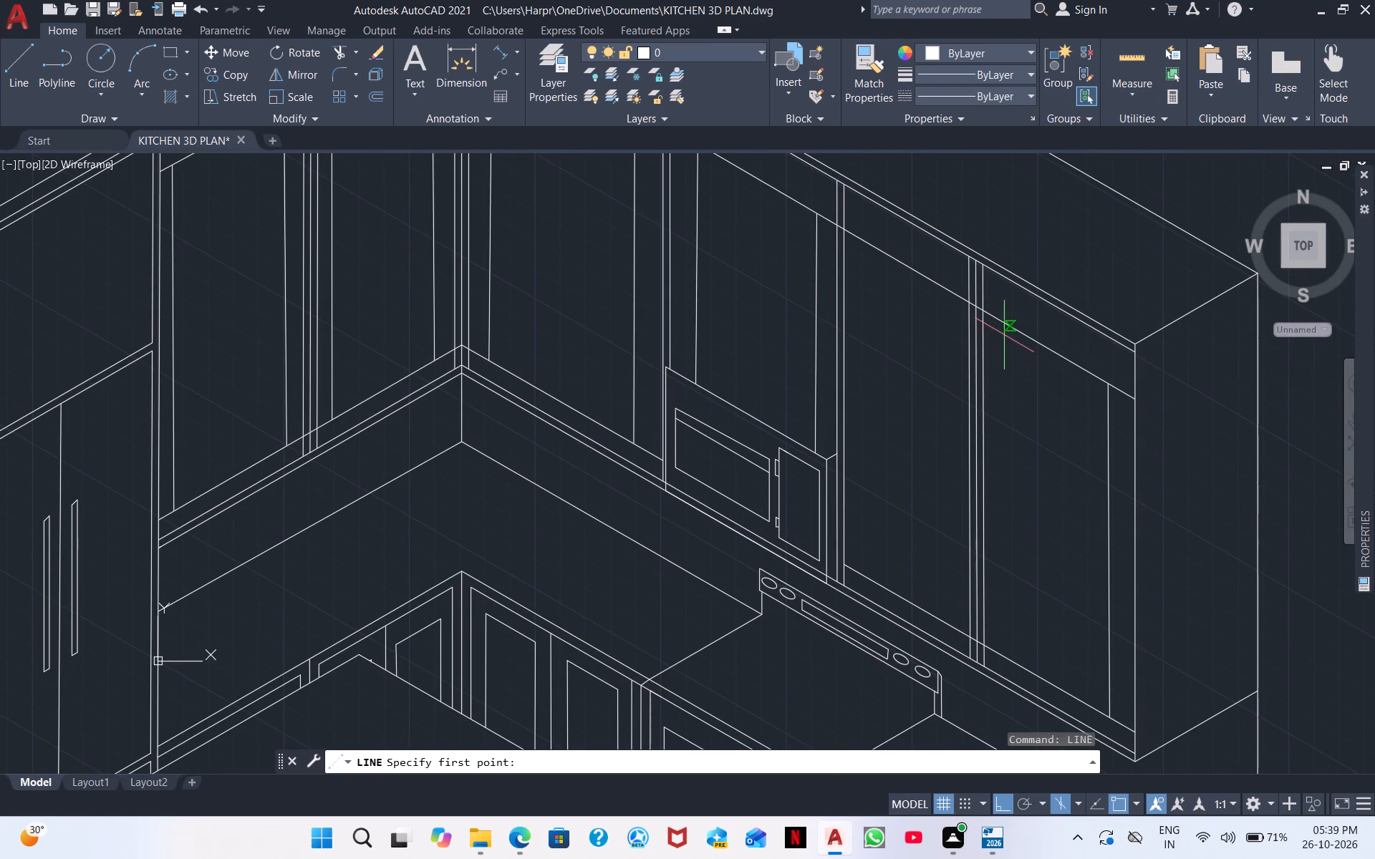
{"action": "left_click", "coordinate": [1009, 323]}
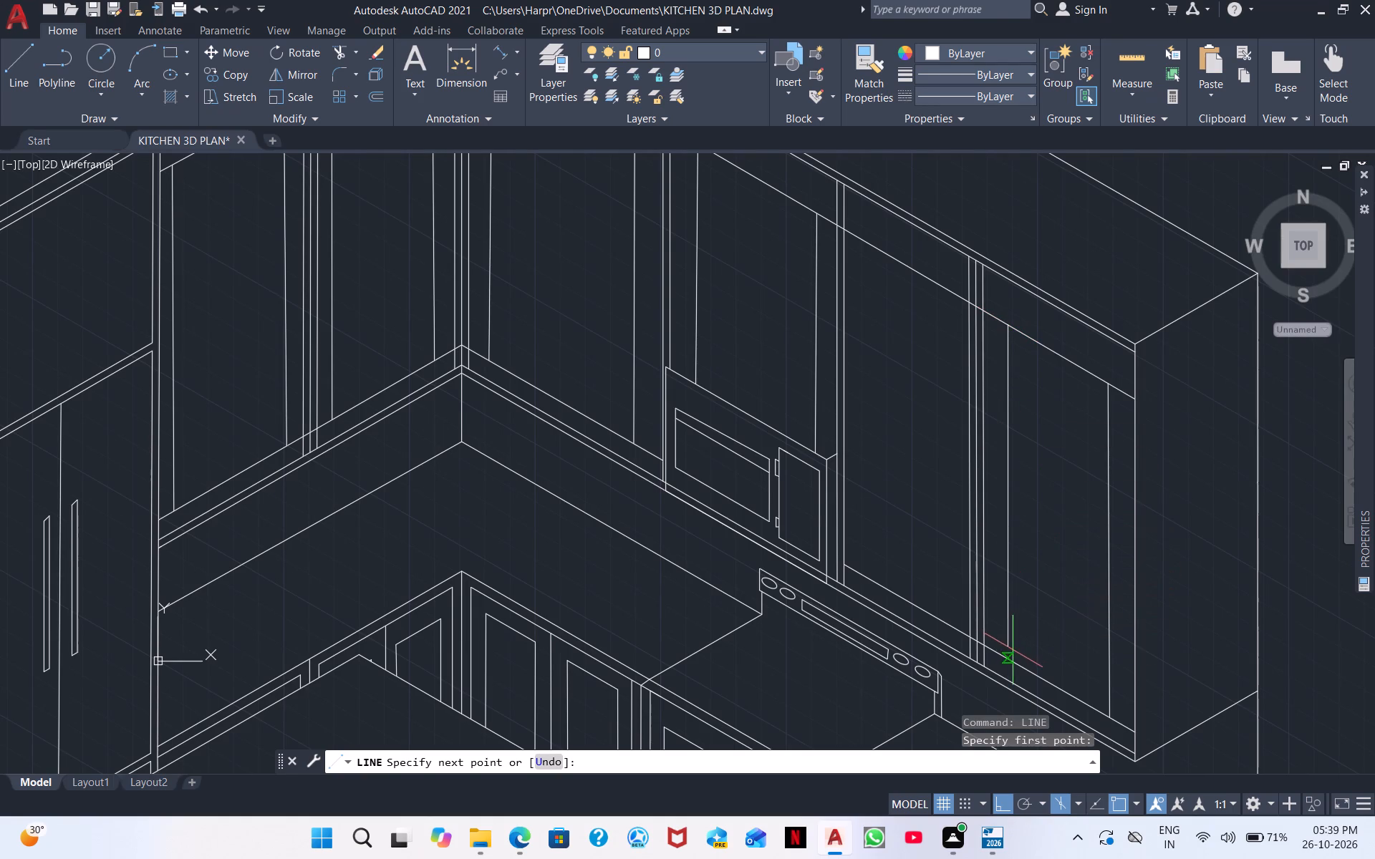
{"action": "left_click", "coordinate": [1009, 660]}
{"action": "right_click", "coordinate": [1022, 639]}
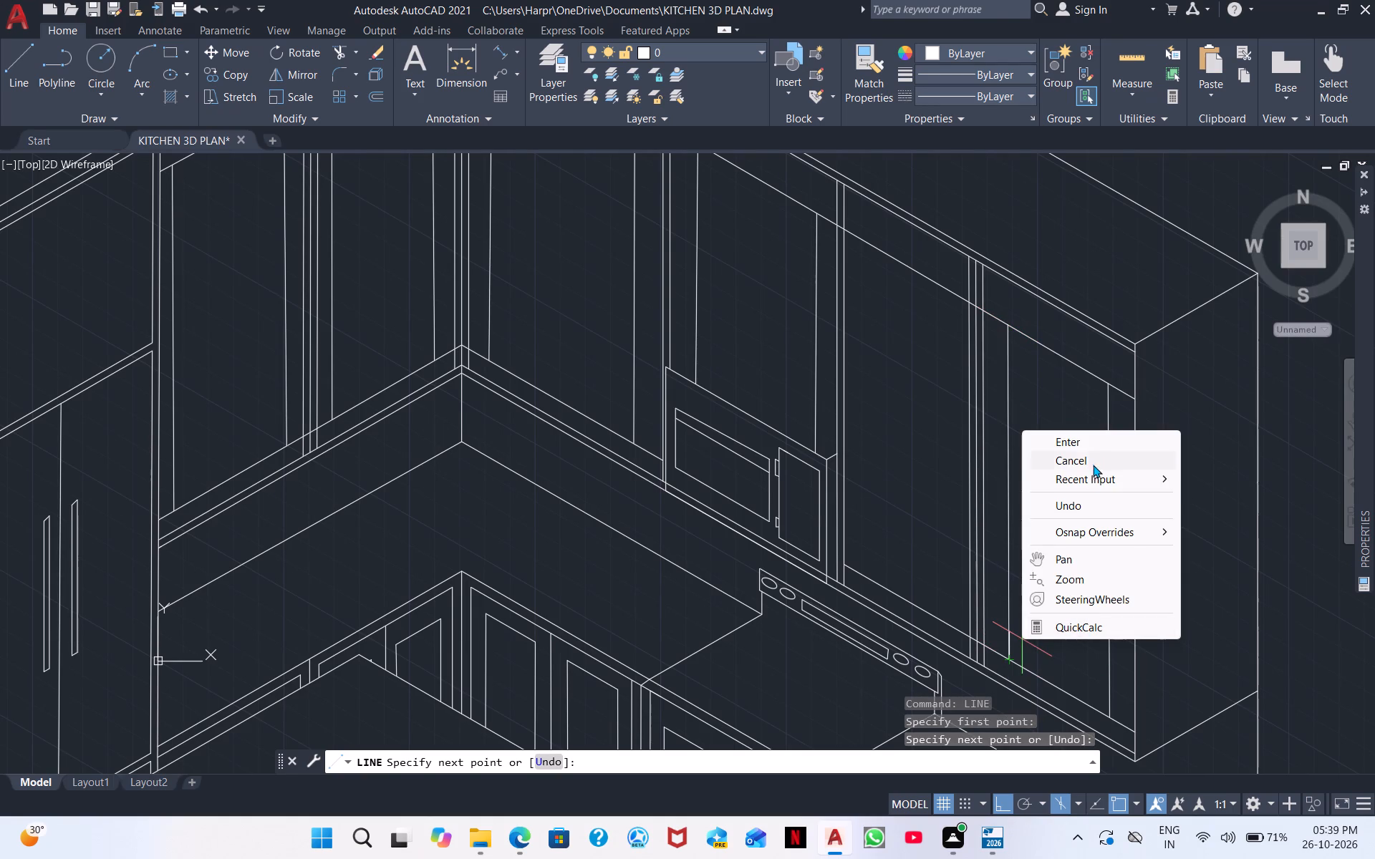
{"action": "left_click", "coordinate": [1096, 445]}
Draw a vertical door frame line on the outer-end side of the divider just past the microwave, between the upper and lower frame lines.
{"action": "right_click", "coordinate": [1086, 470]}
{"action": "left_click", "coordinate": [1140, 479]}
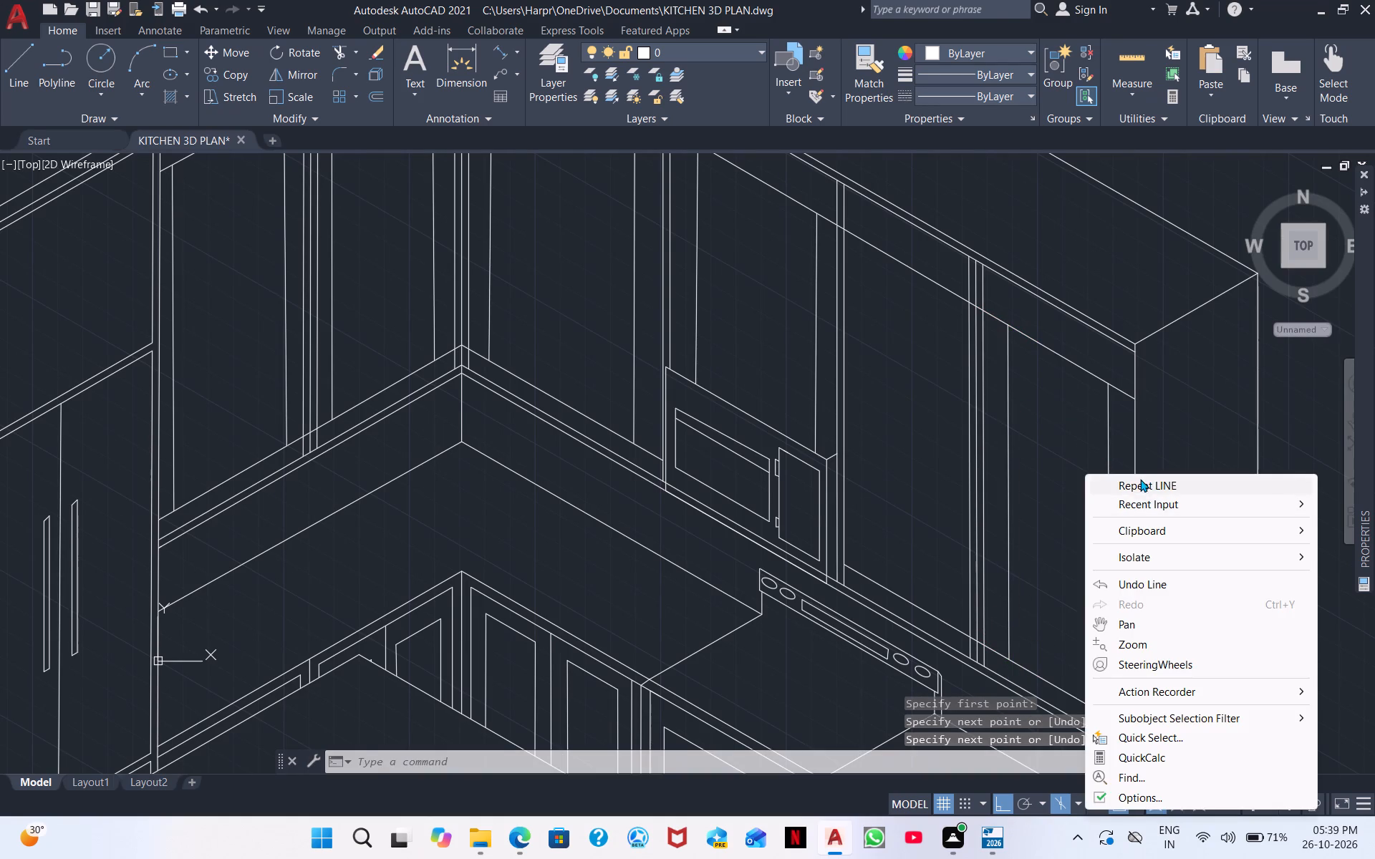
{"action": "middle_click_drag", "start_coordinate": [884, 495], "coordinate": [1104, 604]}
{"action": "left_click", "coordinate": [1082, 350]}
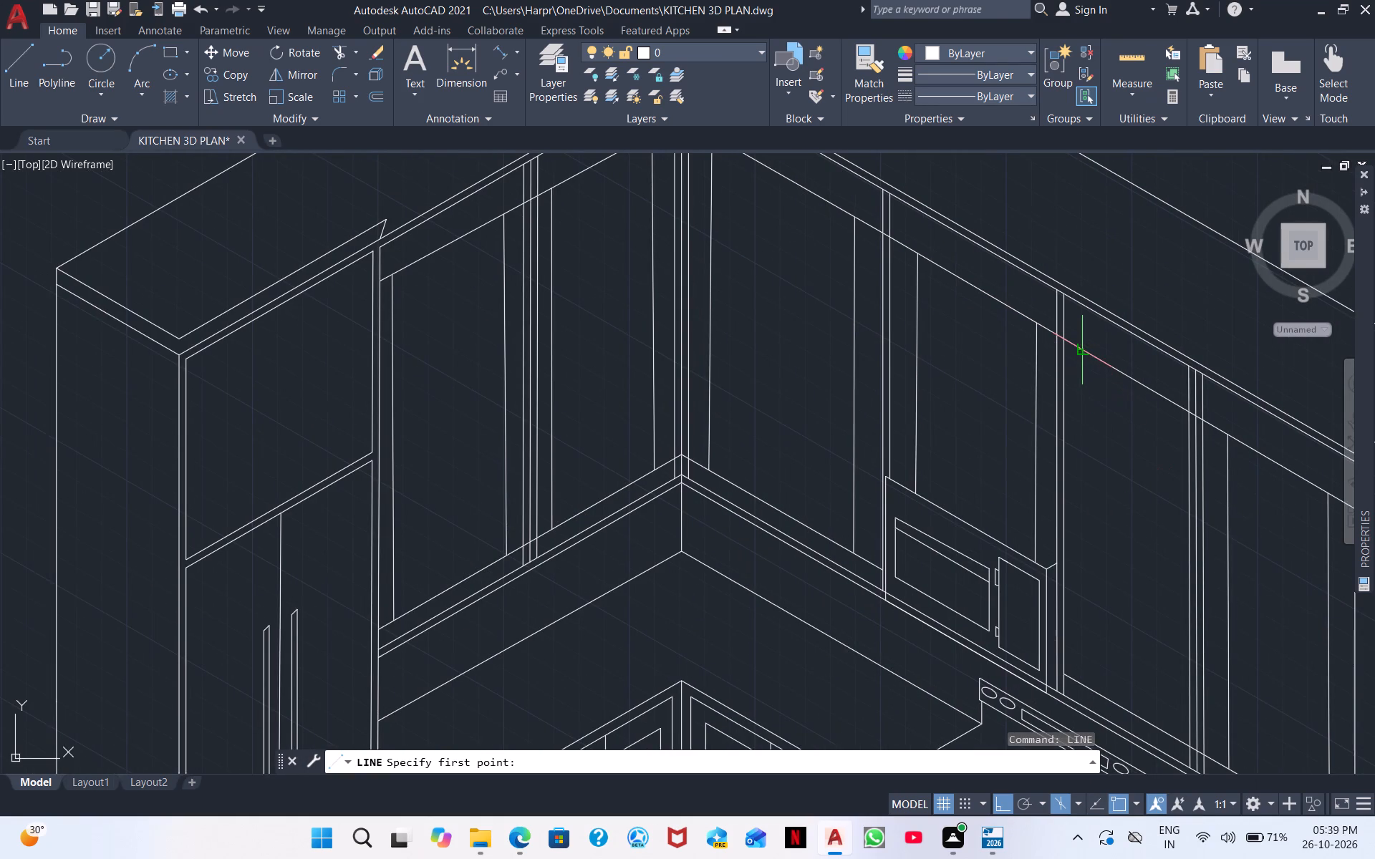
{"action": "left_click", "coordinate": [1083, 690]}
{"action": "right_click", "coordinate": [1106, 644]}
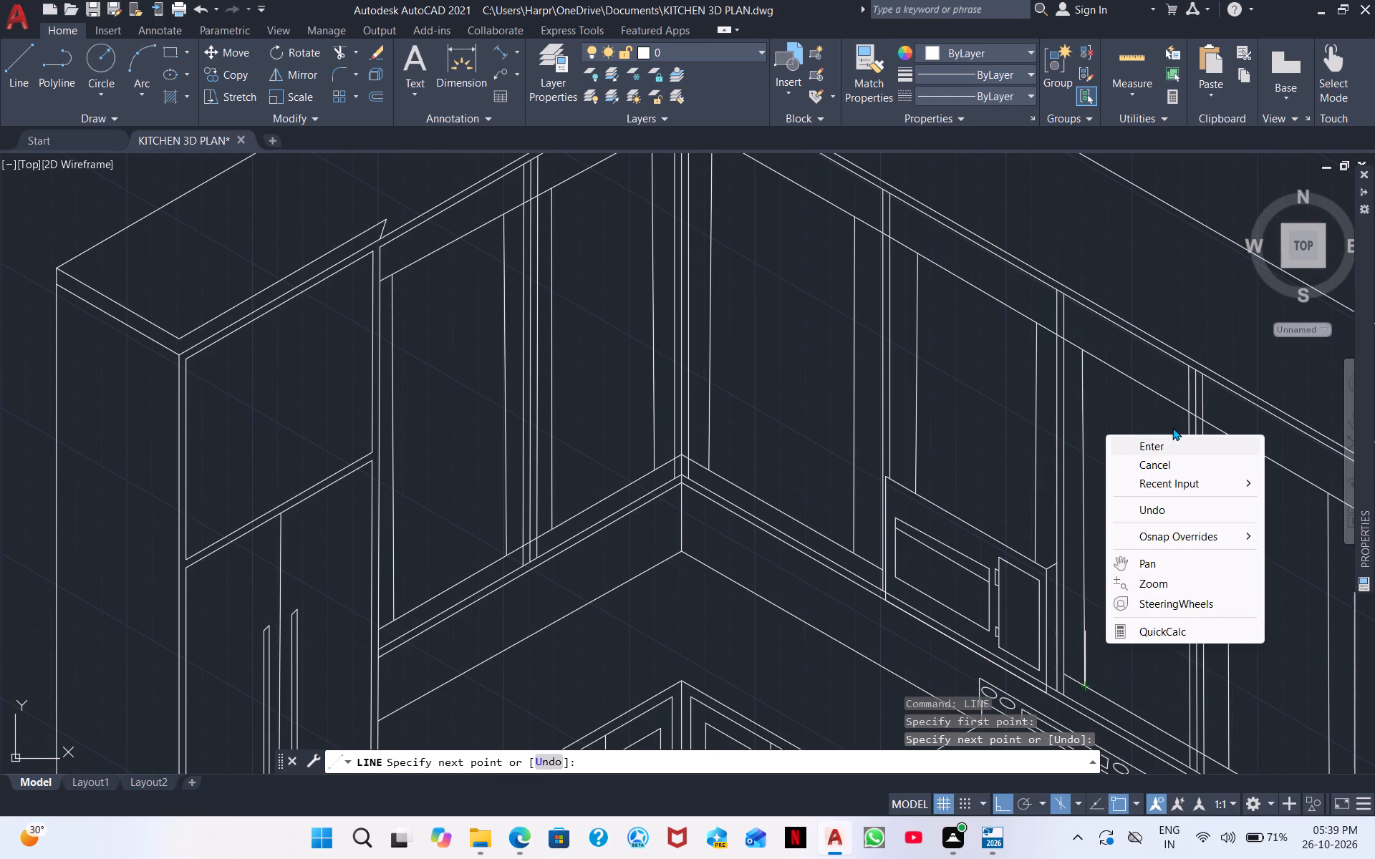
{"action": "left_click", "coordinate": [1170, 436]}
{"action": "right_click", "coordinate": [1071, 527]}
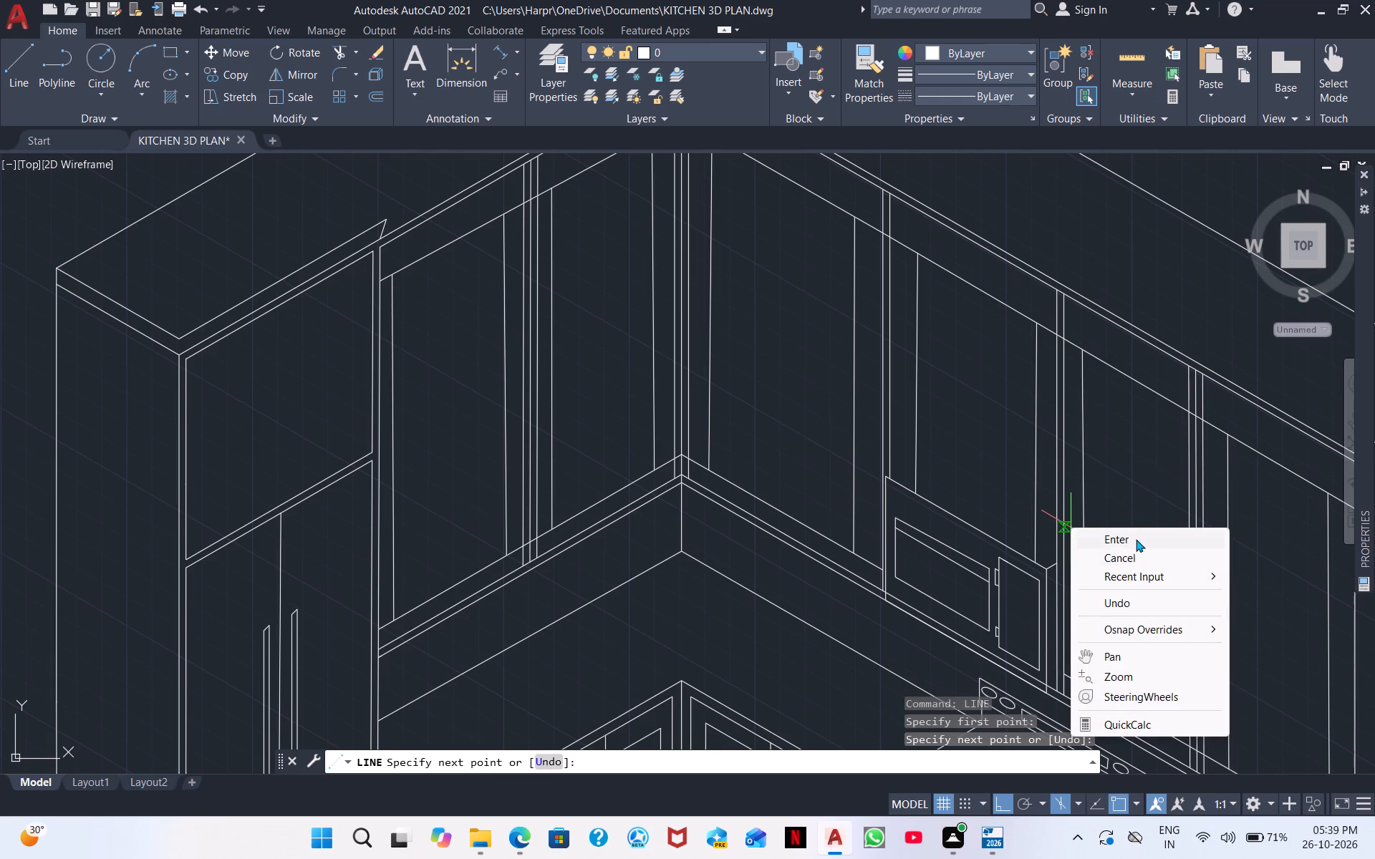
{"action": "left_click", "coordinate": [1139, 535]}
Draw a vertical door frame line on the microwave side of the run's last divider, between the upper and lower frame lines.
{"action": "right_click", "coordinate": [1132, 531]}
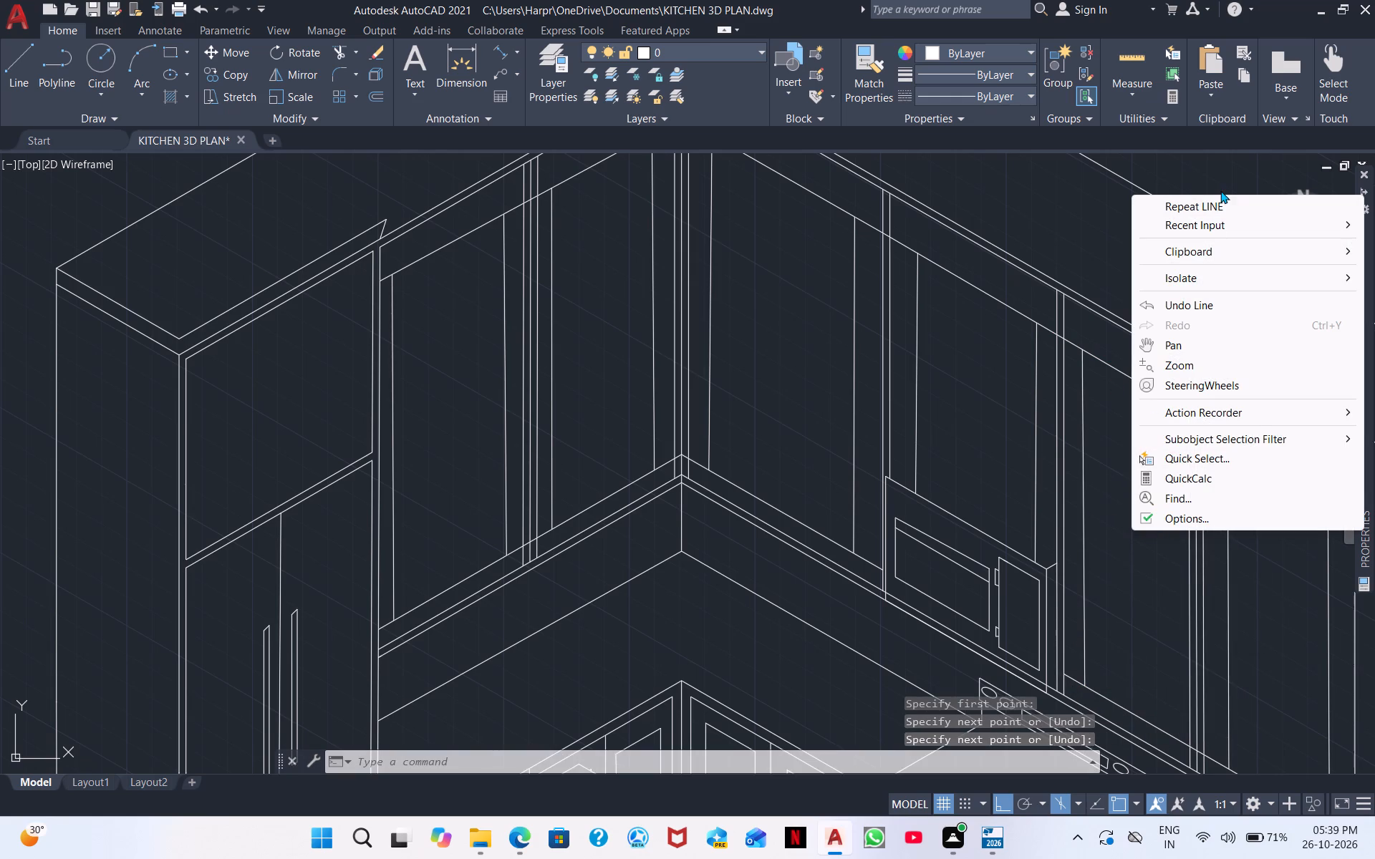
{"action": "left_click", "coordinate": [1220, 203]}
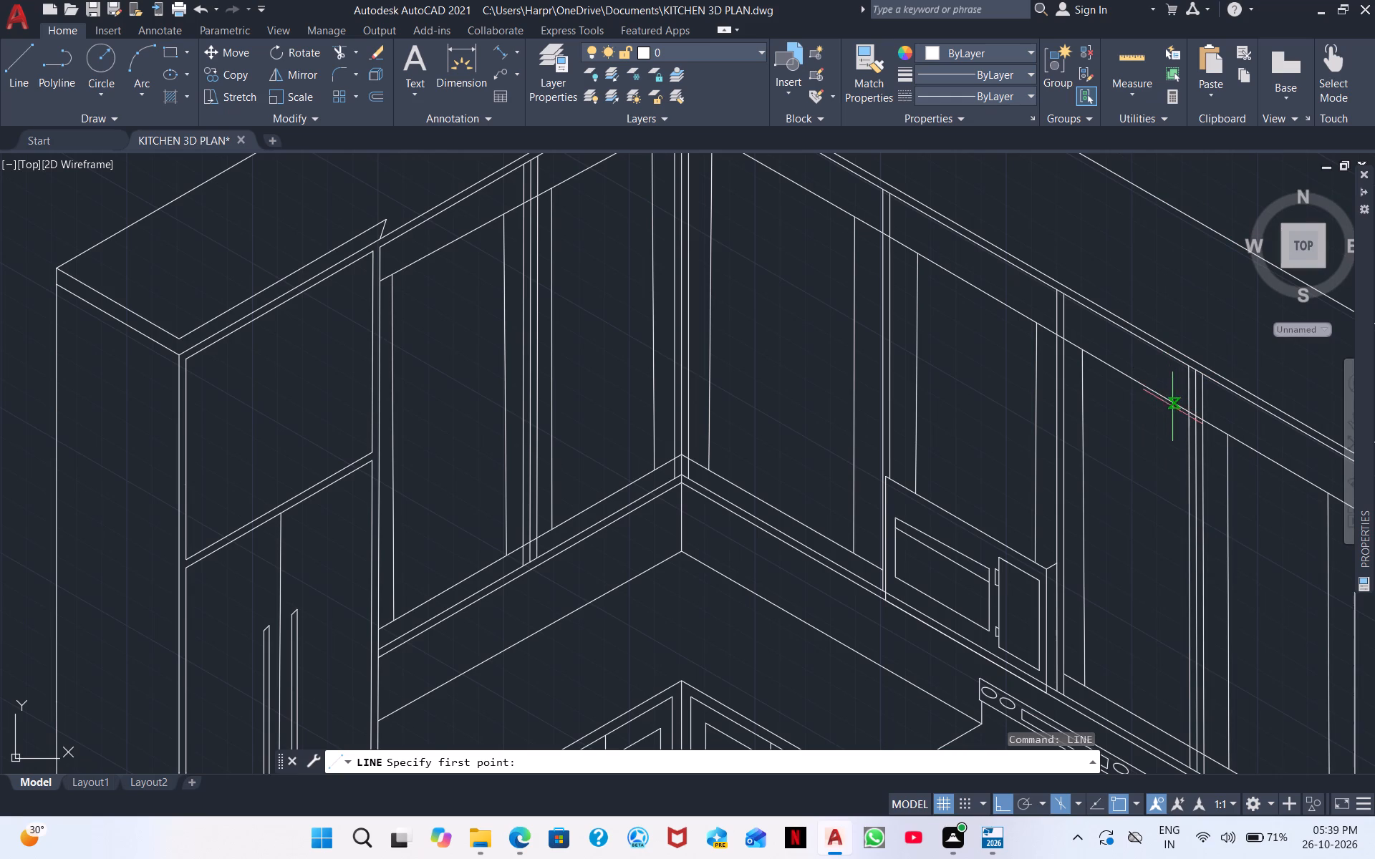
{"action": "left_click", "coordinate": [1168, 397]}
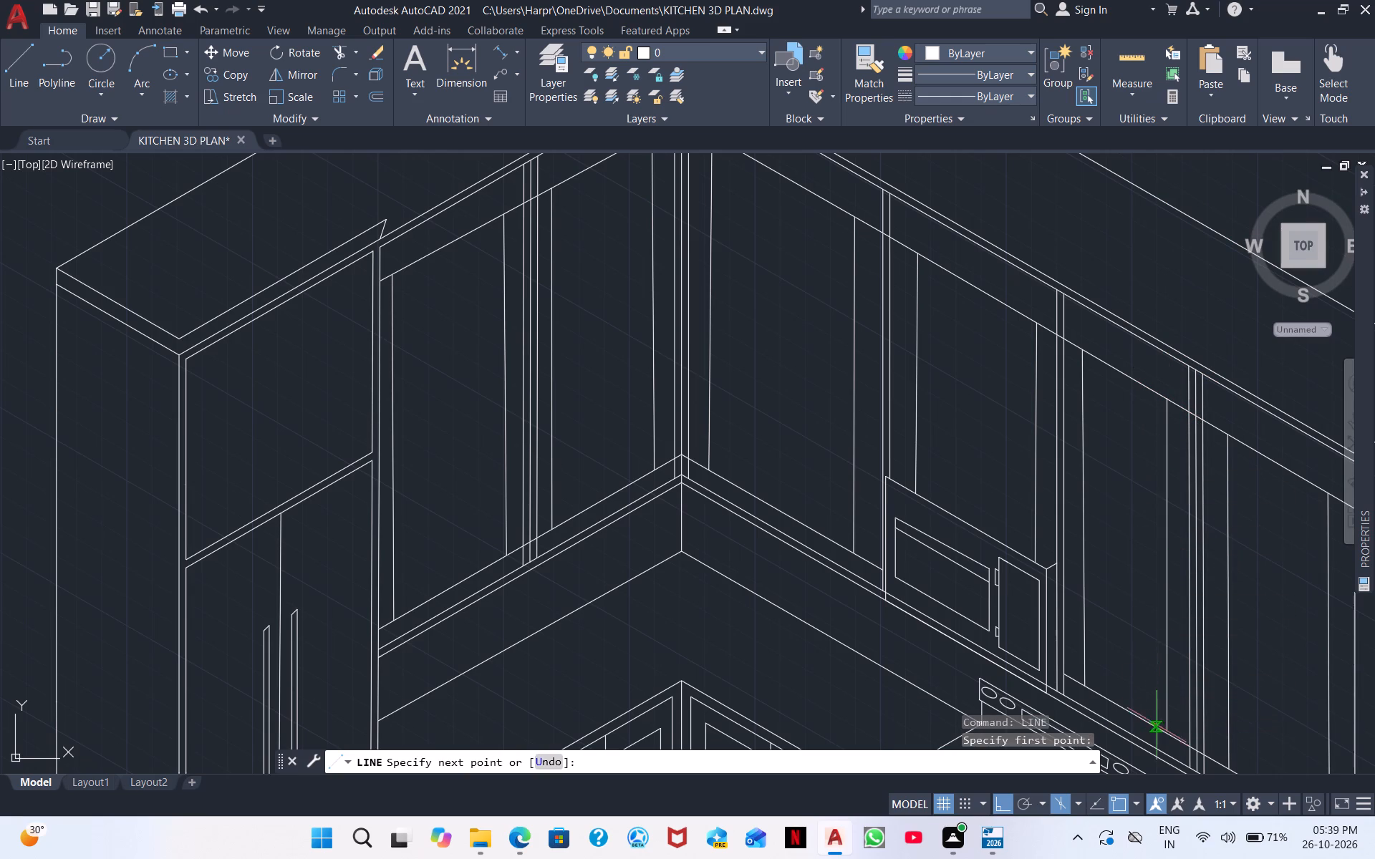
{"action": "left_click", "coordinate": [1164, 733]}
{"action": "key", "text": "Escape"}
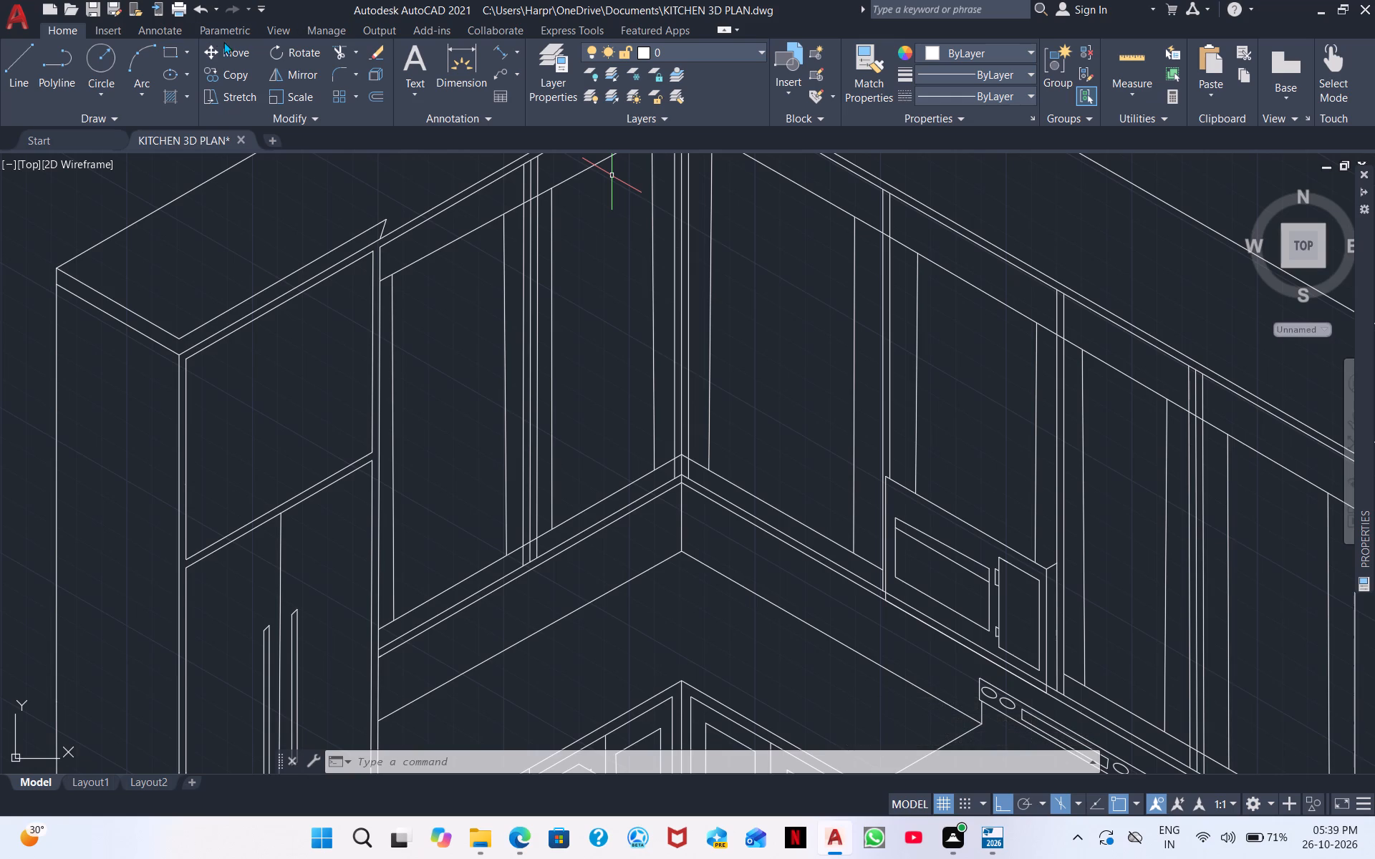
Trim the upper and lower frame line ends outside the vertical frame lines of the wall cabinet door next to the tall unit.
{"action": "scroll", "coordinate": [420, 344], "scroll_direction": "up", "scroll_amount": 1}
{"action": "middle_click_drag", "start_coordinate": [476, 357], "coordinate": [417, 261]}
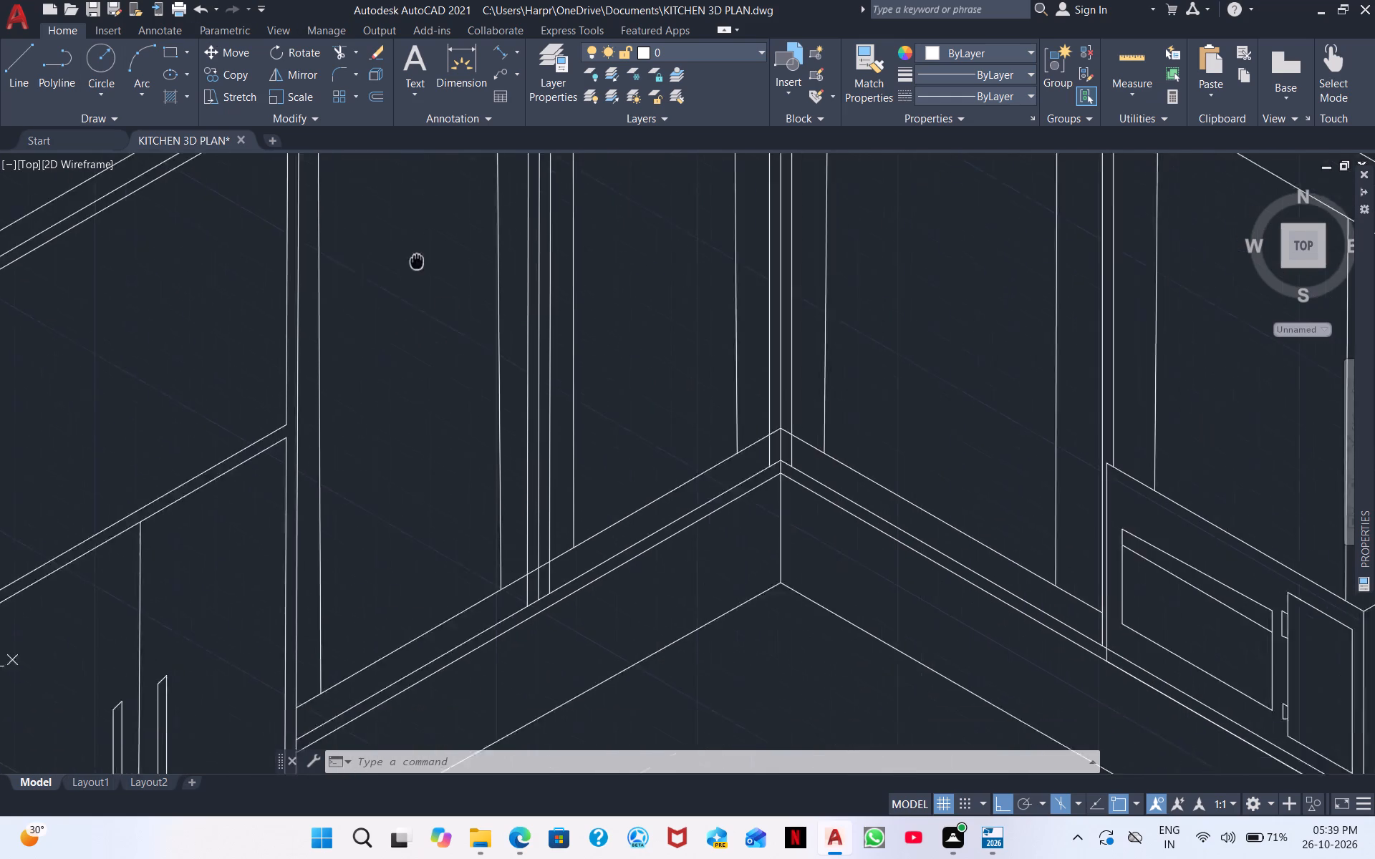
{"action": "middle_click_drag", "start_coordinate": [417, 261], "coordinate": [352, 182]}
{"action": "scroll", "coordinate": [365, 258], "scroll_direction": "down", "scroll_amount": 1}
{"action": "middle_click_drag", "start_coordinate": [360, 267], "coordinate": [153, 450]}
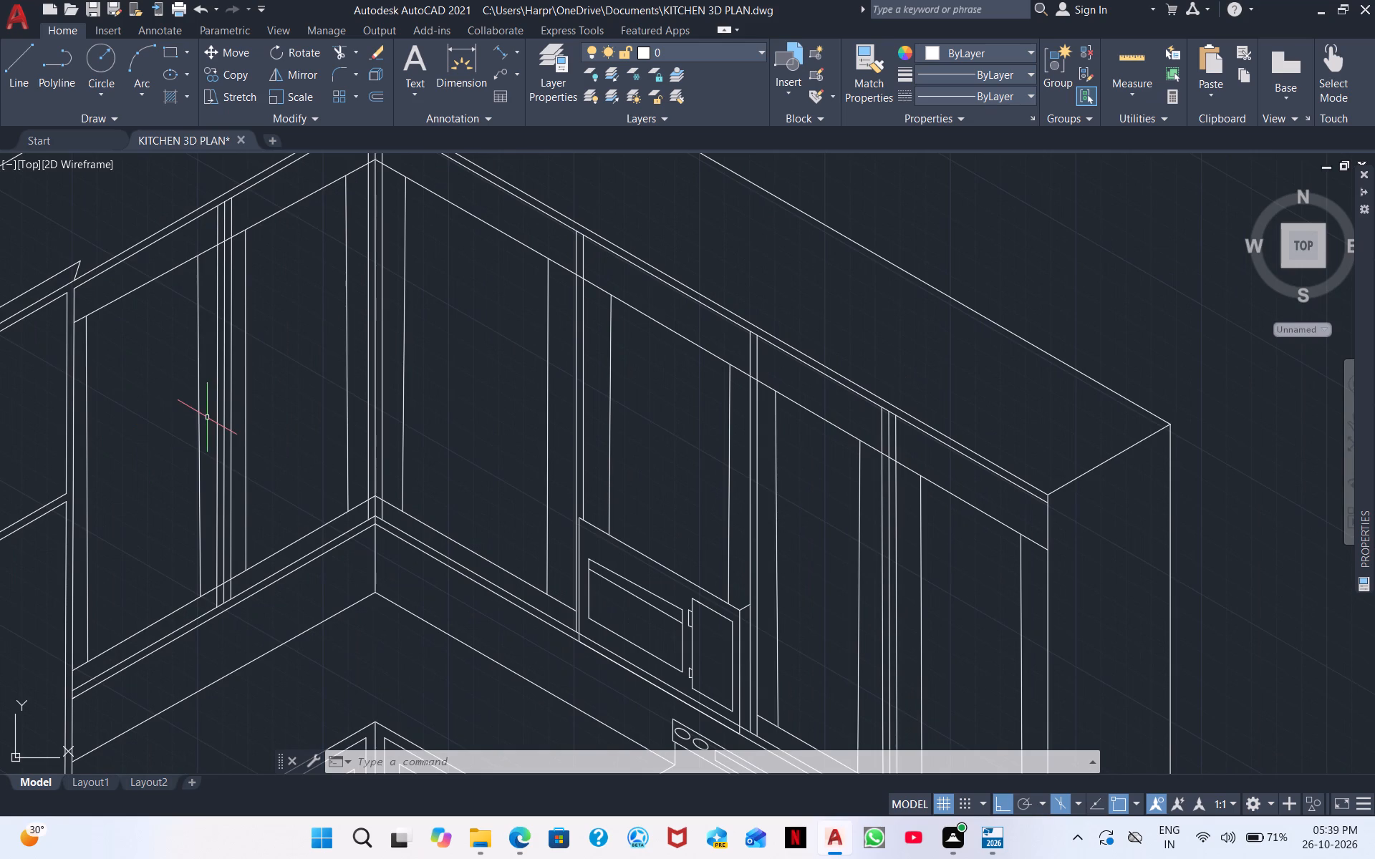
{"action": "left_click", "coordinate": [341, 48]}
{"action": "scroll", "coordinate": [193, 344], "scroll_direction": "up", "scroll_amount": 3}
{"action": "middle_click_drag", "start_coordinate": [221, 324], "coordinate": [518, 261]}
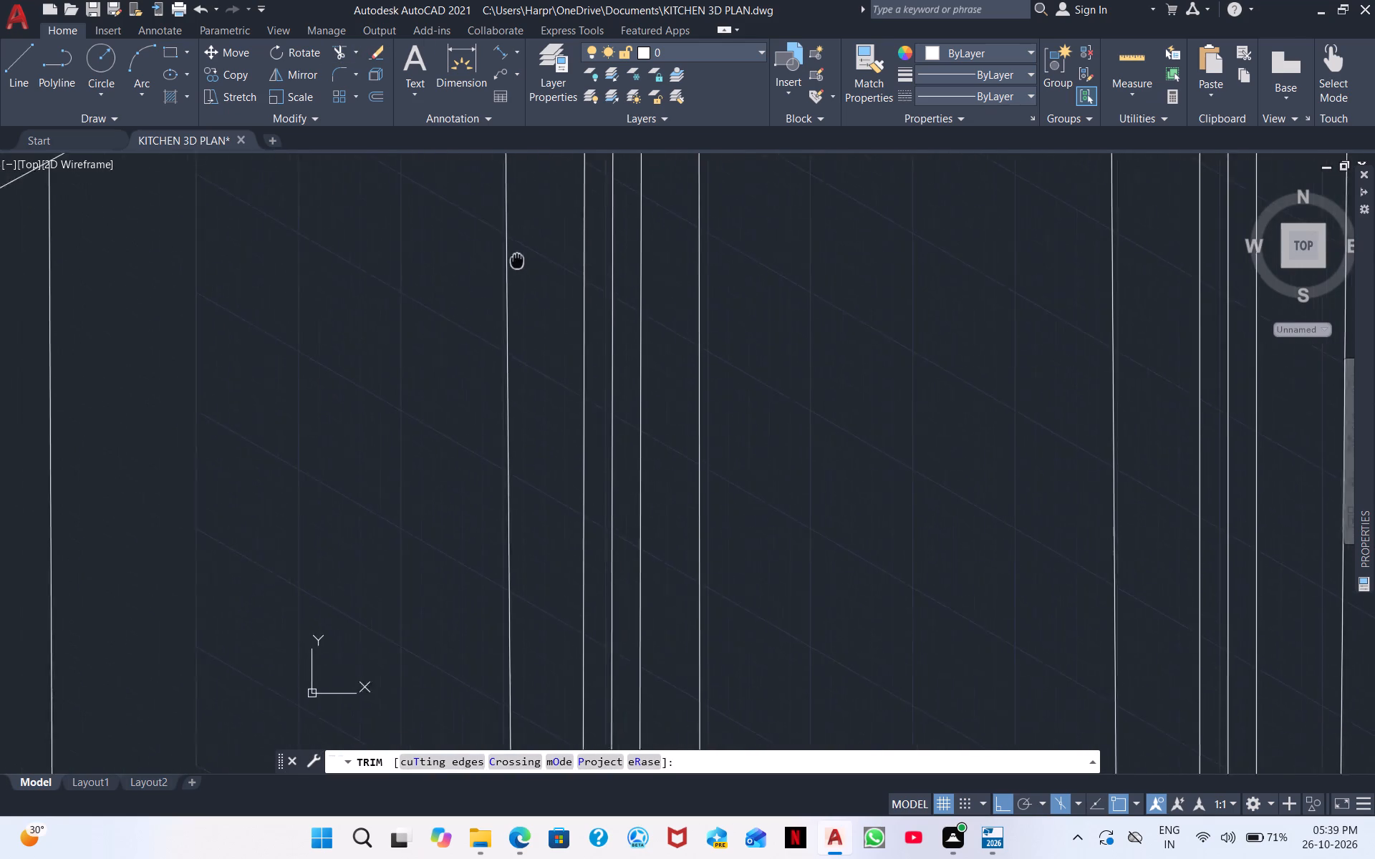
{"action": "middle_click_drag", "start_coordinate": [518, 261], "coordinate": [525, 291]}
{"action": "scroll", "coordinate": [522, 296], "scroll_direction": "down", "scroll_amount": 2}
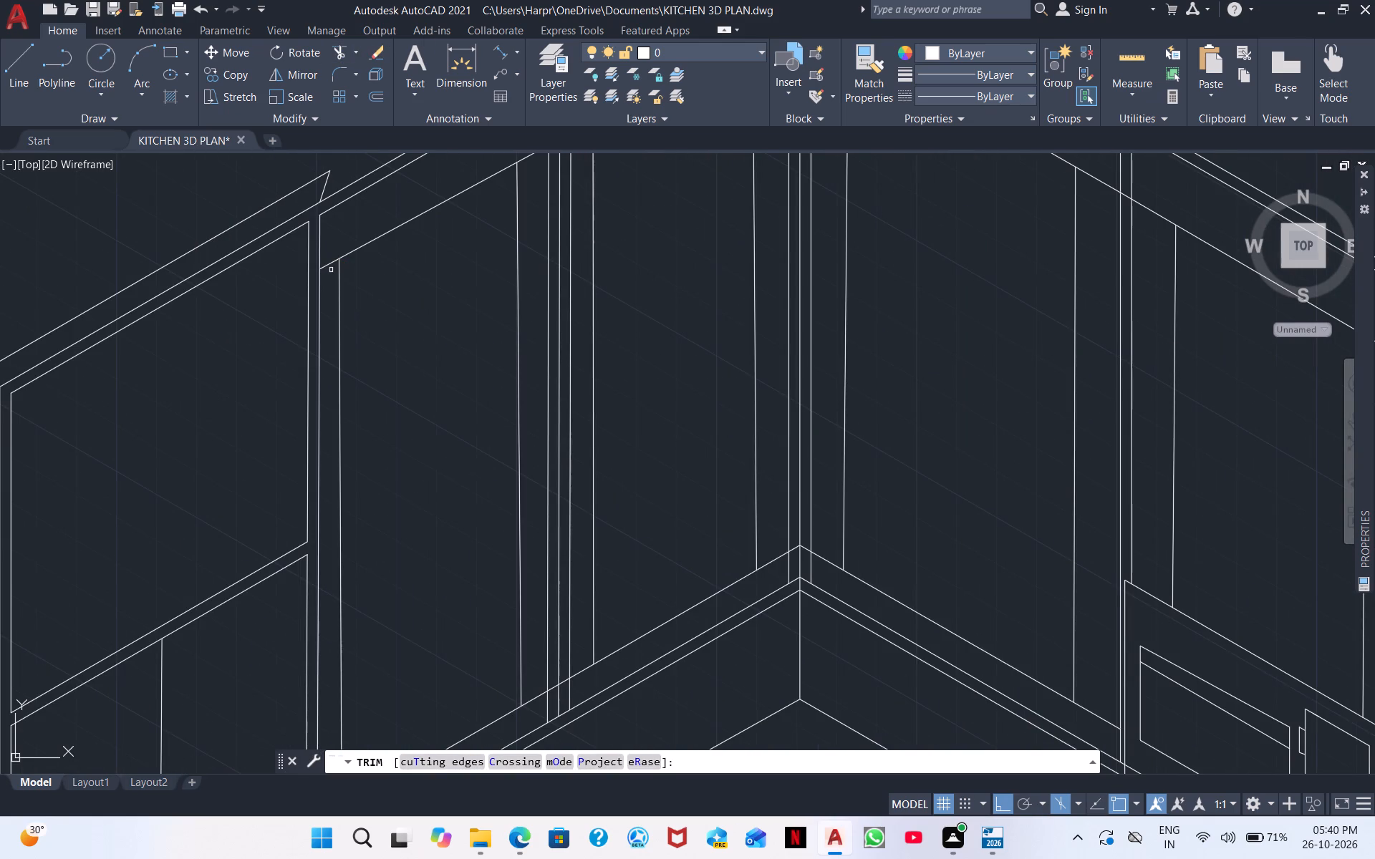
{"action": "left_click", "coordinate": [328, 262]}
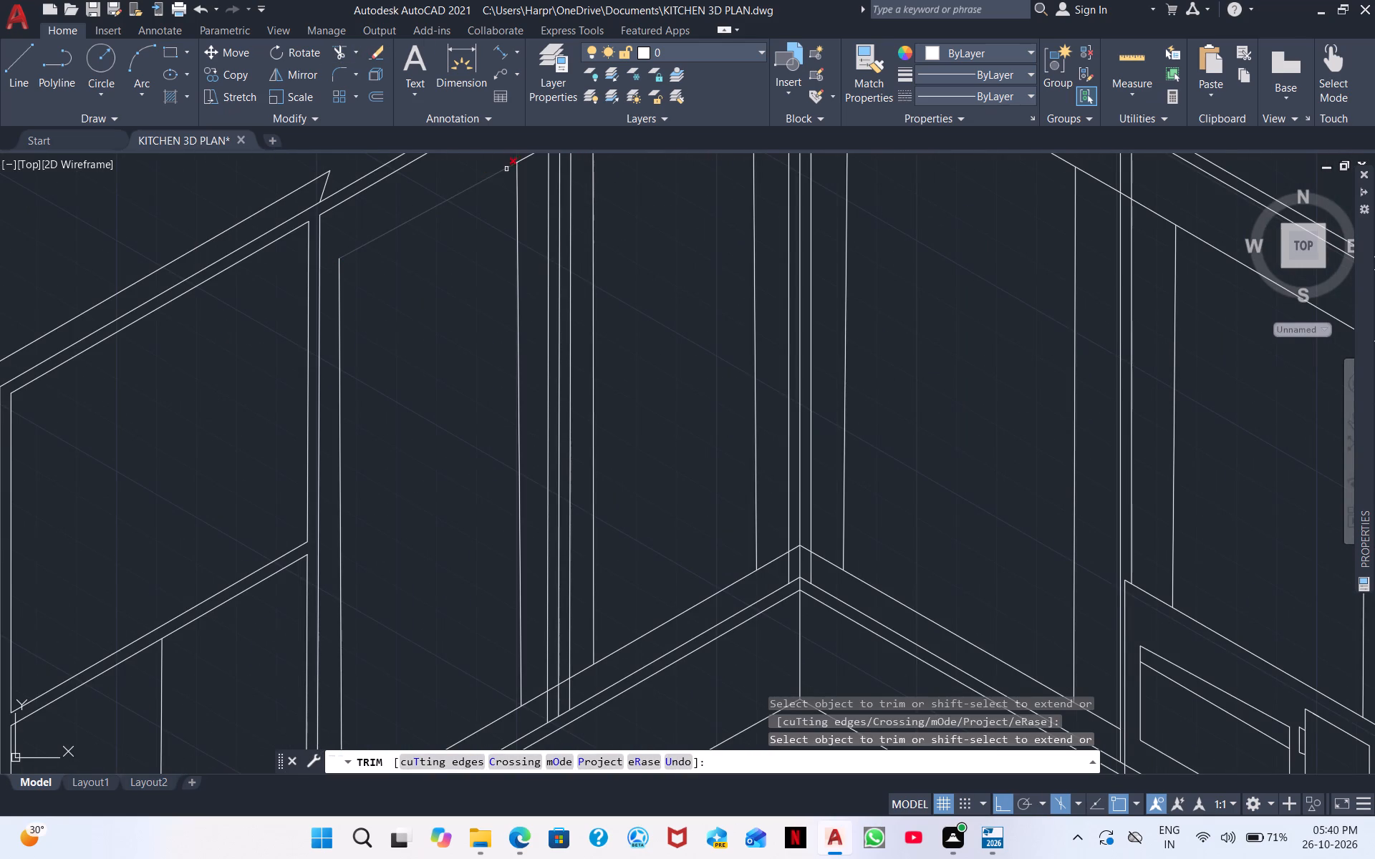
{"action": "left_click", "coordinate": [528, 155]}
{"action": "scroll", "coordinate": [531, 389], "scroll_direction": "down", "scroll_amount": 1}
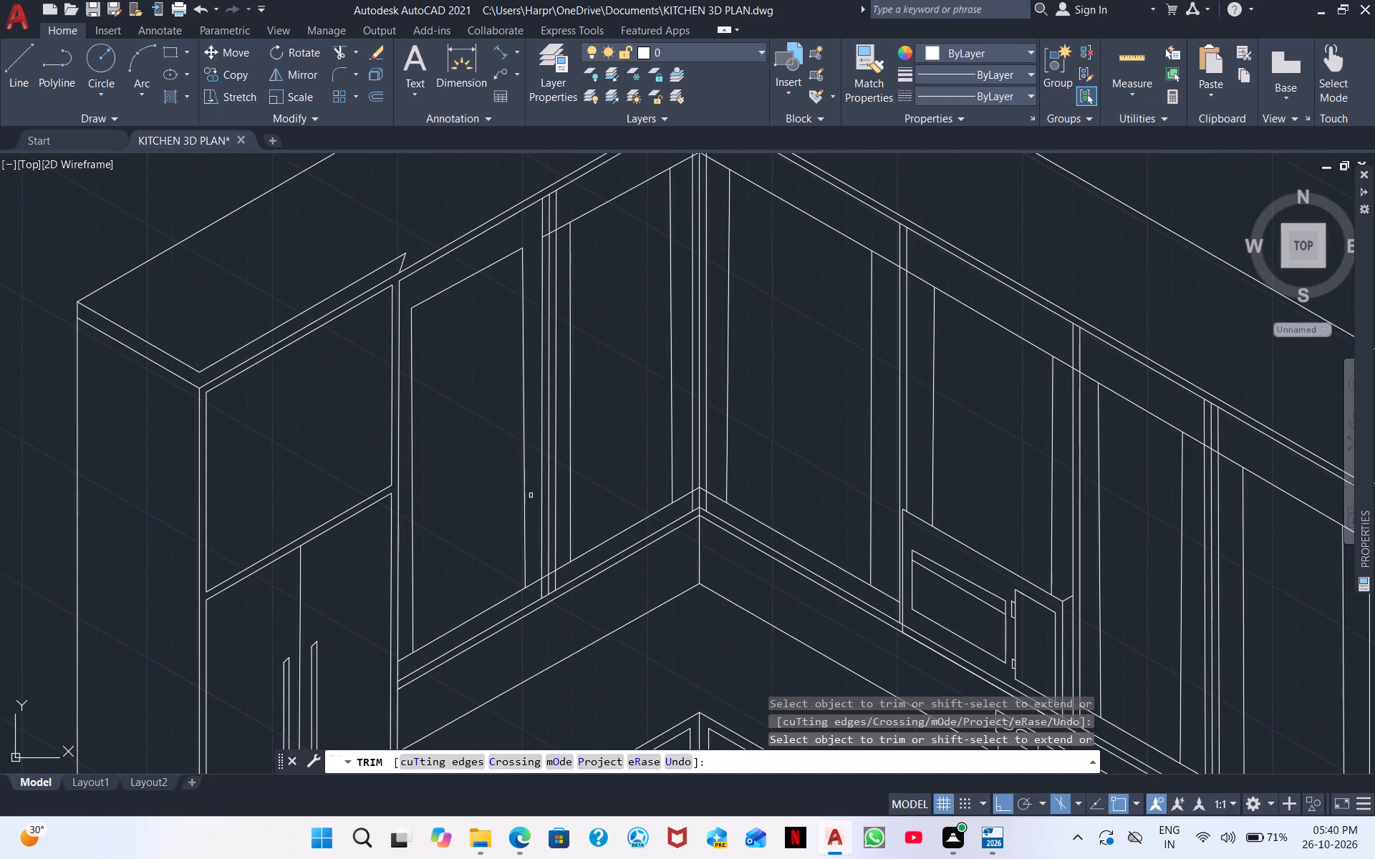
{"action": "left_click", "coordinate": [532, 581]}
{"action": "left_click", "coordinate": [406, 654]}
Trim the lower and upper frame lines across the divider between the two wall cabinet doors on the tall unit's run.
{"action": "scroll", "coordinate": [564, 554], "scroll_direction": "up", "scroll_amount": 4}
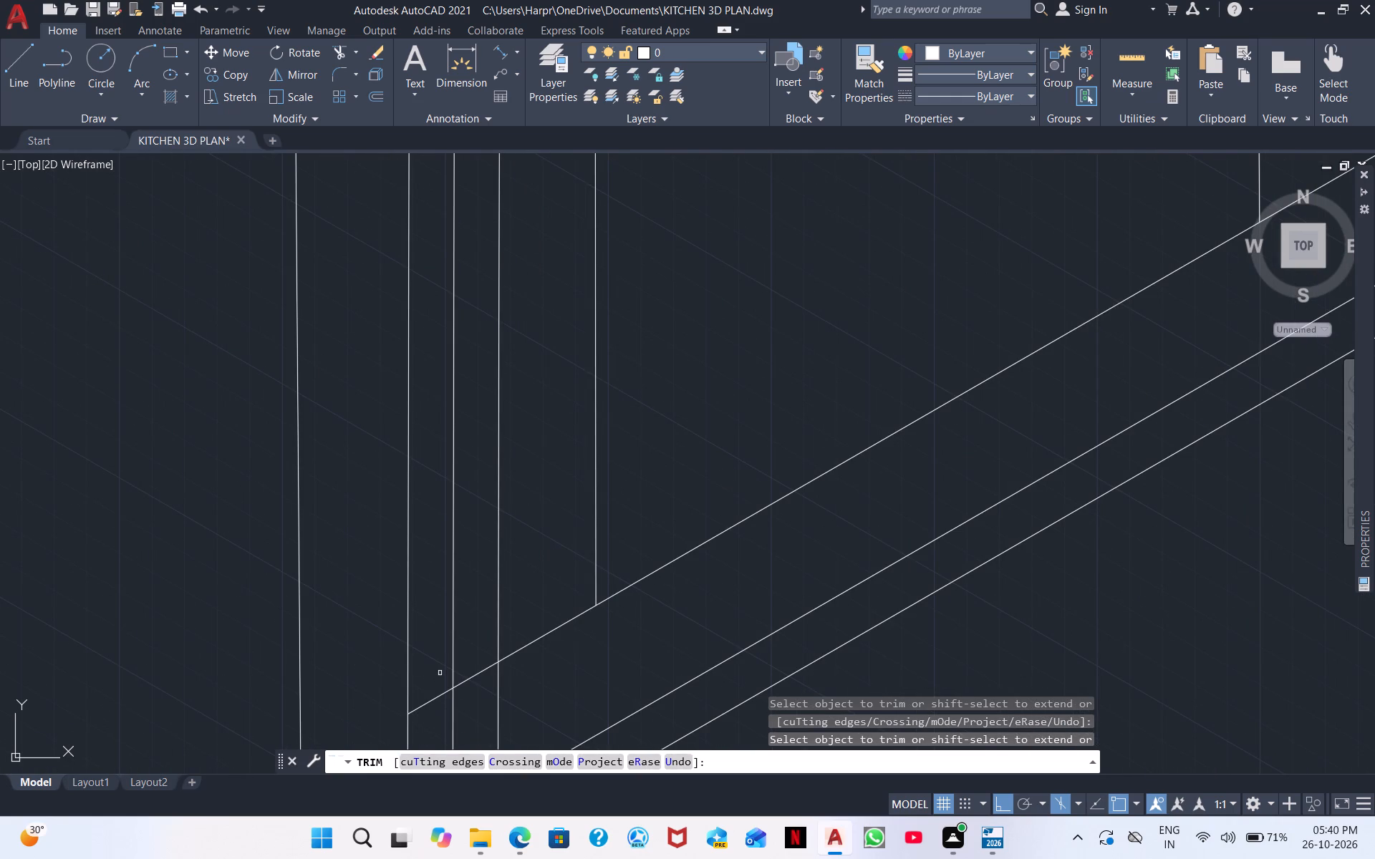
{"action": "left_click_drag", "start_coordinate": [439, 673], "coordinate": [423, 729]}
{"action": "left_click_drag", "start_coordinate": [468, 661], "coordinate": [460, 711]}
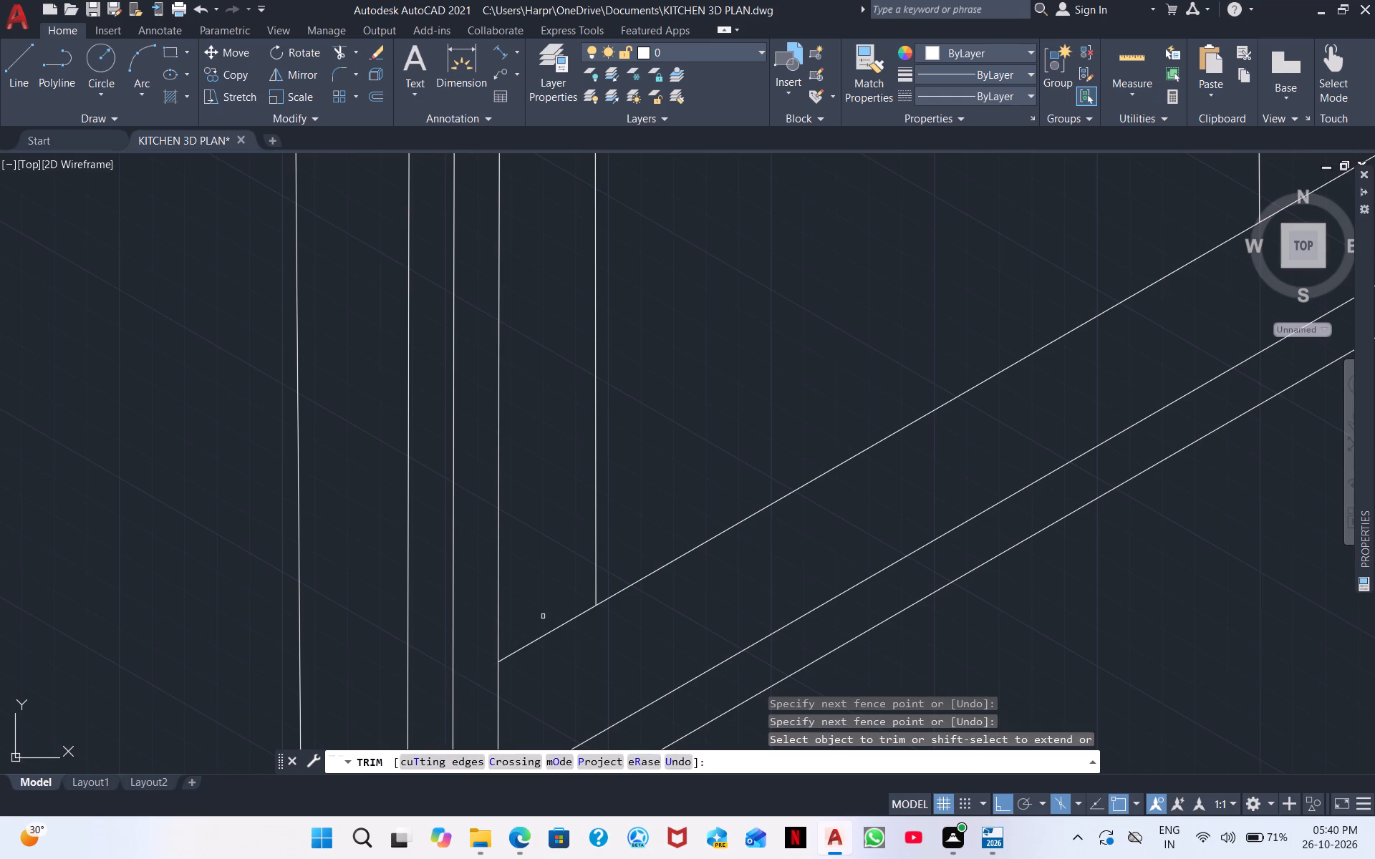
{"action": "left_click_drag", "start_coordinate": [545, 613], "coordinate": [537, 691]}
{"action": "scroll", "coordinate": [554, 627], "scroll_direction": "down", "scroll_amount": 3}
{"action": "scroll", "coordinate": [686, 548], "scroll_direction": "down", "scroll_amount": 1}
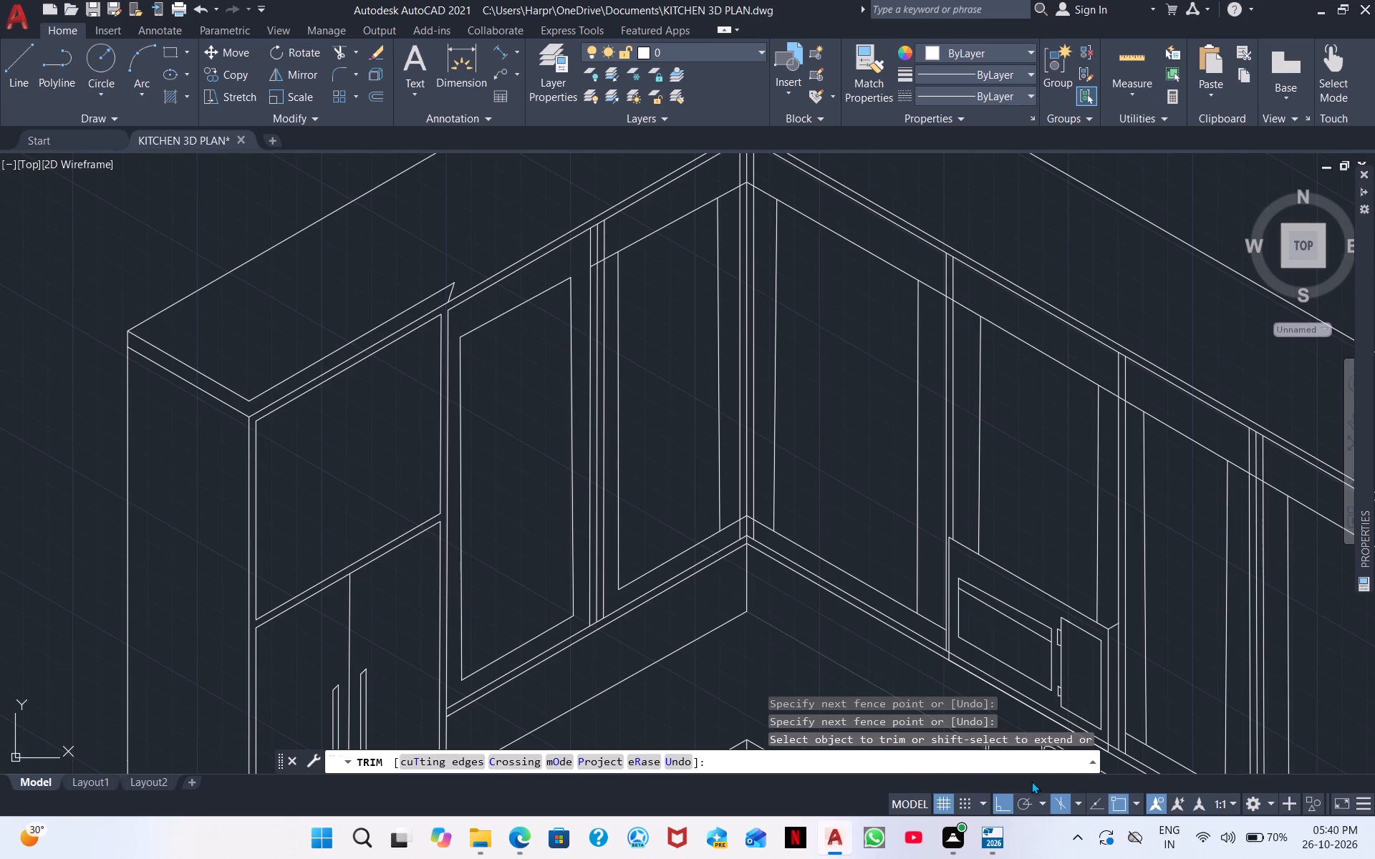
{"action": "scroll", "coordinate": [644, 238], "scroll_direction": "up", "scroll_amount": 3}
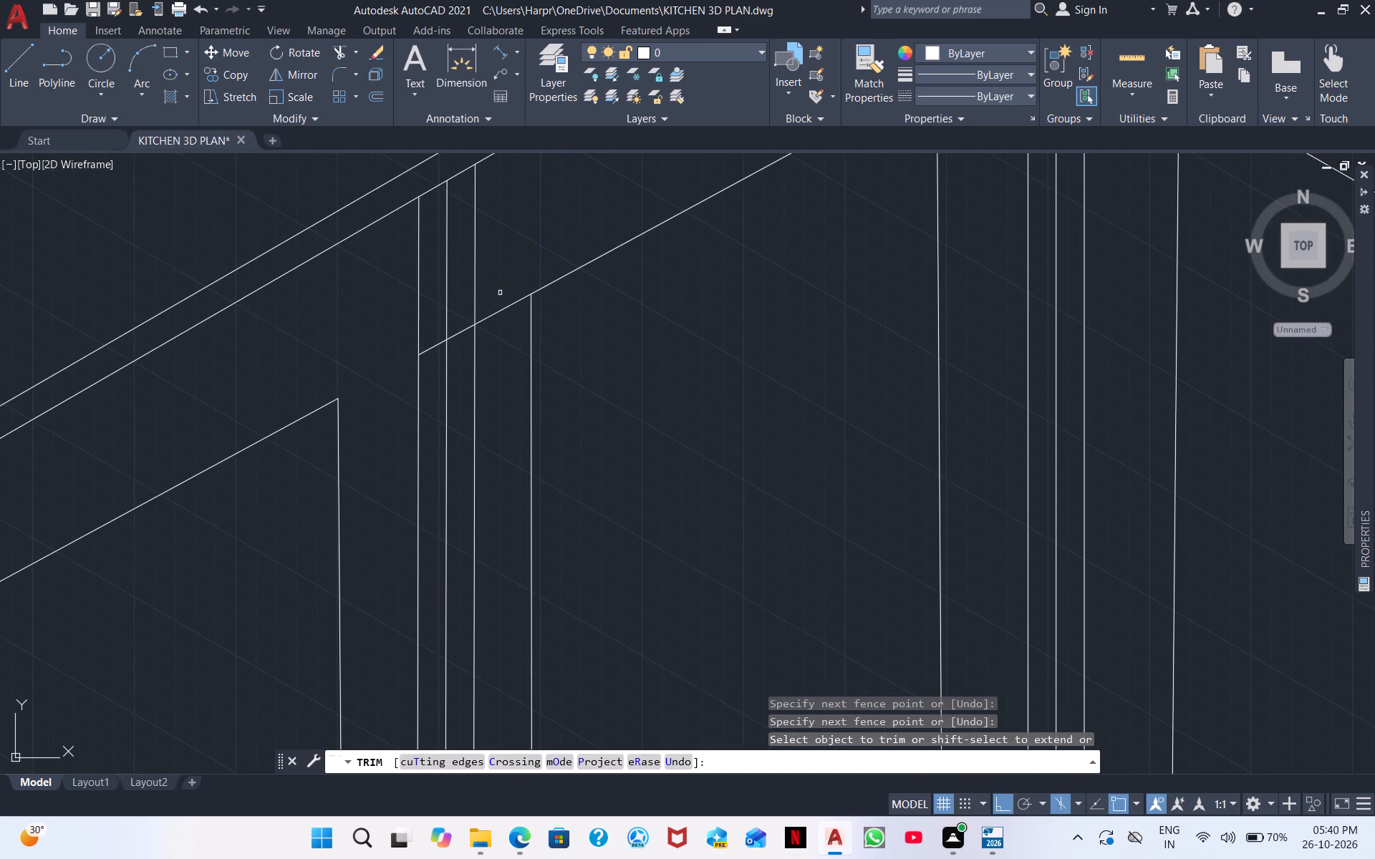
{"action": "left_click_drag", "start_coordinate": [500, 291], "coordinate": [500, 379]}
{"action": "left_click", "coordinate": [463, 332]}
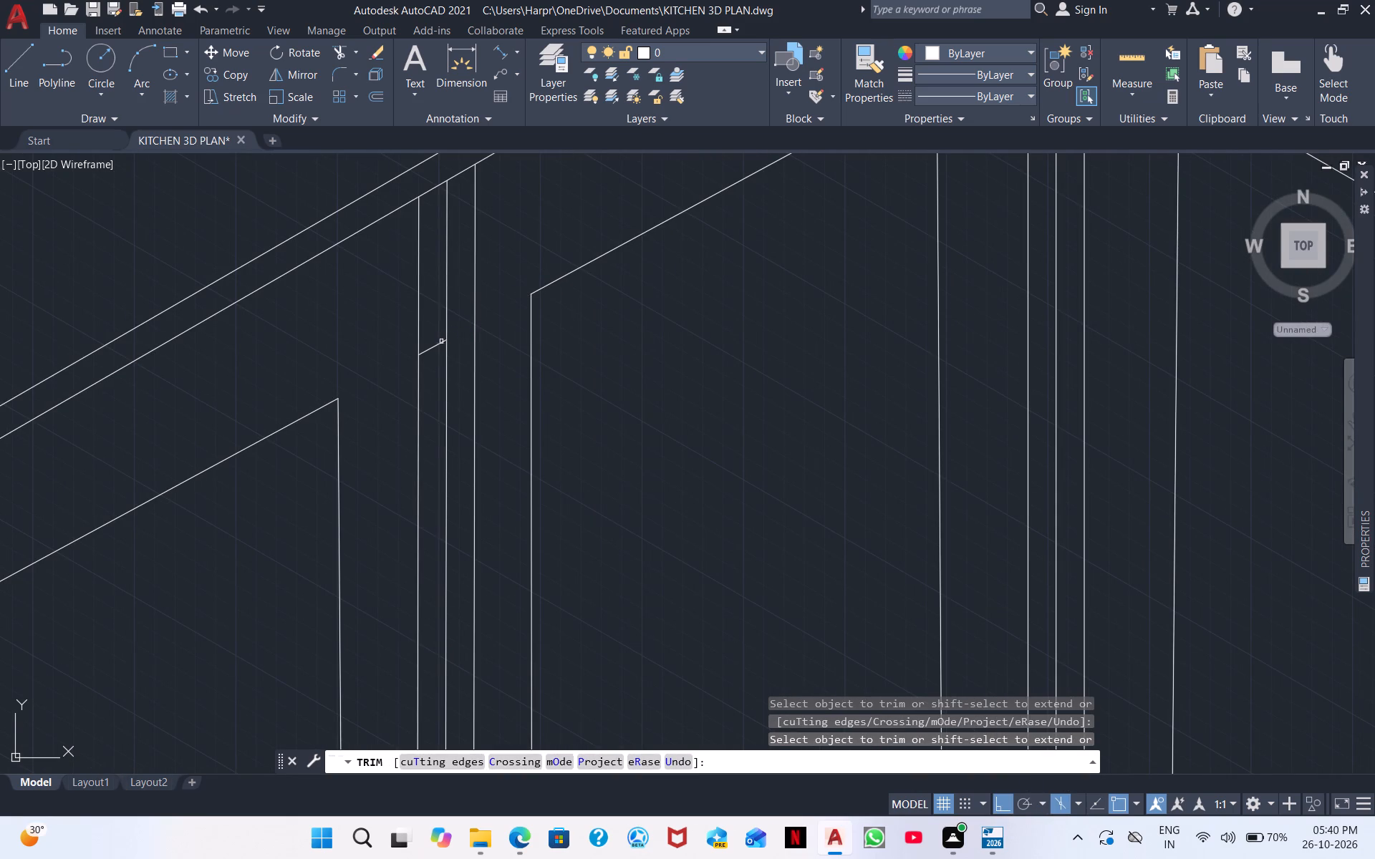
{"action": "left_click", "coordinate": [430, 346]}
Trim the upper frame lines across the inner corner, between the facing vertical frame lines of the two corner doors.
{"action": "scroll", "coordinate": [648, 321], "scroll_direction": "down", "scroll_amount": 1}
{"action": "middle_click_drag", "start_coordinate": [726, 331], "coordinate": [584, 369]}
{"action": "scroll", "coordinate": [717, 339], "scroll_direction": "down", "scroll_amount": 1}
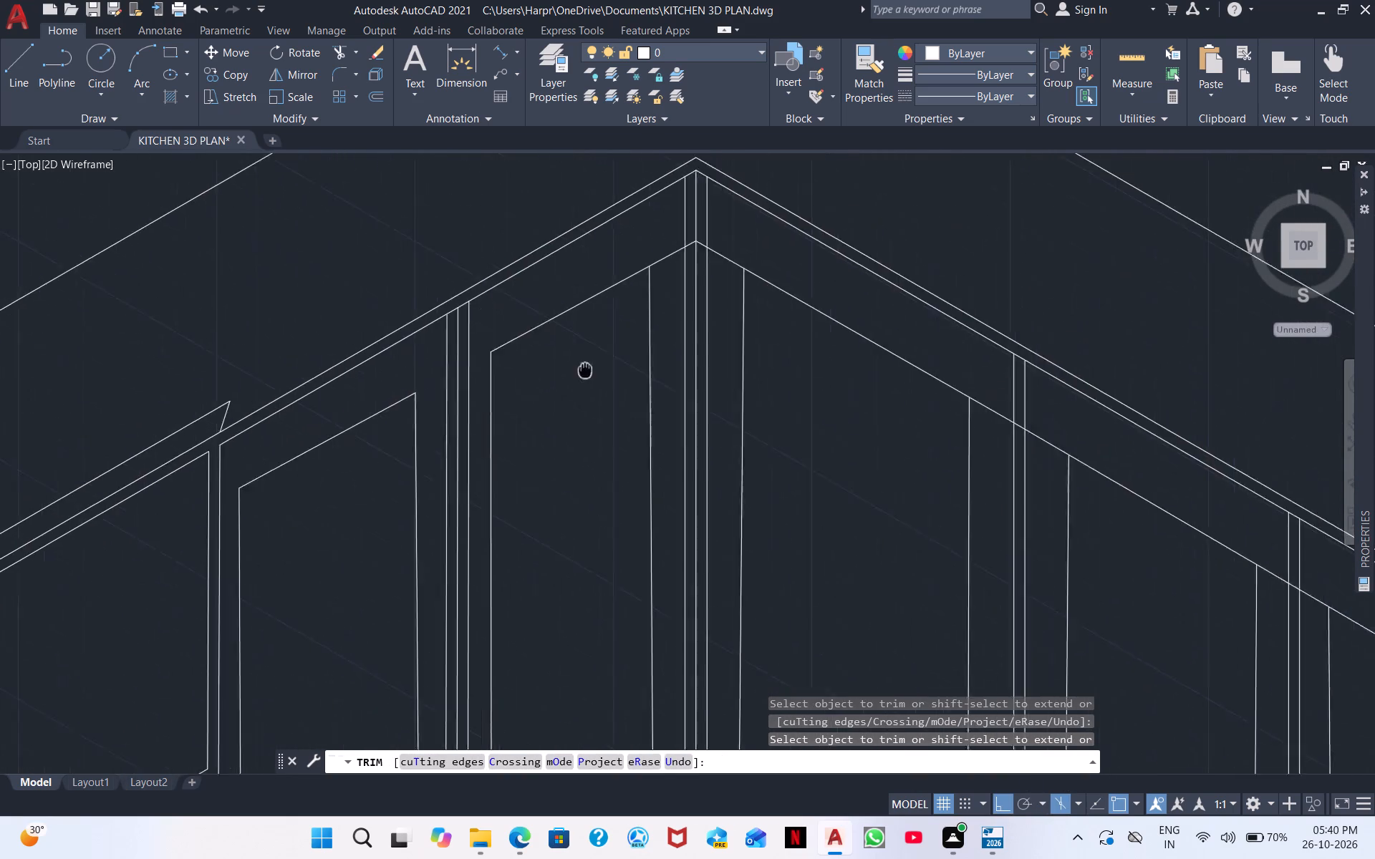
{"action": "middle_click_drag", "start_coordinate": [584, 369], "coordinate": [352, 366]}
{"action": "left_click_drag", "start_coordinate": [441, 242], "coordinate": [425, 299]}
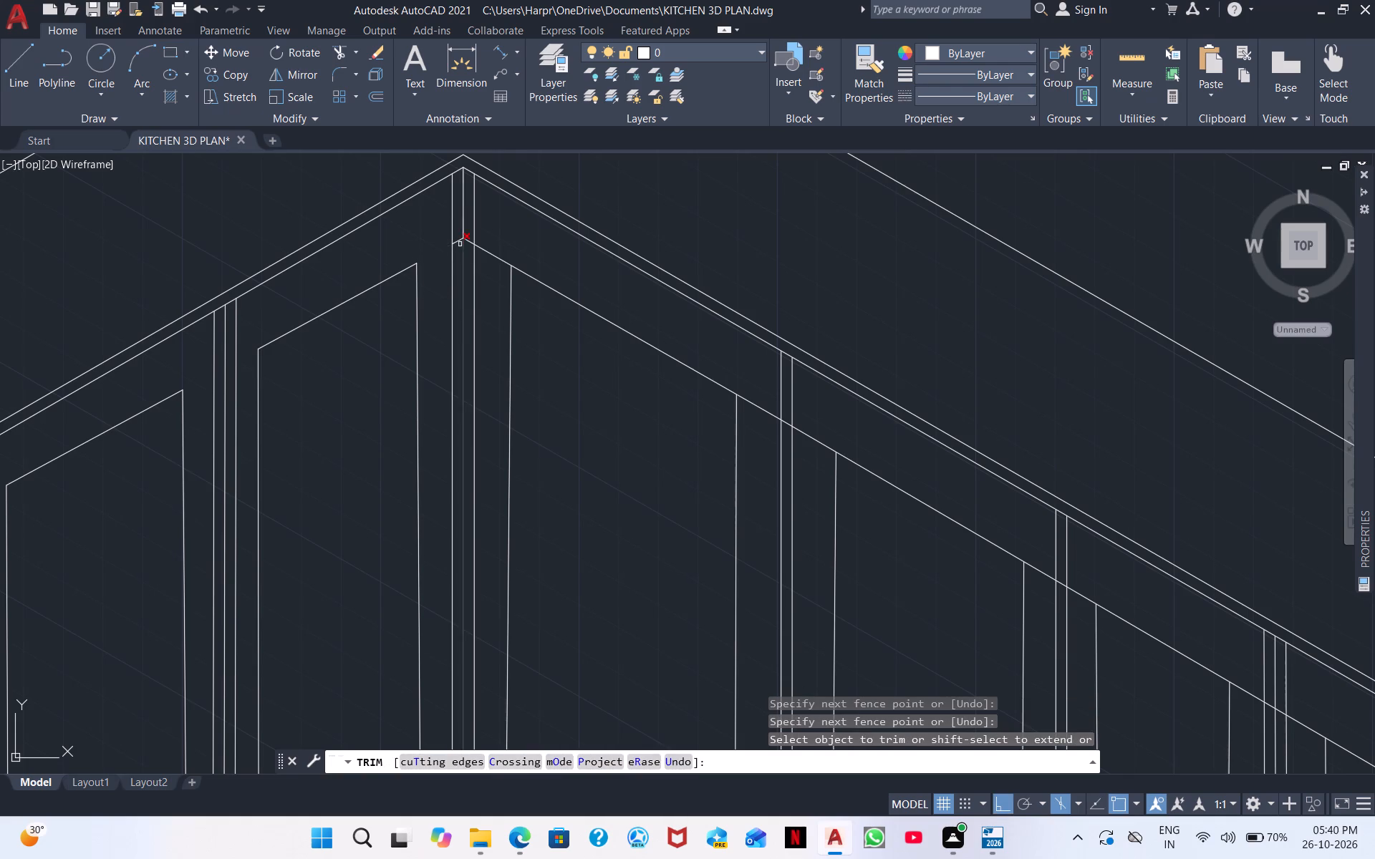
{"action": "left_click", "coordinate": [459, 243]}
{"action": "left_click", "coordinate": [468, 239]}
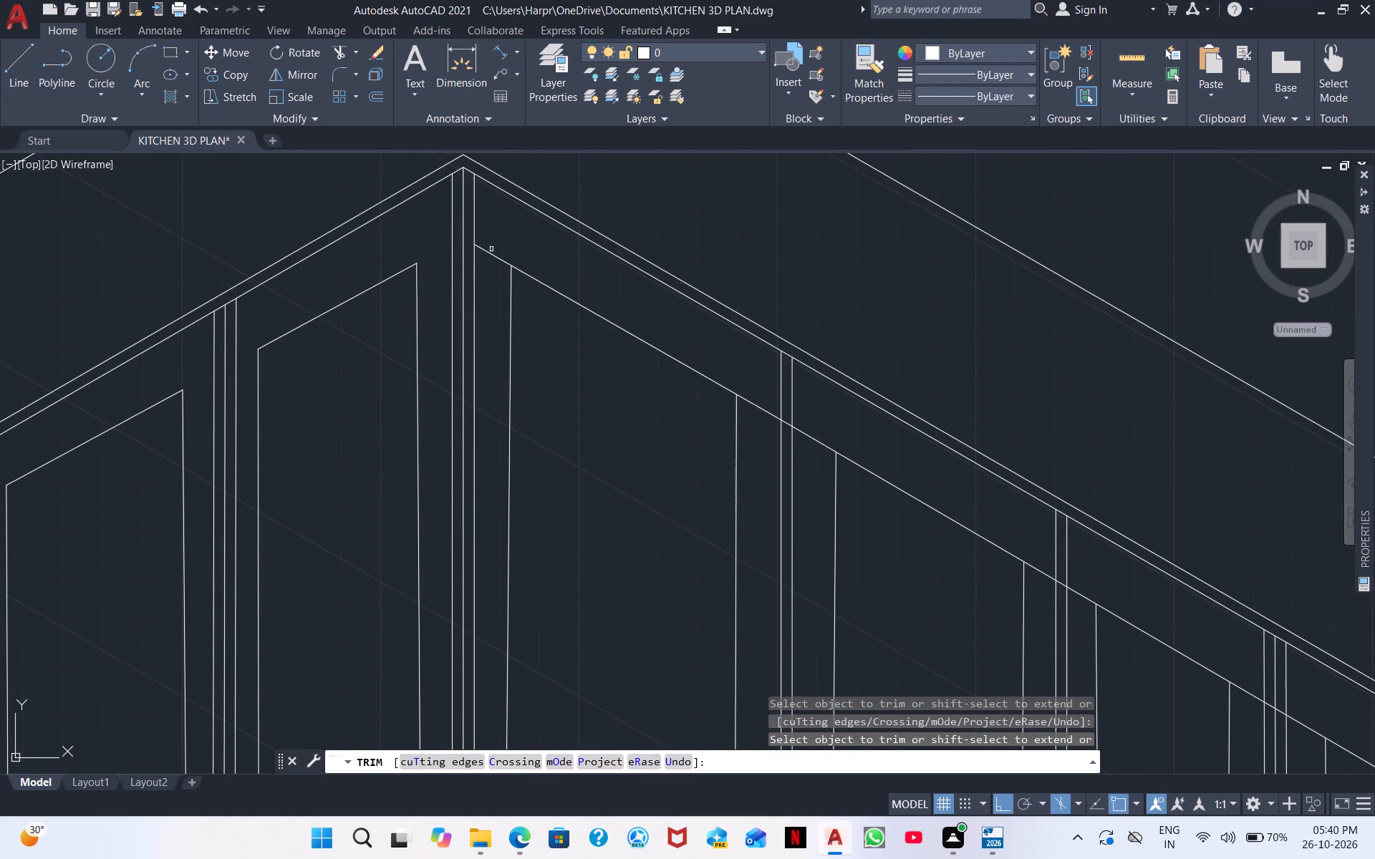
{"action": "left_click_drag", "start_coordinate": [492, 250], "coordinate": [486, 281]}
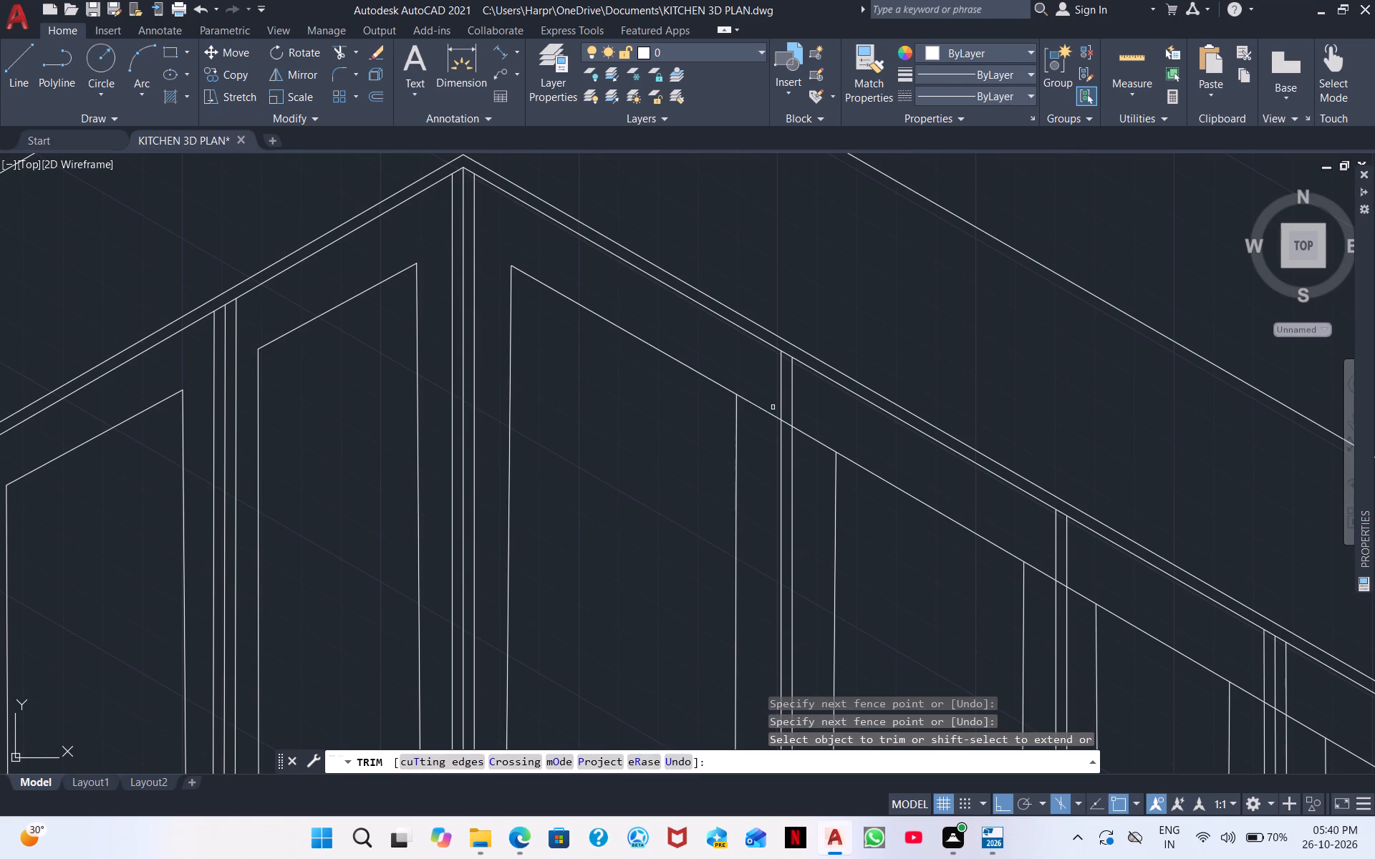
Trim the microwave run's upper frame line across its first two dividers, between the vertical frame lines of the adjacent doors.
{"action": "left_click_drag", "start_coordinate": [766, 408], "coordinate": [770, 454]}
{"action": "left_click", "coordinate": [791, 426]}
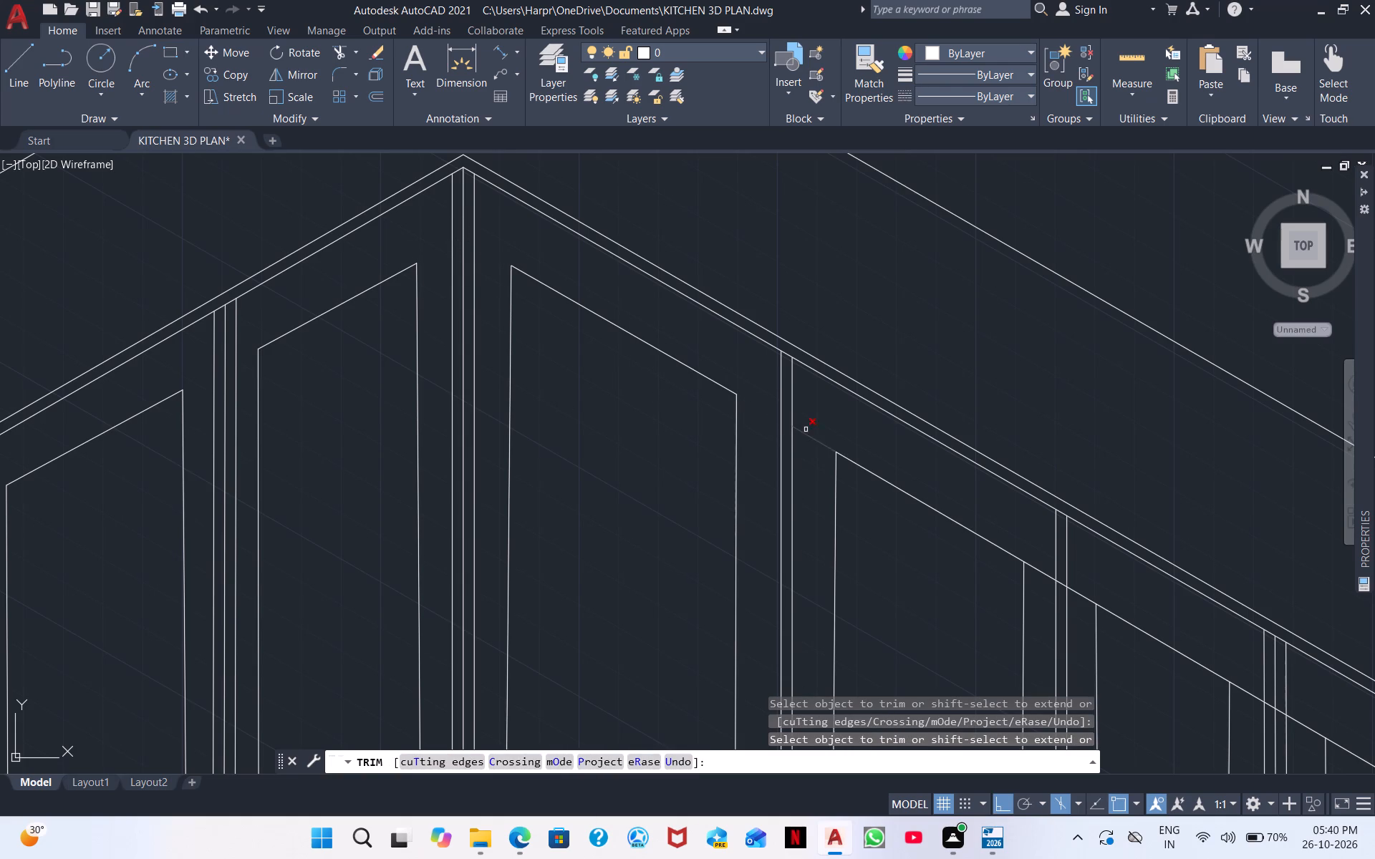
{"action": "left_click_drag", "start_coordinate": [810, 433], "coordinate": [811, 446]}
{"action": "middle_click_drag", "start_coordinate": [904, 546], "coordinate": [640, 297]}
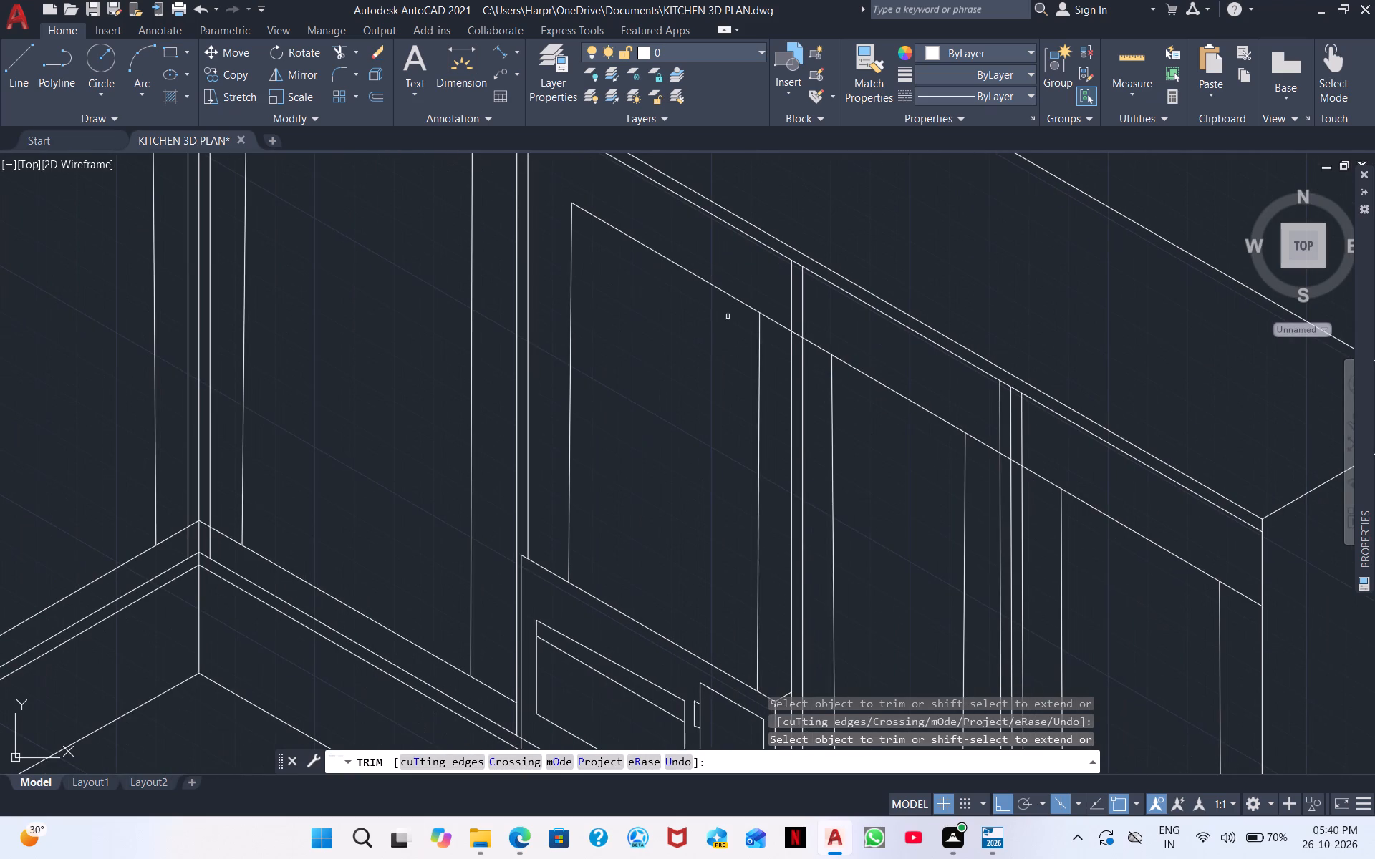
{"action": "left_click", "coordinate": [779, 324]}
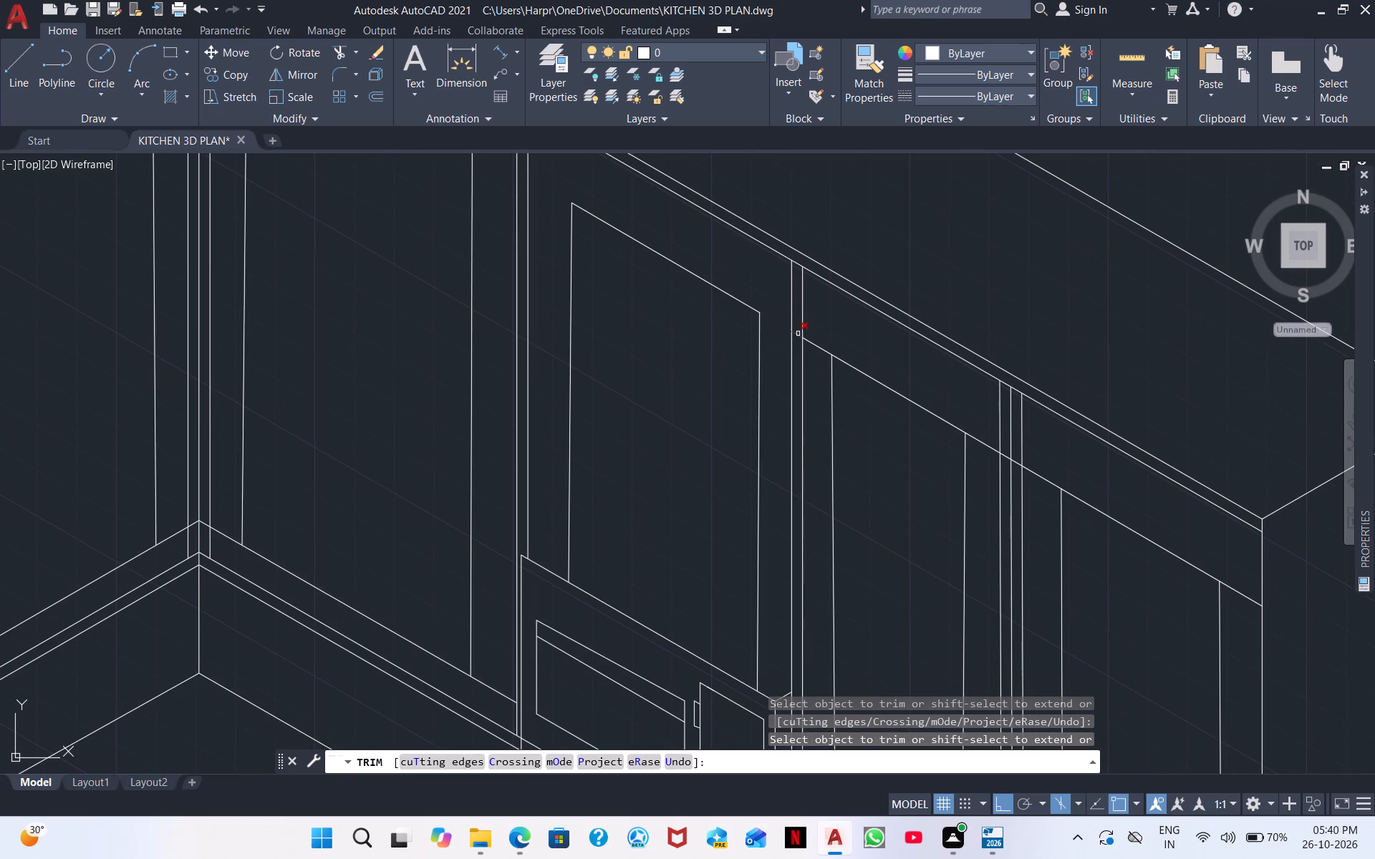
{"action": "left_click", "coordinate": [798, 334]}
{"action": "left_click", "coordinate": [820, 346]}
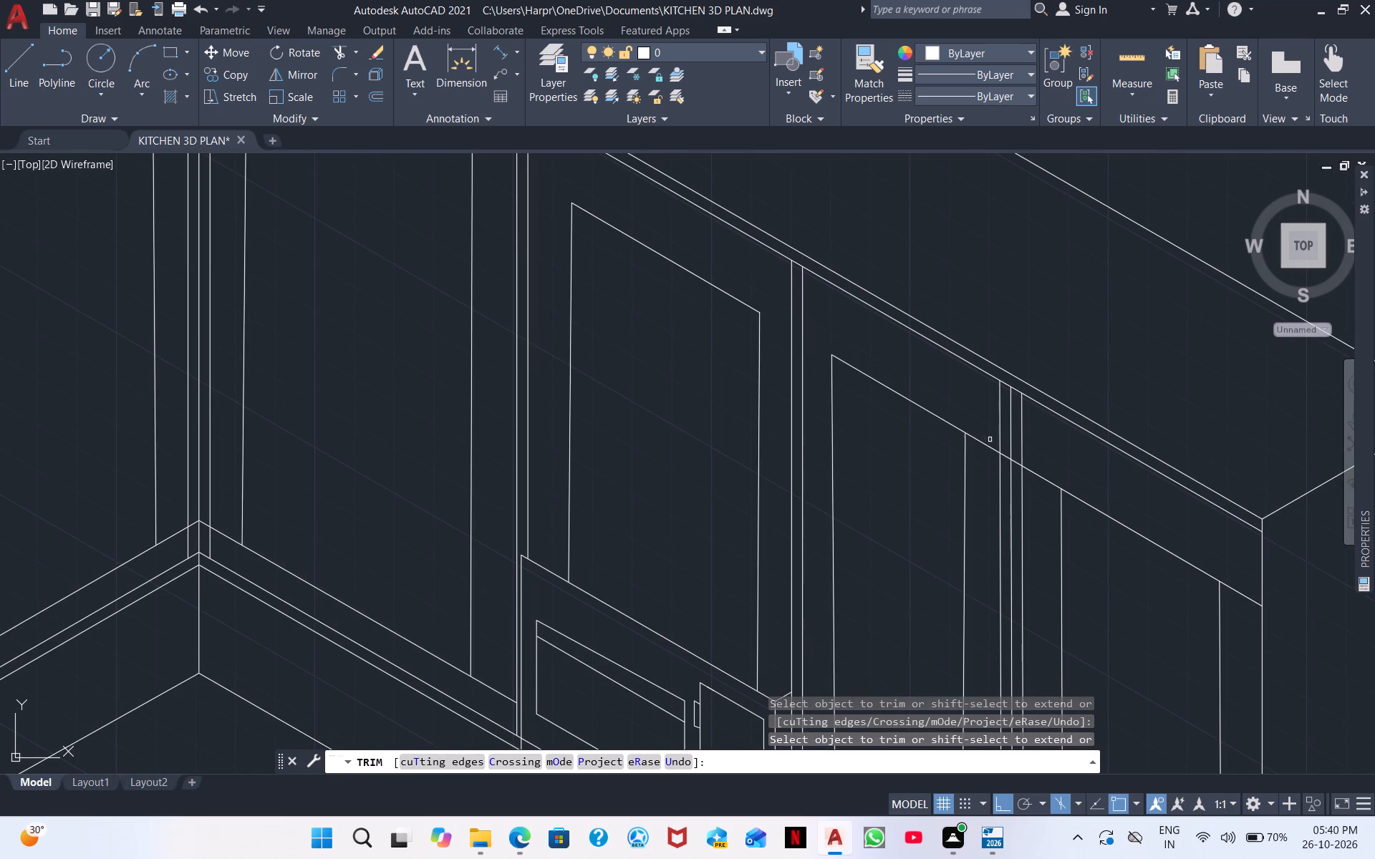
Trim the upper frame line across the microwave run's last divider and beyond the last door's outer vertical frame line.
{"action": "left_click", "coordinate": [988, 449]}
{"action": "scroll", "coordinate": [1003, 452], "scroll_direction": "up", "scroll_amount": 4}
{"action": "left_click_drag", "start_coordinate": [1003, 465], "coordinate": [1003, 480]}
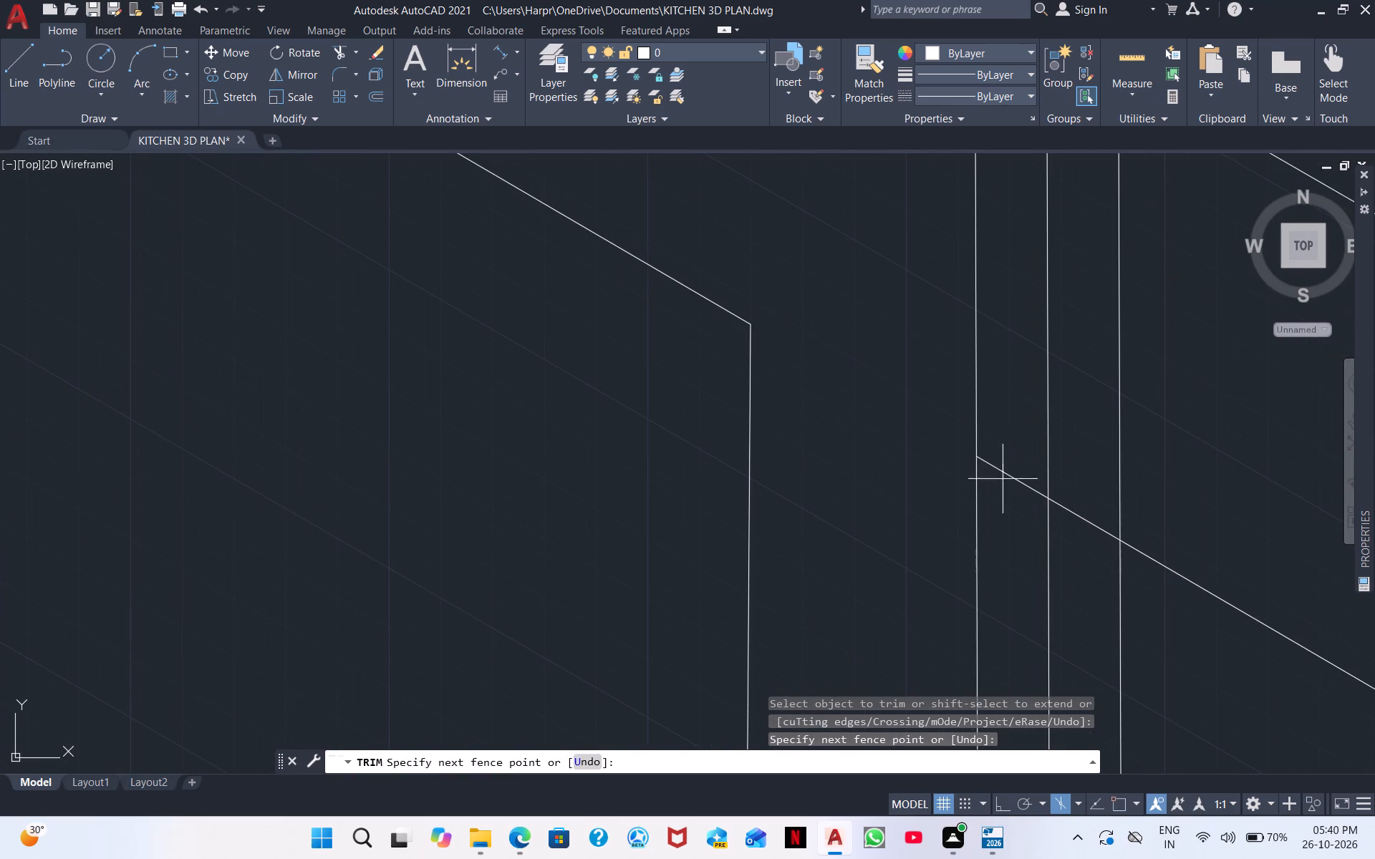
{"action": "left_click_drag", "start_coordinate": [1003, 480], "coordinate": [1008, 503]}
{"action": "left_click_drag", "start_coordinate": [1086, 475], "coordinate": [1082, 546]}
{"action": "scroll", "coordinate": [1236, 583], "scroll_direction": "down", "scroll_amount": 2}
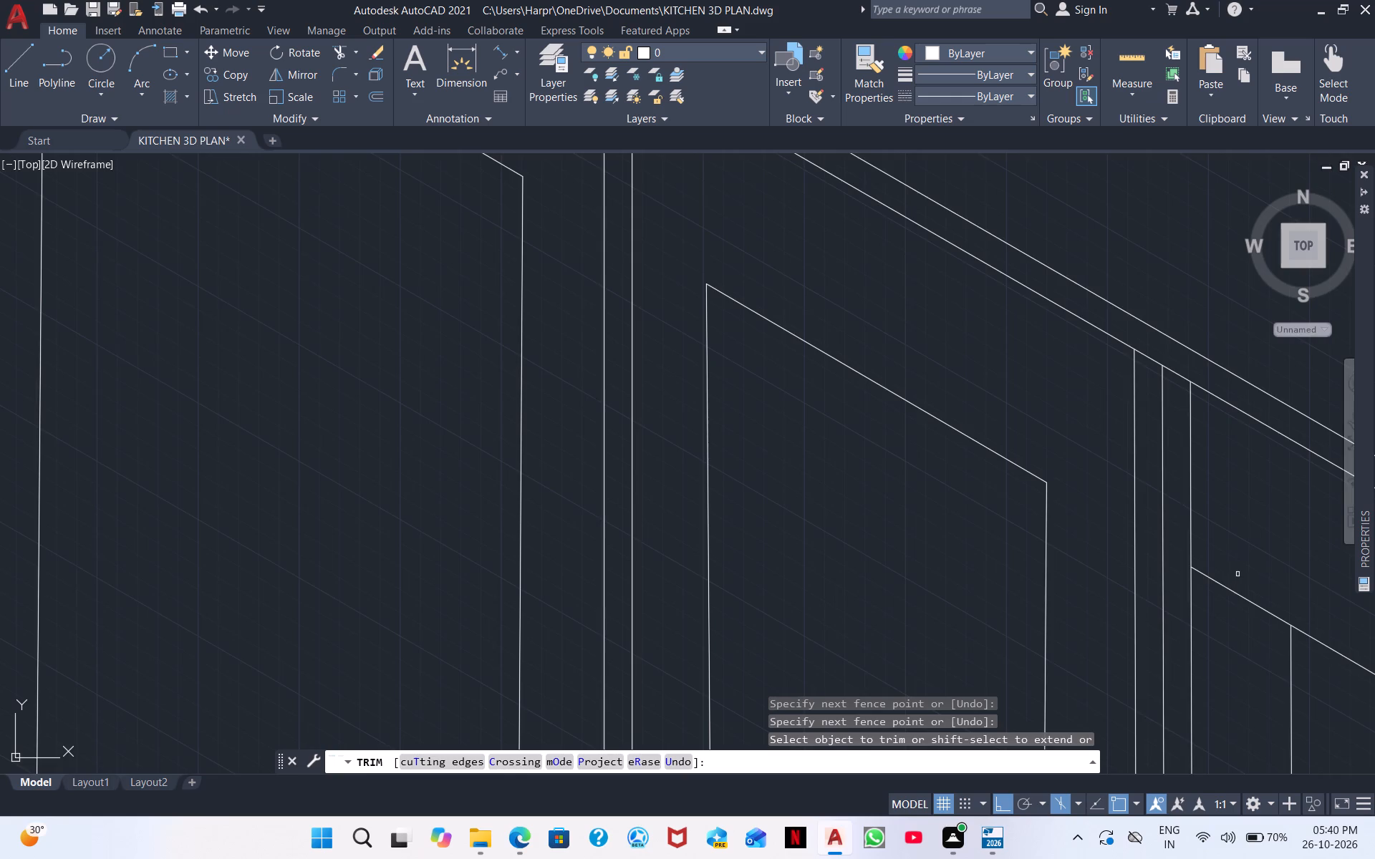
{"action": "middle_click_drag", "start_coordinate": [1237, 575], "coordinate": [1230, 650]}
{"action": "middle_click_drag", "start_coordinate": [1225, 578], "coordinate": [900, 233]}
{"action": "left_click_drag", "start_coordinate": [884, 270], "coordinate": [890, 349]}
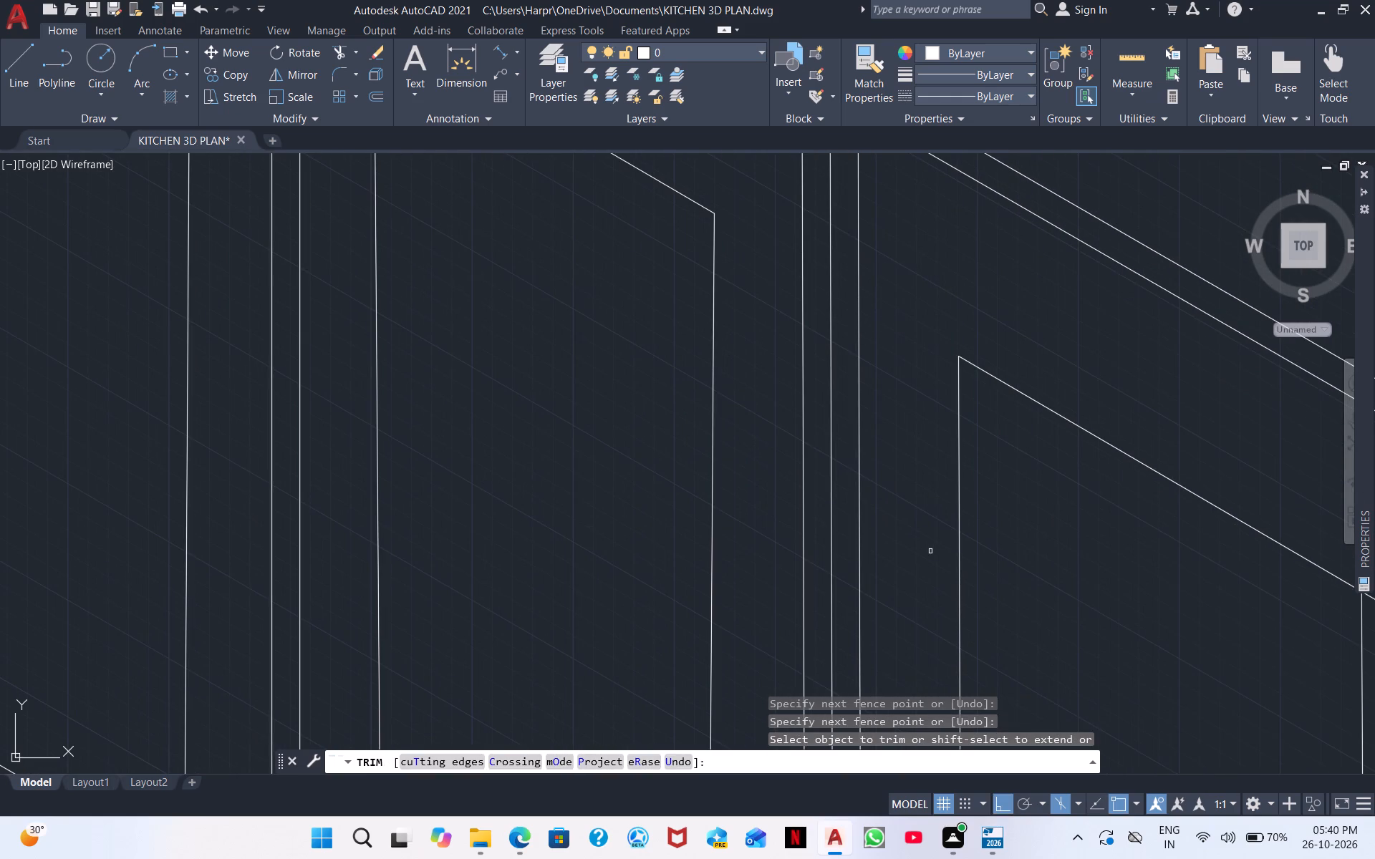
{"action": "middle_click_drag", "start_coordinate": [938, 558], "coordinate": [657, 301]}
{"action": "left_click_drag", "start_coordinate": [1109, 350], "coordinate": [1116, 417]}
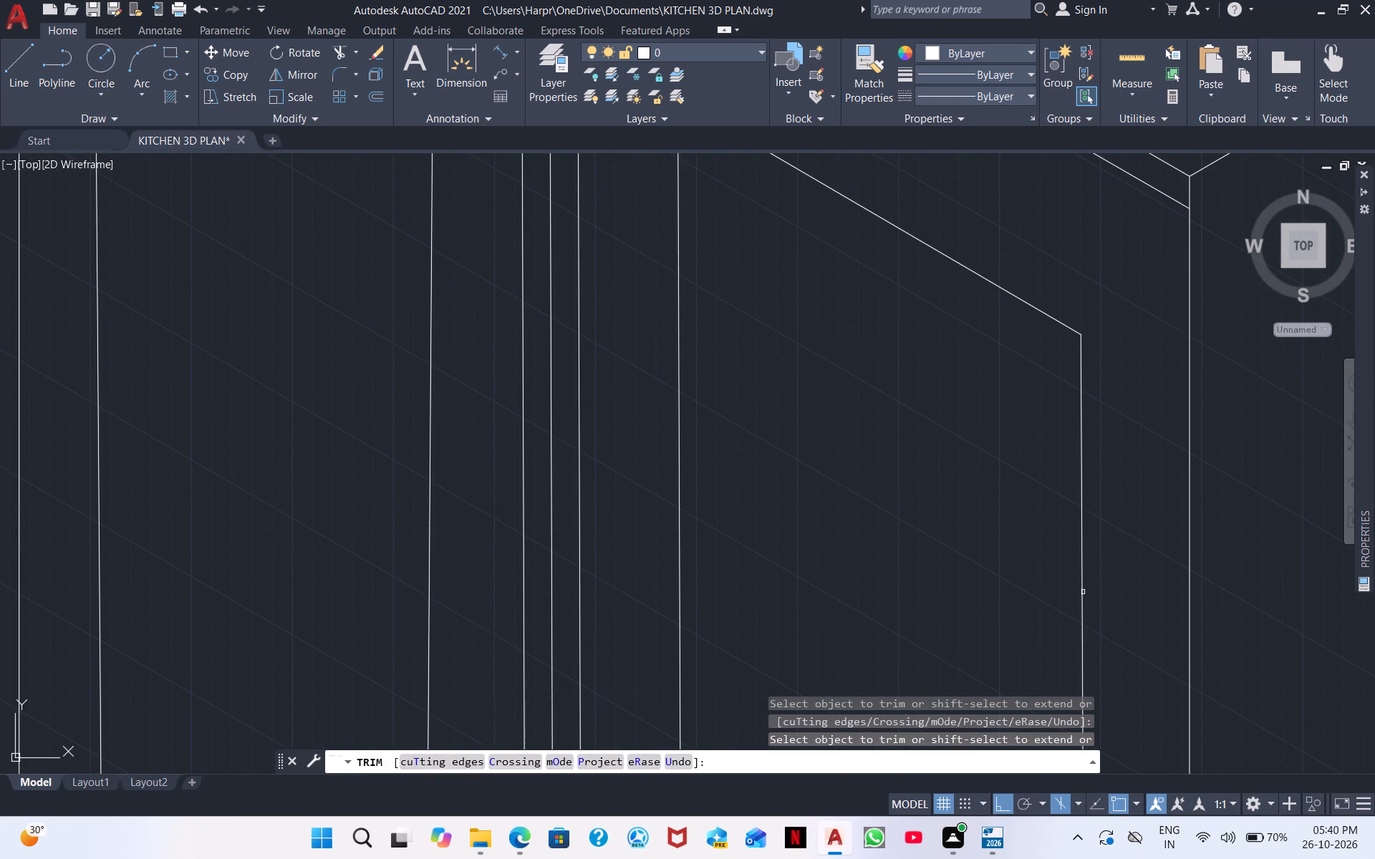
Trim the lower frame line on both sides of the last wall cabinet door's vertical frame lines.
{"action": "scroll", "coordinate": [1080, 621], "scroll_direction": "down", "scroll_amount": 2}
{"action": "middle_click_drag", "start_coordinate": [1056, 691], "coordinate": [851, 327]}
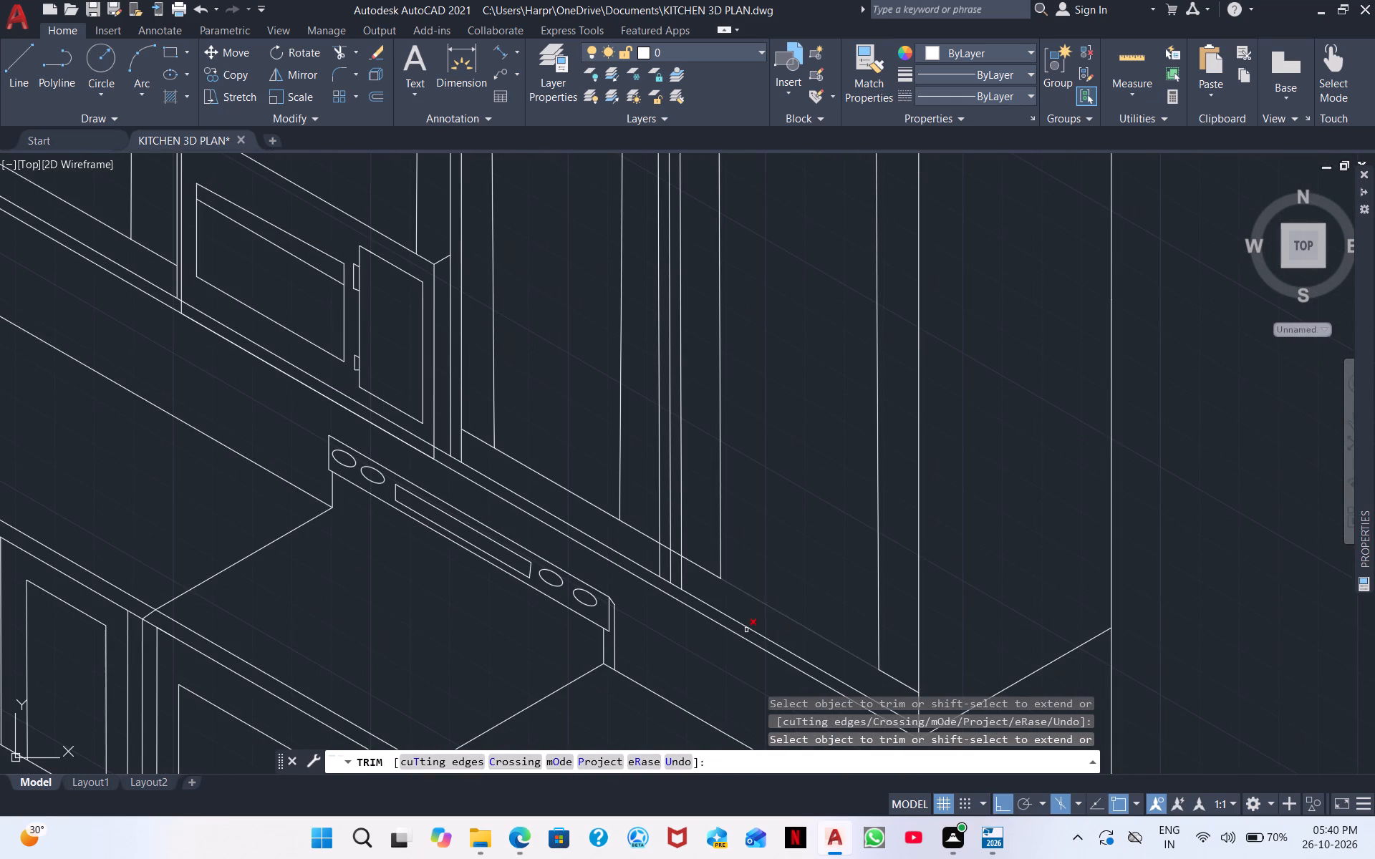
{"action": "left_click", "coordinate": [700, 560]}
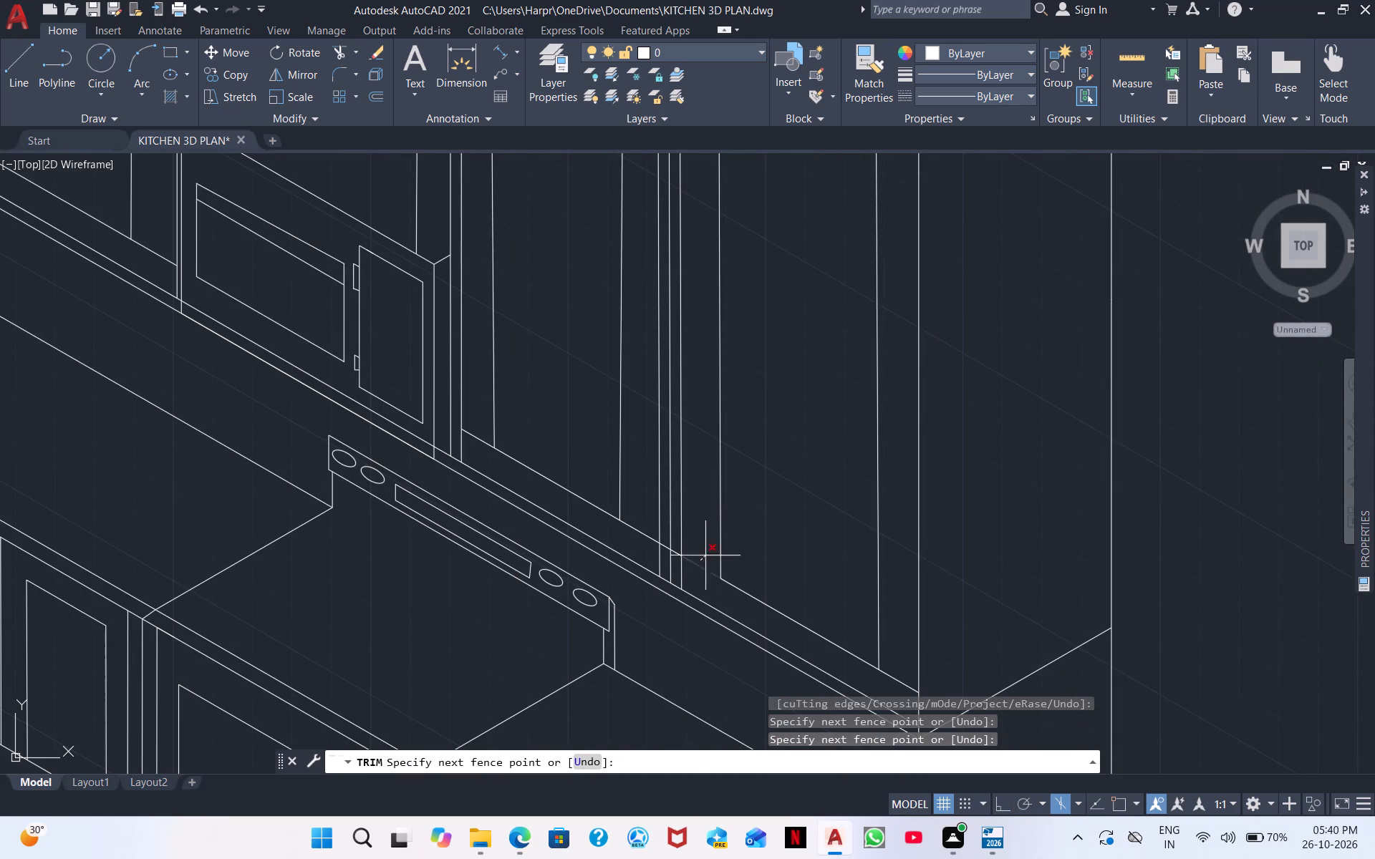
{"action": "left_click", "coordinate": [700, 578]}
{"action": "left_click", "coordinate": [889, 671]}
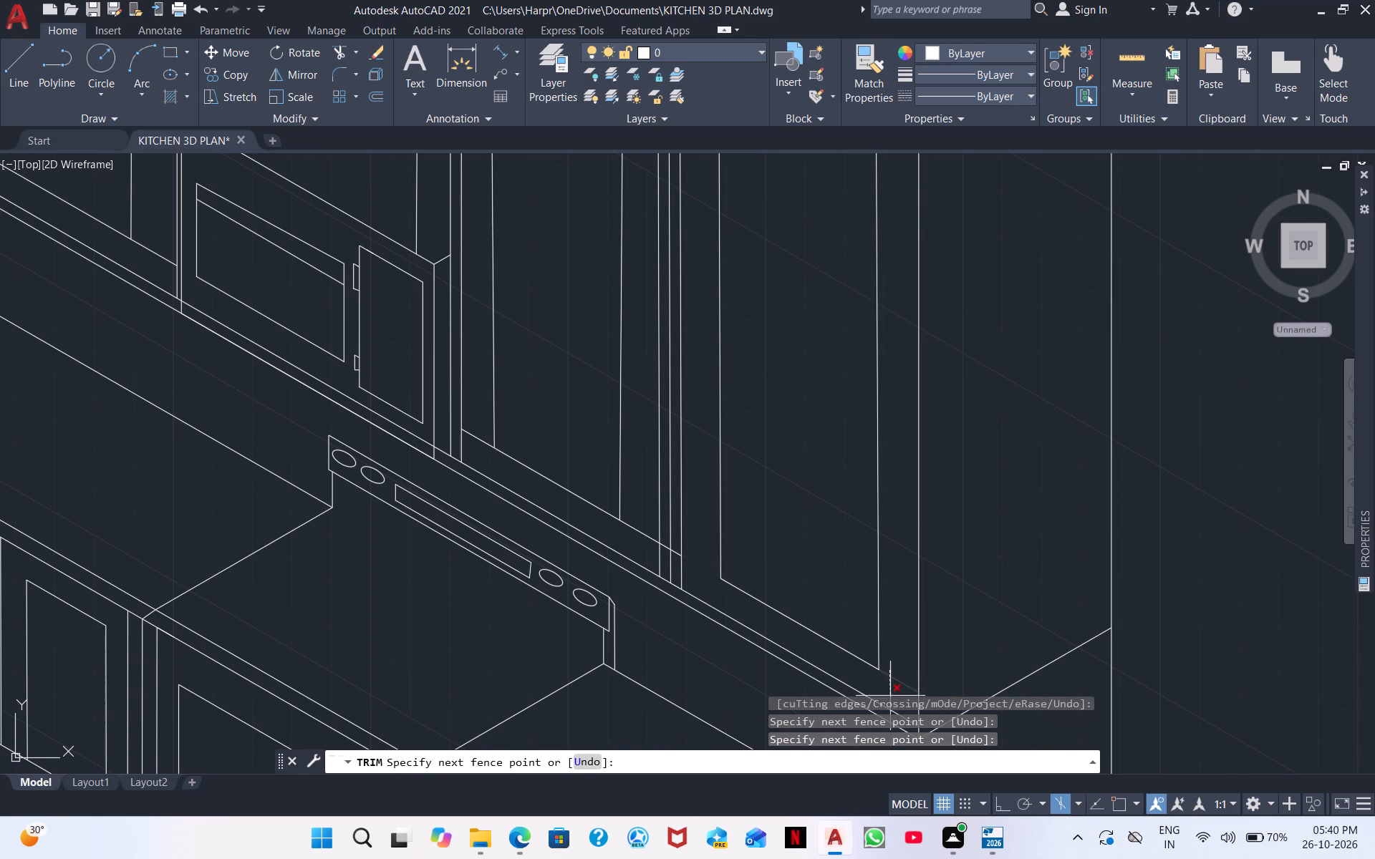
{"action": "left_click", "coordinate": [890, 696]}
Trim the remaining lower frame line ends on both sides of the door between the microwave and the run's last divider.
{"action": "middle_click_drag", "start_coordinate": [889, 691], "coordinate": [995, 466]}
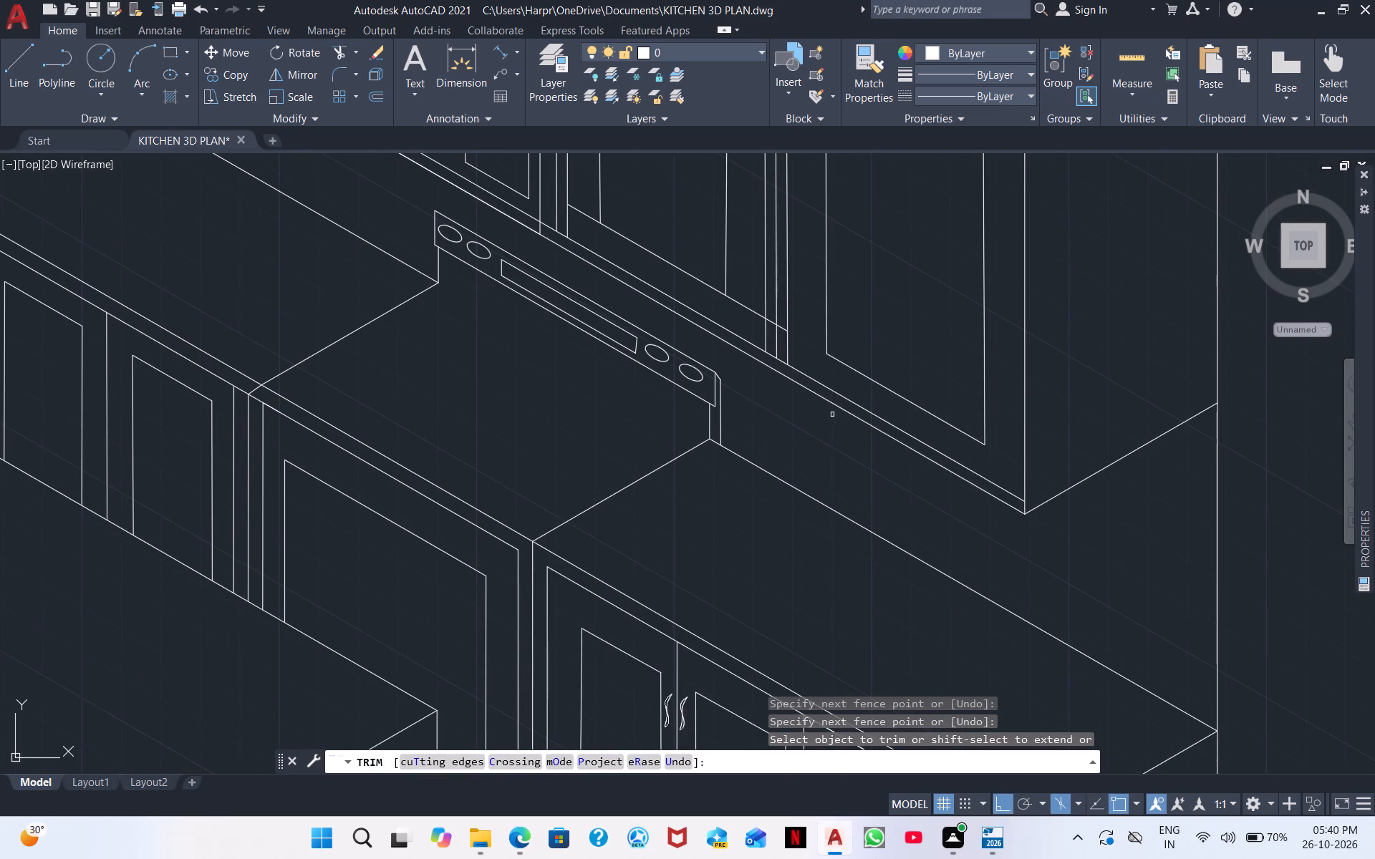
{"action": "scroll", "coordinate": [832, 414], "scroll_direction": "up", "scroll_amount": 2}
{"action": "middle_click_drag", "start_coordinate": [799, 414], "coordinate": [1217, 750]}
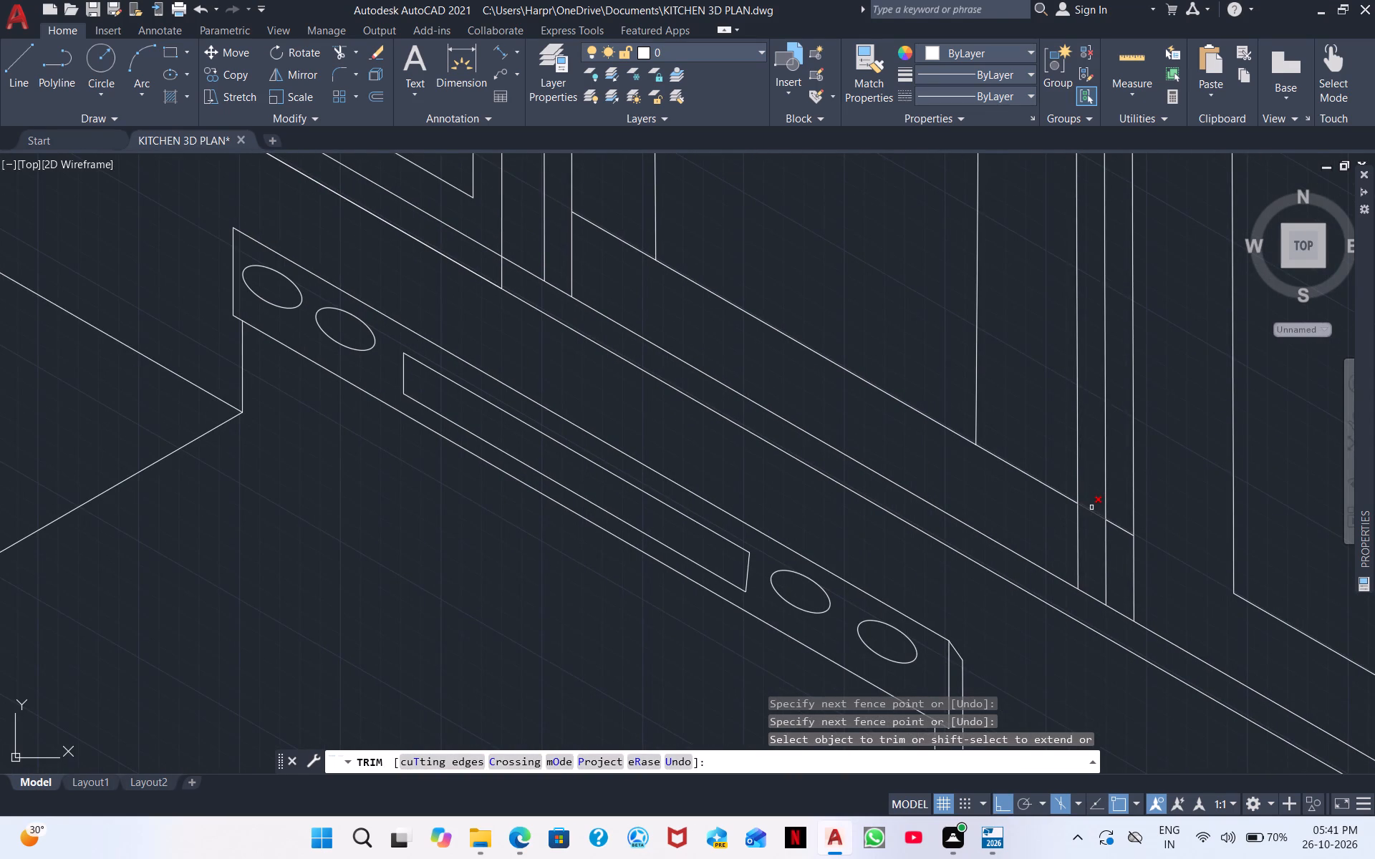
{"action": "left_click", "coordinate": [1091, 508]}
{"action": "left_click", "coordinate": [1119, 526]}
{"action": "left_click_drag", "start_coordinate": [1020, 453], "coordinate": [1018, 492]}
{"action": "middle_click_drag", "start_coordinate": [877, 474], "coordinate": [1312, 603]}
{"action": "left_click_drag", "start_coordinate": [1034, 337], "coordinate": [1041, 399]}
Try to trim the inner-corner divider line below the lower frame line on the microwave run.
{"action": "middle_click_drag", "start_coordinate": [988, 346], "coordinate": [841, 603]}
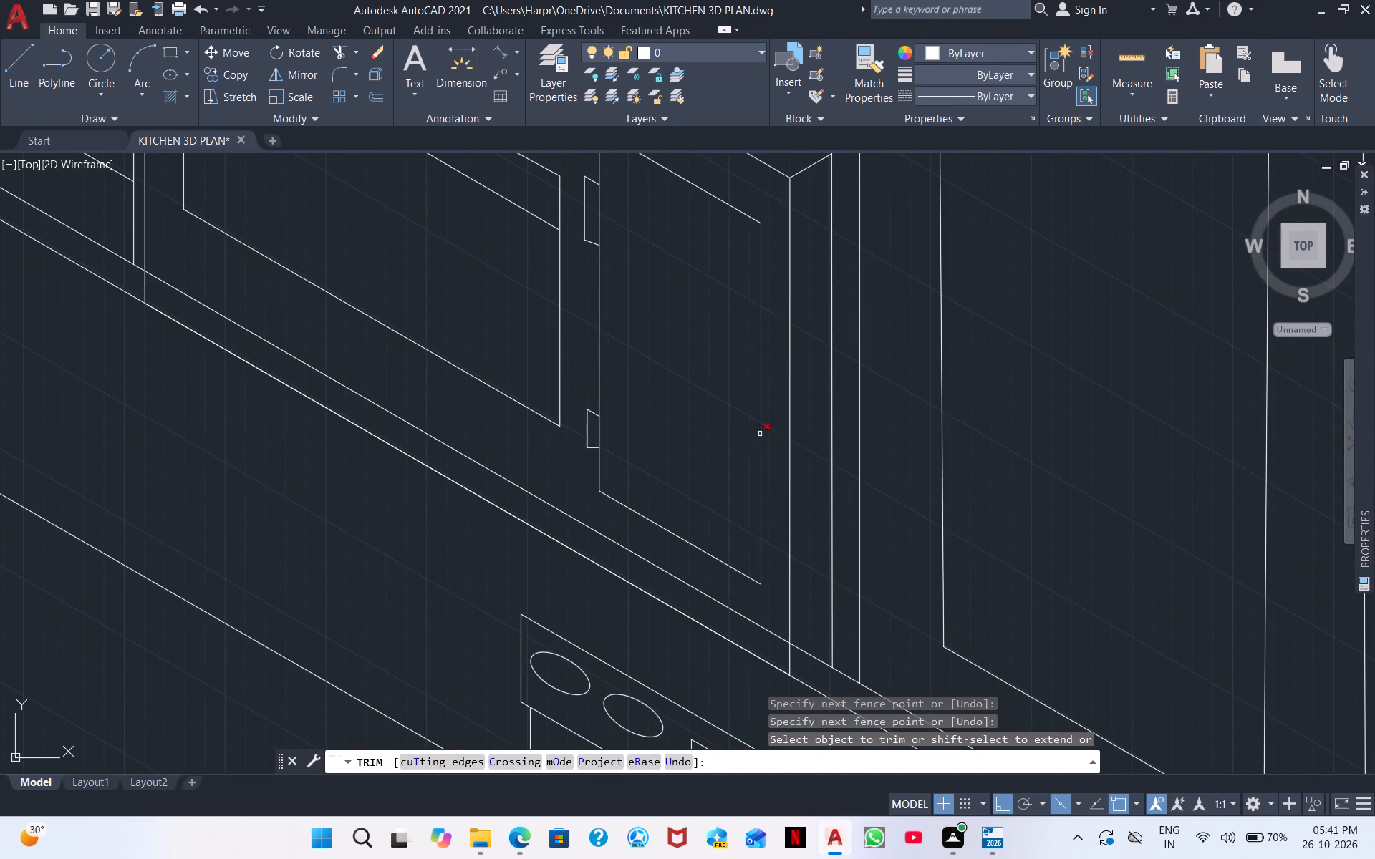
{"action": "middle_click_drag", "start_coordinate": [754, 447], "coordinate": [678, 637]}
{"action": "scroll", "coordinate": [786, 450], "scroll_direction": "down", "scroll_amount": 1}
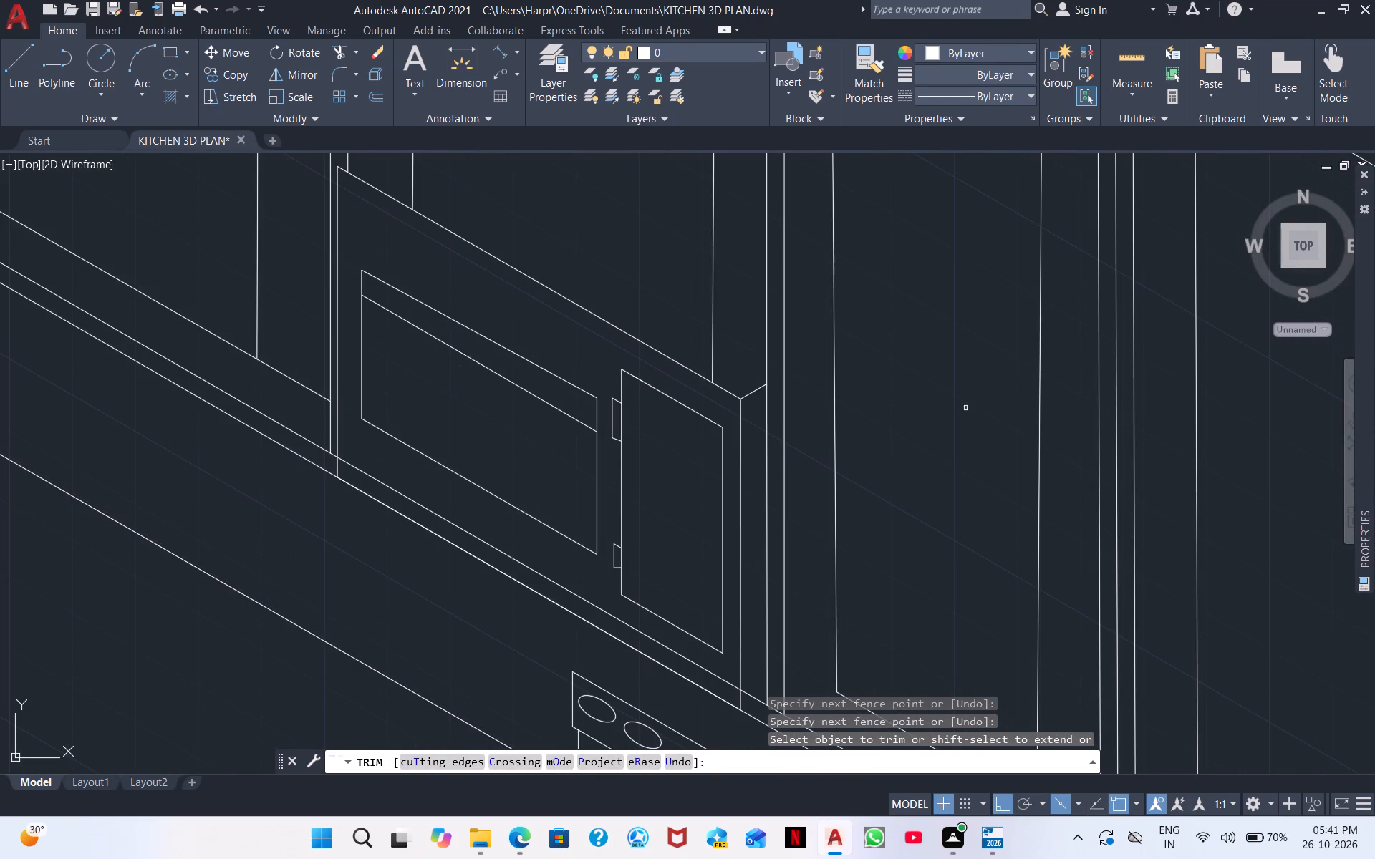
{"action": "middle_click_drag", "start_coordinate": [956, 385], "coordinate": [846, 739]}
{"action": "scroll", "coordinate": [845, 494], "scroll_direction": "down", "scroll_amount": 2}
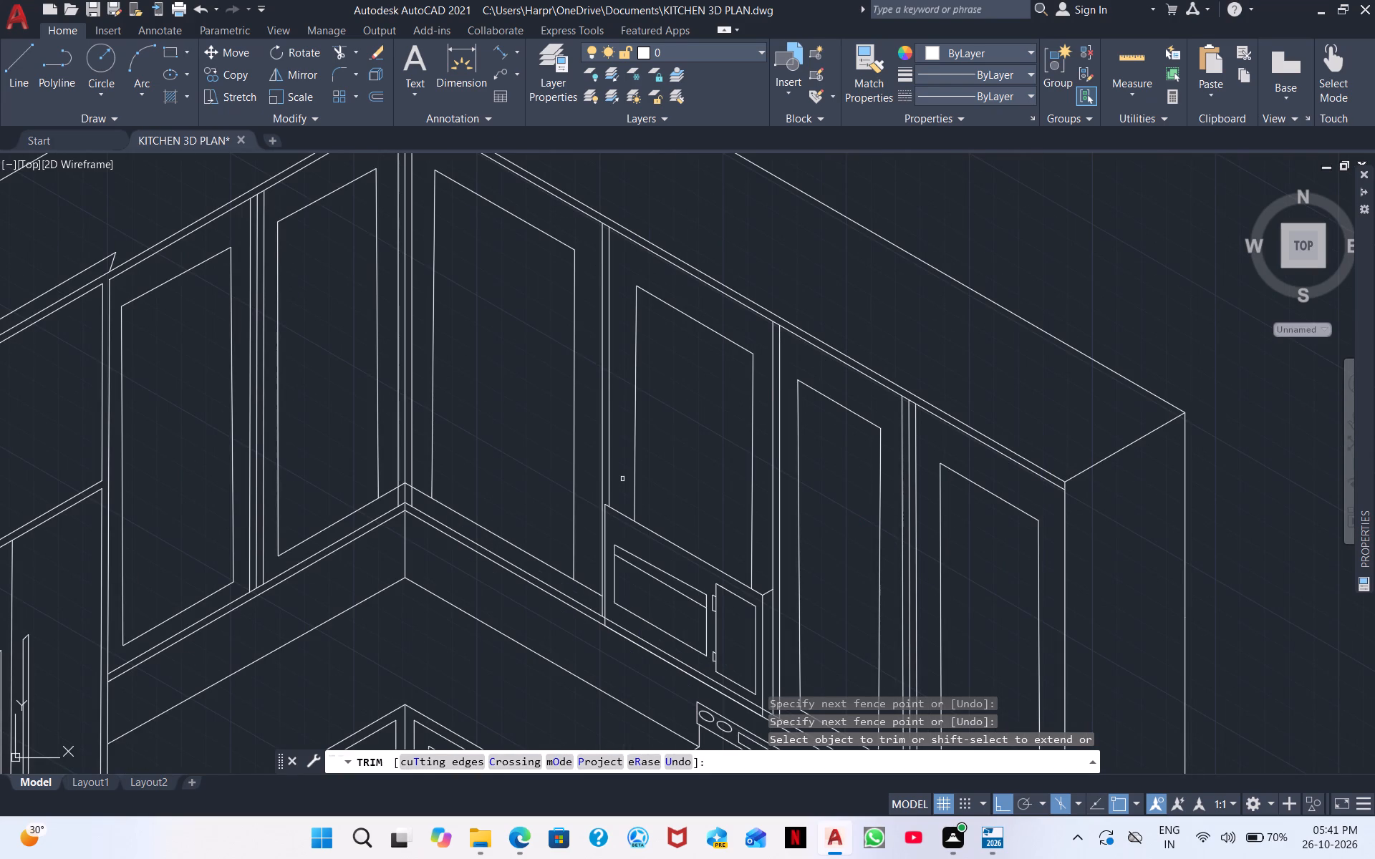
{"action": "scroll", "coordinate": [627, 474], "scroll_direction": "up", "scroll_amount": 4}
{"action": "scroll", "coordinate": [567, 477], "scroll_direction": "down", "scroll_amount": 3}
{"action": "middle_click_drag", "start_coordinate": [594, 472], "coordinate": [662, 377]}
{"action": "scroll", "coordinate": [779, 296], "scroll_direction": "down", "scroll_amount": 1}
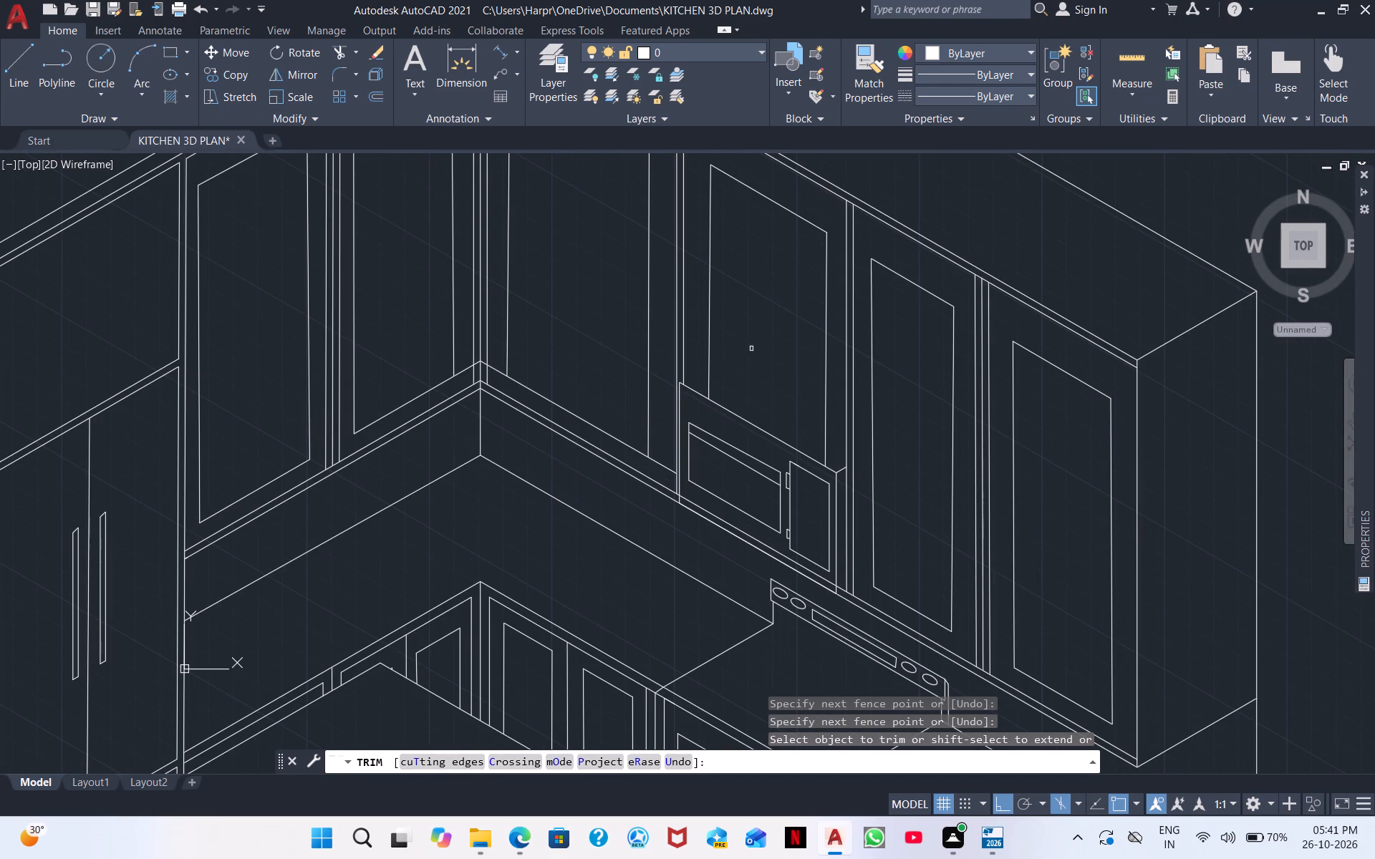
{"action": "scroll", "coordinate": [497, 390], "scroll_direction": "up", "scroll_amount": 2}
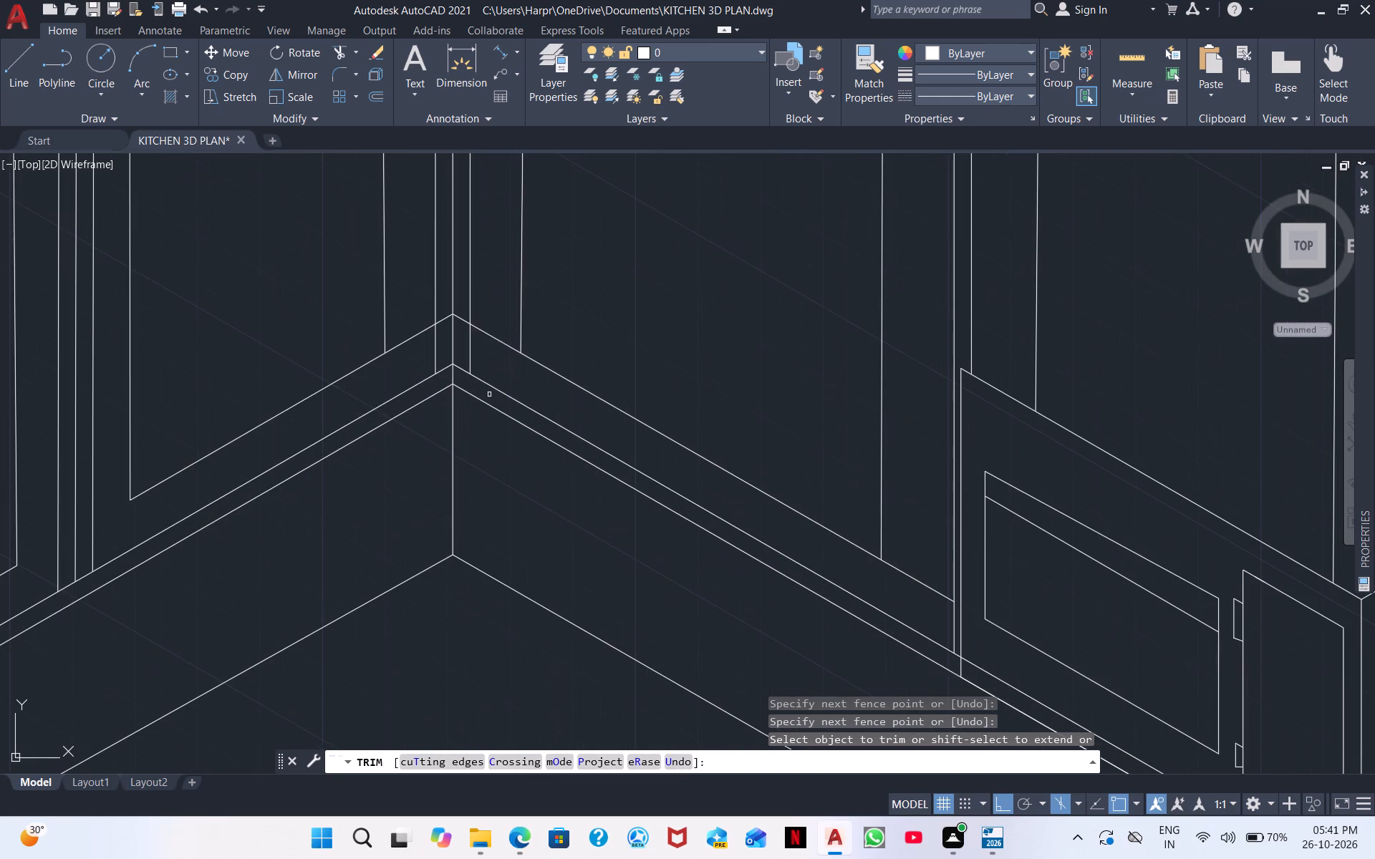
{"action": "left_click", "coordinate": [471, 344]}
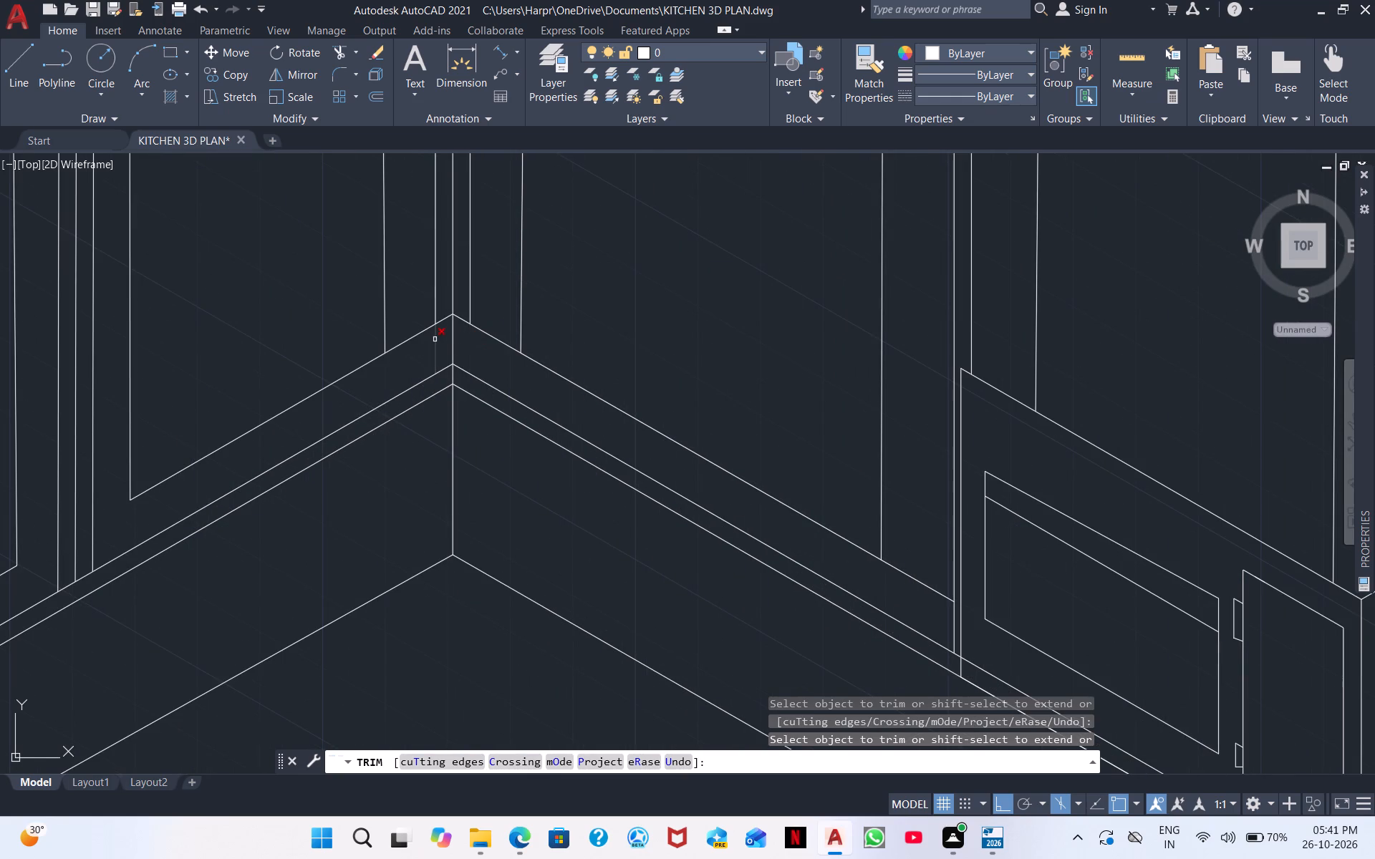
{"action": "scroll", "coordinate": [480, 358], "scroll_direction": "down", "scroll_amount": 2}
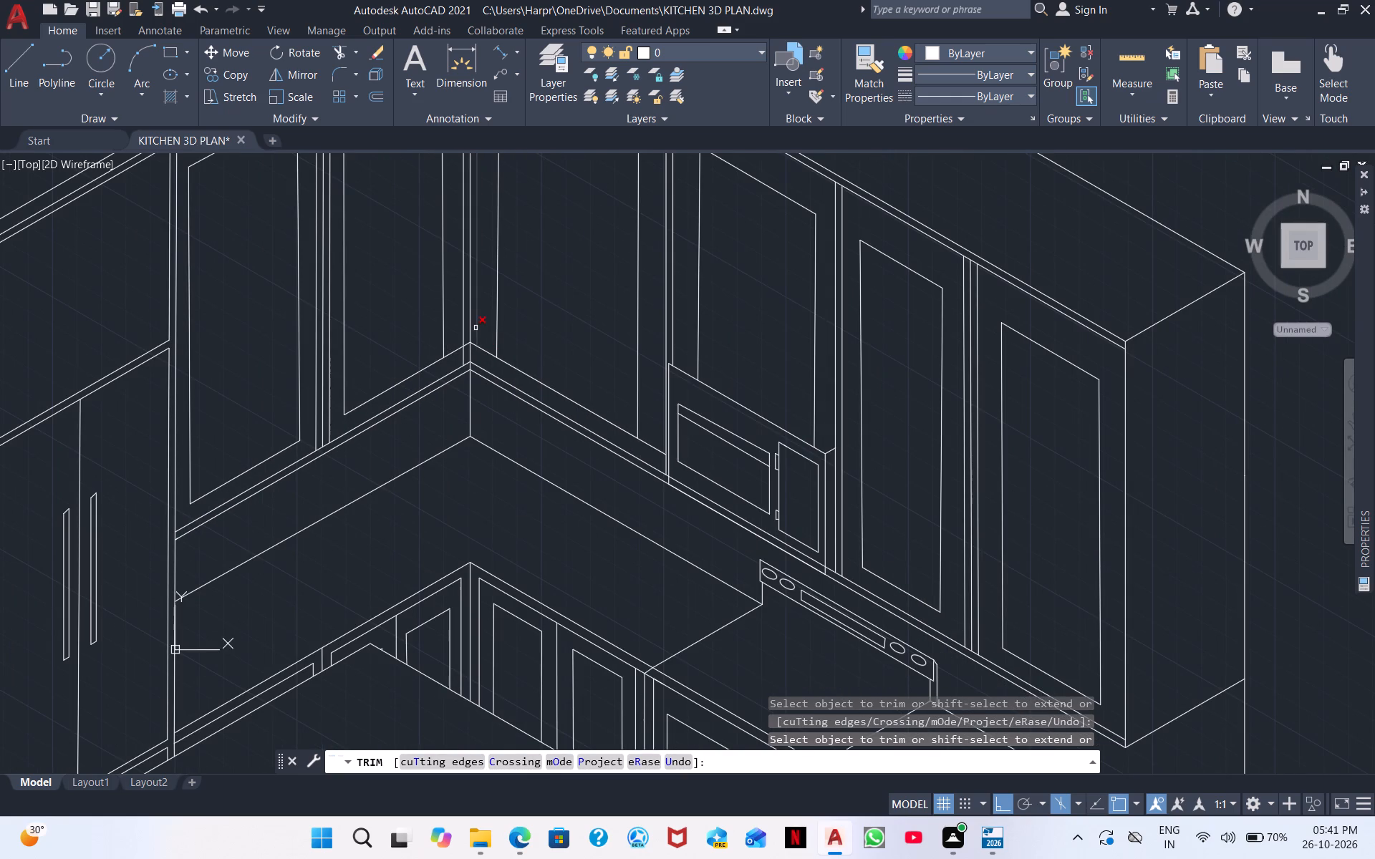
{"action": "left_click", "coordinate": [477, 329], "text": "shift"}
Trim the lower frame line pieces between the divider lines at the inner corner of the wall cabinets.
{"action": "scroll", "coordinate": [478, 346], "scroll_direction": "up", "scroll_amount": 4}
{"action": "left_click", "coordinate": [404, 326]}
{"action": "left_click", "coordinate": [426, 321]}
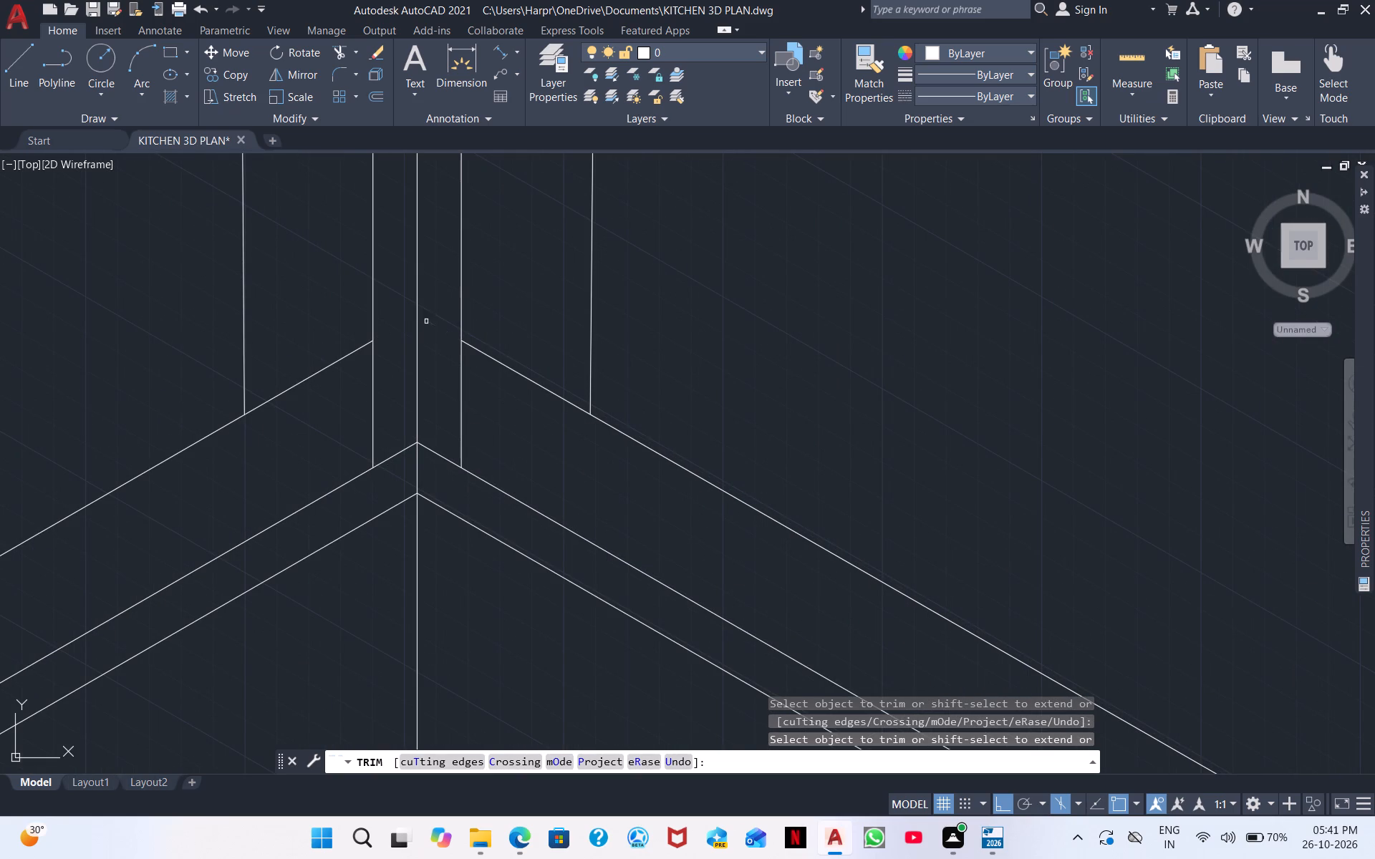
Examine the trimmed wall cabinet door frames along both runs for remaining line overruns.
{"action": "scroll", "coordinate": [441, 341], "scroll_direction": "down", "scroll_amount": 2}
{"action": "scroll", "coordinate": [629, 400], "scroll_direction": "down", "scroll_amount": 4}
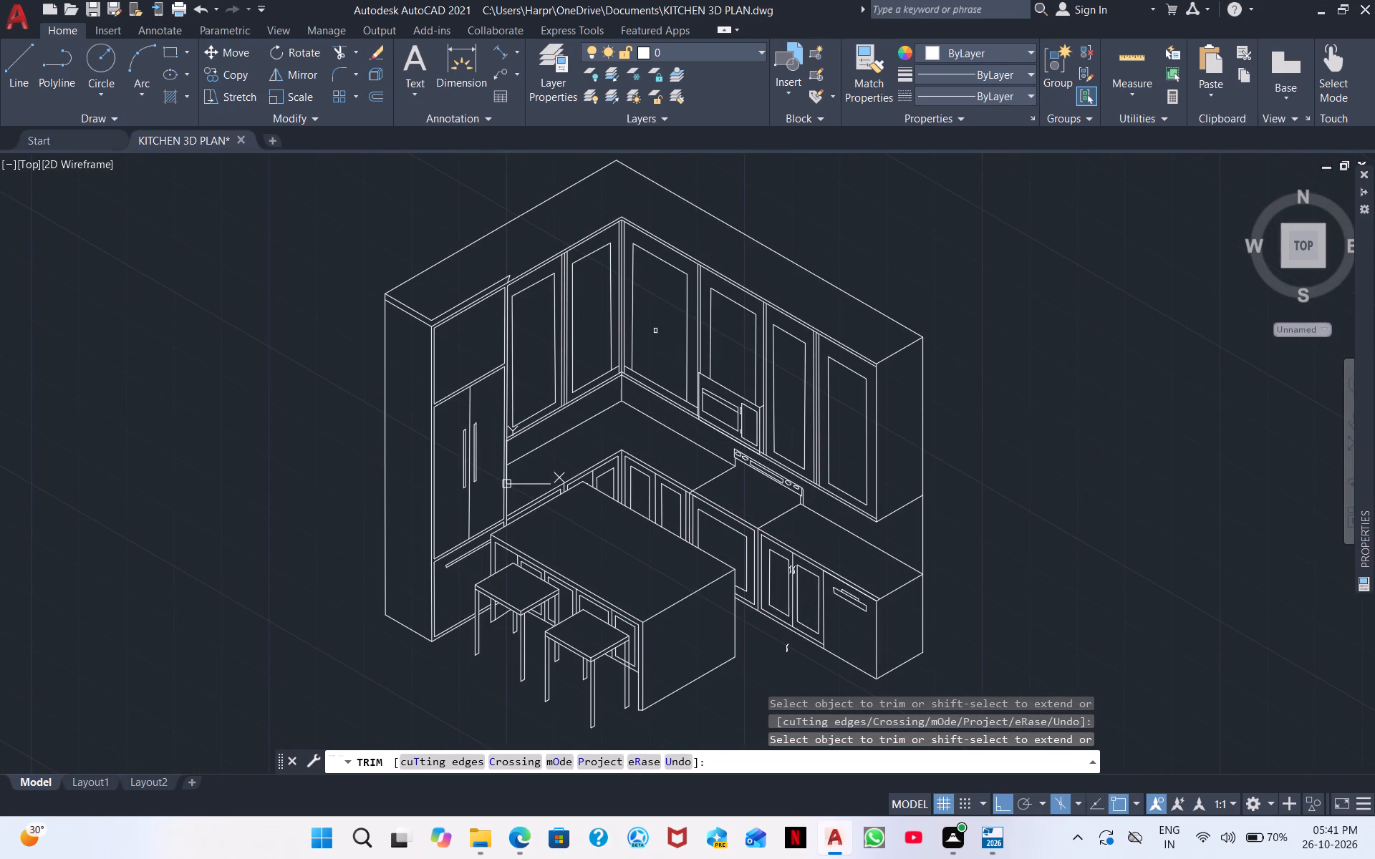
{"action": "scroll", "coordinate": [630, 230], "scroll_direction": "up", "scroll_amount": 5}
{"action": "scroll", "coordinate": [629, 240], "scroll_direction": "down", "scroll_amount": 3}
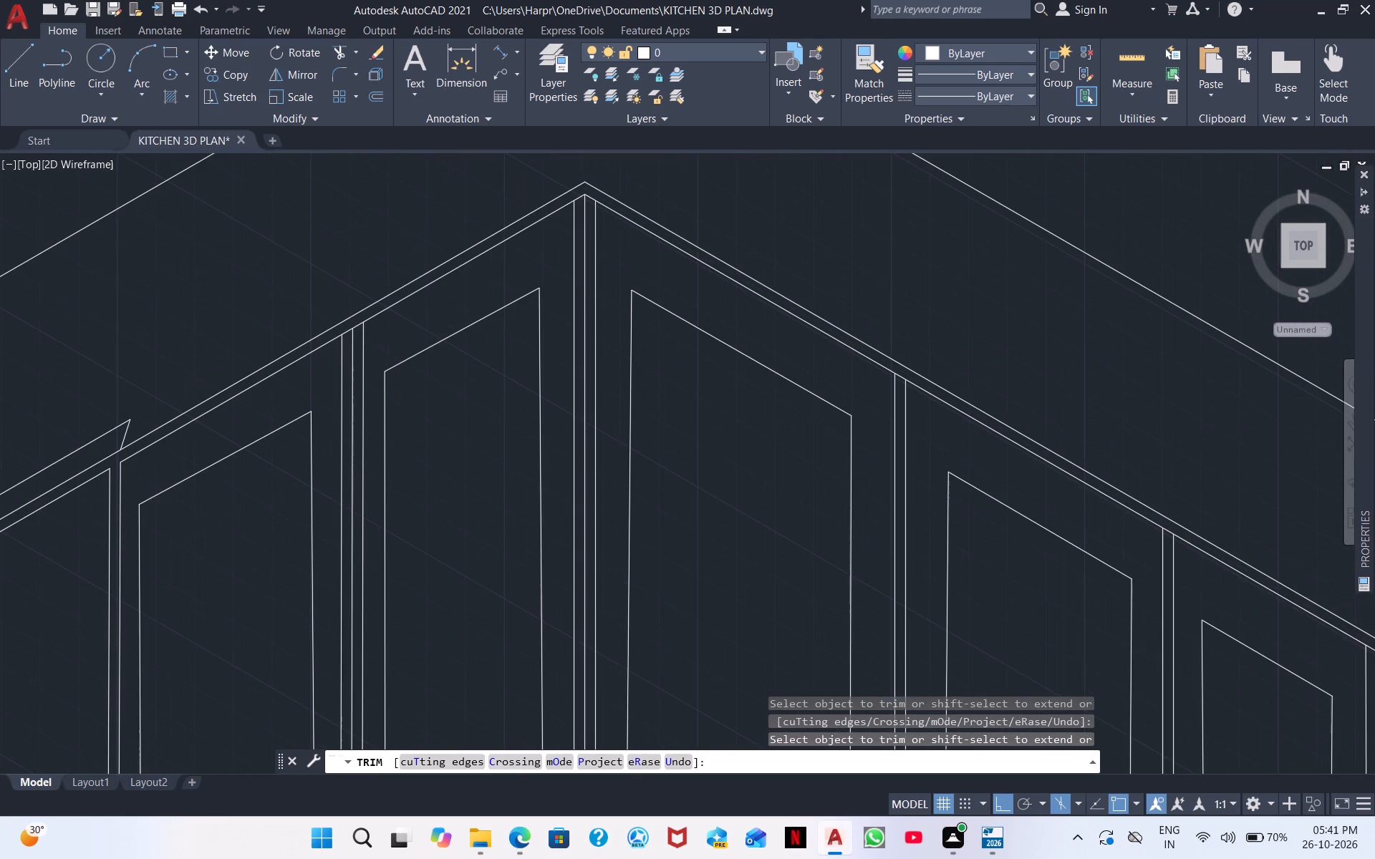
{"action": "scroll", "coordinate": [628, 240], "scroll_direction": "up", "scroll_amount": 1}
{"action": "middle_click_drag", "start_coordinate": [631, 264], "coordinate": [687, 170]}
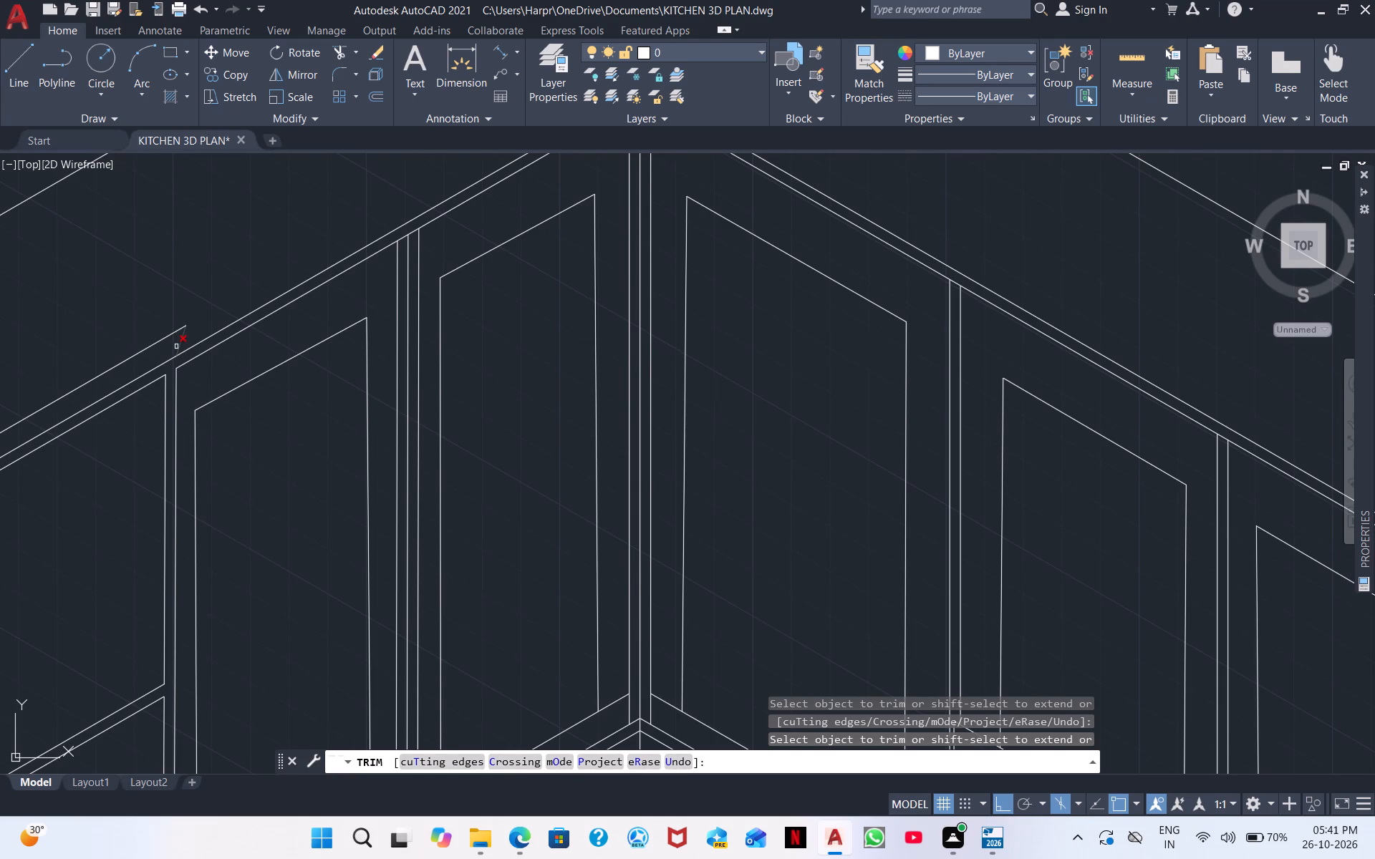
{"action": "scroll", "coordinate": [233, 299], "scroll_direction": "down", "scroll_amount": 2}
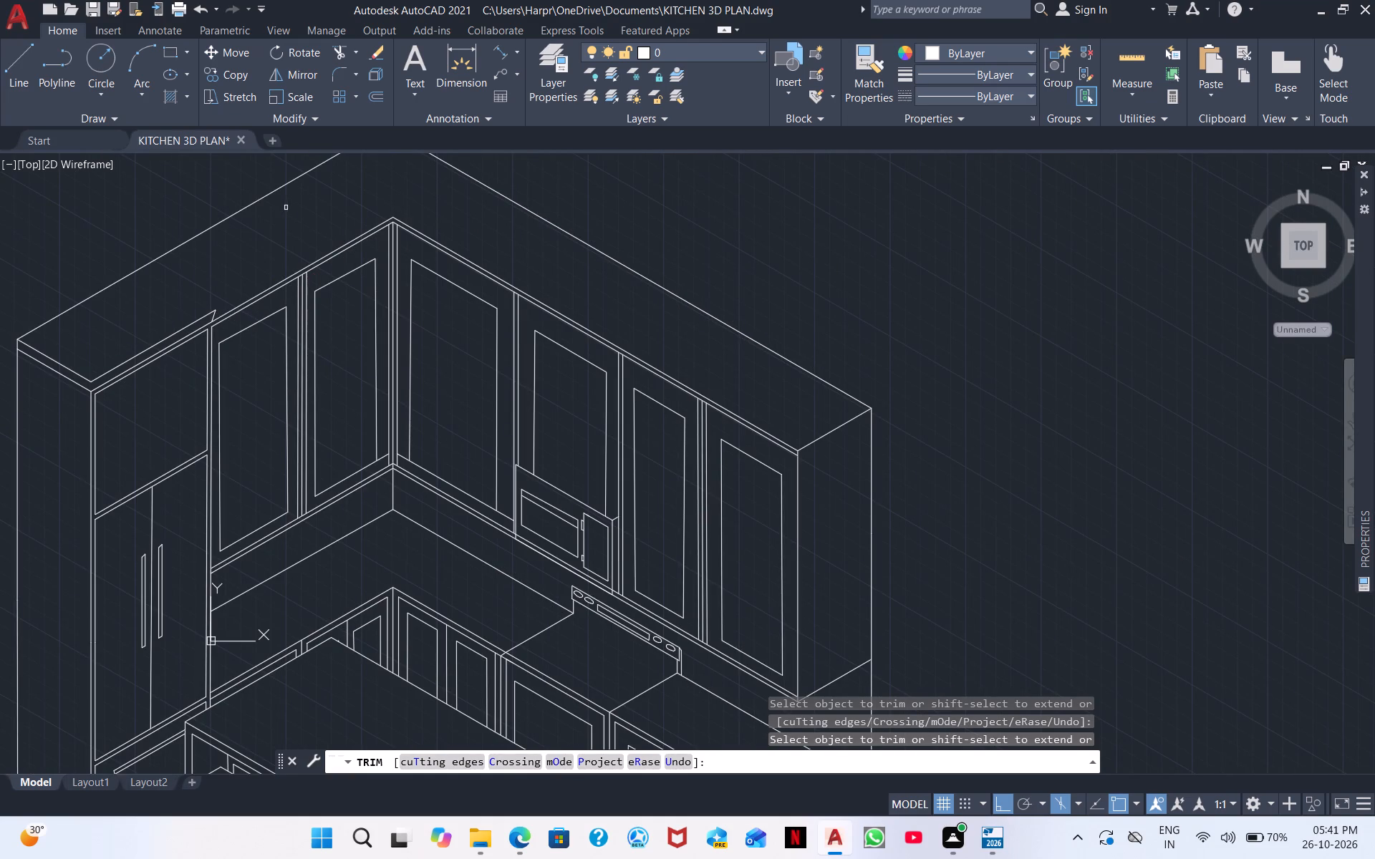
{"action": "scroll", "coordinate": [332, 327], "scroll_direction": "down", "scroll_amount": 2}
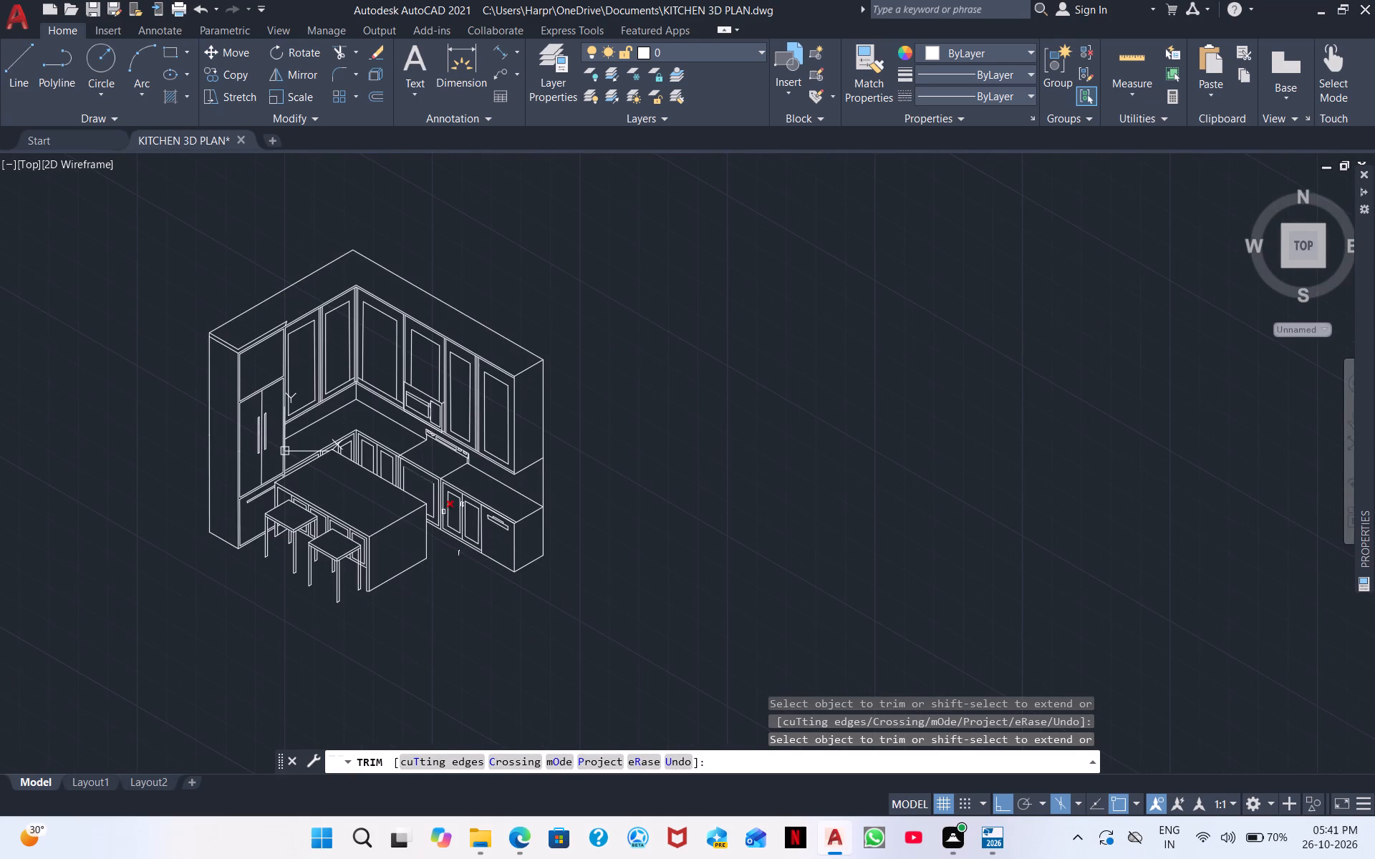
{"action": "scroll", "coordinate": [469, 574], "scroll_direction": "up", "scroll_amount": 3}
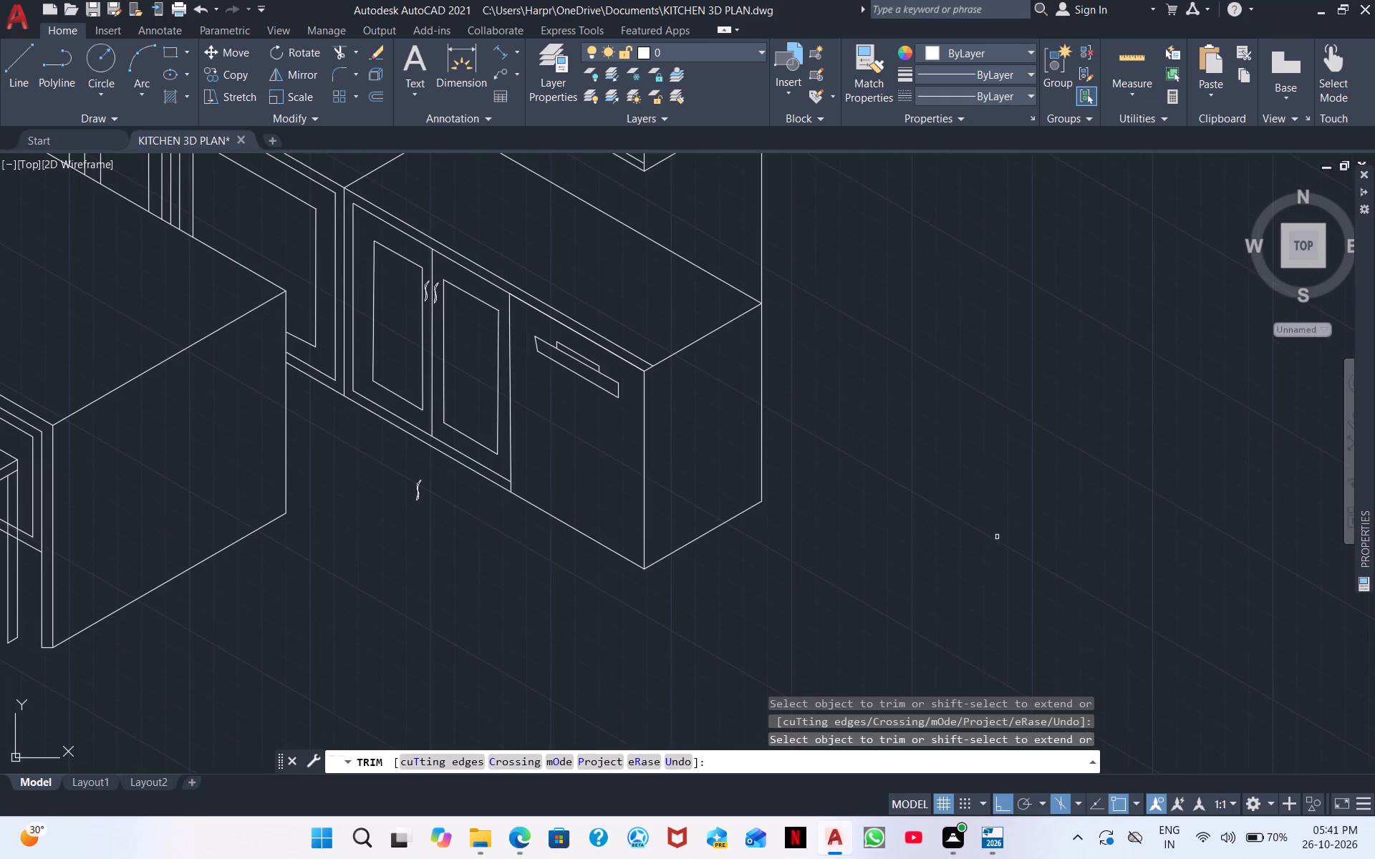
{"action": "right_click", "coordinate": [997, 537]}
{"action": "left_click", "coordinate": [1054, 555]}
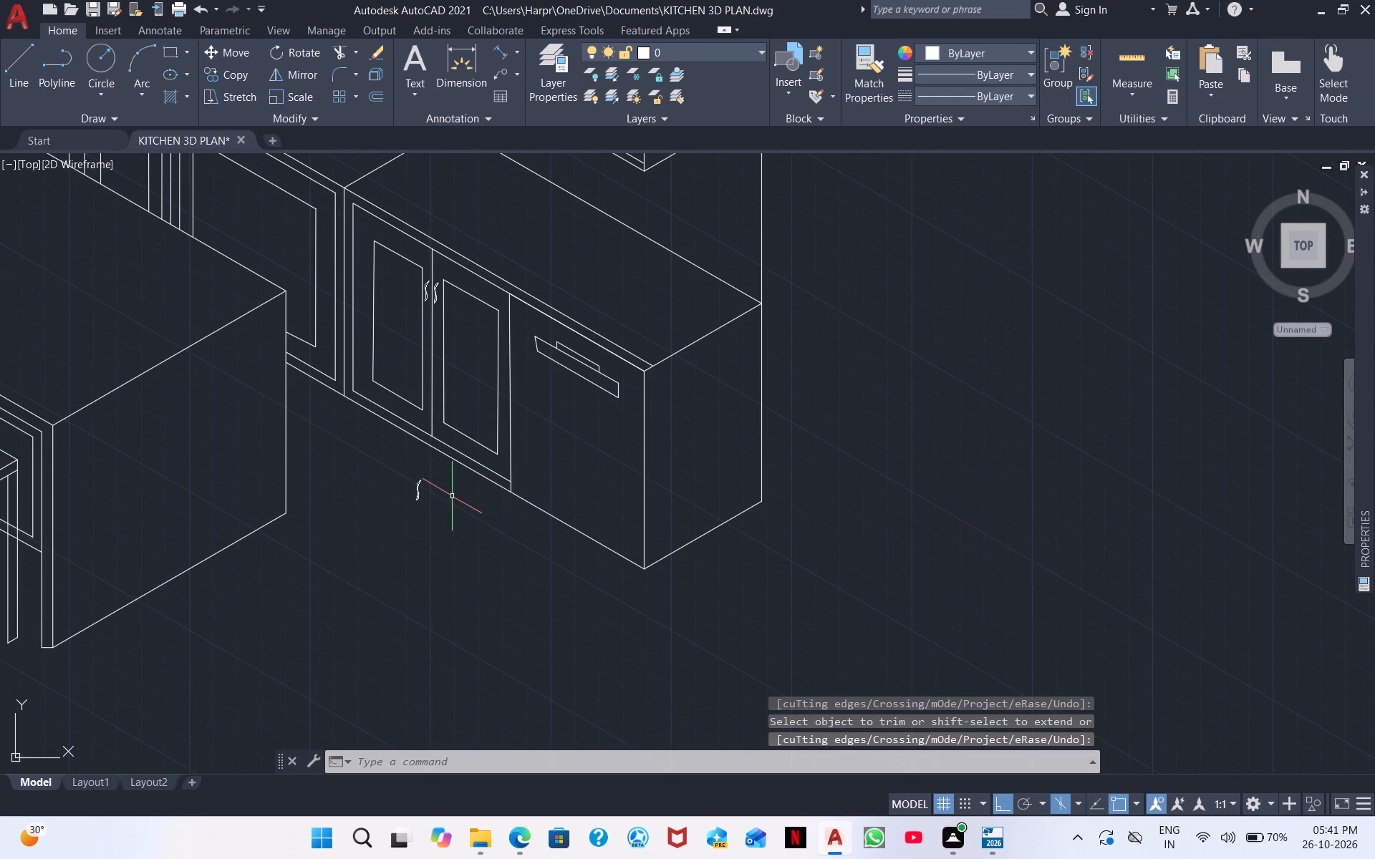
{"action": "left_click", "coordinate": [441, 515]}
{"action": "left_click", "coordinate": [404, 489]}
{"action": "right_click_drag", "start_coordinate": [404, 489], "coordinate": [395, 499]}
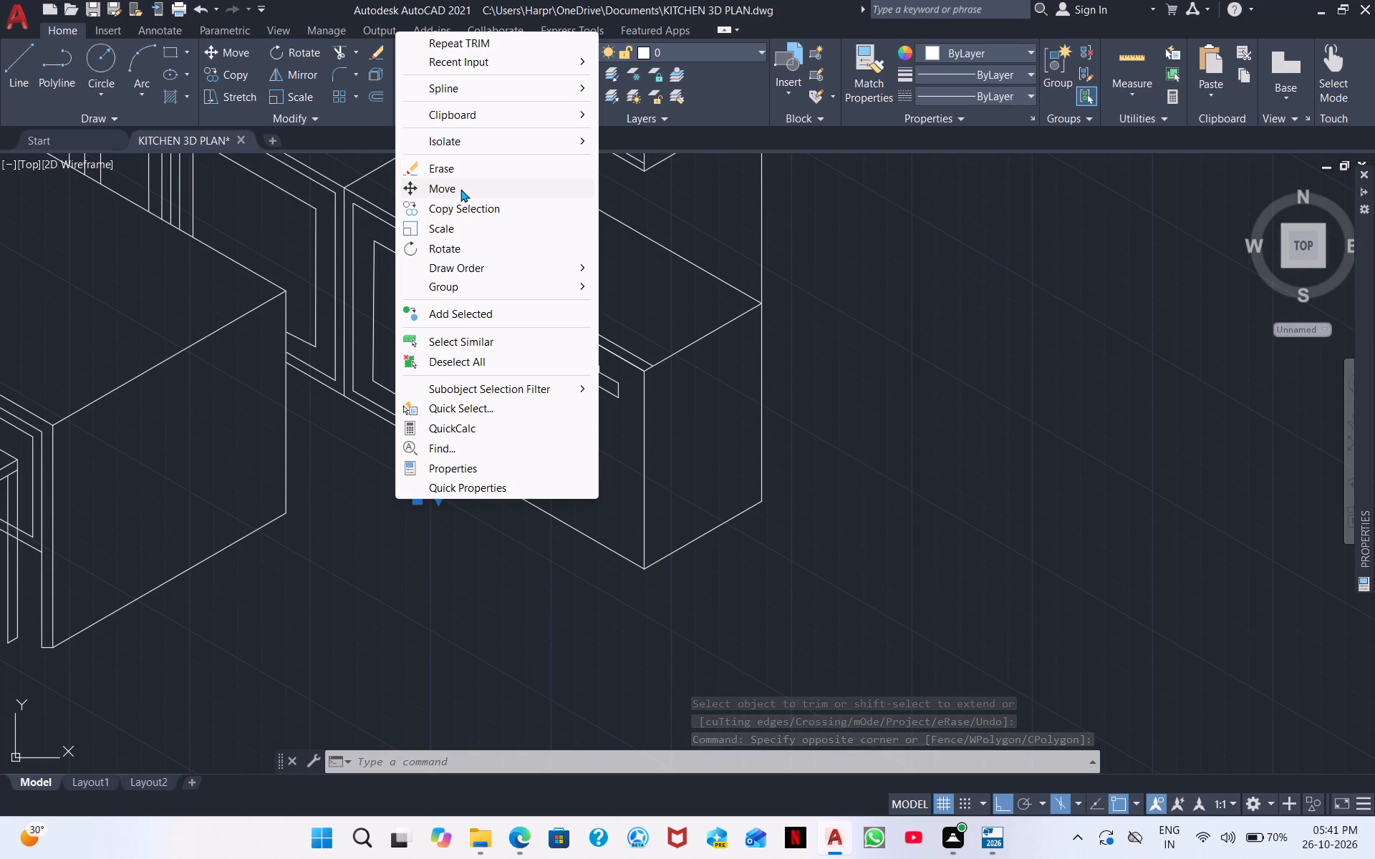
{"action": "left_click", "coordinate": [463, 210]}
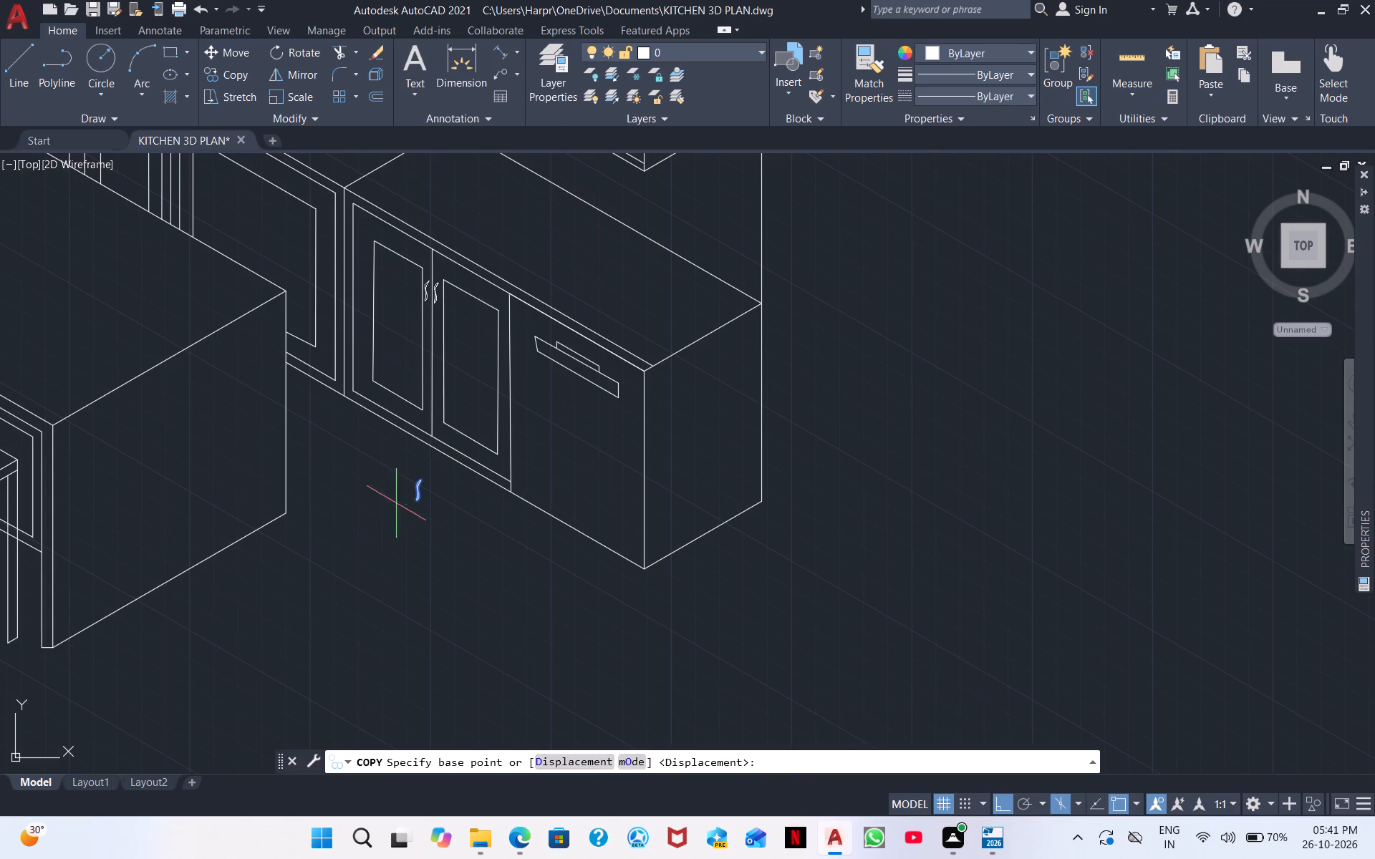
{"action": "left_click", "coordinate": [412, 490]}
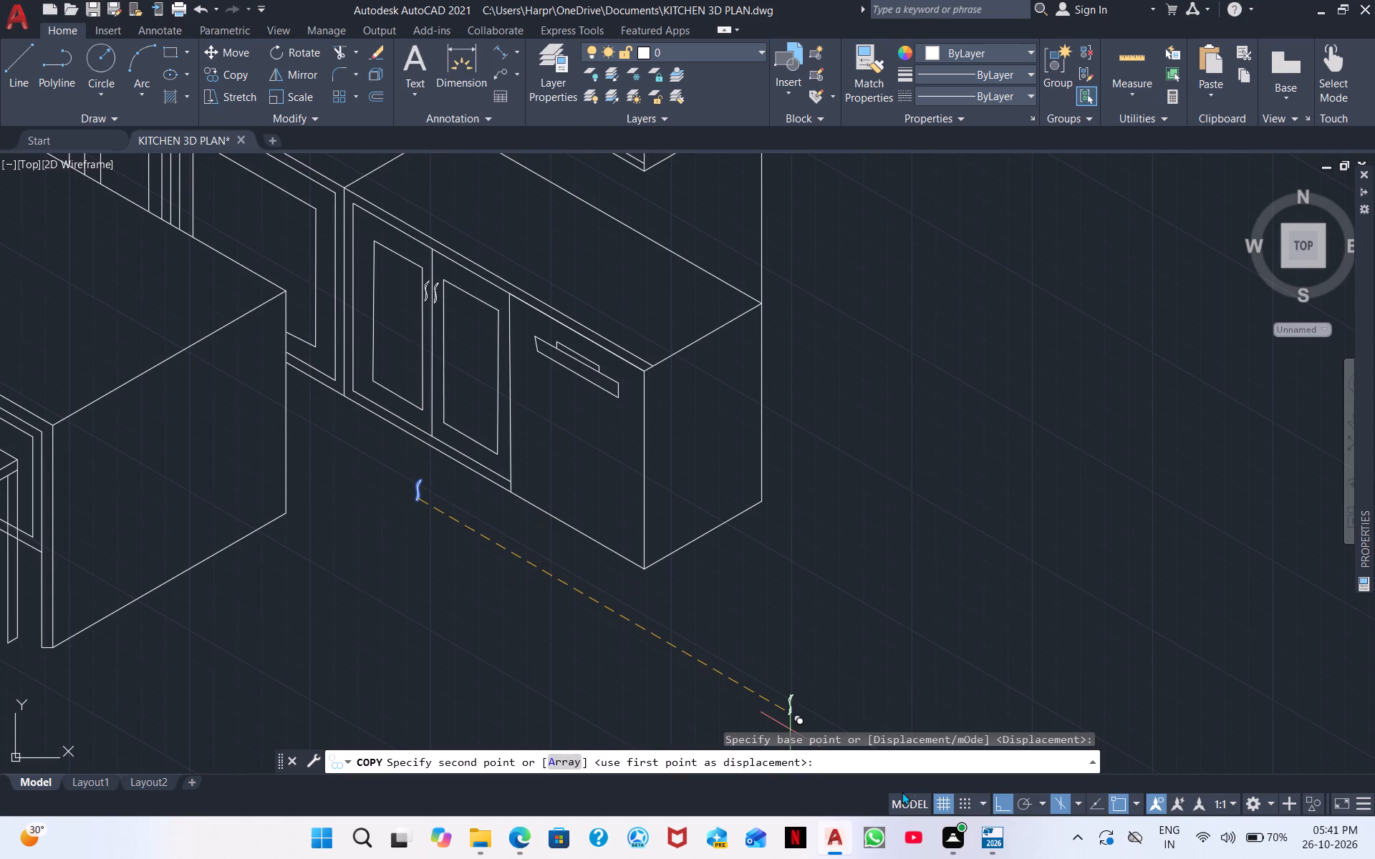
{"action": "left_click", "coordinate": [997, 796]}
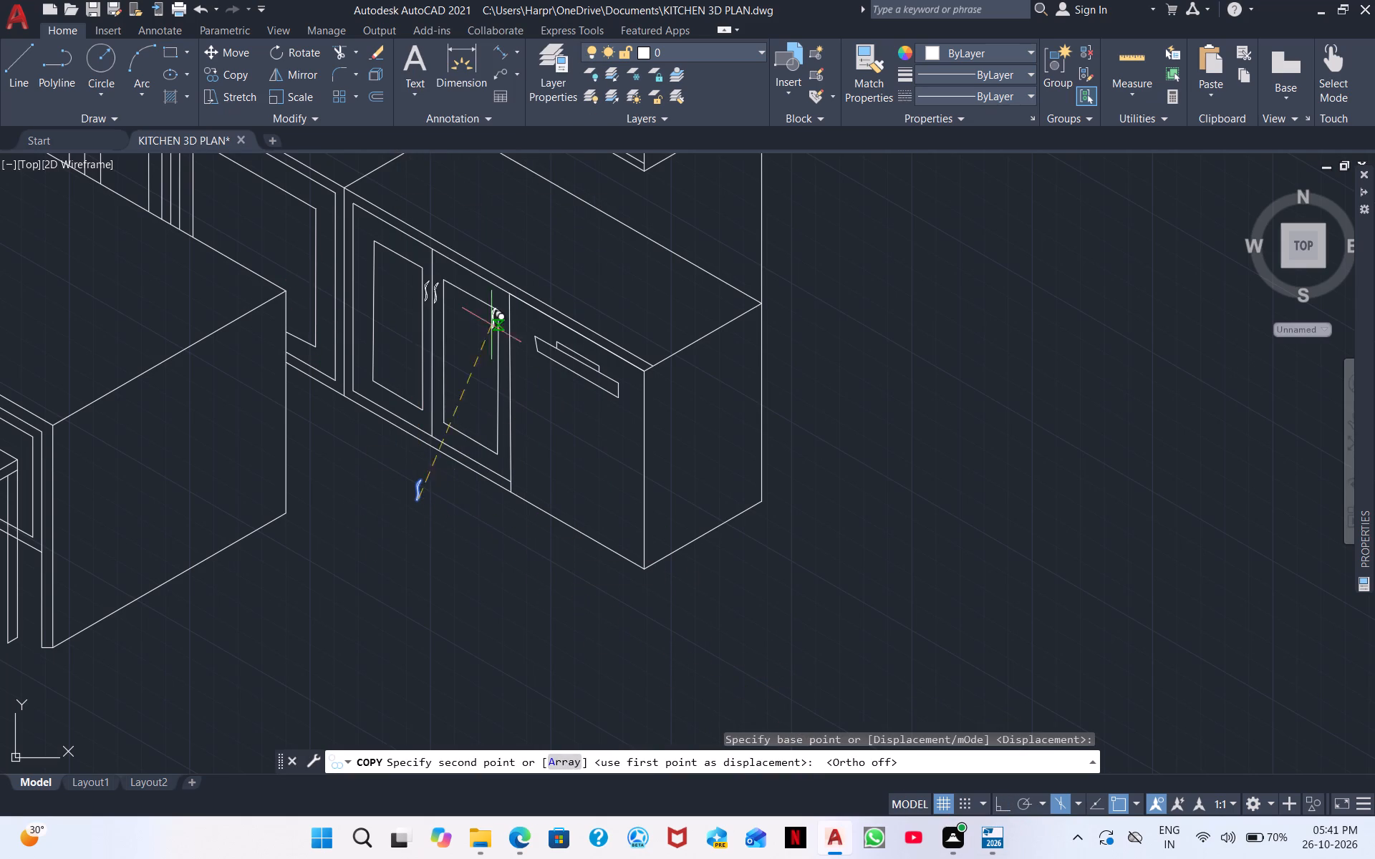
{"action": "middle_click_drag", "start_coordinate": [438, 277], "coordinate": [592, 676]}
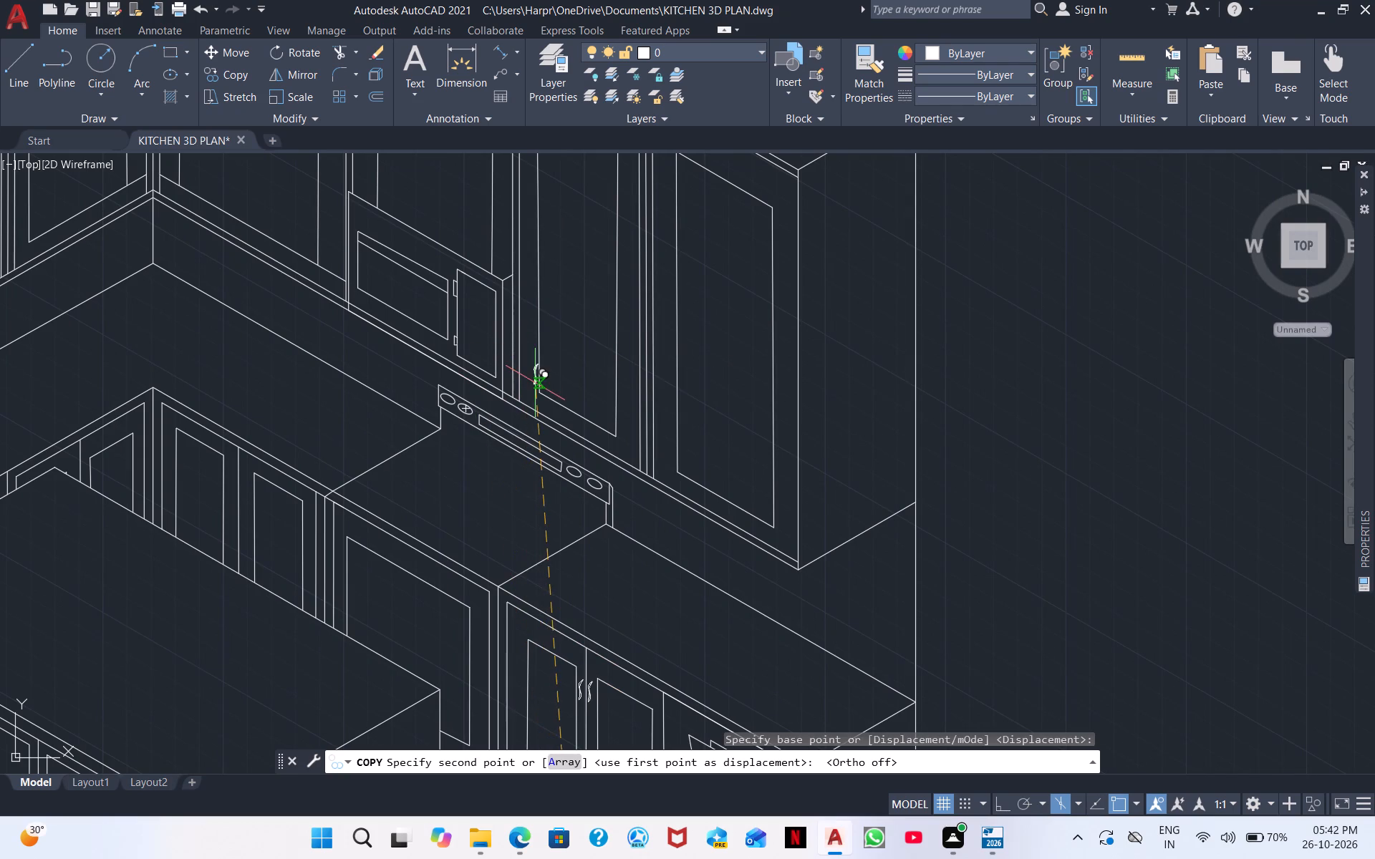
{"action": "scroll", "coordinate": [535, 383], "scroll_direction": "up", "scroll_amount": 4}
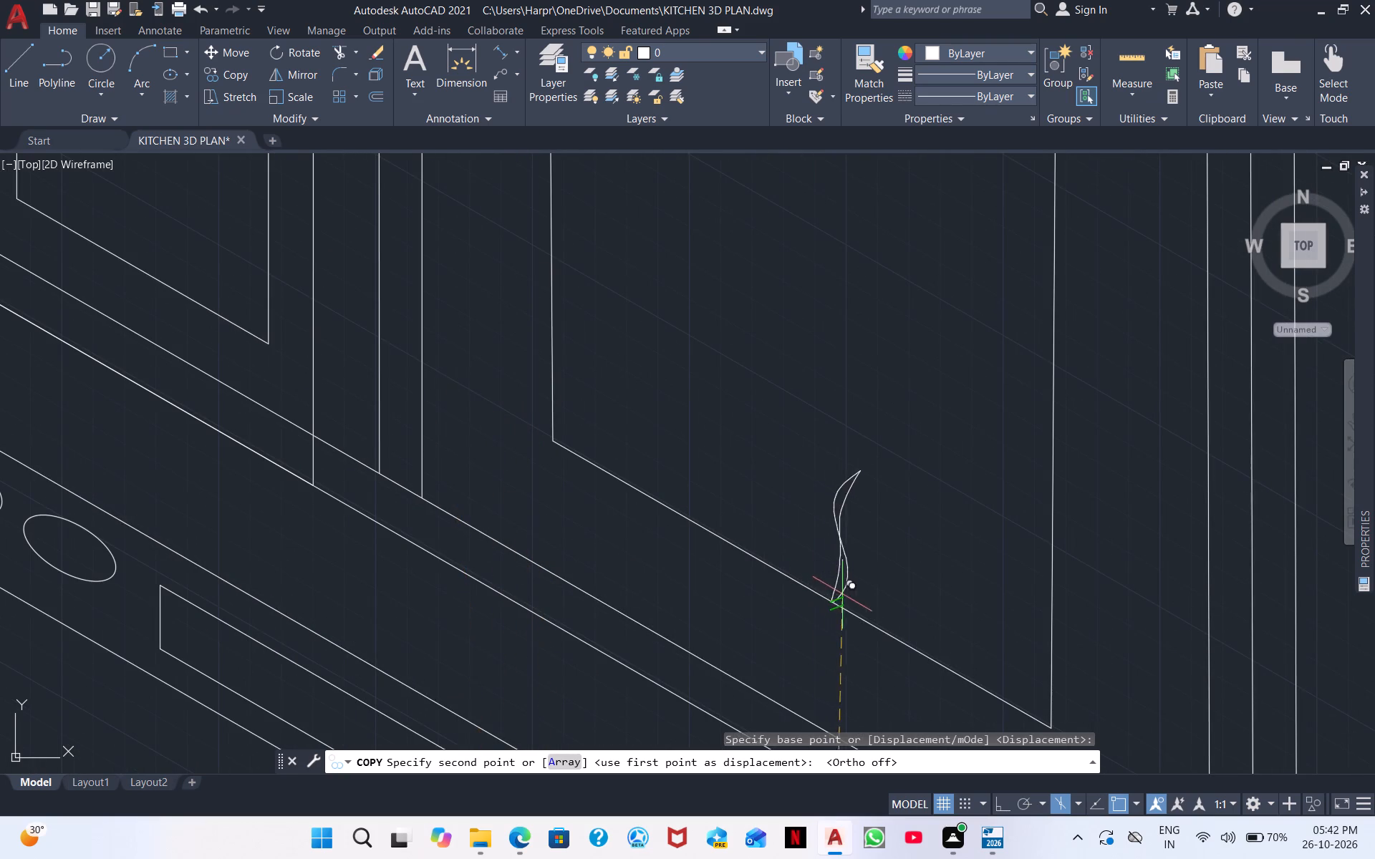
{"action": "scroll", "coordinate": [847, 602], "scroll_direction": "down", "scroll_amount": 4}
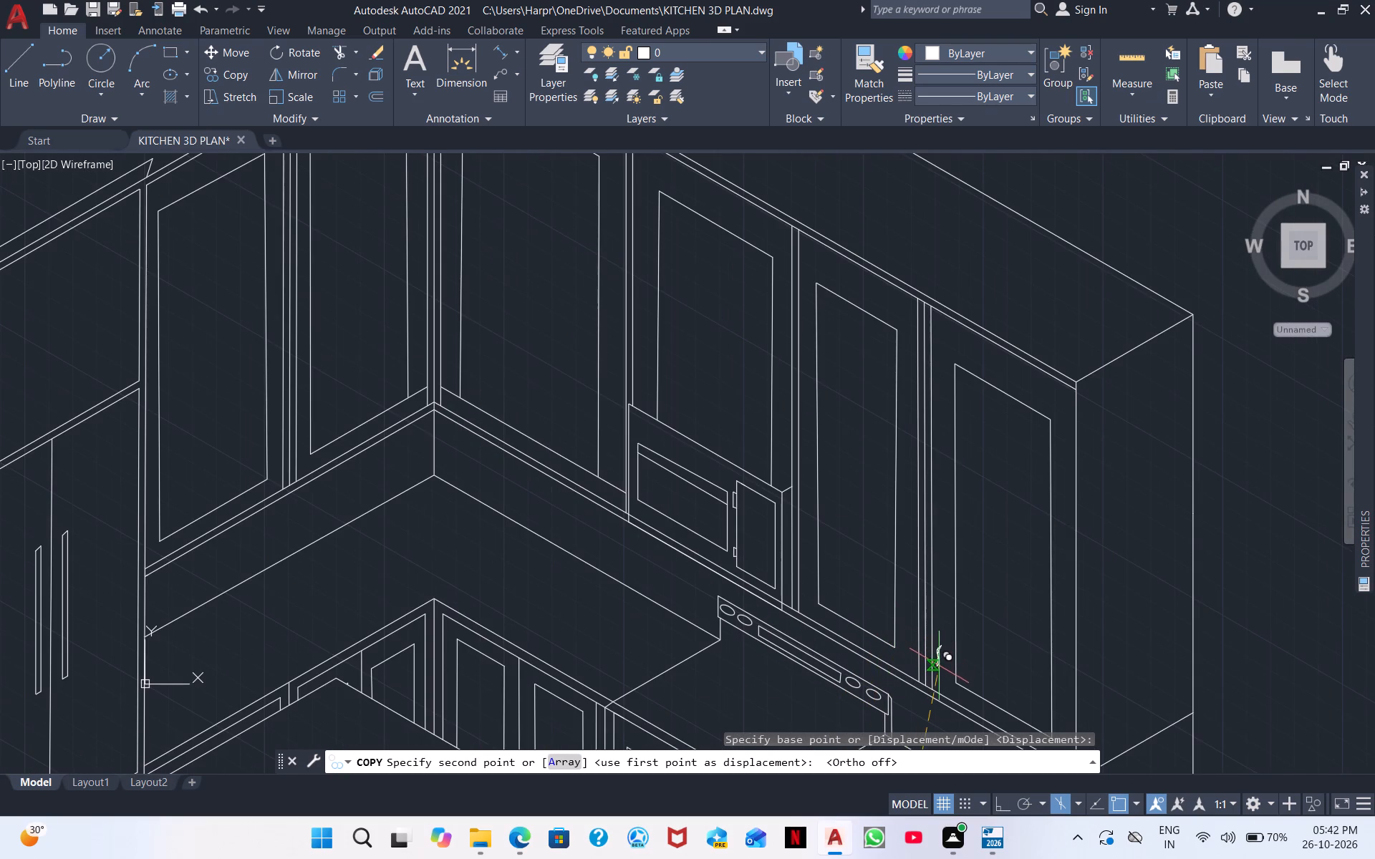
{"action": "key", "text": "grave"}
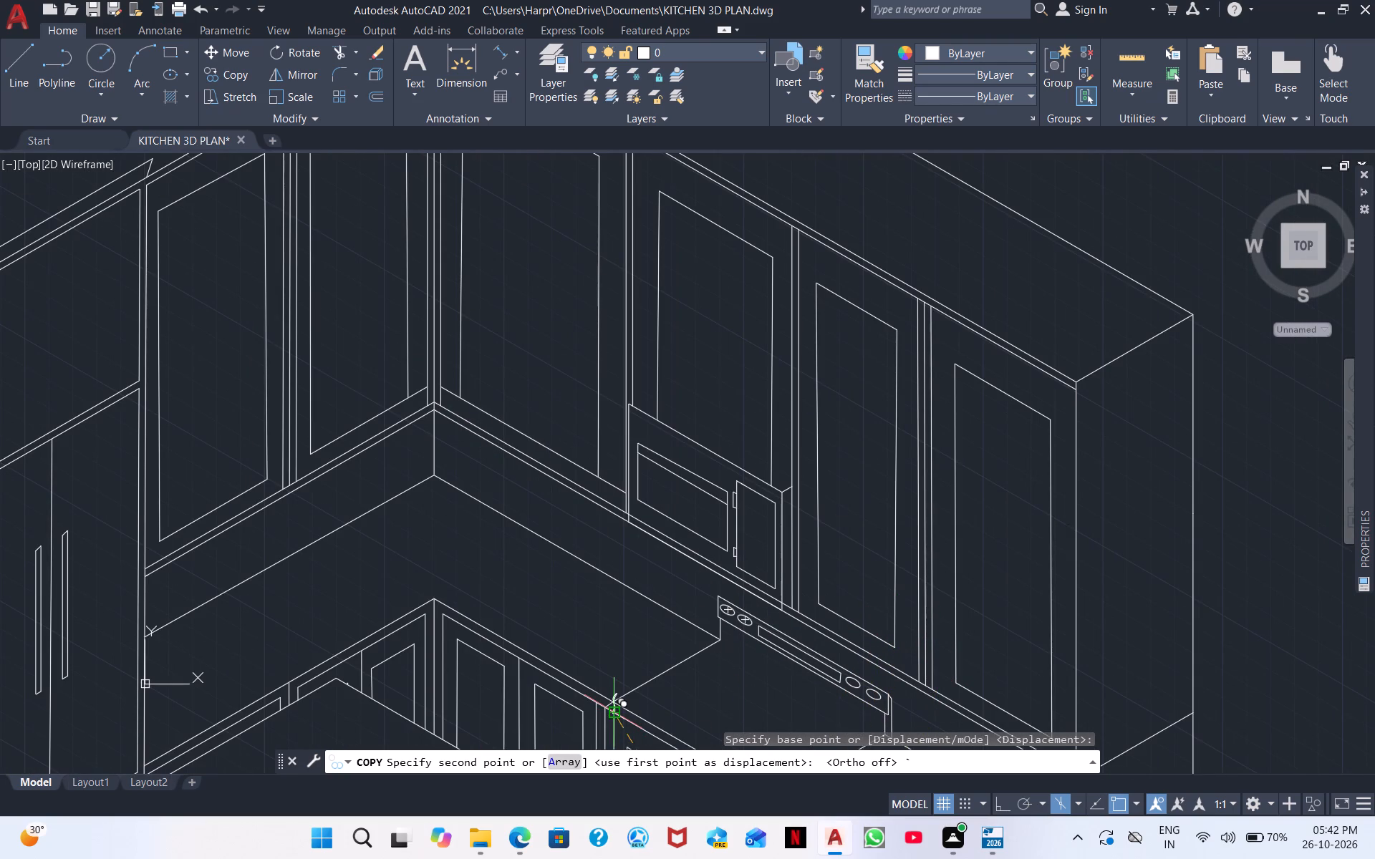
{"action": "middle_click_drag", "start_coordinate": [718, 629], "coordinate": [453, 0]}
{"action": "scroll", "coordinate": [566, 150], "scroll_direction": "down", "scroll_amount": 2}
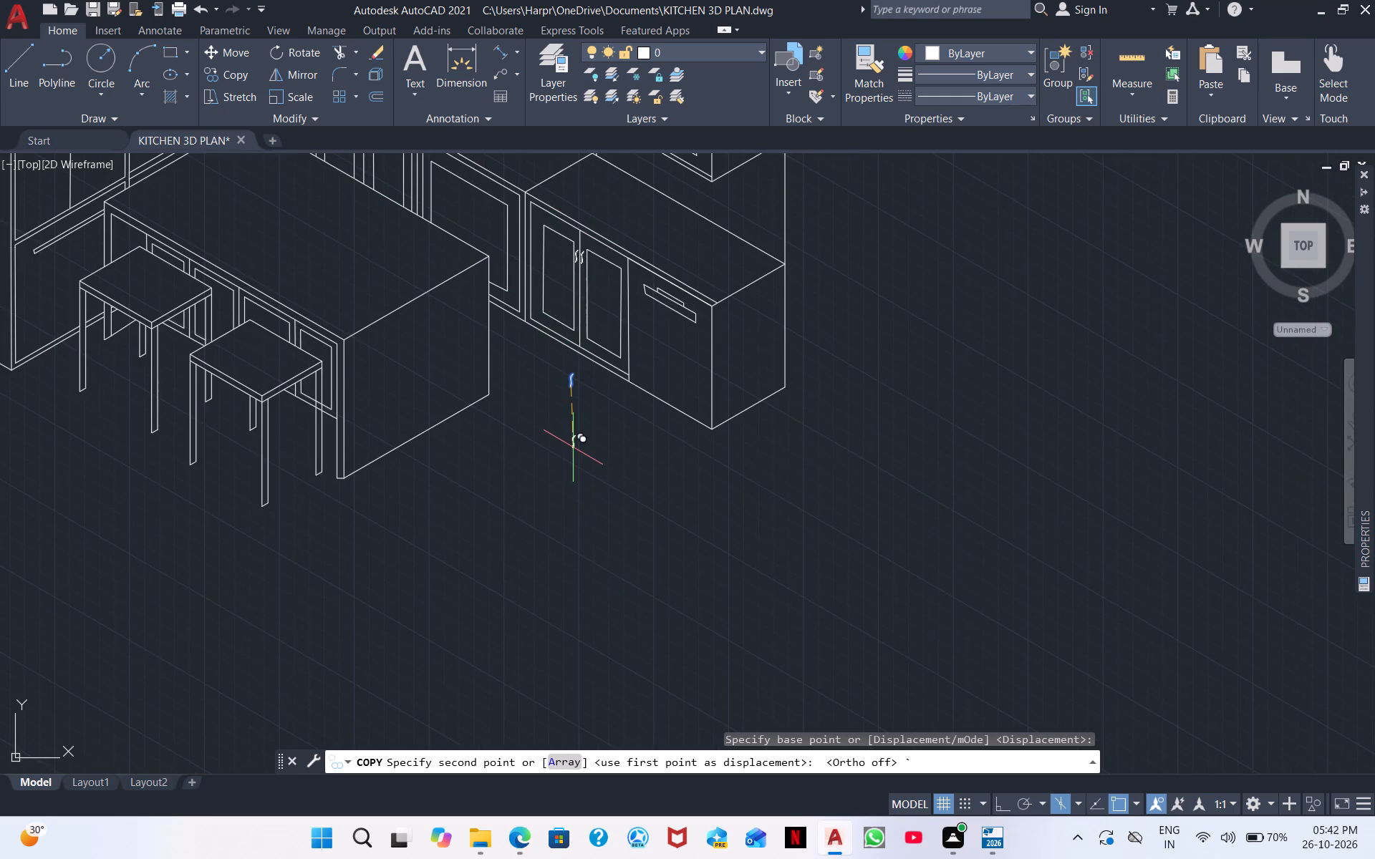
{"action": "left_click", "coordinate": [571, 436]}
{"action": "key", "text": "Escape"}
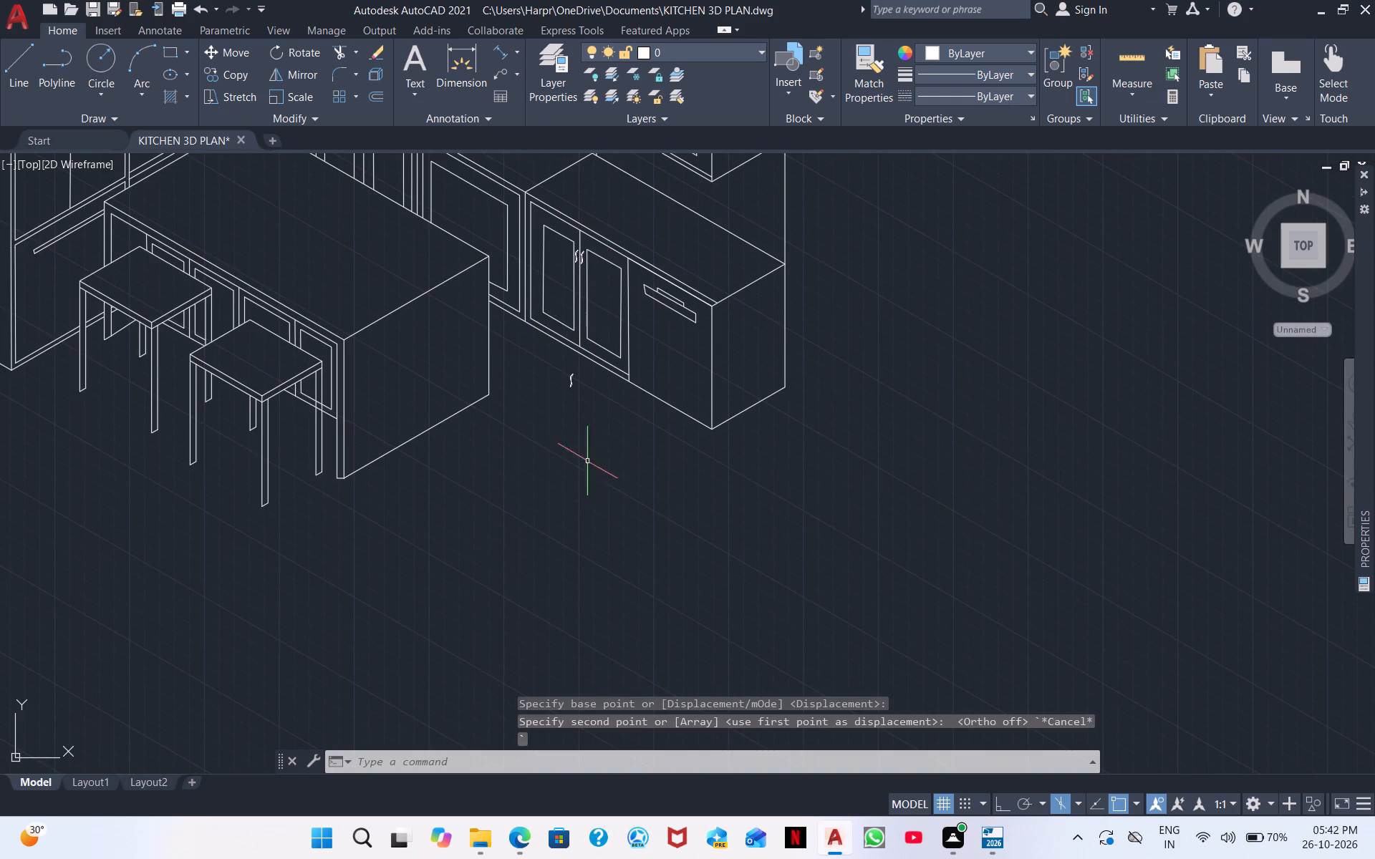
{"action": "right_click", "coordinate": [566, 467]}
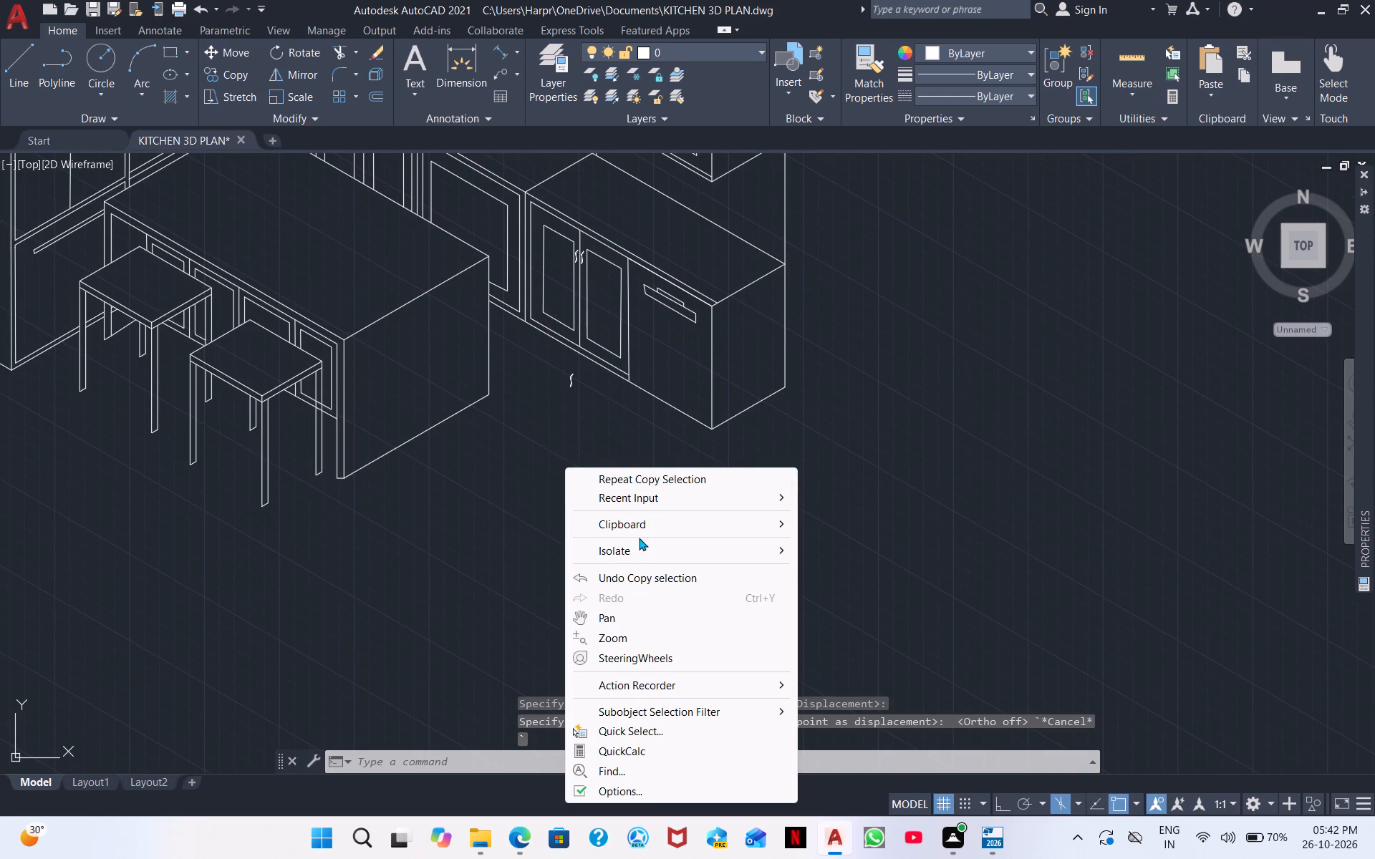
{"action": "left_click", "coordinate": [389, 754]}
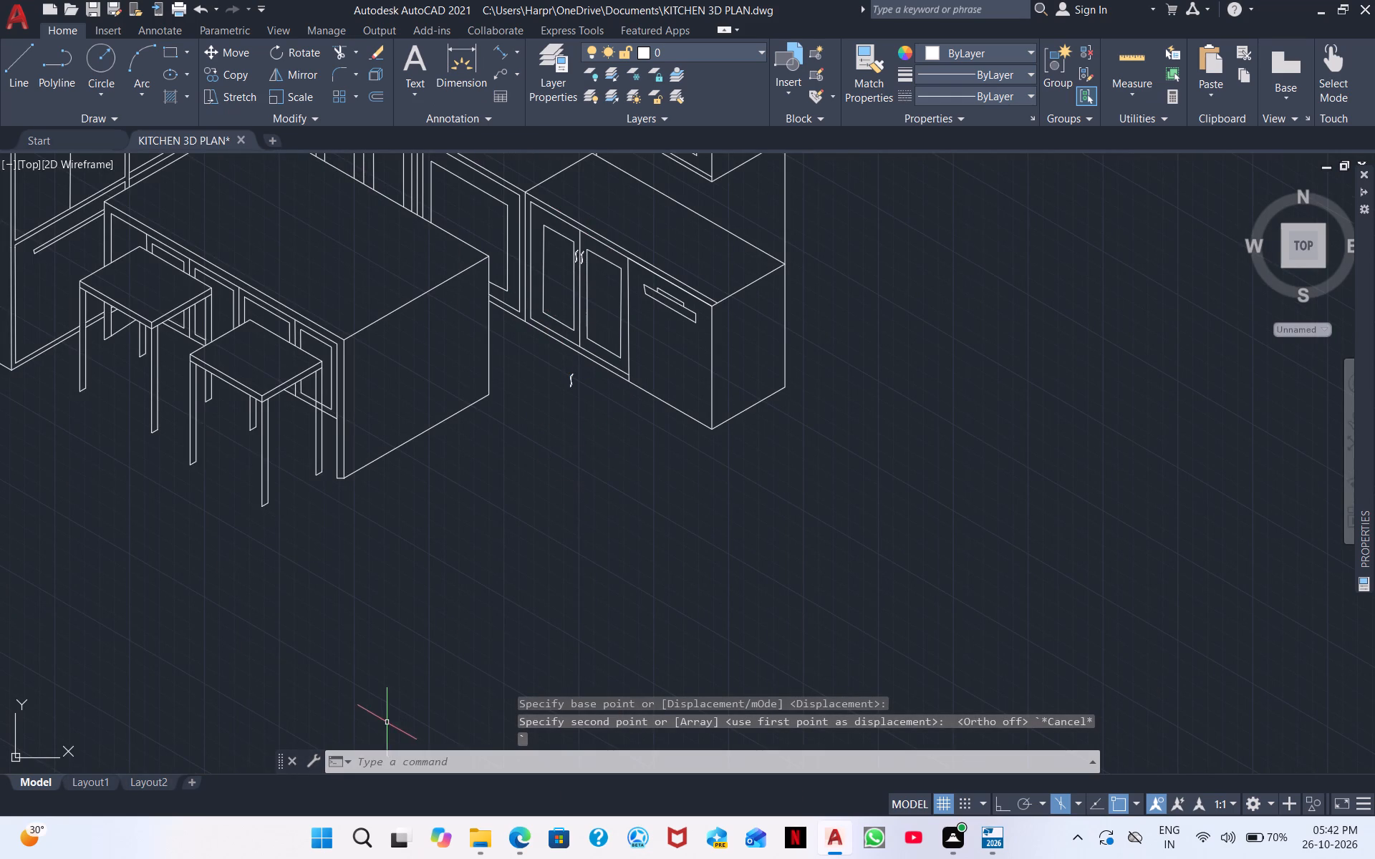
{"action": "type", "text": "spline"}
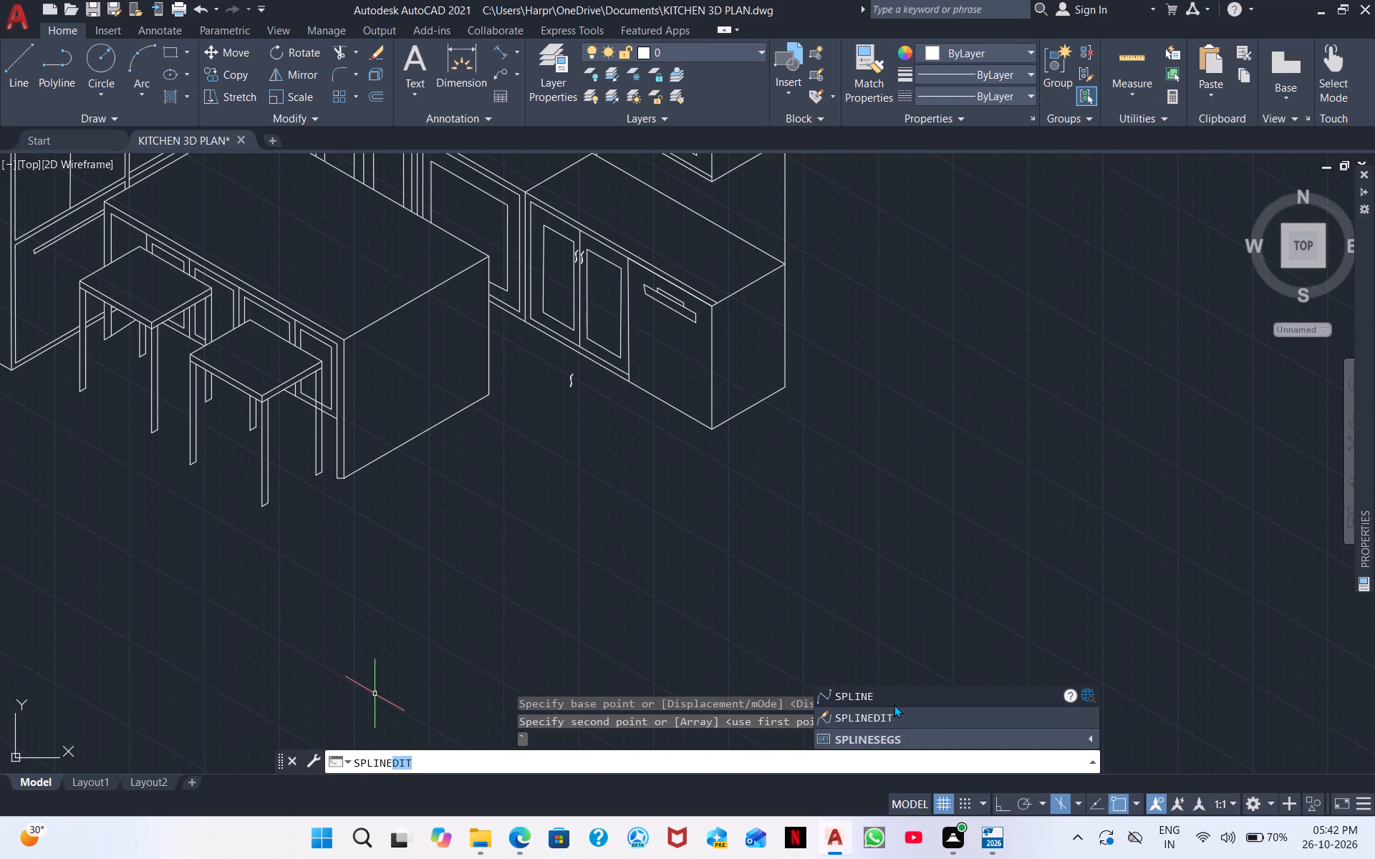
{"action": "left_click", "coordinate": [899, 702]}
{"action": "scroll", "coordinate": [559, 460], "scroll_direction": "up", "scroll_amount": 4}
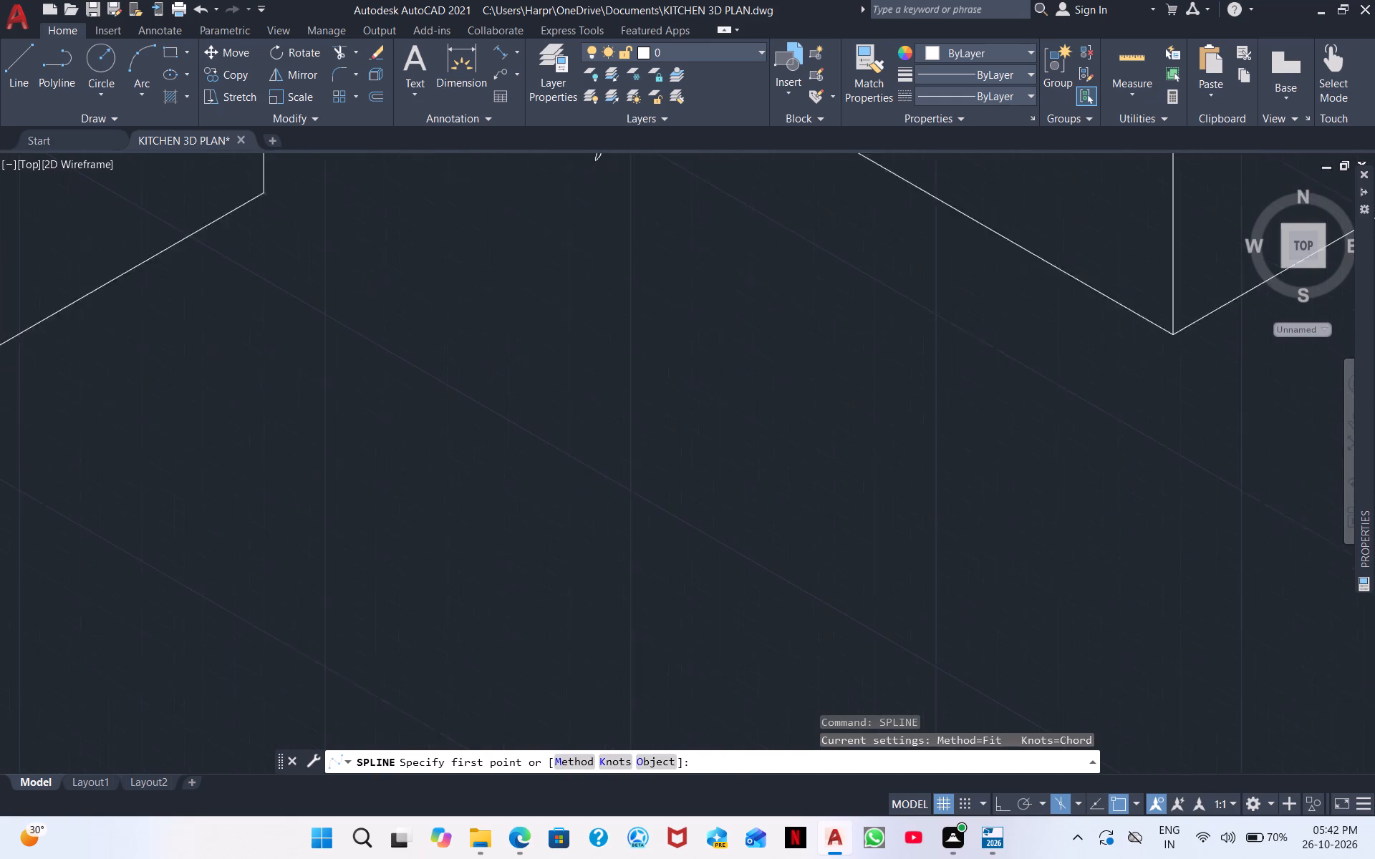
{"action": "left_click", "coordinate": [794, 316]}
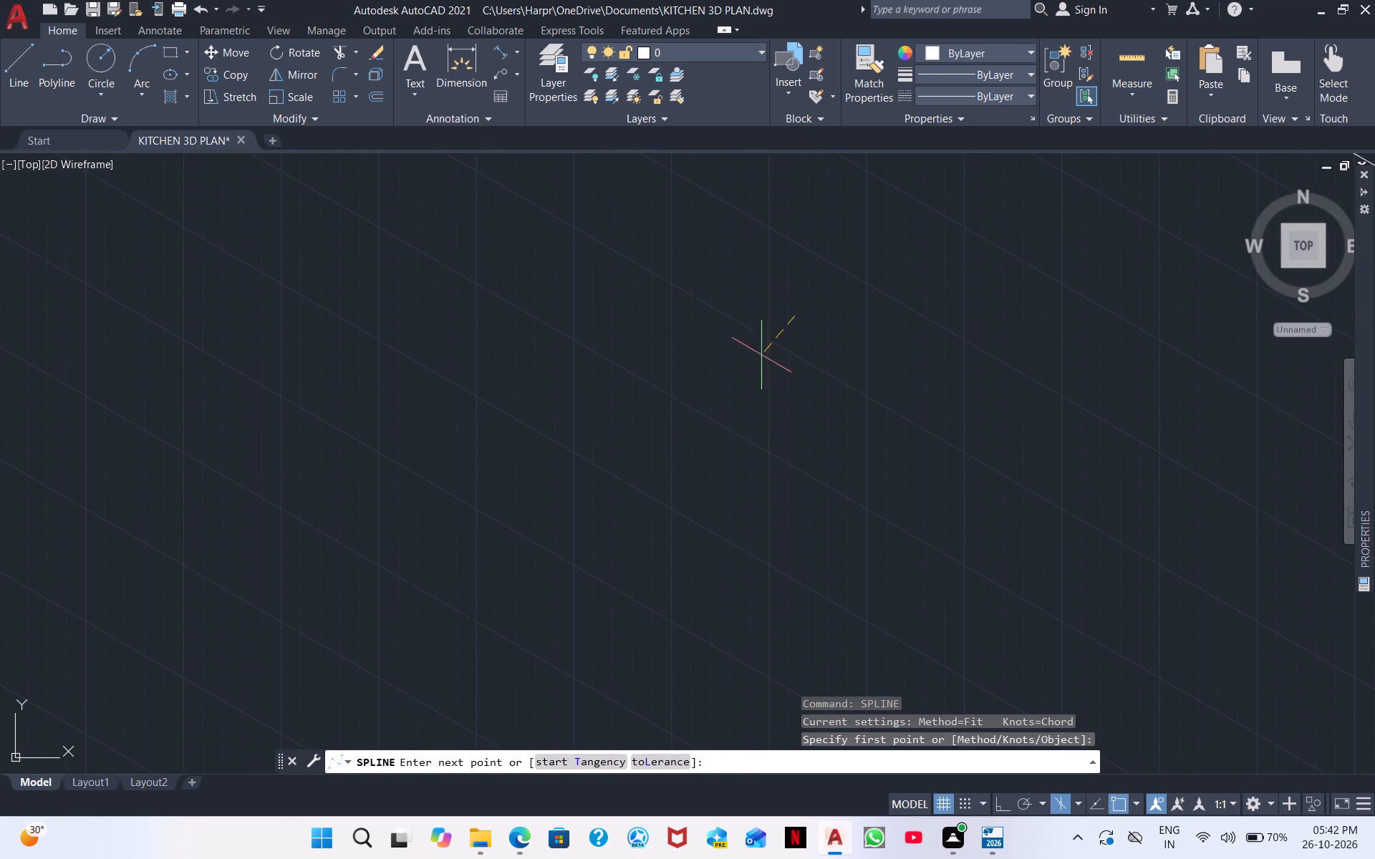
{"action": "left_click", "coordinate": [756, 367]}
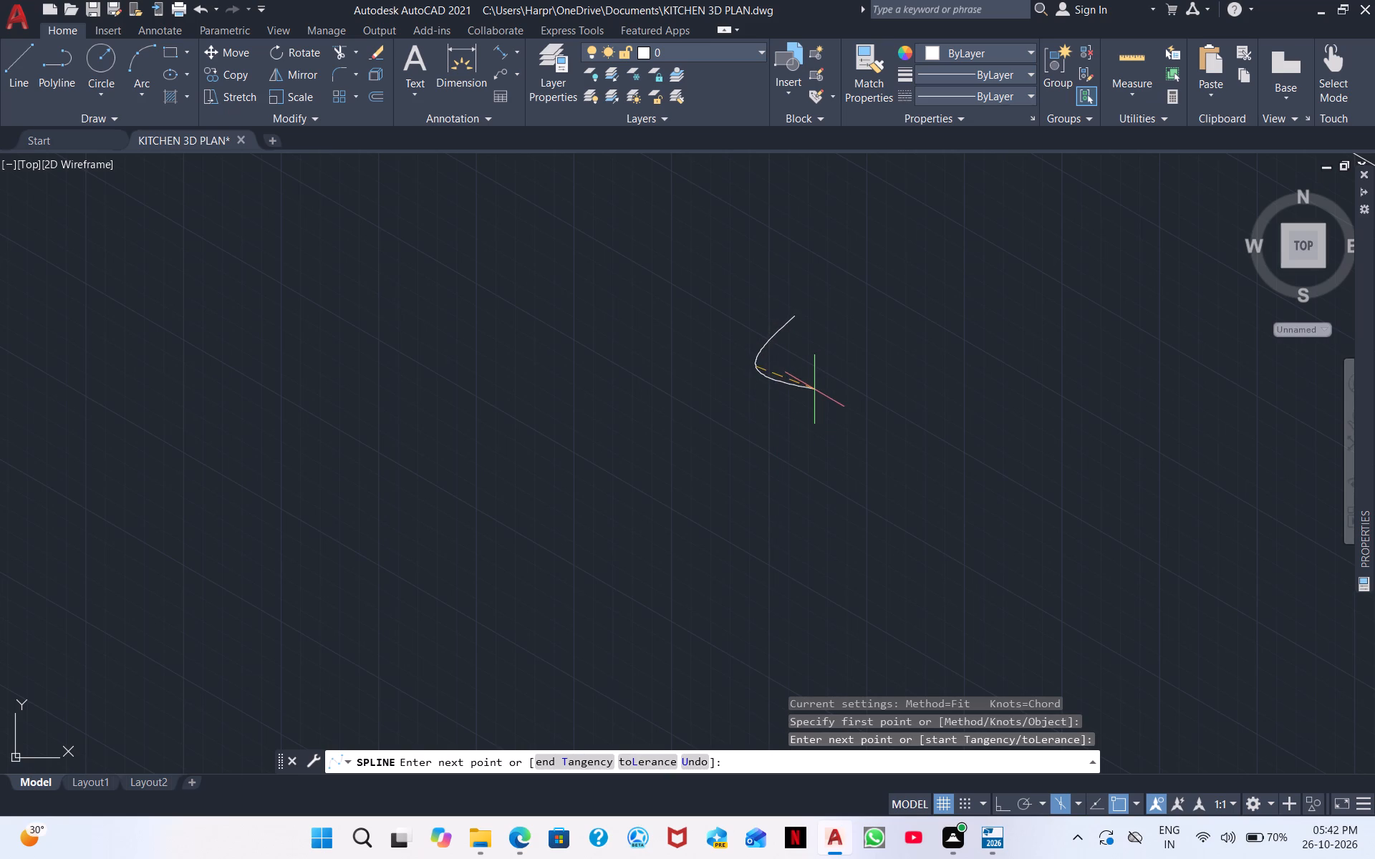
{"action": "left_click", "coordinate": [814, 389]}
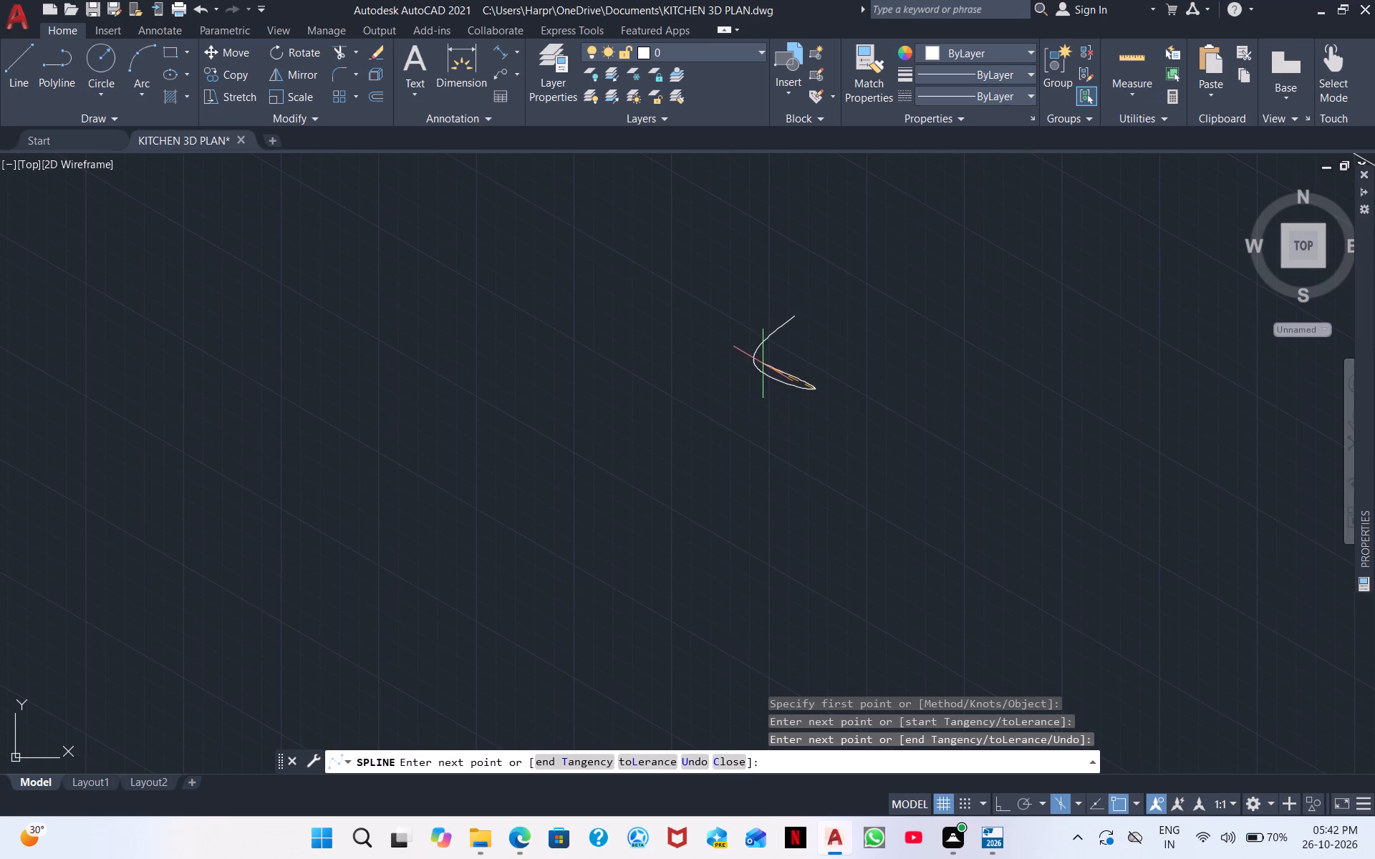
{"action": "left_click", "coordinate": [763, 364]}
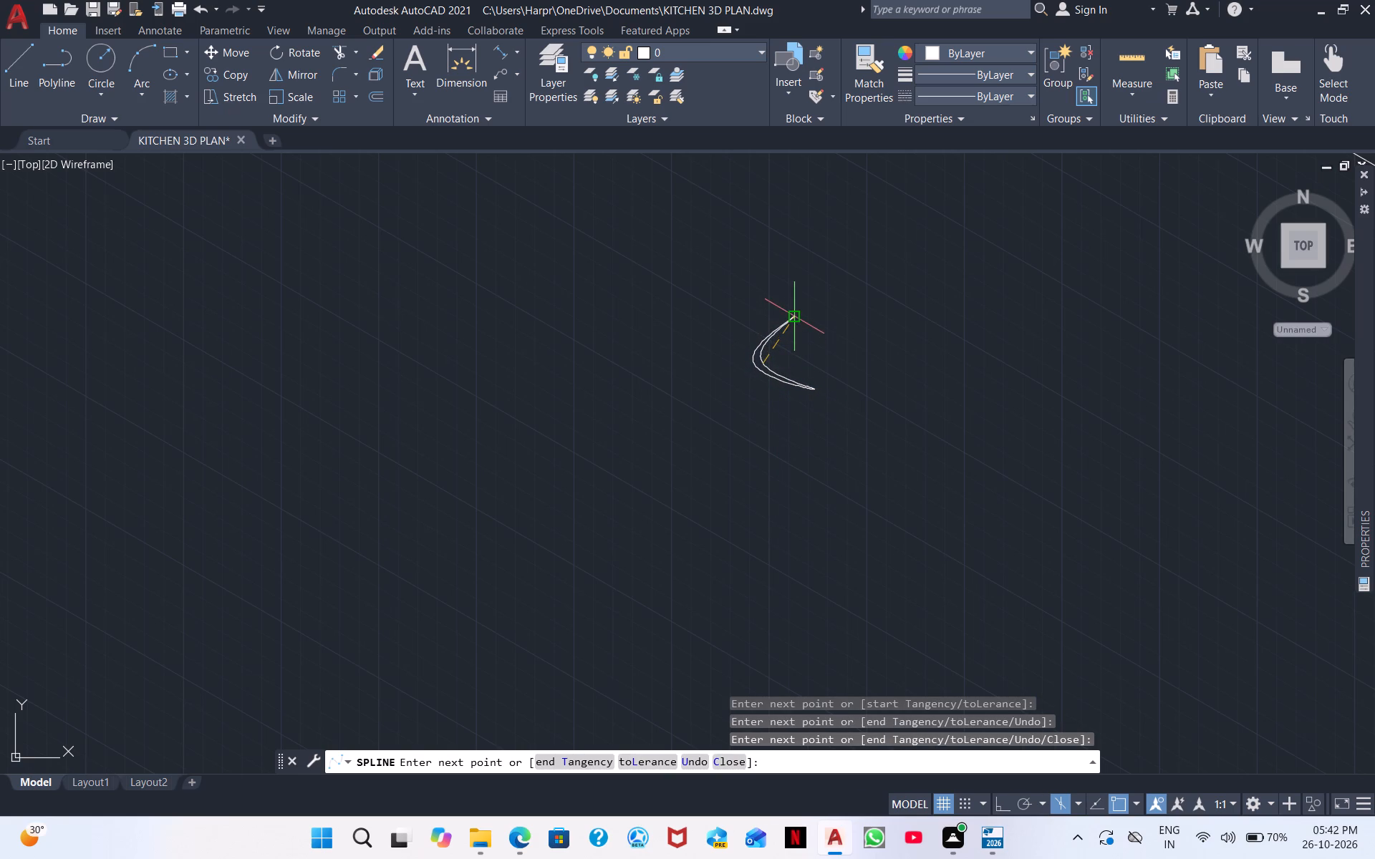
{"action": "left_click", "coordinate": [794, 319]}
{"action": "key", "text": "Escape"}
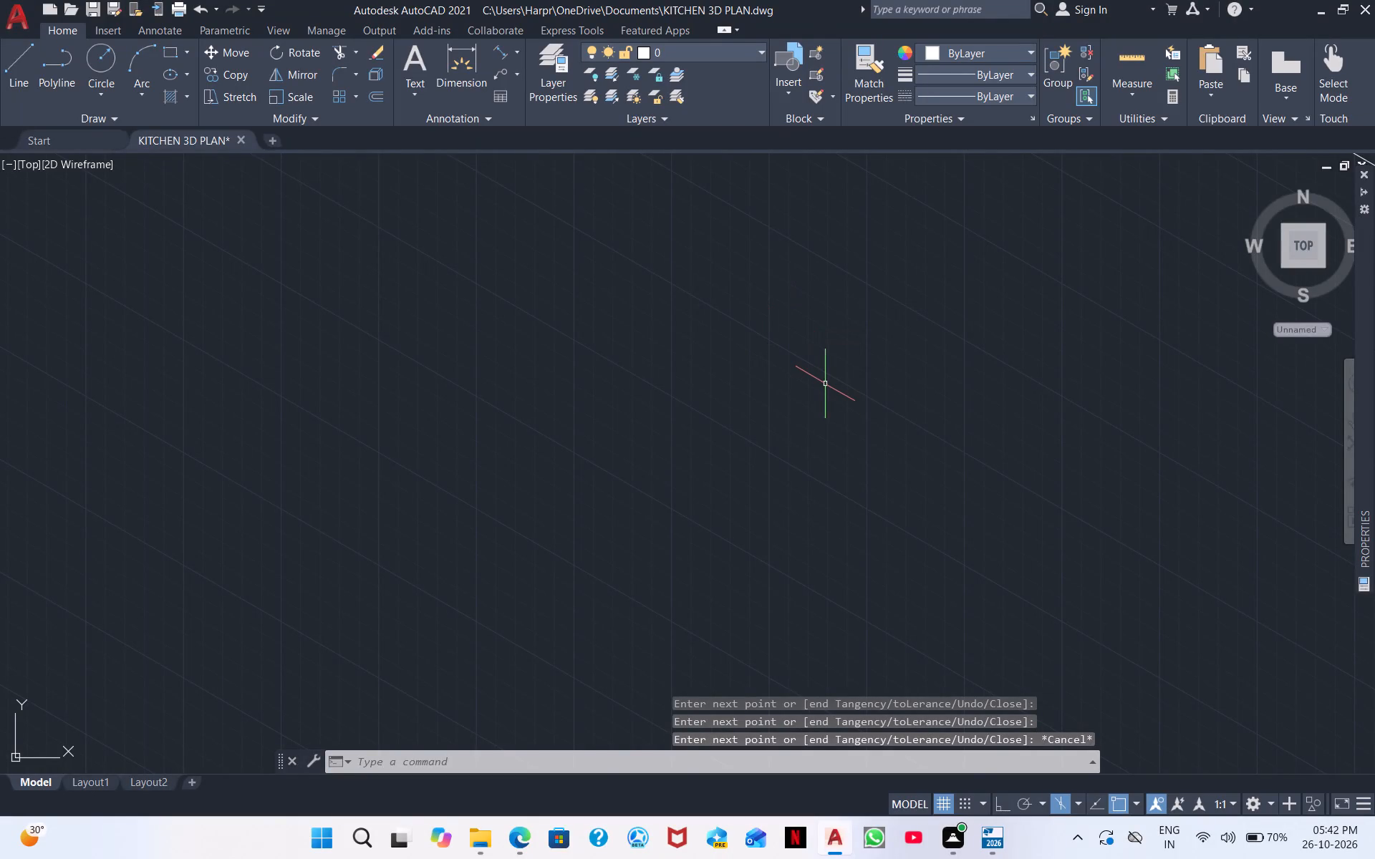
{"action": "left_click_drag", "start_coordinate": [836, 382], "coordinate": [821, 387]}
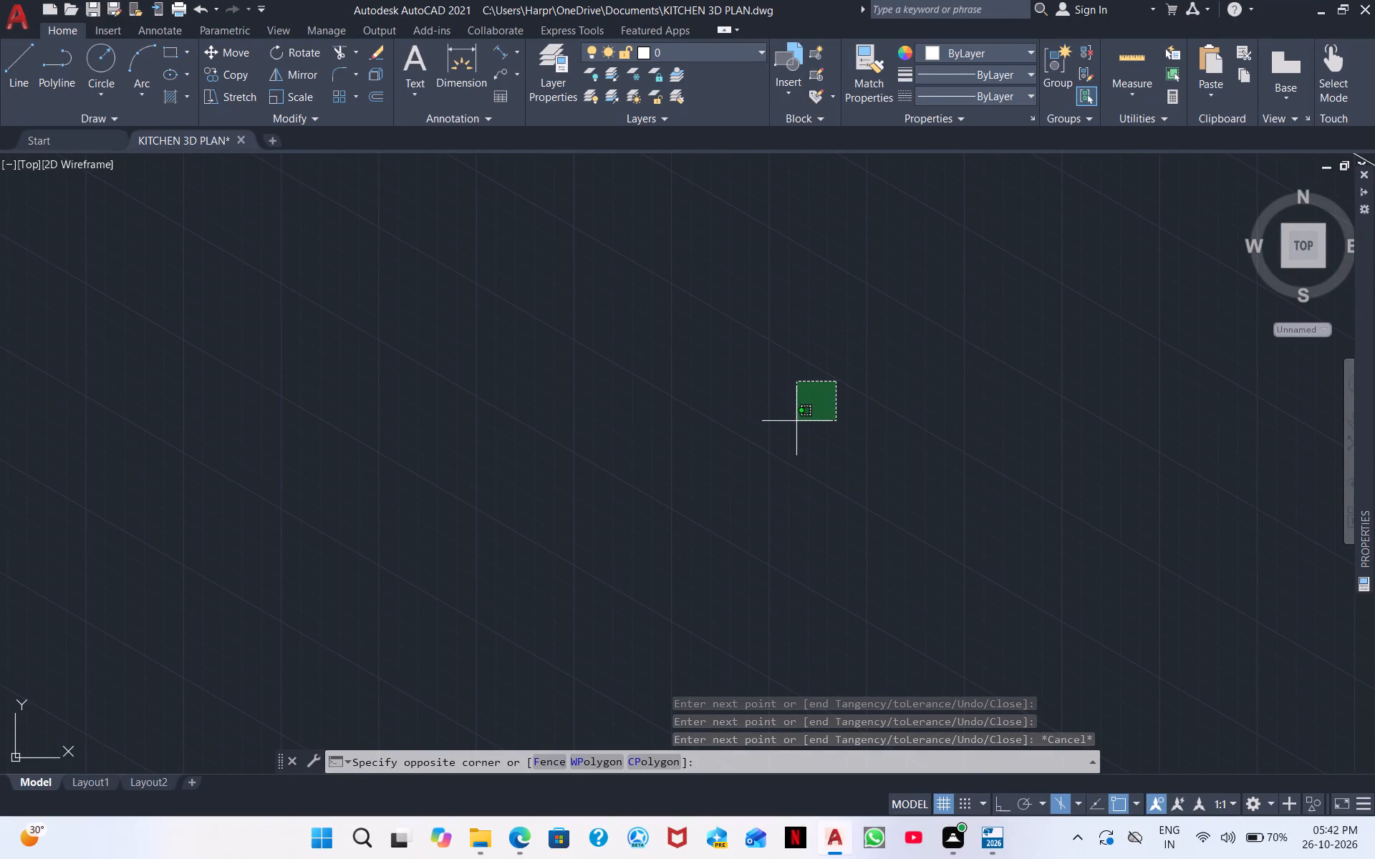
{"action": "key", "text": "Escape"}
Draw a narrow hook-shaped handle outline with Spline in the empty area below the base cabinets, returning to near its start point.
{"action": "key", "text": "s"}
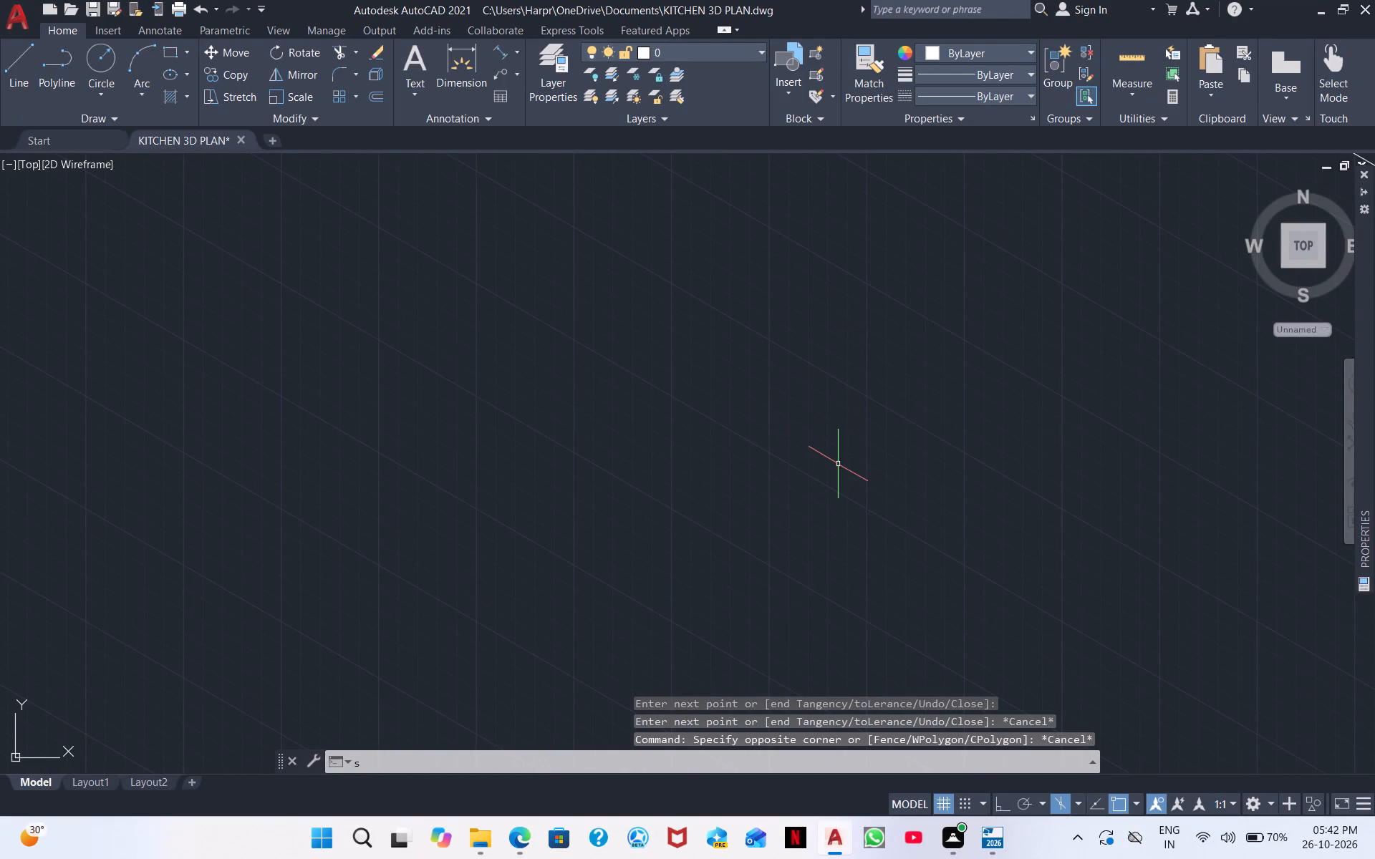
{"action": "type", "text": "pl"}
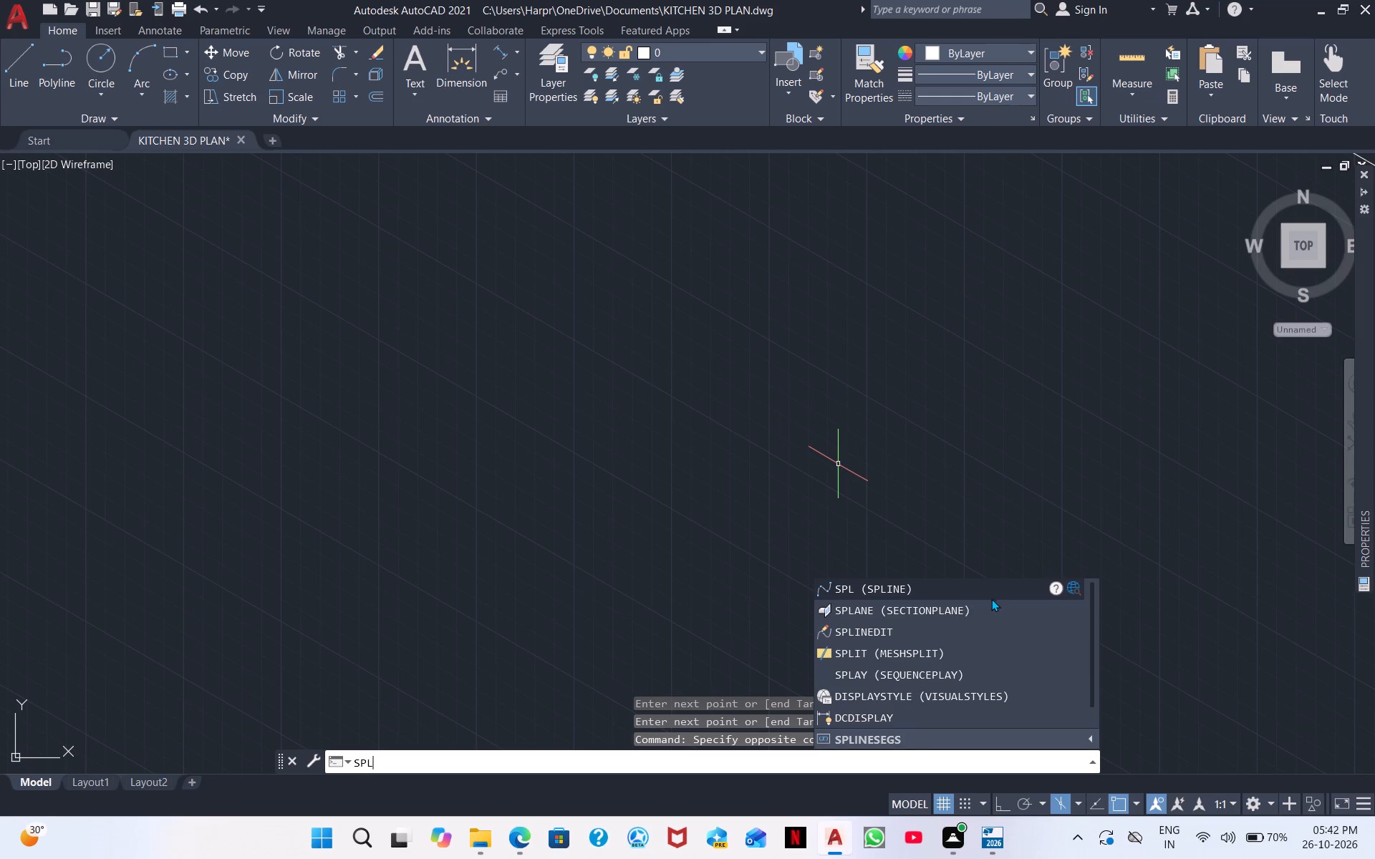
{"action": "left_click", "coordinate": [925, 590]}
{"action": "left_click_drag", "start_coordinate": [781, 382], "coordinate": [775, 386]}
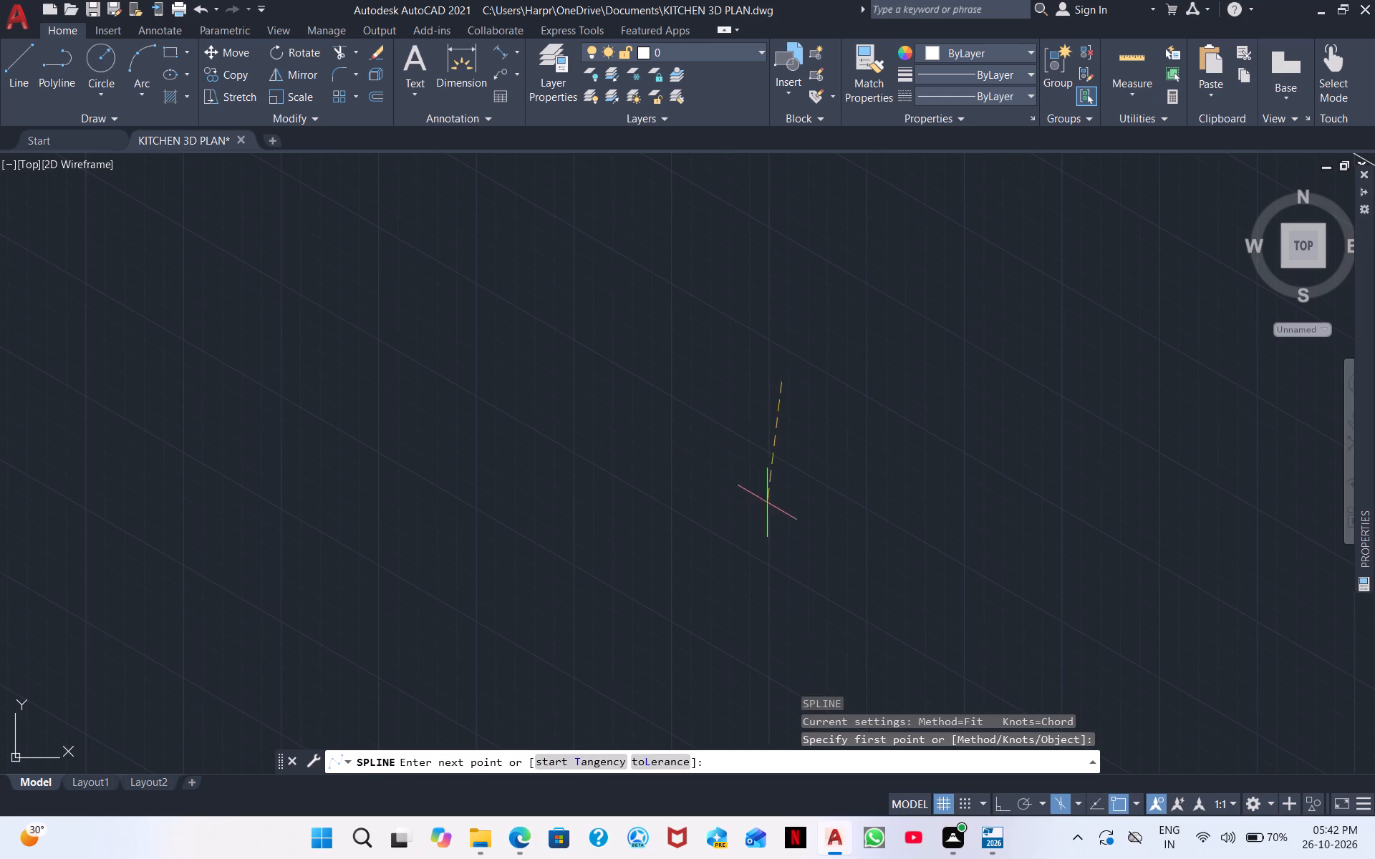
{"action": "left_click", "coordinate": [791, 490]}
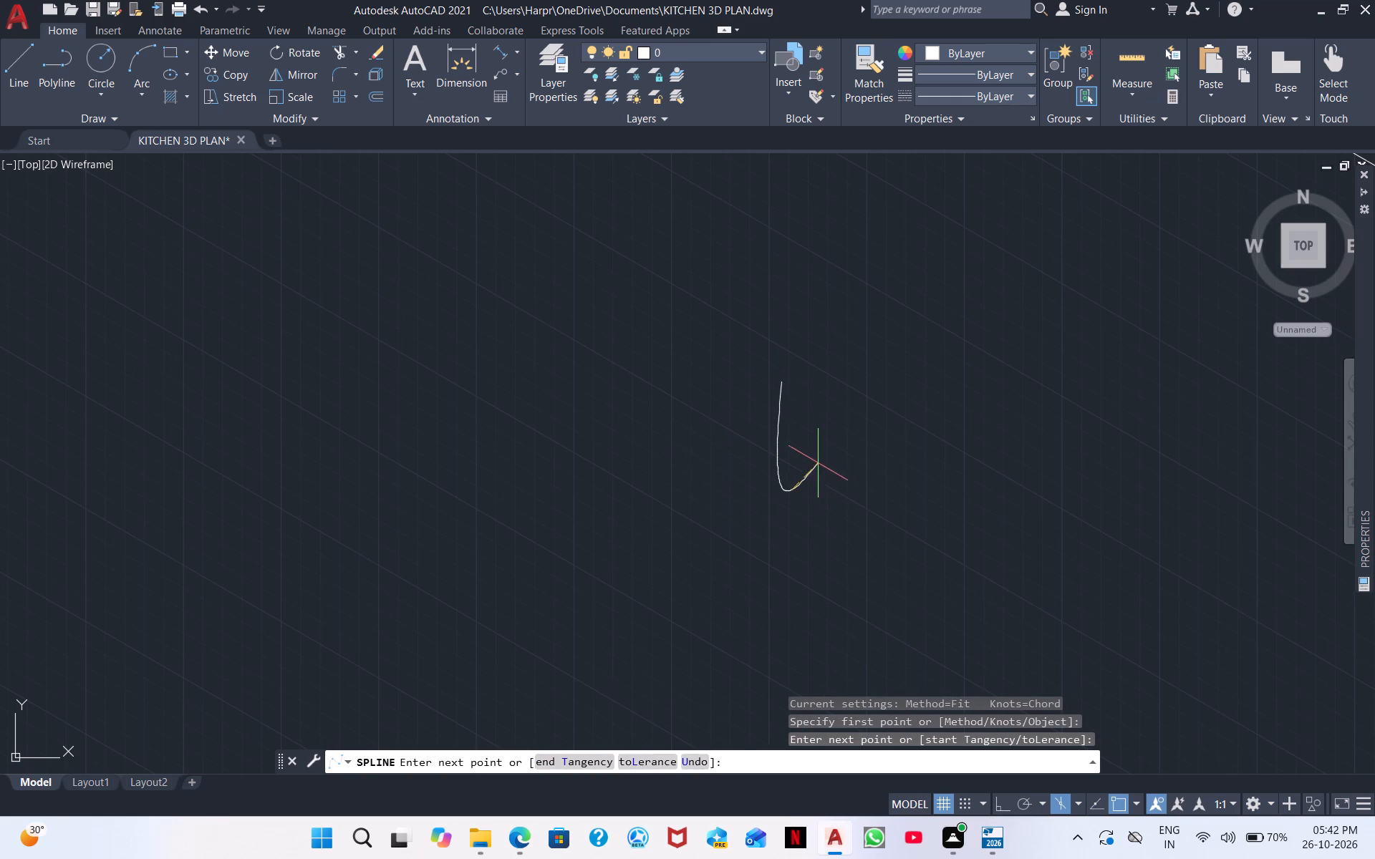
{"action": "left_click", "coordinate": [823, 461]}
{"action": "left_click", "coordinate": [793, 472]}
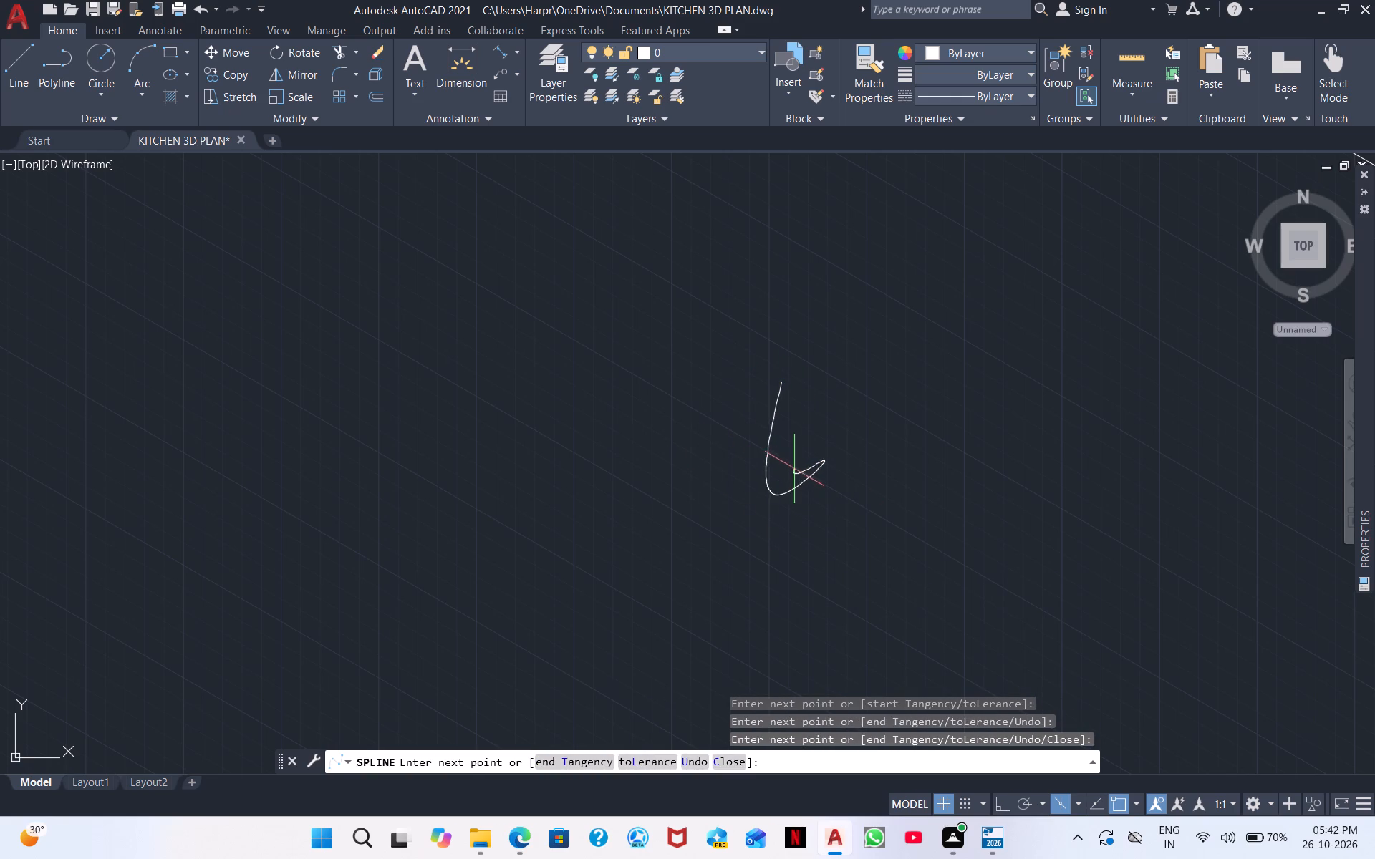
{"action": "left_click", "coordinate": [785, 384]}
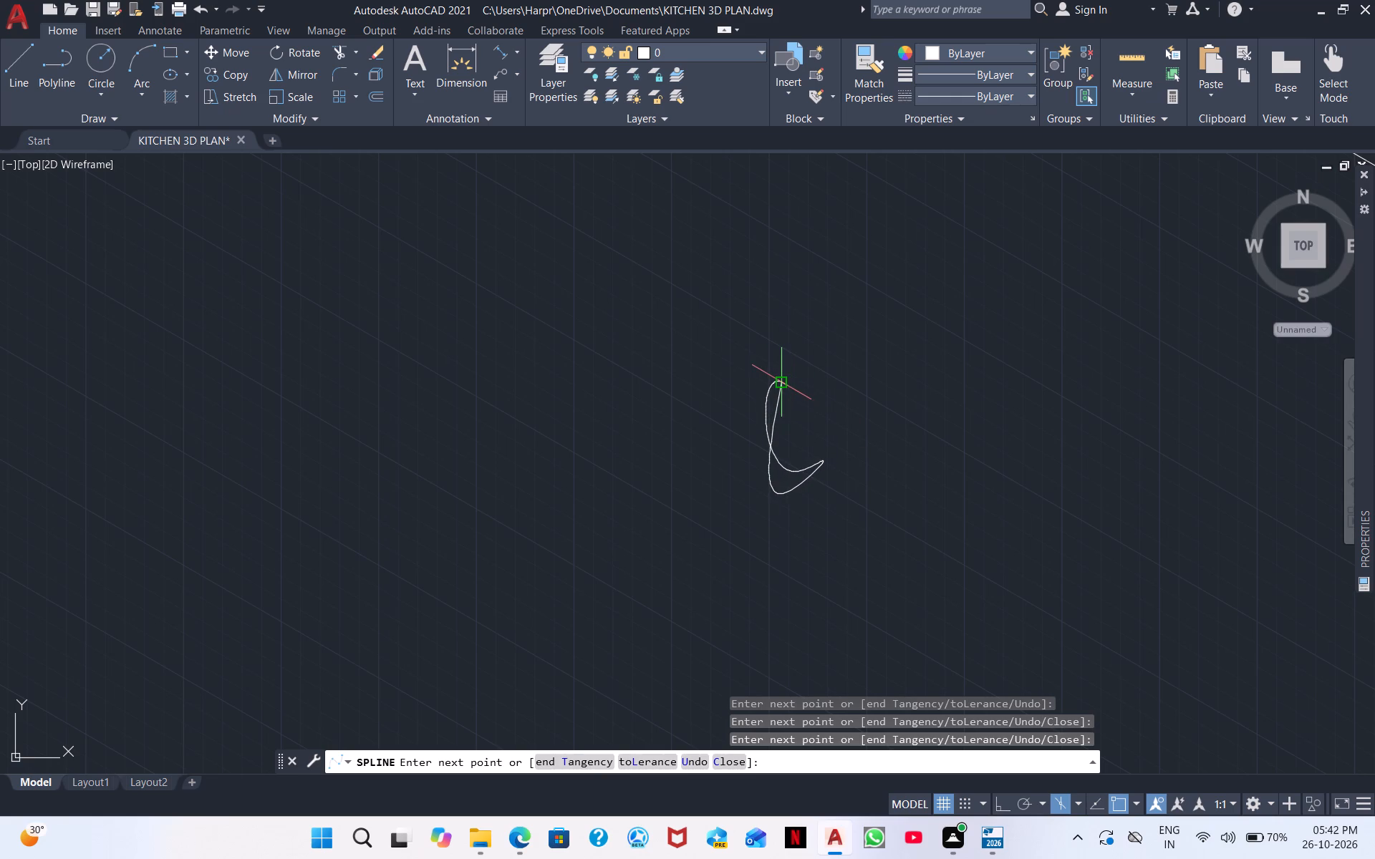
{"action": "left_click", "coordinate": [786, 386]}
{"action": "right_click", "coordinate": [786, 386]}
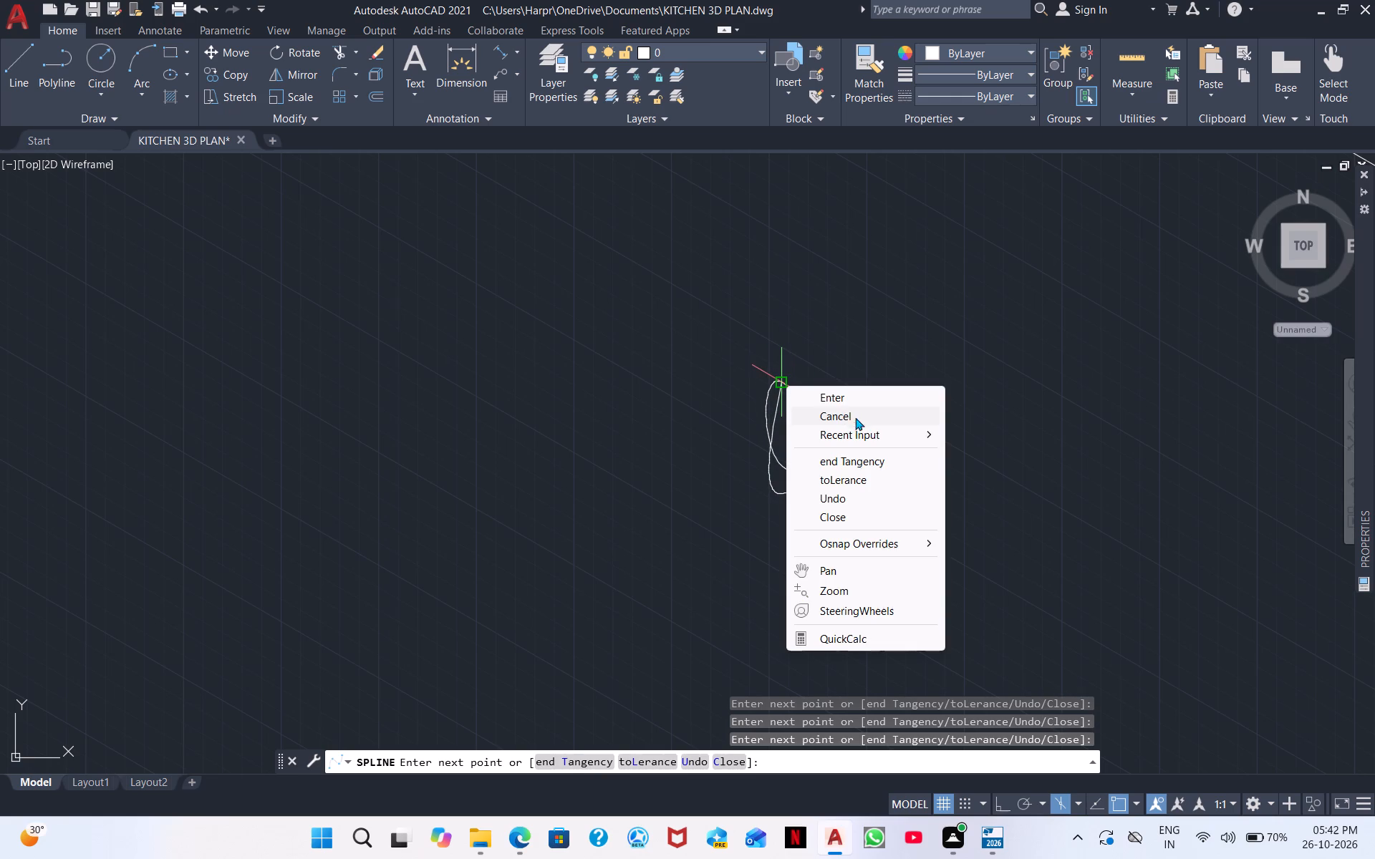
{"action": "left_click", "coordinate": [872, 395]}
Stretch the two lower fit points of the spline handle outline downward so the bottom curves no longer cross.
{"action": "scroll", "coordinate": [817, 471], "scroll_direction": "down", "scroll_amount": 4}
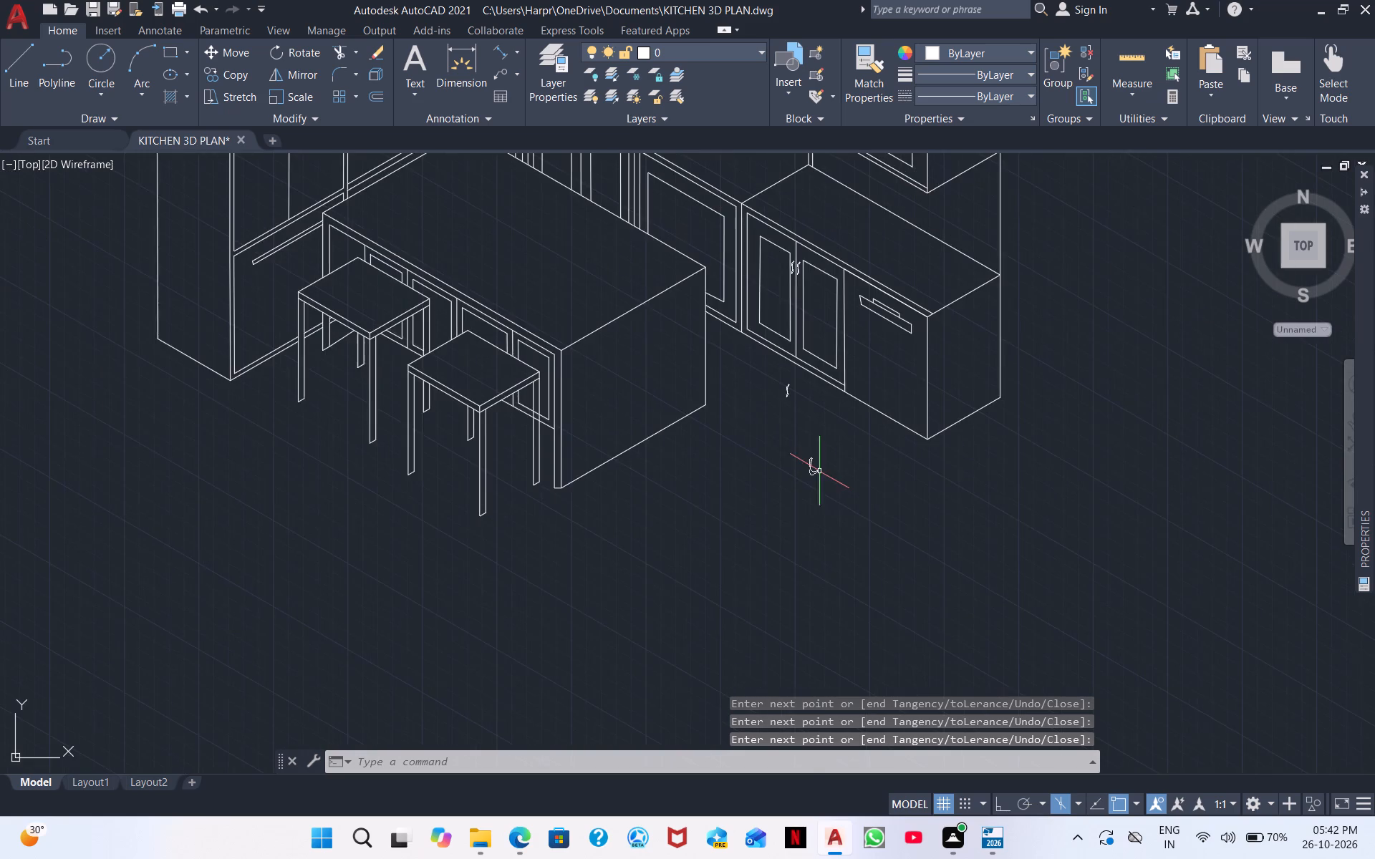
{"action": "scroll", "coordinate": [821, 471], "scroll_direction": "up", "scroll_amount": 5}
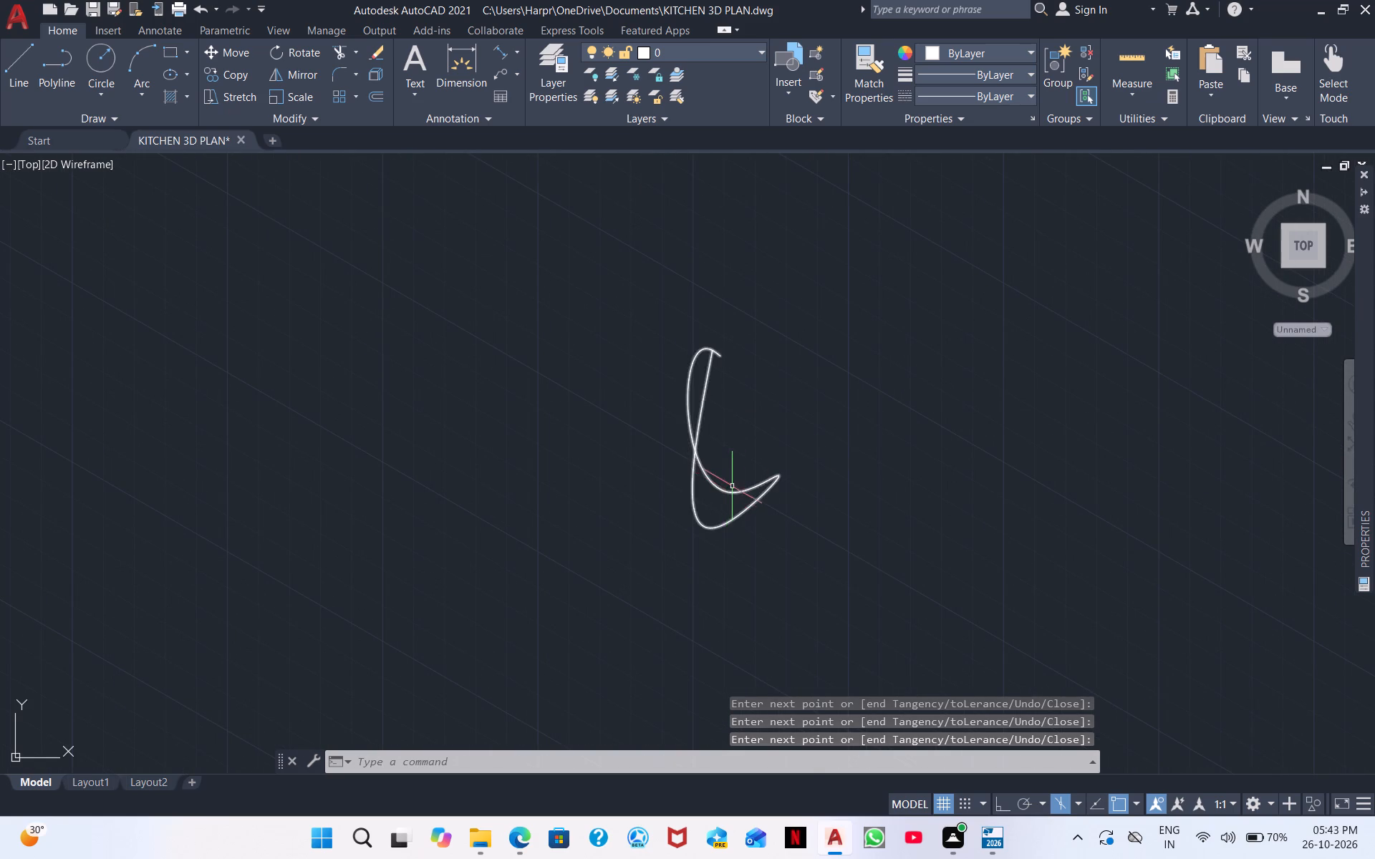
{"action": "left_click", "coordinate": [722, 493]}
{"action": "left_click_drag", "start_coordinate": [729, 494], "coordinate": [720, 512]}
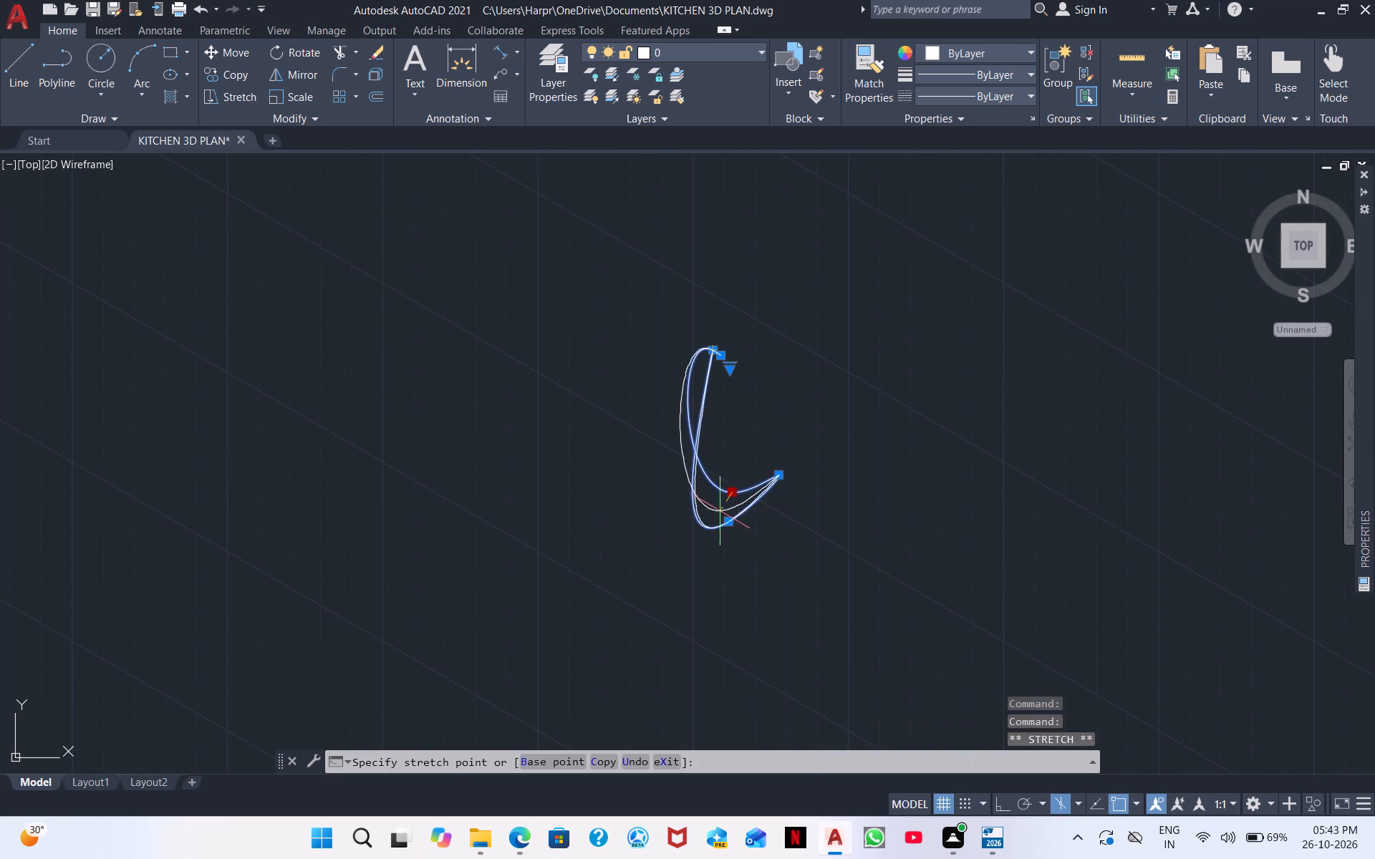
{"action": "left_click_drag", "start_coordinate": [720, 512], "coordinate": [716, 568]}
{"action": "left_click", "coordinate": [716, 568]}
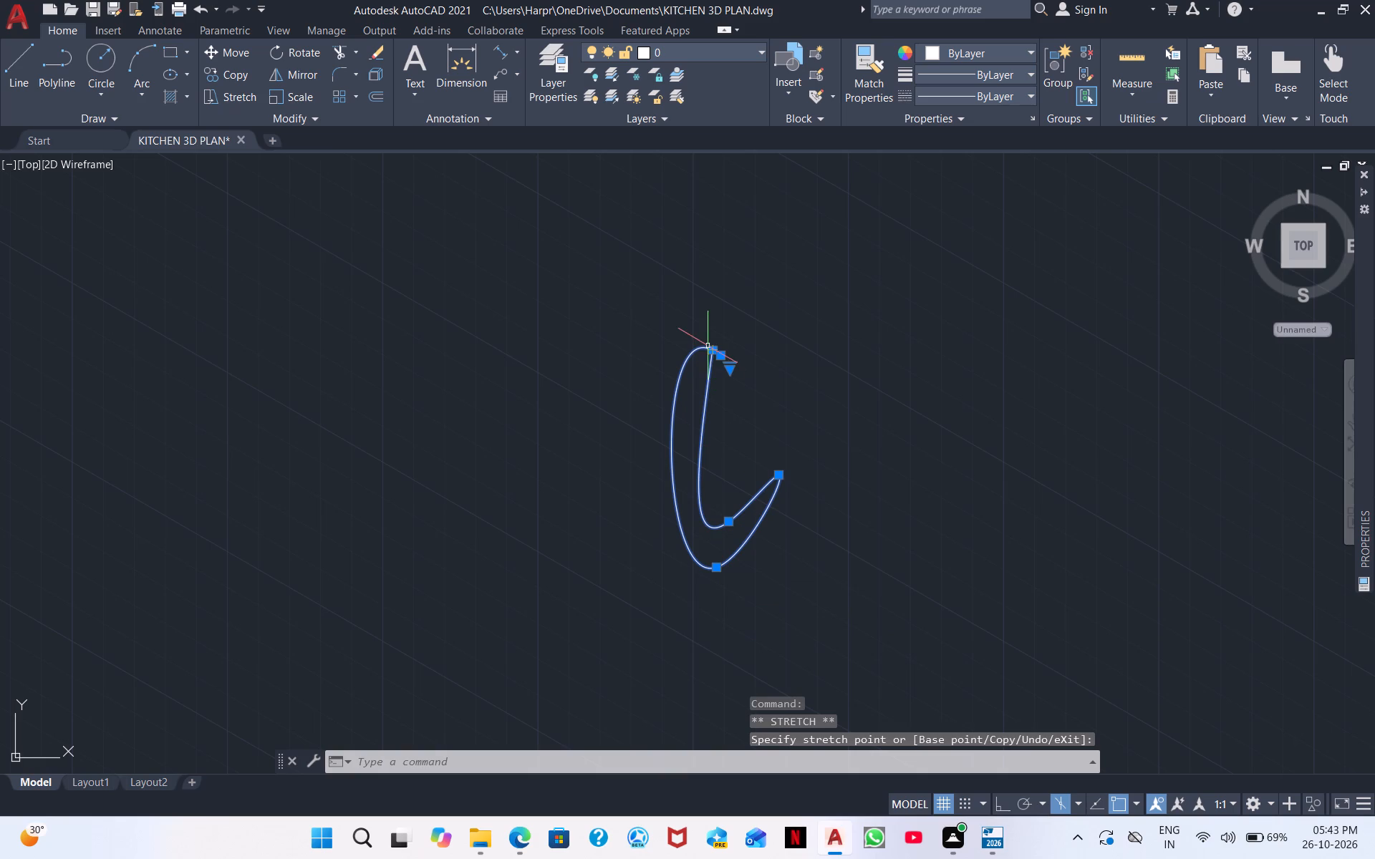
{"action": "left_click_drag", "start_coordinate": [729, 520], "coordinate": [731, 543]}
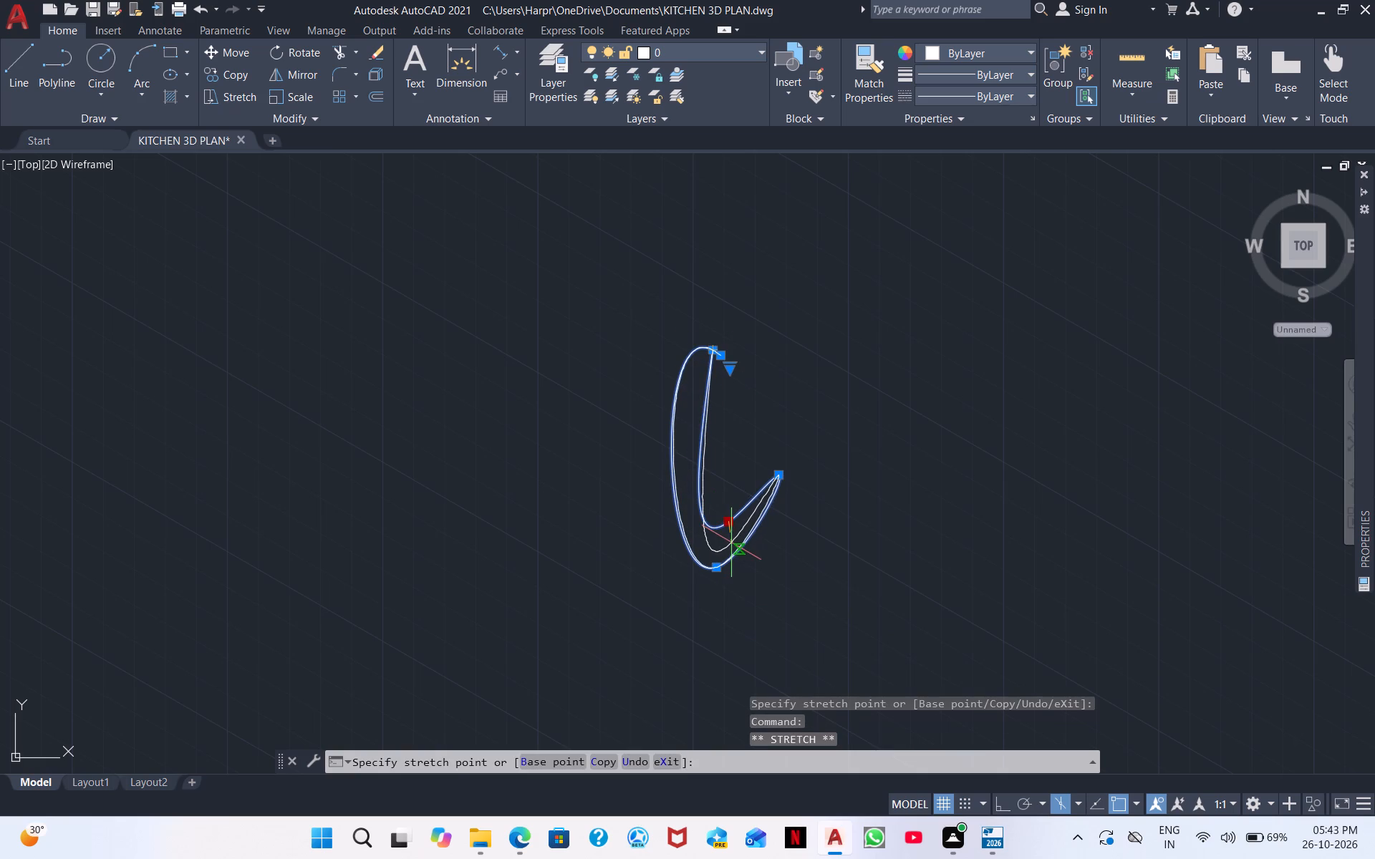
{"action": "left_click_drag", "start_coordinate": [731, 543], "coordinate": [733, 538]}
{"action": "left_click", "coordinate": [730, 538]}
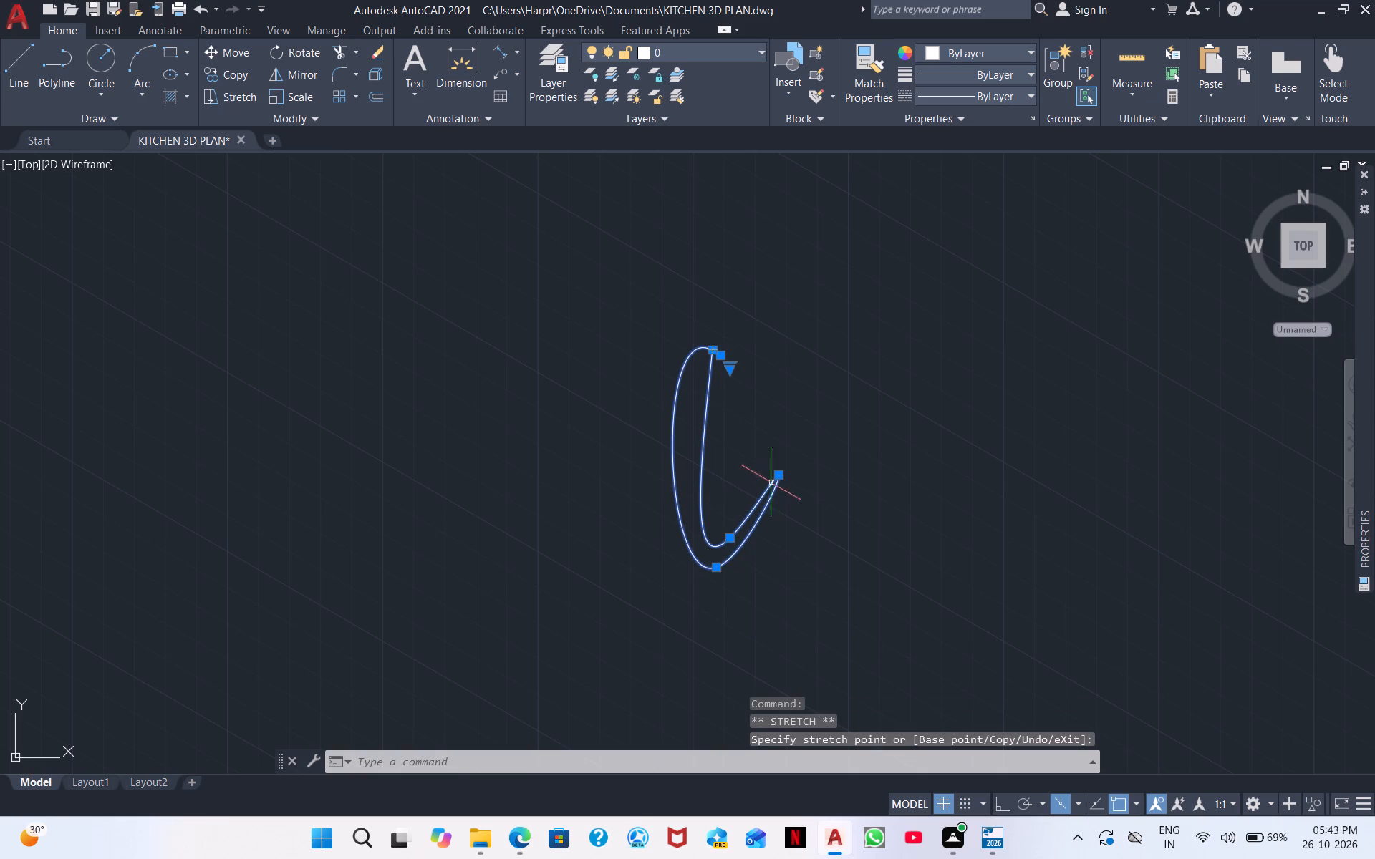
Stretch the hook tip of the handle outline inward and down to shorten the lower hook.
{"action": "left_click_drag", "start_coordinate": [780, 474], "coordinate": [753, 492]}
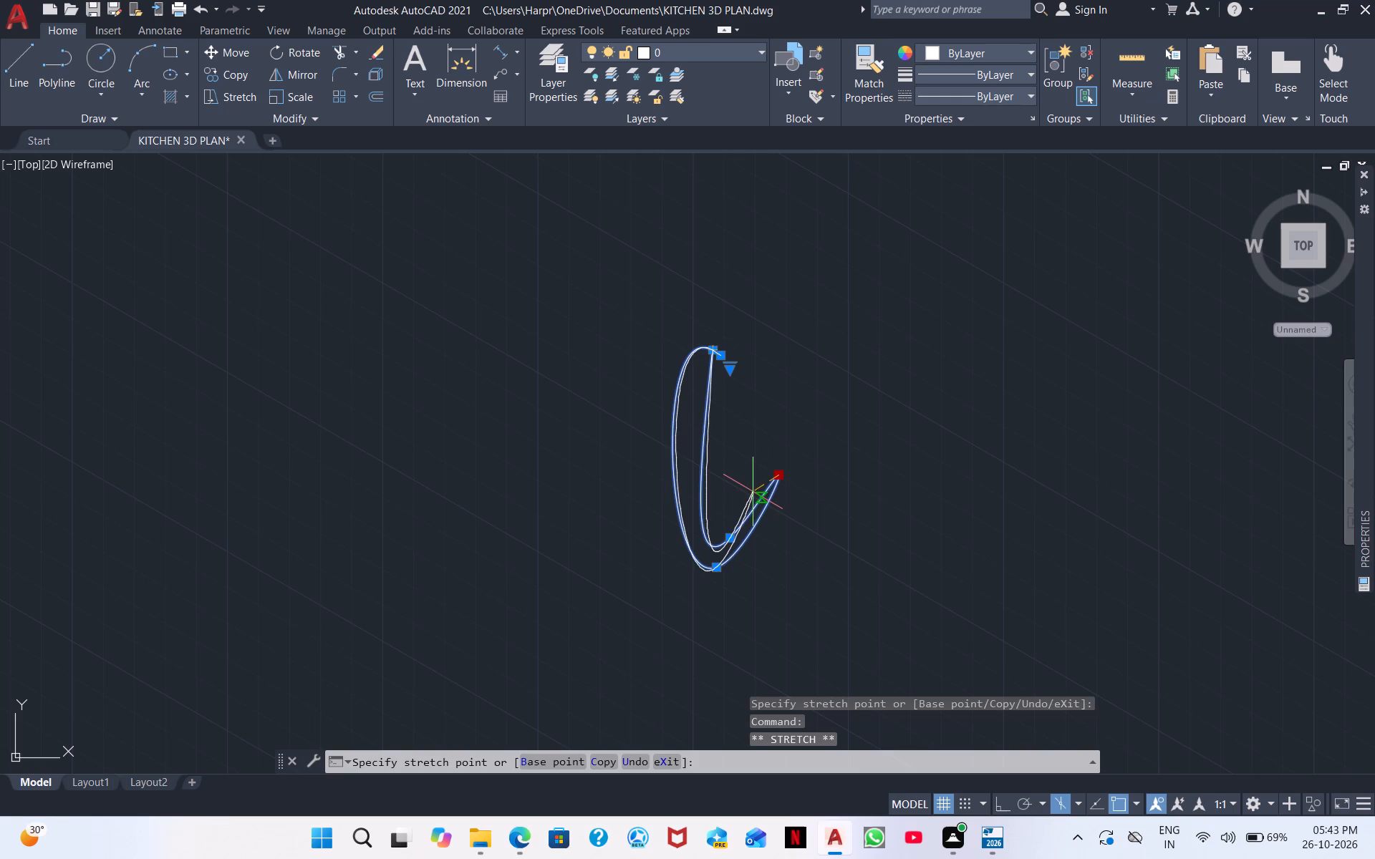
{"action": "left_click_drag", "start_coordinate": [753, 492], "coordinate": [748, 494]}
{"action": "left_click", "coordinate": [748, 494]}
{"action": "left_click_drag", "start_coordinate": [758, 501], "coordinate": [746, 483]}
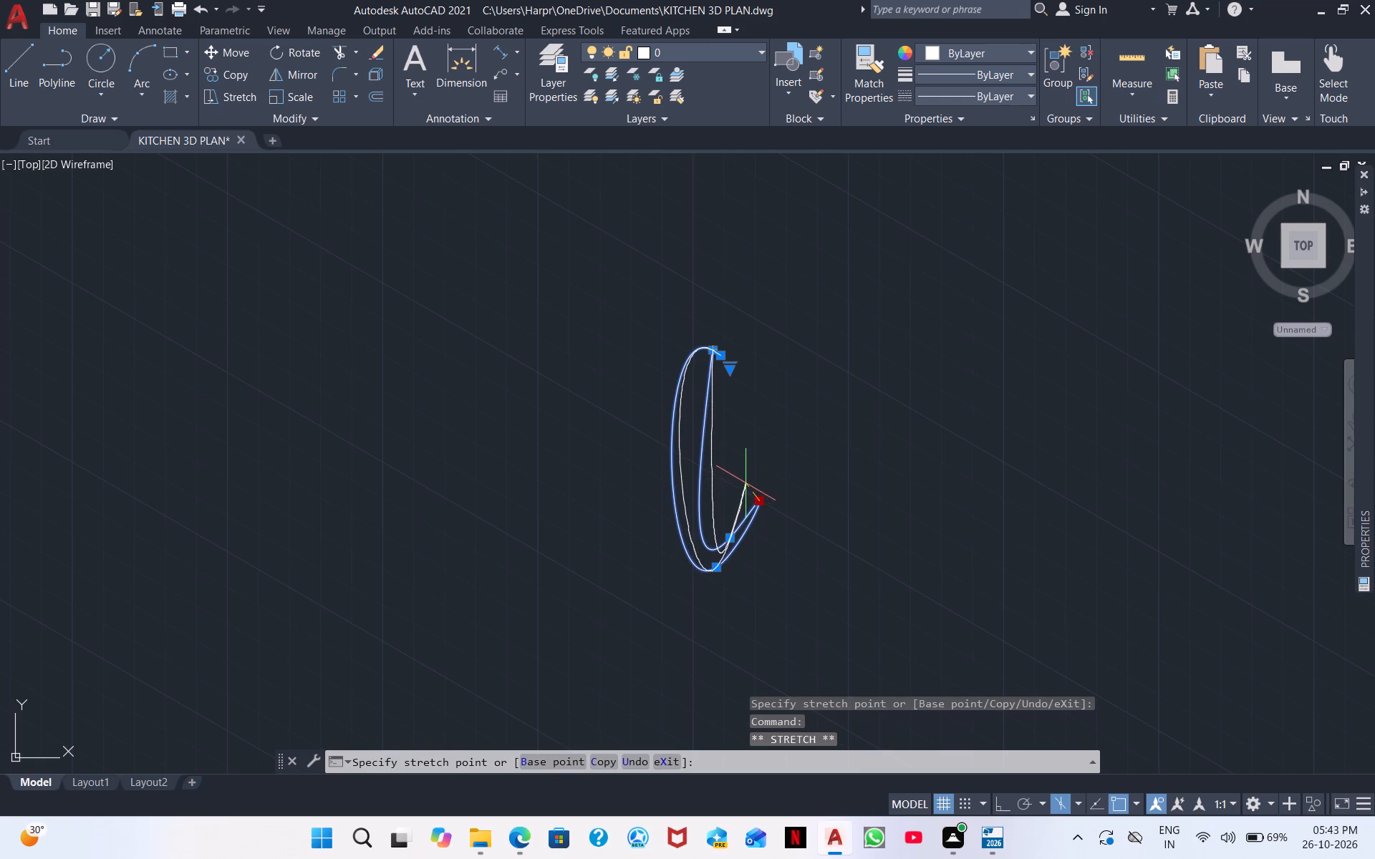
{"action": "left_click_drag", "start_coordinate": [746, 483], "coordinate": [756, 535]}
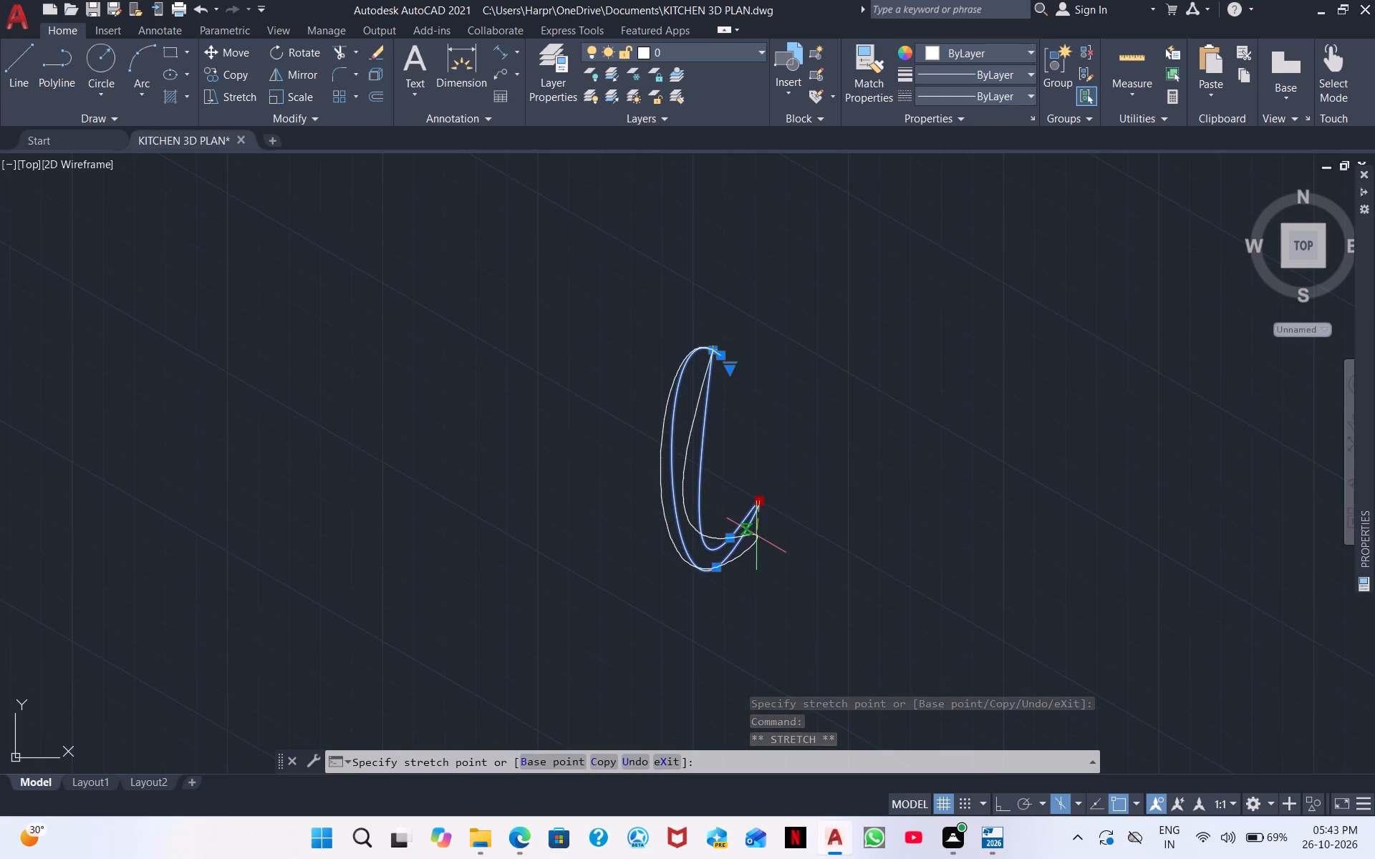
{"action": "left_click_drag", "start_coordinate": [756, 535], "coordinate": [764, 520]}
{"action": "left_click", "coordinate": [764, 520]}
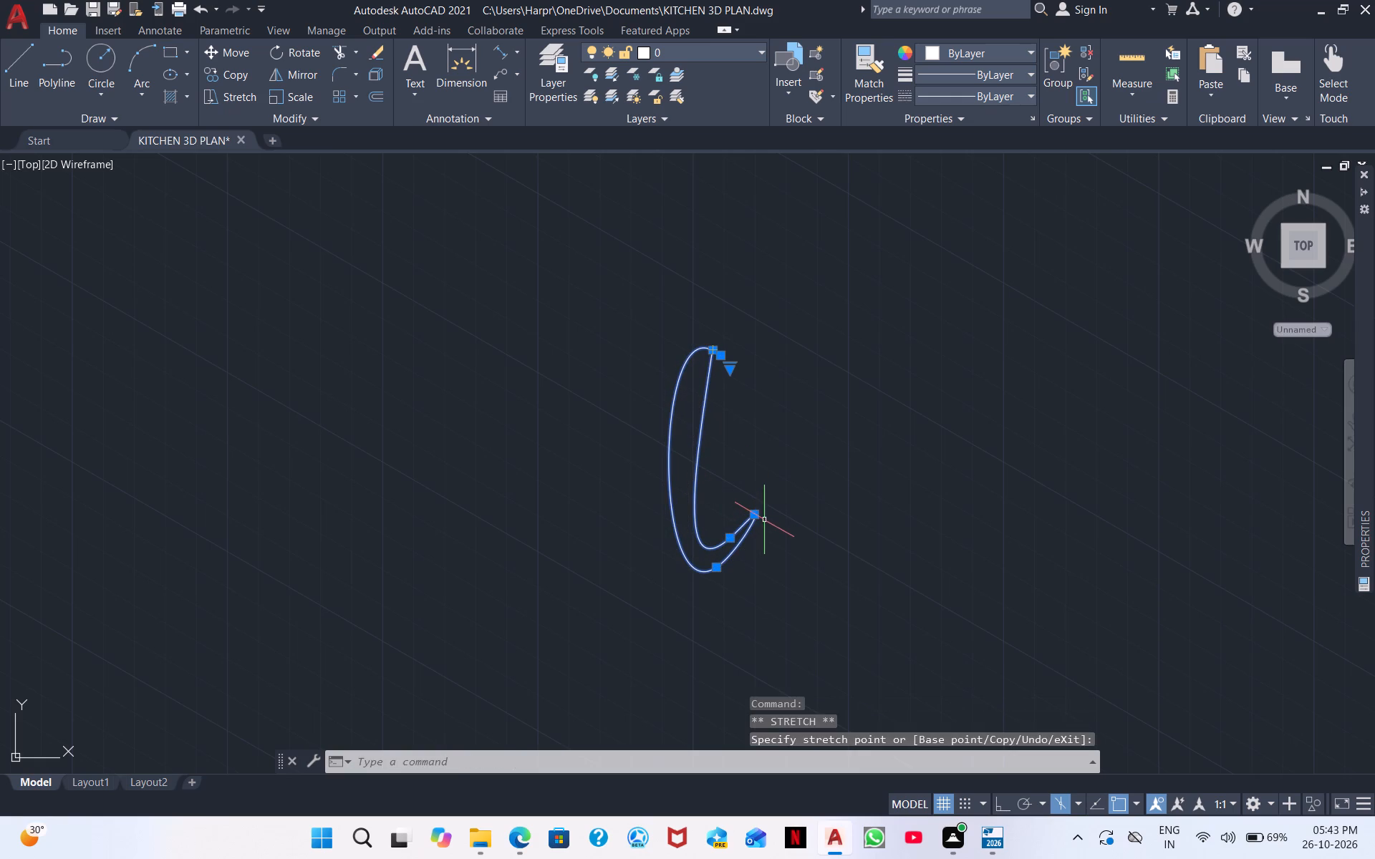
Stretch the free upper end of the handle outline downward and adjust the adjoining top fit point.
{"action": "left_click", "coordinate": [728, 349]}
{"action": "left_click_drag", "start_coordinate": [713, 353], "coordinate": [723, 369]}
{"action": "left_click_drag", "start_coordinate": [718, 352], "coordinate": [727, 379]}
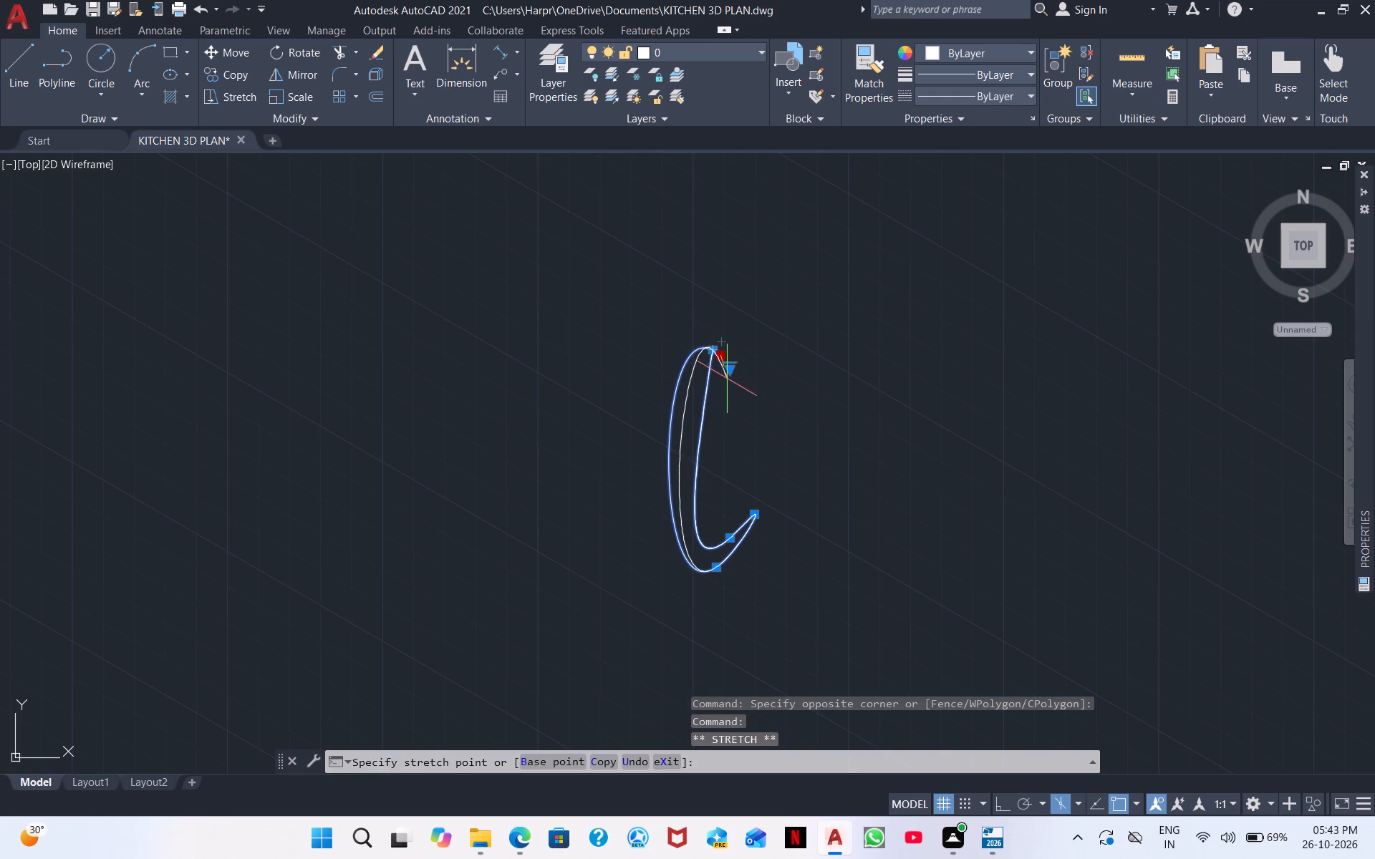
{"action": "left_click_drag", "start_coordinate": [727, 379], "coordinate": [730, 389]}
{"action": "left_click", "coordinate": [730, 391]}
{"action": "scroll", "coordinate": [720, 364], "scroll_direction": "up", "scroll_amount": 2}
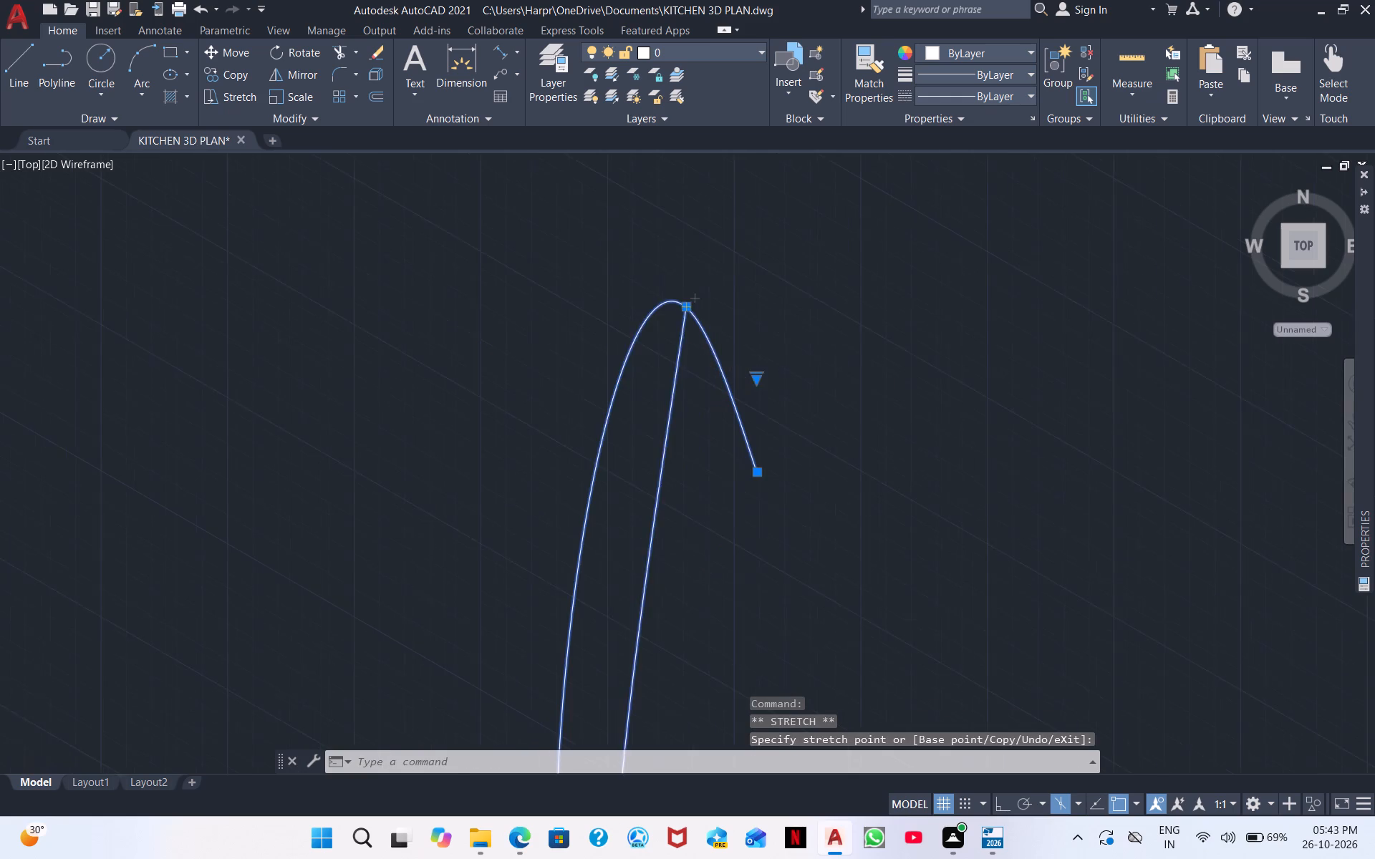
{"action": "scroll", "coordinate": [720, 364], "scroll_direction": "up", "scroll_amount": 3}
{"action": "left_click_drag", "start_coordinate": [629, 218], "coordinate": [672, 290]}
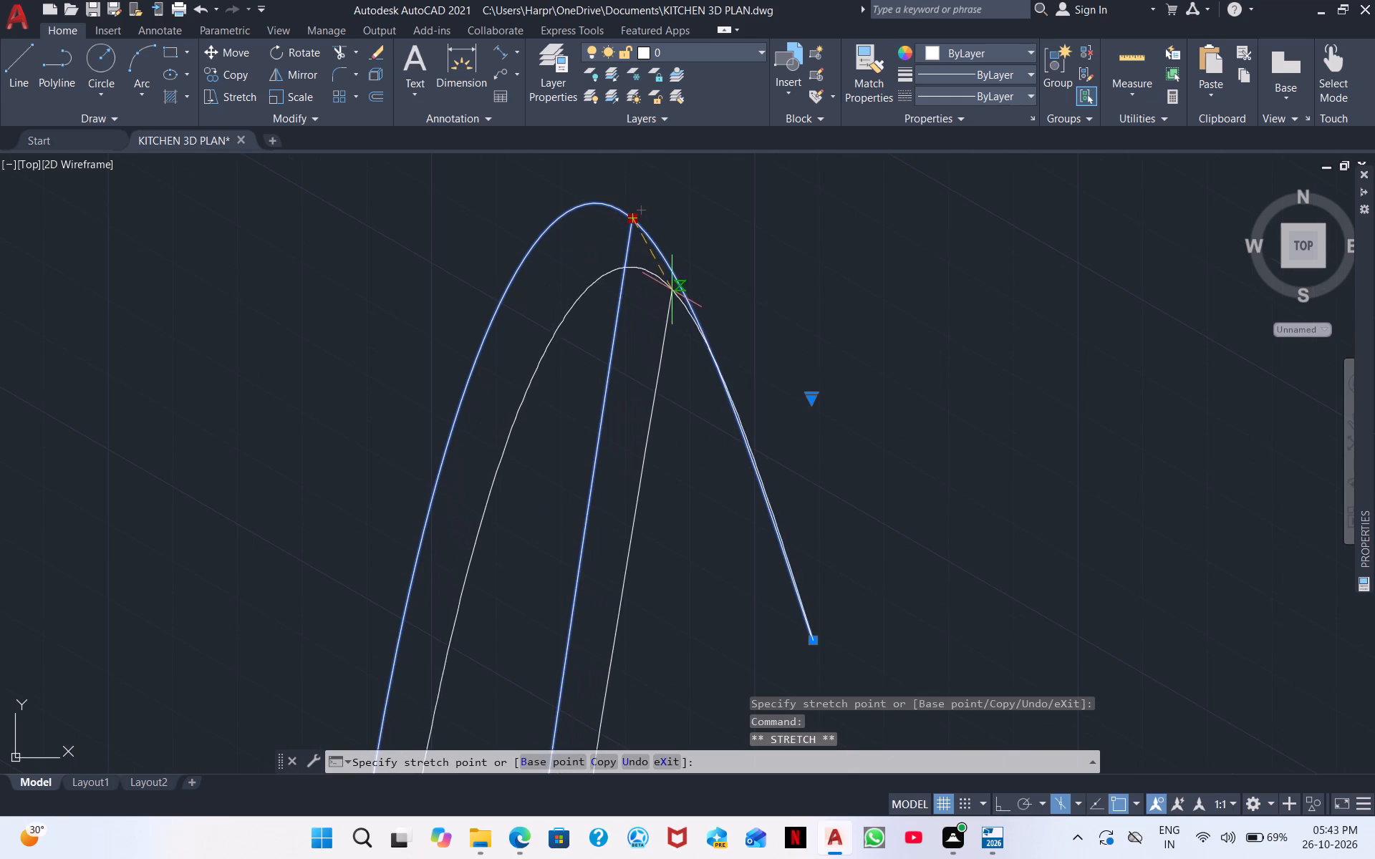
{"action": "left_click_drag", "start_coordinate": [672, 290], "coordinate": [622, 220]}
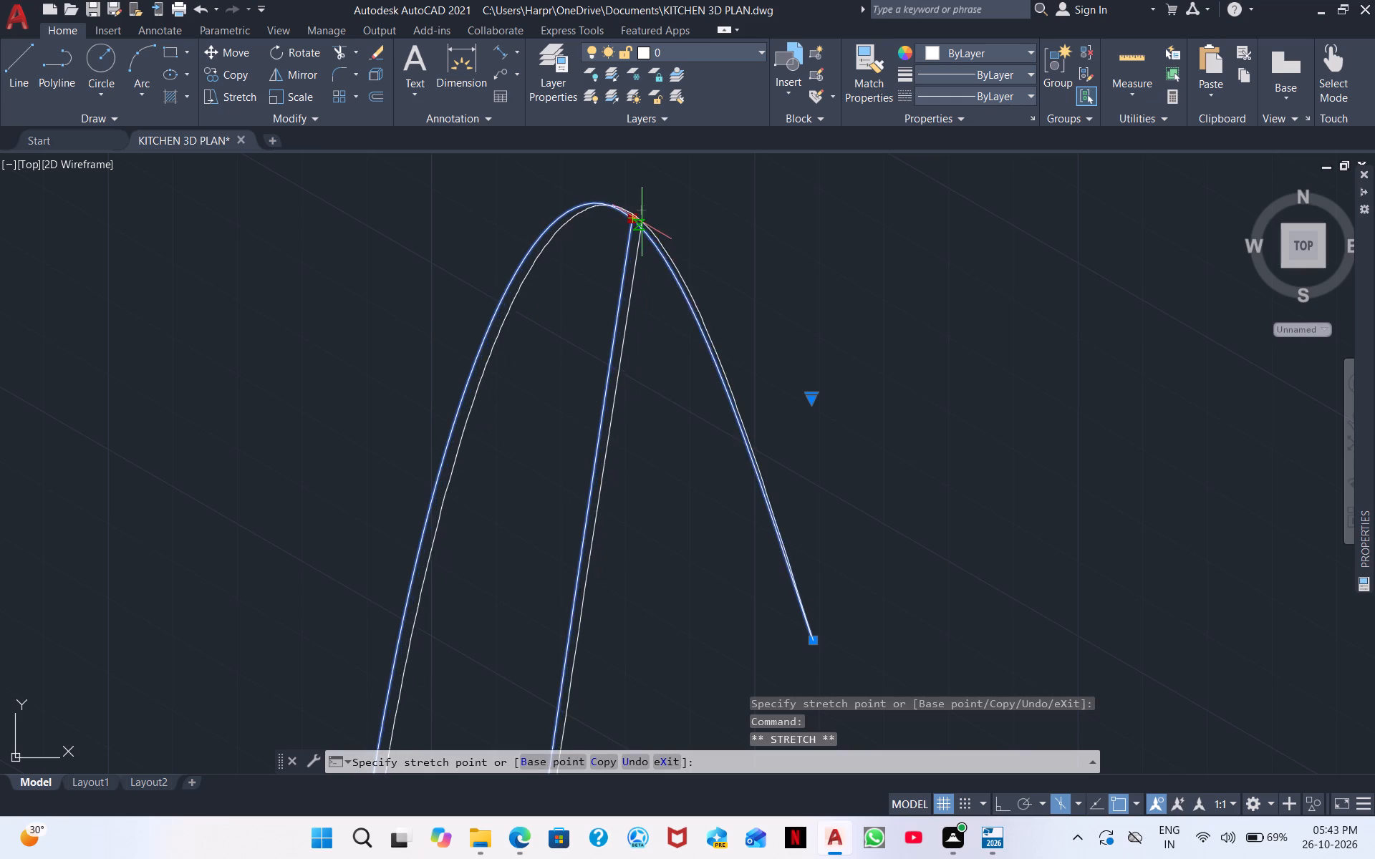
{"action": "left_click", "coordinate": [634, 224]}
{"action": "scroll", "coordinate": [708, 367], "scroll_direction": "down", "scroll_amount": 4}
{"action": "middle_click_drag", "start_coordinate": [823, 470], "coordinate": [797, 346]}
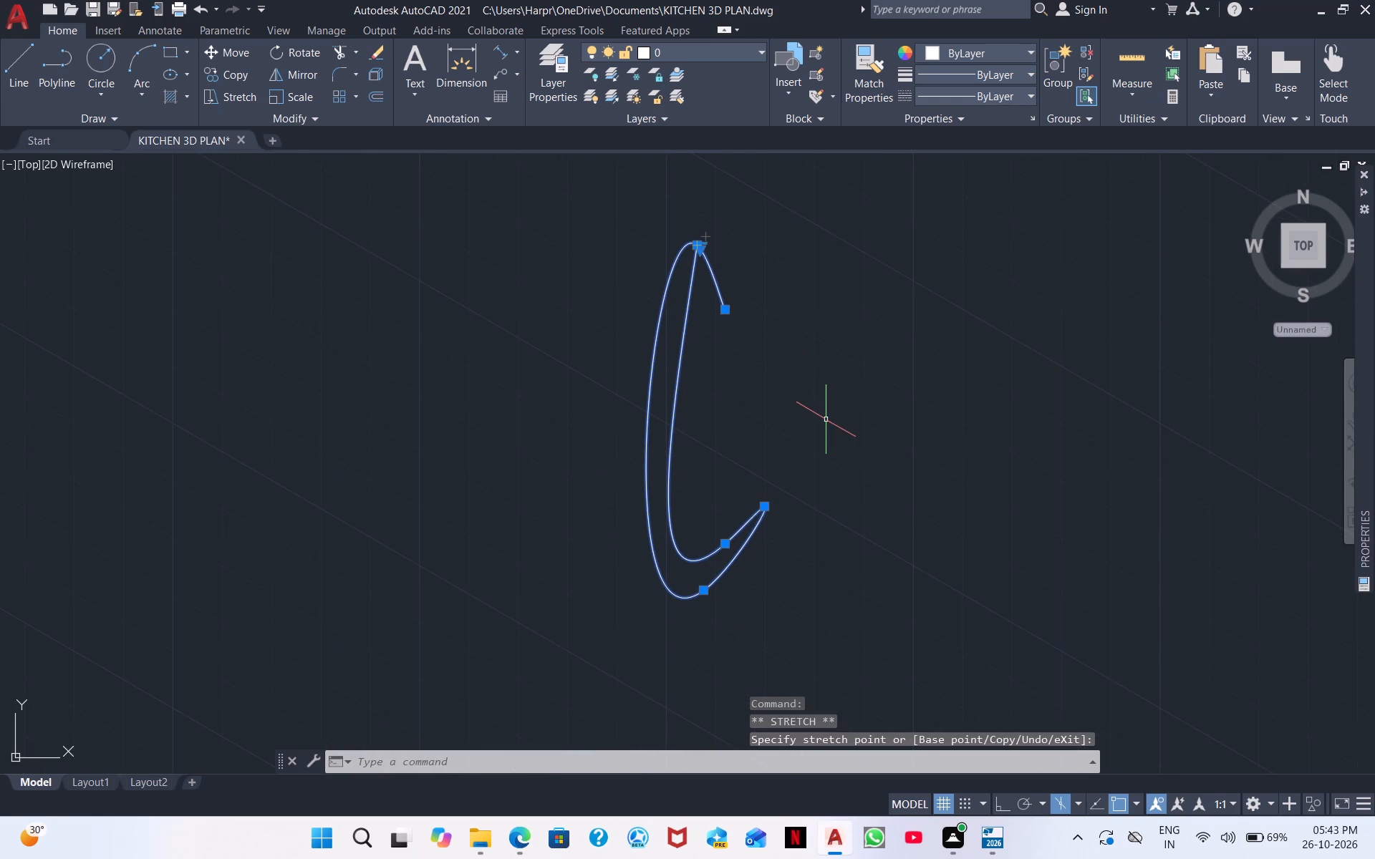
{"action": "key", "text": "Escape"}
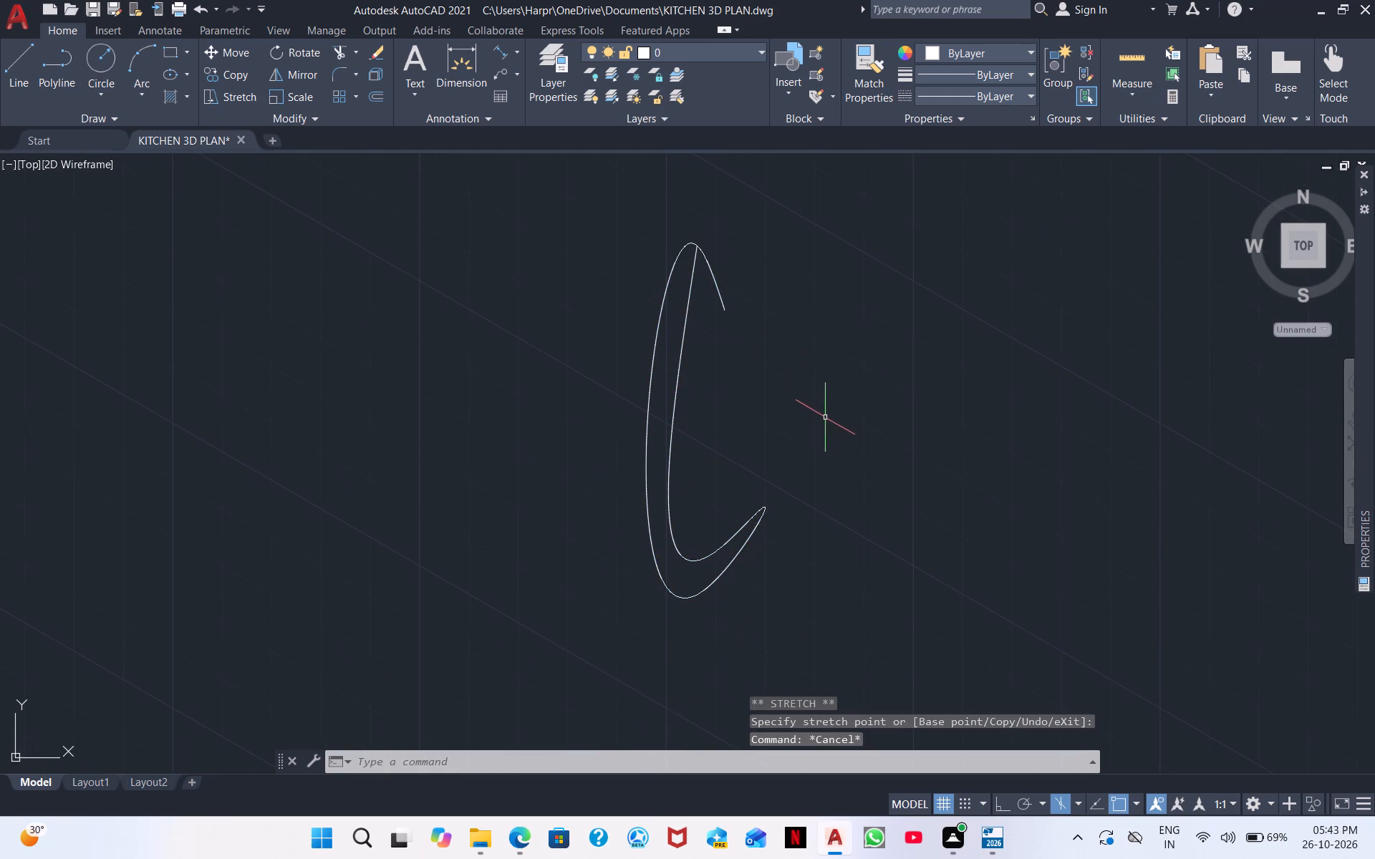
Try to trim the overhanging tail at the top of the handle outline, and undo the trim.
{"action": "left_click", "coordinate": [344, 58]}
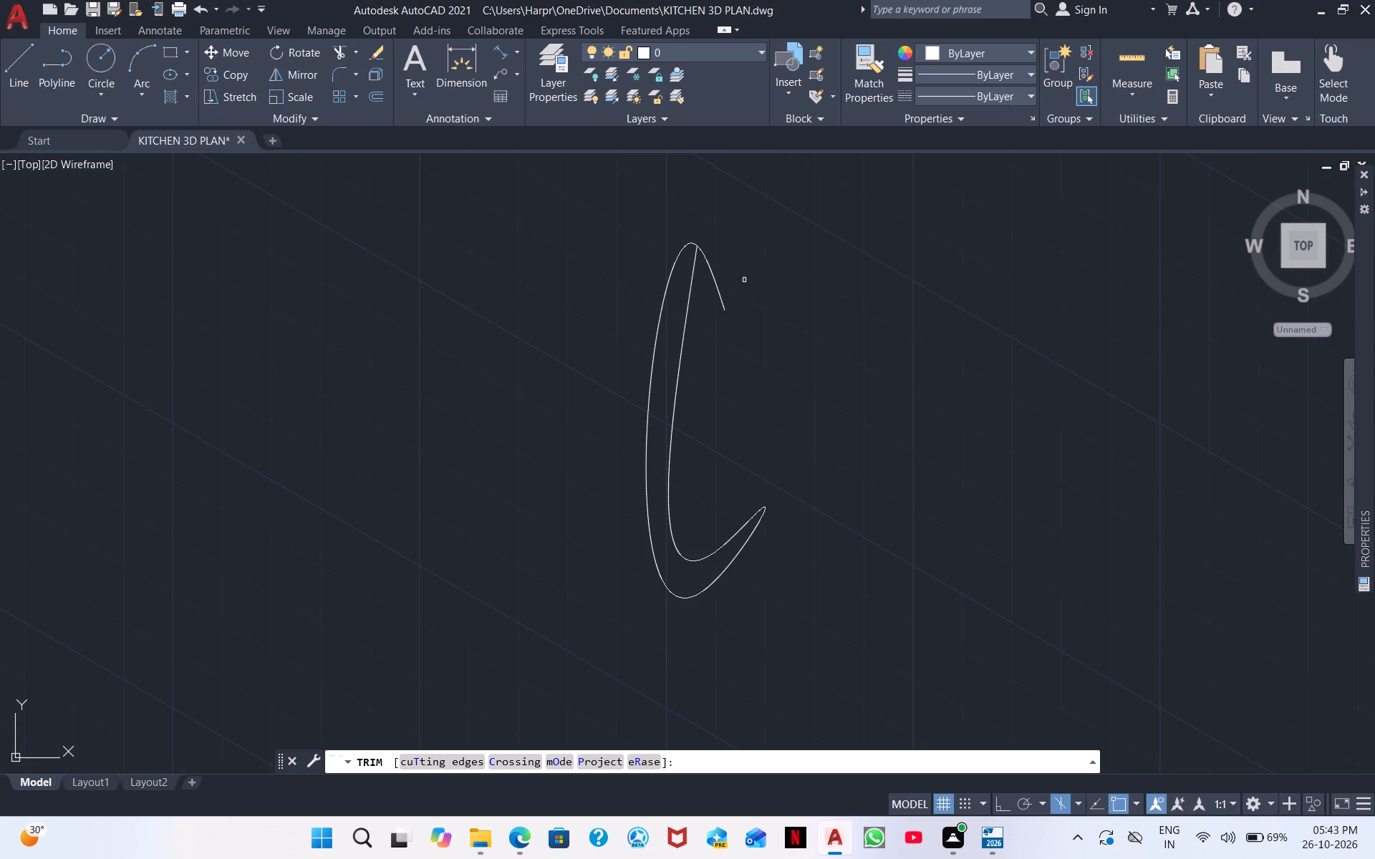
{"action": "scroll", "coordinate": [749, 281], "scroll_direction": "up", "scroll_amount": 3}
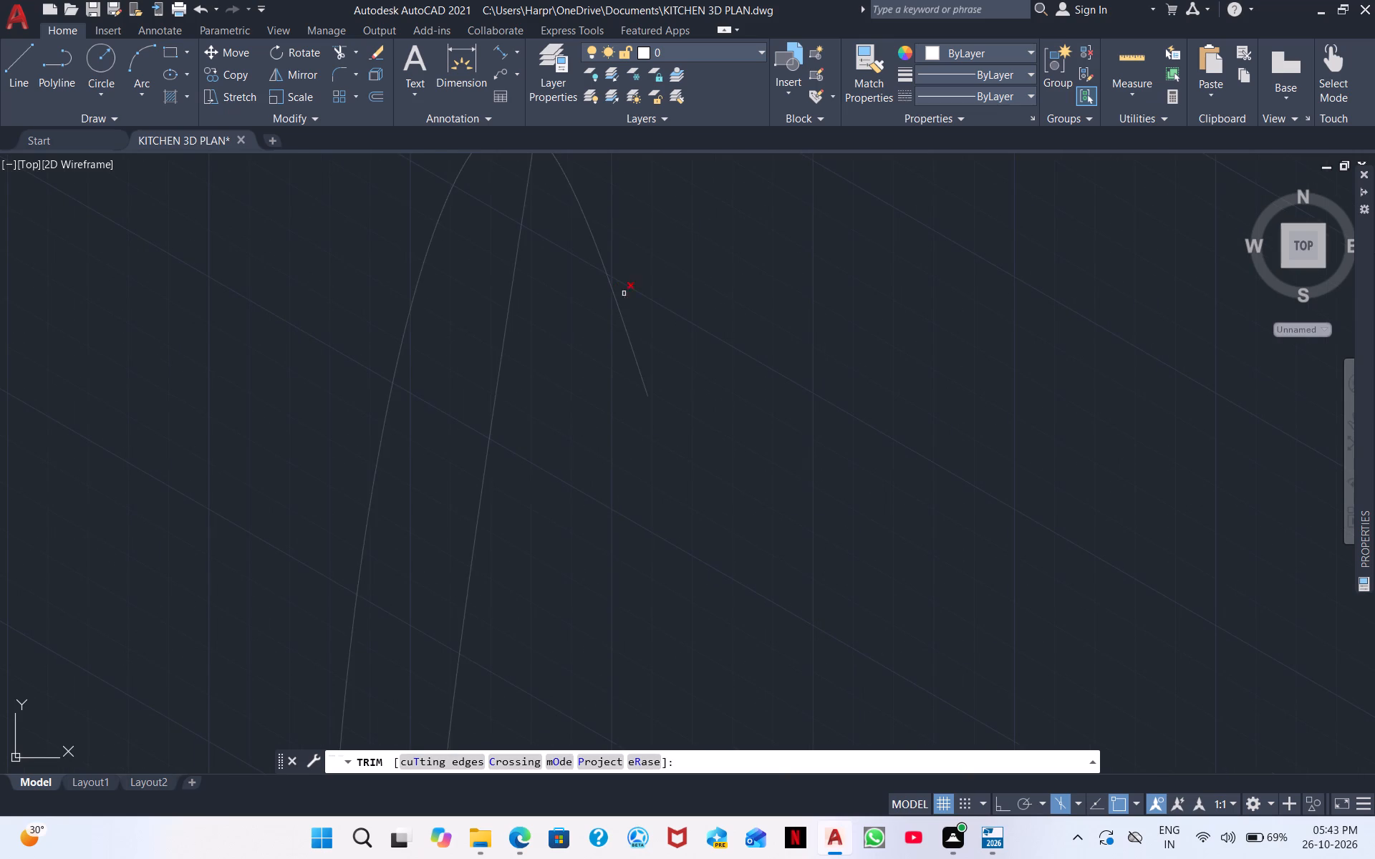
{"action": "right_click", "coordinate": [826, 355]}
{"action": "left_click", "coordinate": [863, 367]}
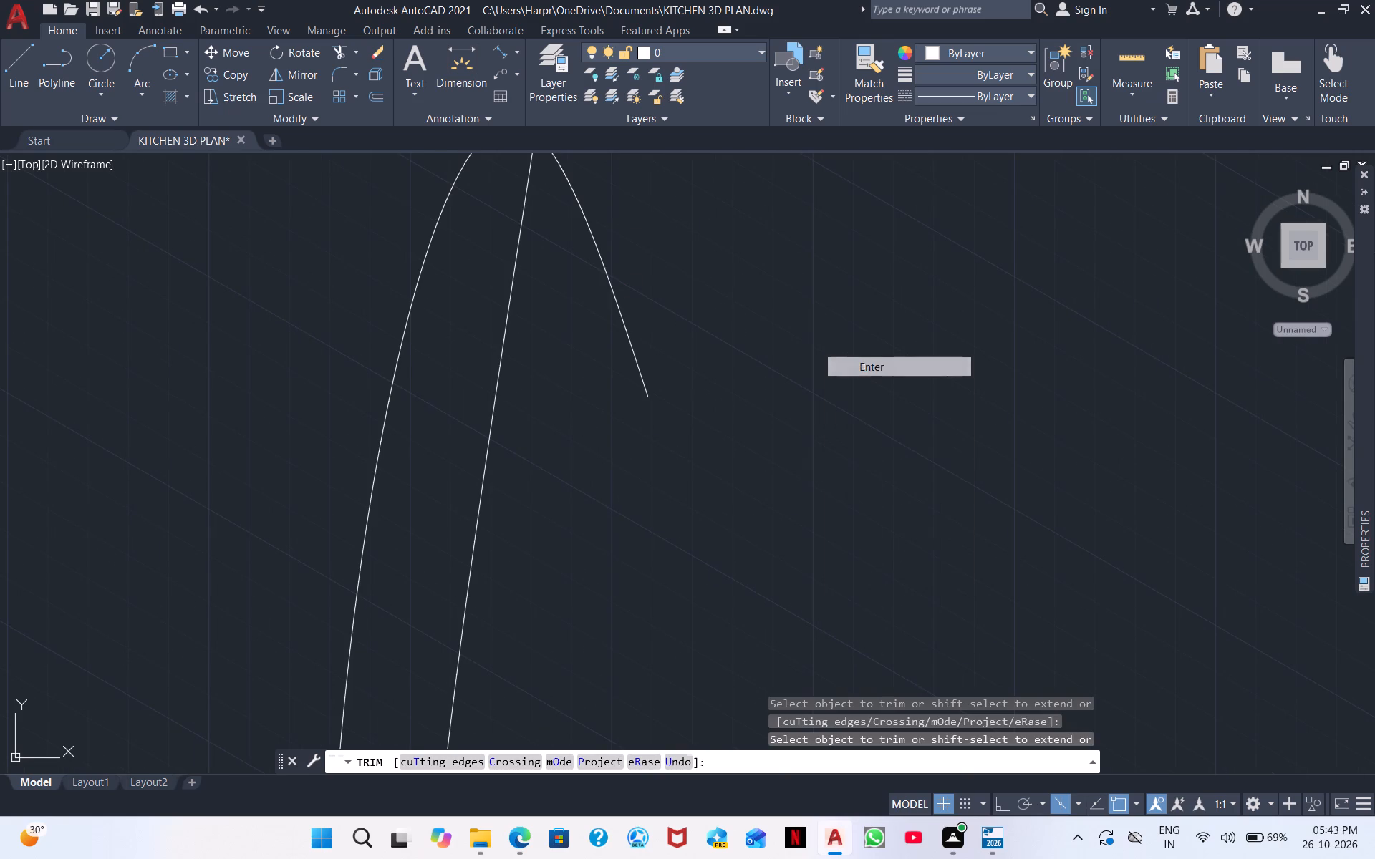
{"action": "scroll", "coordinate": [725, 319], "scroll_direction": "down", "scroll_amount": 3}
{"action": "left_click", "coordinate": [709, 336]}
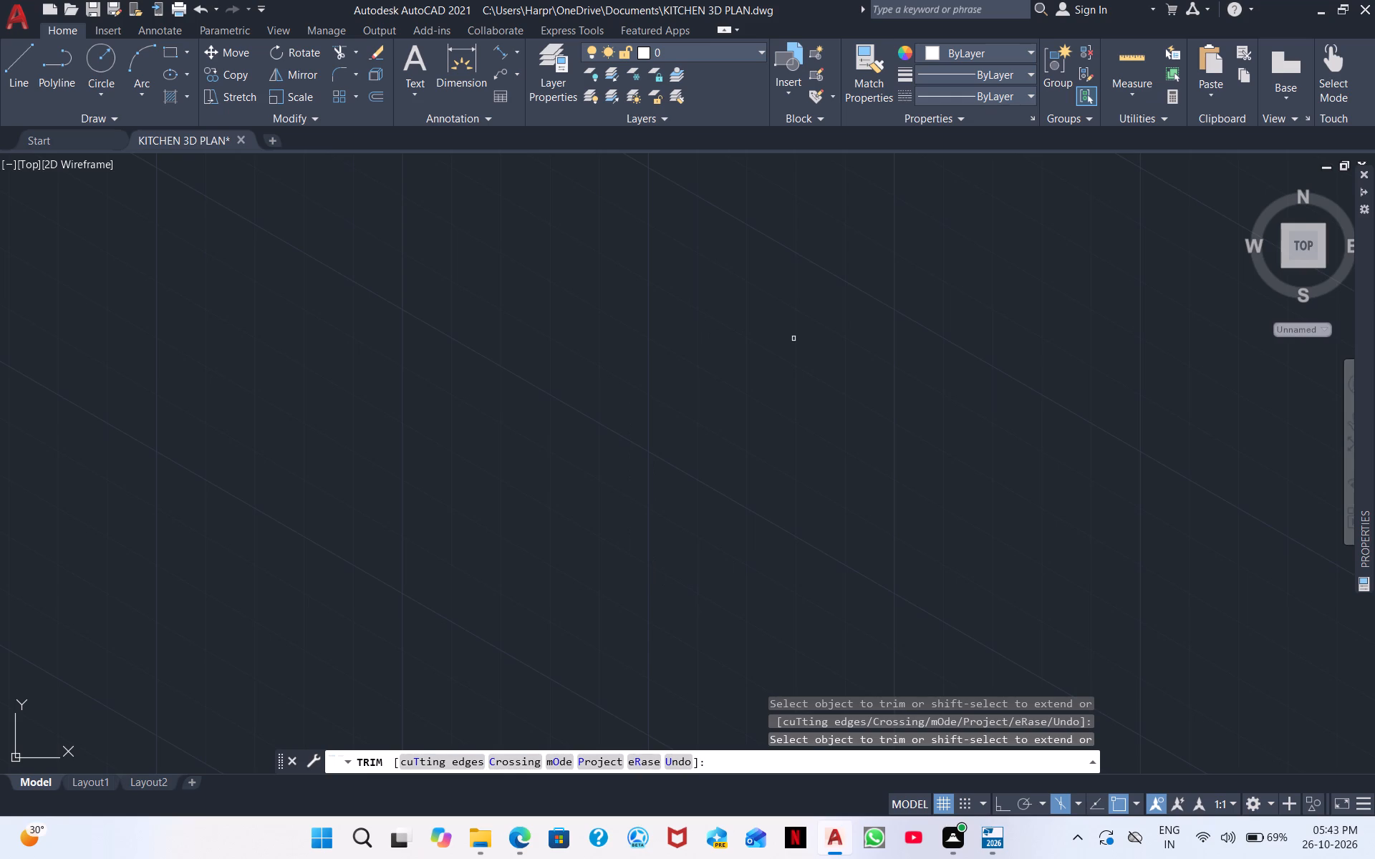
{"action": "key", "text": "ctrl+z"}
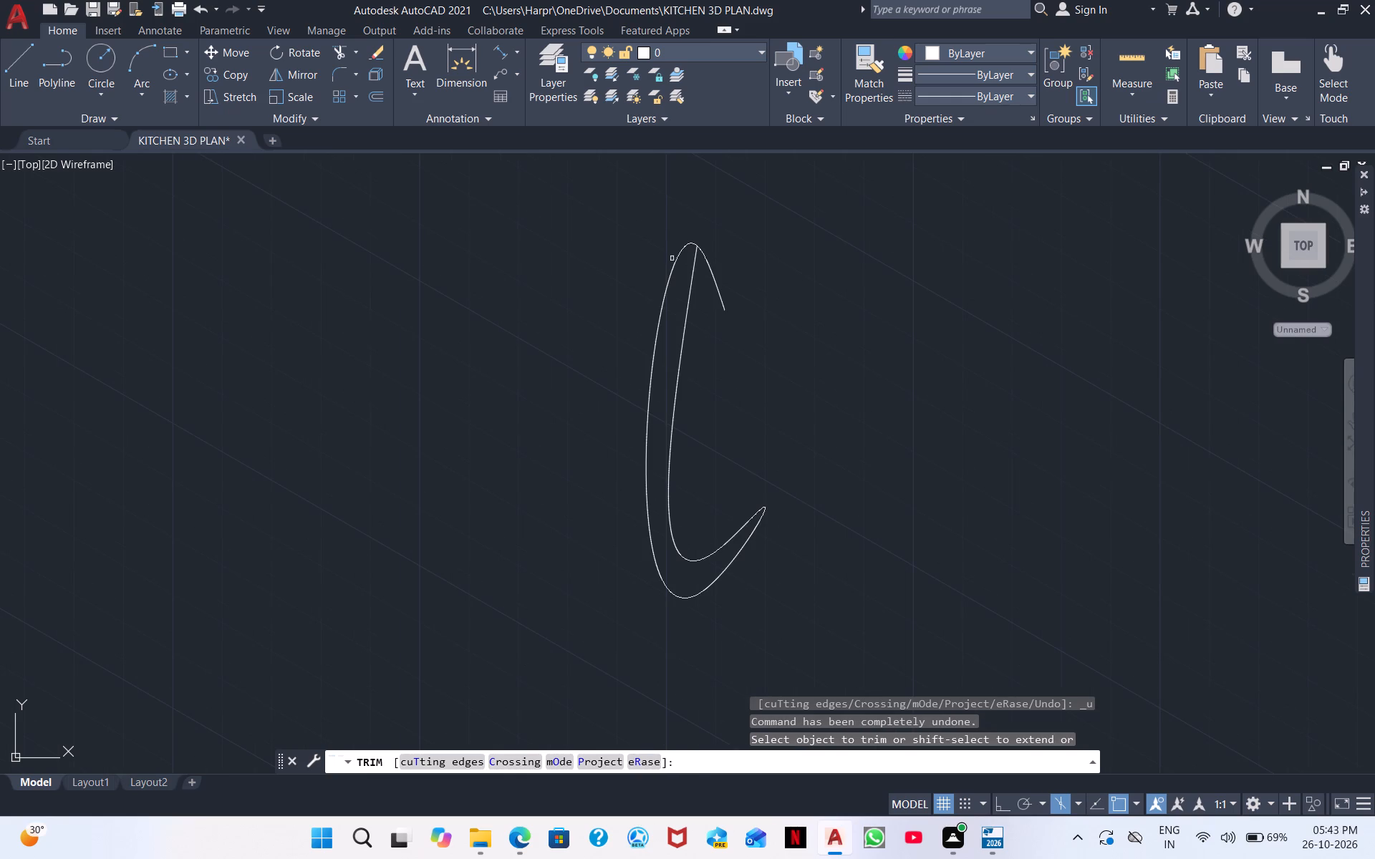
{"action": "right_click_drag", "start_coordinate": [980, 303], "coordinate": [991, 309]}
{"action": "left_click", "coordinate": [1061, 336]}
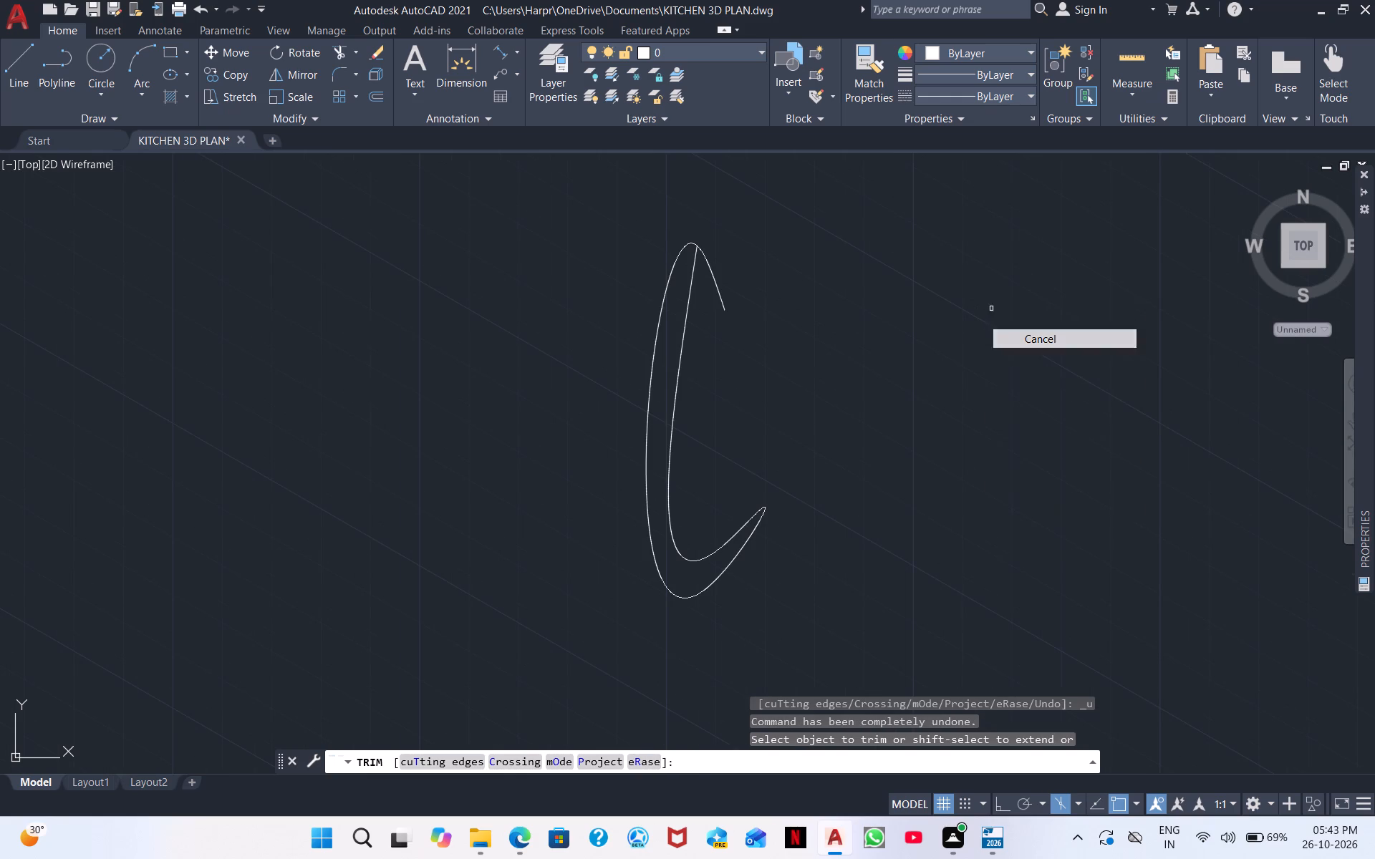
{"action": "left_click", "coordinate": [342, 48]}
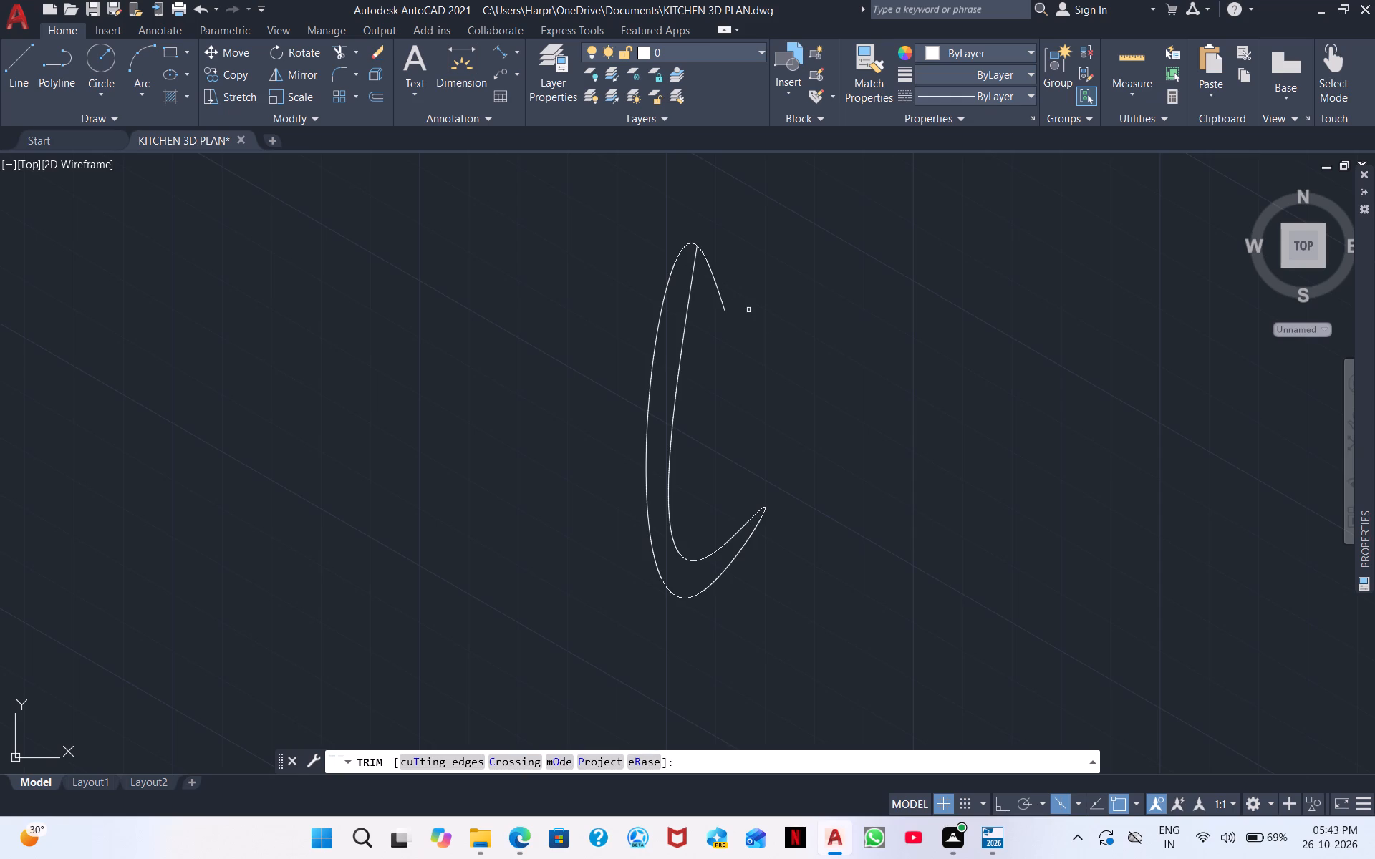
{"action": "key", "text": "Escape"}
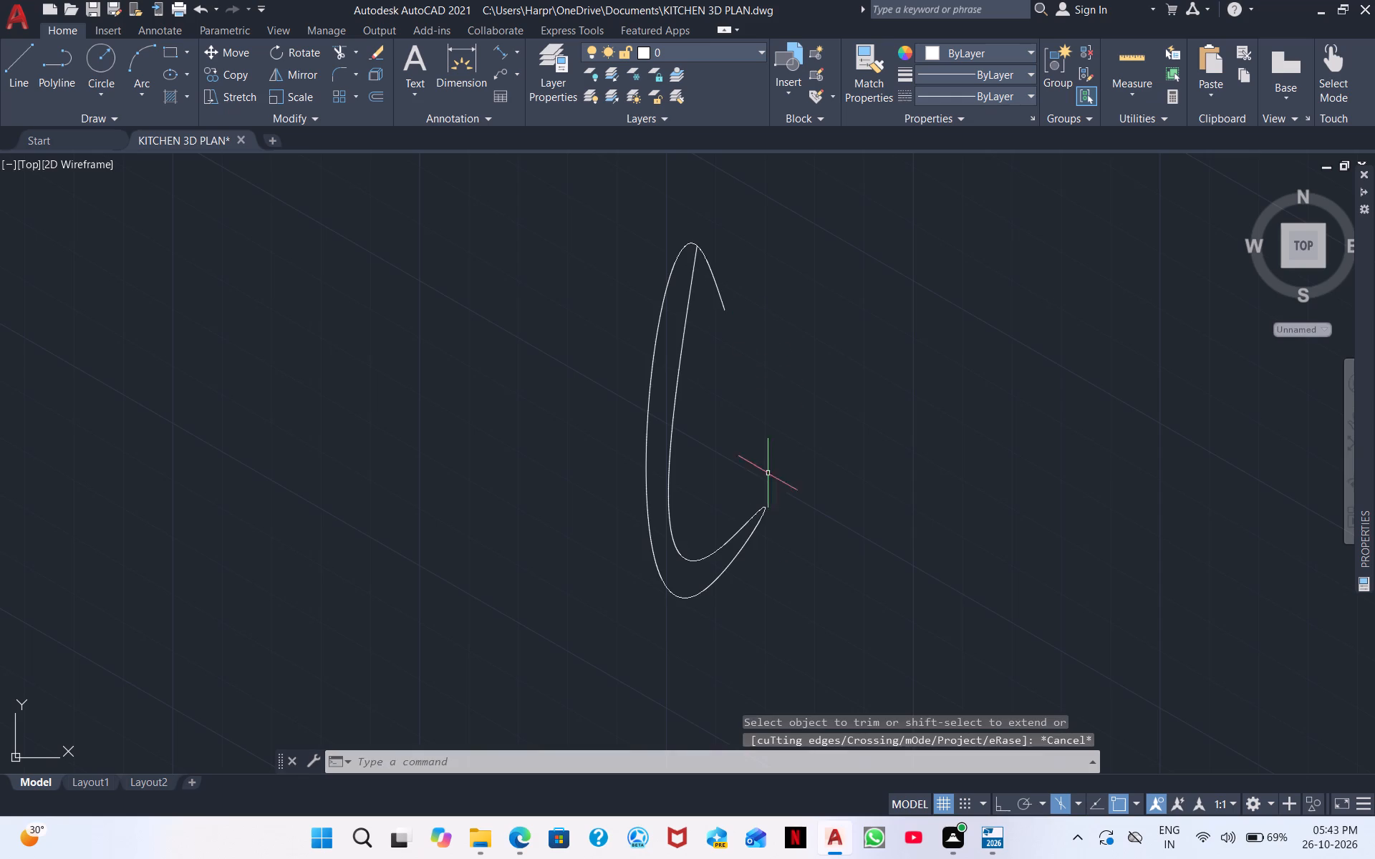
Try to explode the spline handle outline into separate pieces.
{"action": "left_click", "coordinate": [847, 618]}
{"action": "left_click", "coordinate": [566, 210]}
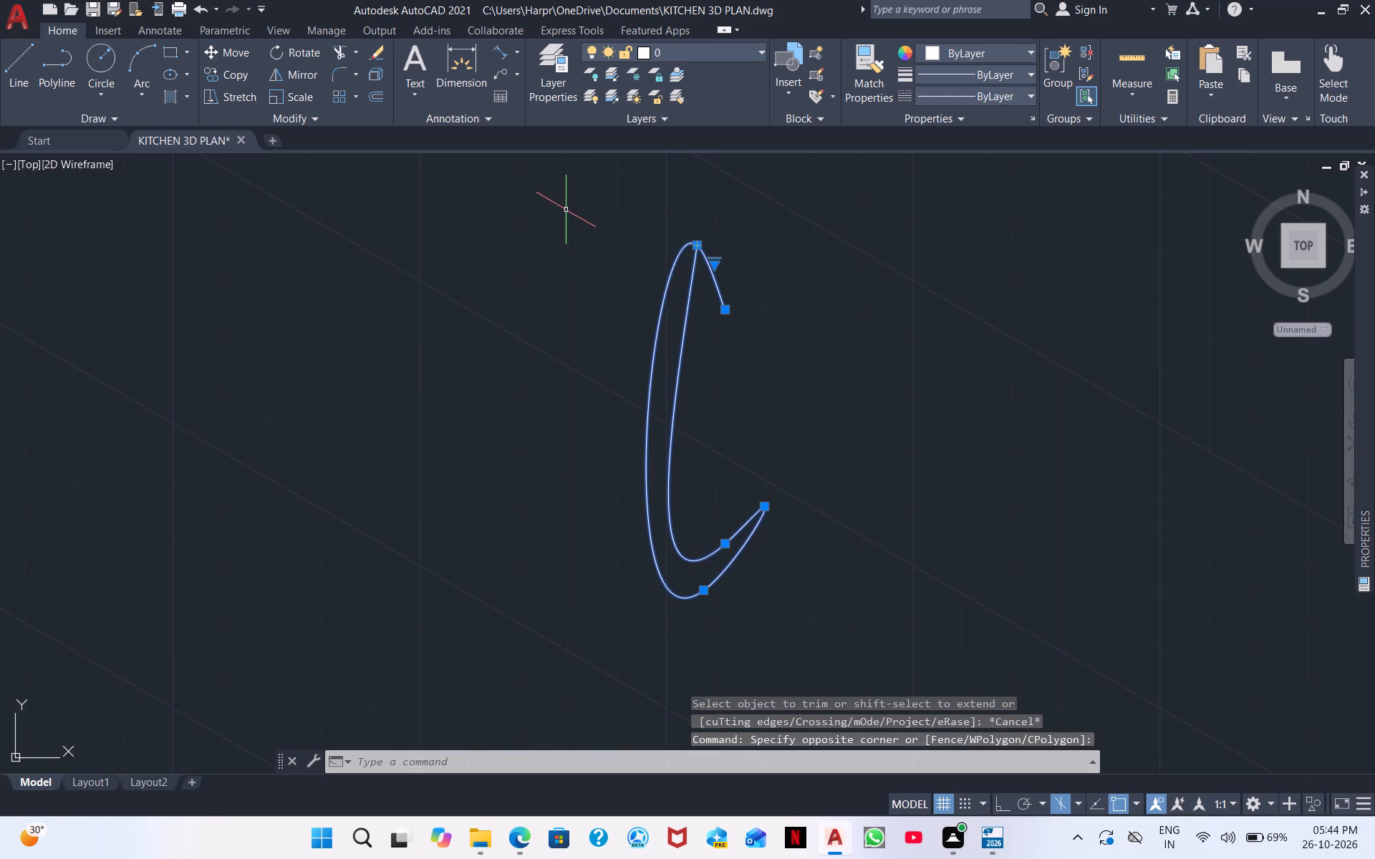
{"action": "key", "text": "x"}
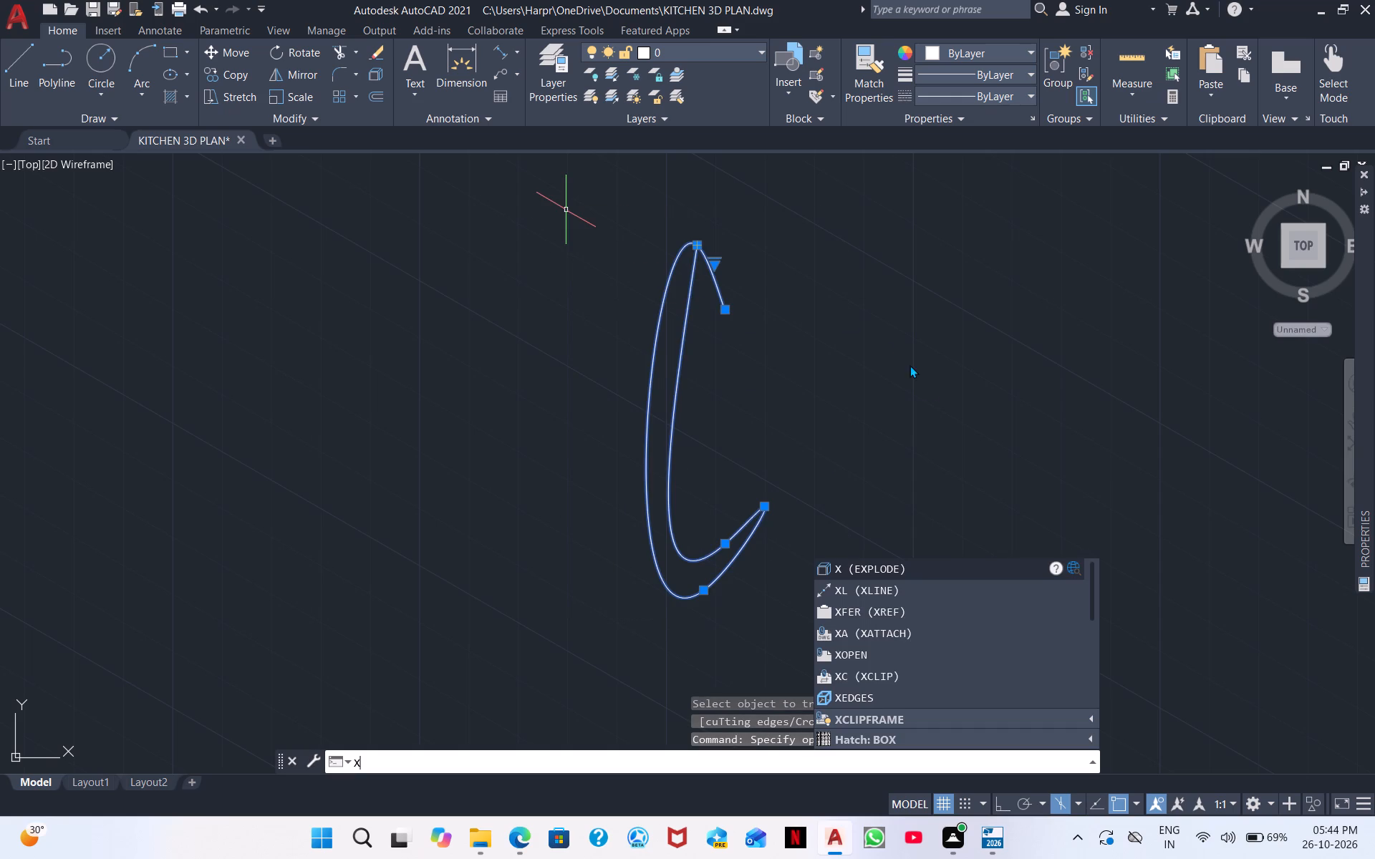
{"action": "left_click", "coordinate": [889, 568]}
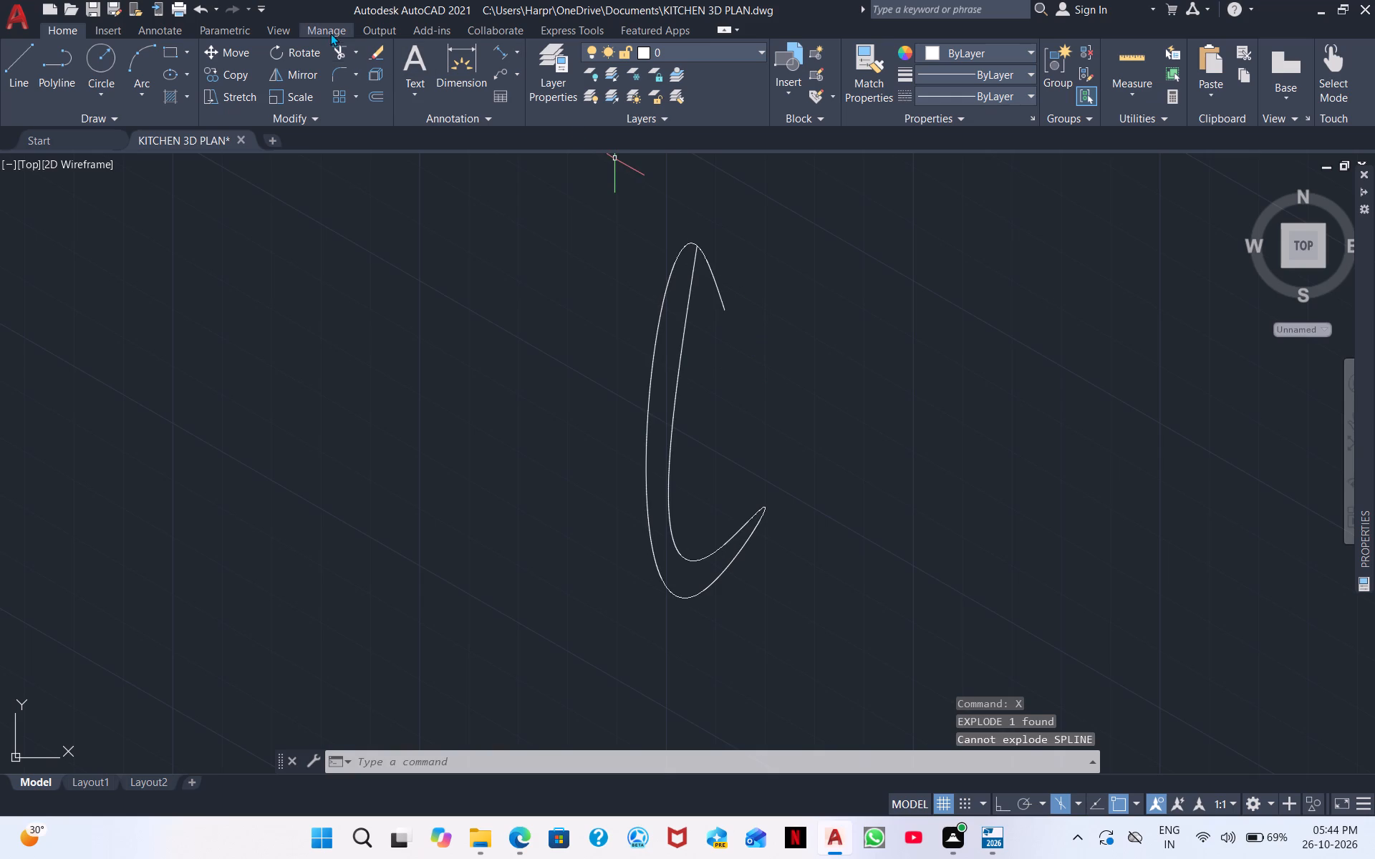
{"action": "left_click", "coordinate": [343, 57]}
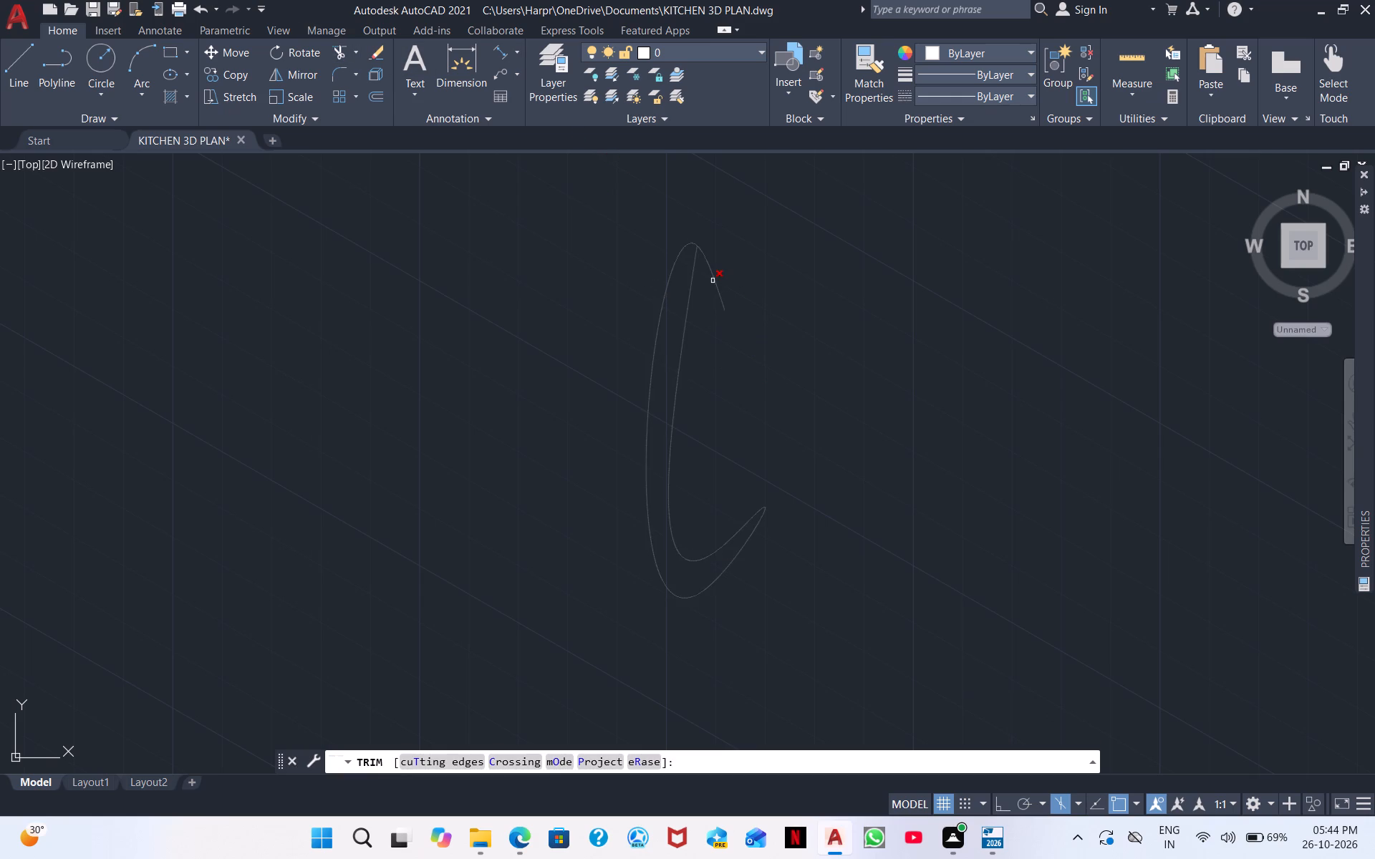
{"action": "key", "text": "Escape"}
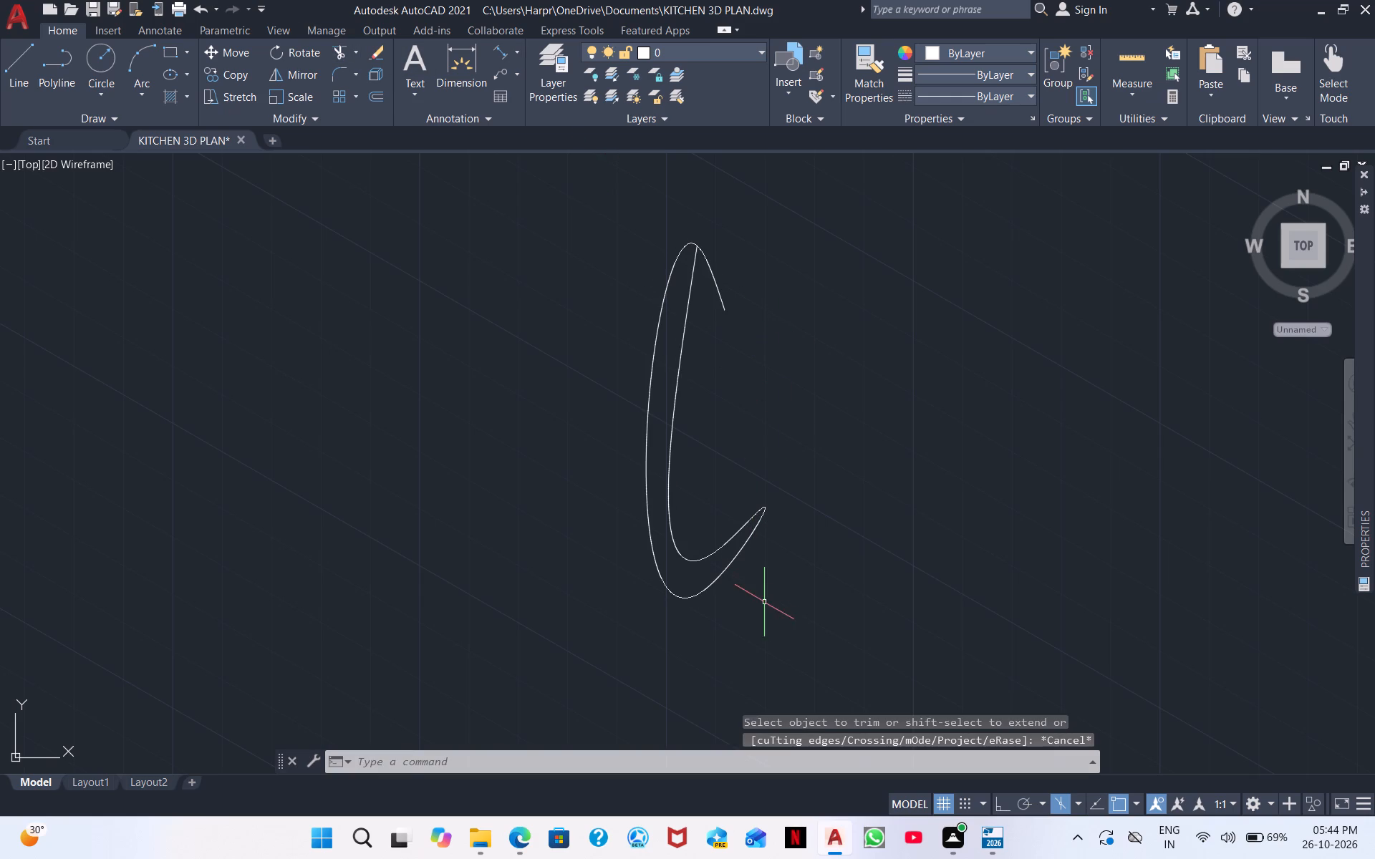
Stretch the top fit point of the spline handle outline down close to its free upper end.
{"action": "left_click", "coordinate": [794, 596]}
{"action": "left_click", "coordinate": [577, 256]}
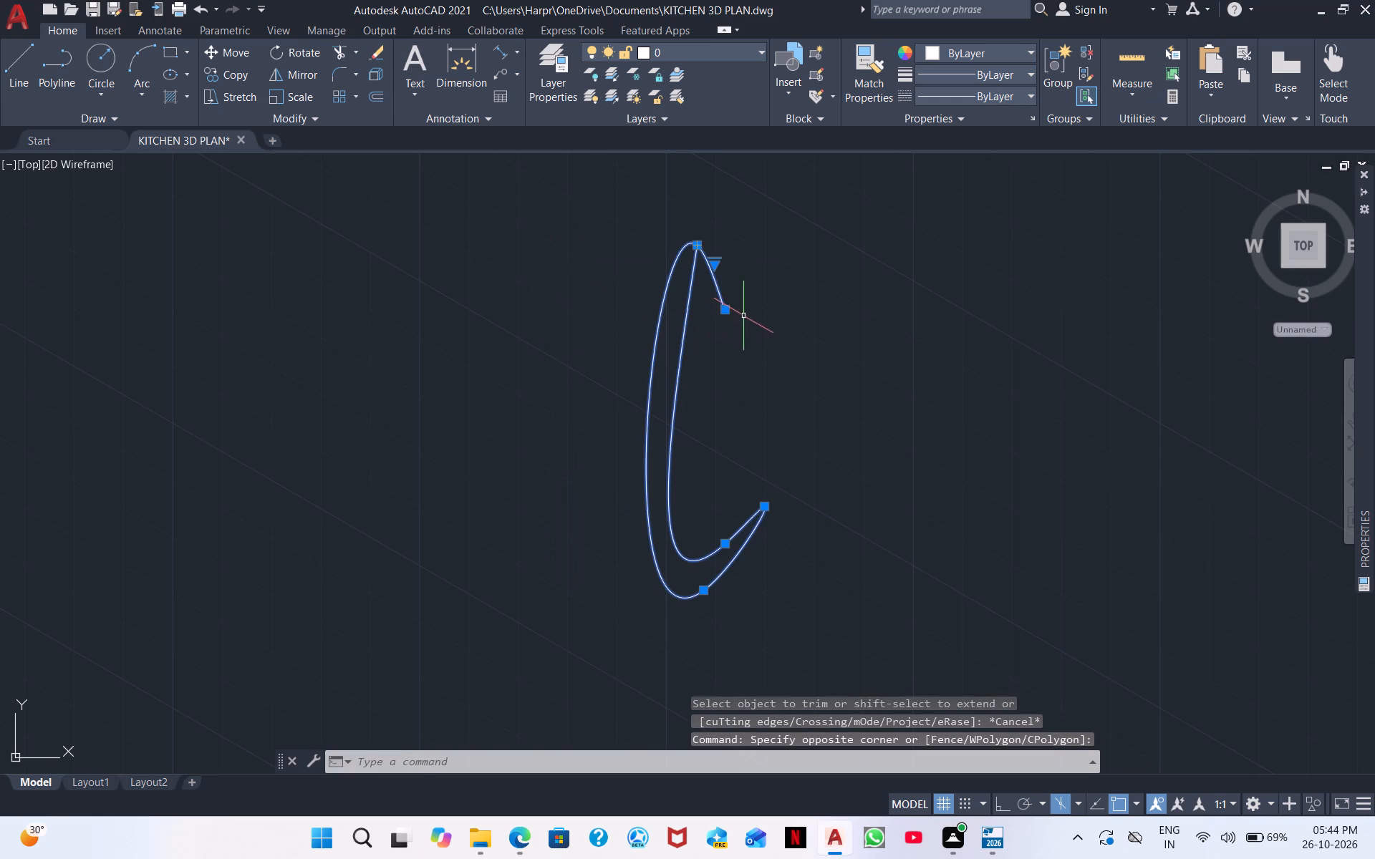
{"action": "left_click_drag", "start_coordinate": [697, 247], "coordinate": [710, 287]}
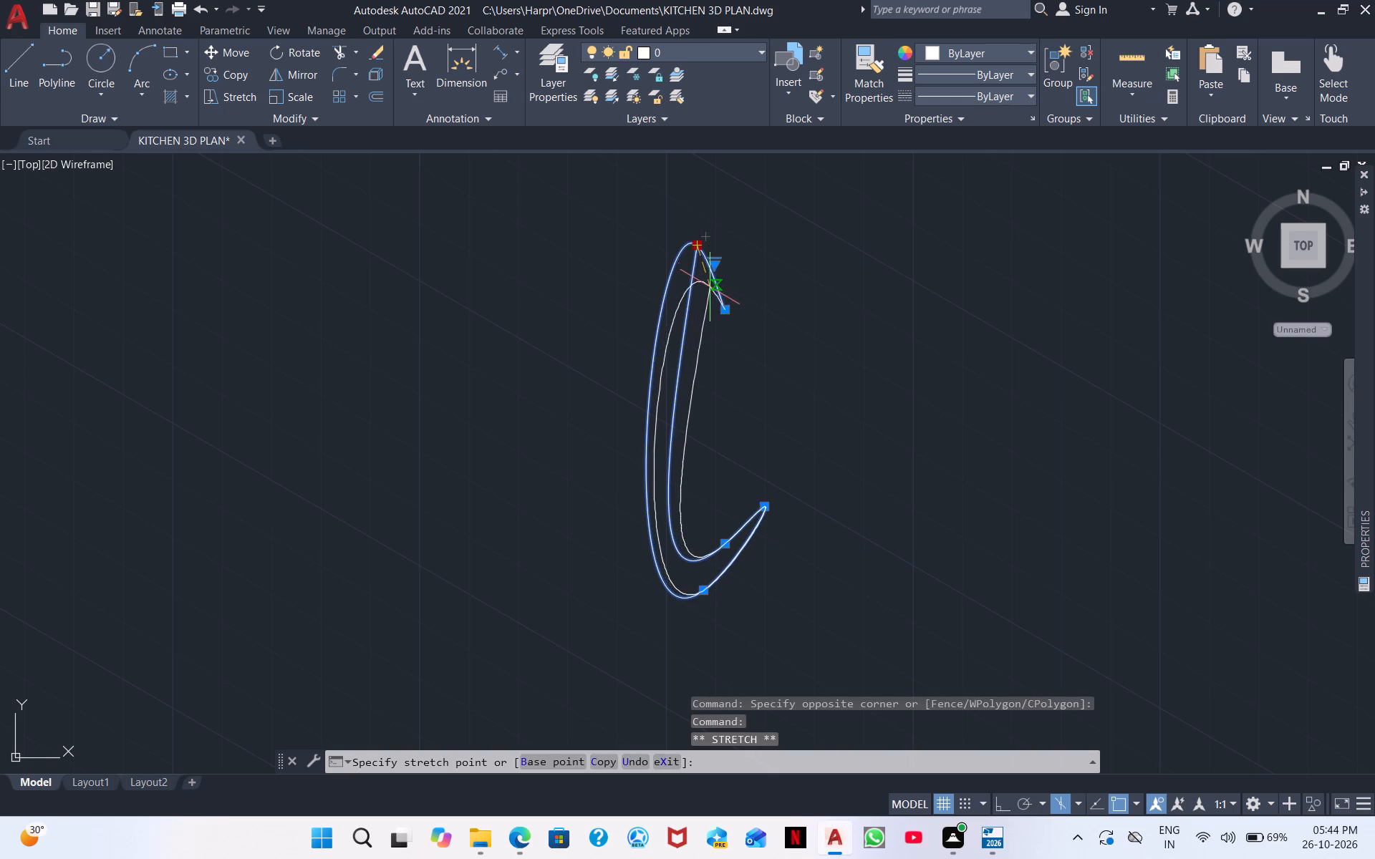
{"action": "left_click_drag", "start_coordinate": [710, 287], "coordinate": [723, 300]}
{"action": "left_click", "coordinate": [723, 300]}
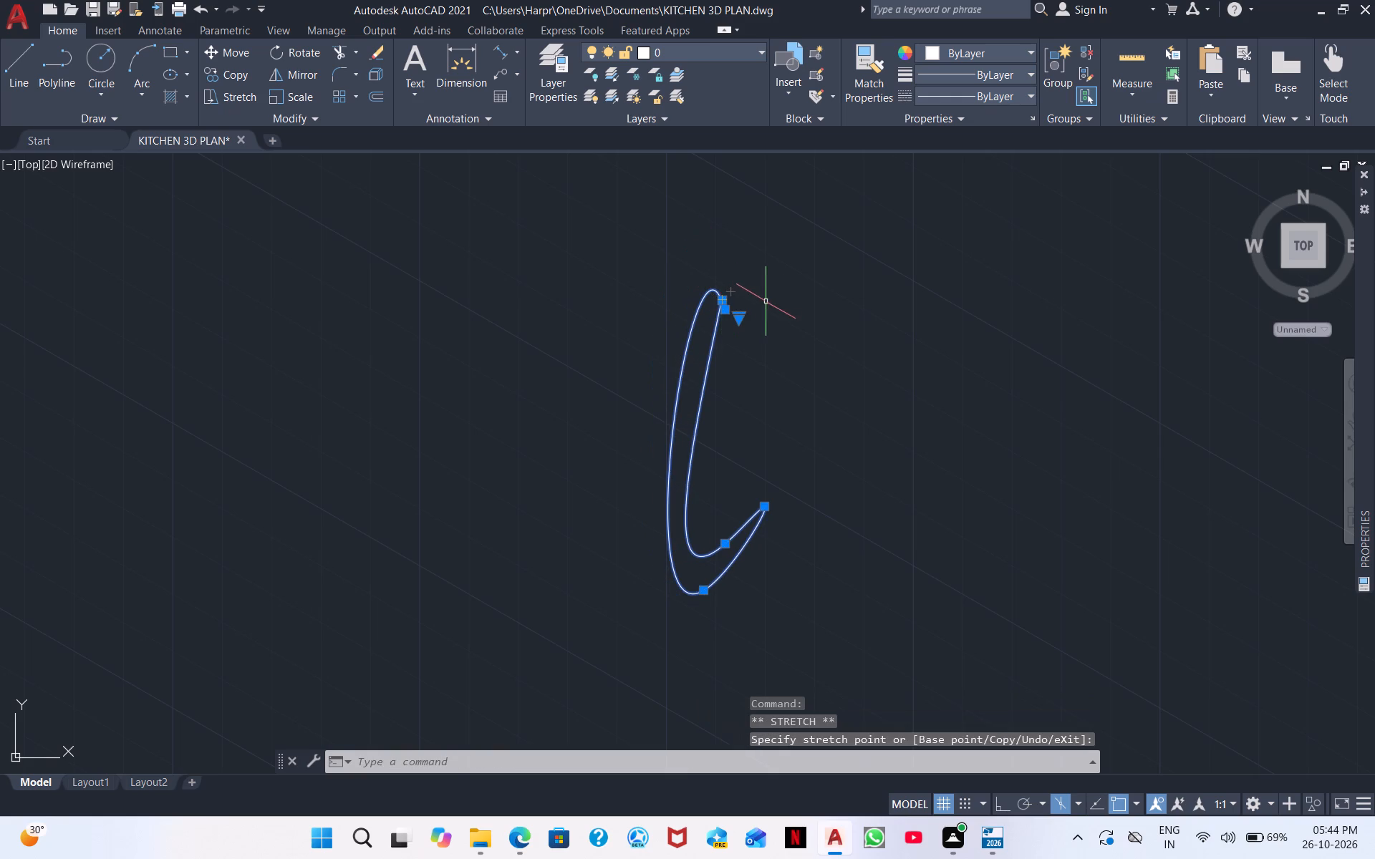
Stretch the top fit point further onto the free upper end to close the tip of the handle outline.
{"action": "scroll", "coordinate": [786, 315], "scroll_direction": "up", "scroll_amount": 2}
{"action": "scroll", "coordinate": [787, 317], "scroll_direction": "down", "scroll_amount": 1}
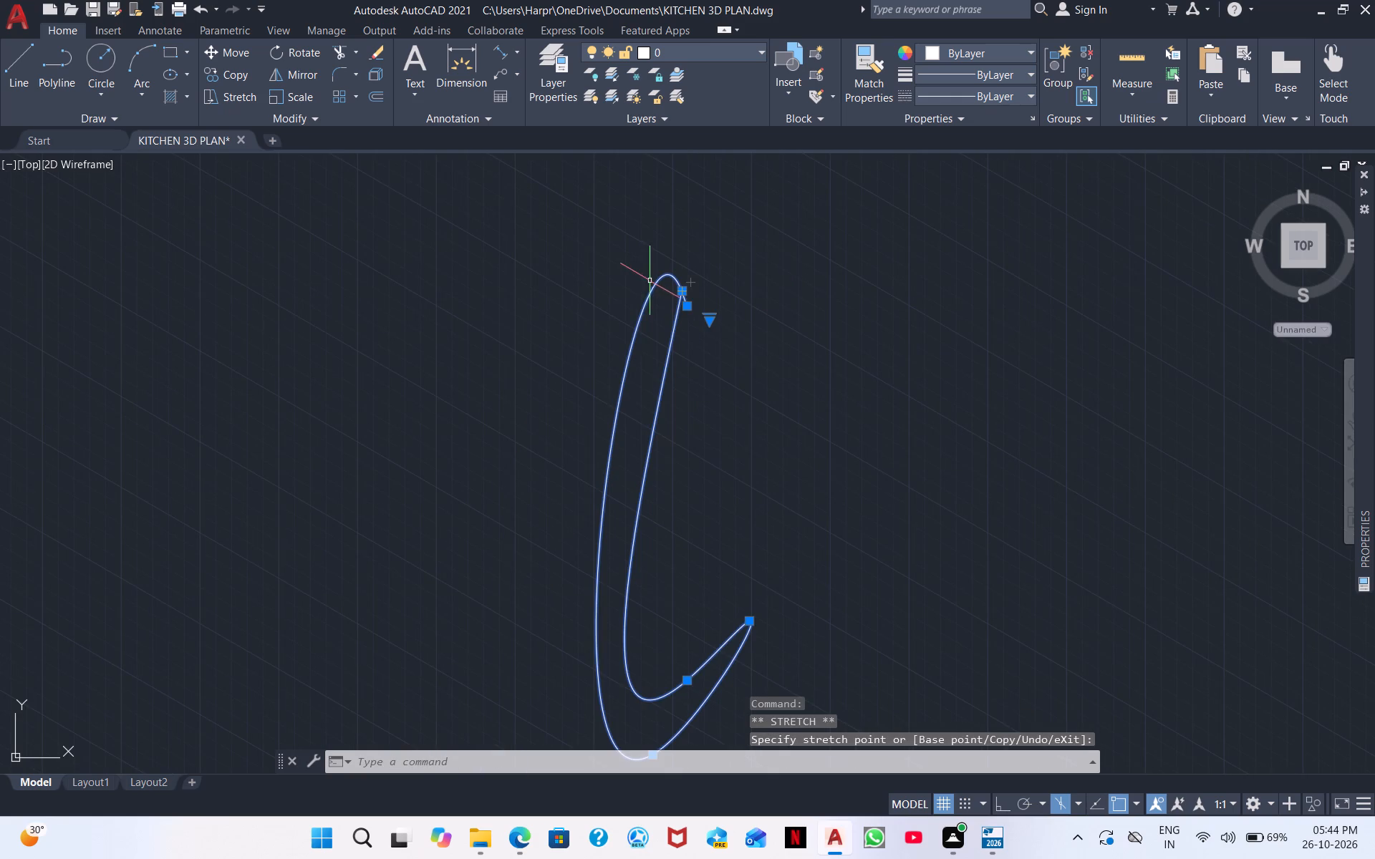
{"action": "scroll", "coordinate": [680, 282], "scroll_direction": "up", "scroll_amount": 4}
{"action": "left_click_drag", "start_coordinate": [677, 340], "coordinate": [694, 390]}
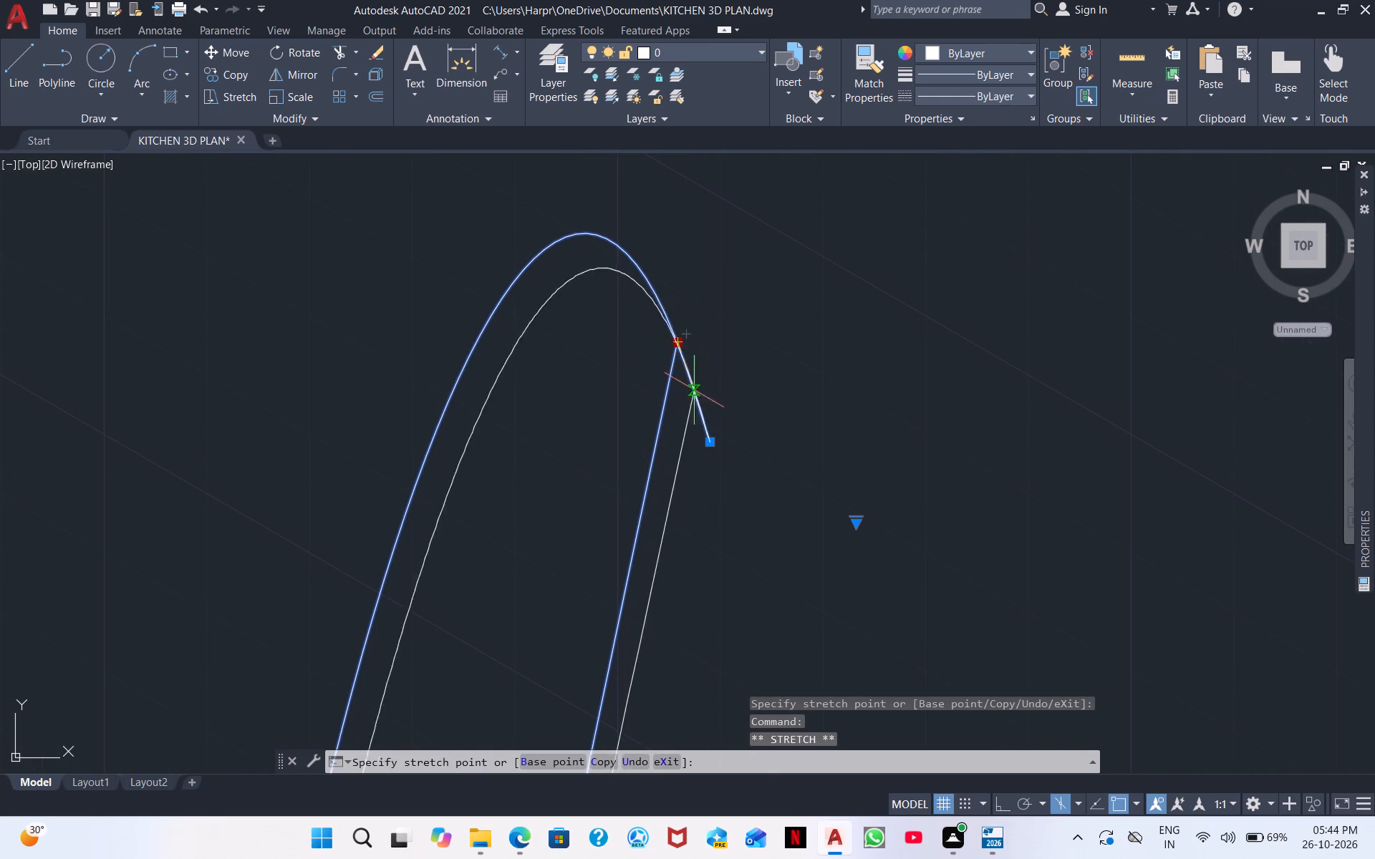
{"action": "left_click_drag", "start_coordinate": [694, 390], "coordinate": [704, 439]}
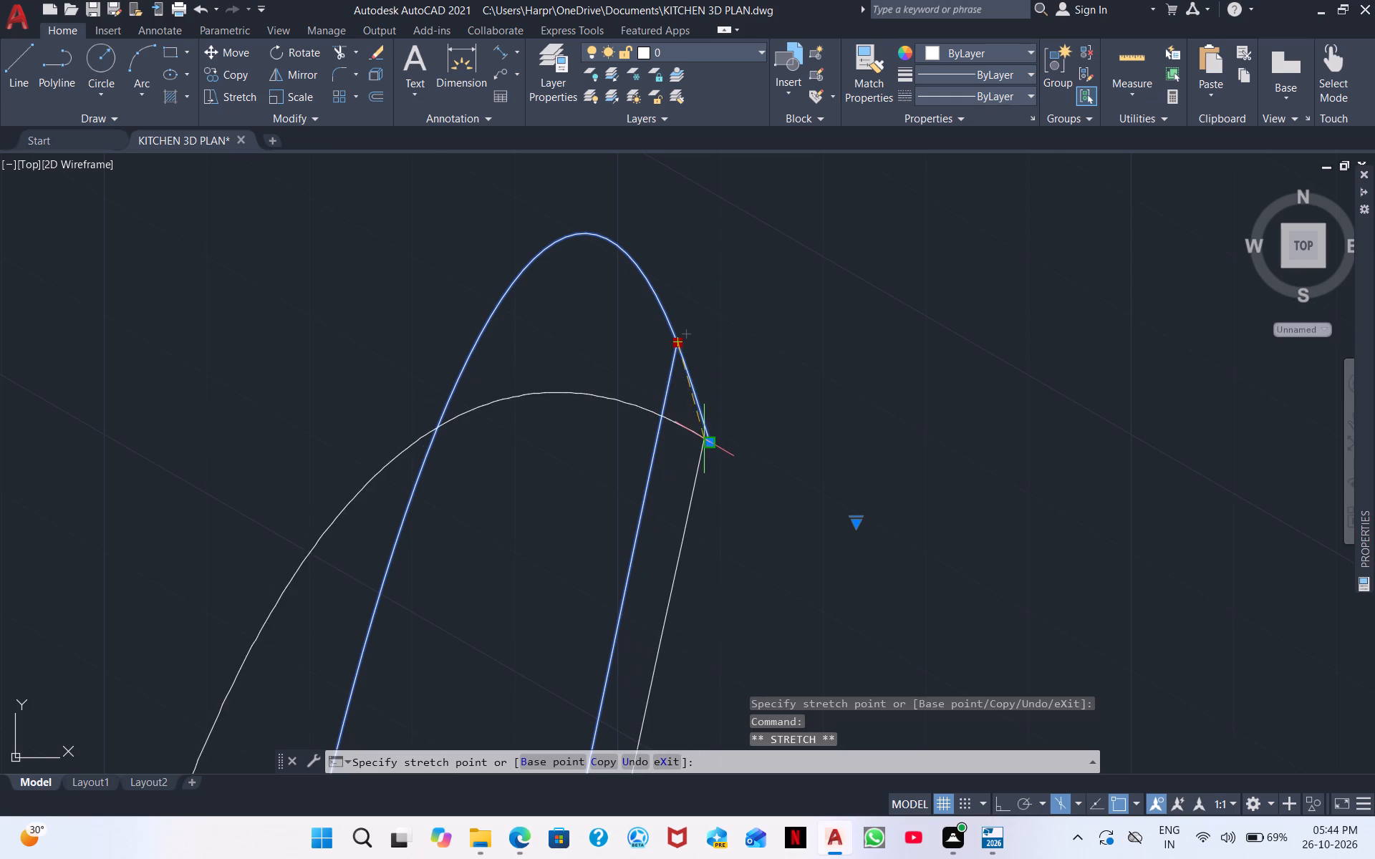
{"action": "left_click_drag", "start_coordinate": [704, 439], "coordinate": [708, 434]}
{"action": "left_click", "coordinate": [707, 432]}
{"action": "scroll", "coordinate": [706, 429], "scroll_direction": "down", "scroll_amount": 2}
{"action": "scroll", "coordinate": [864, 500], "scroll_direction": "down", "scroll_amount": 3}
{"action": "middle_click_drag", "start_coordinate": [876, 485], "coordinate": [796, 294]}
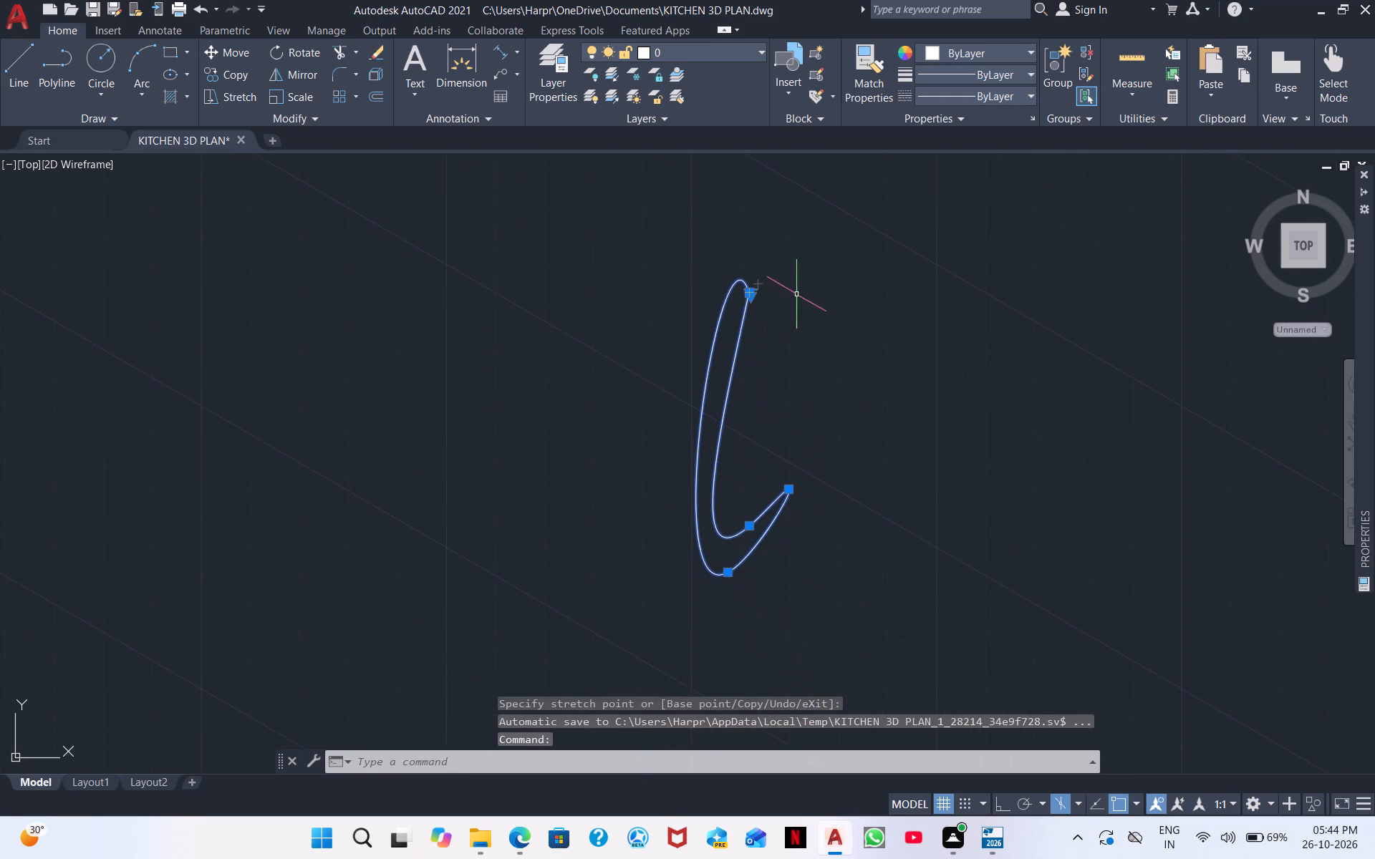
{"action": "scroll", "coordinate": [861, 397], "scroll_direction": "up", "scroll_amount": 1}
{"action": "scroll", "coordinate": [859, 407], "scroll_direction": "down", "scroll_amount": 2}
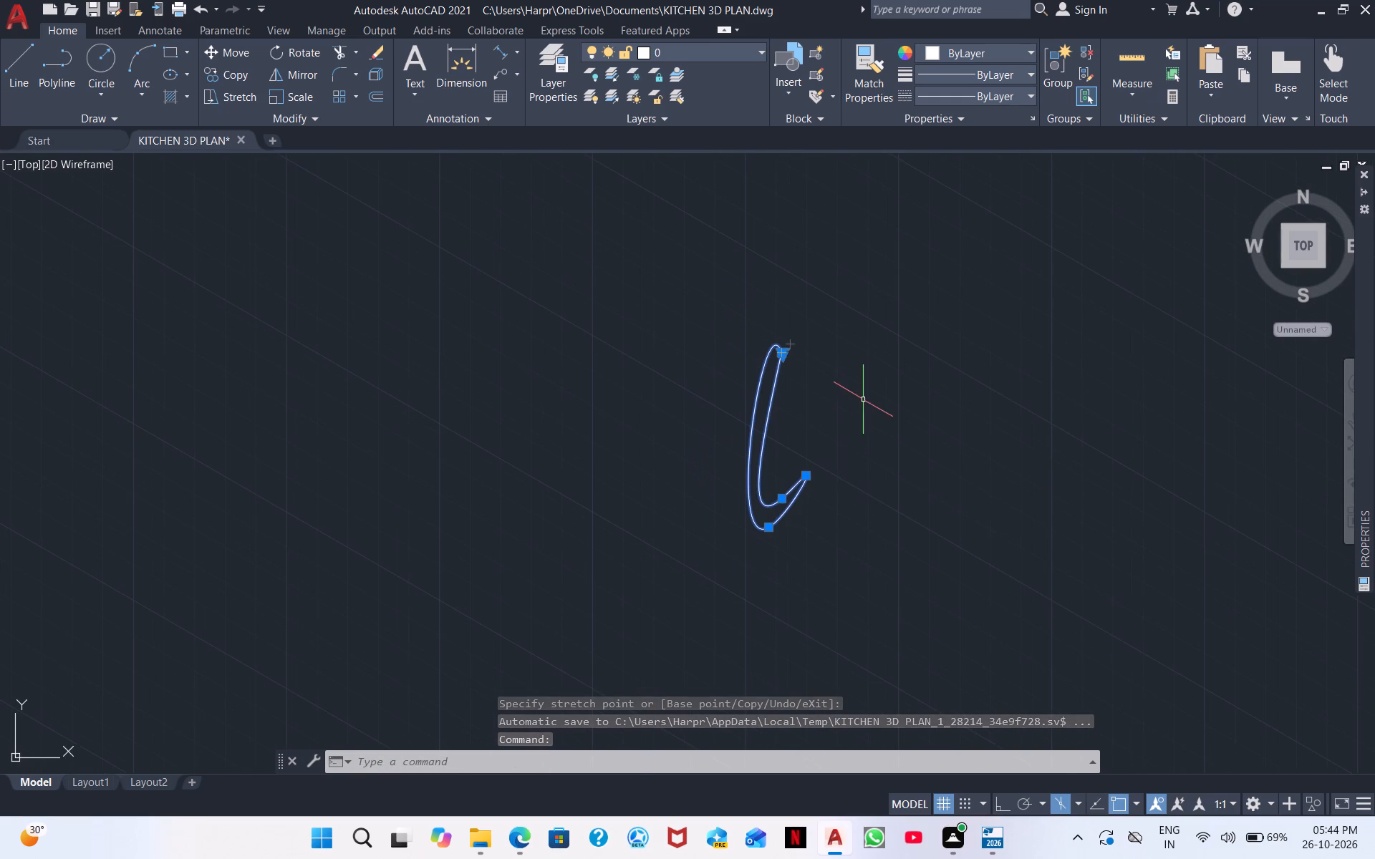
{"action": "right_click", "coordinate": [863, 399]}
{"action": "key", "text": "Escape"}
{"action": "key", "text": "Escape"}
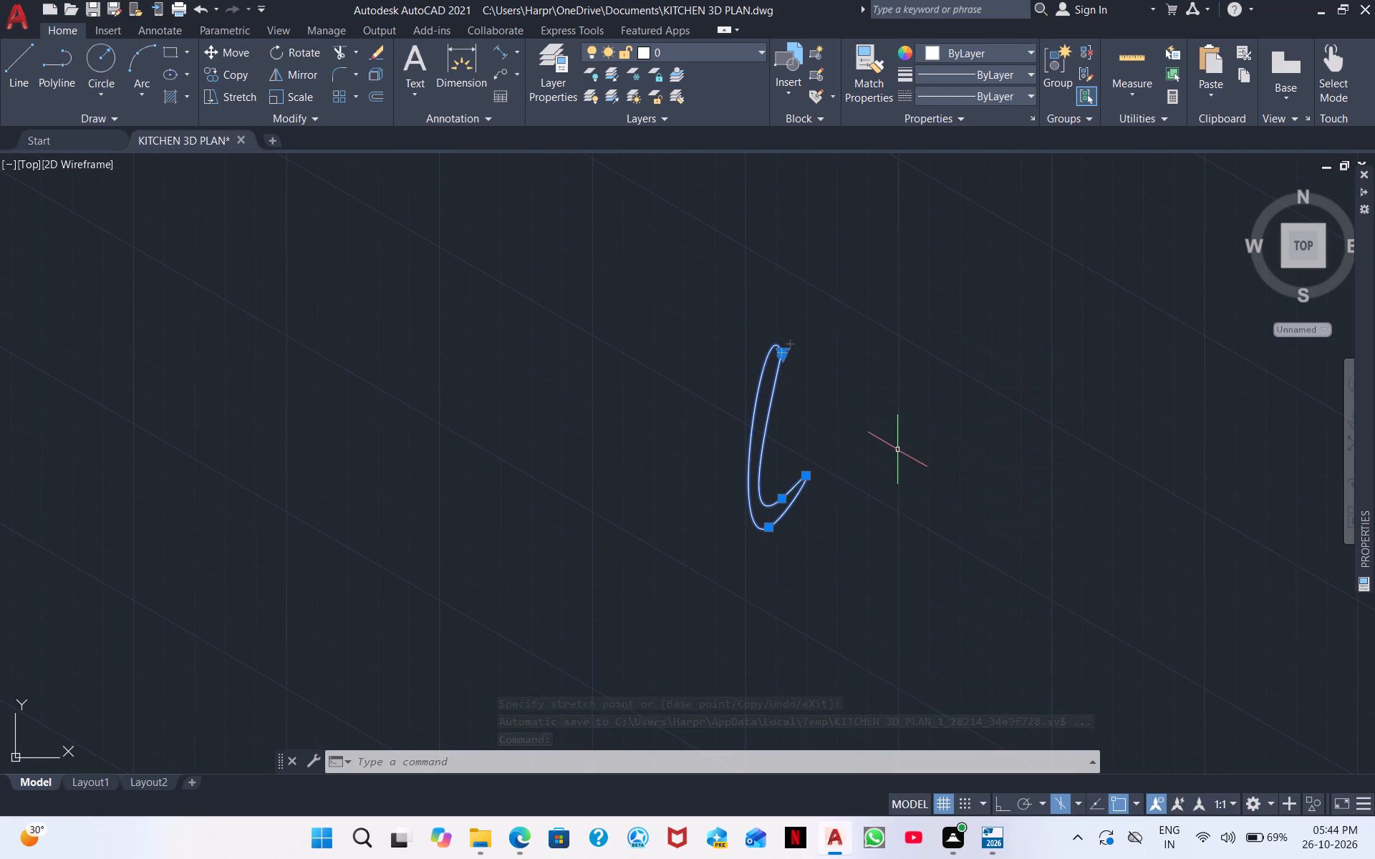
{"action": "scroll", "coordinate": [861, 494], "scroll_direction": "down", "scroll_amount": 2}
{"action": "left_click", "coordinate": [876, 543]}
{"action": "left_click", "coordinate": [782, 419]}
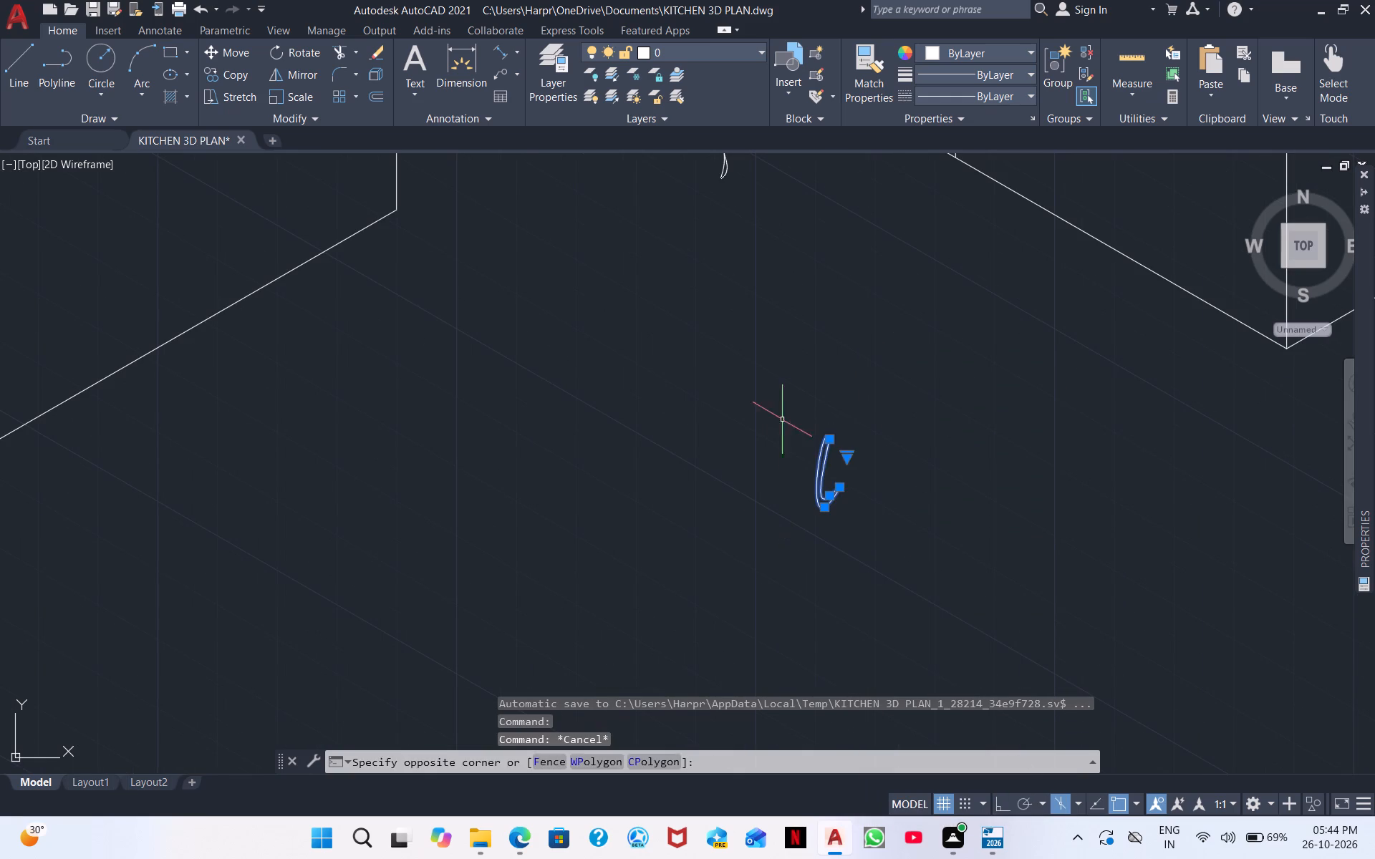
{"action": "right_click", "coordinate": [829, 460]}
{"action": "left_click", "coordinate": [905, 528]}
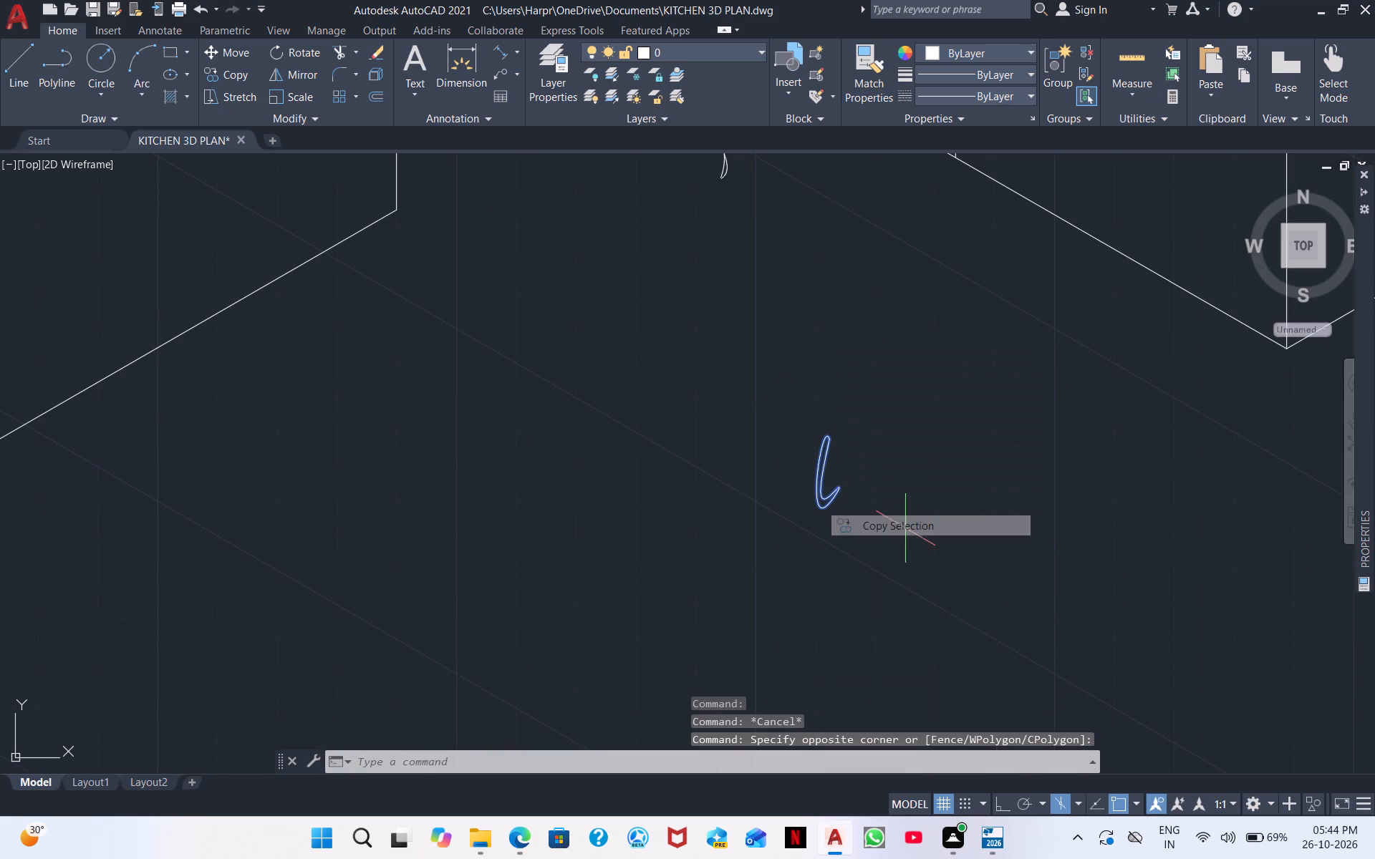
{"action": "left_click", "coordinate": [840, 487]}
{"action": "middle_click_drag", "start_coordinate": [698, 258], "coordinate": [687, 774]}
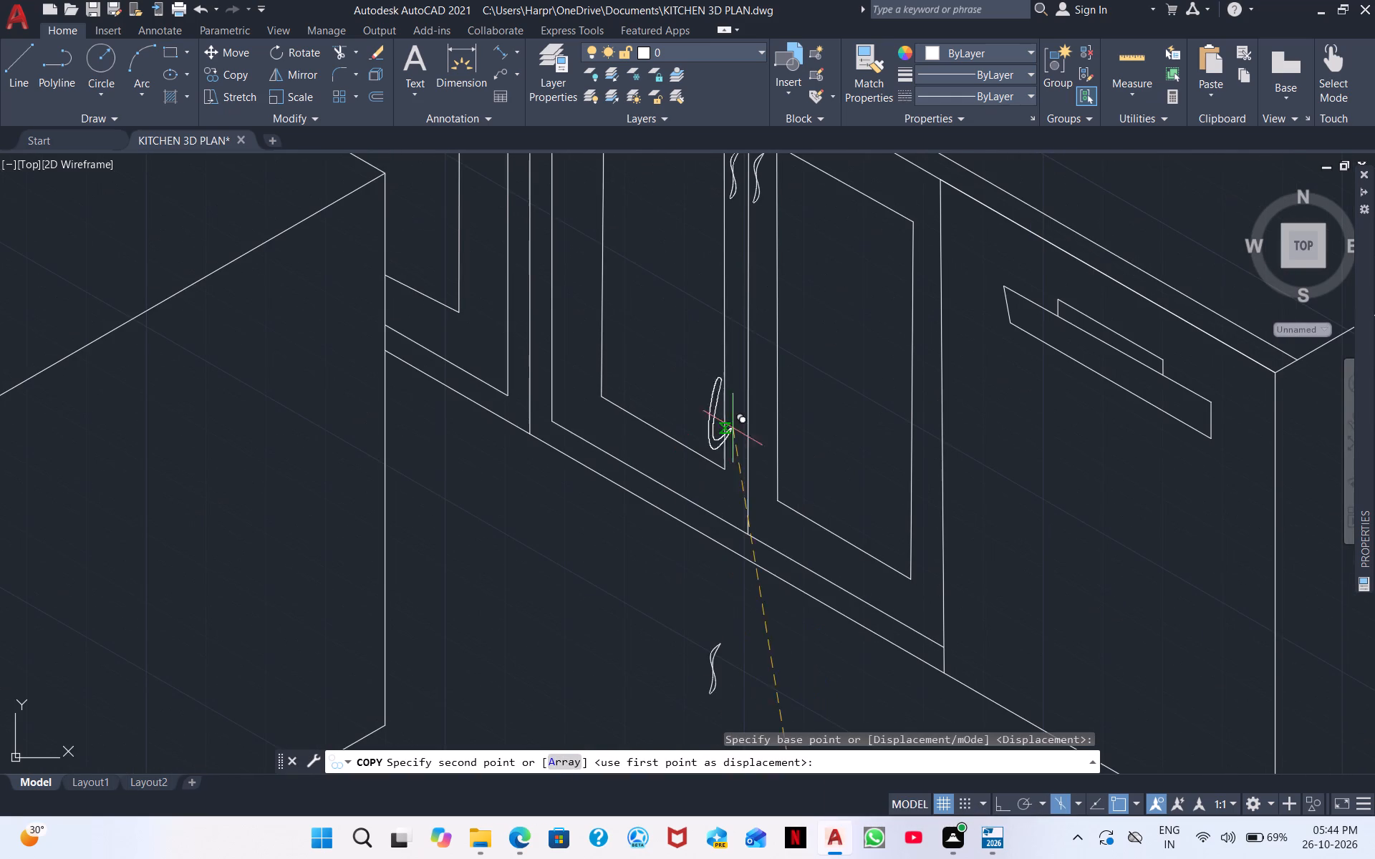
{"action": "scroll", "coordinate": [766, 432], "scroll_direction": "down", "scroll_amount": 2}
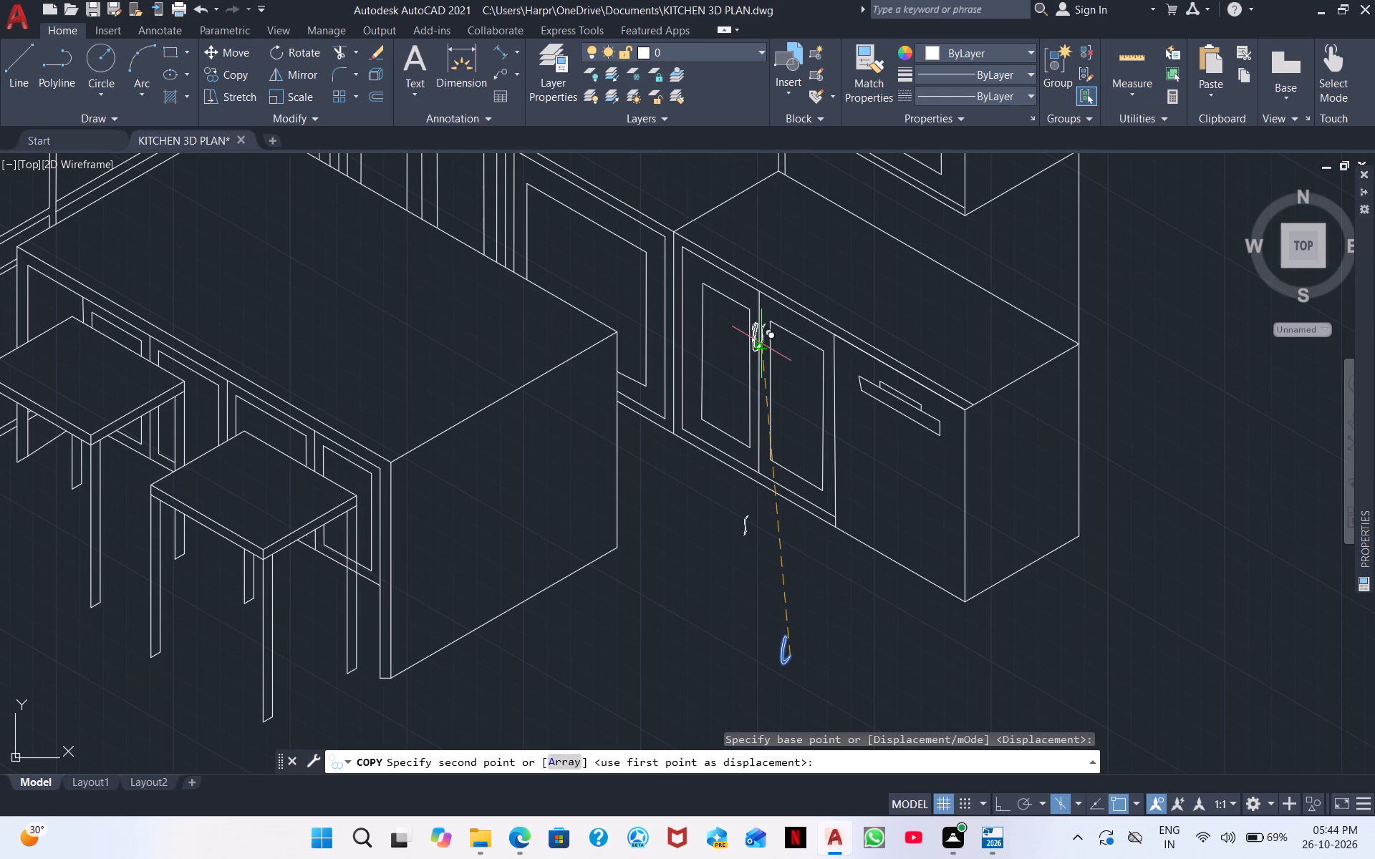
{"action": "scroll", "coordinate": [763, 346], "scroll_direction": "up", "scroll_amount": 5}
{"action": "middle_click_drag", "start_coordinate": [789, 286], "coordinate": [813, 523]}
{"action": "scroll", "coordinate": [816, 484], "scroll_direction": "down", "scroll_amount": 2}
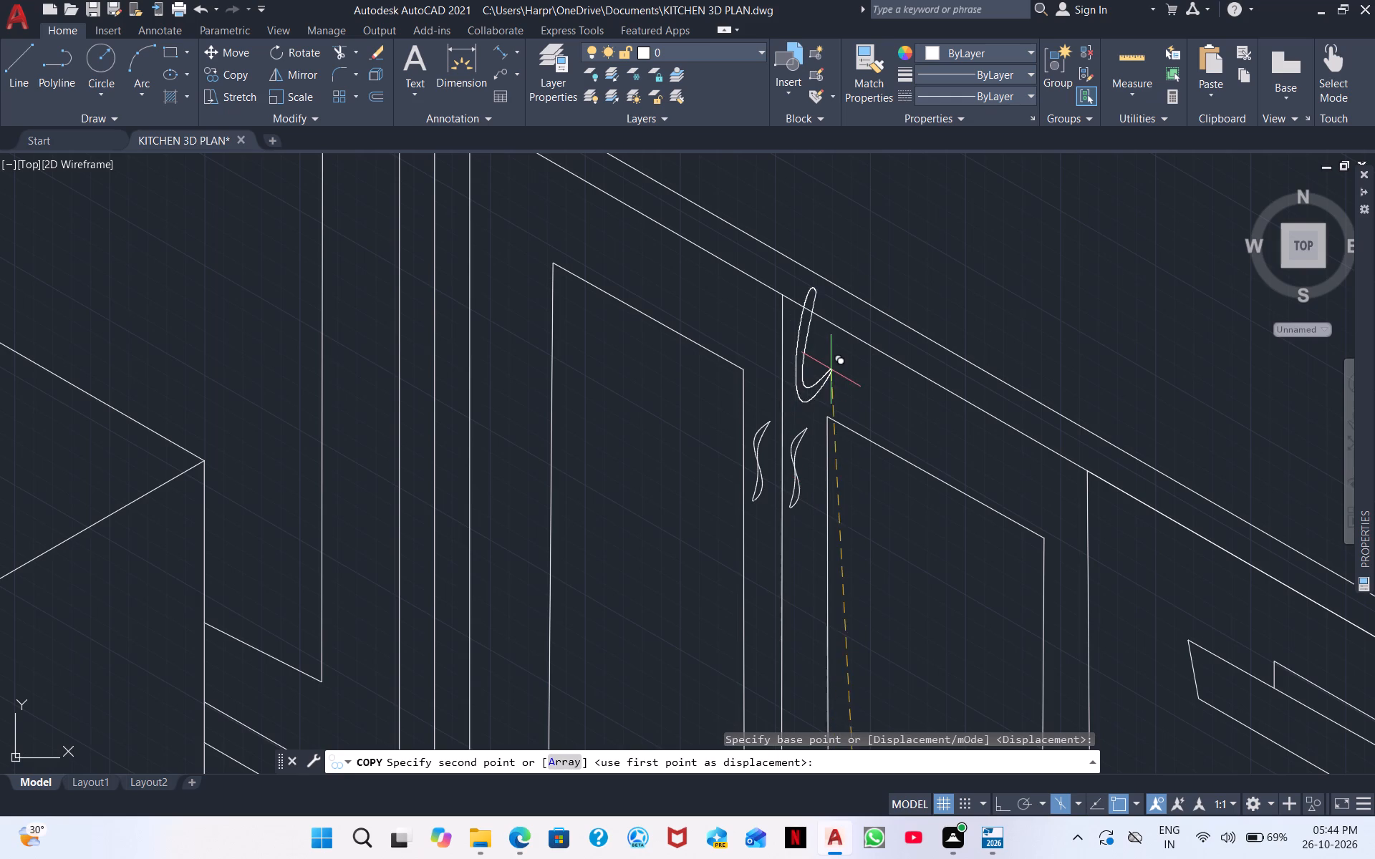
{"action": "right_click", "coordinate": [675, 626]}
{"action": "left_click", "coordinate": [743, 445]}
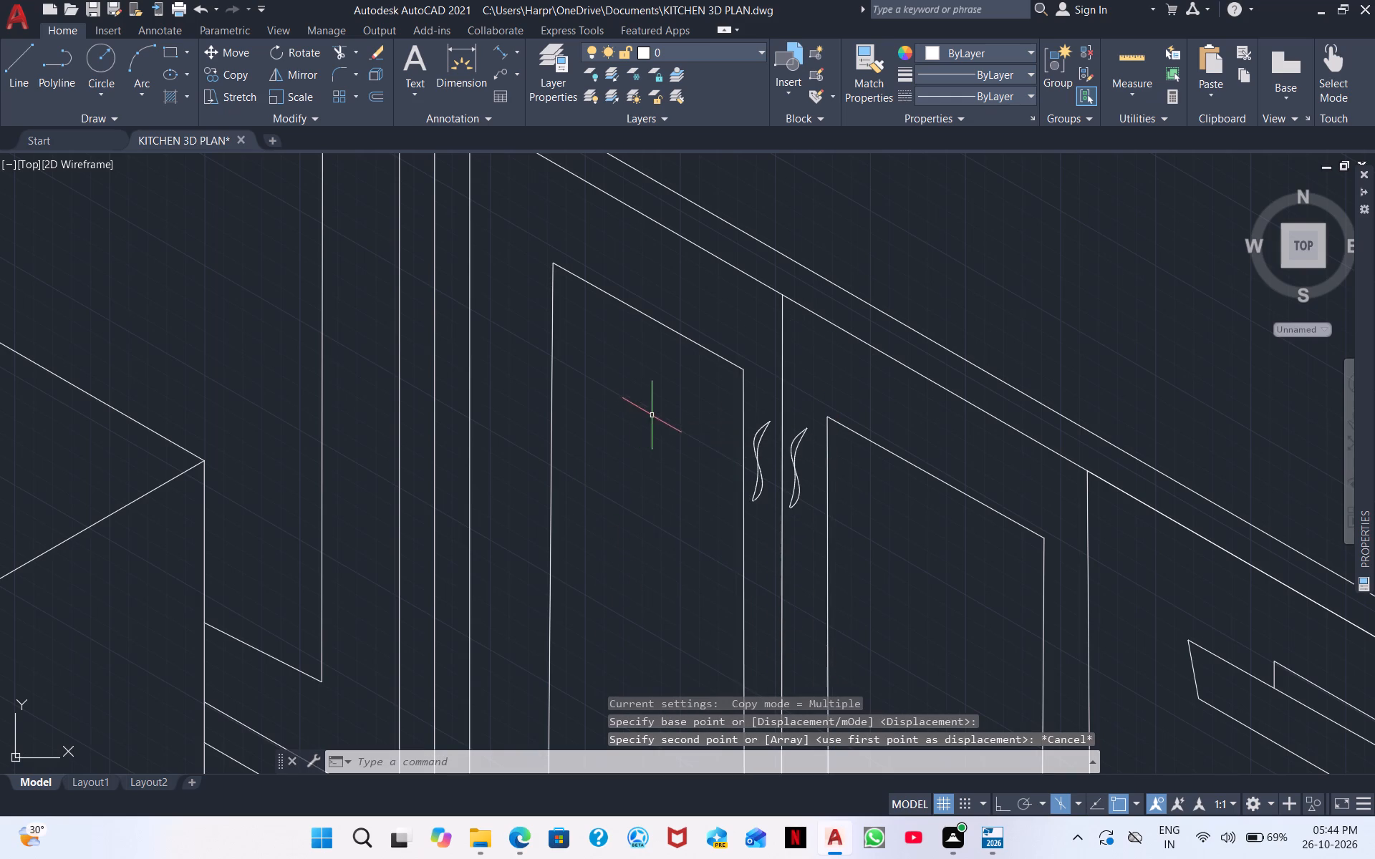
Copy the S-shaped handle from the base cabinet's double doors to the empty countertop area behind them.
{"action": "left_click", "coordinate": [757, 457]}
{"action": "right_click", "coordinate": [768, 455]}
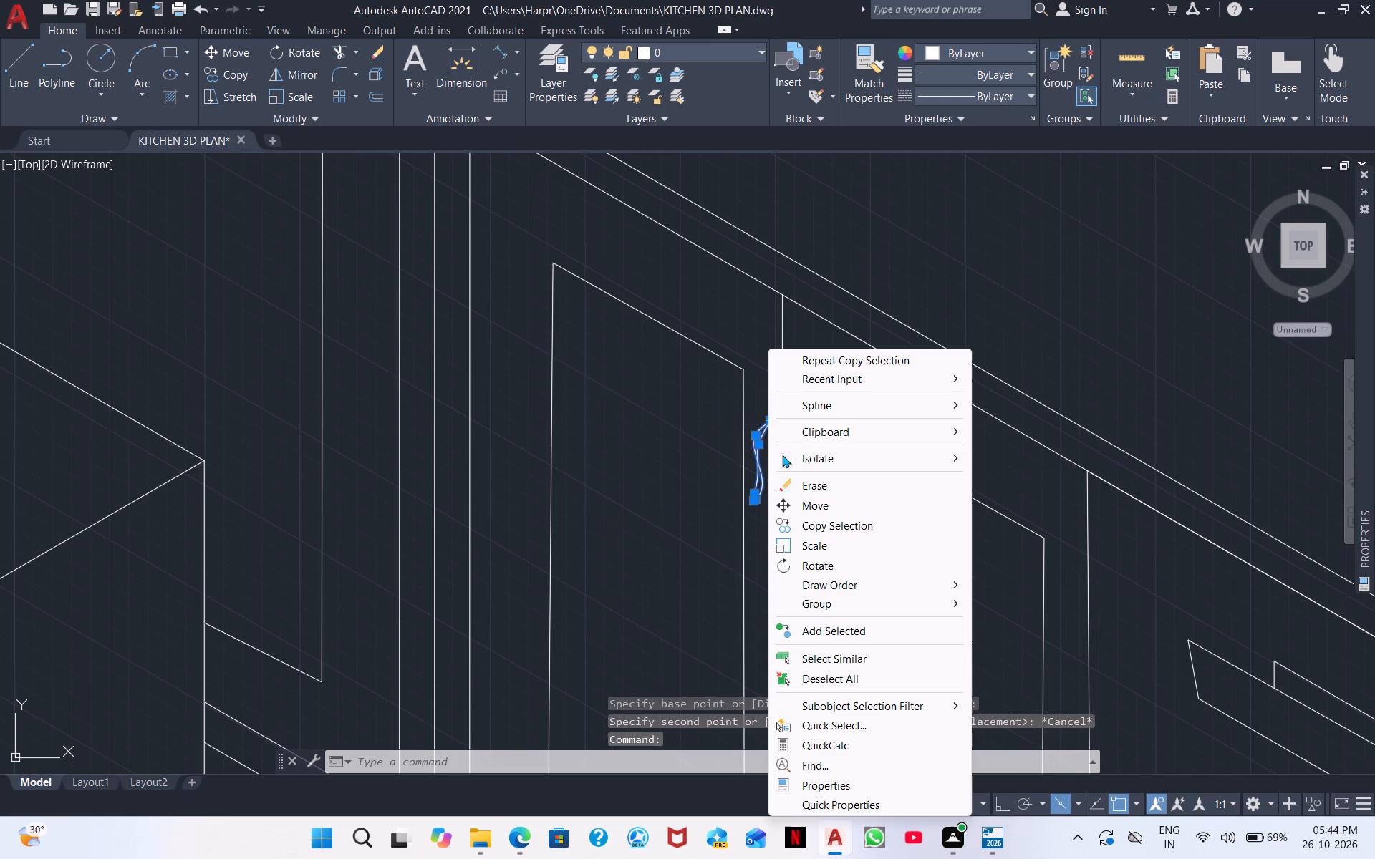
{"action": "scroll", "coordinate": [748, 381], "scroll_direction": "up", "scroll_amount": 3}
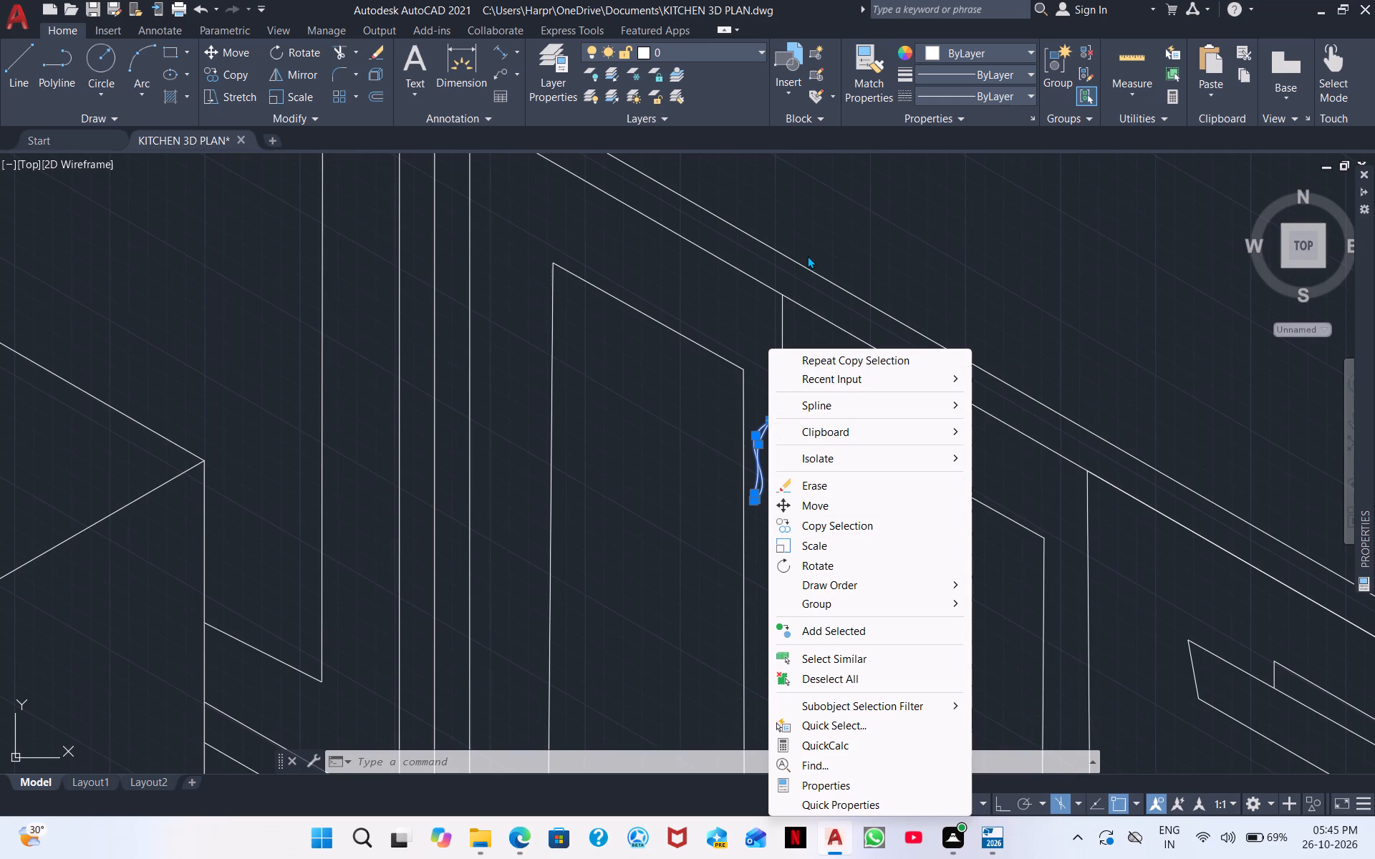
{"action": "left_click", "coordinate": [835, 524]}
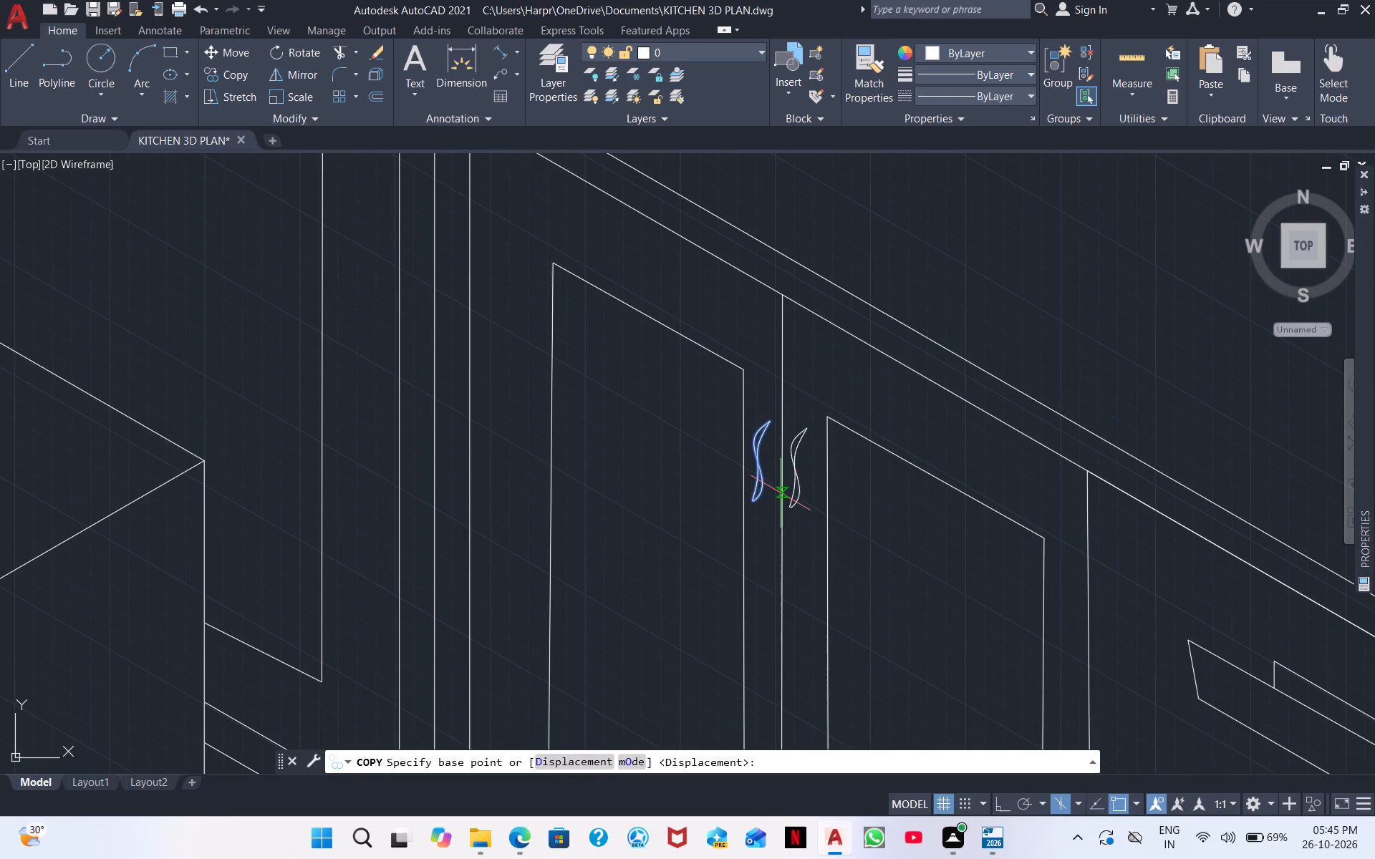
{"action": "left_click", "coordinate": [766, 476]}
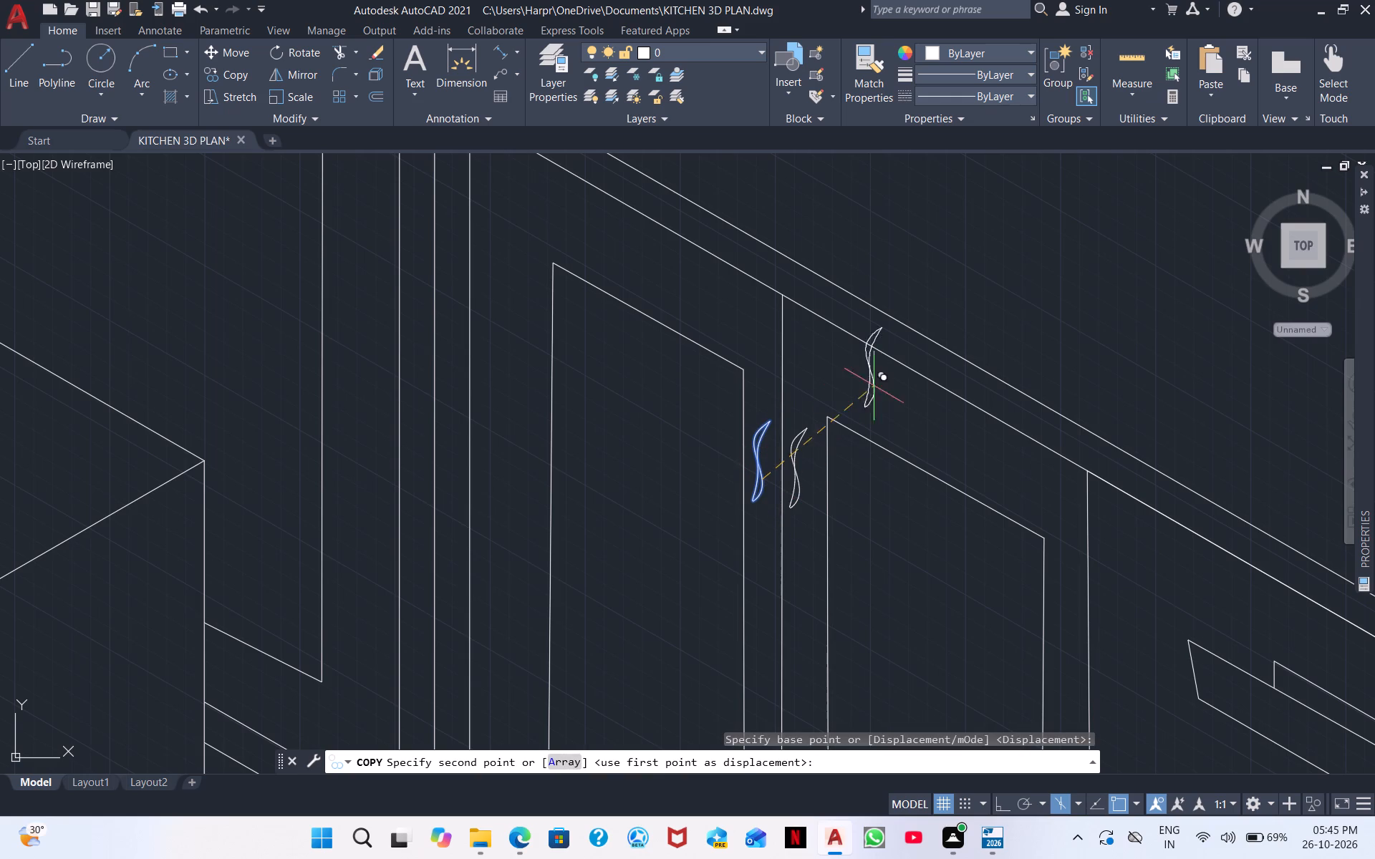
{"action": "left_click", "coordinate": [1036, 228]}
{"action": "key", "text": "Escape"}
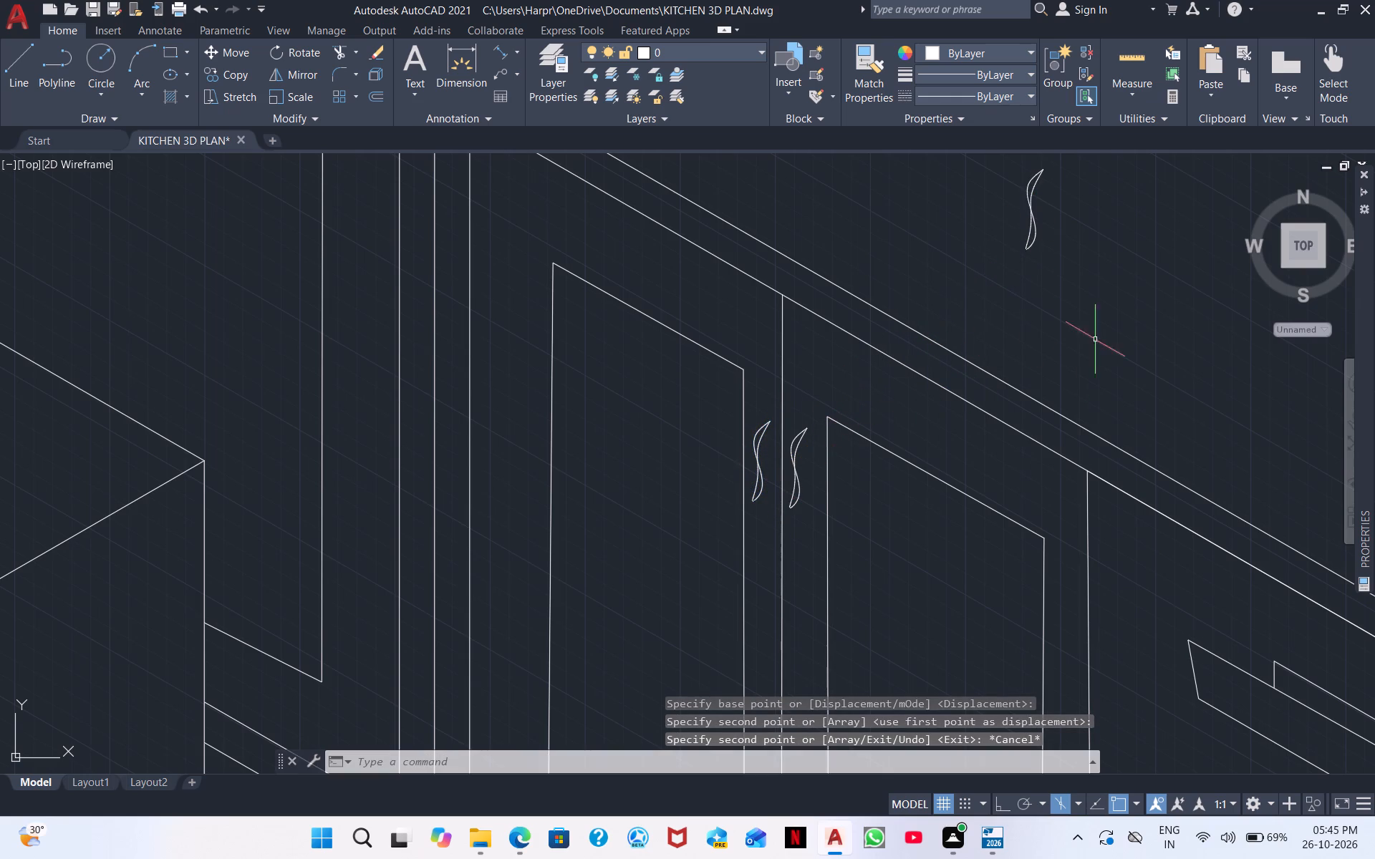
Scale up the S-shaped handle copy on the countertop freehand, using its lower end as base point.
{"action": "scroll", "coordinate": [1074, 288], "scroll_direction": "down", "scroll_amount": 1}
{"action": "middle_click_drag", "start_coordinate": [1068, 292], "coordinate": [869, 414]}
{"action": "scroll", "coordinate": [869, 414], "scroll_direction": "down", "scroll_amount": 3}
{"action": "scroll", "coordinate": [867, 414], "scroll_direction": "up", "scroll_amount": 2}
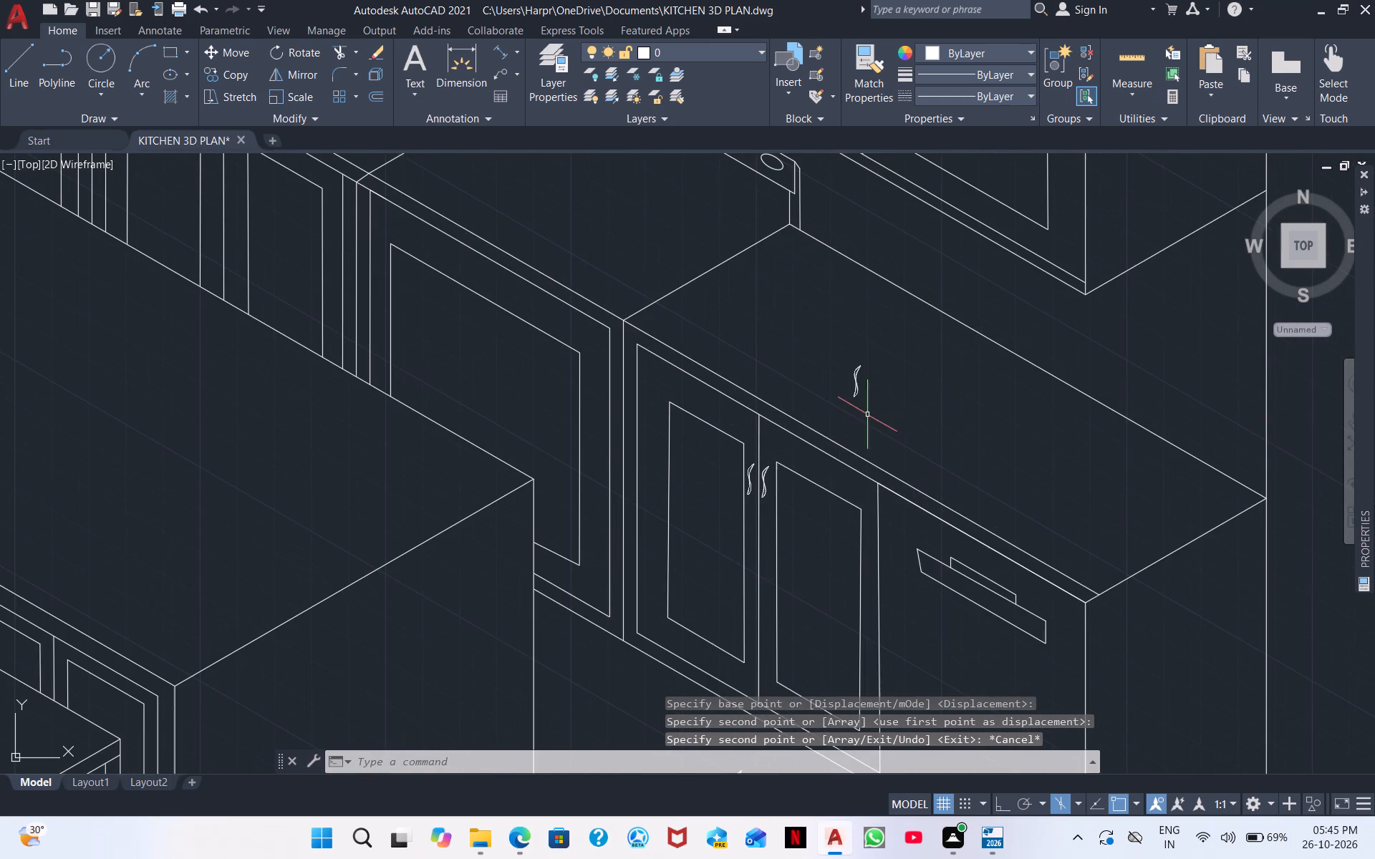
{"action": "left_click", "coordinate": [864, 417]}
{"action": "left_click", "coordinate": [826, 346]}
{"action": "right_click", "coordinate": [1012, 455]}
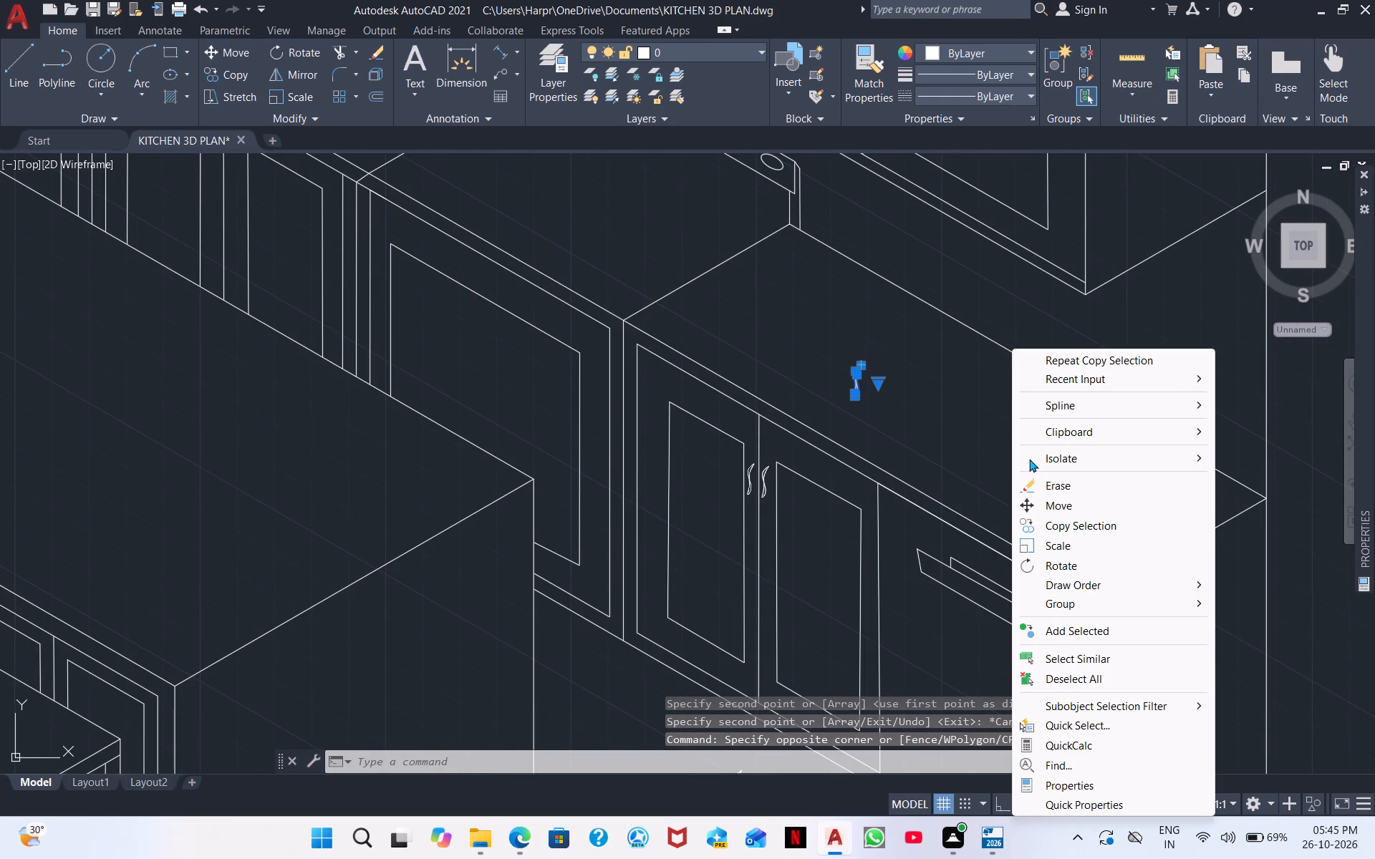
{"action": "left_click", "coordinate": [1085, 545]}
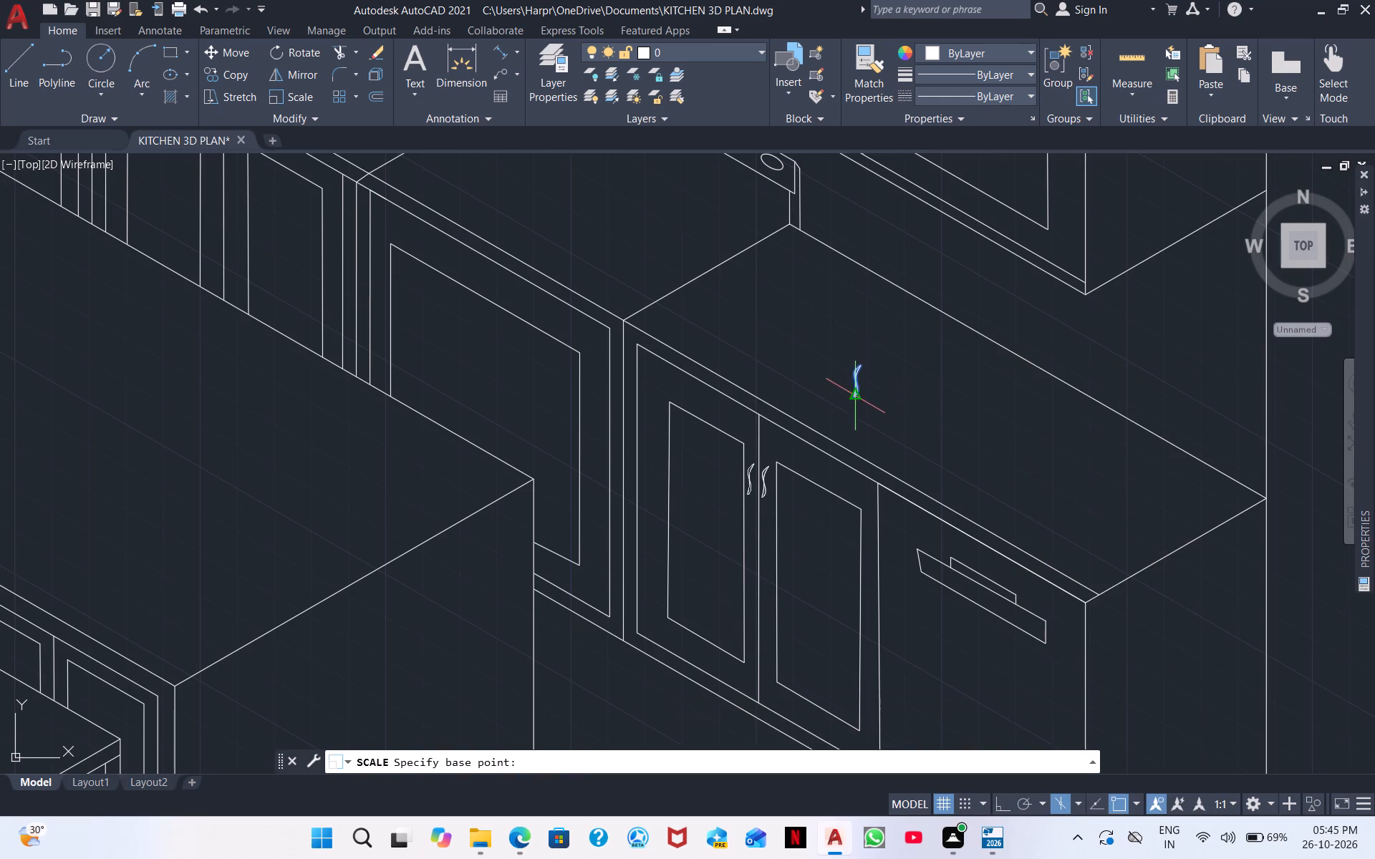
{"action": "left_click", "coordinate": [853, 400]}
{"action": "left_click", "coordinate": [869, 420]}
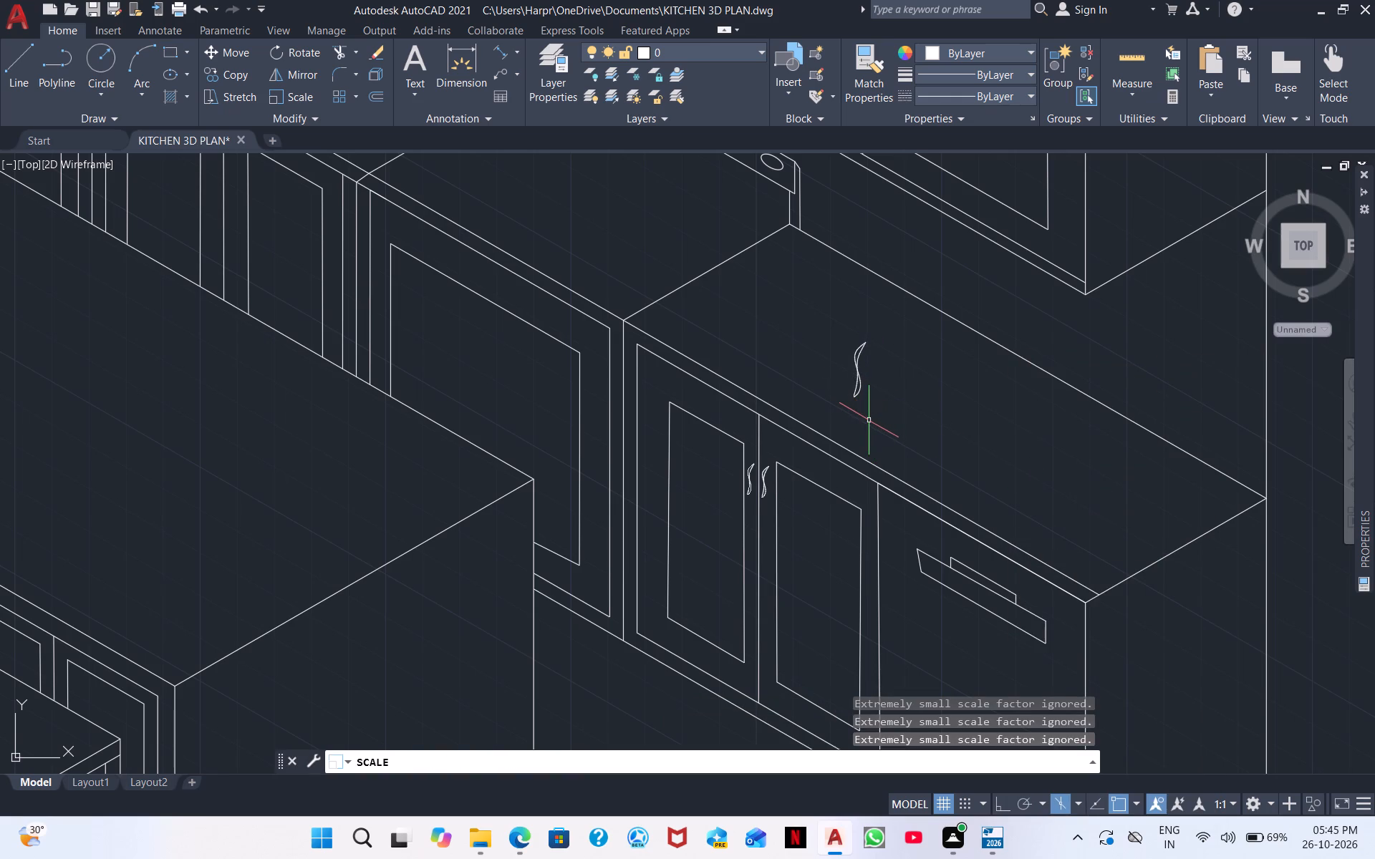
Copy the enlarged S-shaped handle onto the lower meeting edges of the upper cabinet door pair beside the microwave.
{"action": "scroll", "coordinate": [869, 420], "scroll_direction": "down", "scroll_amount": 2}
{"action": "scroll", "coordinate": [869, 420], "scroll_direction": "up", "scroll_amount": 1}
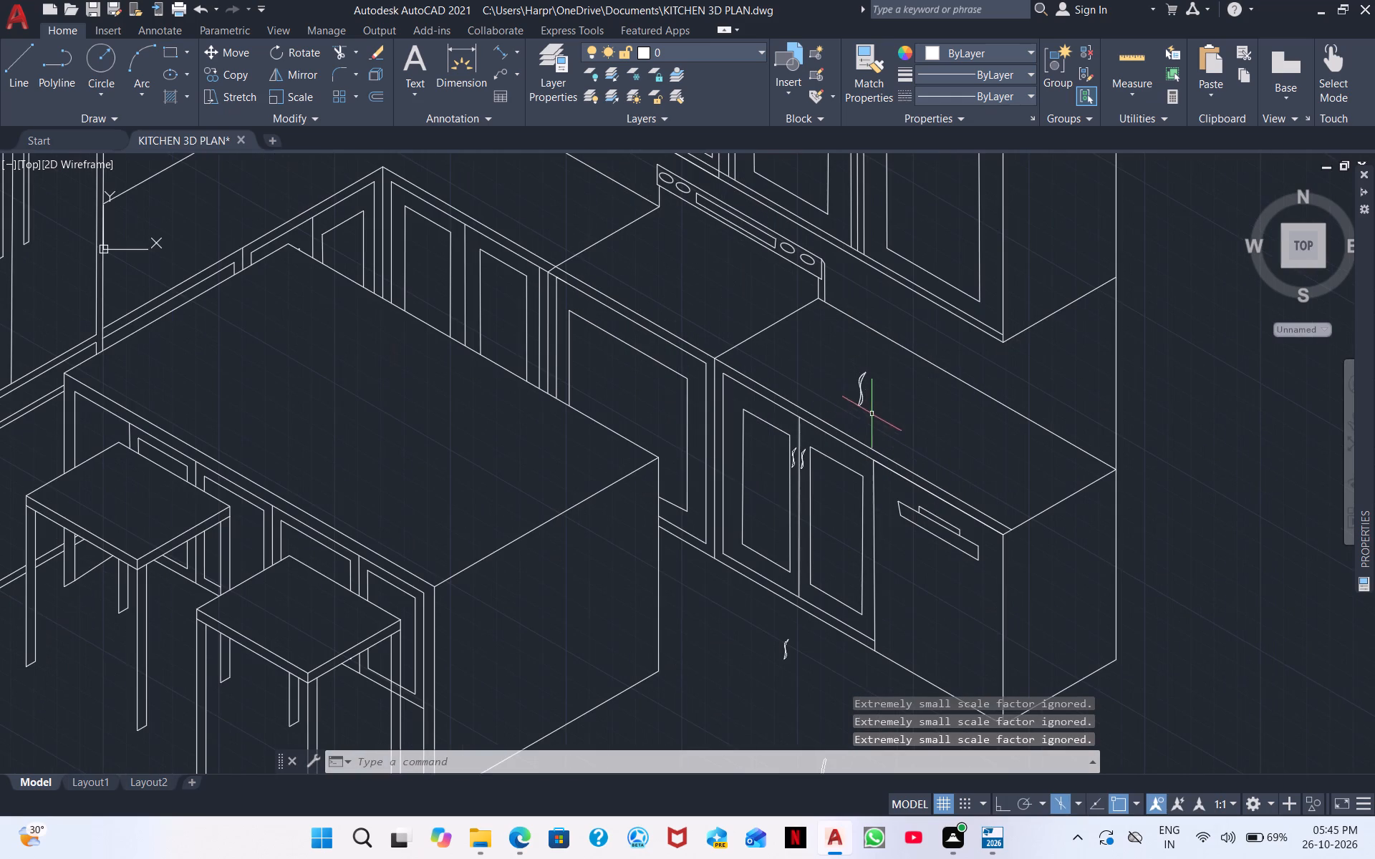
{"action": "left_click", "coordinate": [872, 413]}
{"action": "left_click", "coordinate": [821, 351]}
{"action": "right_click", "coordinate": [861, 388]}
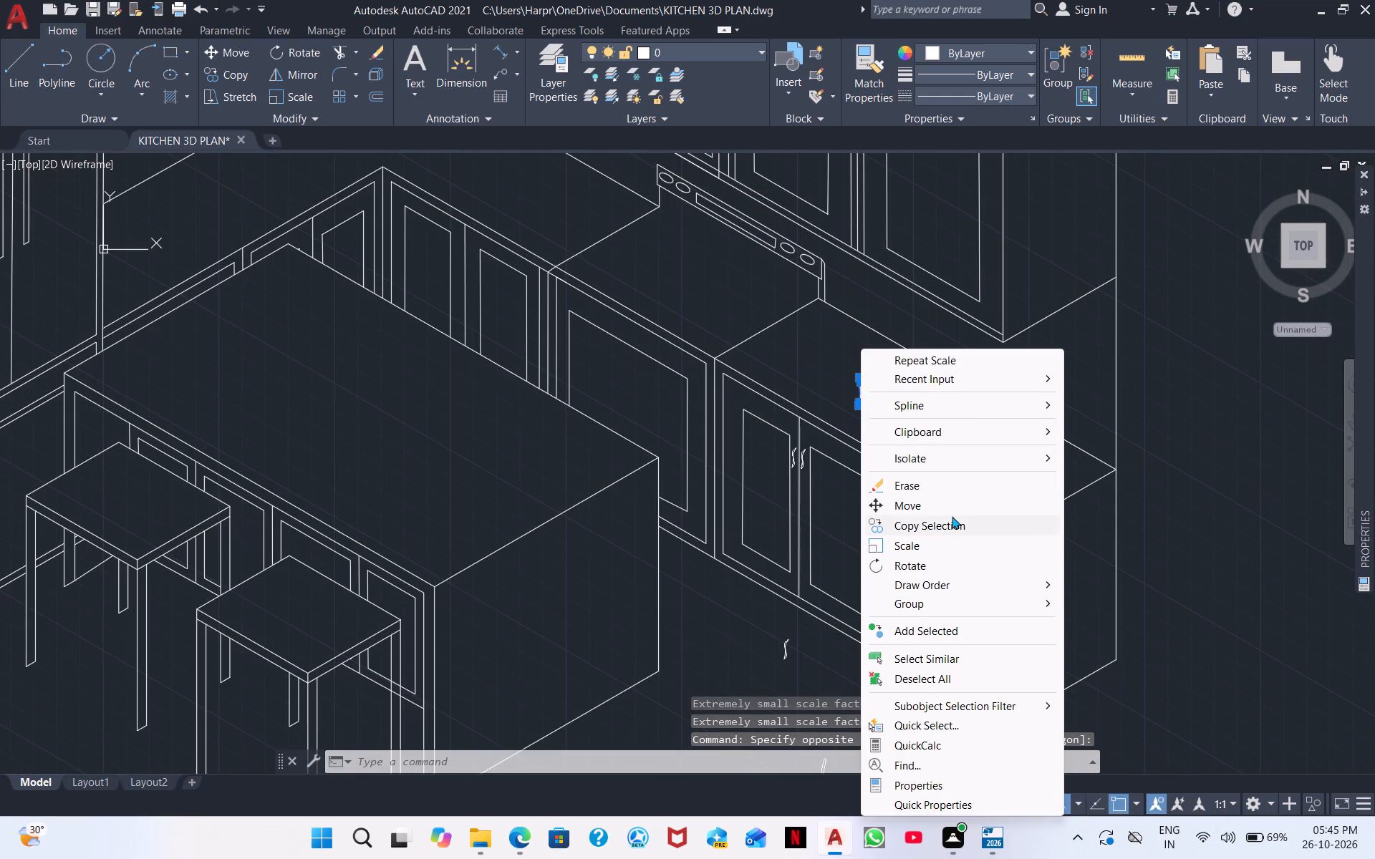
{"action": "left_click", "coordinate": [952, 516]}
{"action": "left_click", "coordinate": [854, 389]}
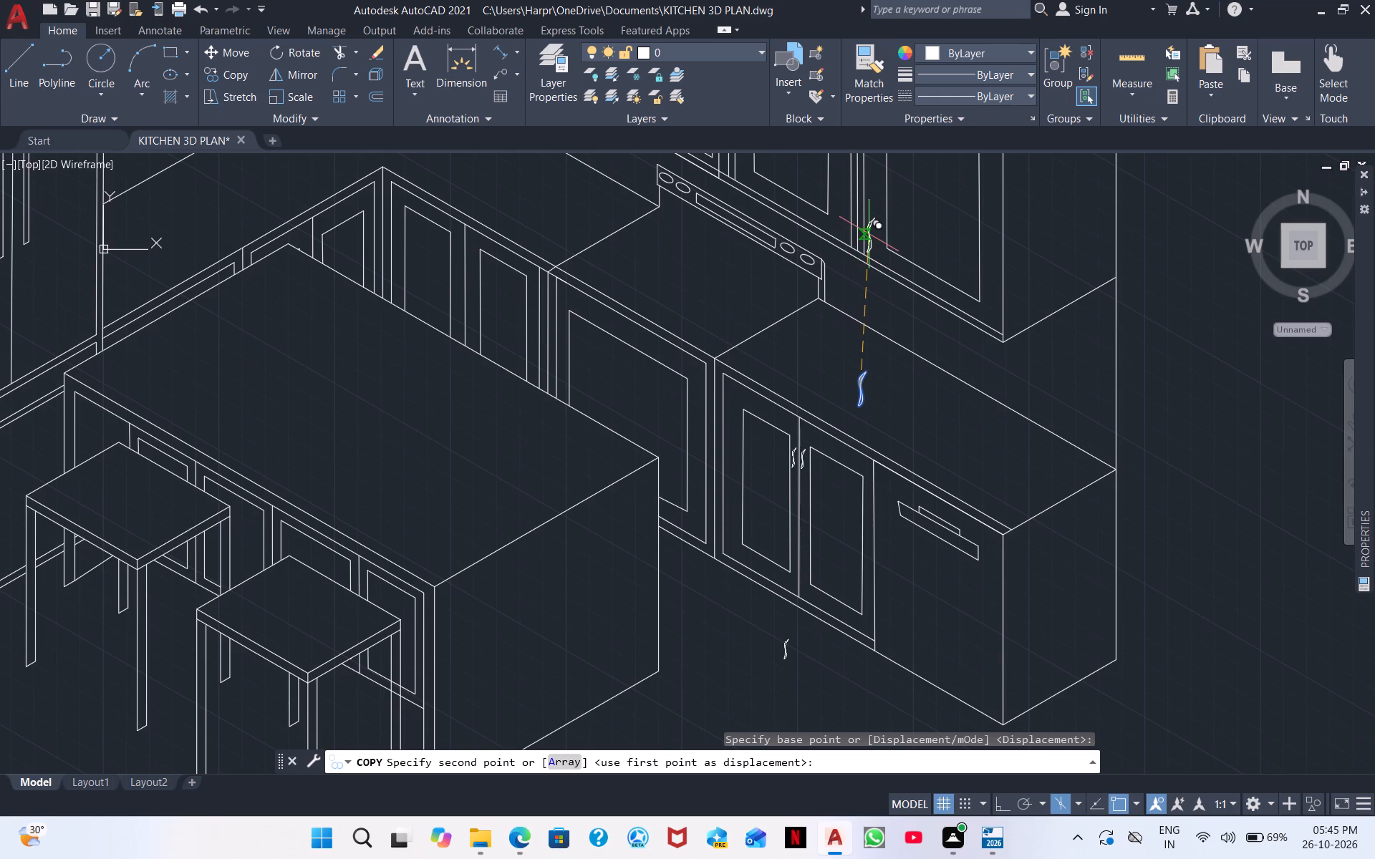
{"action": "scroll", "coordinate": [869, 234], "scroll_direction": "up", "scroll_amount": 3}
{"action": "left_click", "coordinate": [888, 202]}
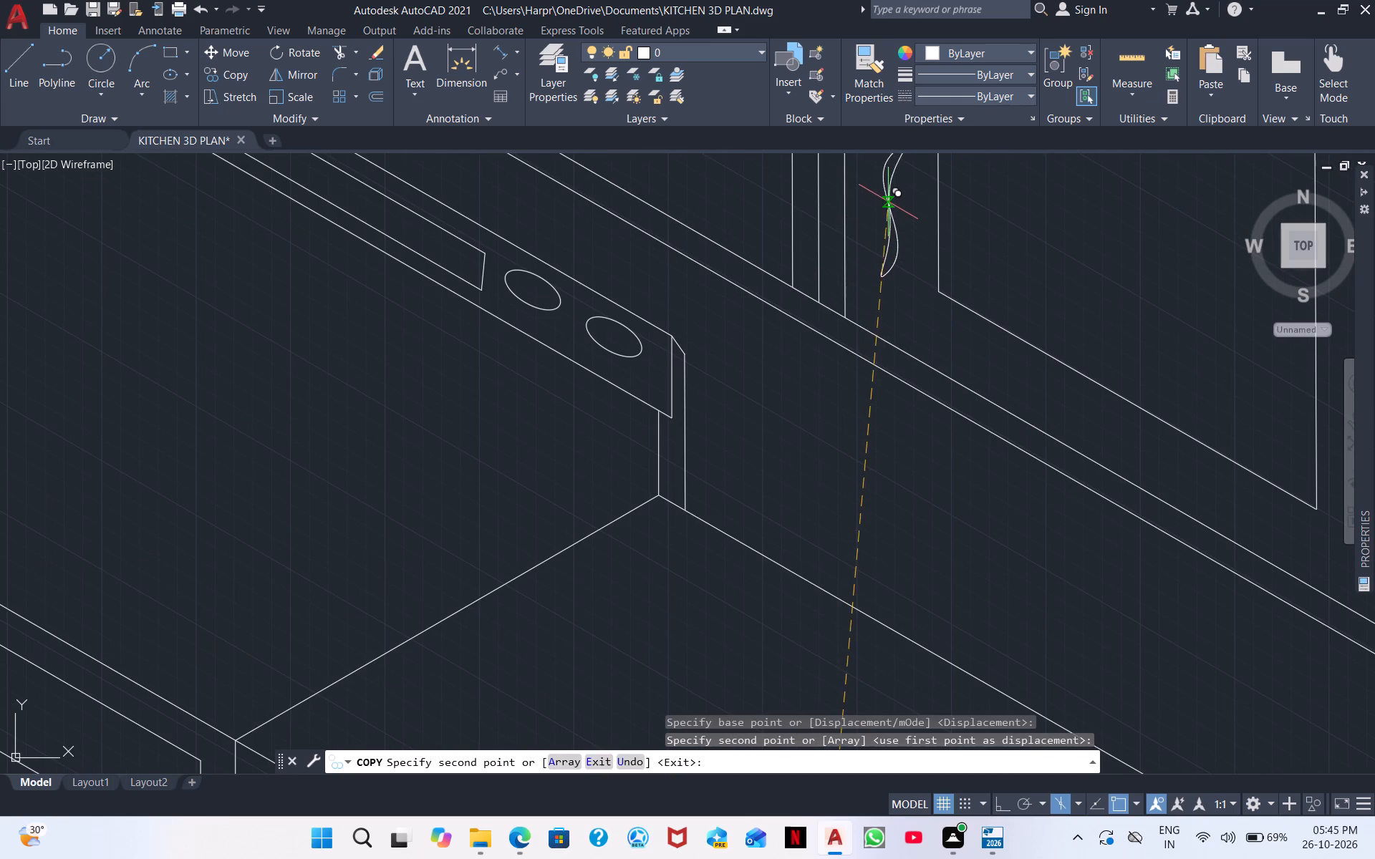
{"action": "middle_click_drag", "start_coordinate": [811, 218], "coordinate": [946, 426]}
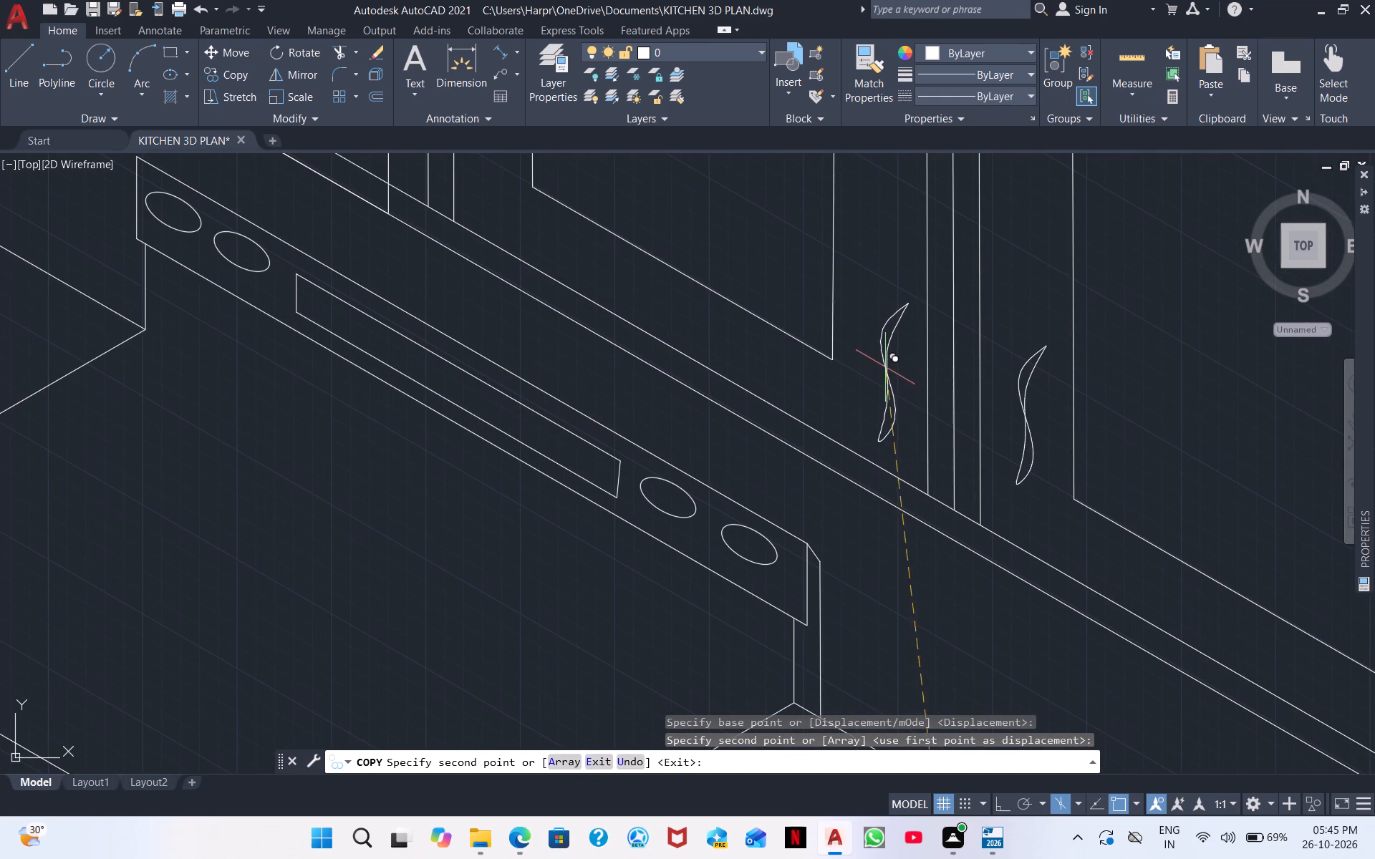
{"action": "left_click", "coordinate": [889, 358]}
Copy the enlarged S-shaped handle onto the lower edge of the corner upper door beside the microwave, on the microwave side.
{"action": "middle_click_drag", "start_coordinate": [721, 320], "coordinate": [1105, 576]}
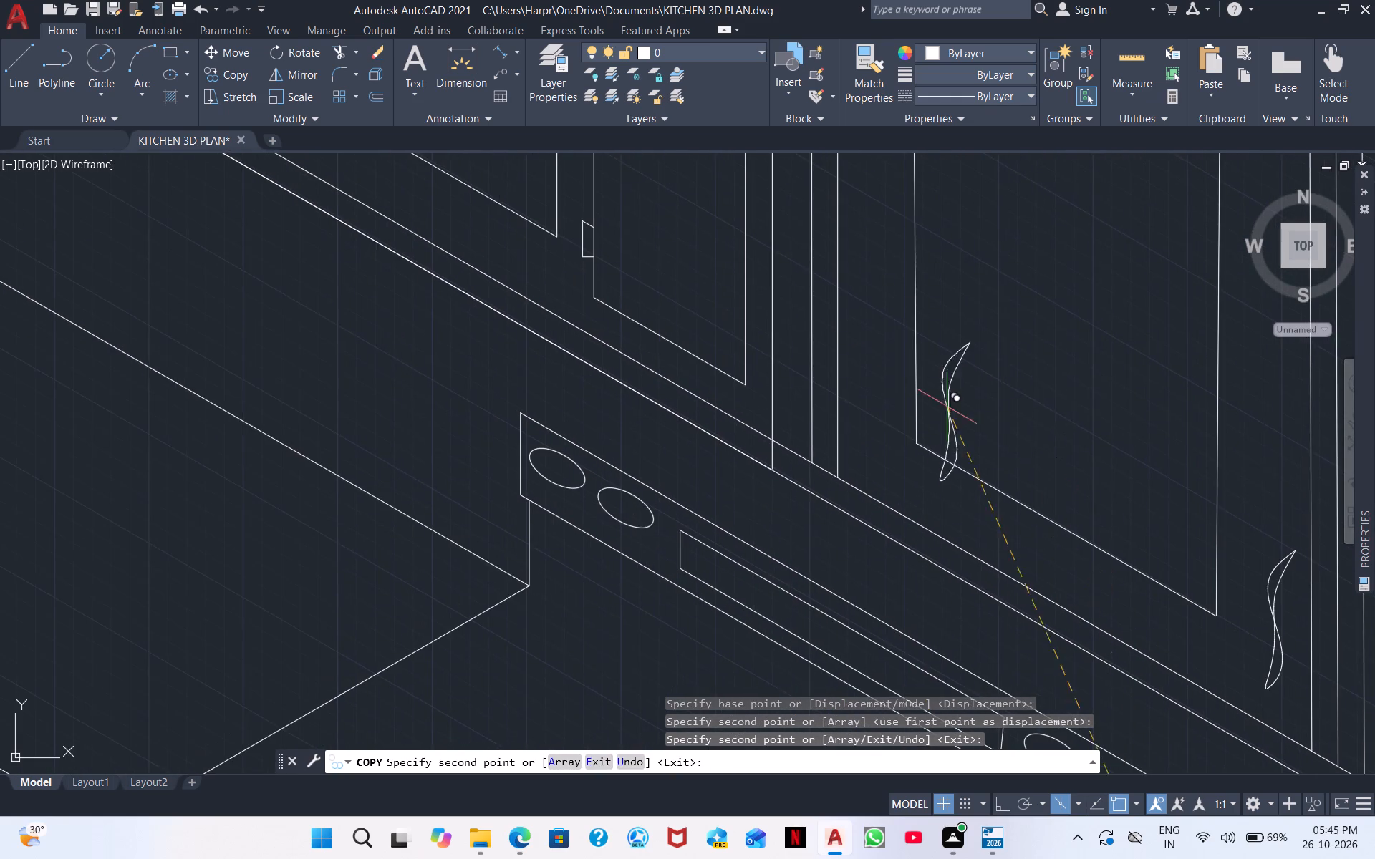
{"action": "scroll", "coordinate": [895, 369], "scroll_direction": "down", "scroll_amount": 2}
{"action": "middle_click_drag", "start_coordinate": [834, 359], "coordinate": [1151, 613]}
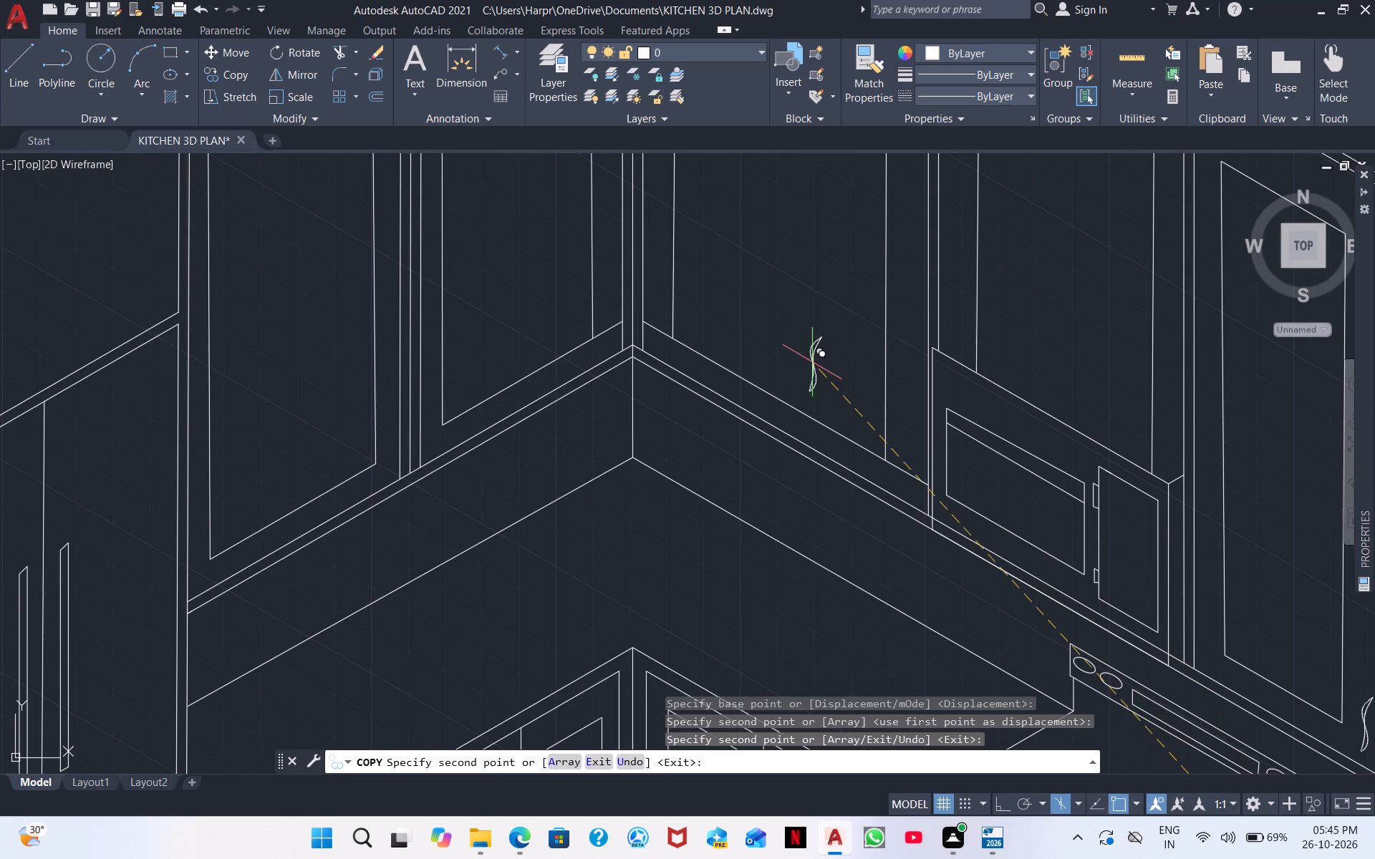
{"action": "middle_click", "coordinate": [804, 370]}
{"action": "scroll", "coordinate": [804, 370], "scroll_direction": "down", "scroll_amount": 1}
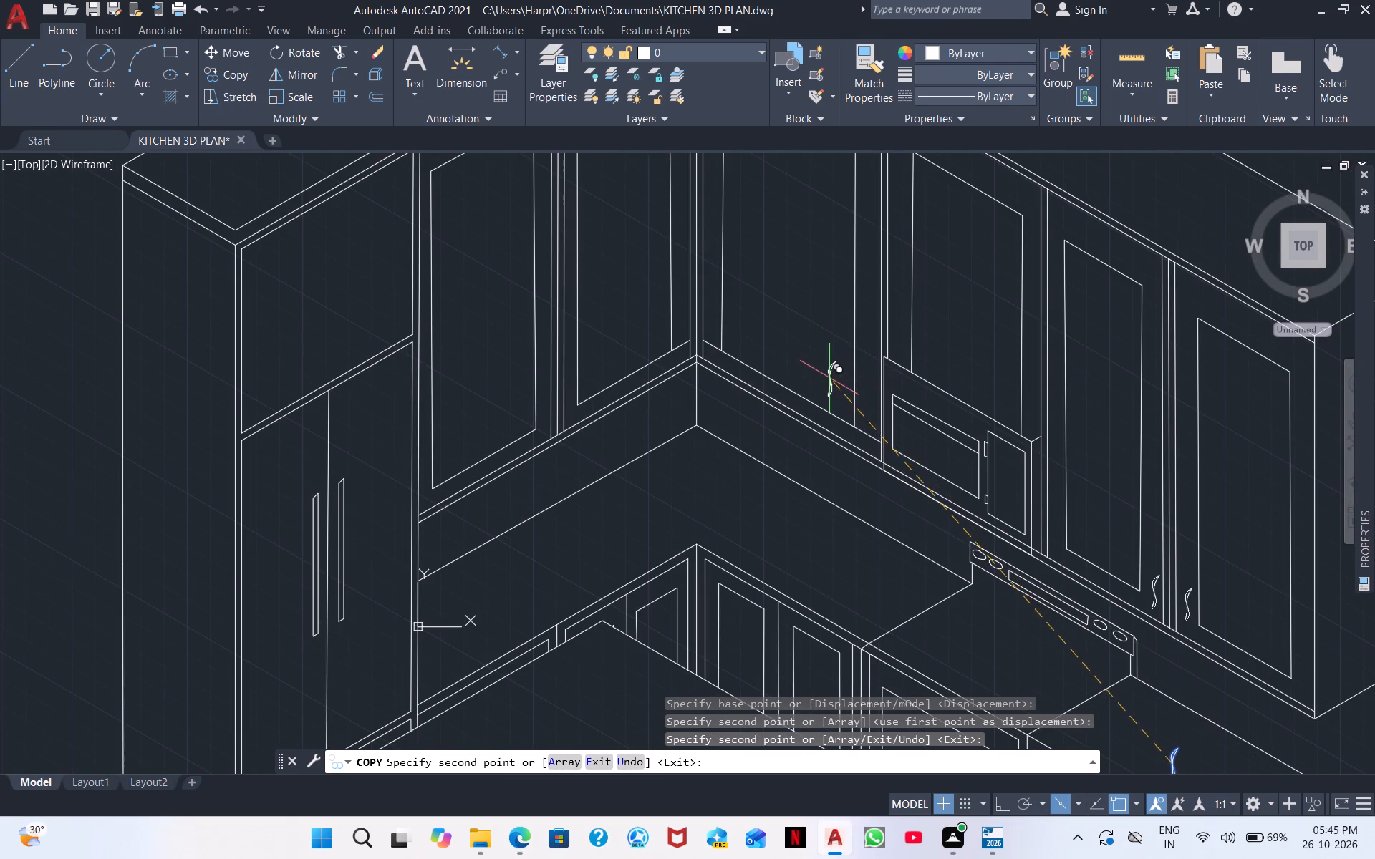
{"action": "scroll", "coordinate": [829, 378], "scroll_direction": "down", "scroll_amount": 1}
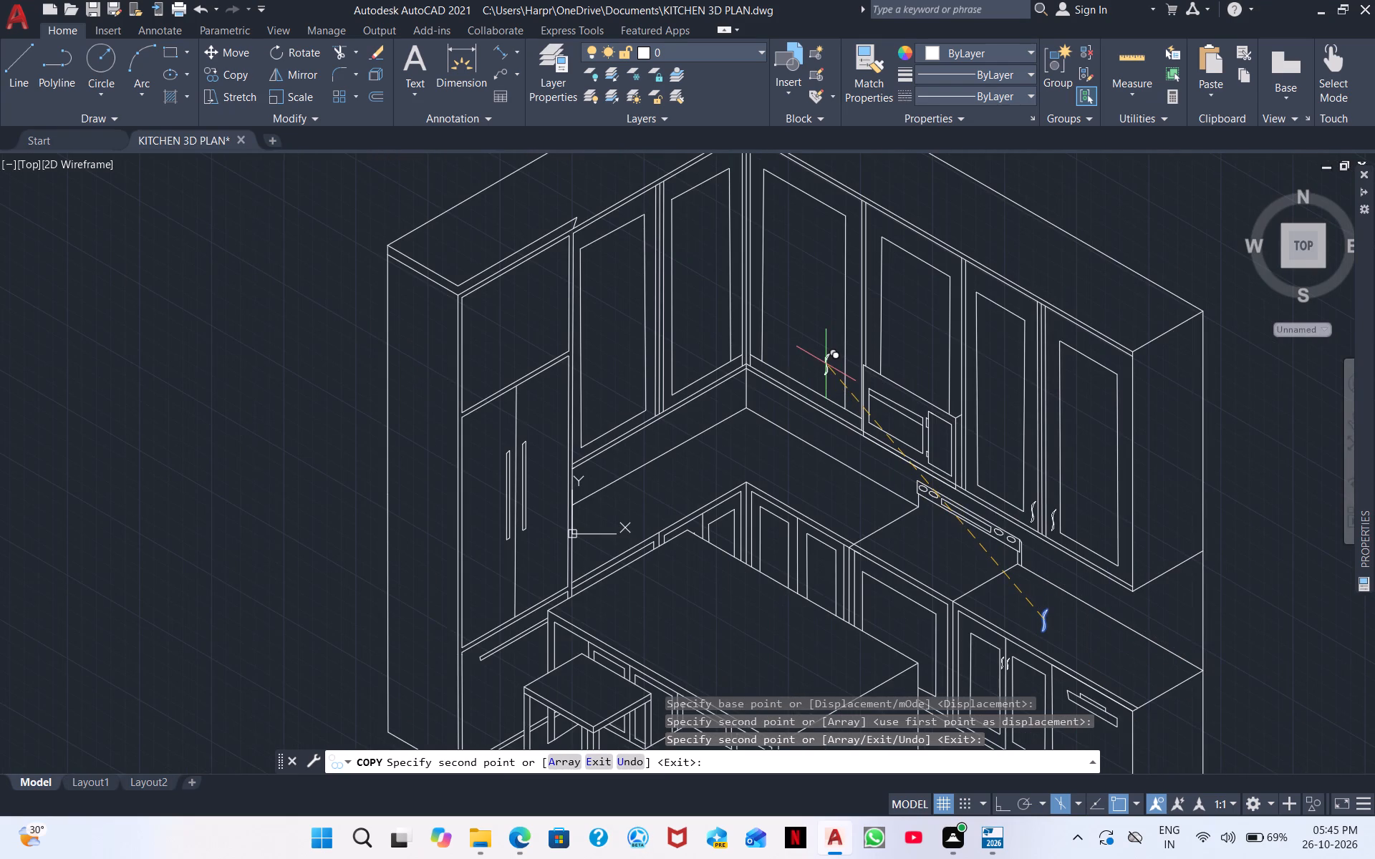
{"action": "scroll", "coordinate": [826, 363], "scroll_direction": "up", "scroll_amount": 4}
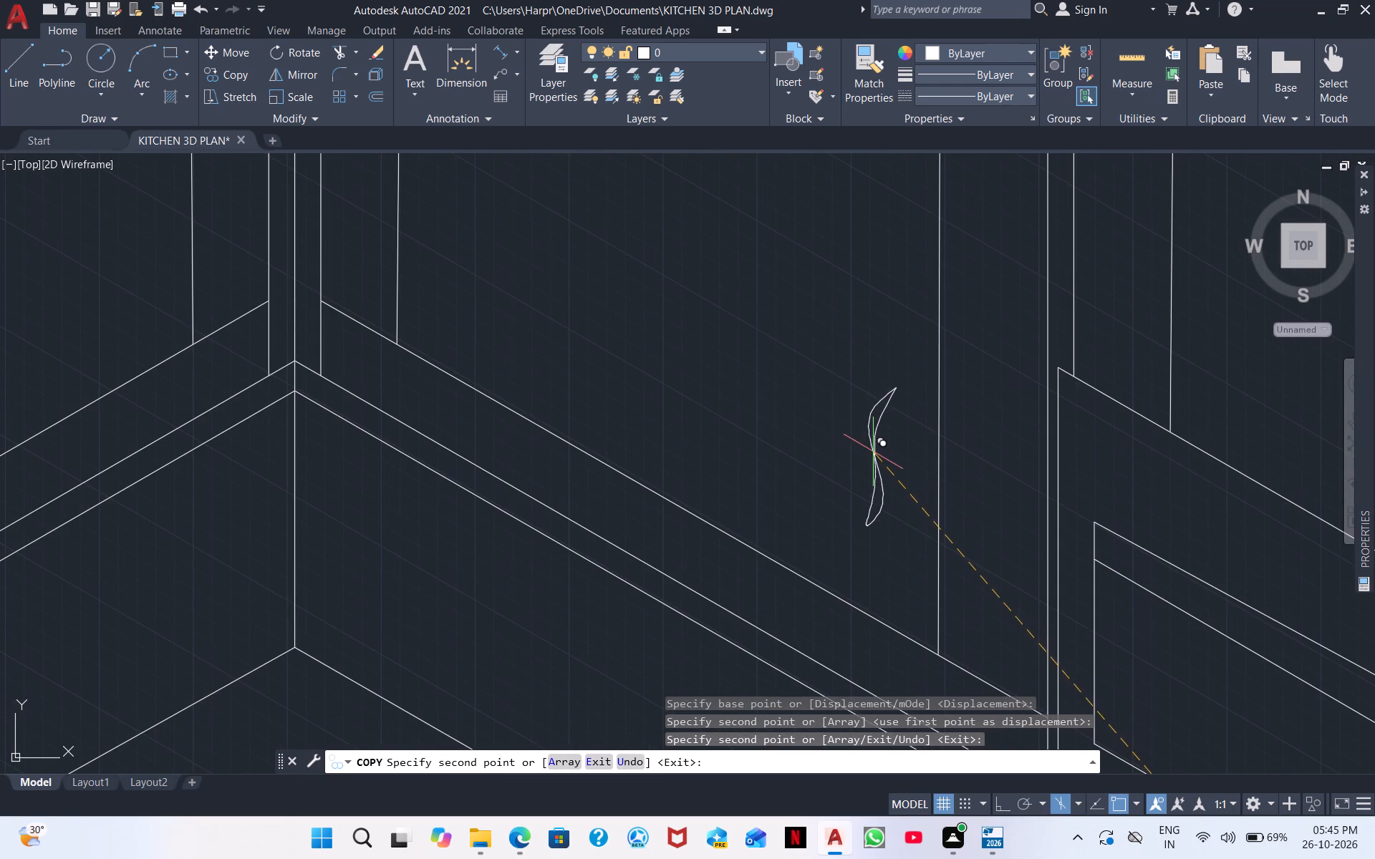
{"action": "scroll", "coordinate": [884, 480], "scroll_direction": "down", "scroll_amount": 3}
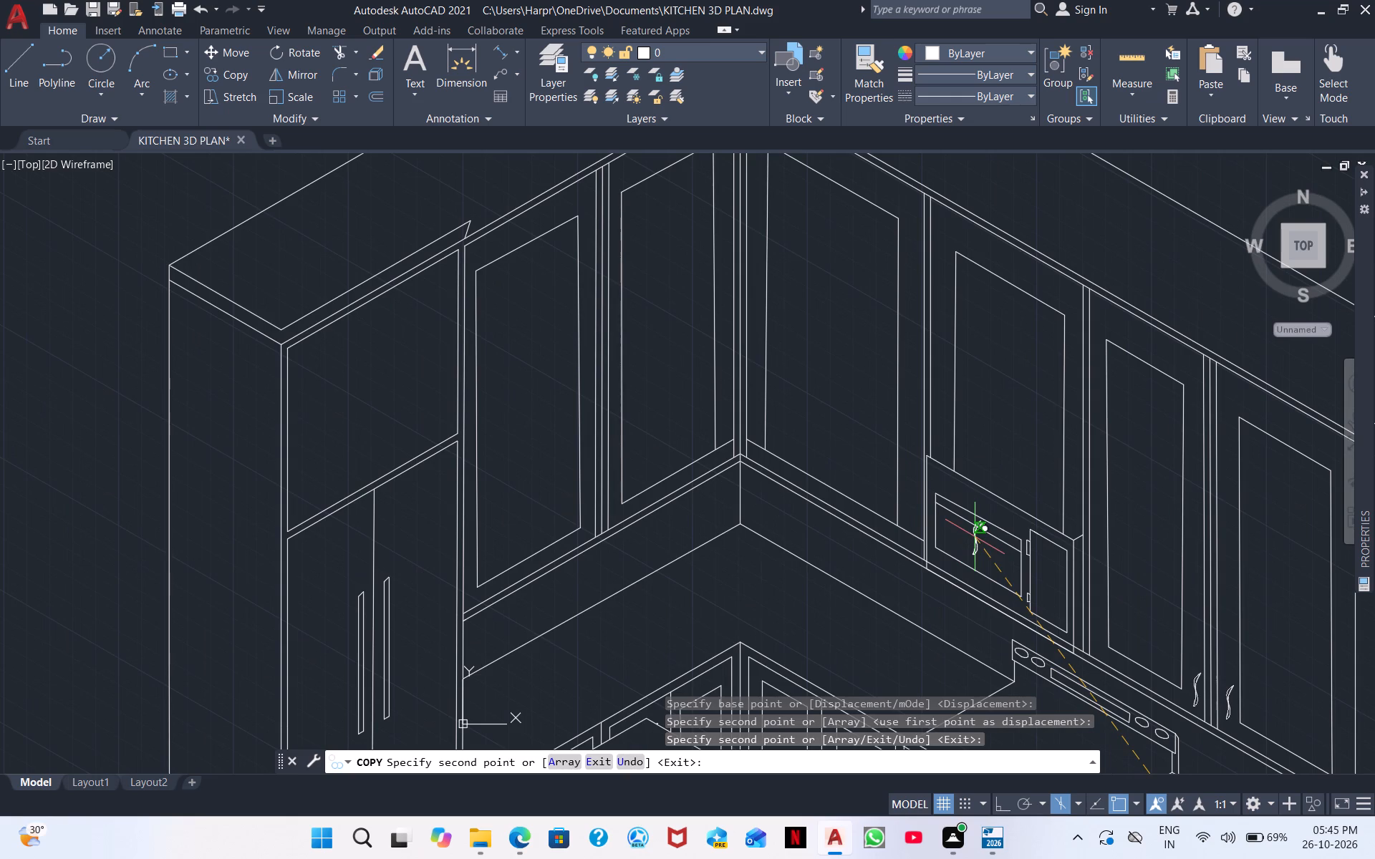
{"action": "scroll", "coordinate": [958, 529], "scroll_direction": "up", "scroll_amount": 3}
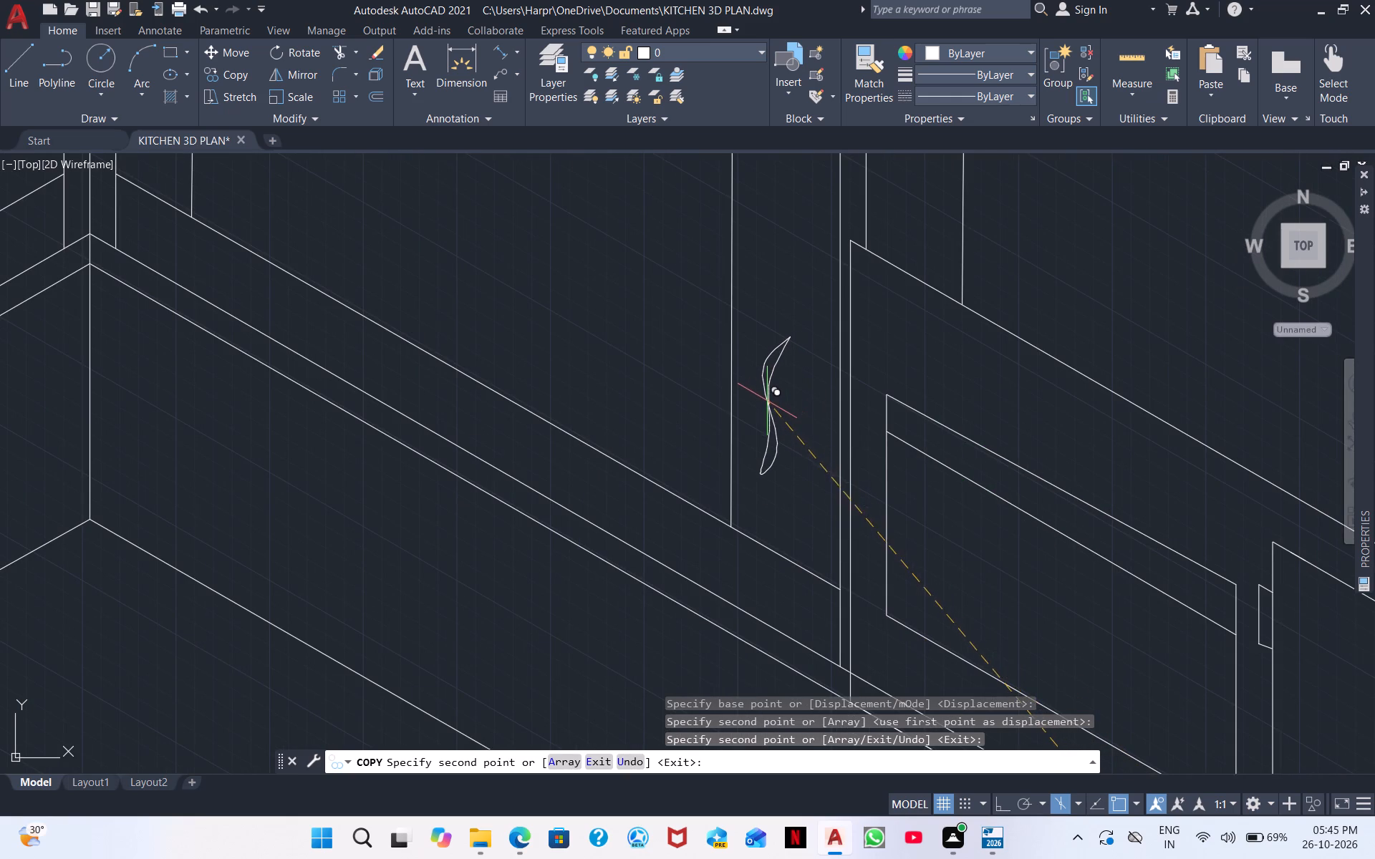
{"action": "left_click", "coordinate": [763, 409]}
Copy the handle to both lower sides of the other wall's corner upper door and to the adjoining side of its neighbouring door.
{"action": "middle_click_drag", "start_coordinate": [532, 336], "coordinate": [1130, 636]}
{"action": "scroll", "coordinate": [983, 558], "scroll_direction": "down", "scroll_amount": 2}
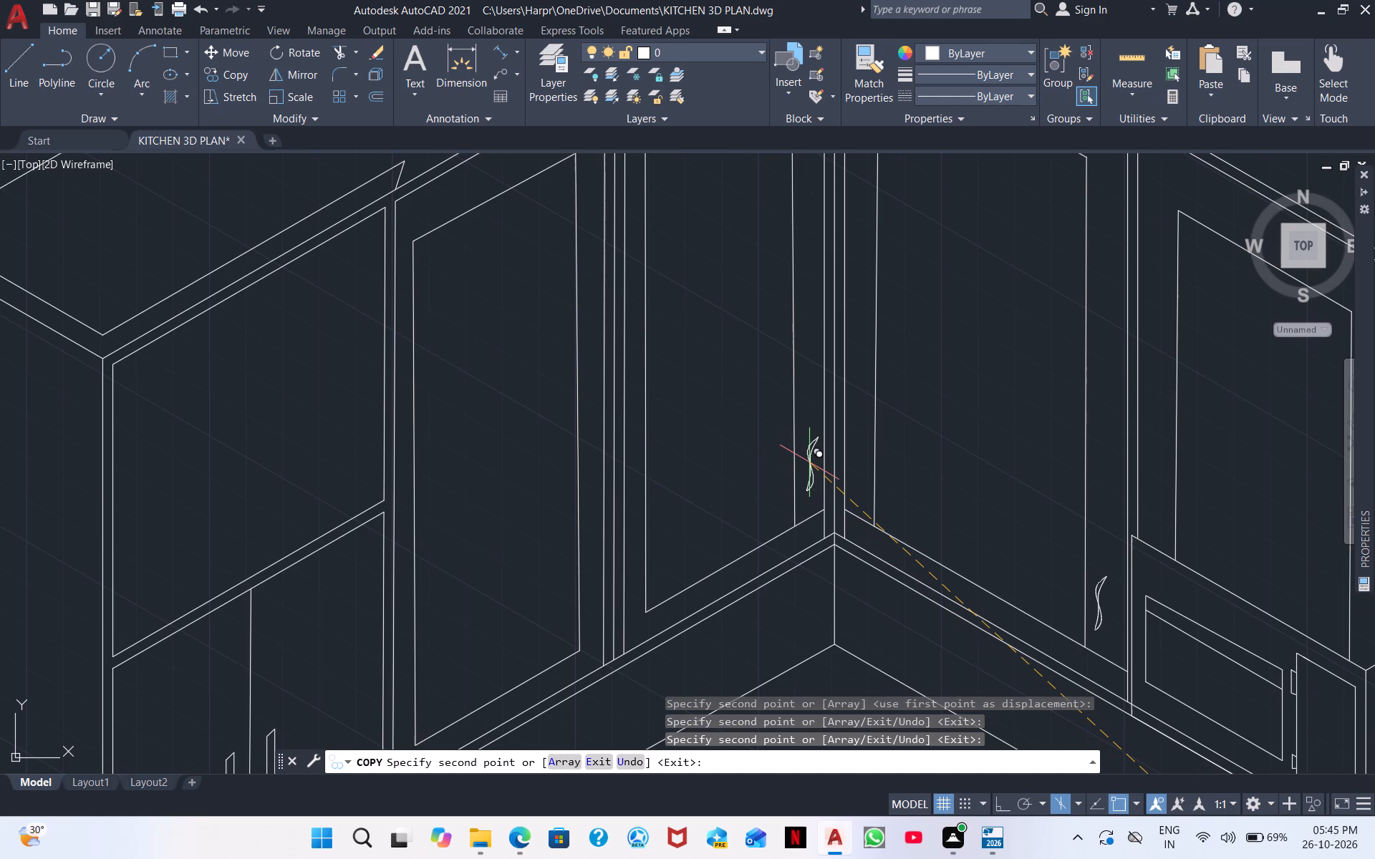
{"action": "left_click", "coordinate": [811, 462]}
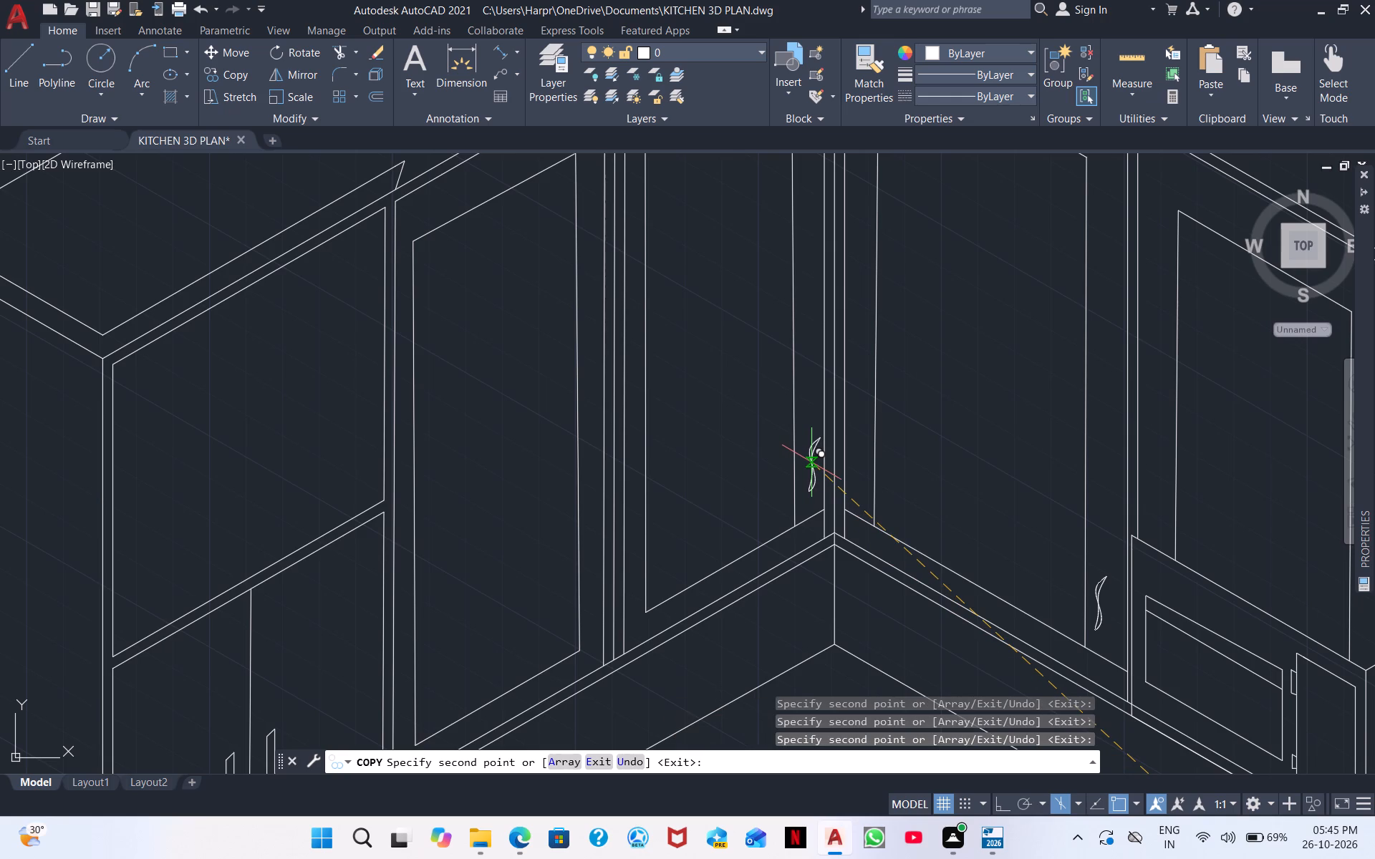
{"action": "left_click", "coordinate": [635, 546]}
{"action": "left_click", "coordinate": [590, 566]}
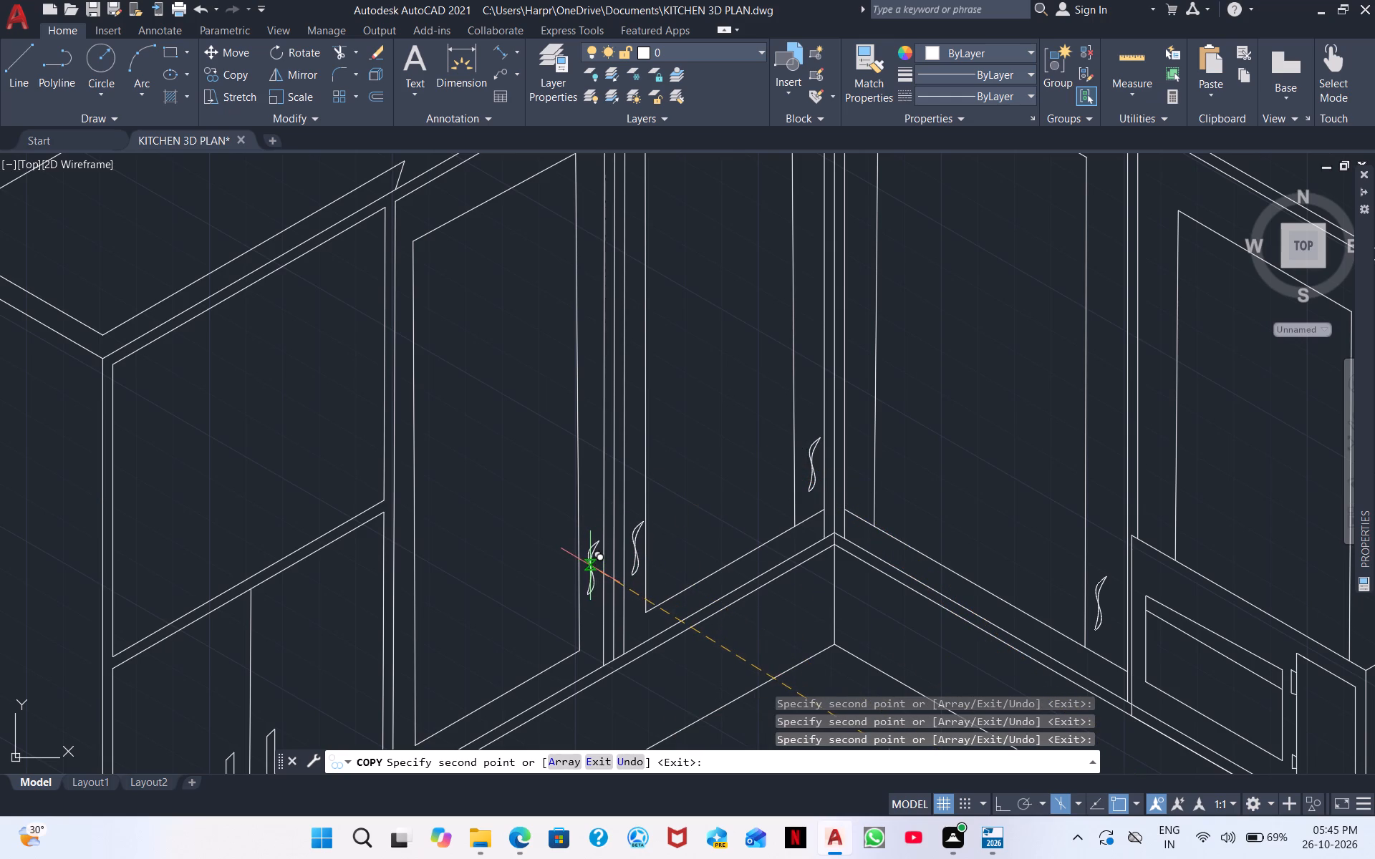
{"action": "key", "text": "Escape"}
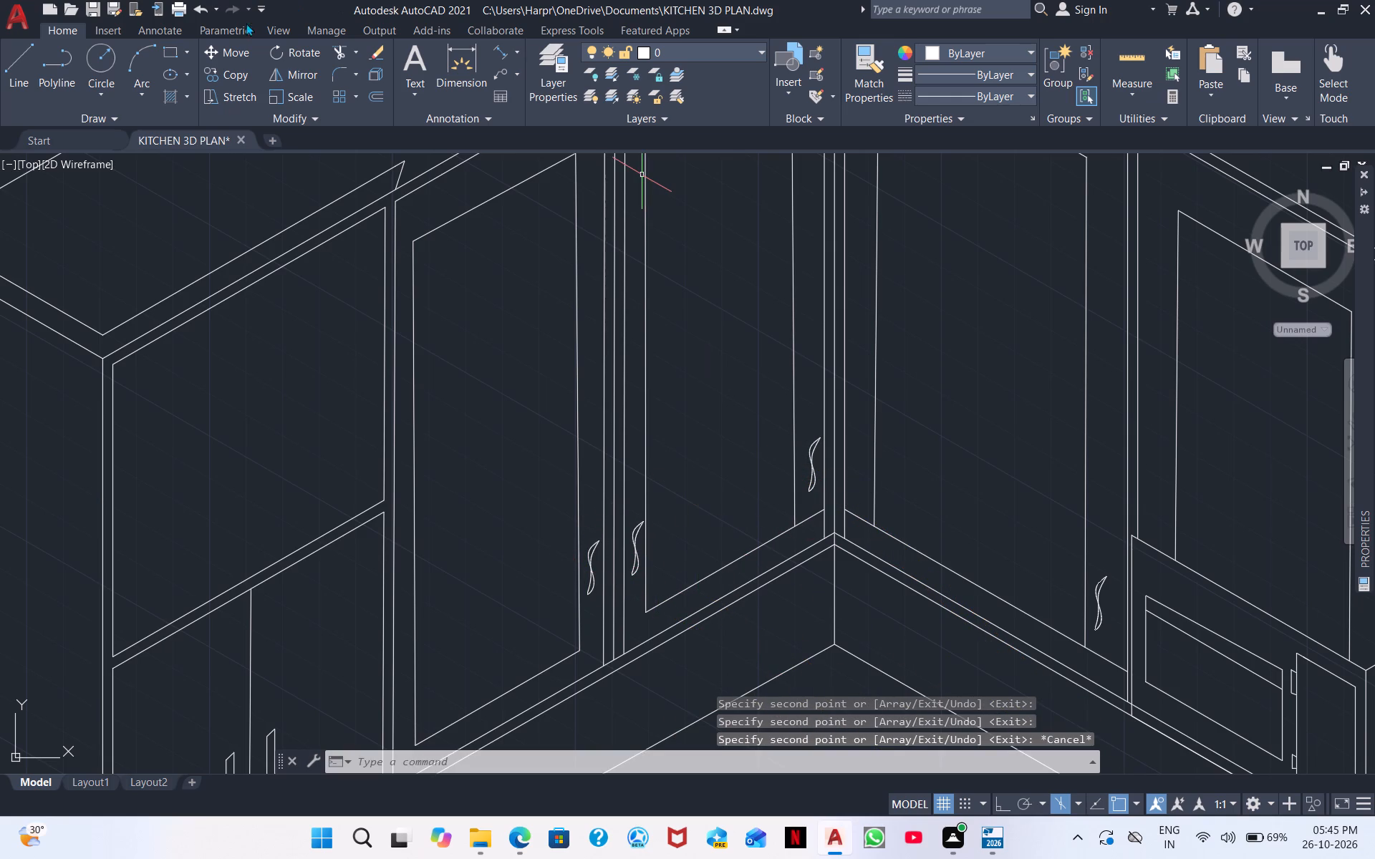
Trim the bottom line stubs that extend beyond the panels of the two upper doors flanking the inner corner.
{"action": "left_click", "coordinate": [342, 54]}
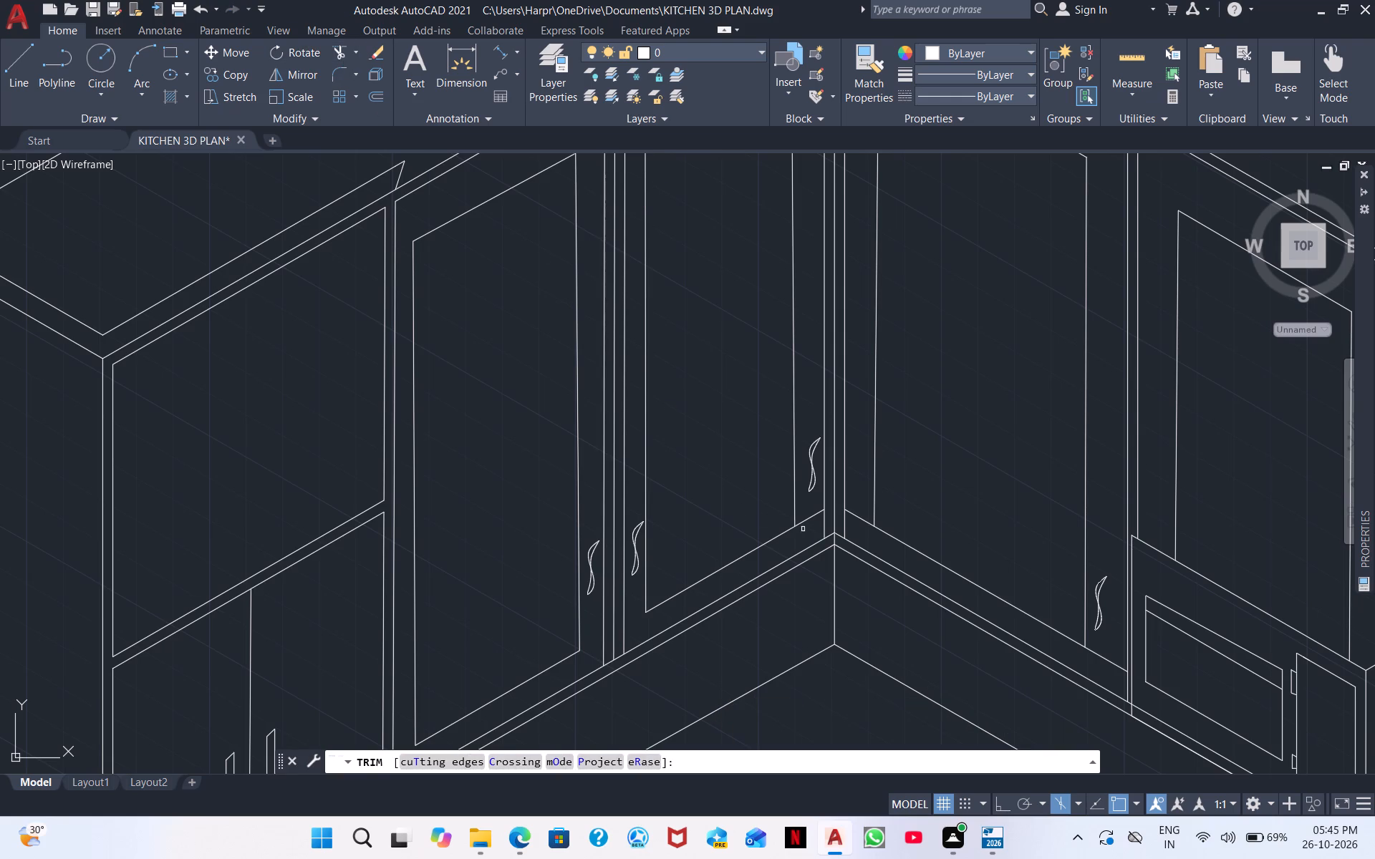
{"action": "left_click", "coordinate": [811, 518]}
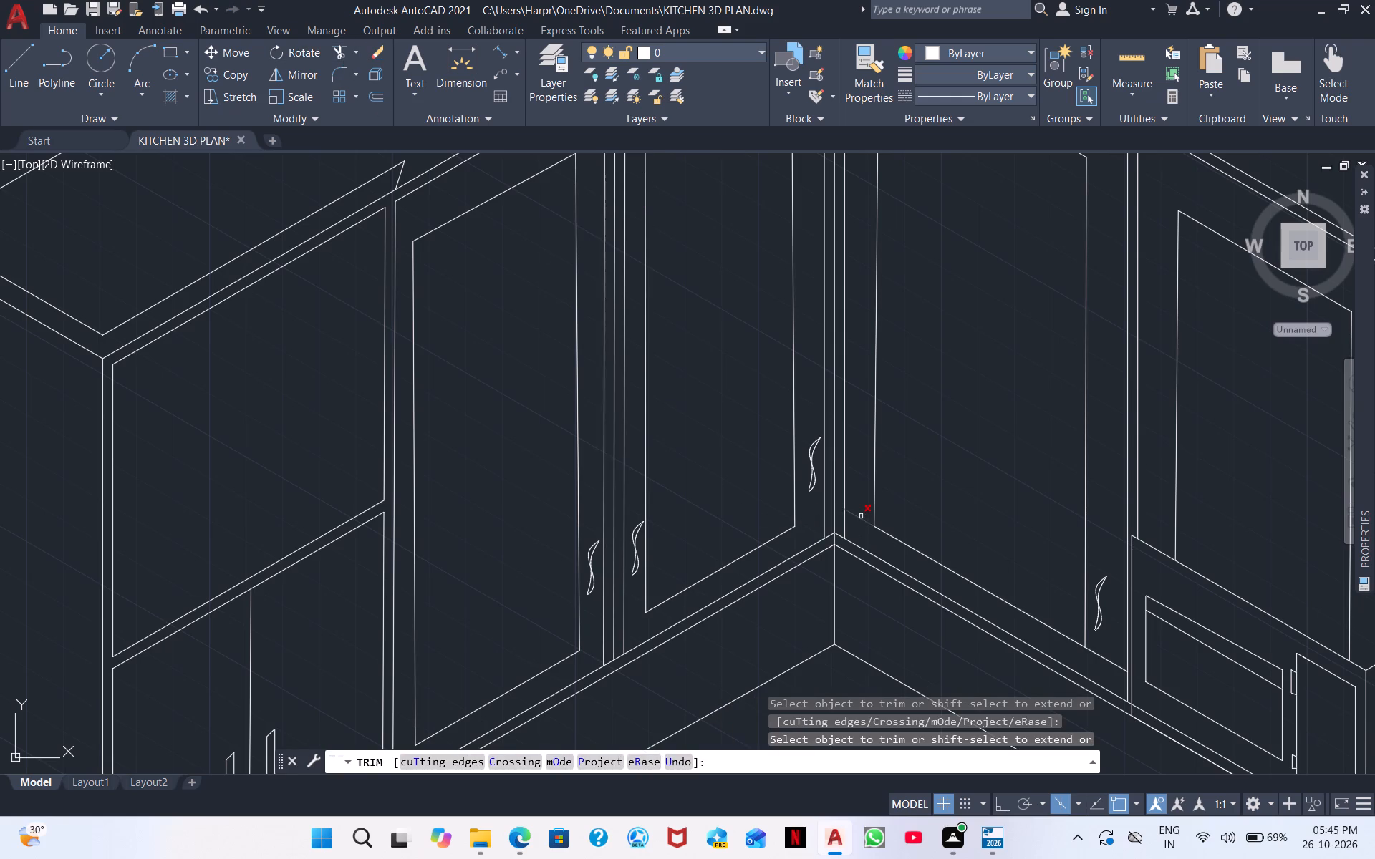
{"action": "left_click", "coordinate": [861, 516]}
{"action": "left_click", "coordinate": [1117, 664]}
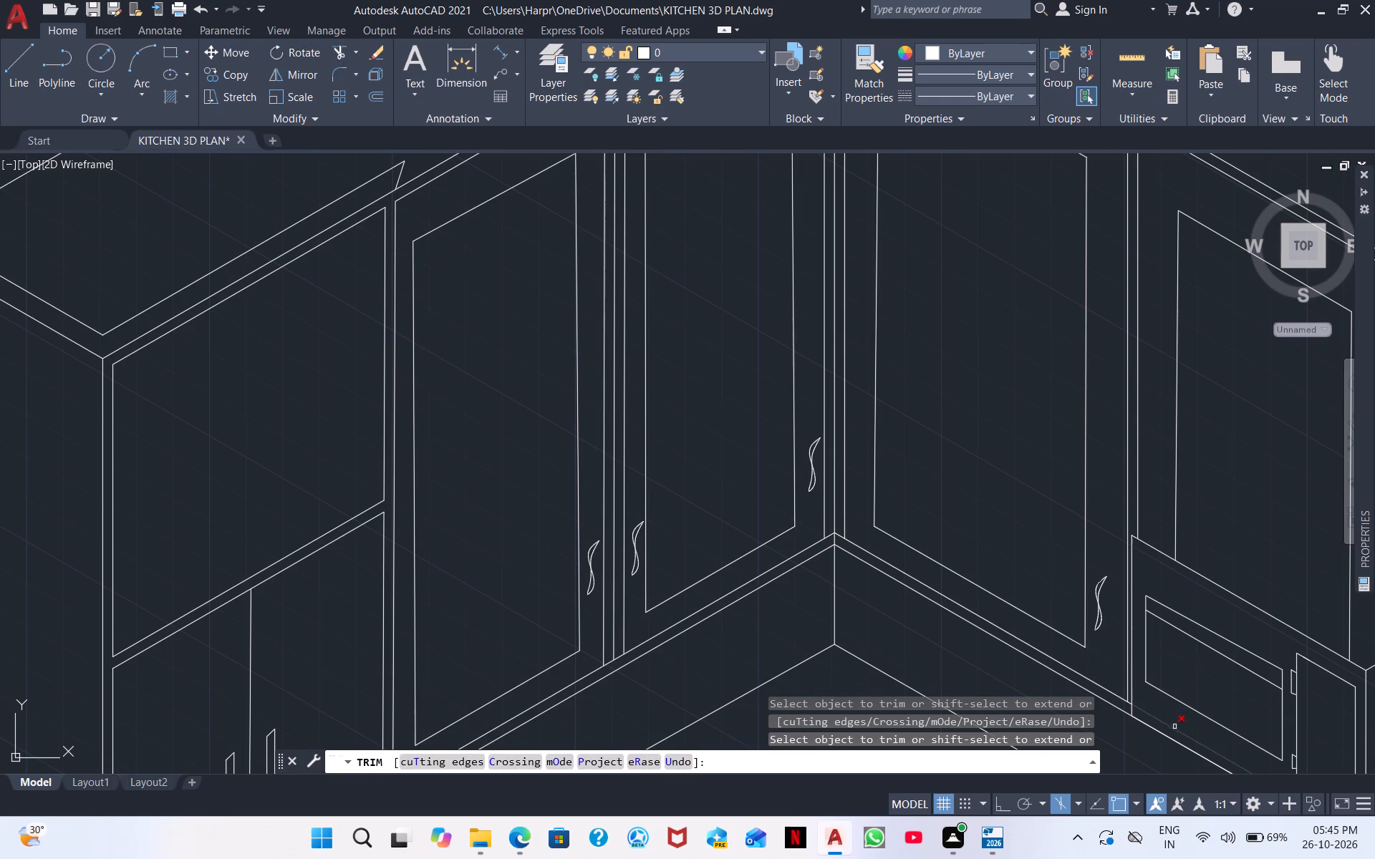
Trim the microwave's side and bottom lines where they overrun the narrow band beneath the upper cabinets.
{"action": "scroll", "coordinate": [1084, 650], "scroll_direction": "down", "scroll_amount": 1}
{"action": "scroll", "coordinate": [1103, 690], "scroll_direction": "up", "scroll_amount": 3}
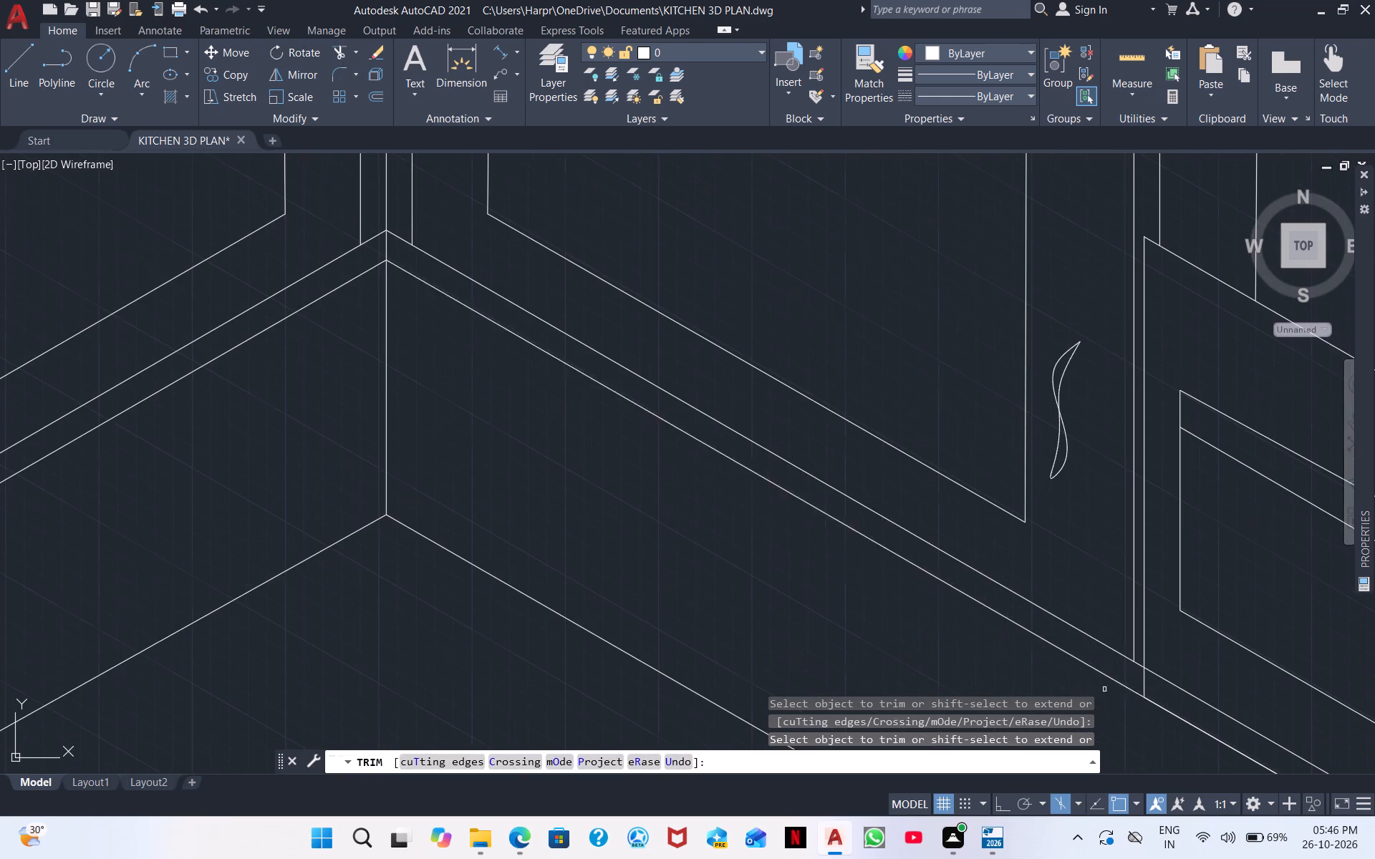
{"action": "left_click_drag", "start_coordinate": [1149, 684], "coordinate": [1132, 676]}
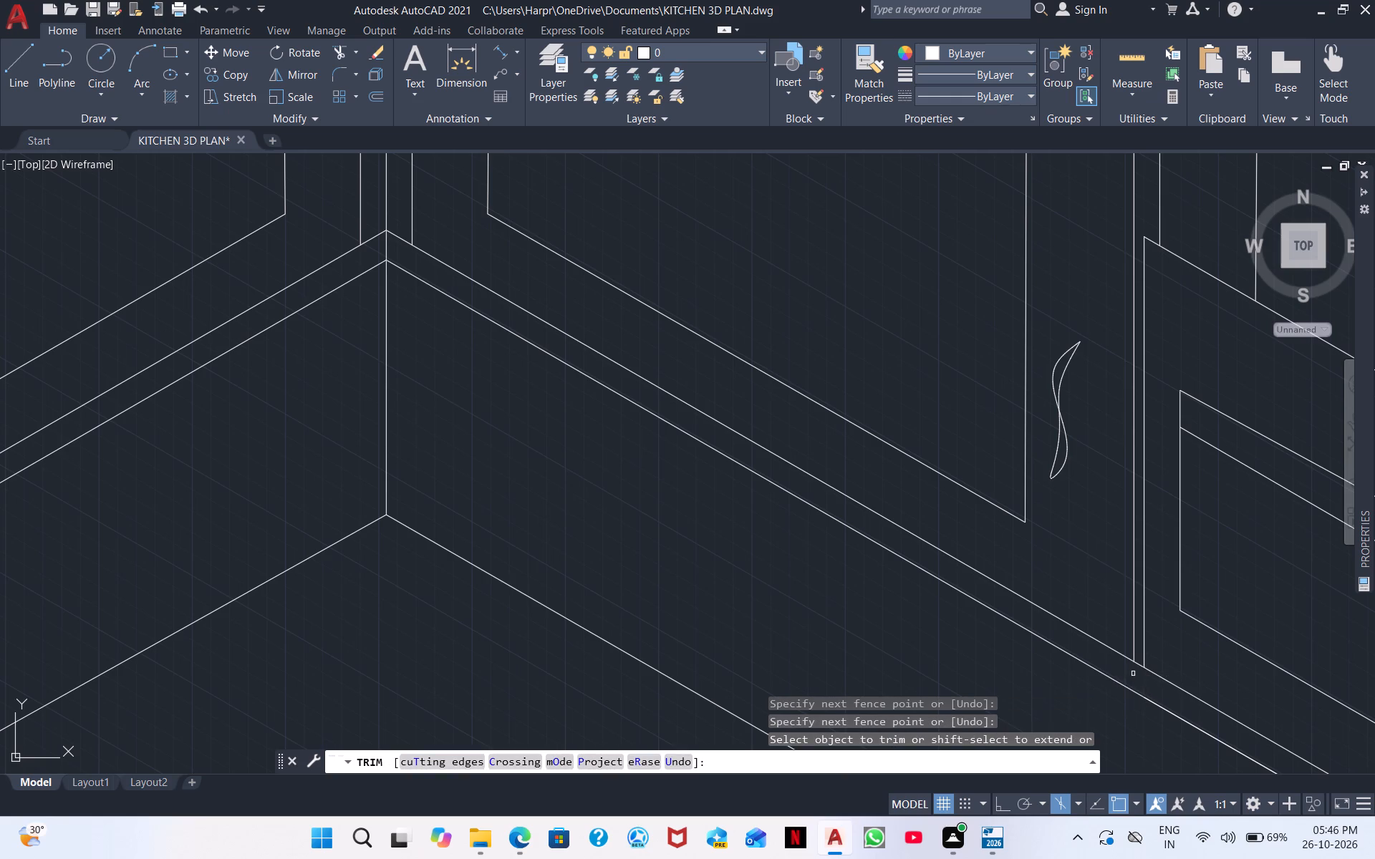
{"action": "scroll", "coordinate": [1172, 695], "scroll_direction": "down", "scroll_amount": 1}
{"action": "middle_click_drag", "start_coordinate": [1164, 694], "coordinate": [544, 286]}
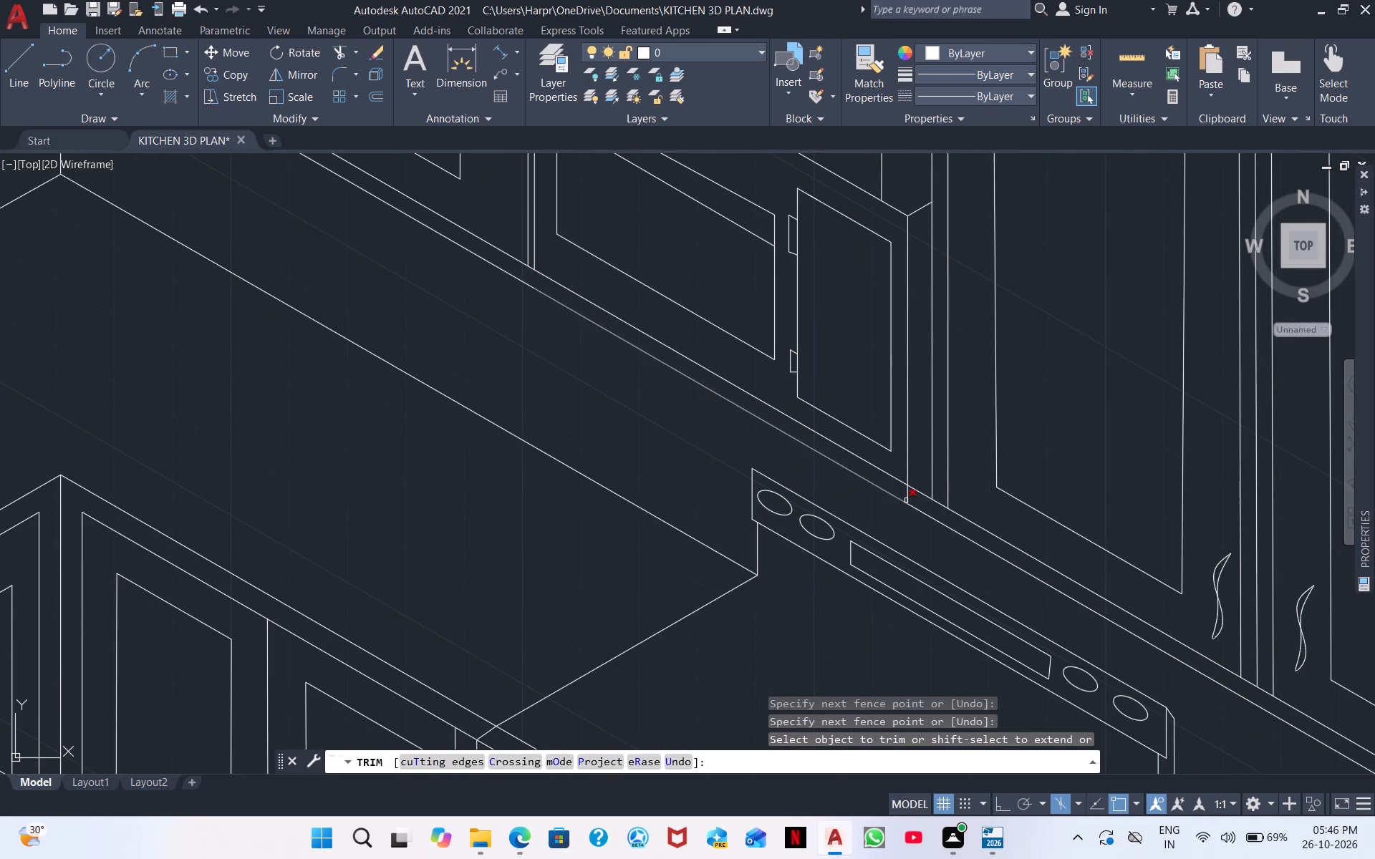
{"action": "left_click", "coordinate": [906, 499]}
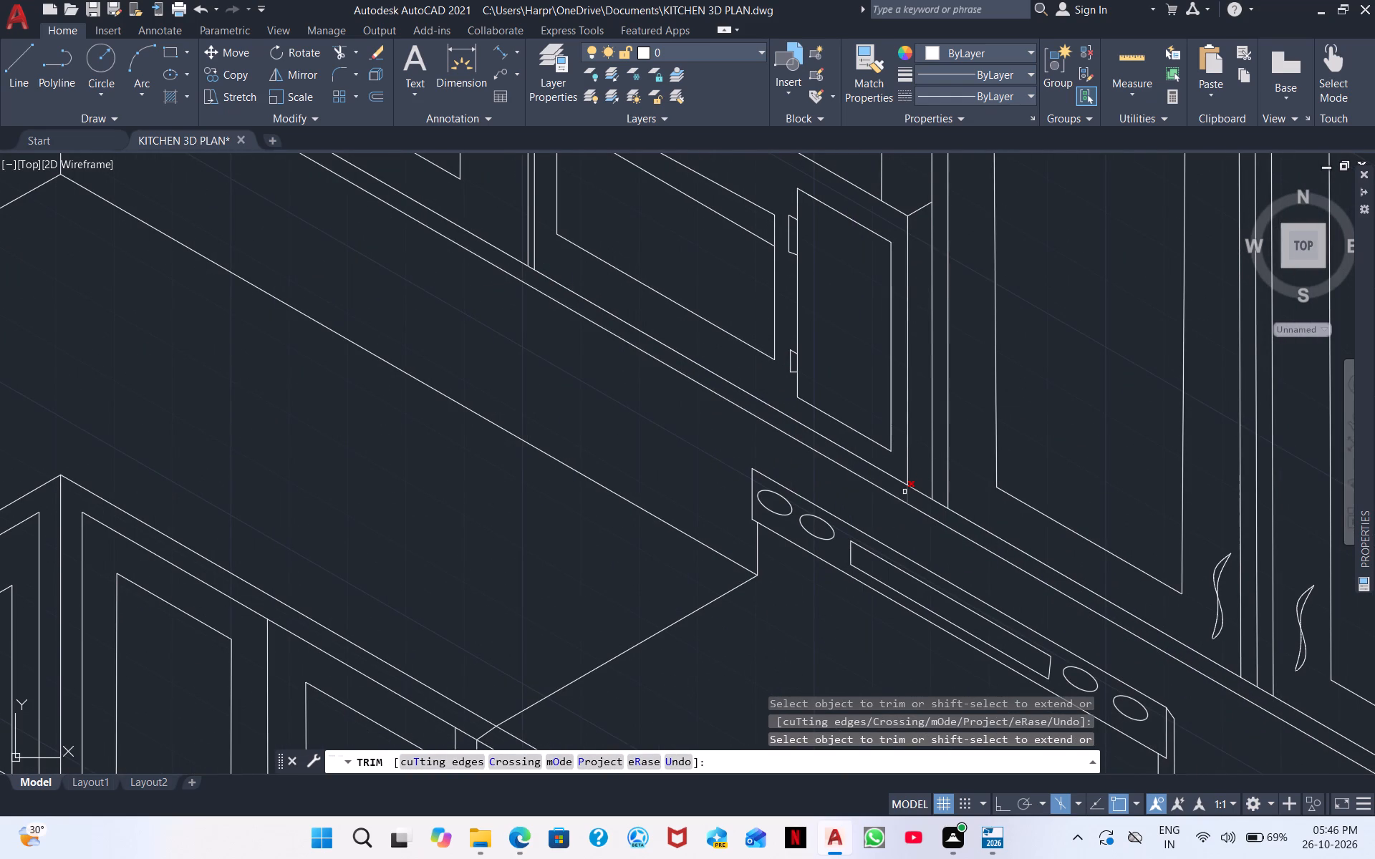
{"action": "left_click_drag", "start_coordinate": [904, 494], "coordinate": [912, 498]}
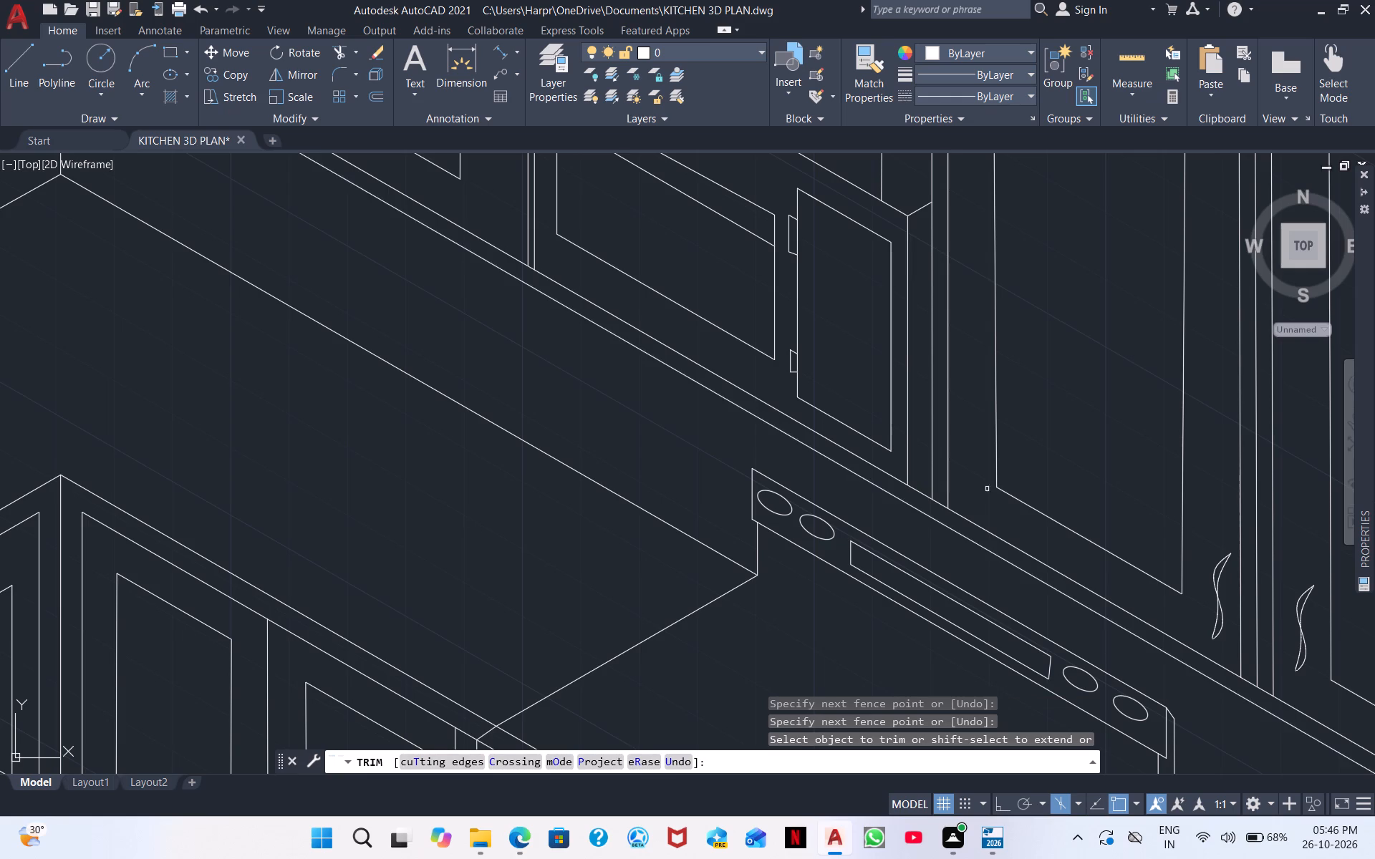
Trim away the short slanted stub at the end of the tall fridge cabinet's inner top edge line.
{"action": "scroll", "coordinate": [1070, 498], "scroll_direction": "down", "scroll_amount": 2}
{"action": "middle_click_drag", "start_coordinate": [1186, 548], "coordinate": [655, 445]}
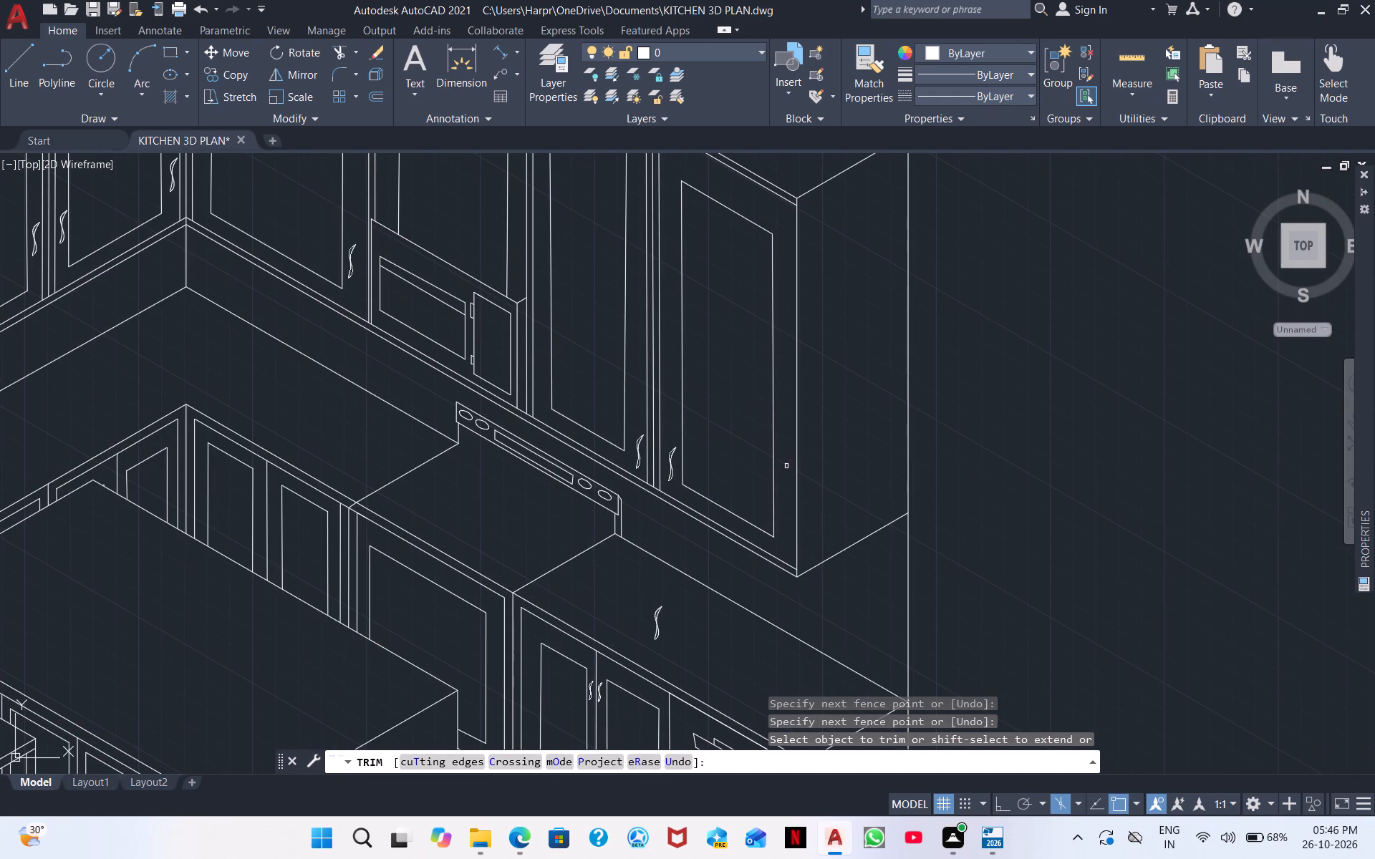
{"action": "middle_click_drag", "start_coordinate": [635, 490], "coordinate": [995, 681]}
{"action": "middle_click_drag", "start_coordinate": [821, 514], "coordinate": [902, 654]}
{"action": "middle_click_drag", "start_coordinate": [736, 393], "coordinate": [806, 561]}
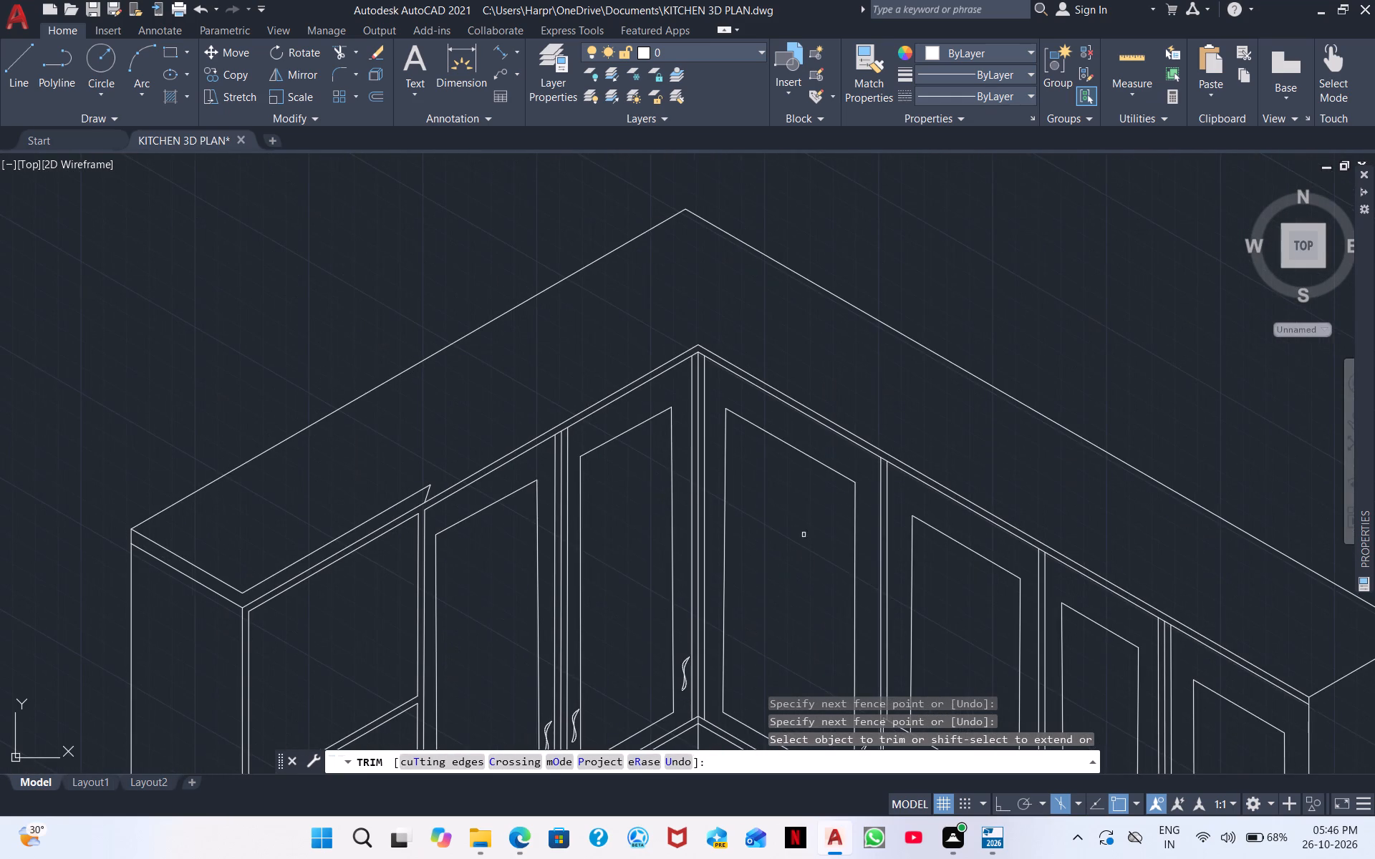
{"action": "middle_click_drag", "start_coordinate": [551, 417], "coordinate": [518, 333]}
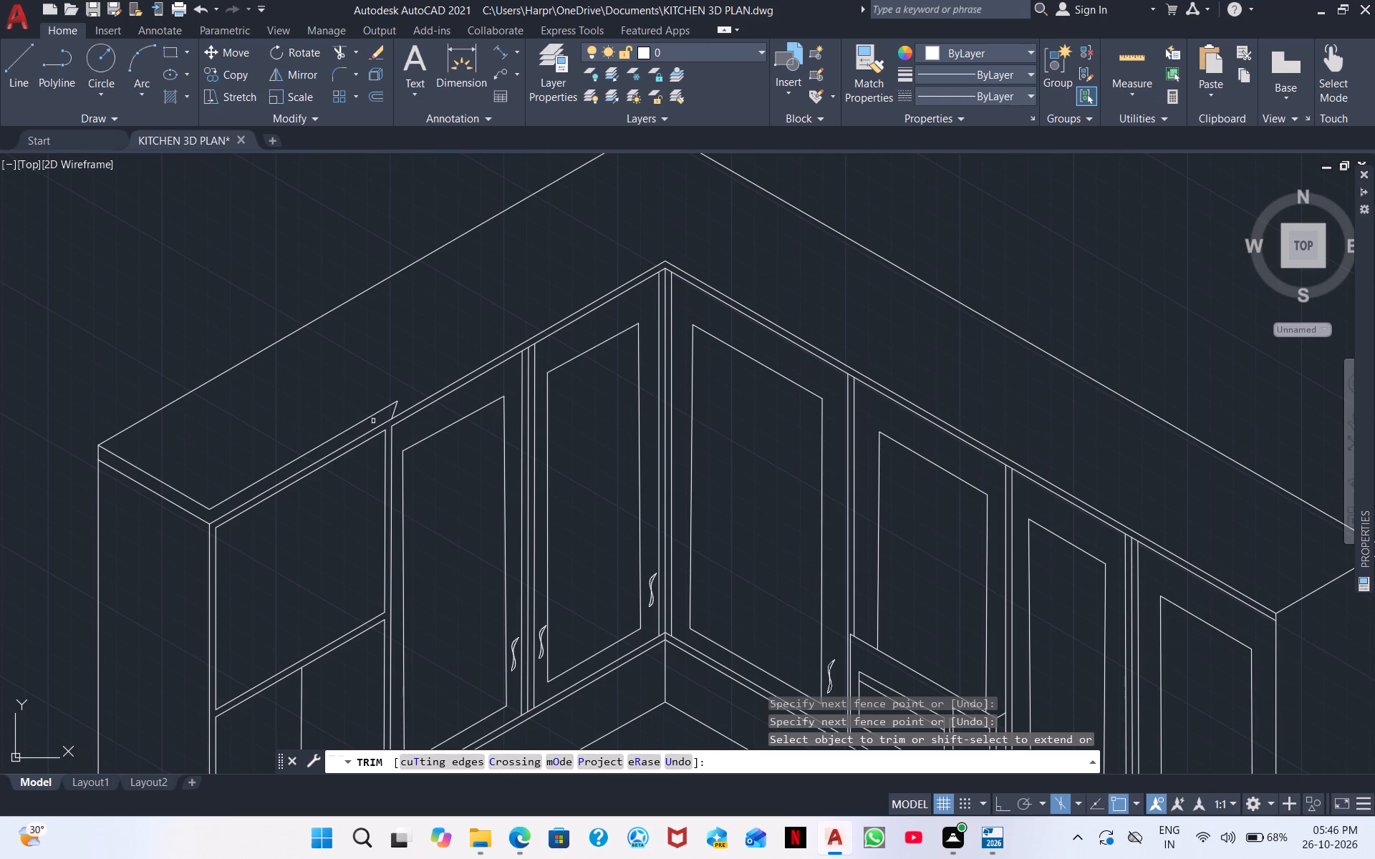
{"action": "left_click", "coordinate": [398, 407]}
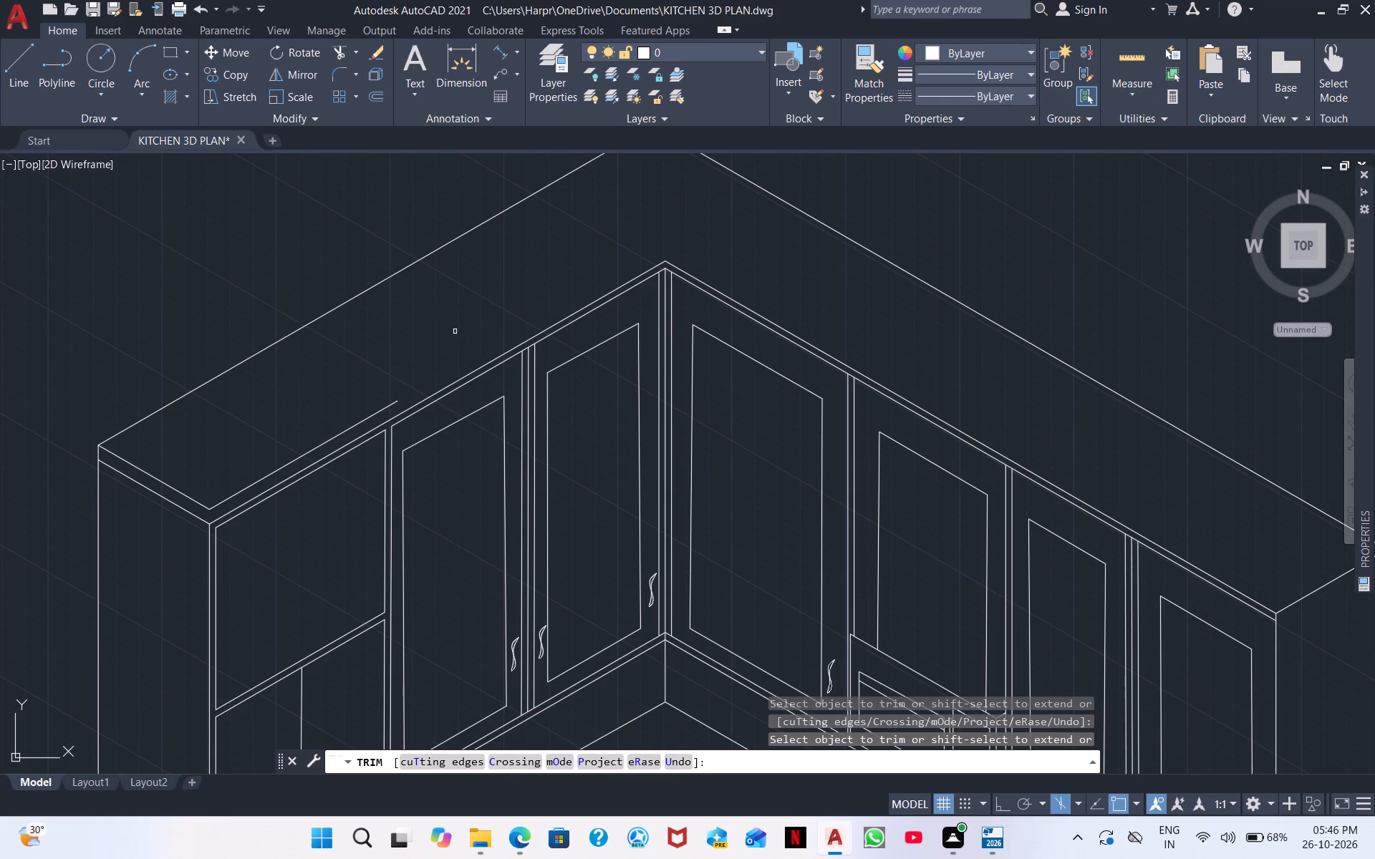
{"action": "right_click", "coordinate": [395, 302]}
{"action": "left_click", "coordinate": [435, 329]}
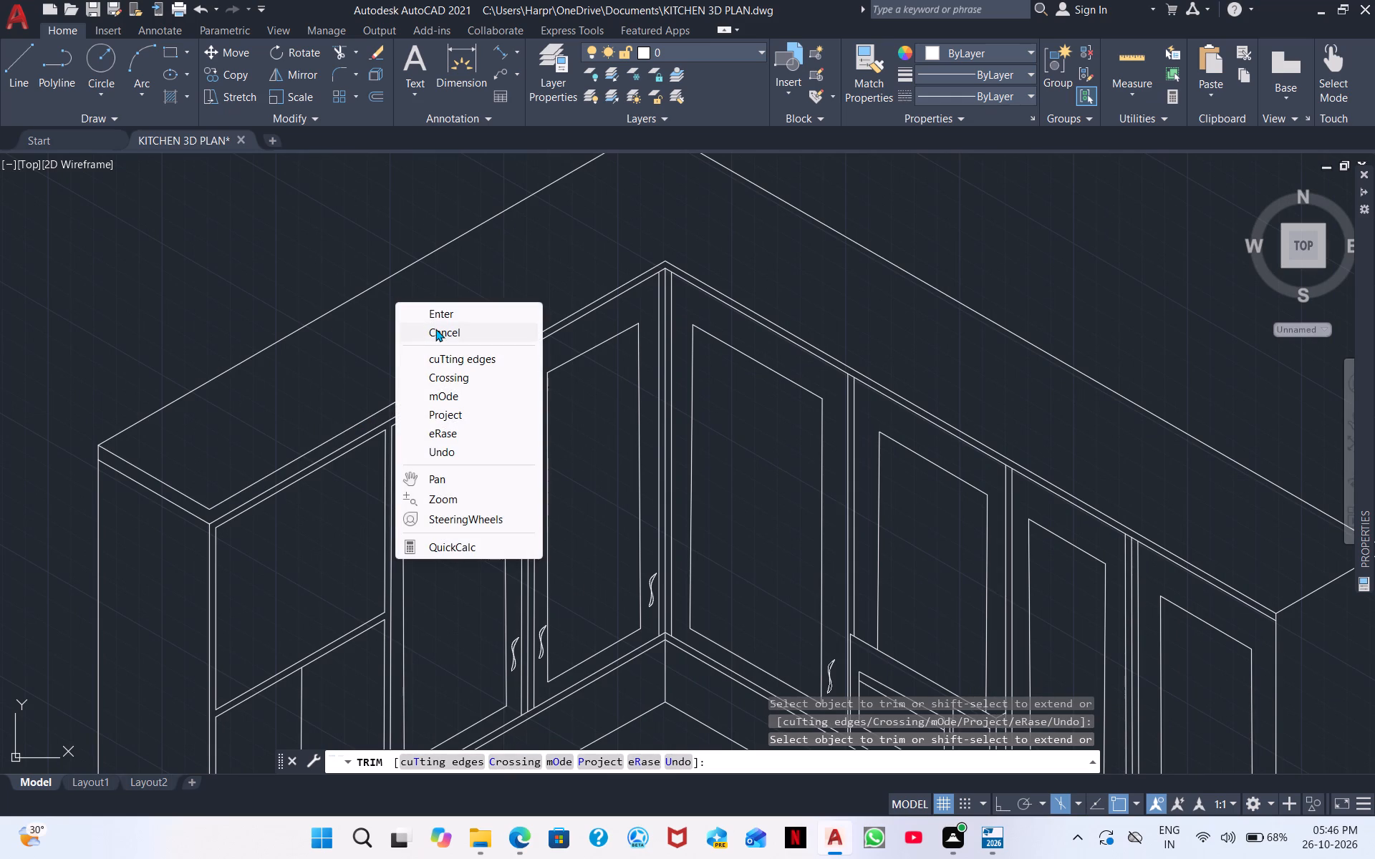
Draw a line continuing the tall cabinet's inner top edge above the upper cabinets, around the corner to their far end edge.
{"action": "left_click", "coordinate": [21, 75]}
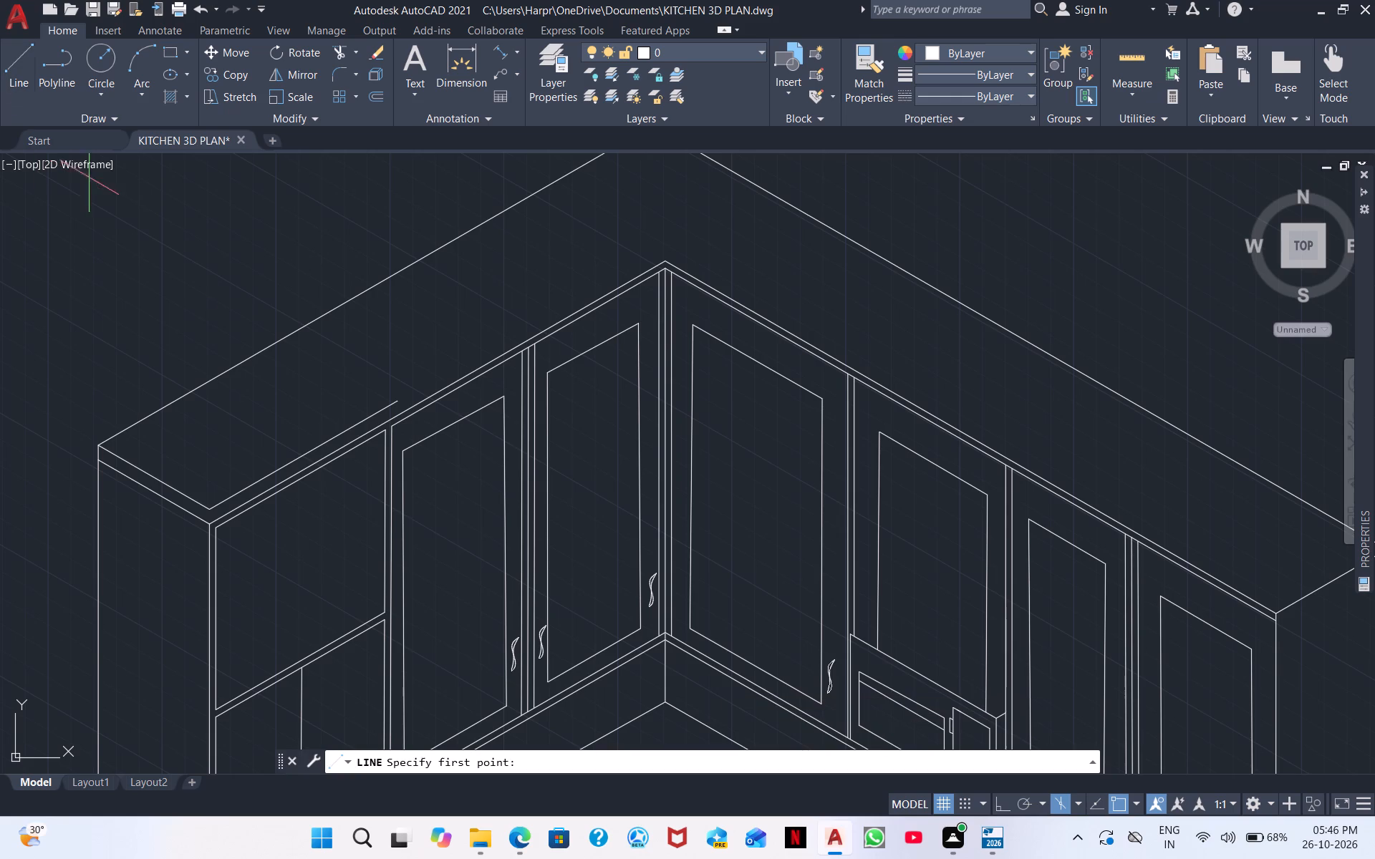
{"action": "left_click", "coordinate": [400, 397]}
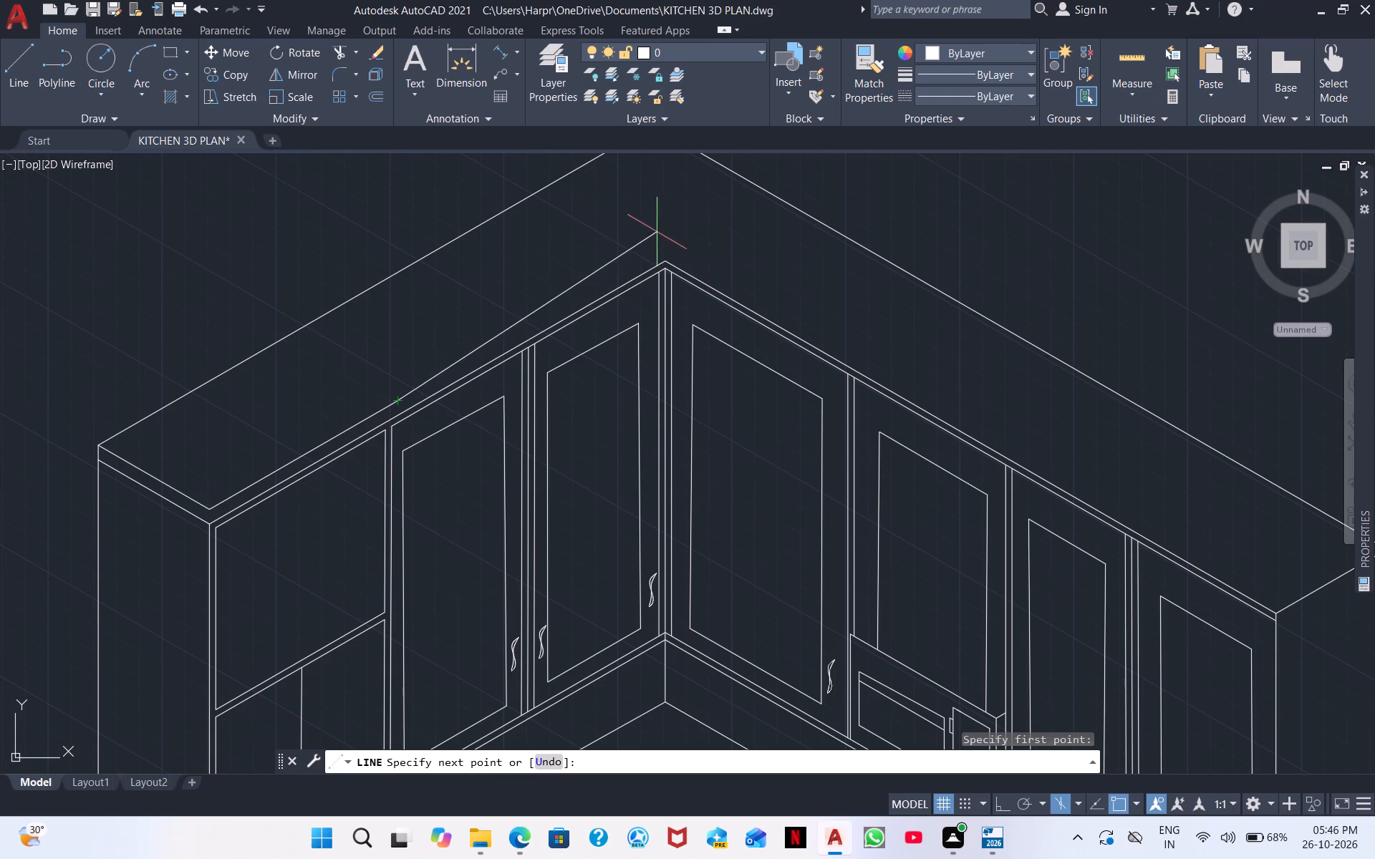
{"action": "scroll", "coordinate": [667, 251], "scroll_direction": "up", "scroll_amount": 4}
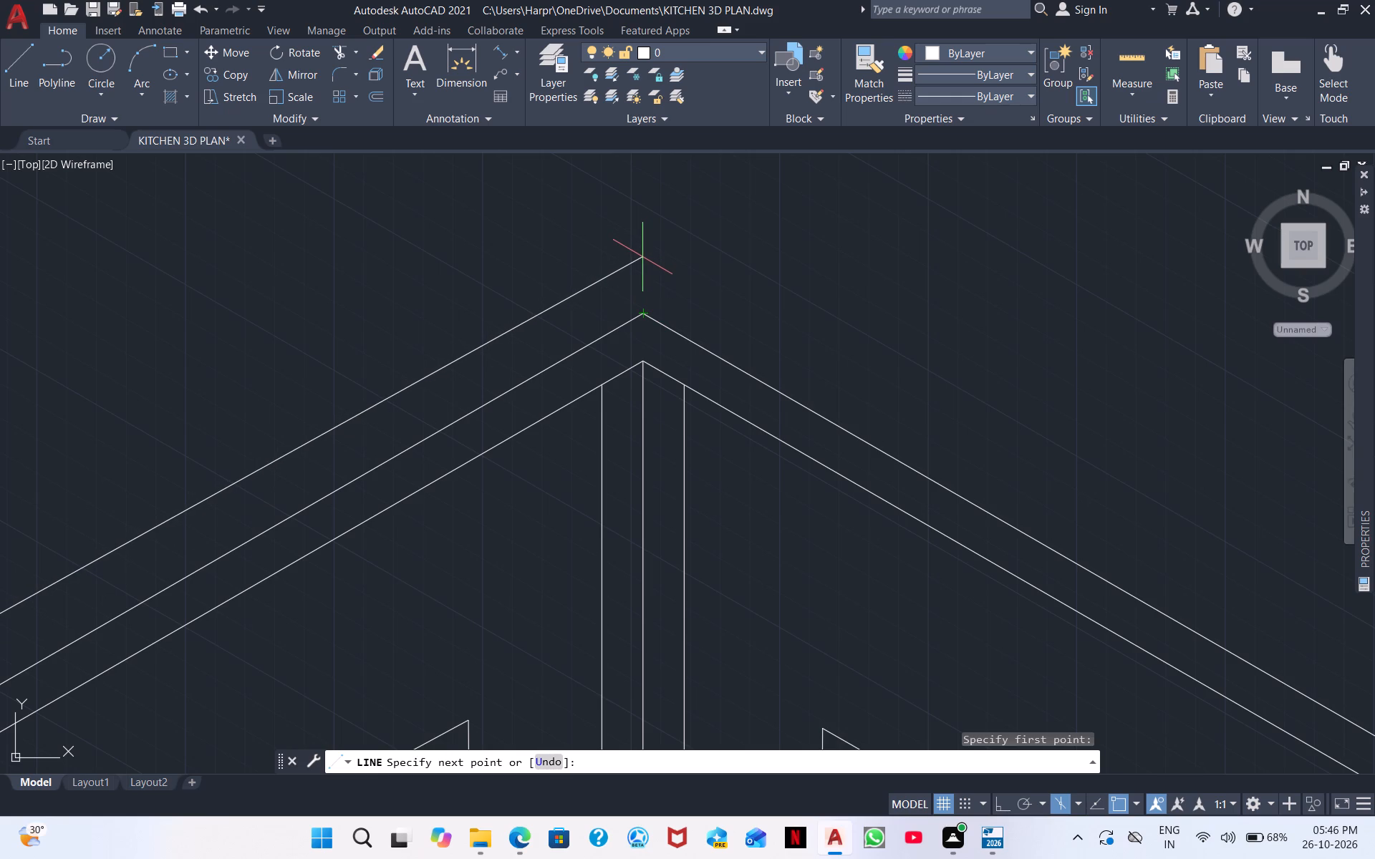
{"action": "left_click", "coordinate": [643, 253]}
{"action": "middle_click_drag", "start_coordinate": [1005, 418], "coordinate": [511, 117]}
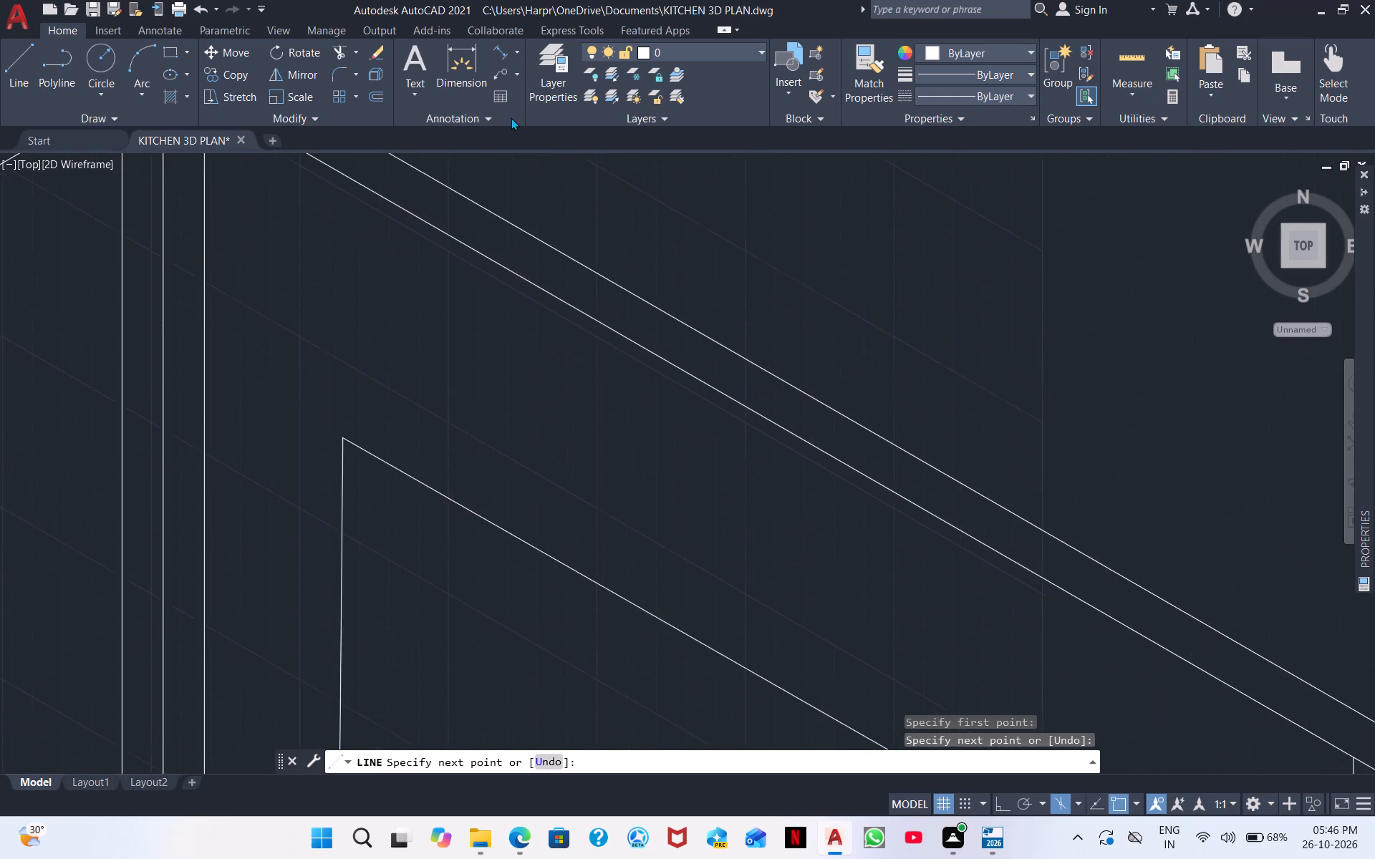
{"action": "middle_click_drag", "start_coordinate": [511, 117], "coordinate": [526, 127]}
{"action": "scroll", "coordinate": [820, 273], "scroll_direction": "down", "scroll_amount": 4}
{"action": "middle_click_drag", "start_coordinate": [1017, 359], "coordinate": [647, 254]}
{"action": "scroll", "coordinate": [635, 248], "scroll_direction": "up", "scroll_amount": 1}
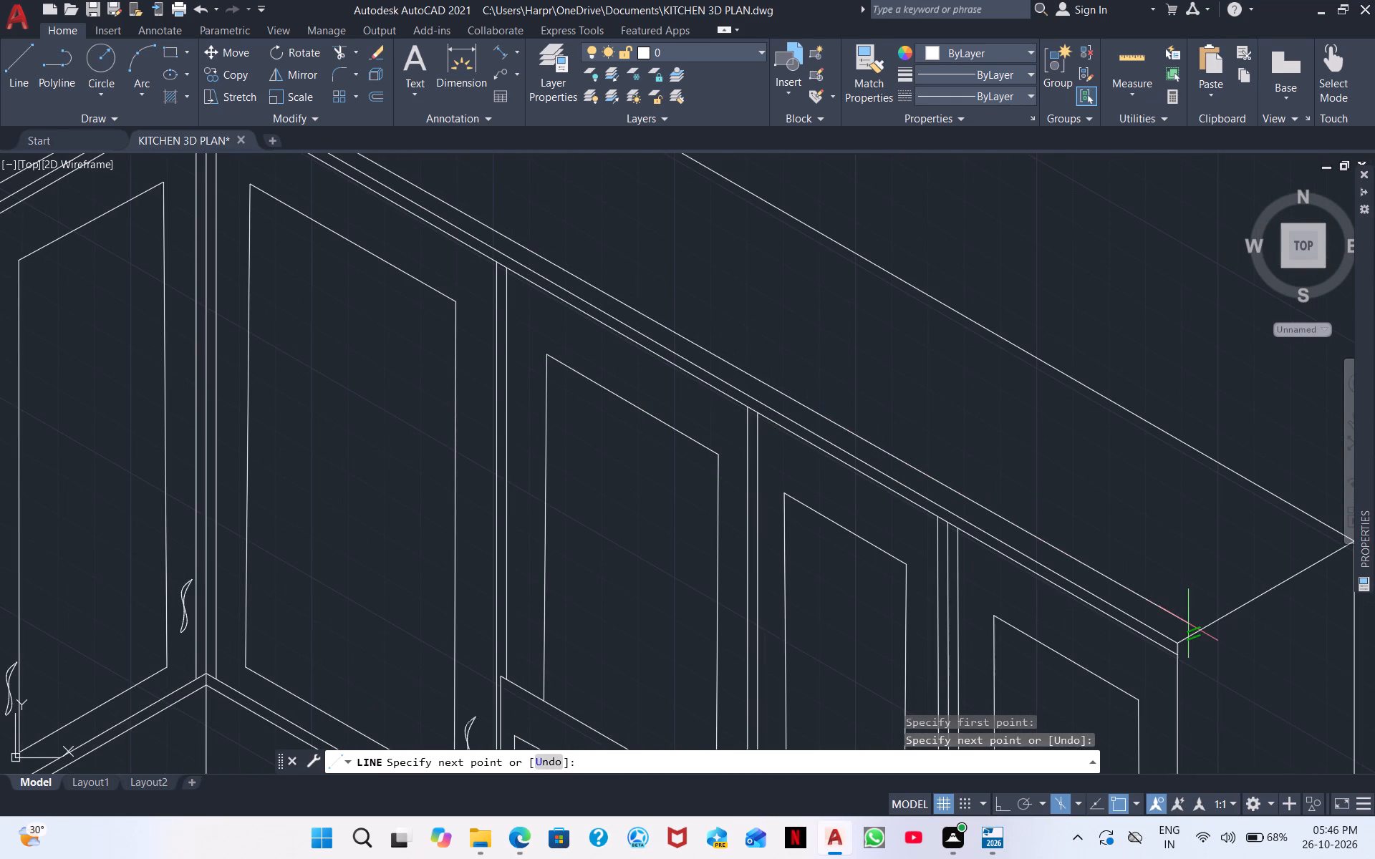
{"action": "left_click", "coordinate": [1184, 627]}
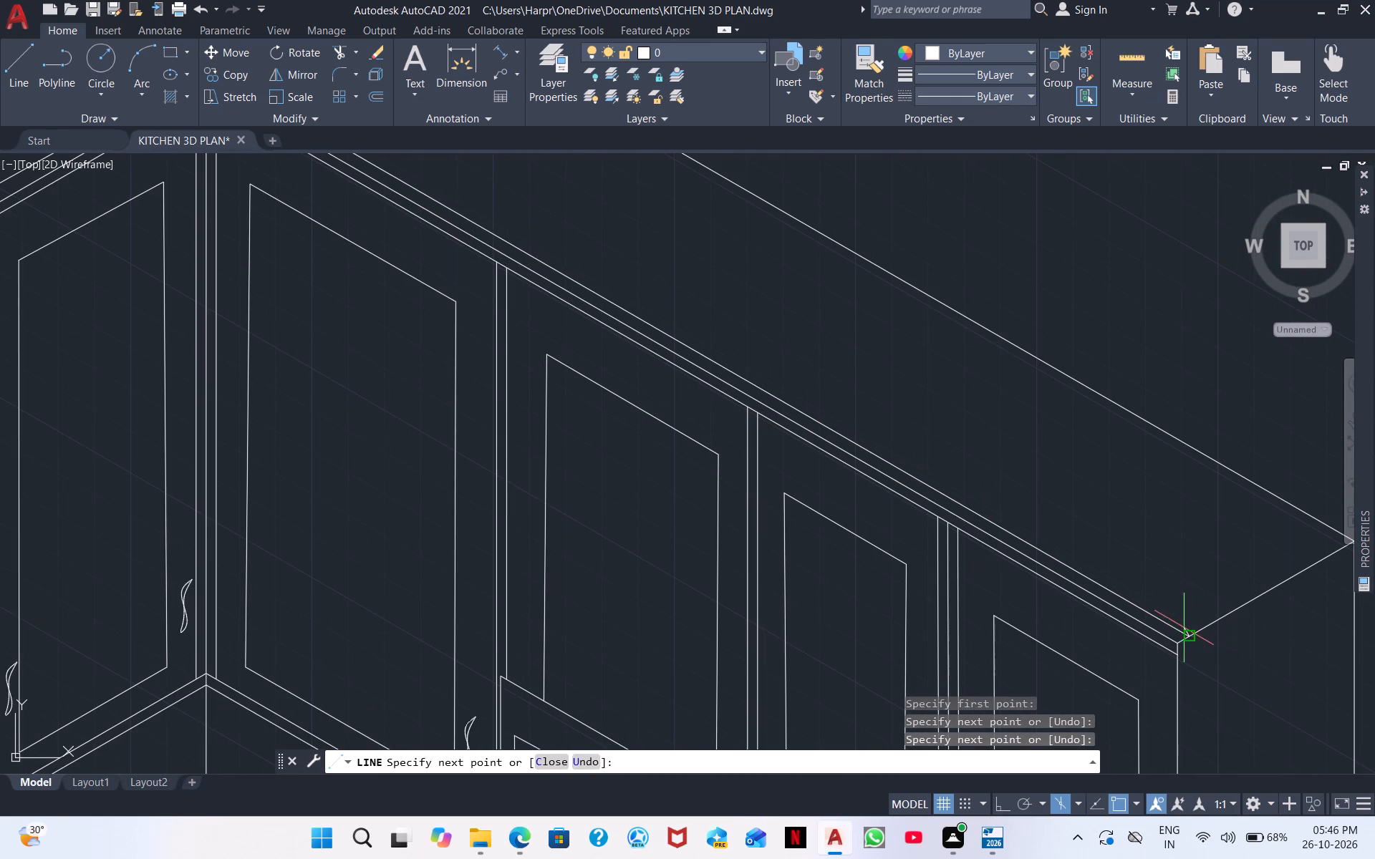
{"action": "key", "text": "Escape"}
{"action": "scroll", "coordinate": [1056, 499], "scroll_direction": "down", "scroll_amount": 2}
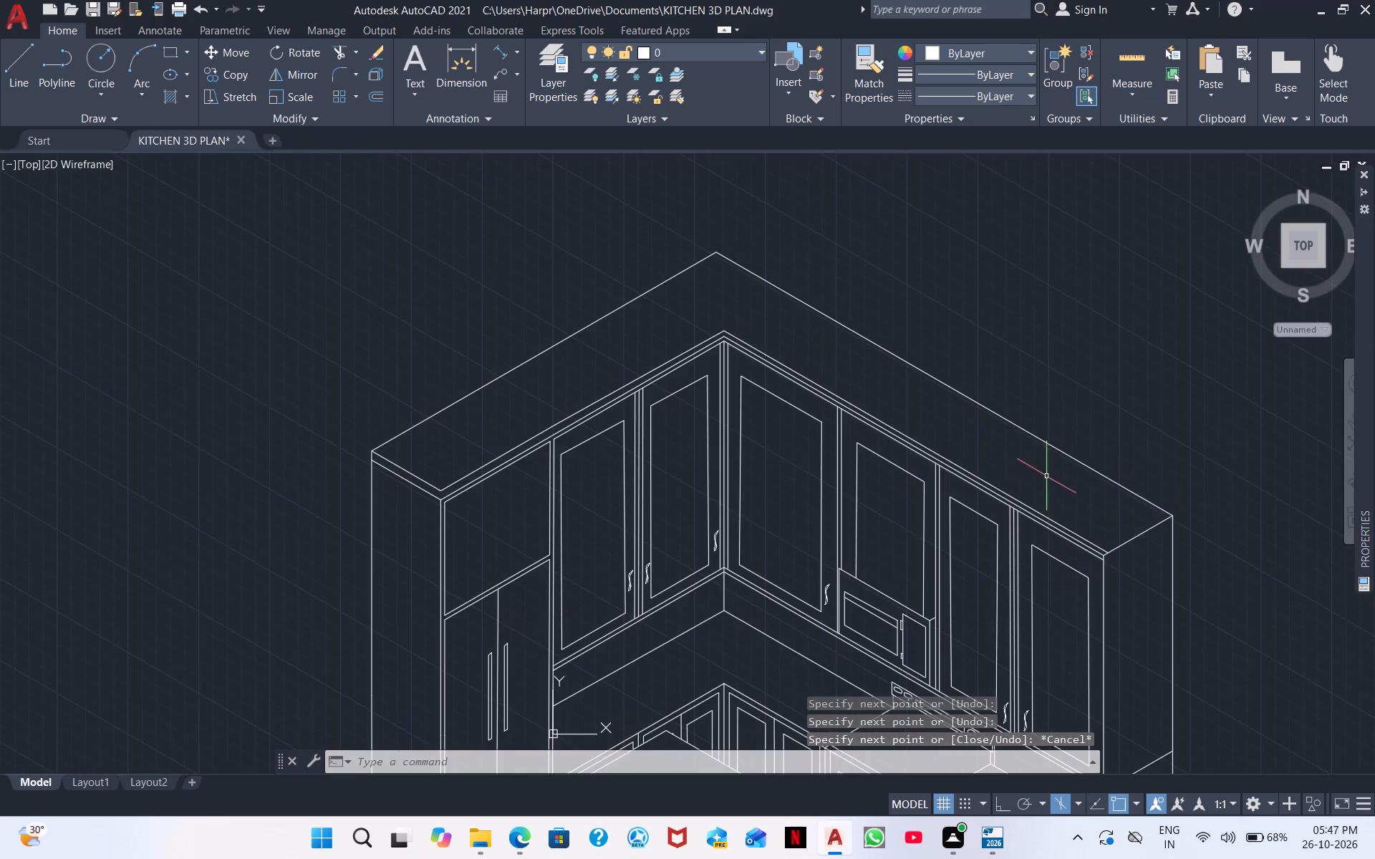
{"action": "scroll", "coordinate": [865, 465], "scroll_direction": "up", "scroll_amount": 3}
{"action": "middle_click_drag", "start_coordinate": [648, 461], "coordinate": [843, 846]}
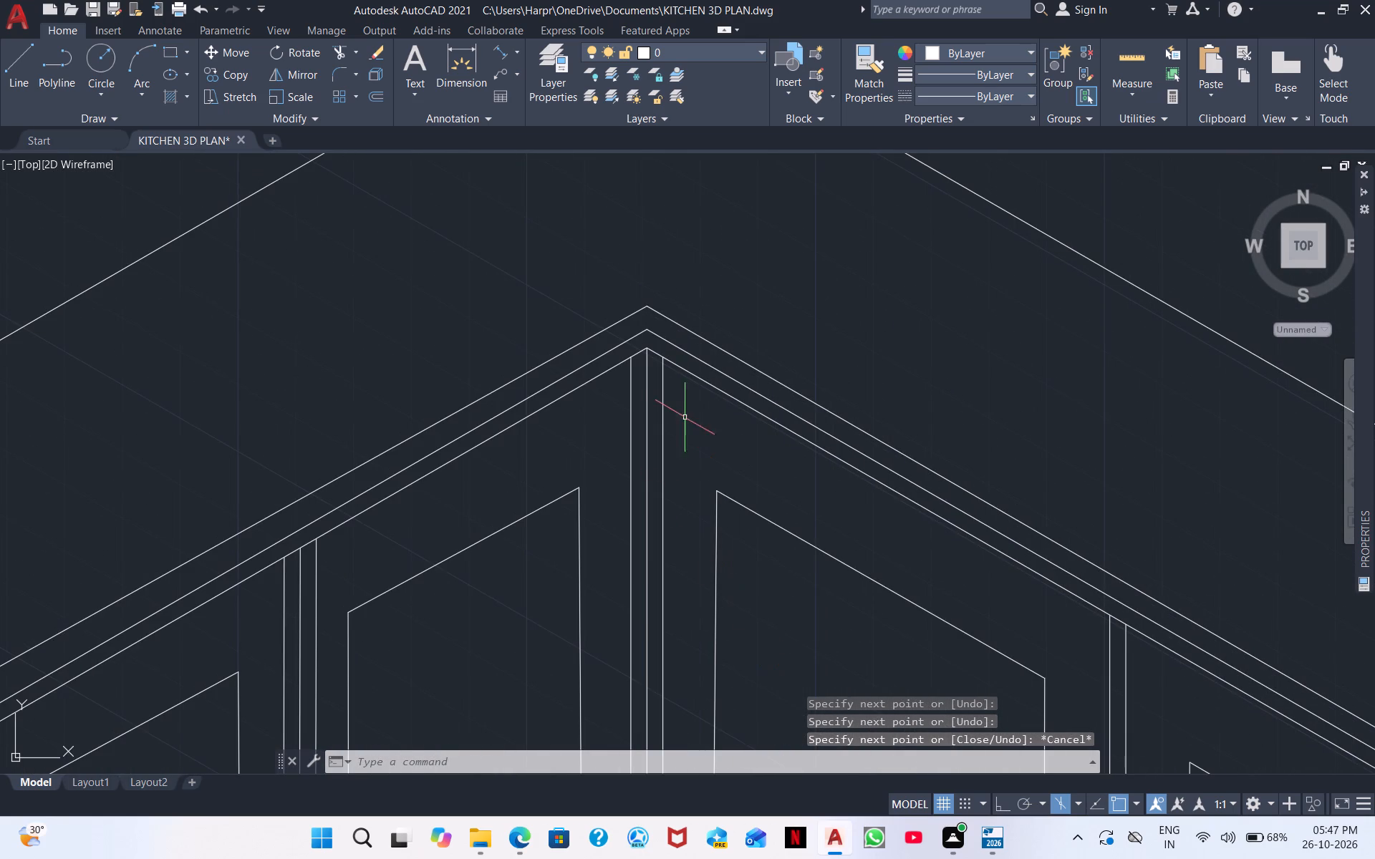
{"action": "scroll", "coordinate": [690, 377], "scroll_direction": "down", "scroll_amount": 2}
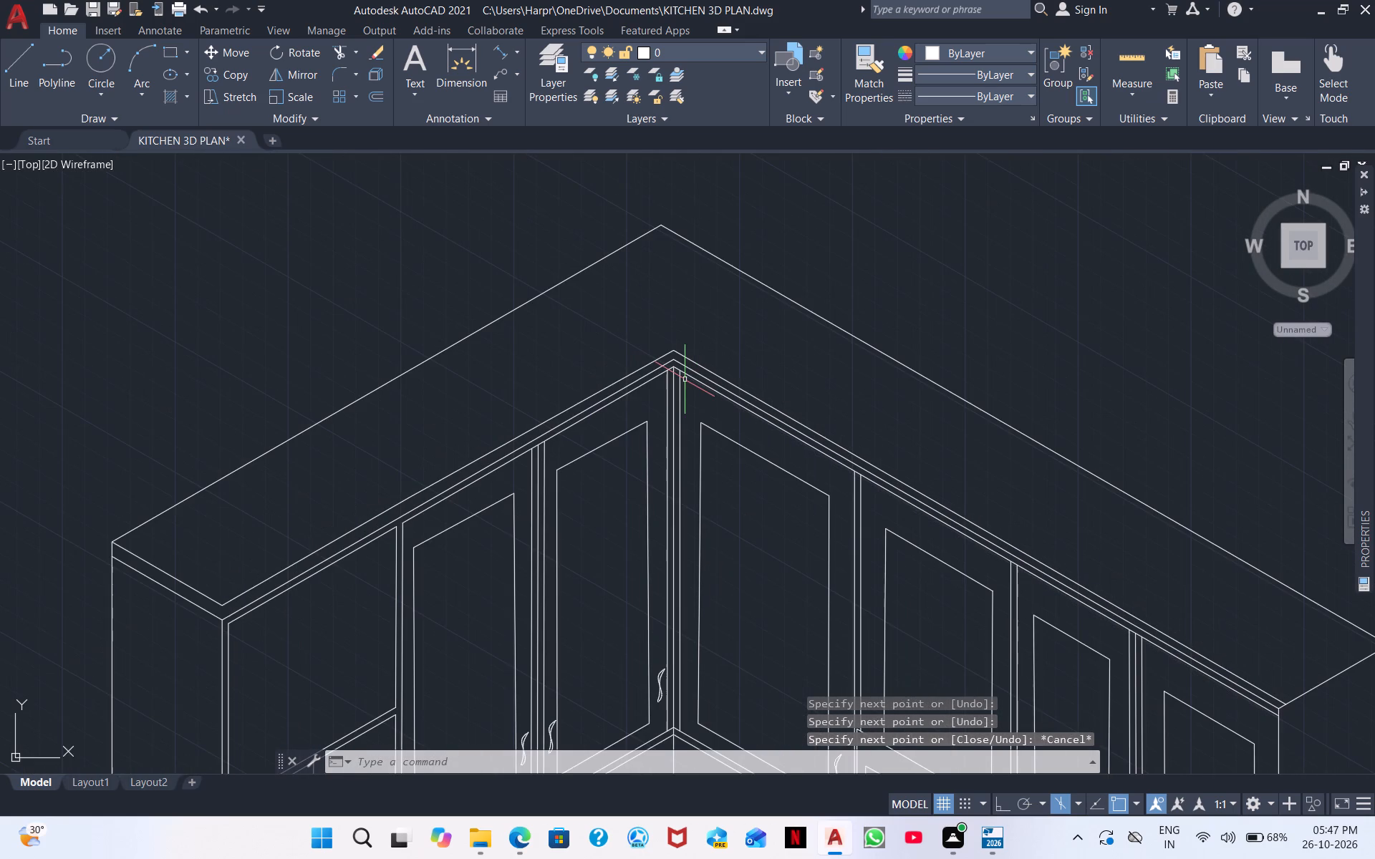
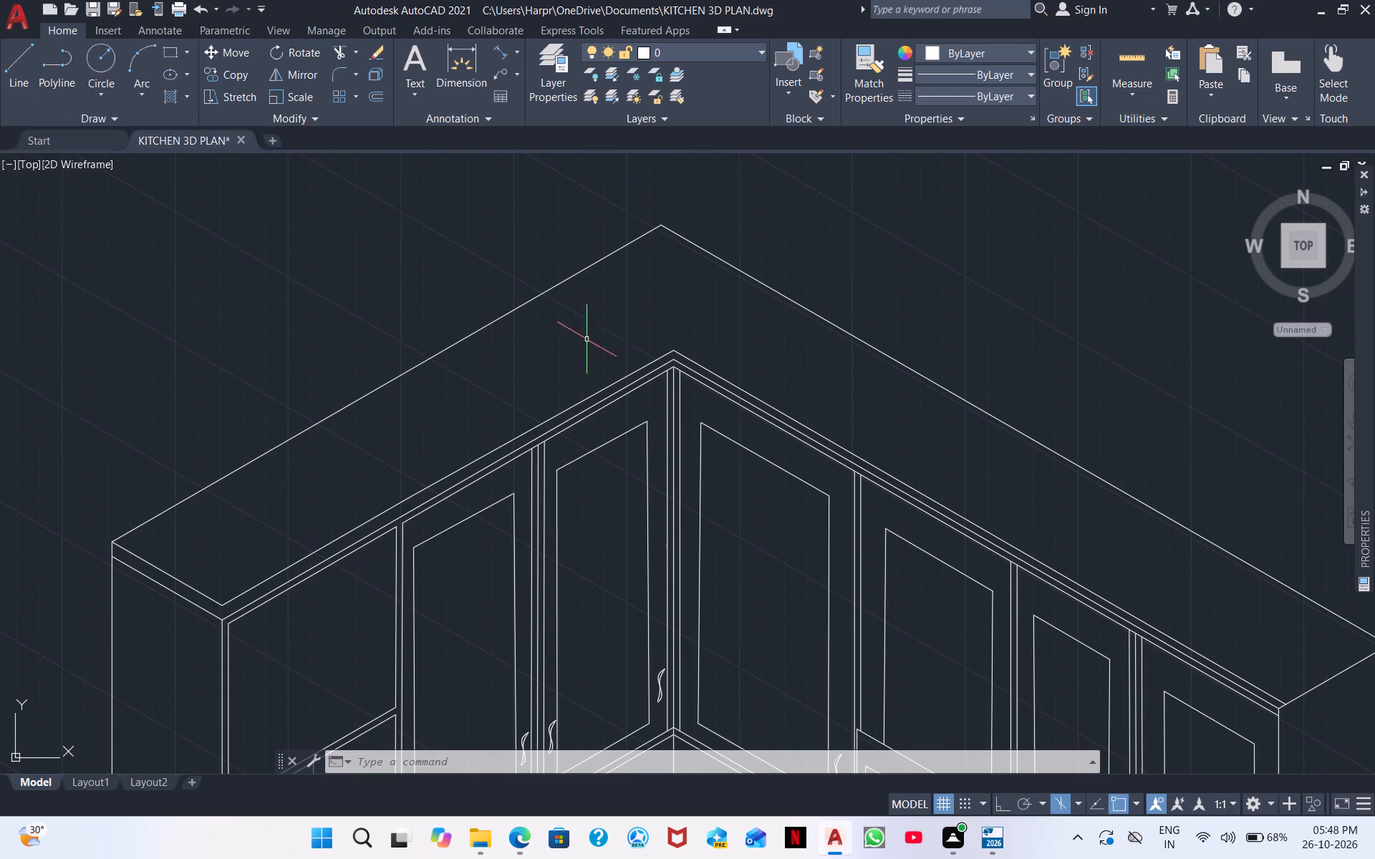
Erase the stray S-shaped handle lying on the countertop beside the range.
{"action": "scroll", "coordinate": [614, 342], "scroll_direction": "down", "scroll_amount": 1}
{"action": "middle_click_drag", "start_coordinate": [835, 373], "coordinate": [742, 227]}
{"action": "middle_click_drag", "start_coordinate": [943, 694], "coordinate": [908, 493]}
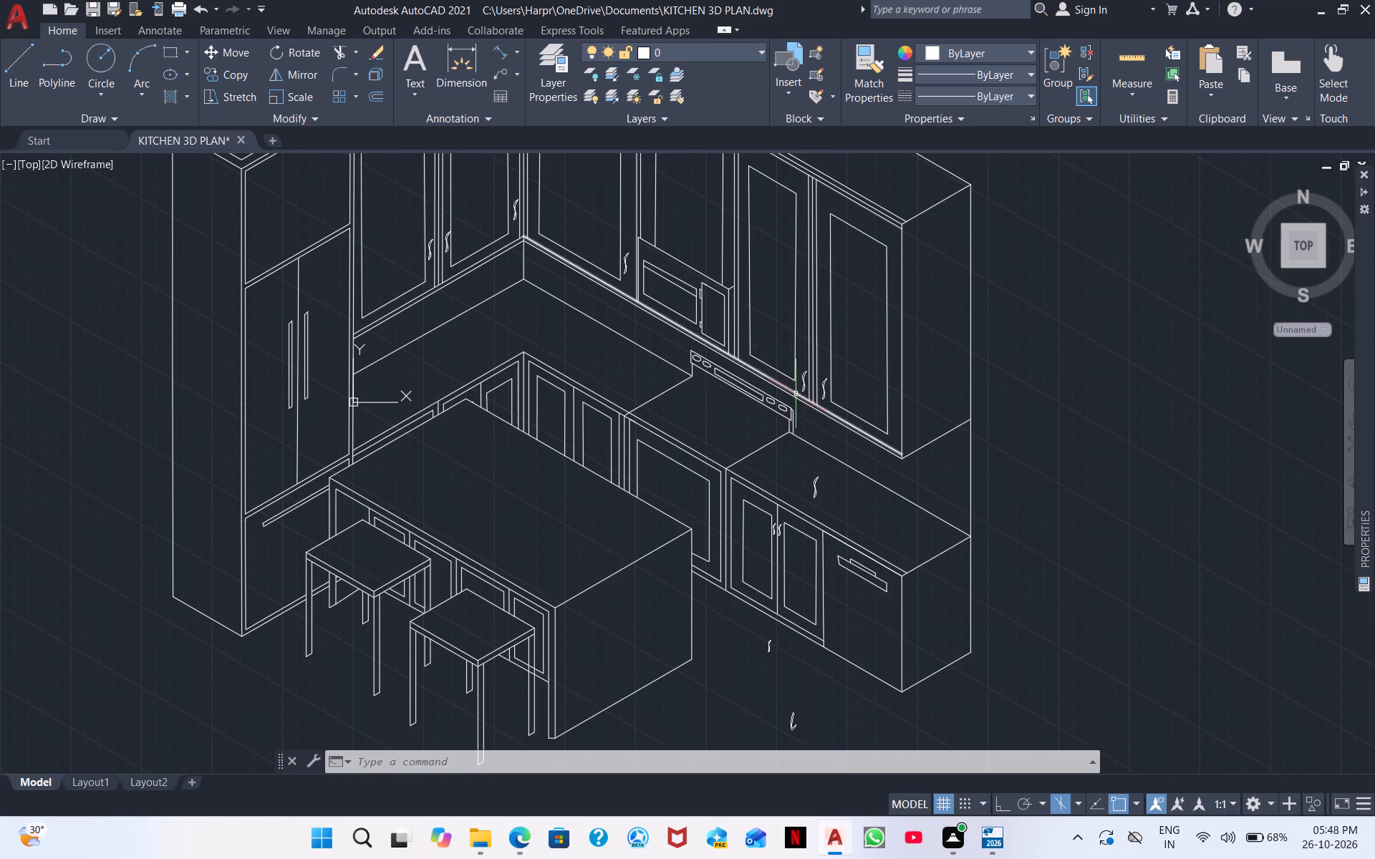
{"action": "left_click", "coordinate": [814, 485]}
{"action": "right_click", "coordinate": [813, 485]}
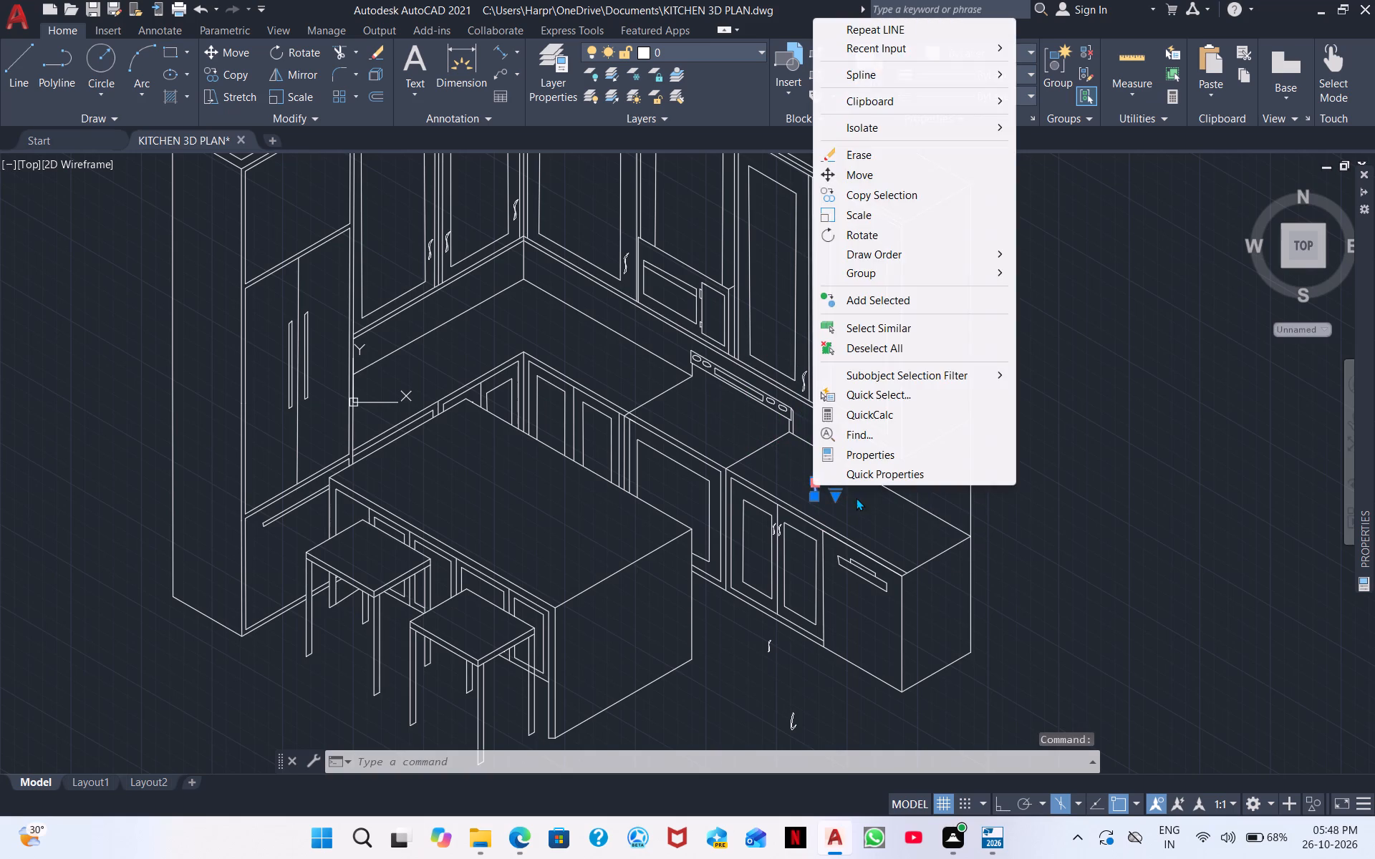
{"action": "left_click", "coordinate": [896, 157]}
Copy the handle of the upper door just past the microwave to a point slightly above the original.
{"action": "scroll", "coordinate": [804, 413], "scroll_direction": "up", "scroll_amount": 3}
{"action": "middle_click_drag", "start_coordinate": [816, 346], "coordinate": [976, 529]}
{"action": "scroll", "coordinate": [986, 524], "scroll_direction": "up", "scroll_amount": 1}
{"action": "left_click", "coordinate": [942, 472]}
{"action": "right_click", "coordinate": [950, 470]}
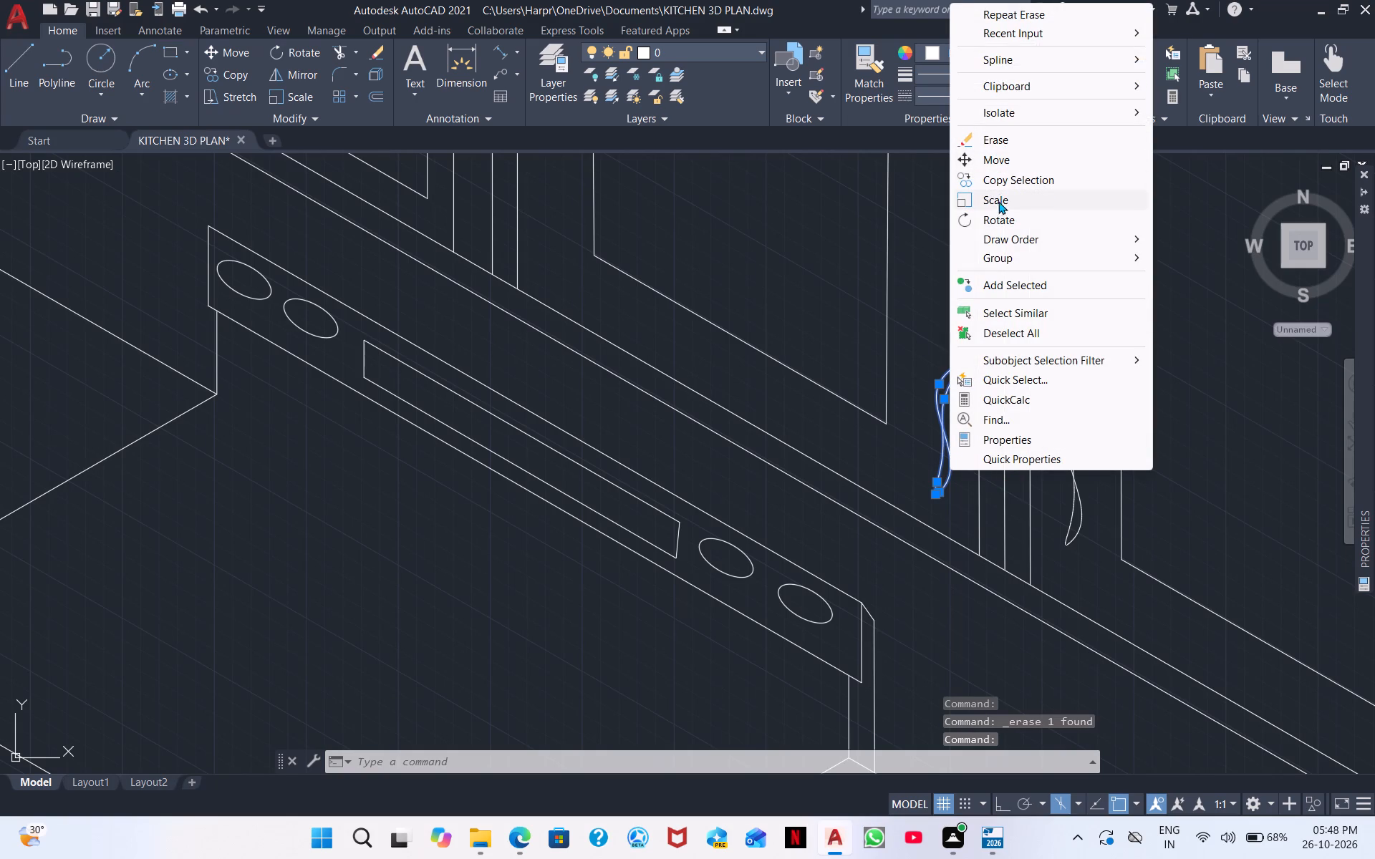
{"action": "left_click", "coordinate": [997, 175]}
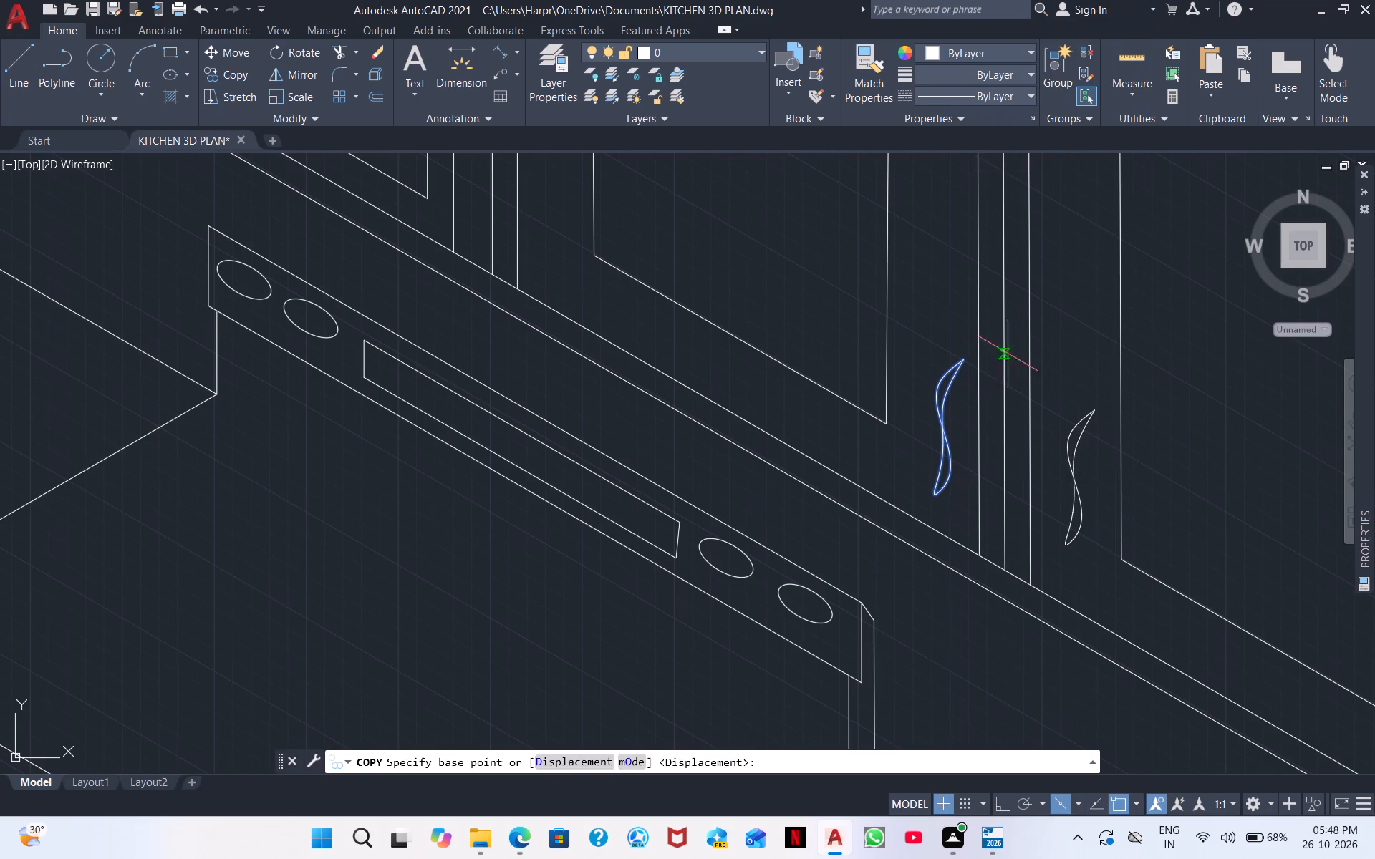
{"action": "left_click", "coordinate": [940, 496]}
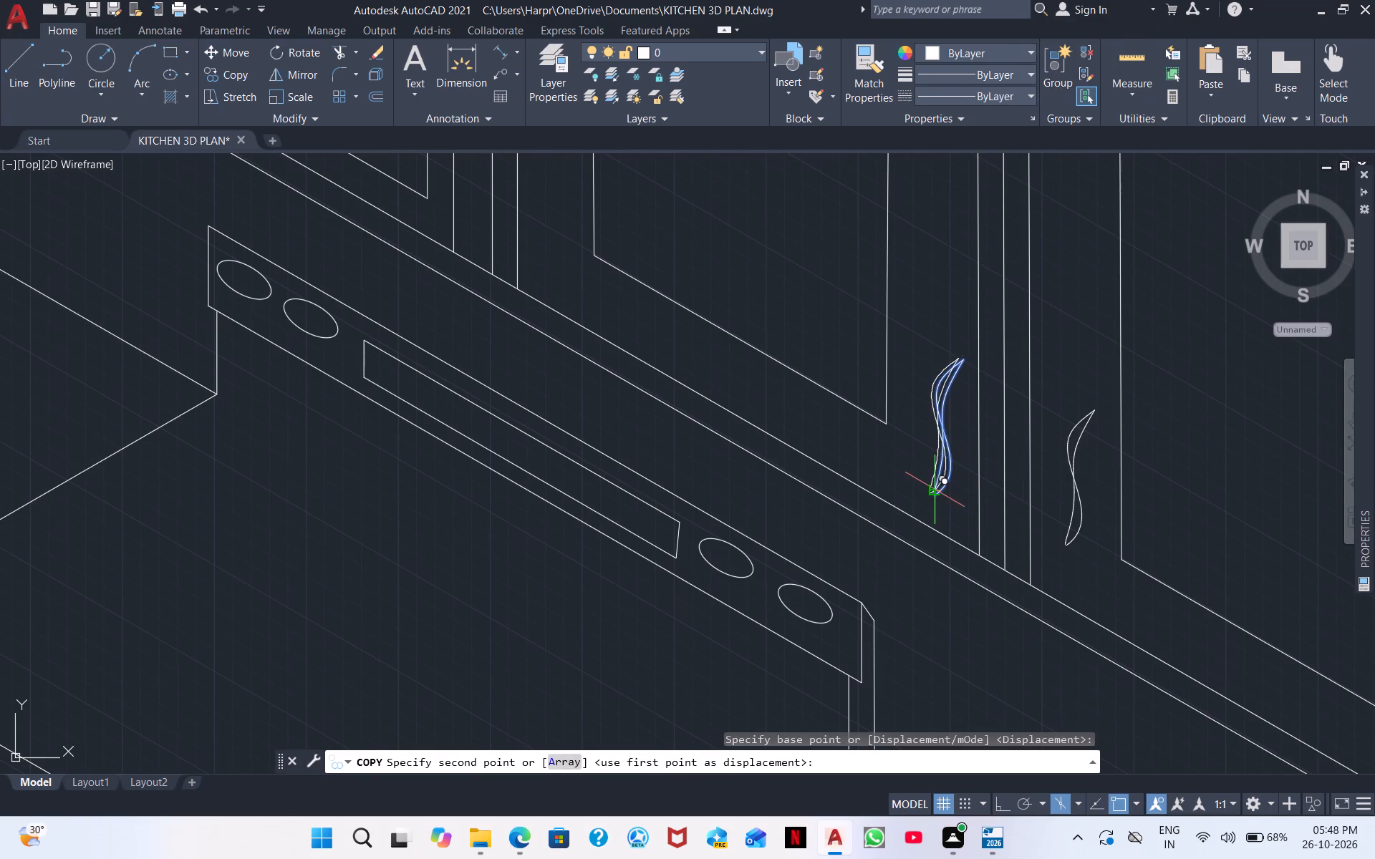
{"action": "left_click", "coordinate": [937, 474]}
{"action": "scroll", "coordinate": [937, 473], "scroll_direction": "down", "scroll_amount": 1}
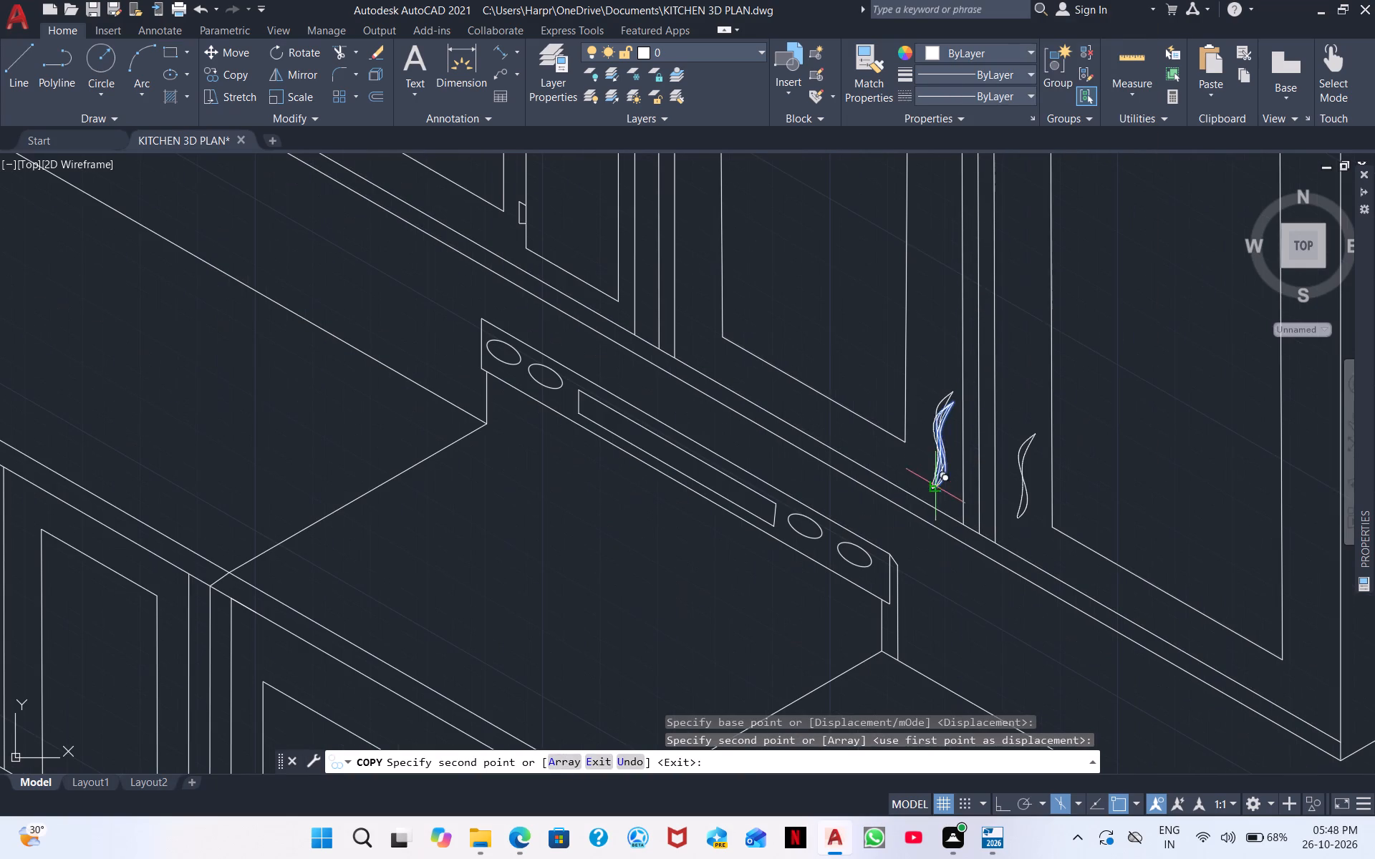
{"action": "right_click", "coordinate": [879, 475]}
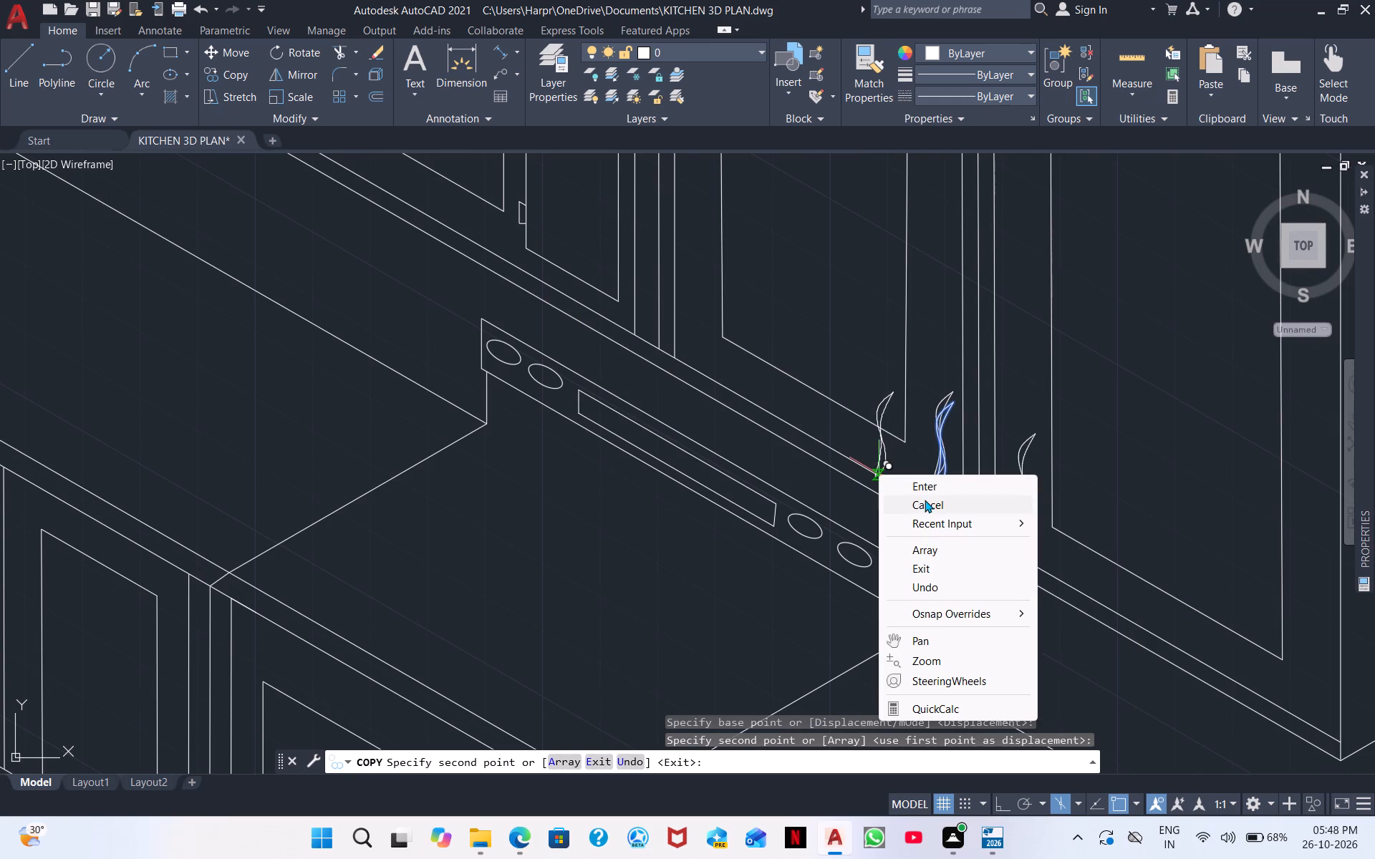
{"action": "left_click", "coordinate": [925, 500]}
Erase the original, lower one of the two overlapping handles on that upper door.
{"action": "scroll", "coordinate": [930, 455], "scroll_direction": "up", "scroll_amount": 4}
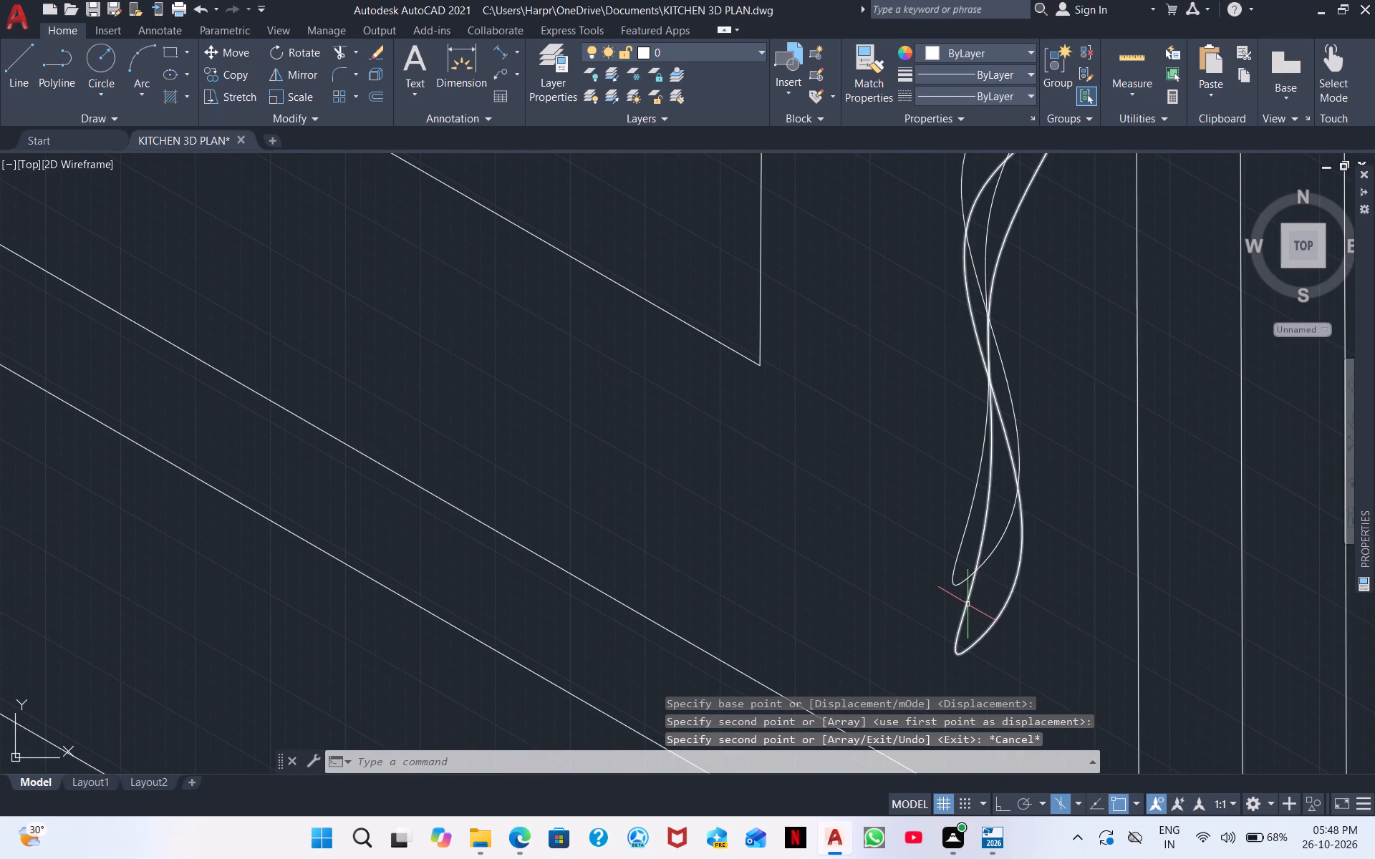
{"action": "left_click", "coordinate": [967, 604]}
{"action": "right_click", "coordinate": [1053, 440]}
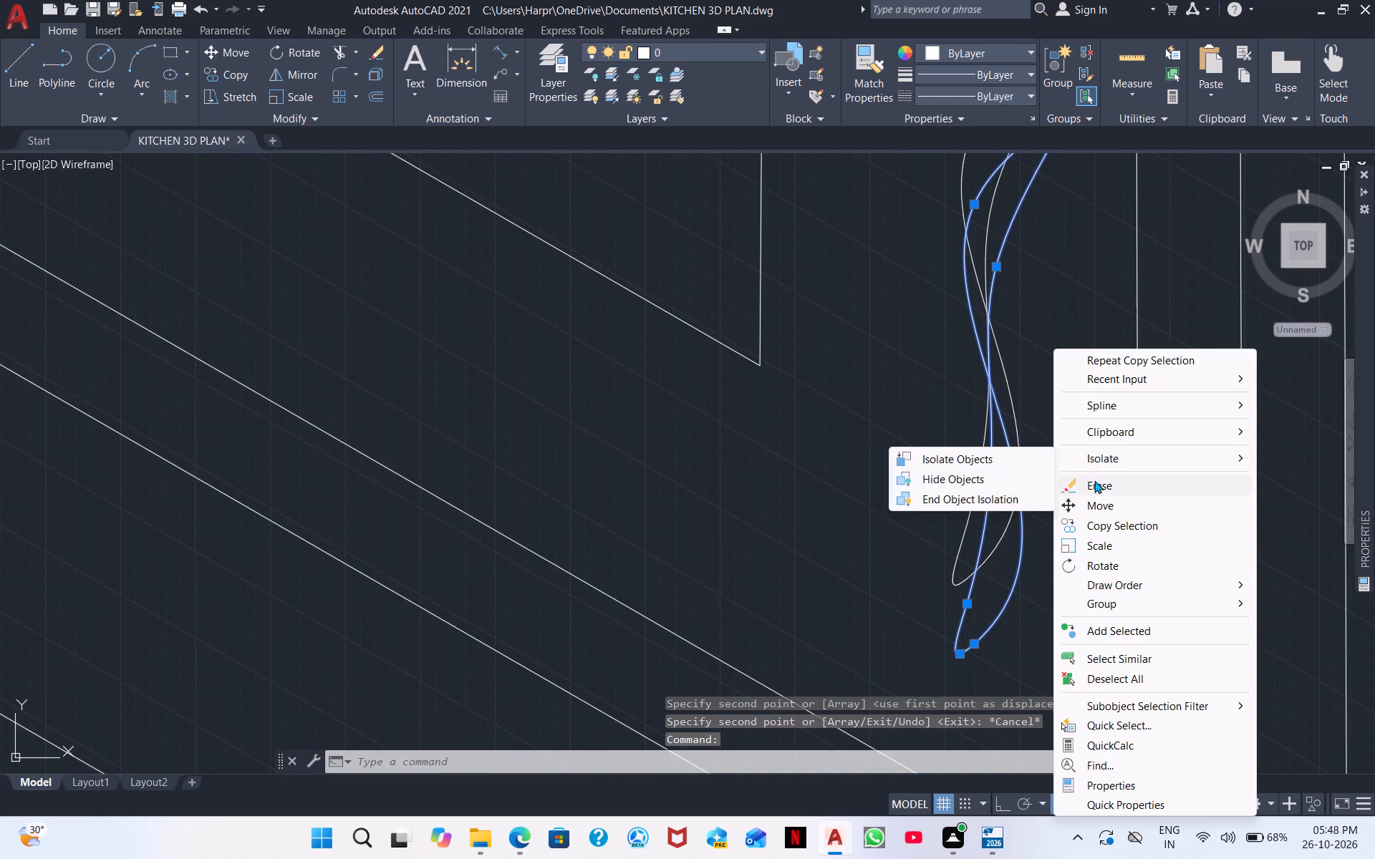
{"action": "left_click", "coordinate": [1102, 486]}
Erase the handle on the fridge-side upper door at its edge next to the inner corner.
{"action": "scroll", "coordinate": [965, 452], "scroll_direction": "down", "scroll_amount": 2}
{"action": "middle_click_drag", "start_coordinate": [885, 445], "coordinate": [1205, 478]}
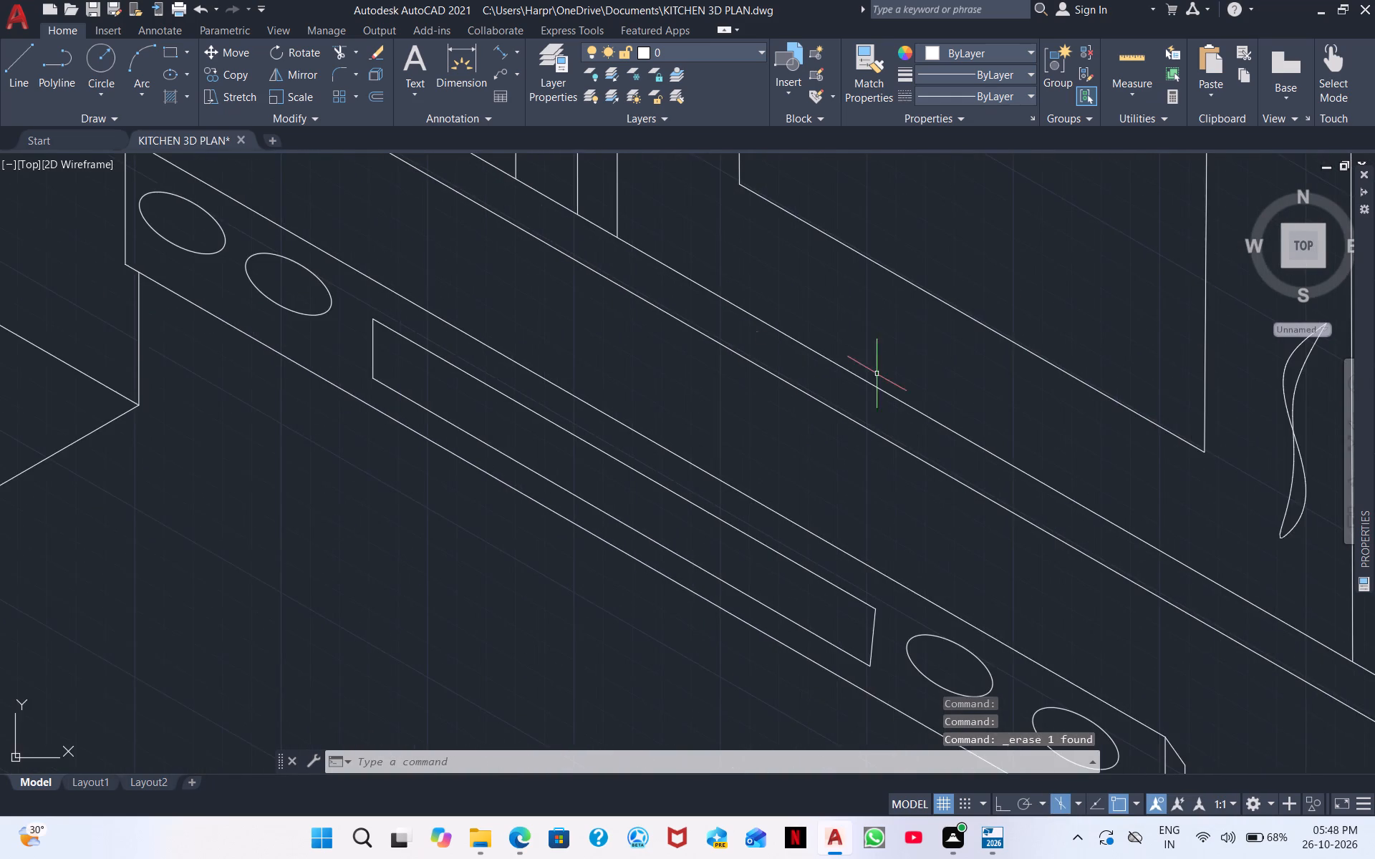
{"action": "middle_click_drag", "start_coordinate": [676, 305], "coordinate": [1207, 674]}
{"action": "middle_click_drag", "start_coordinate": [878, 400], "coordinate": [1243, 635]}
{"action": "scroll", "coordinate": [1063, 483], "scroll_direction": "down", "scroll_amount": 1}
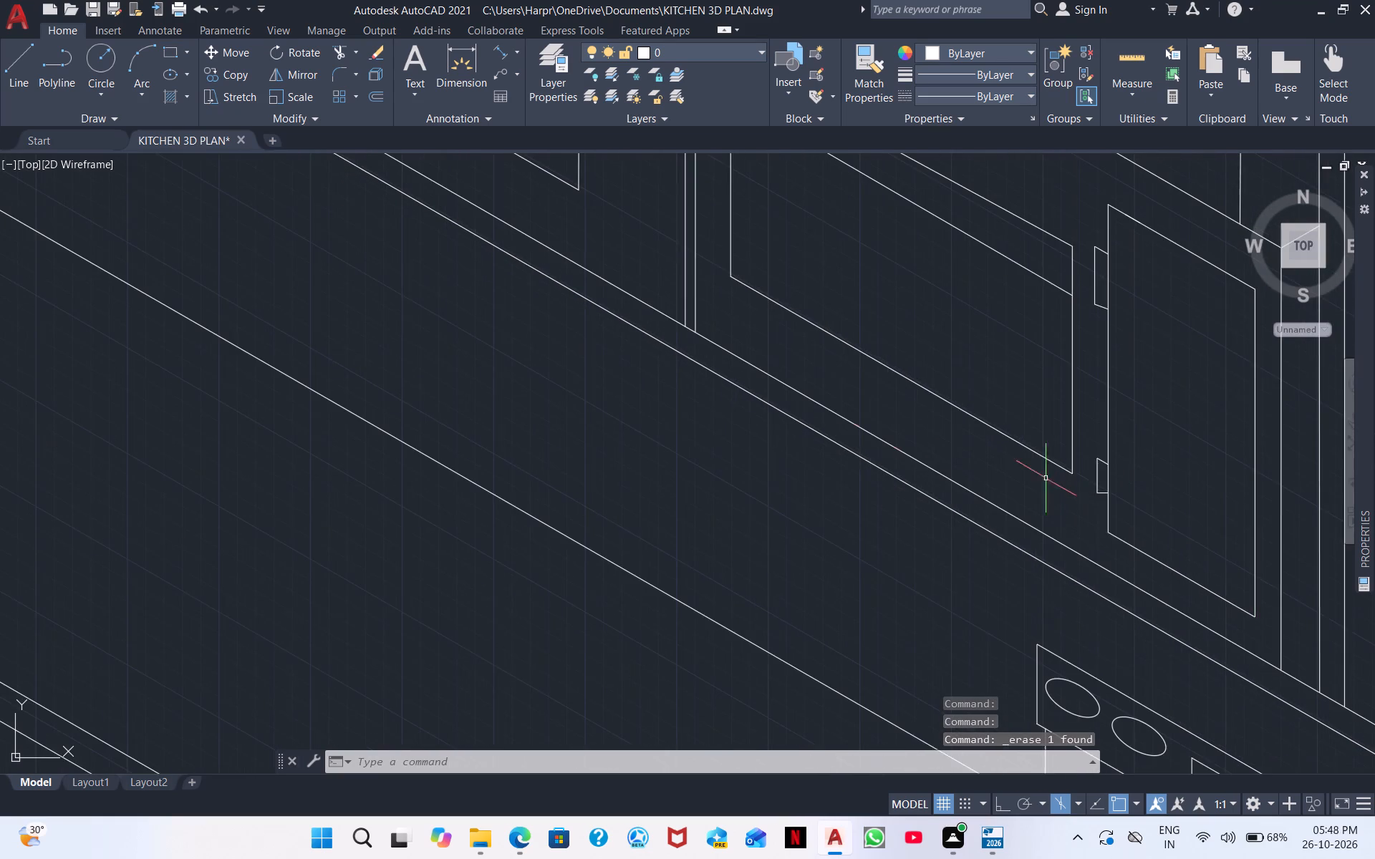
{"action": "middle_click_drag", "start_coordinate": [861, 431], "coordinate": [1374, 686]}
{"action": "middle_click_drag", "start_coordinate": [994, 469], "coordinate": [491, 602]}
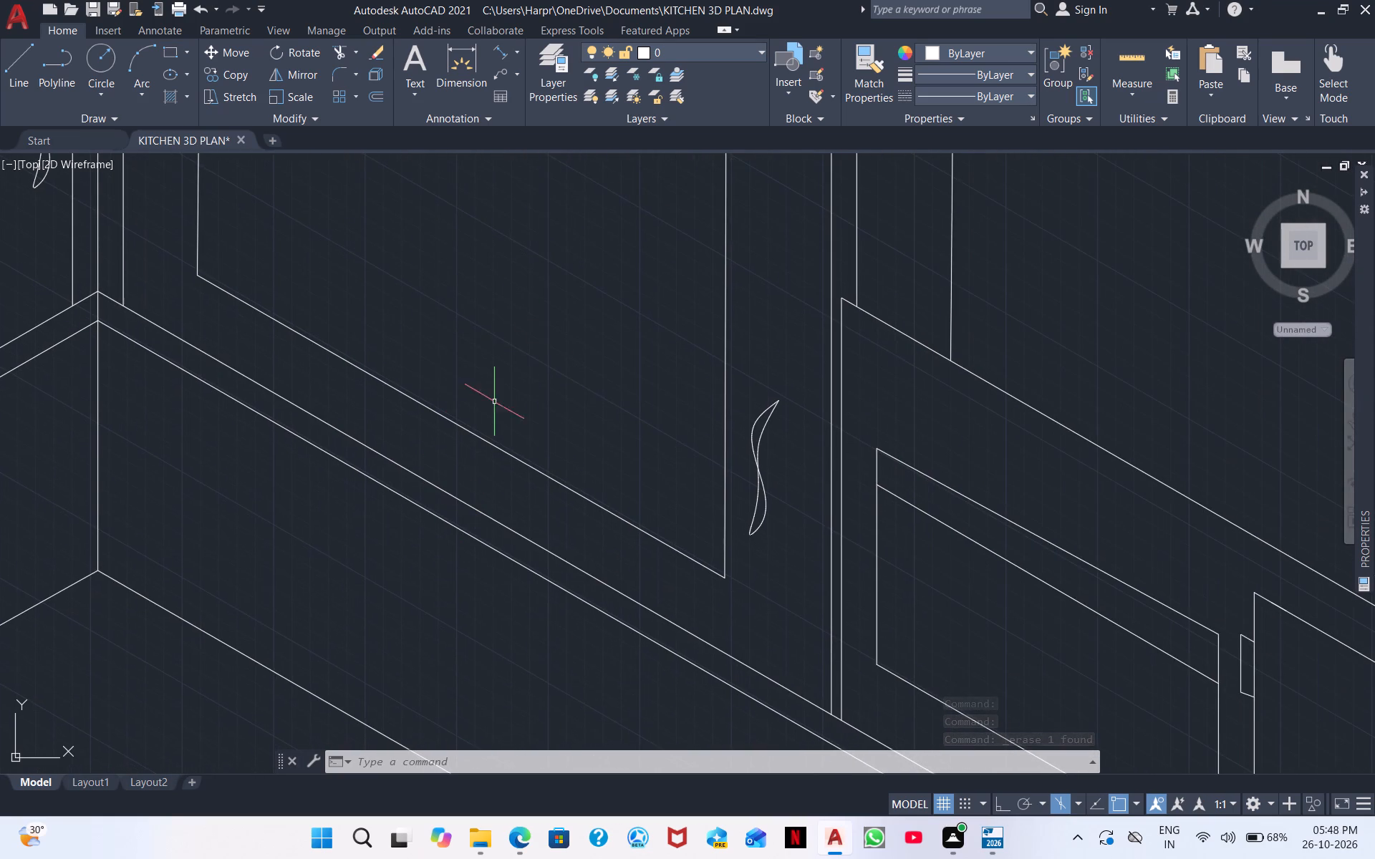
{"action": "scroll", "coordinate": [826, 552], "scroll_direction": "down", "scroll_amount": 1}
{"action": "middle_click_drag", "start_coordinate": [829, 551], "coordinate": [1005, 555]}
{"action": "scroll", "coordinate": [872, 568], "scroll_direction": "down", "scroll_amount": 1}
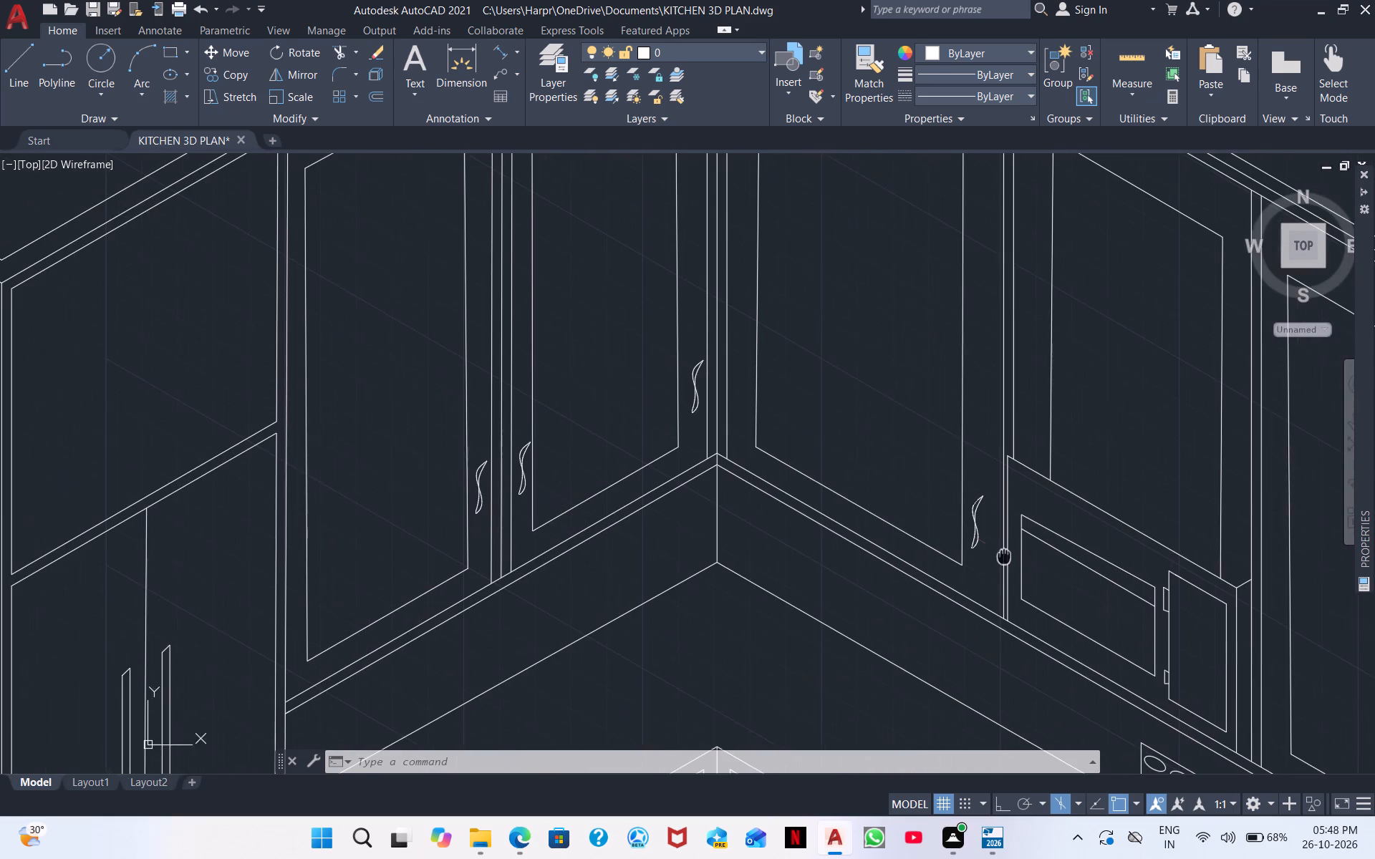
{"action": "middle_click_drag", "start_coordinate": [1005, 555], "coordinate": [1008, 555]}
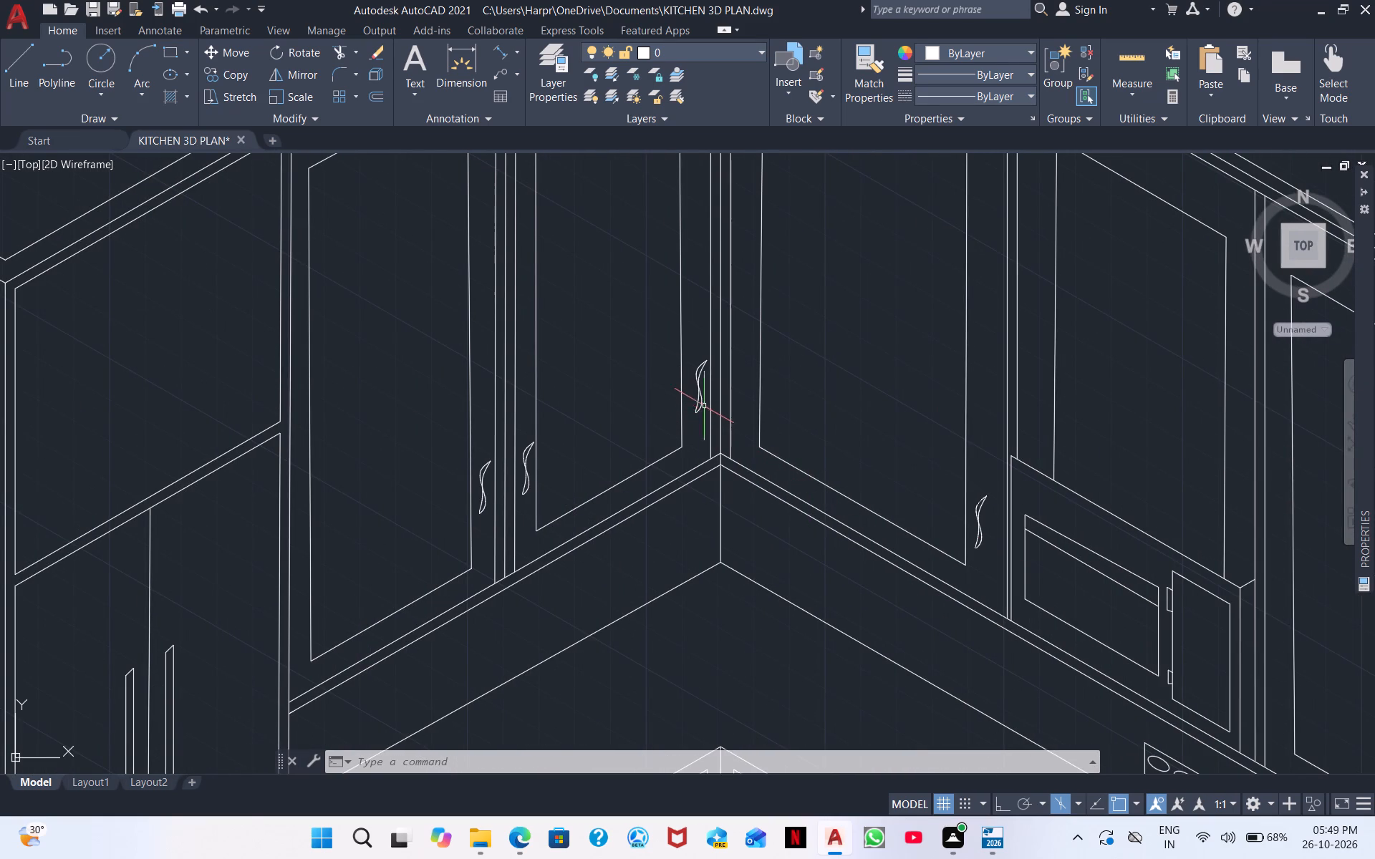
{"action": "left_click", "coordinate": [703, 397]}
{"action": "right_click", "coordinate": [728, 374]}
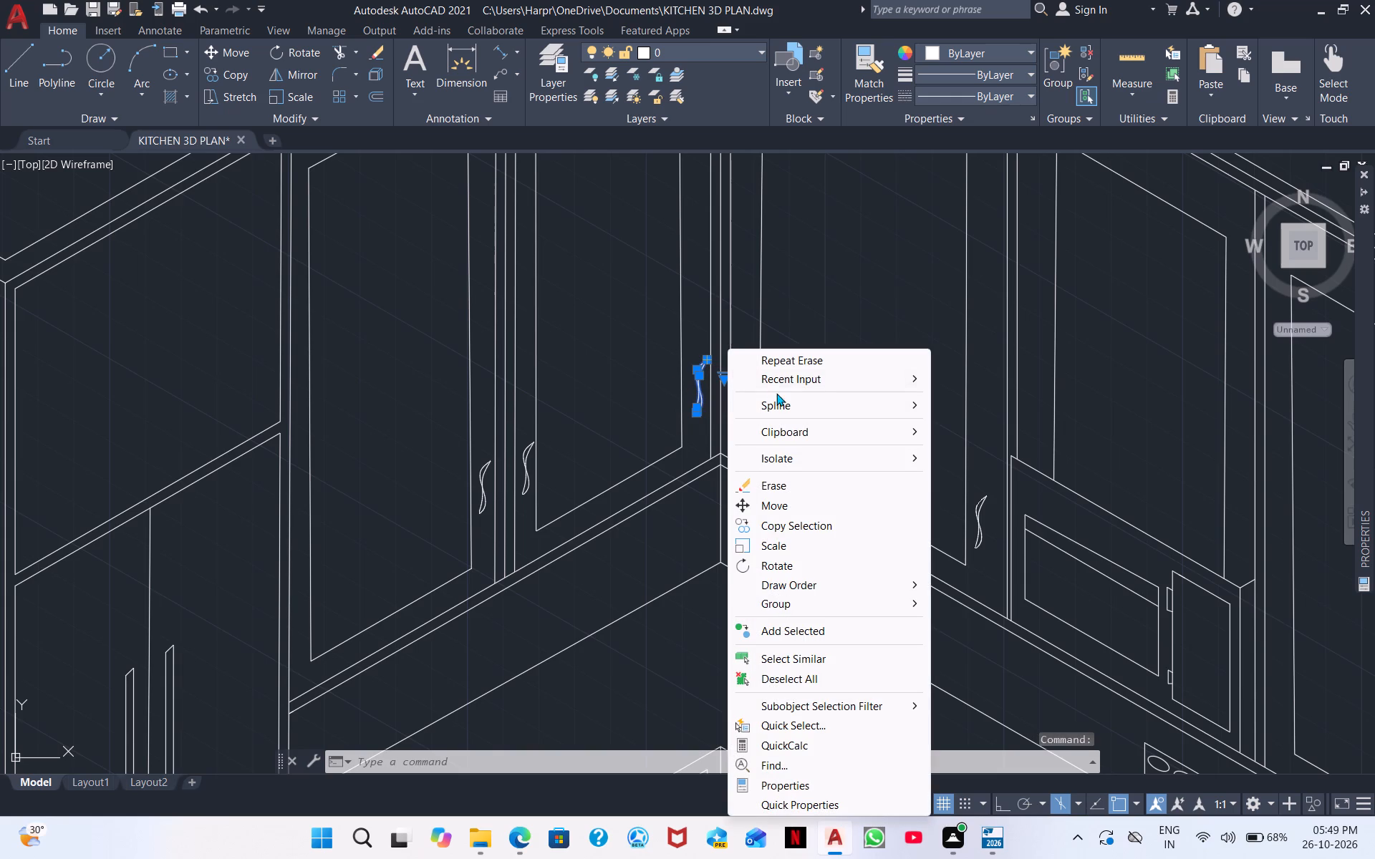
{"action": "left_click", "coordinate": [801, 484]}
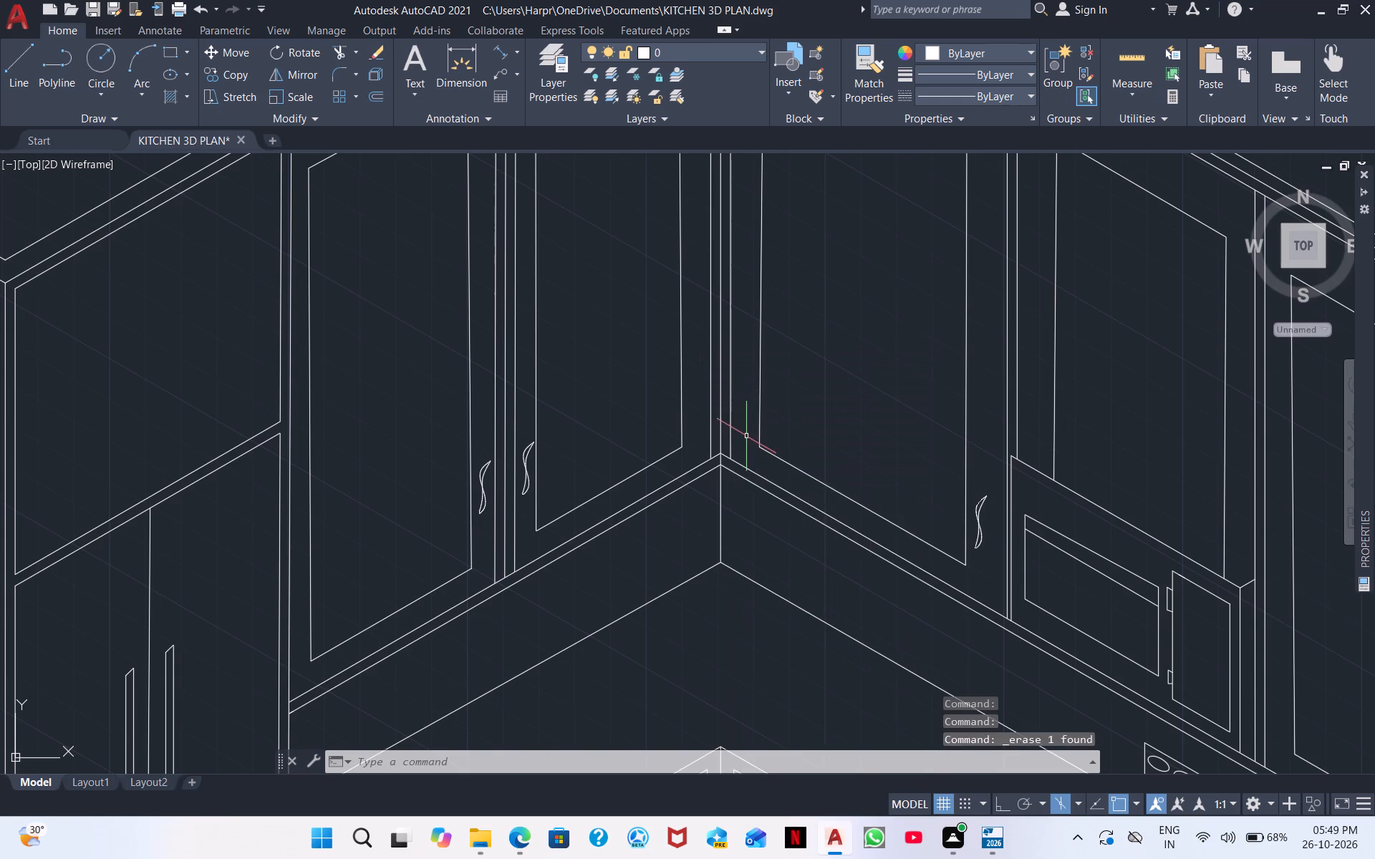
Move the handle between the inner corner and the microwave slightly lower on its upper door.
{"action": "scroll", "coordinate": [746, 436], "scroll_direction": "down", "scroll_amount": 2}
{"action": "middle_click_drag", "start_coordinate": [811, 452], "coordinate": [876, 396]}
{"action": "scroll", "coordinate": [822, 414], "scroll_direction": "up", "scroll_amount": 2}
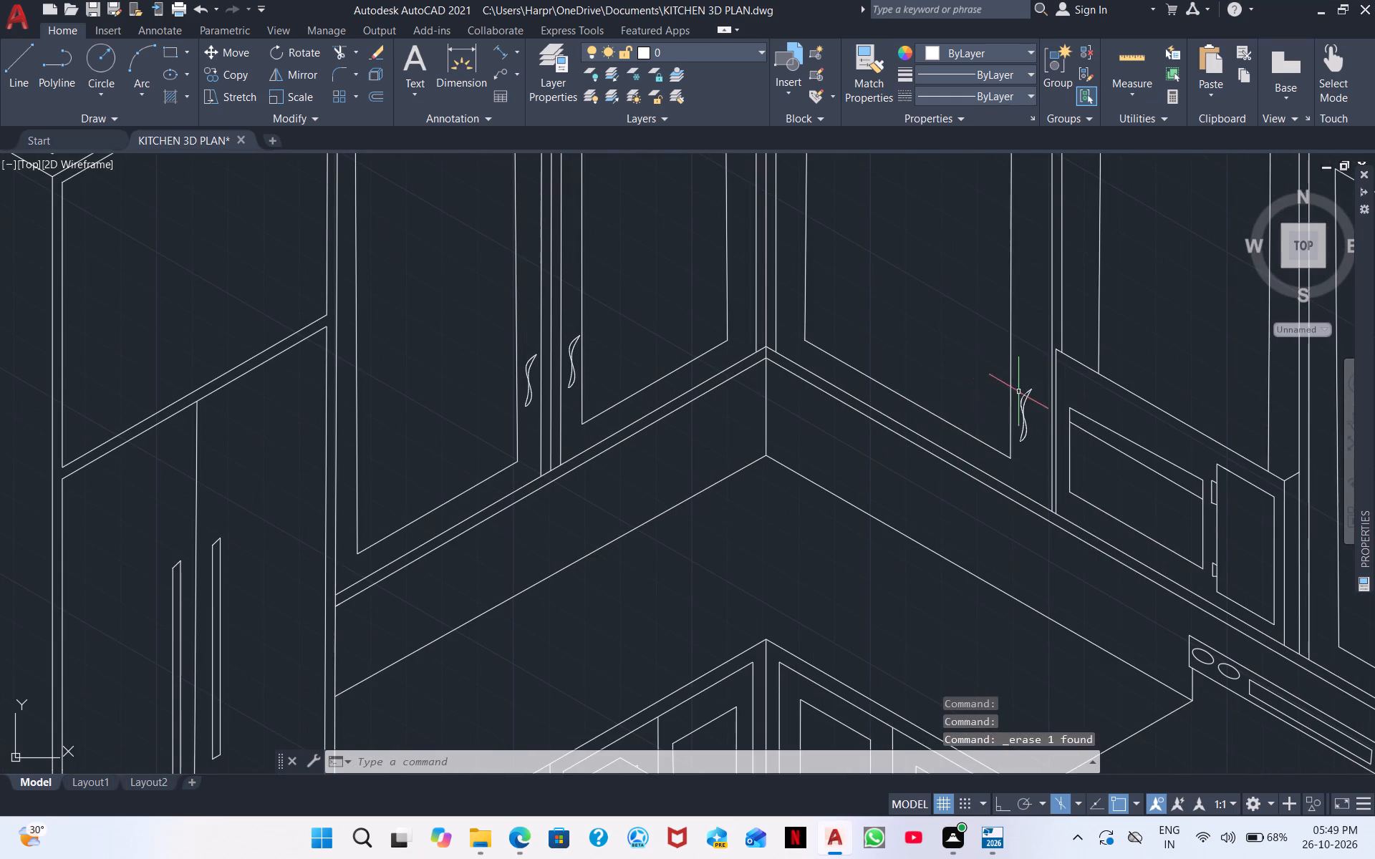
{"action": "left_click", "coordinate": [1023, 416]}
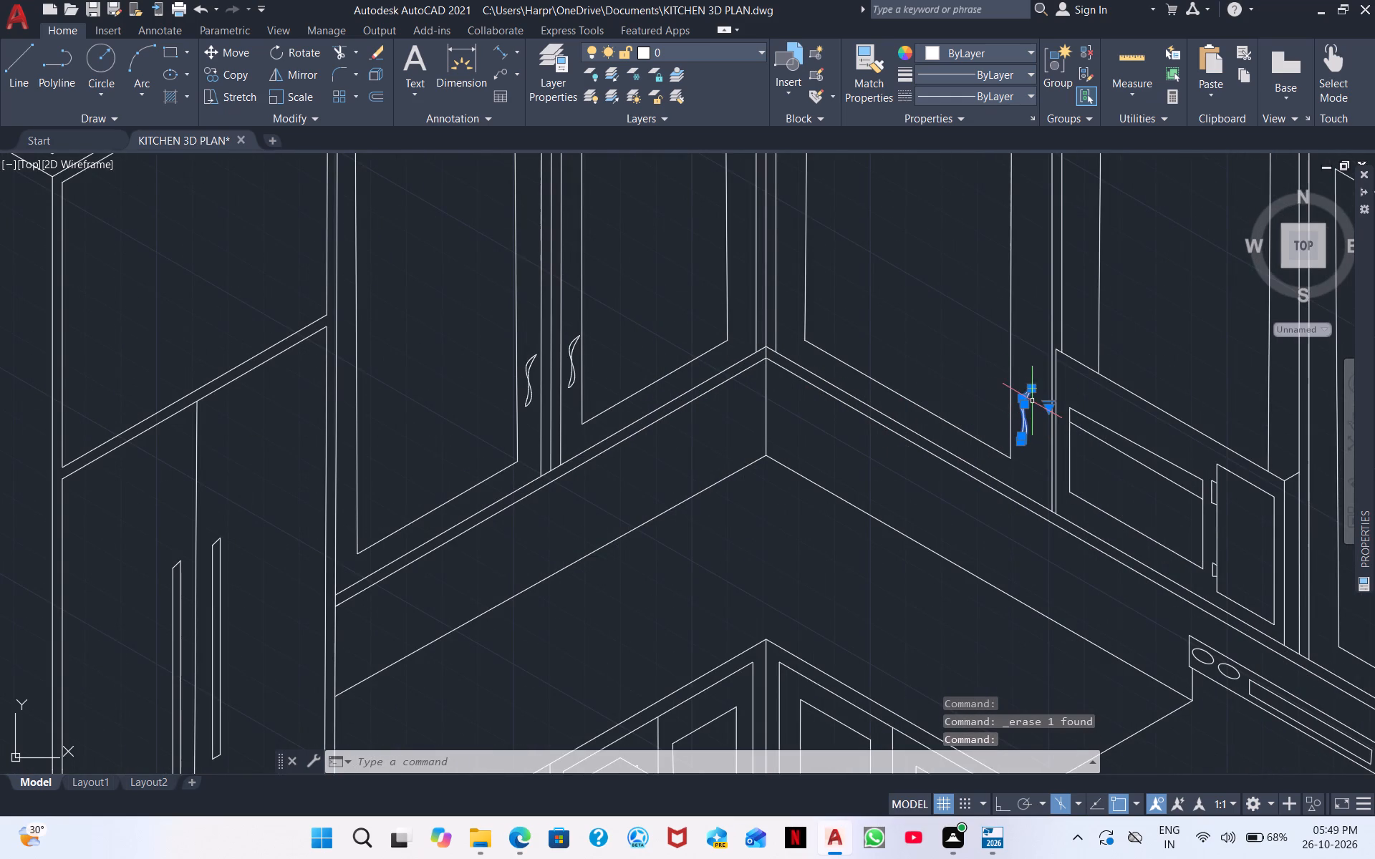
{"action": "right_click", "coordinate": [1031, 468]}
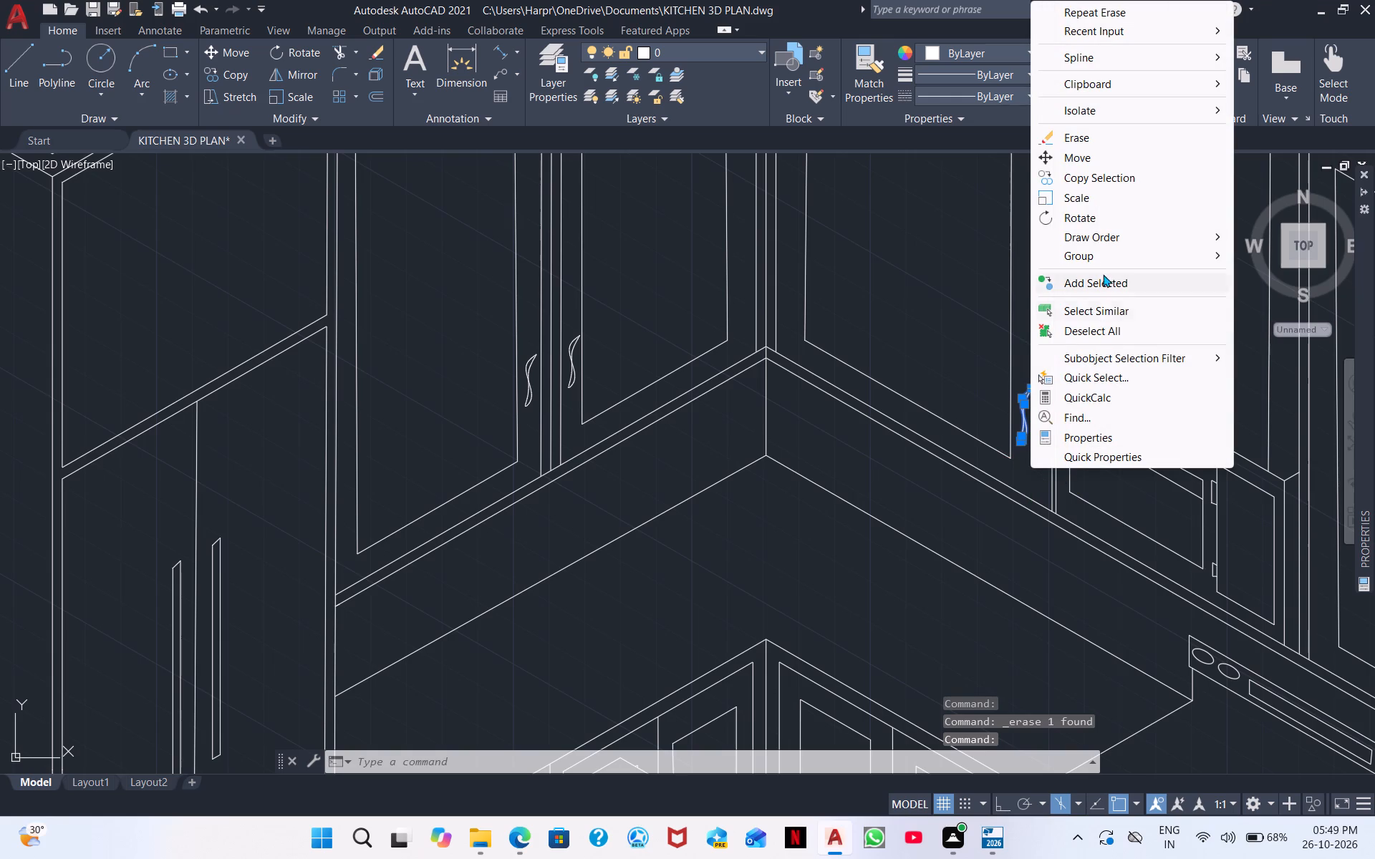
{"action": "left_click", "coordinate": [1090, 160]}
{"action": "left_click", "coordinate": [1016, 442]}
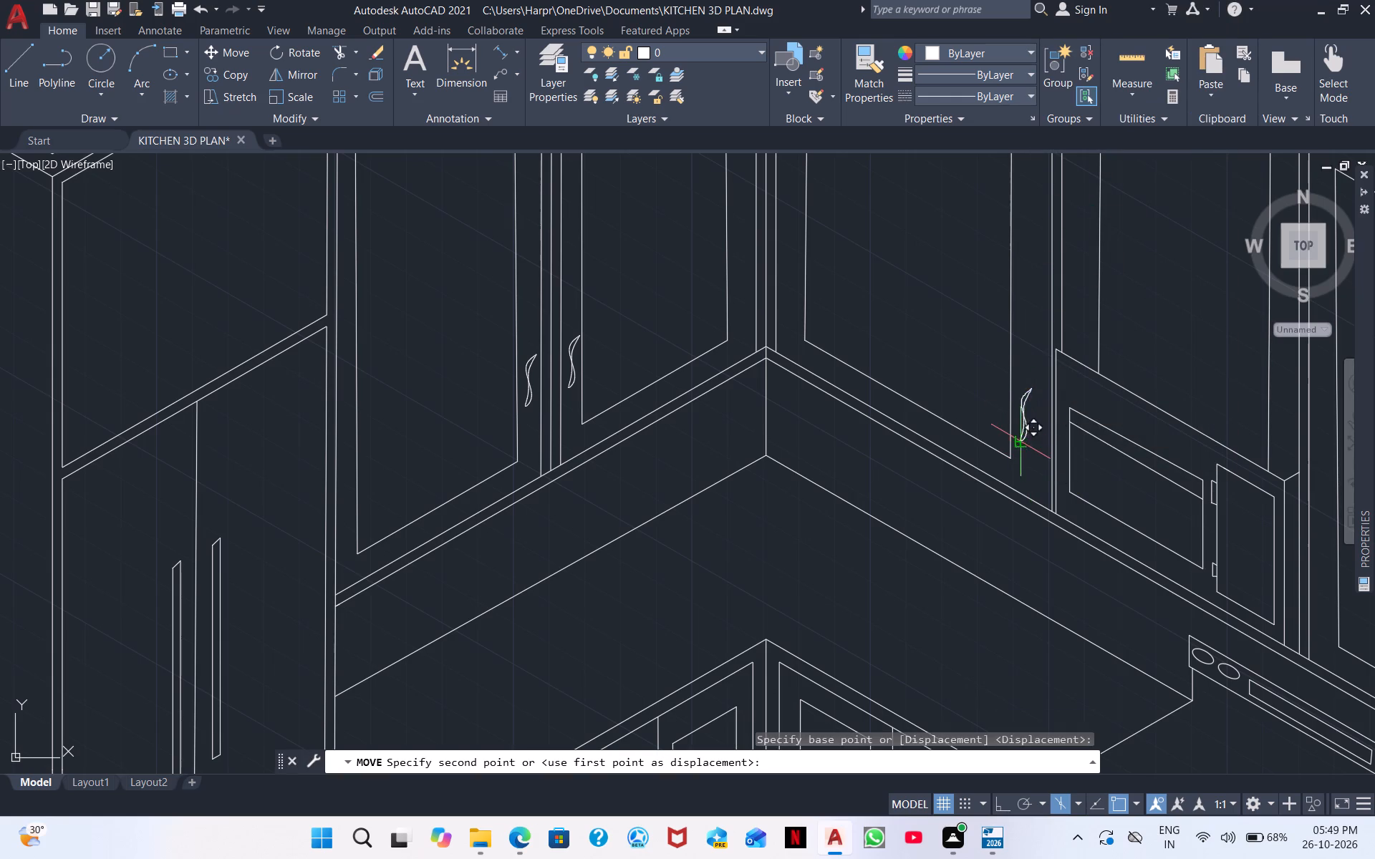
{"action": "left_click", "coordinate": [1023, 468]}
Move the pair of handles on the two upper doors between the fridge and inner corner down, closer to the doors' bottom edge.
{"action": "scroll", "coordinate": [889, 392], "scroll_direction": "down", "scroll_amount": 2}
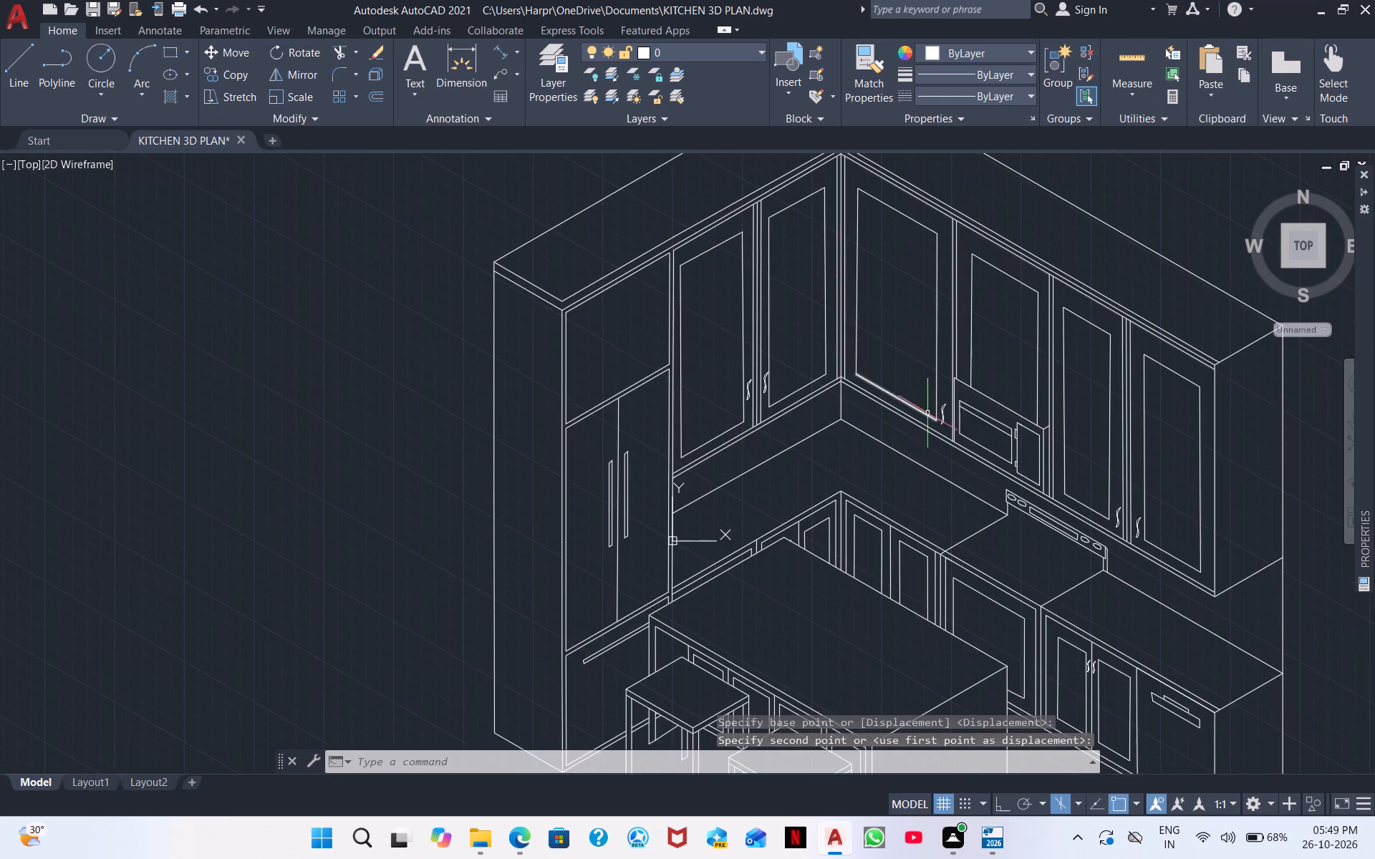
{"action": "scroll", "coordinate": [799, 421], "scroll_direction": "up", "scroll_amount": 2}
{"action": "middle_click_drag", "start_coordinate": [771, 394], "coordinate": [768, 457]}
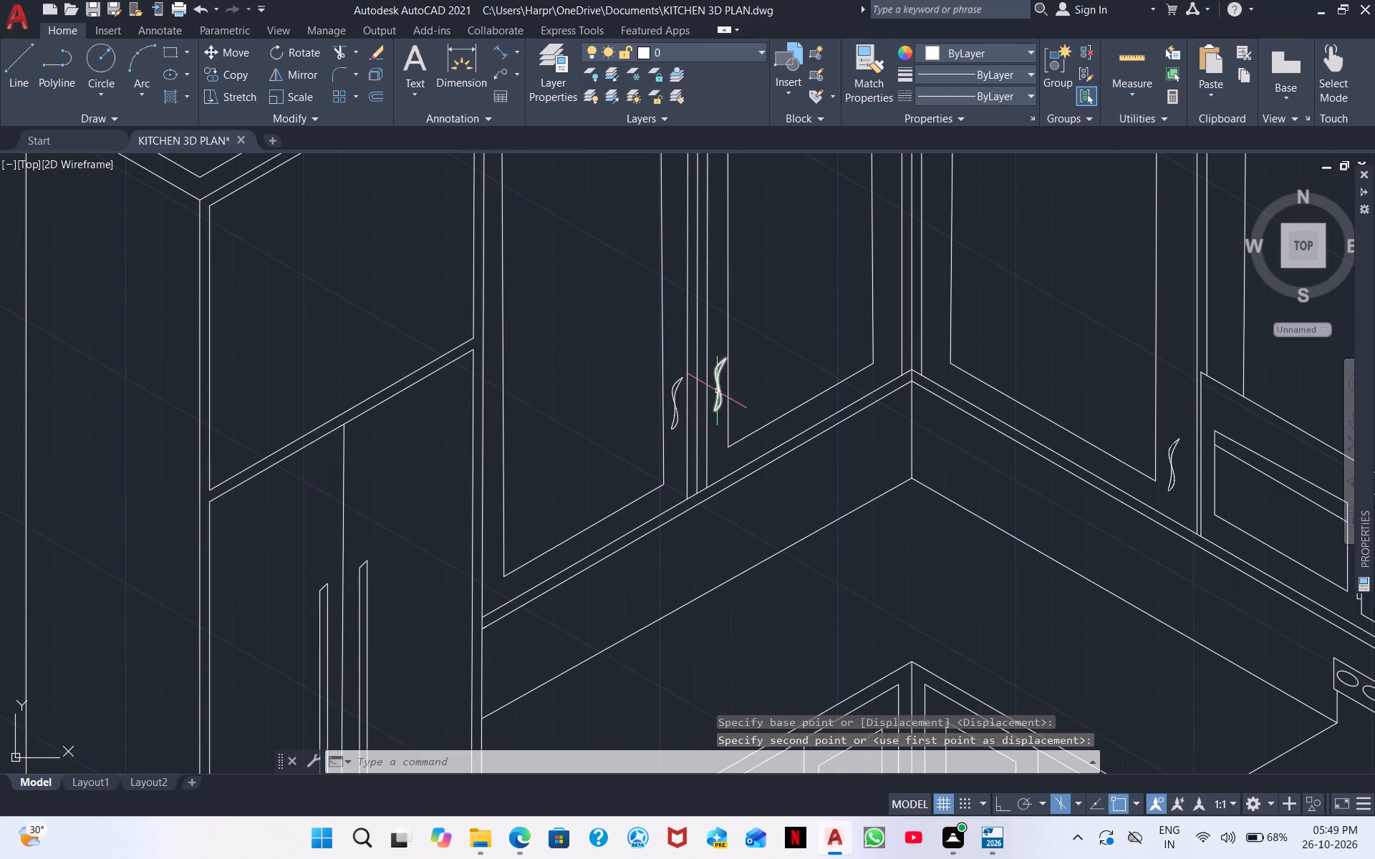
{"action": "left_click", "coordinate": [719, 389]}
{"action": "left_click", "coordinate": [677, 417]}
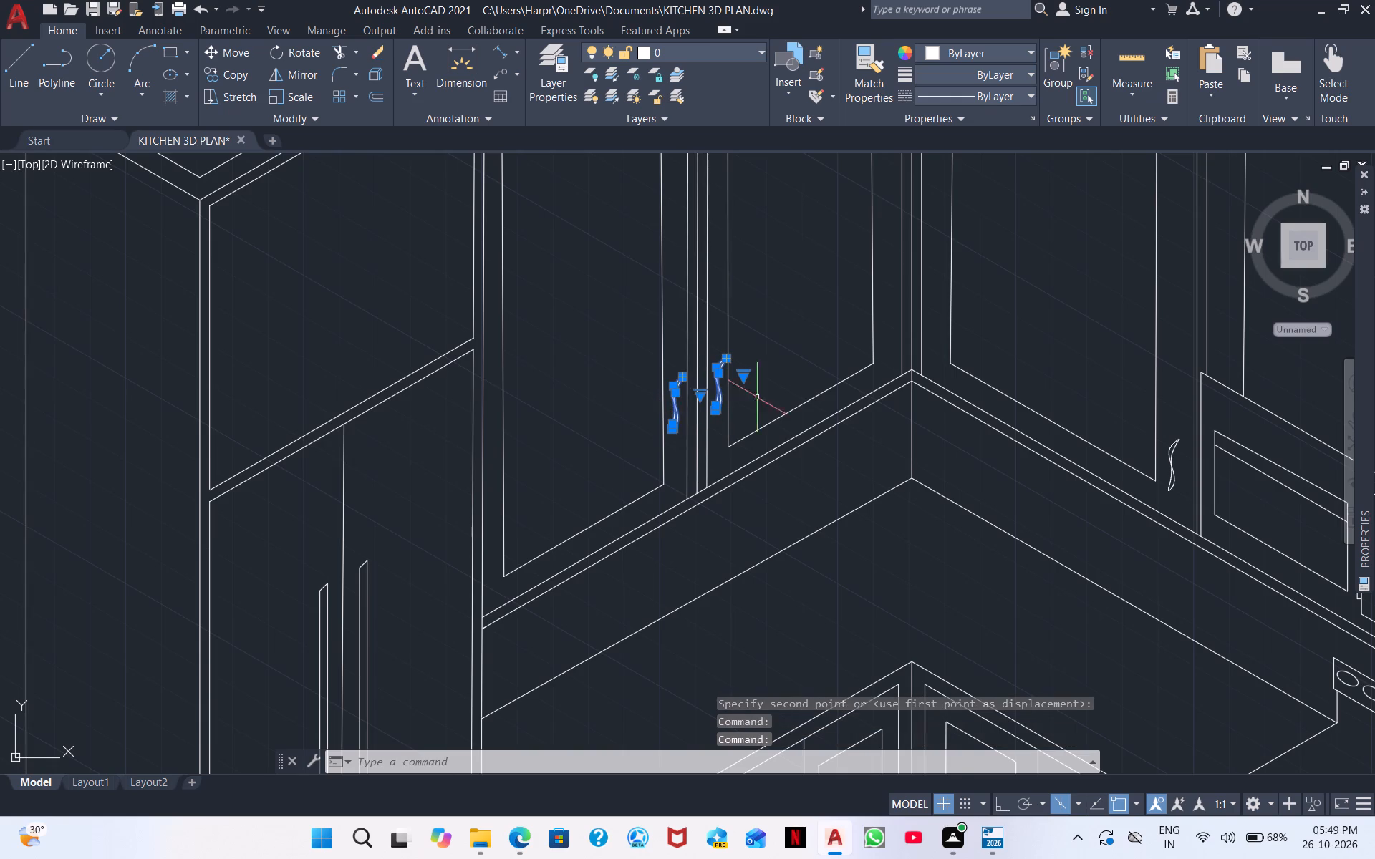
{"action": "right_click", "coordinate": [761, 393]}
{"action": "left_click", "coordinate": [812, 521]}
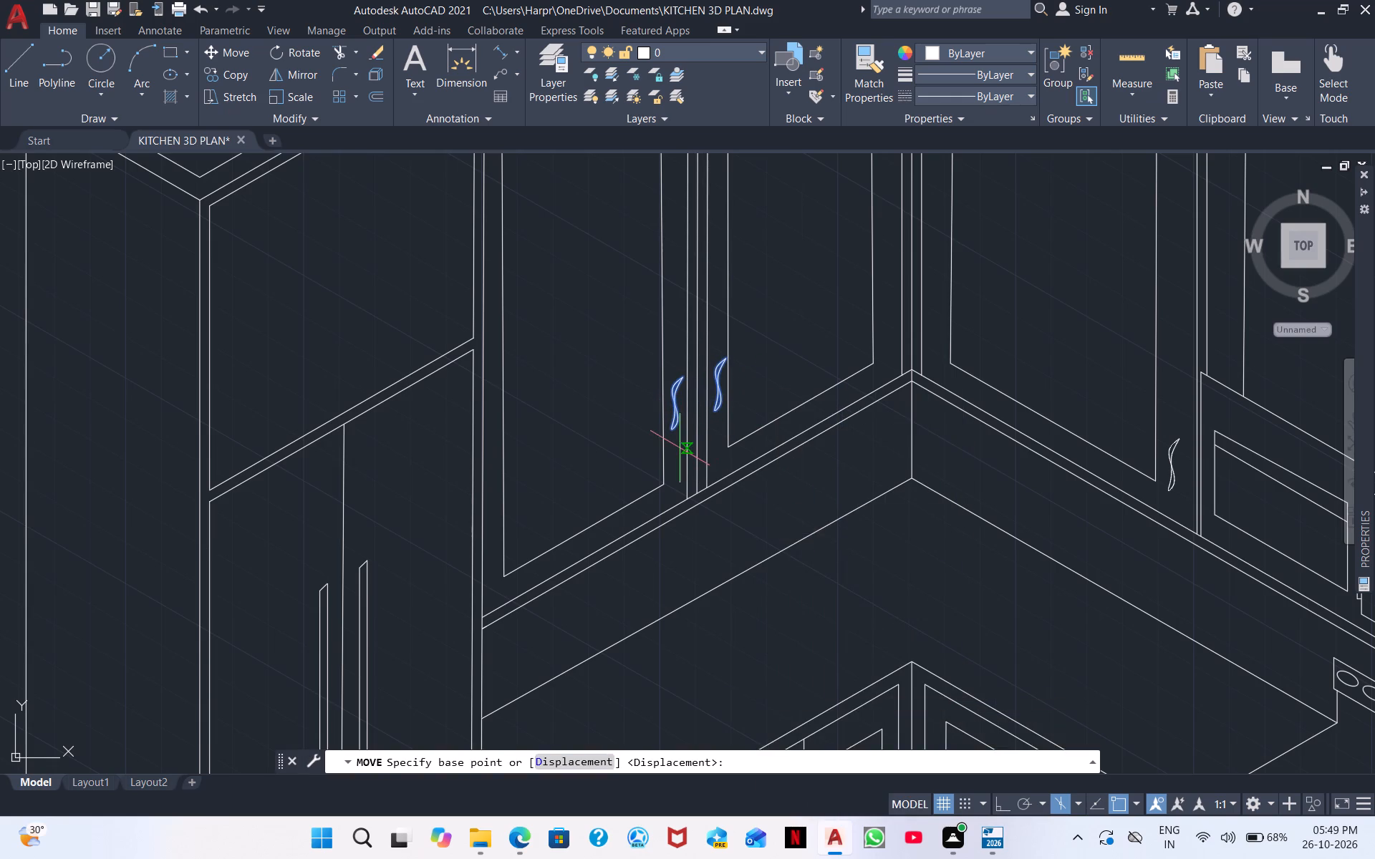
{"action": "scroll", "coordinate": [679, 447], "scroll_direction": "up", "scroll_amount": 5}
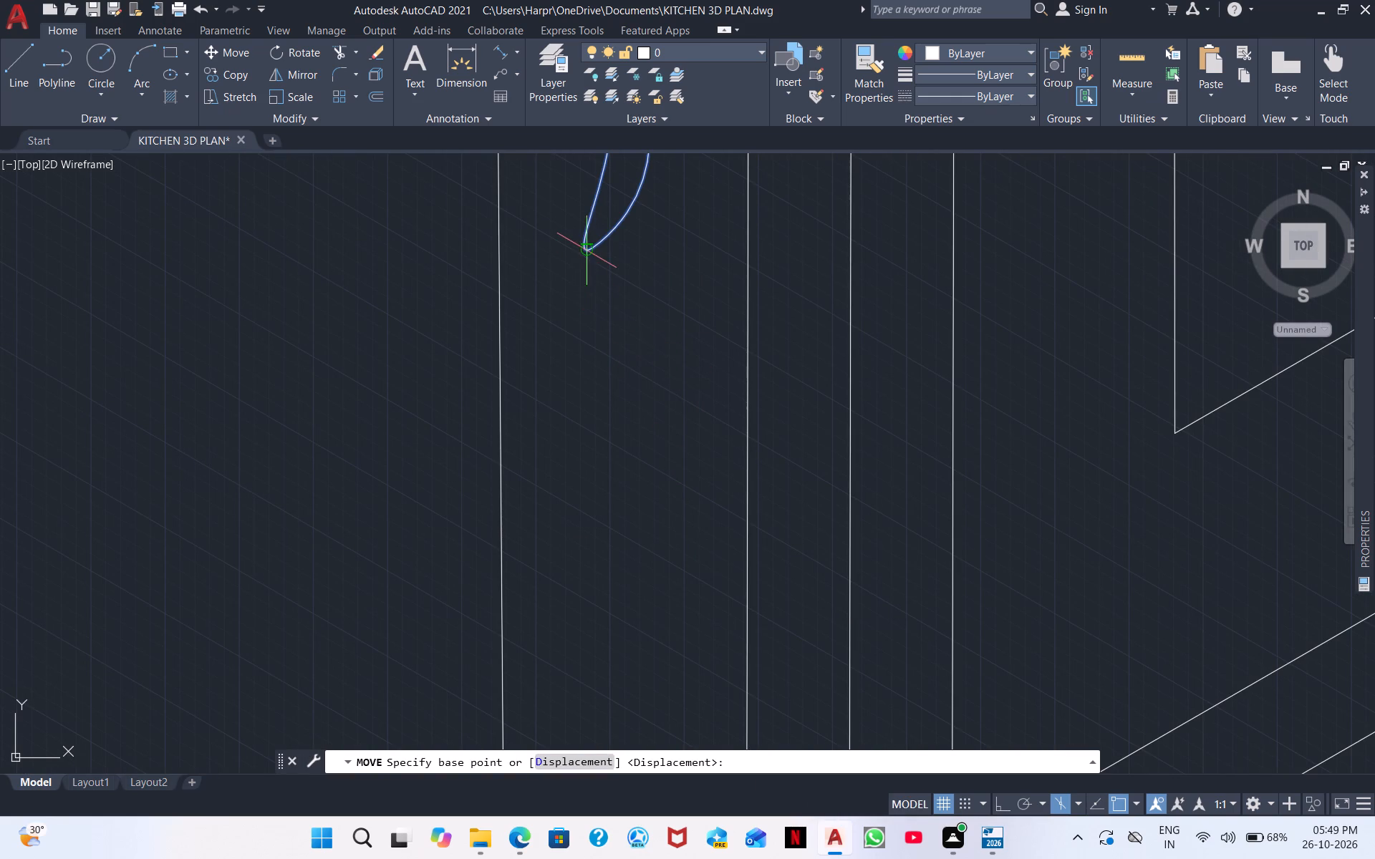
{"action": "left_click", "coordinate": [582, 250]}
{"action": "scroll", "coordinate": [594, 565], "scroll_direction": "down", "scroll_amount": 2}
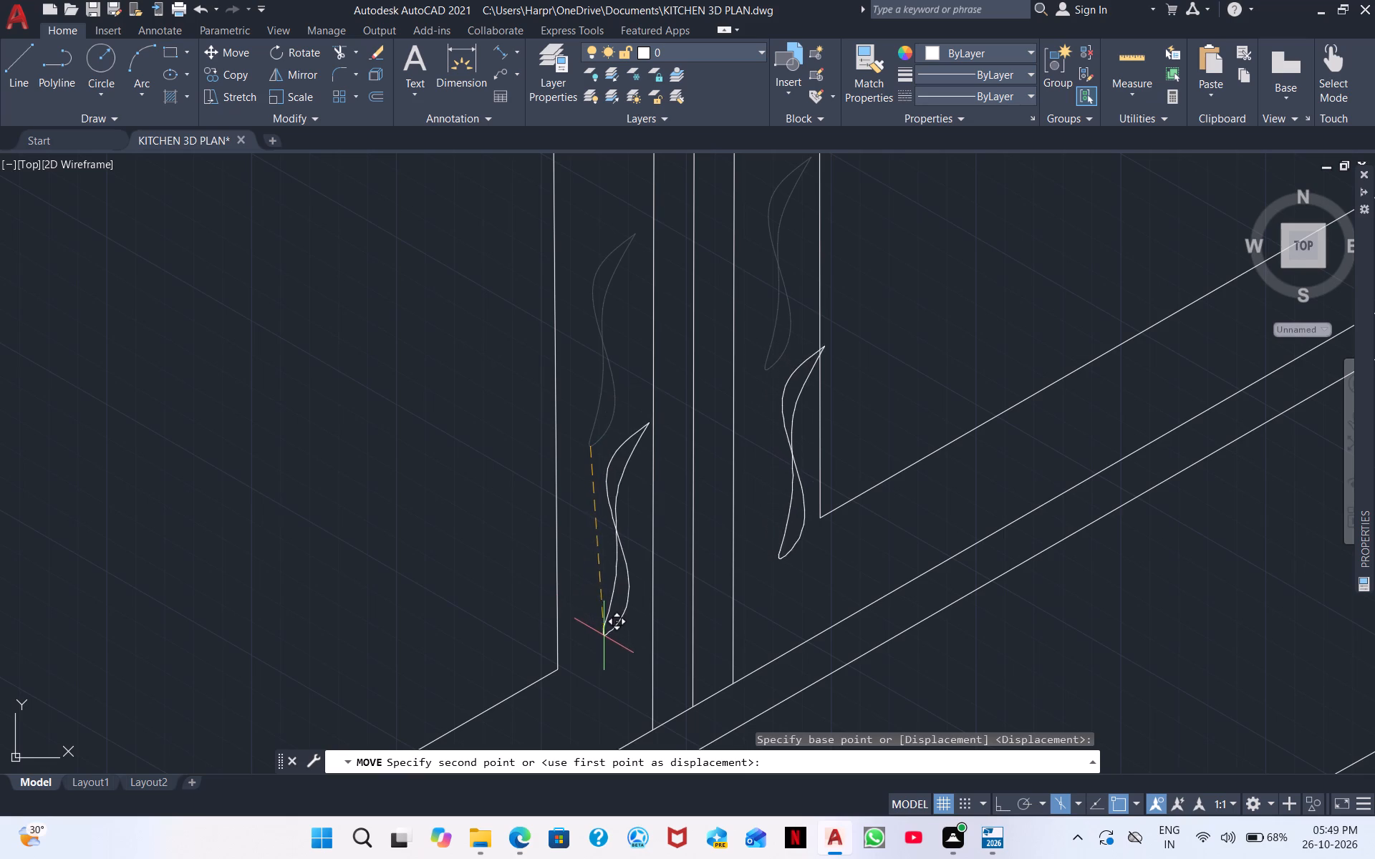
{"action": "left_click", "coordinate": [582, 634]}
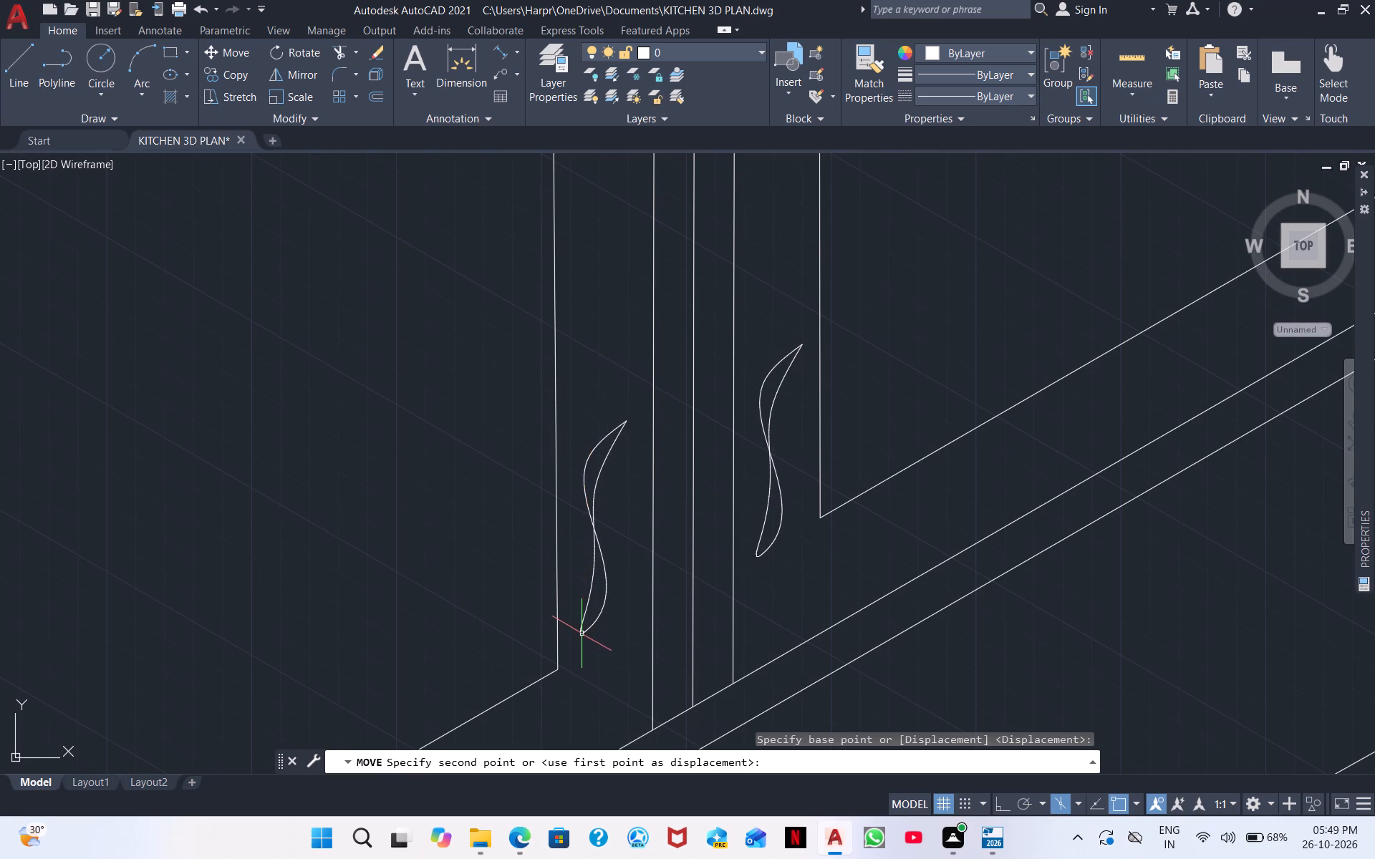
Erase the two stray handle shapes lying below the base cabinets in front of the double-door unit.
{"action": "scroll", "coordinate": [607, 602], "scroll_direction": "down", "scroll_amount": 2}
{"action": "middle_click_drag", "start_coordinate": [730, 512], "coordinate": [555, 444]}
{"action": "scroll", "coordinate": [555, 444], "scroll_direction": "down", "scroll_amount": 2}
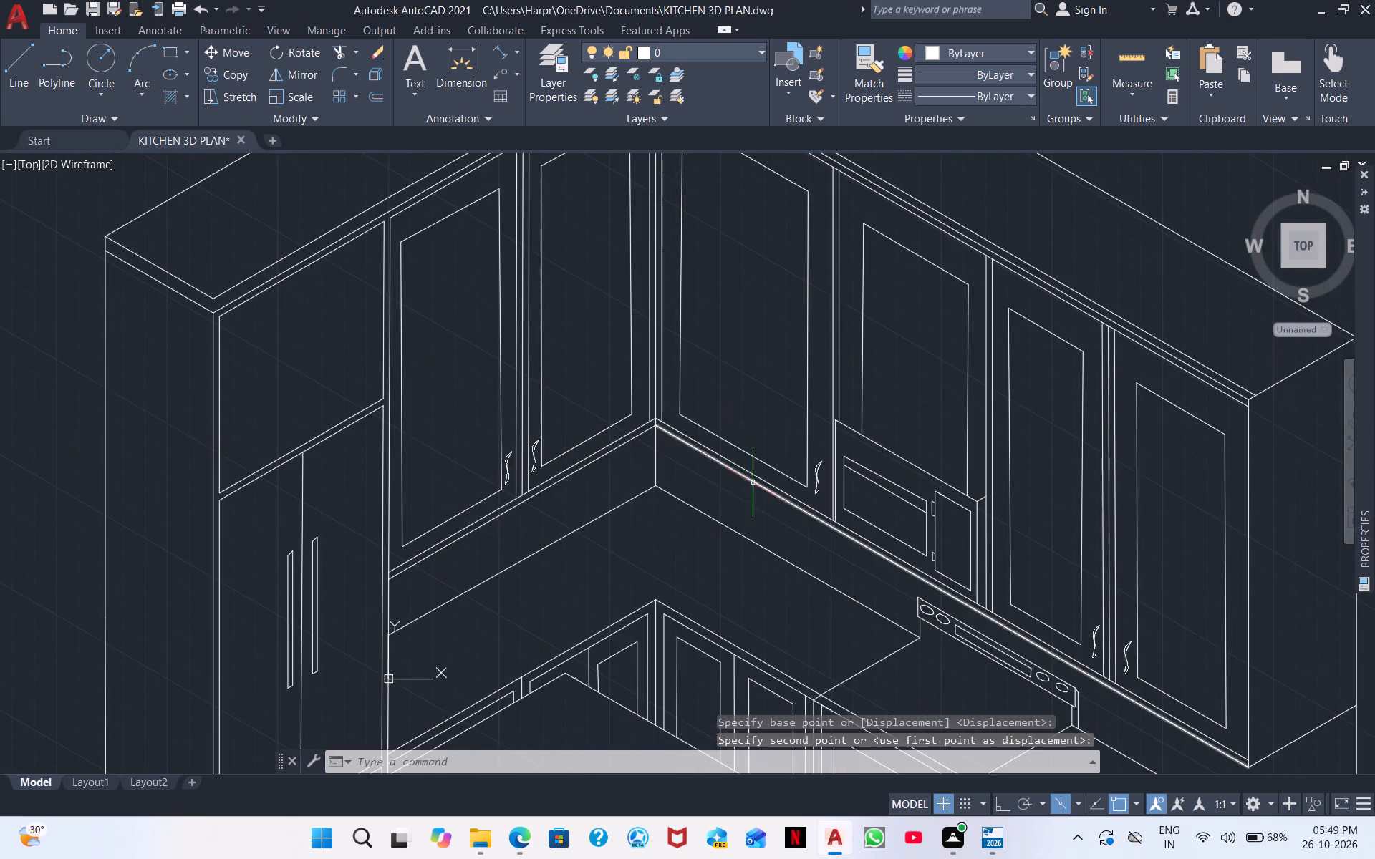
{"action": "middle_click_drag", "start_coordinate": [726, 510], "coordinate": [744, 359]}
{"action": "middle_click_drag", "start_coordinate": [714, 408], "coordinate": [650, 370]}
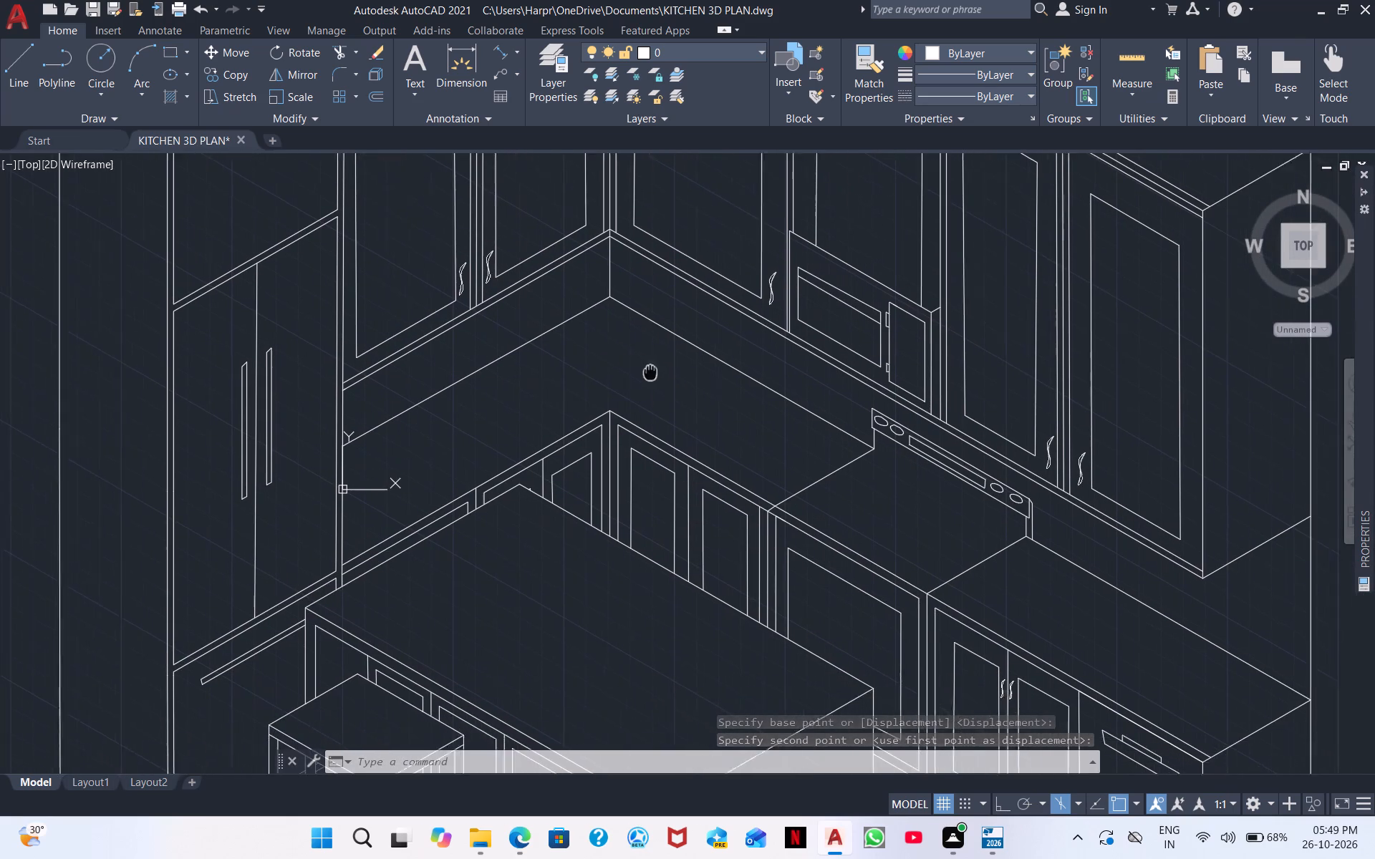
{"action": "middle_click_drag", "start_coordinate": [650, 370], "coordinate": [632, 358]}
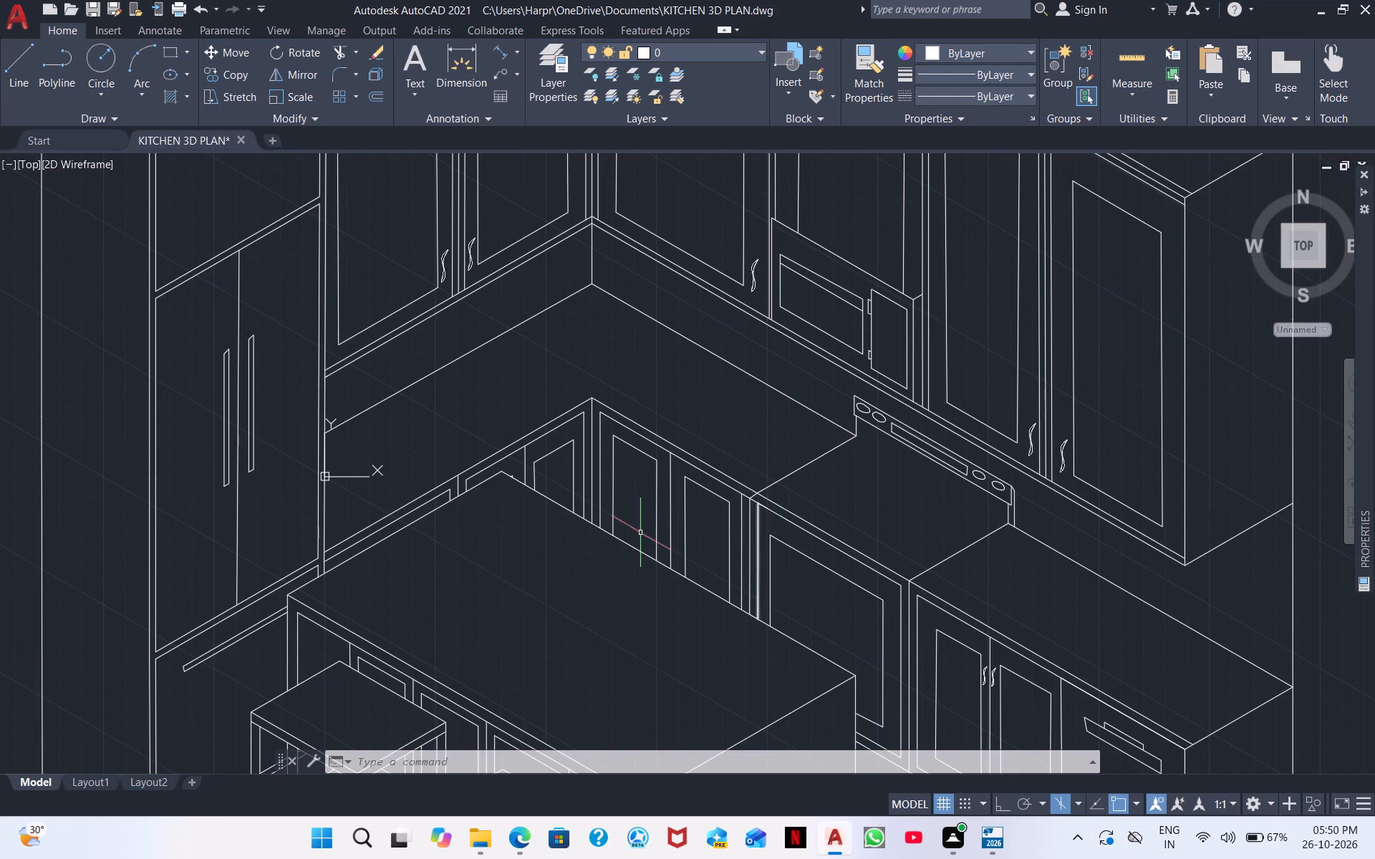
{"action": "middle_click_drag", "start_coordinate": [551, 548], "coordinate": [479, 366]}
{"action": "scroll", "coordinate": [719, 528], "scroll_direction": "down", "scroll_amount": 1}
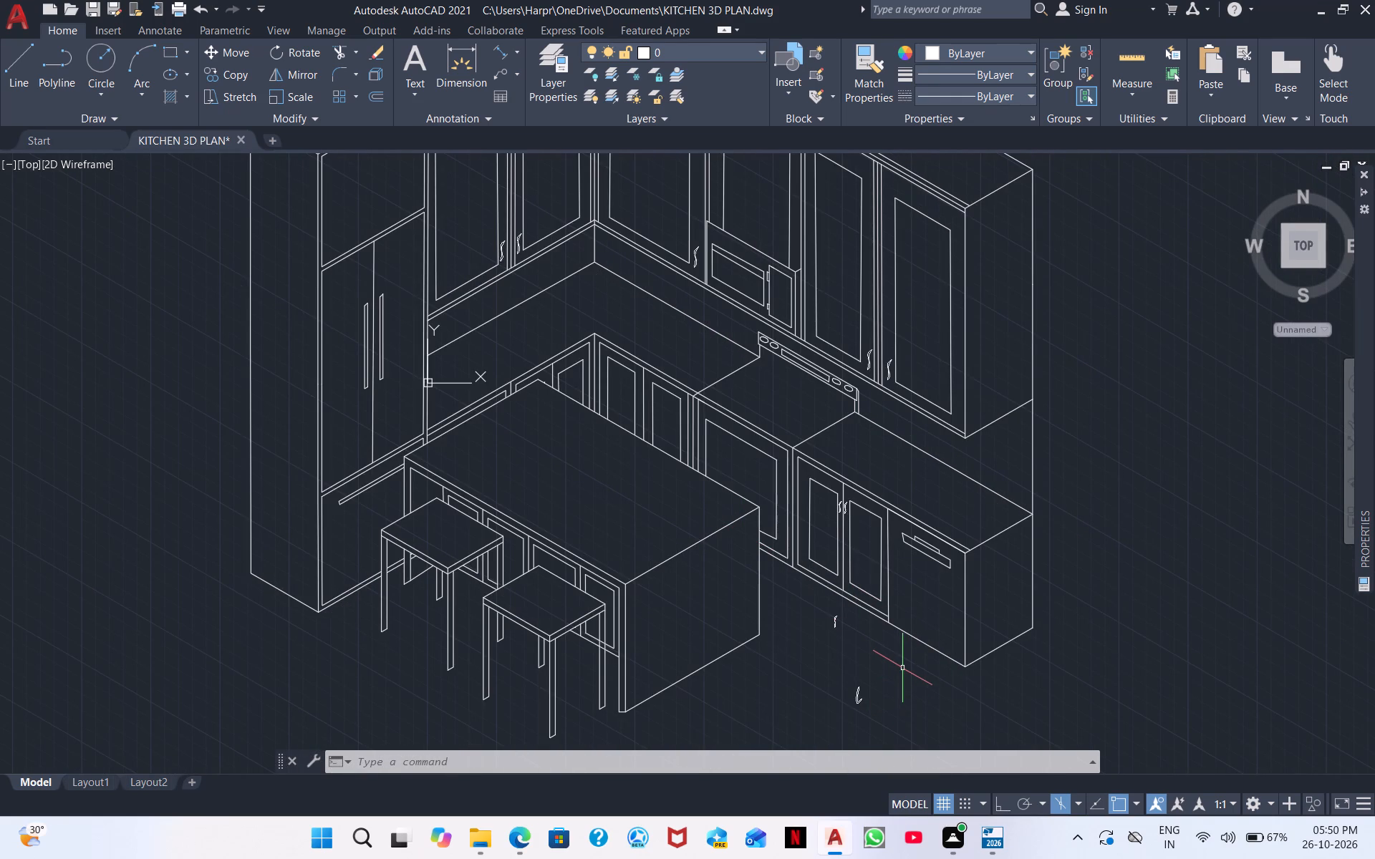
{"action": "scroll", "coordinate": [903, 689], "scroll_direction": "up", "scroll_amount": 1}
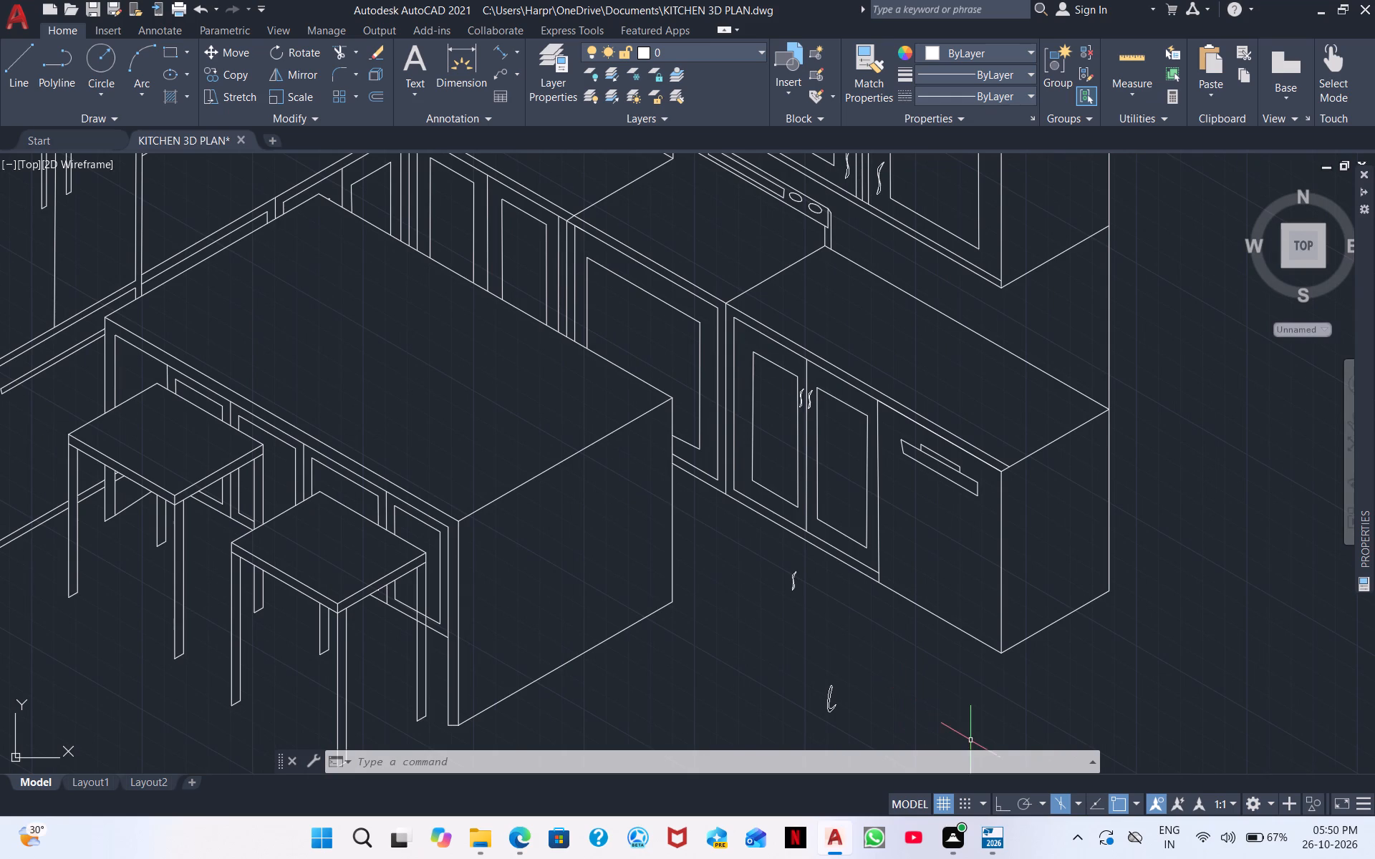
{"action": "scroll", "coordinate": [898, 752], "scroll_direction": "up", "scroll_amount": 1}
{"action": "scroll", "coordinate": [864, 696], "scroll_direction": "up", "scroll_amount": 2}
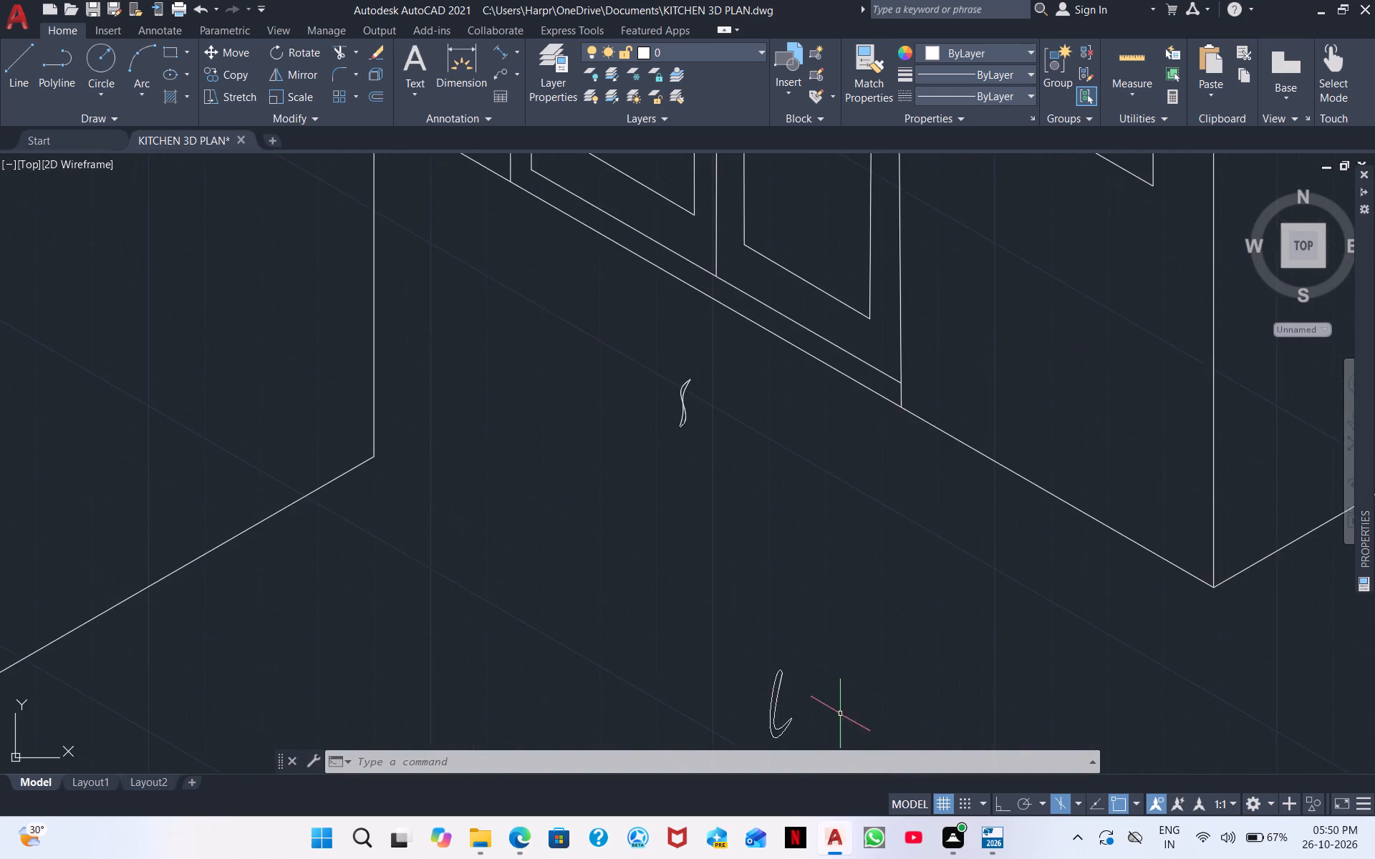
{"action": "middle_click_drag", "start_coordinate": [838, 715], "coordinate": [962, 541]}
{"action": "left_click_drag", "start_coordinate": [944, 593], "coordinate": [925, 584]}
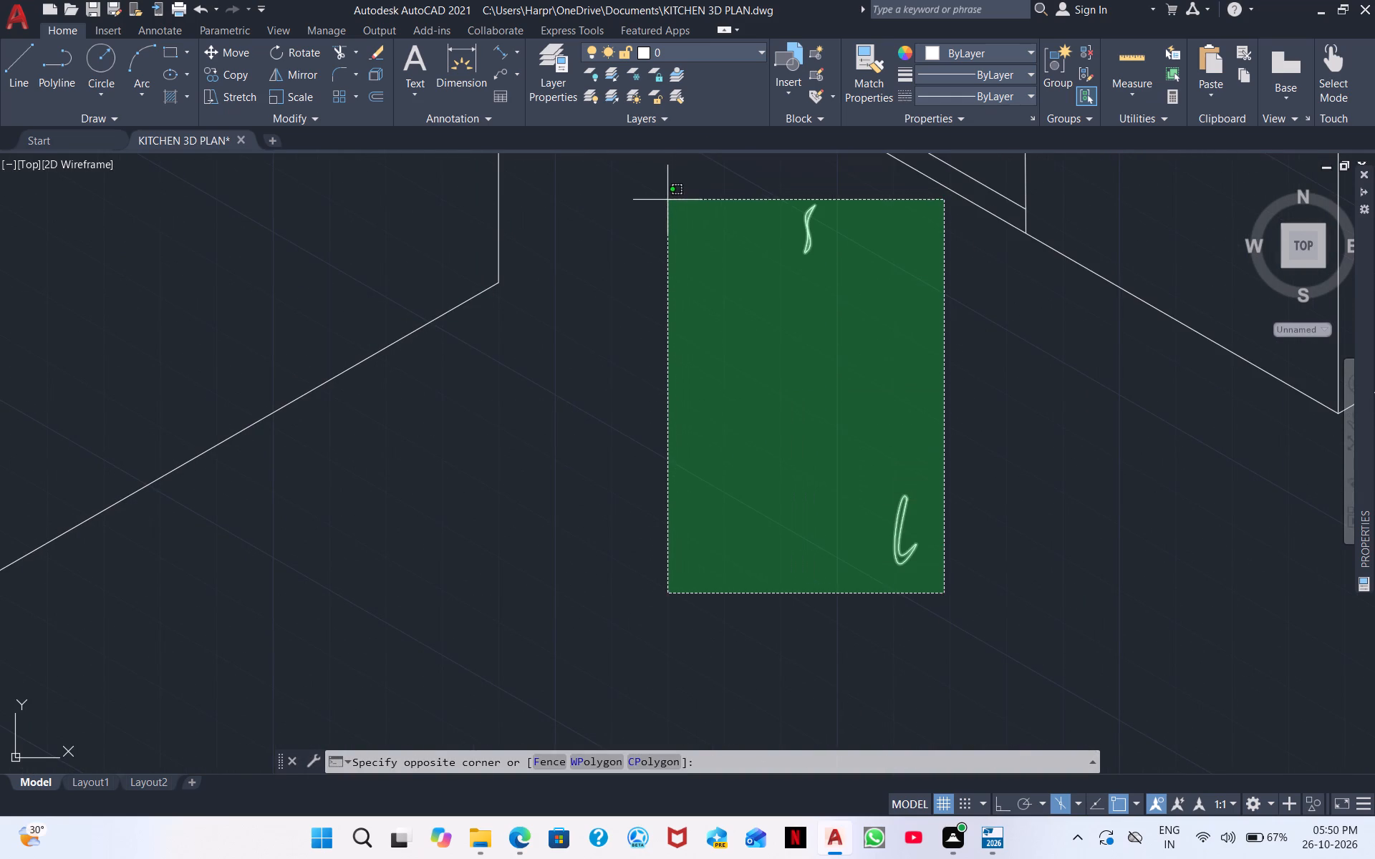
{"action": "left_click", "coordinate": [667, 216]}
{"action": "right_click", "coordinate": [695, 319]}
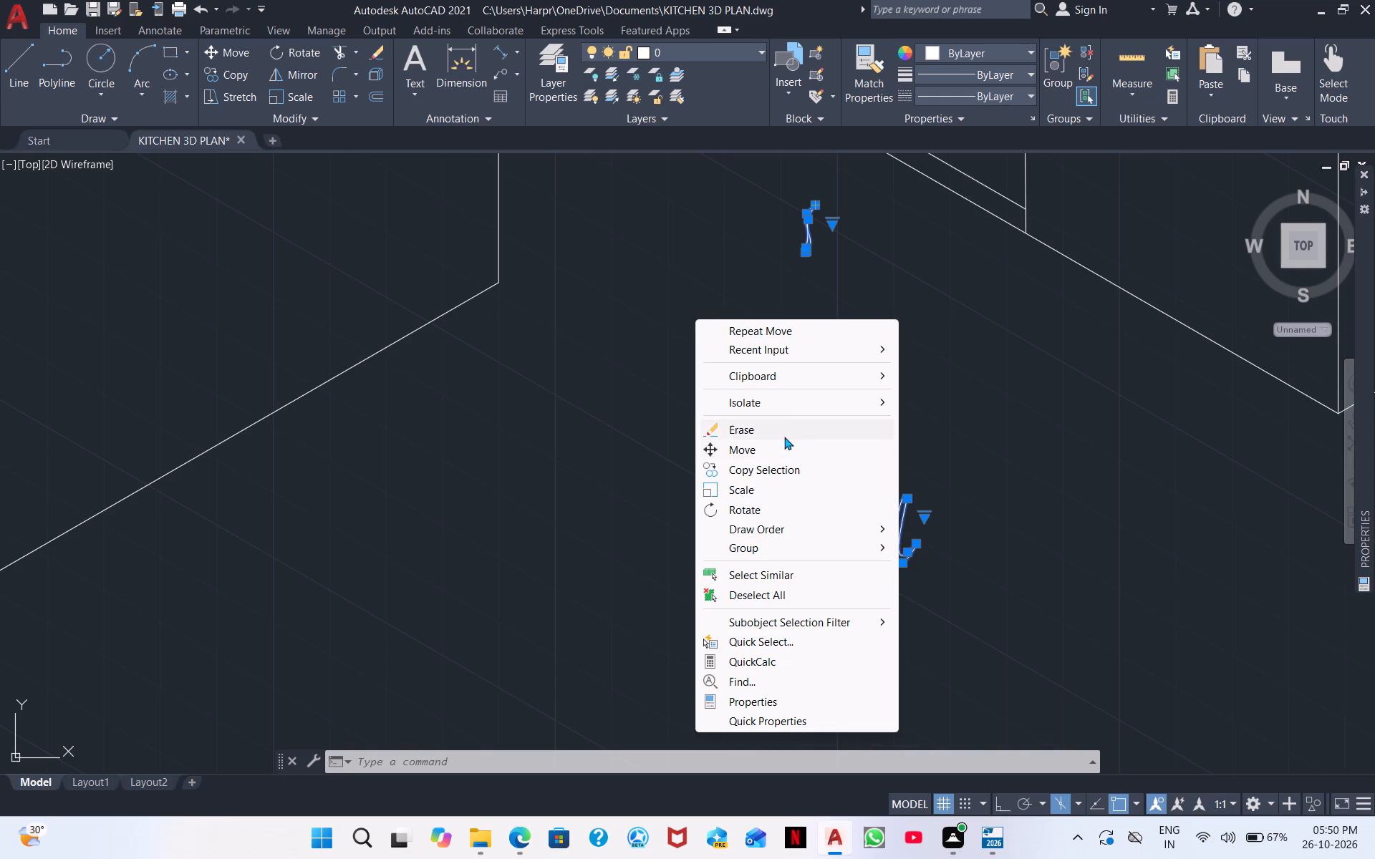
{"action": "left_click", "coordinate": [784, 437]}
Copy the upper-door handle beside the microwave onto the two base doors between the inner corner and the stove, one on each side of their shared edge.
{"action": "scroll", "coordinate": [796, 457], "scroll_direction": "down", "scroll_amount": 6}
{"action": "scroll", "coordinate": [897, 498], "scroll_direction": "up", "scroll_amount": 3}
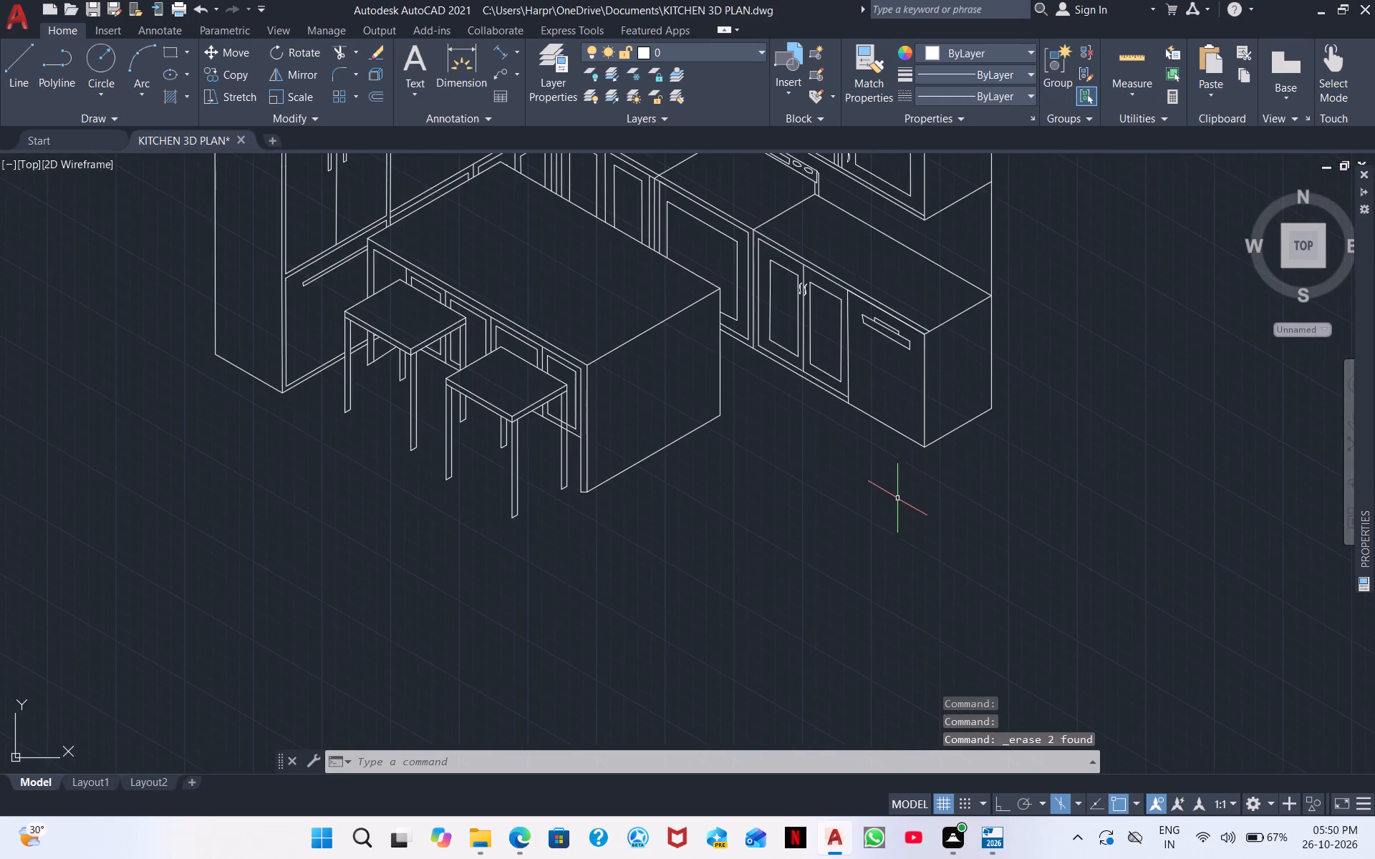
{"action": "middle_click_drag", "start_coordinate": [902, 501], "coordinate": [966, 782]}
{"action": "scroll", "coordinate": [941, 603], "scroll_direction": "up", "scroll_amount": 1}
{"action": "middle_click_drag", "start_coordinate": [940, 600], "coordinate": [1063, 572]}
{"action": "scroll", "coordinate": [1060, 577], "scroll_direction": "down", "scroll_amount": 1}
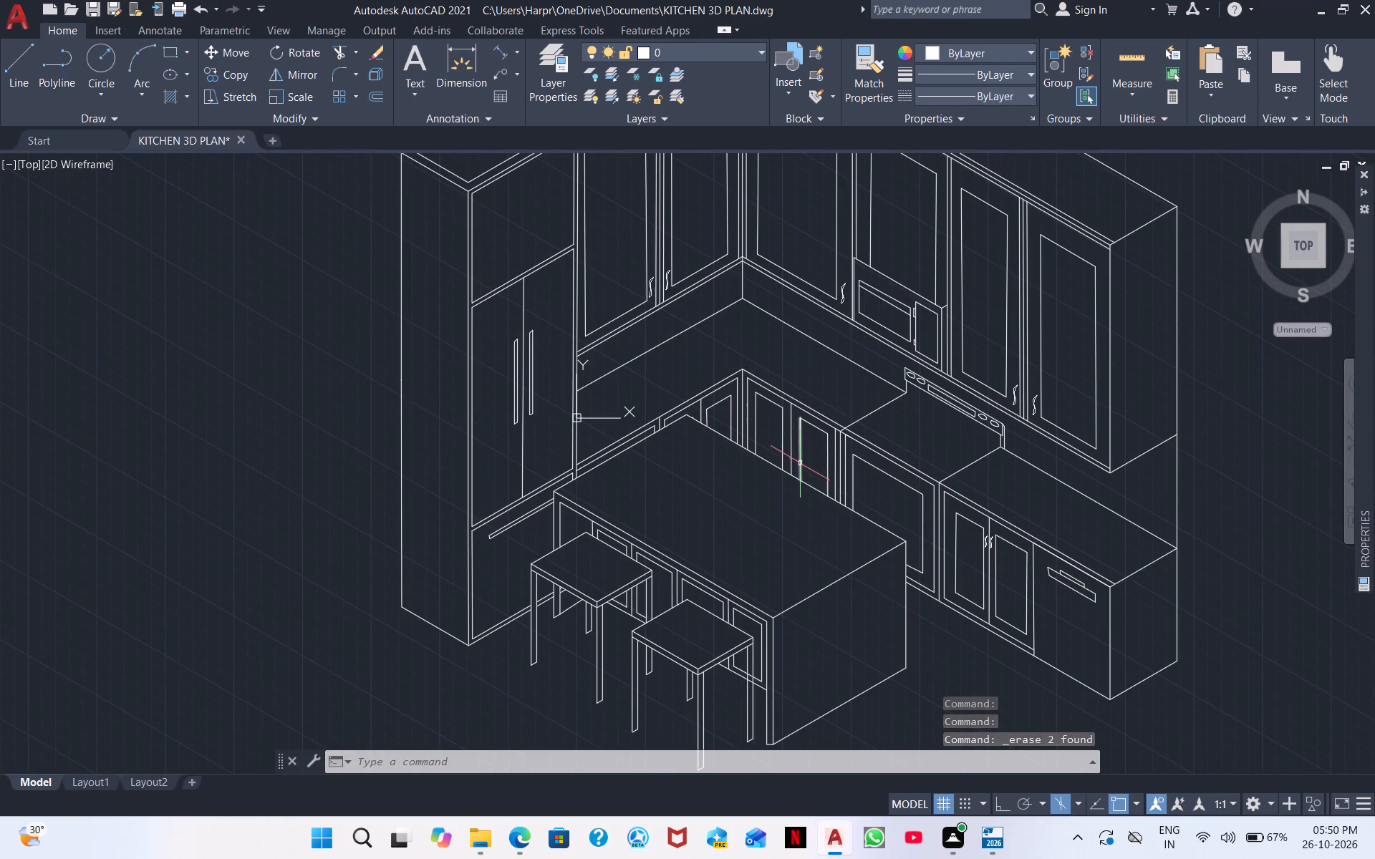
{"action": "scroll", "coordinate": [800, 462], "scroll_direction": "up", "scroll_amount": 3}
{"action": "scroll", "coordinate": [800, 462], "scroll_direction": "down", "scroll_amount": 1}
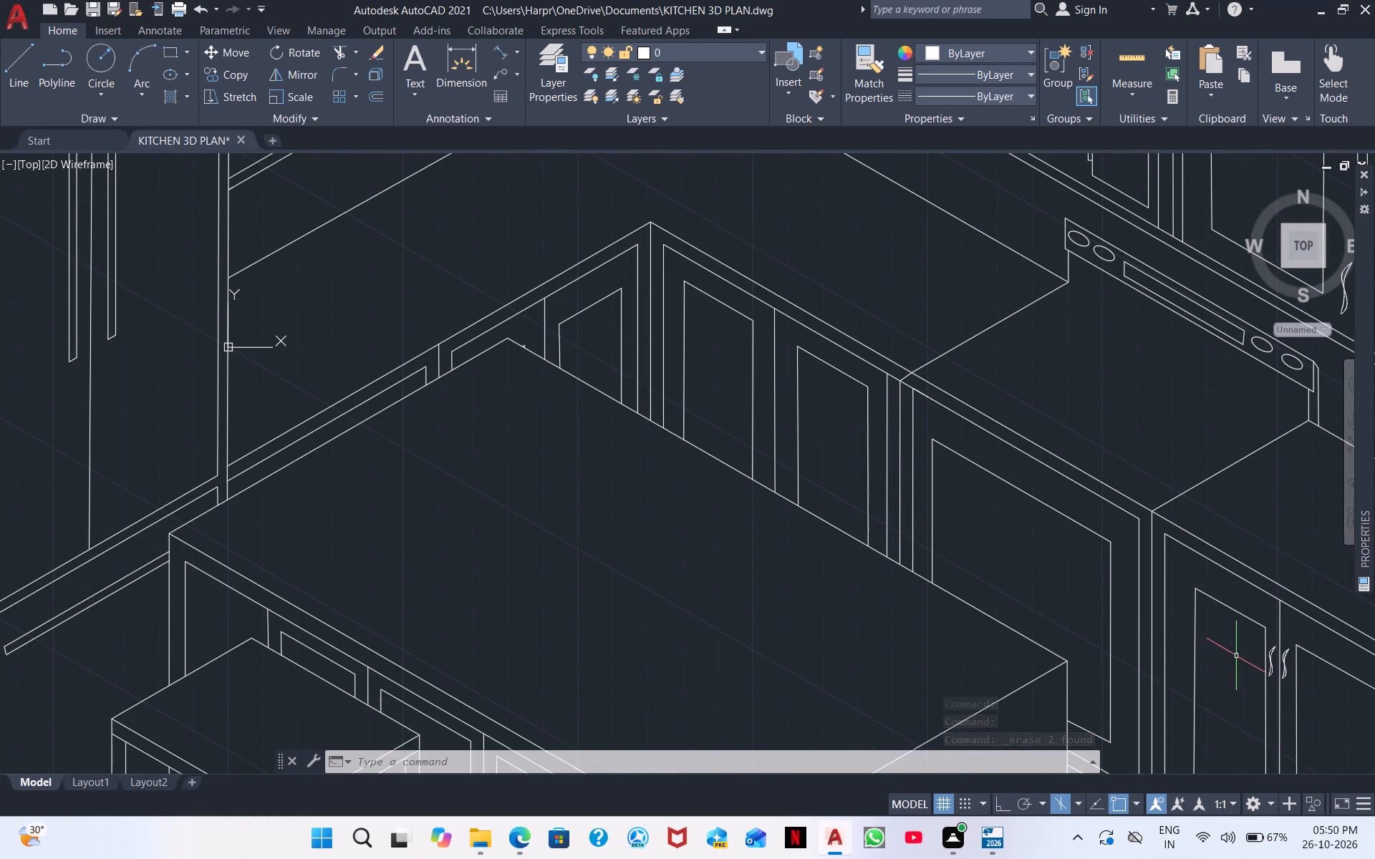
{"action": "scroll", "coordinate": [1235, 654], "scroll_direction": "up", "scroll_amount": 1}
{"action": "scroll", "coordinate": [1235, 654], "scroll_direction": "down", "scroll_amount": 2}
{"action": "middle_click_drag", "start_coordinate": [994, 528], "coordinate": [1101, 662]}
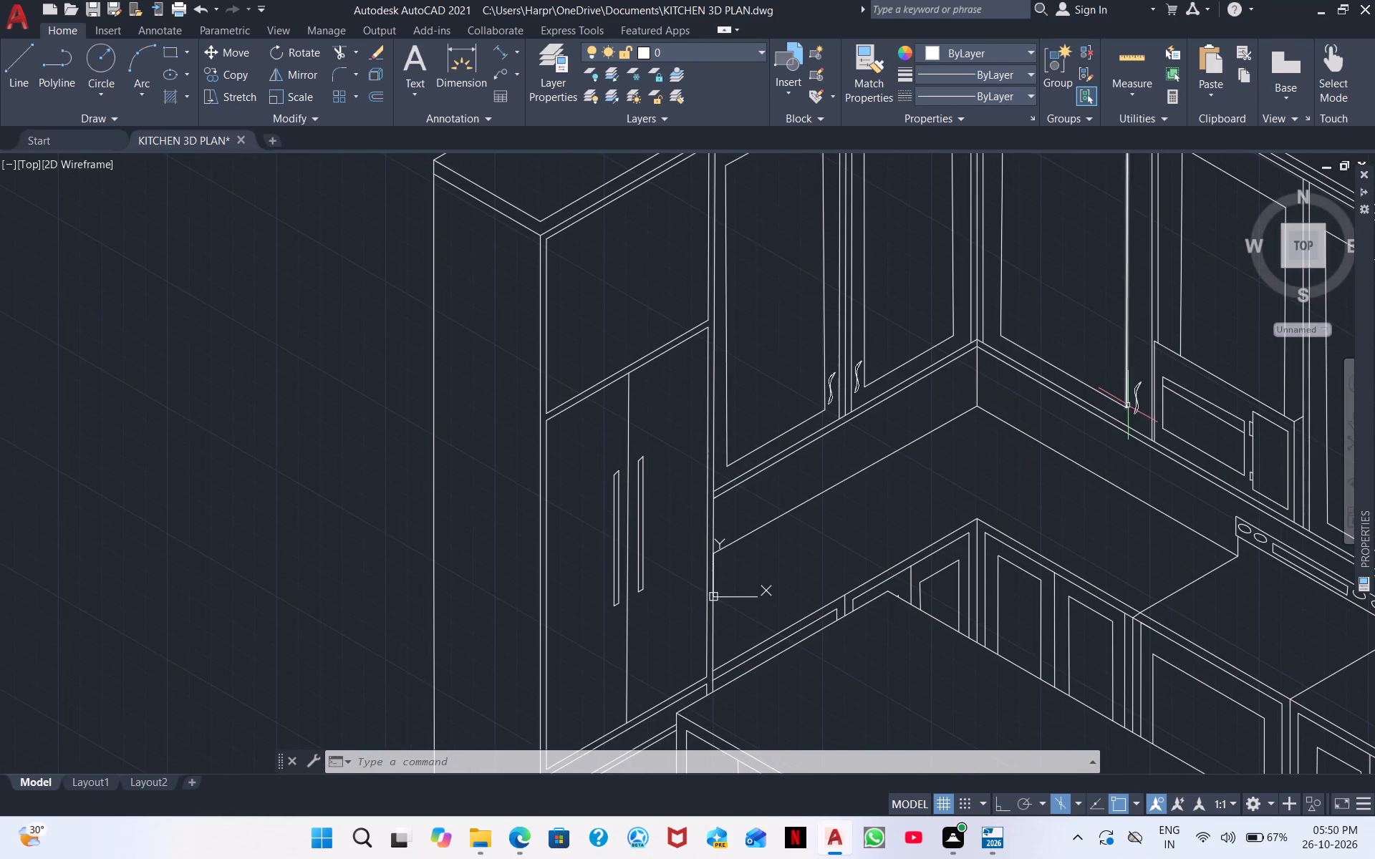
{"action": "left_click", "coordinate": [1135, 400]}
{"action": "right_click", "coordinate": [1172, 429]}
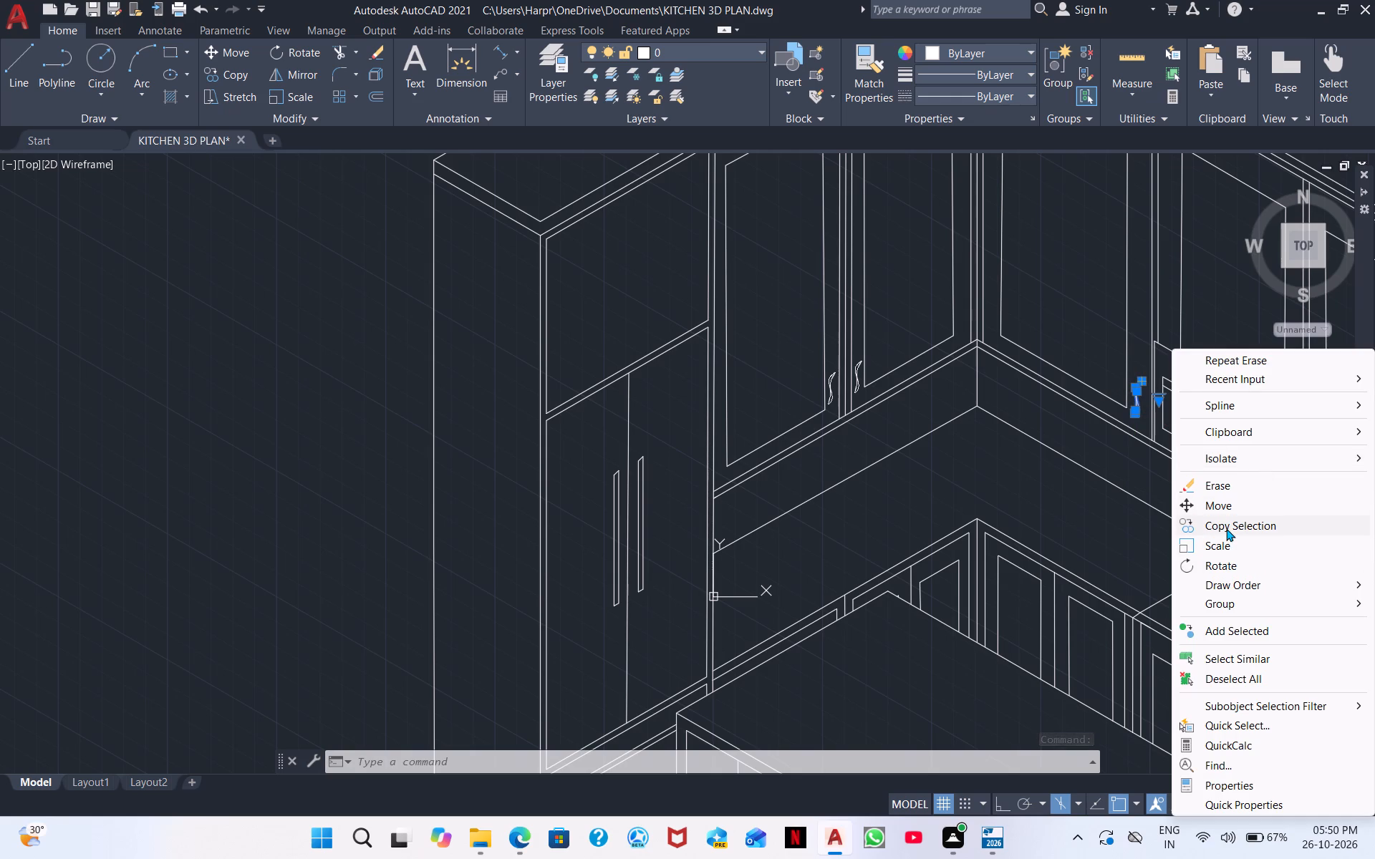
{"action": "left_click", "coordinate": [1226, 528]}
{"action": "left_click", "coordinate": [1138, 411]}
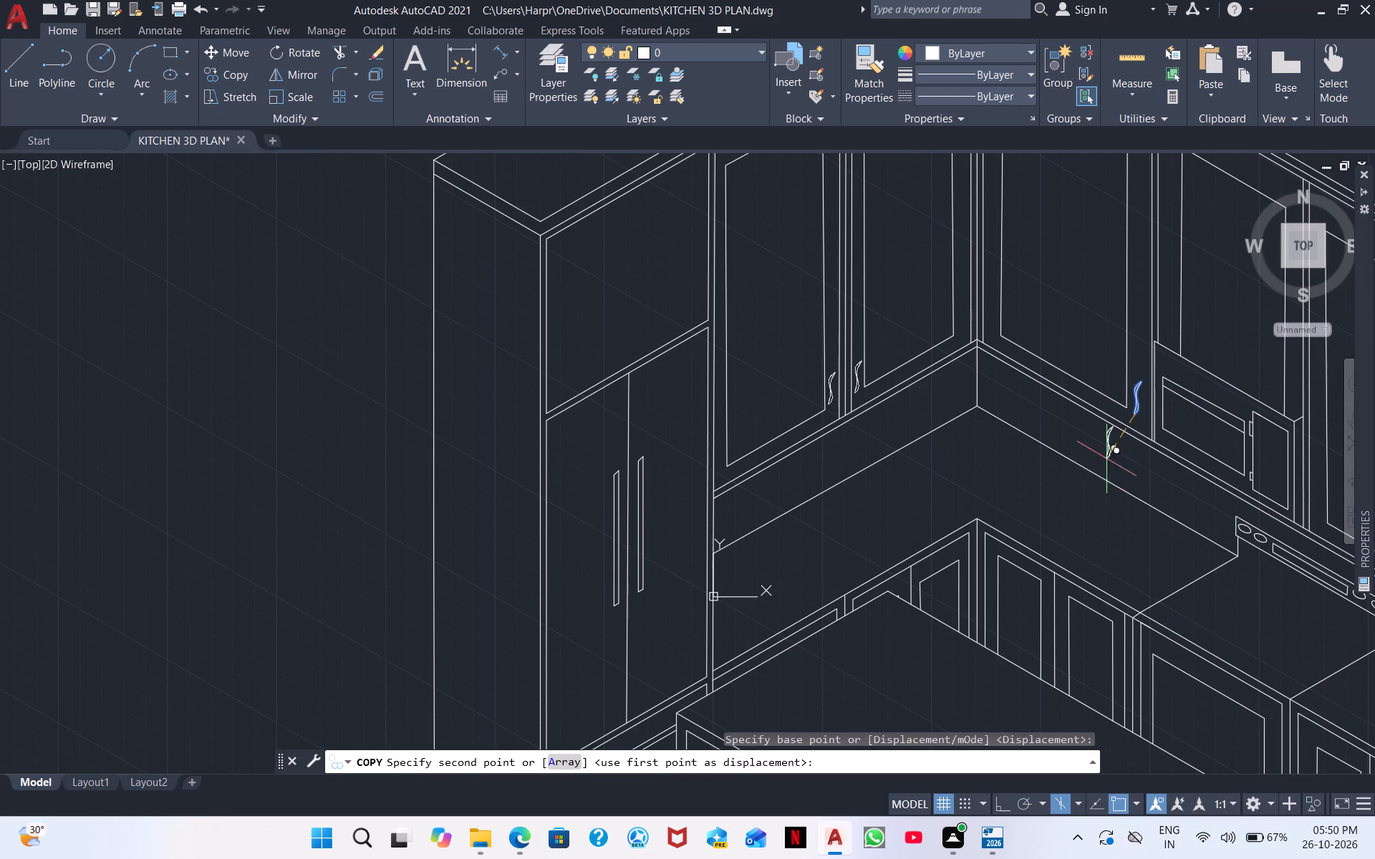
{"action": "scroll", "coordinate": [1053, 636], "scroll_direction": "up", "scroll_amount": 4}
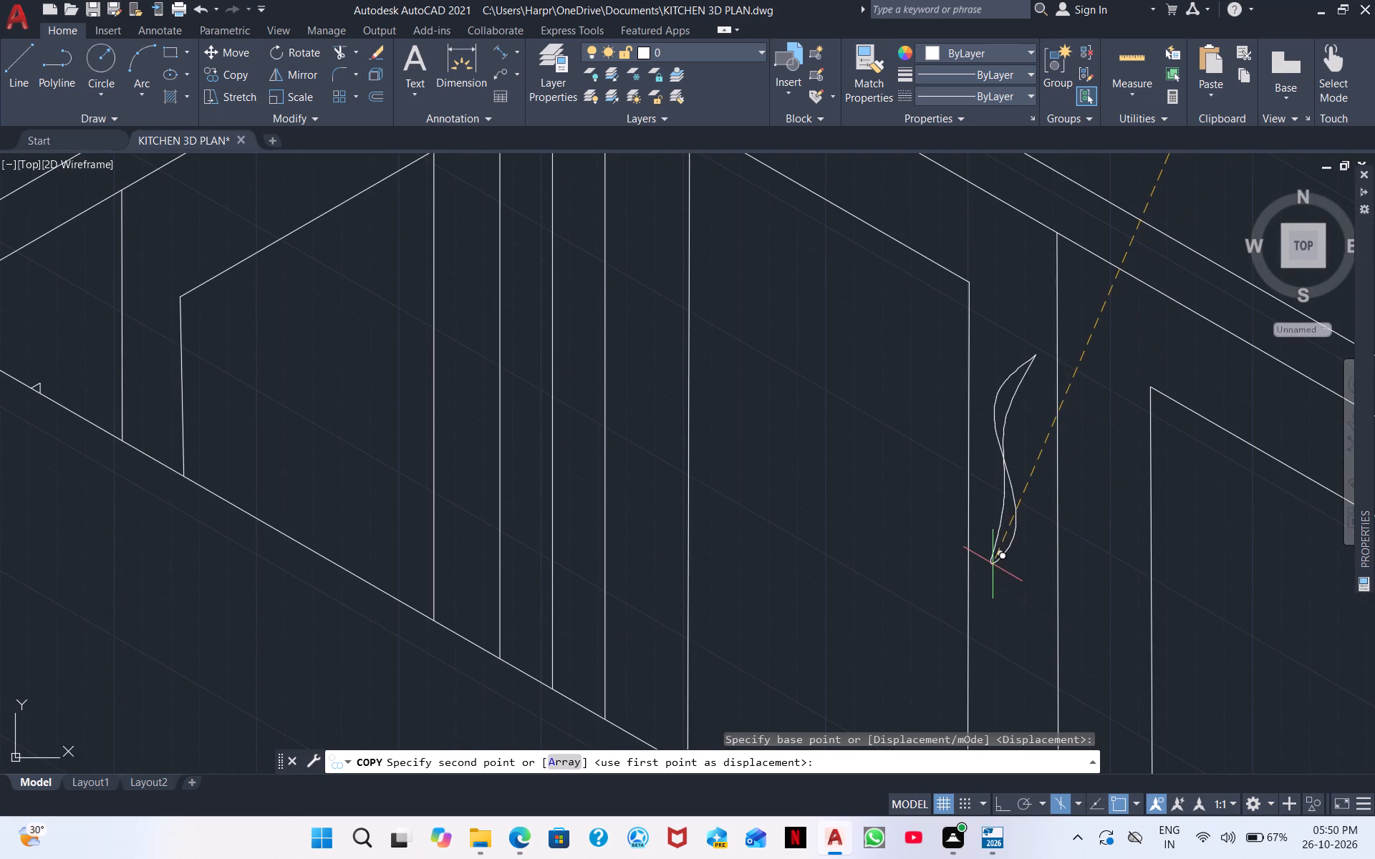
{"action": "left_click", "coordinate": [993, 564]}
{"action": "left_click", "coordinate": [1077, 591]}
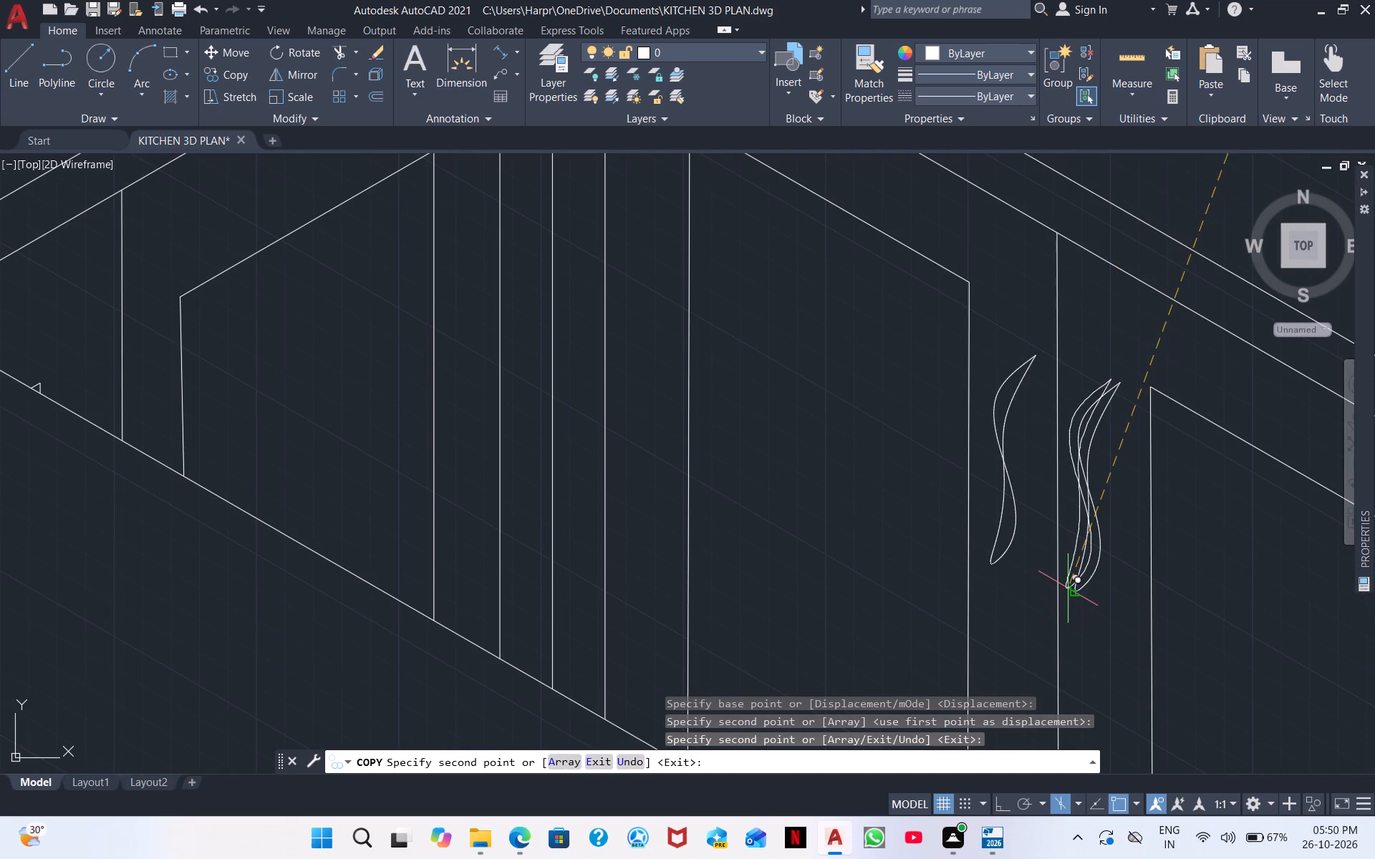
{"action": "key", "text": "Escape"}
Look over the base cabinet doors and their handles, and the whole kitchen drawing, for remaining flaws.
{"action": "scroll", "coordinate": [1069, 584], "scroll_direction": "down", "scroll_amount": 4}
{"action": "middle_click_drag", "start_coordinate": [1171, 581], "coordinate": [955, 505]}
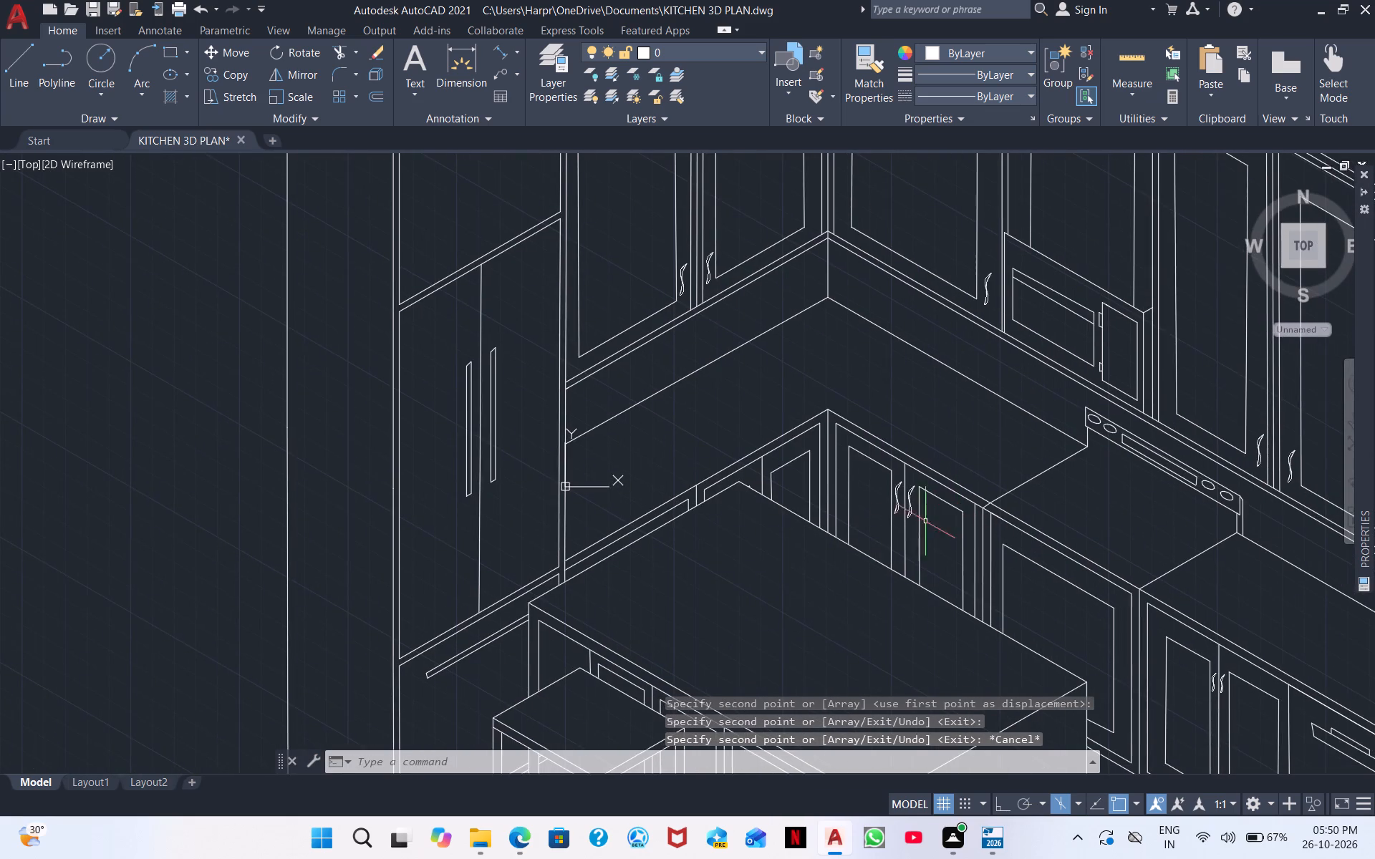
{"action": "scroll", "coordinate": [869, 523], "scroll_direction": "up", "scroll_amount": 2}
{"action": "middle_click_drag", "start_coordinate": [947, 542], "coordinate": [962, 465]}
{"action": "middle_click_drag", "start_coordinate": [1184, 550], "coordinate": [1027, 445]}
{"action": "scroll", "coordinate": [1010, 455], "scroll_direction": "down", "scroll_amount": 2}
{"action": "middle_click", "coordinate": [1048, 508]}
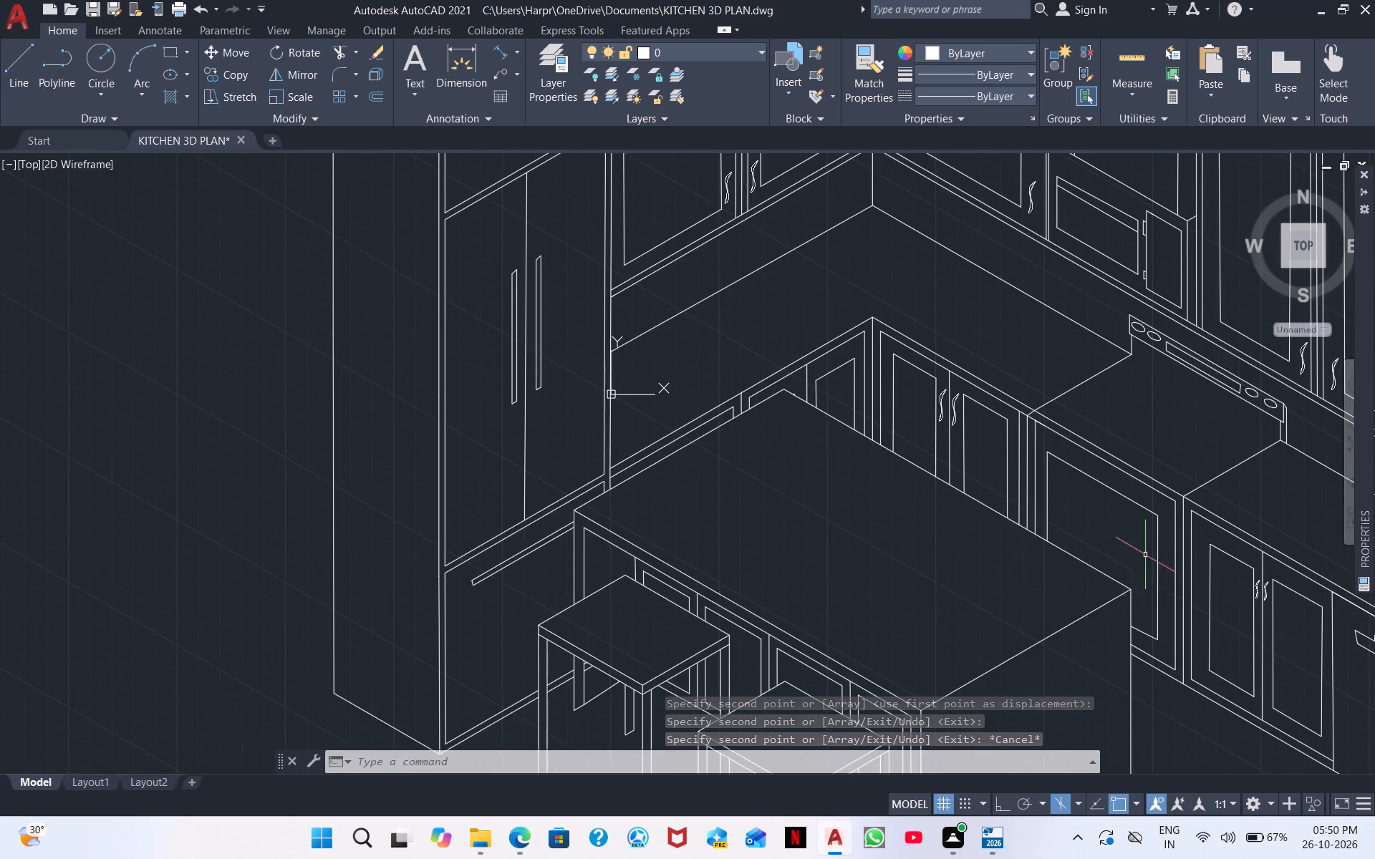
{"action": "scroll", "coordinate": [1111, 554], "scroll_direction": "down", "scroll_amount": 1}
{"action": "middle_click_drag", "start_coordinate": [1158, 578], "coordinate": [1048, 475]}
{"action": "middle_click_drag", "start_coordinate": [1056, 538], "coordinate": [810, 480]}
{"action": "scroll", "coordinate": [811, 469], "scroll_direction": "down", "scroll_amount": 1}
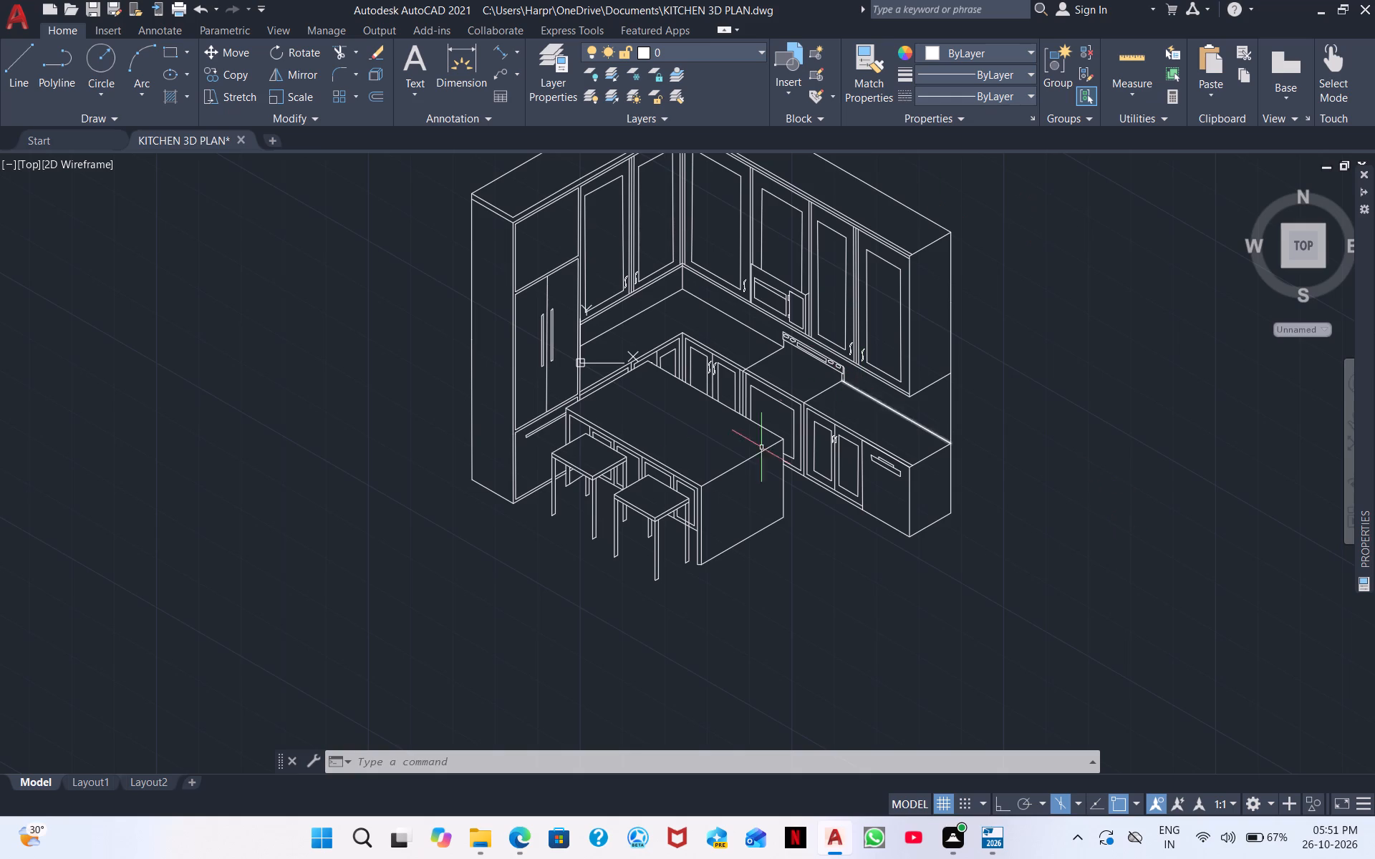
Trim the island's door panel and base lines where they pass through the front stool's leg nearest the island's end.
{"action": "scroll", "coordinate": [667, 474], "scroll_direction": "up", "scroll_amount": 2}
{"action": "middle_click_drag", "start_coordinate": [756, 401], "coordinate": [728, 477]}
{"action": "scroll", "coordinate": [714, 455], "scroll_direction": "down", "scroll_amount": 1}
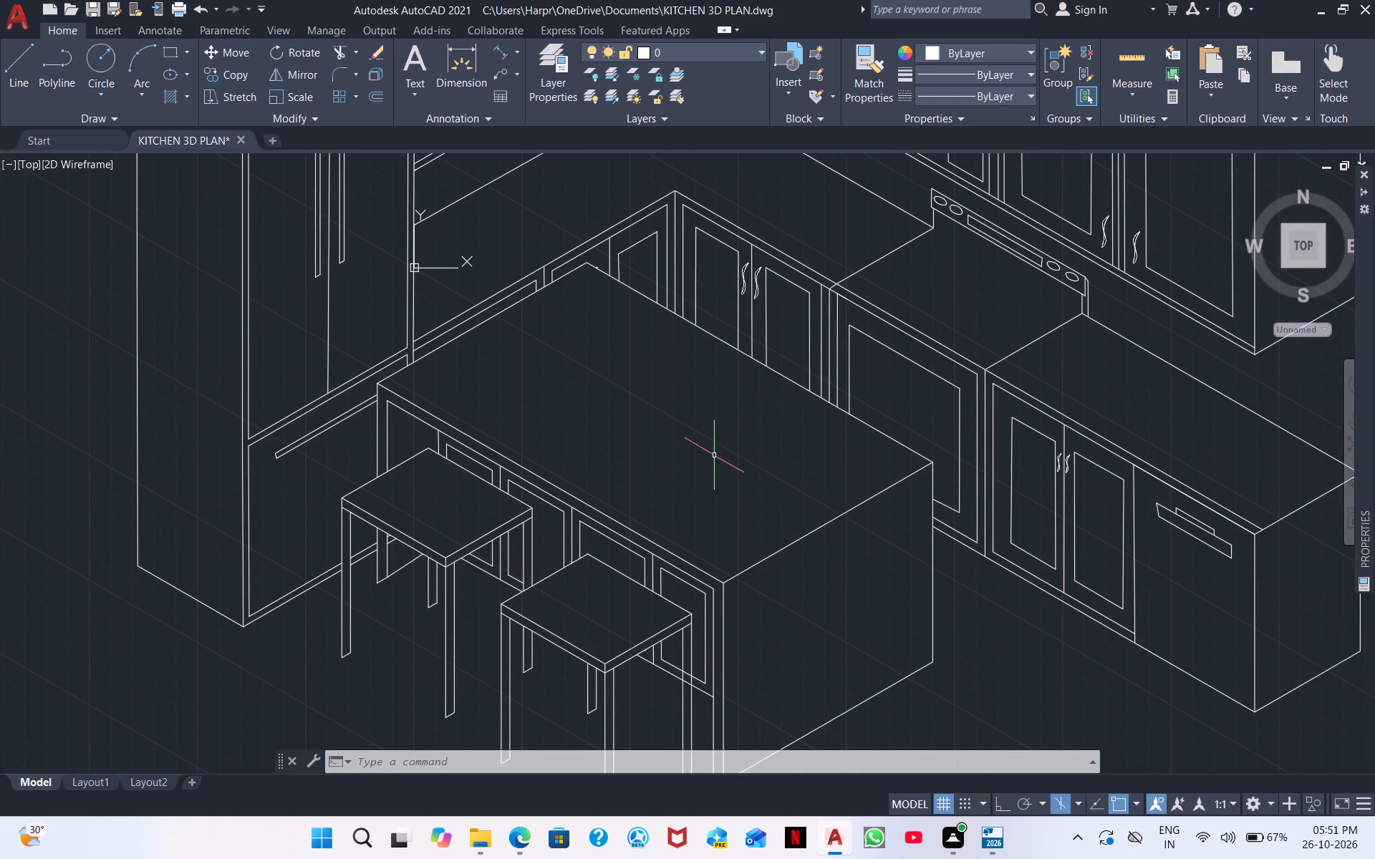
{"action": "scroll", "coordinate": [815, 528], "scroll_direction": "up", "scroll_amount": 2}
{"action": "middle_click_drag", "start_coordinate": [732, 587], "coordinate": [771, 407]}
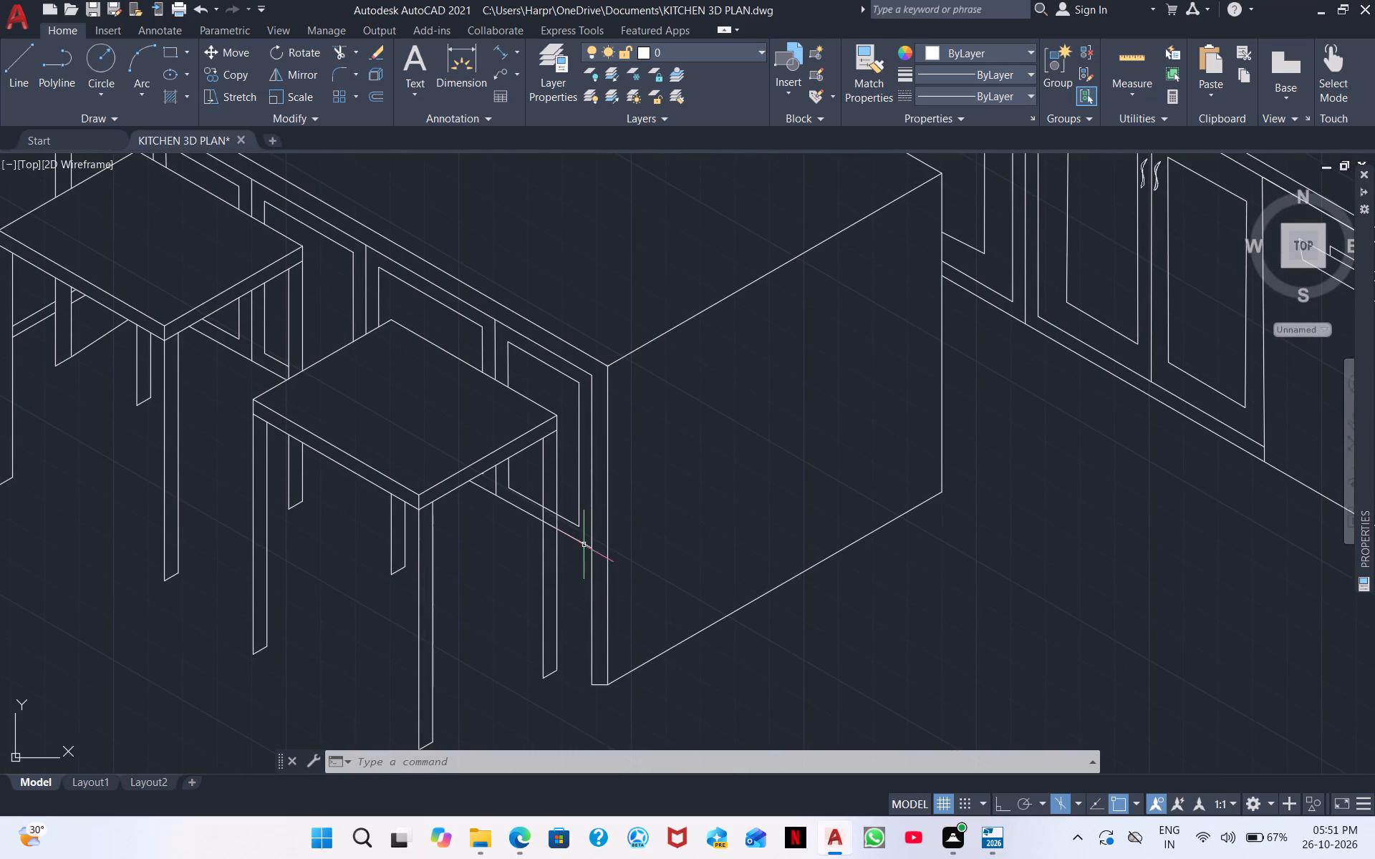
{"action": "left_click", "coordinate": [347, 53]}
{"action": "scroll", "coordinate": [515, 500], "scroll_direction": "up", "scroll_amount": 4}
{"action": "left_click_drag", "start_coordinate": [733, 543], "coordinate": [718, 623]}
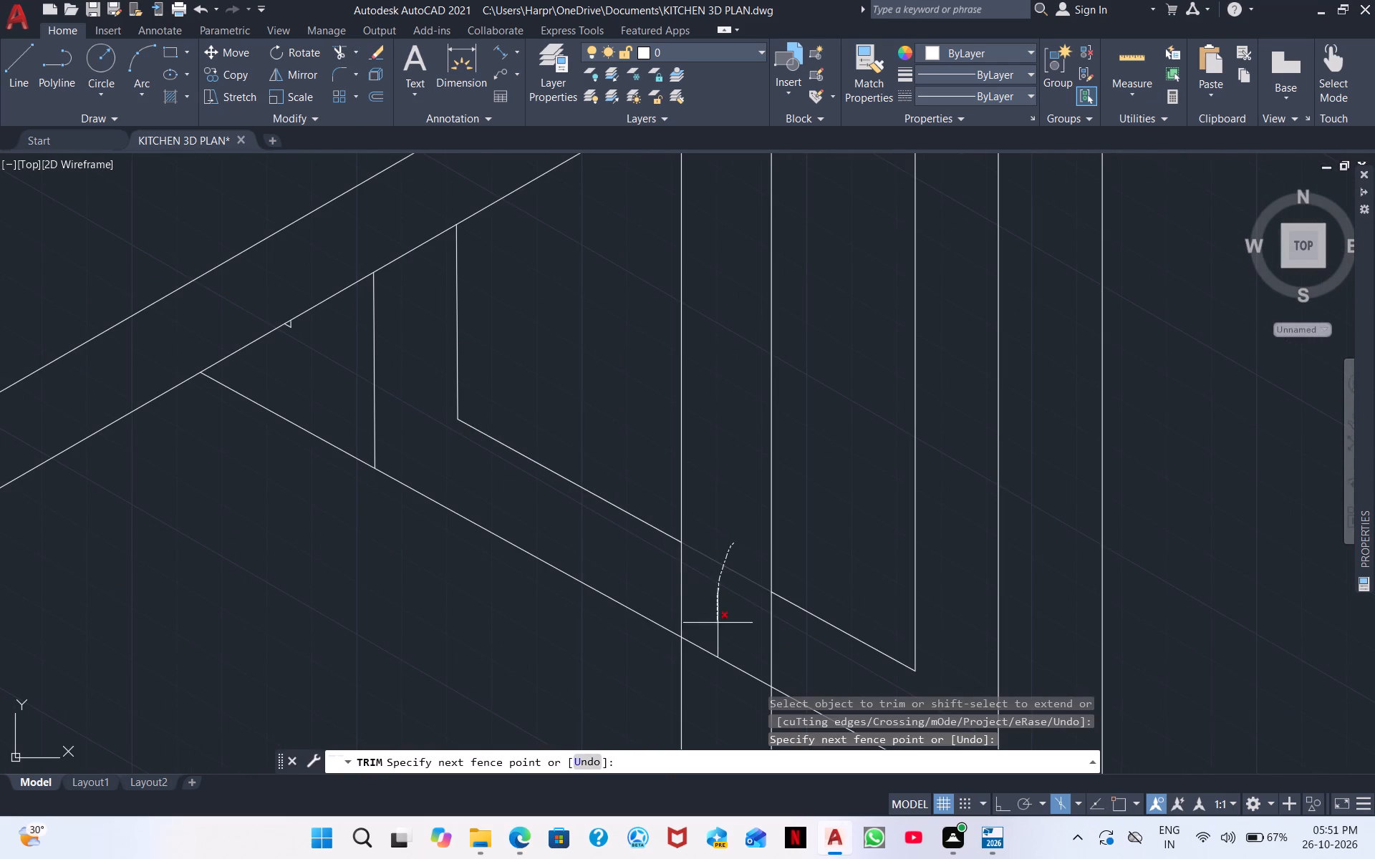
{"action": "left_click_drag", "start_coordinate": [718, 623], "coordinate": [728, 692]}
{"action": "scroll", "coordinate": [589, 602], "scroll_direction": "down", "scroll_amount": 4}
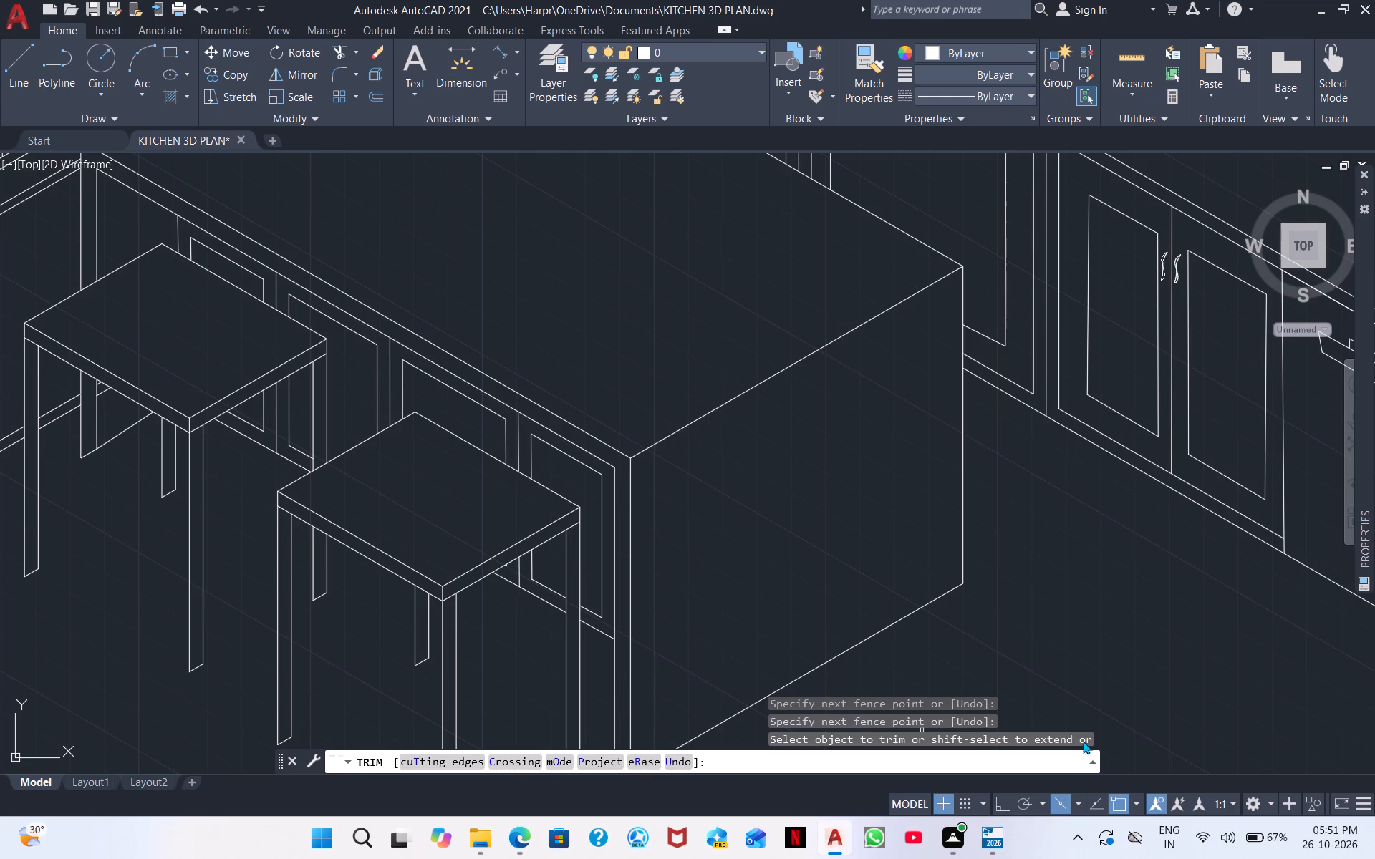
{"action": "right_click", "coordinate": [1197, 630]}
{"action": "left_click", "coordinate": [1251, 384]}
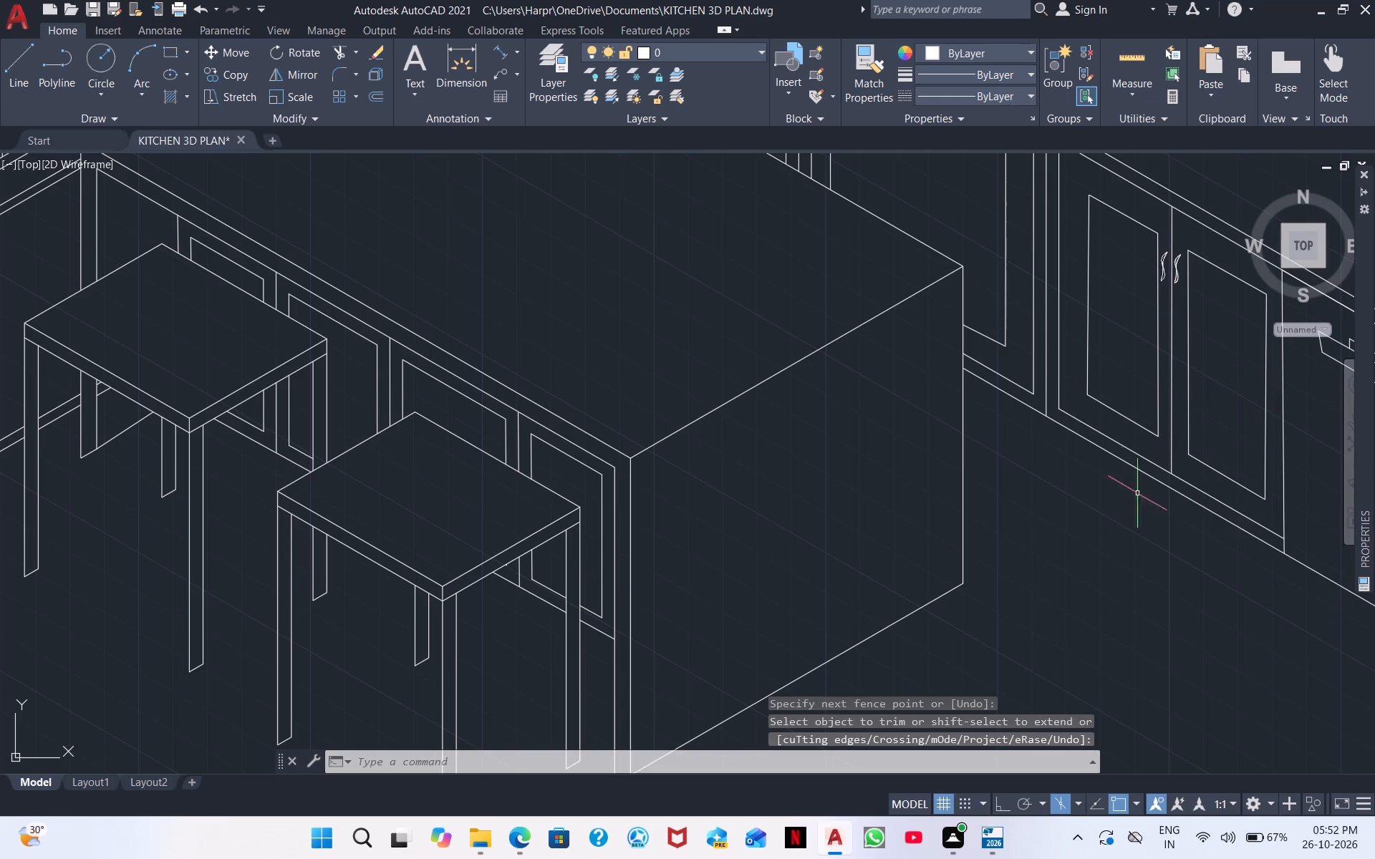
{"action": "scroll", "coordinate": [1124, 664], "scroll_direction": "down", "scroll_amount": 1}
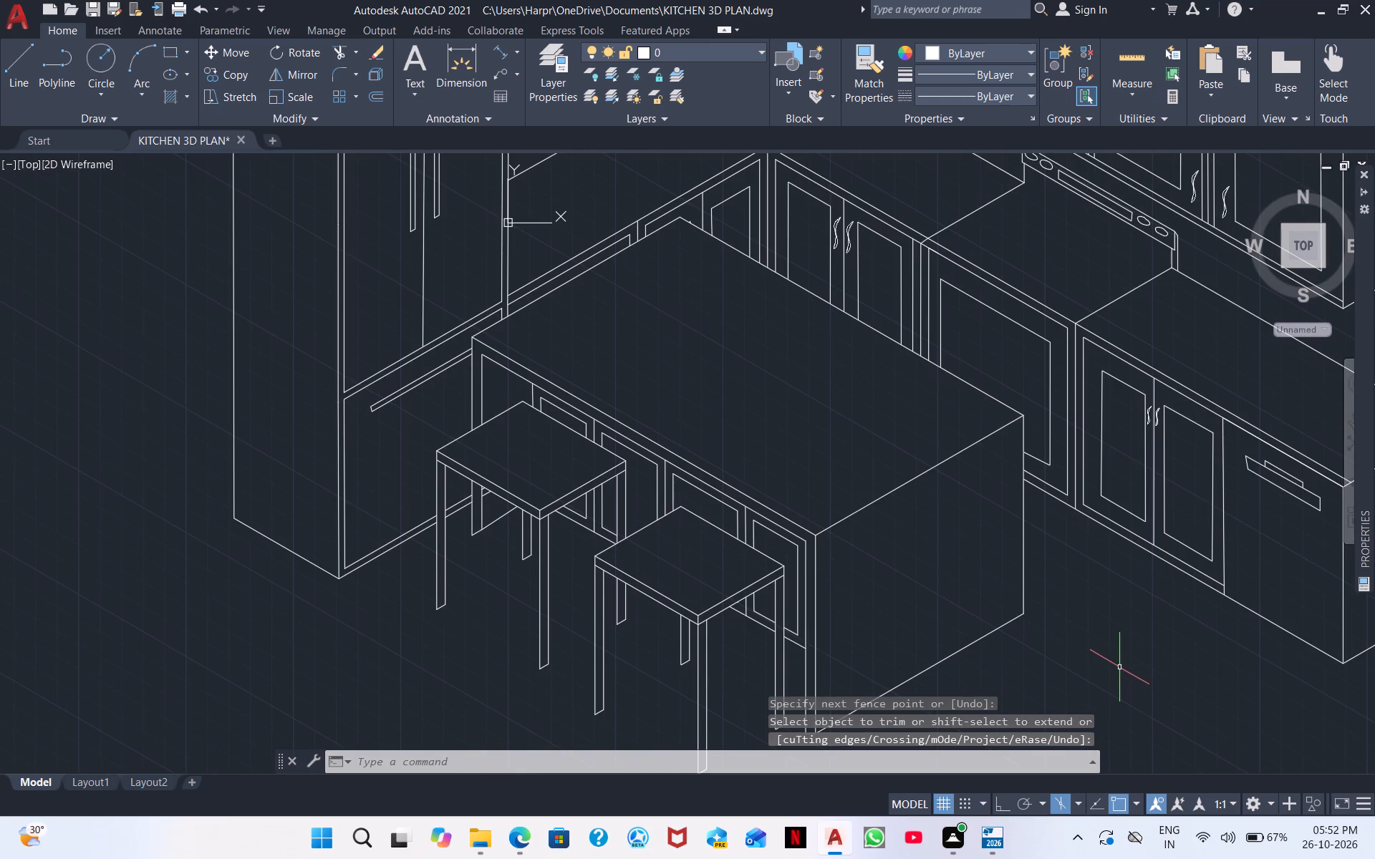
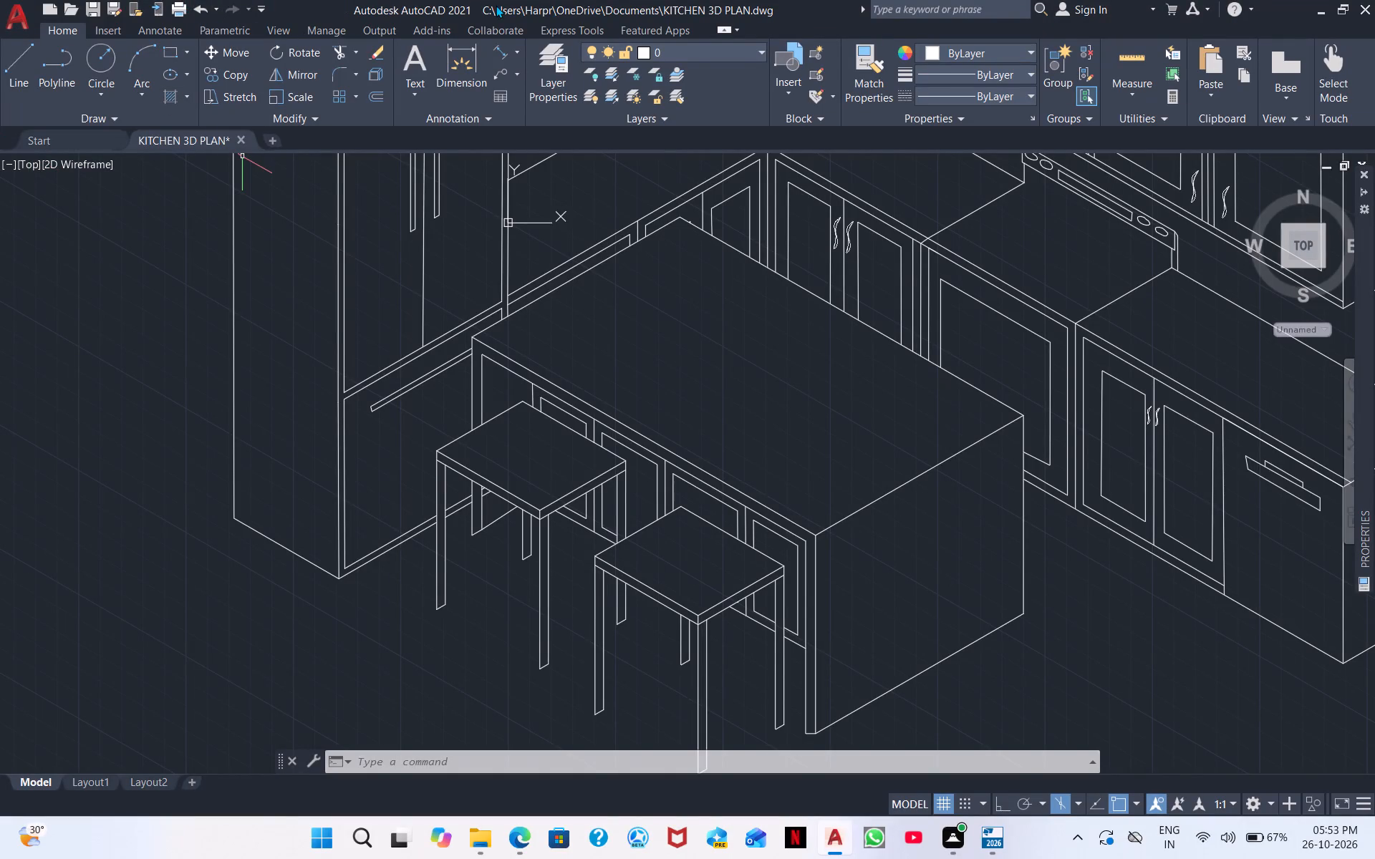
Look over the island, stools, stove-side base cabinets and the whole kitchen drawing for remaining flaws.
{"action": "middle_click_drag", "start_coordinate": [682, 403], "coordinate": [624, 343]}
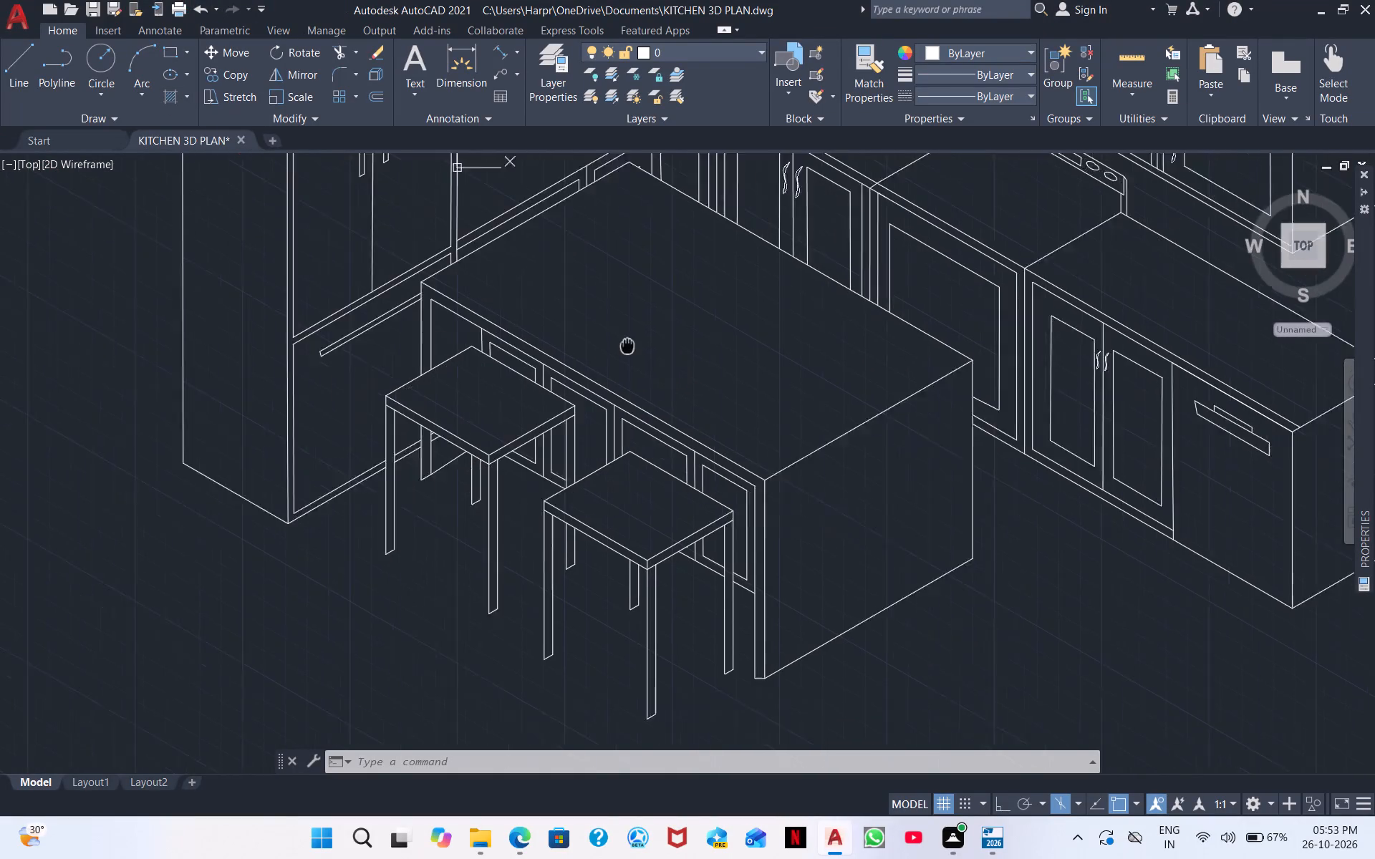
{"action": "middle_click_drag", "start_coordinate": [624, 343], "coordinate": [543, 286]}
{"action": "scroll", "coordinate": [607, 417], "scroll_direction": "down", "scroll_amount": 1}
{"action": "middle_click_drag", "start_coordinate": [816, 513], "coordinate": [496, 742]}
{"action": "scroll", "coordinate": [518, 647], "scroll_direction": "up", "scroll_amount": 1}
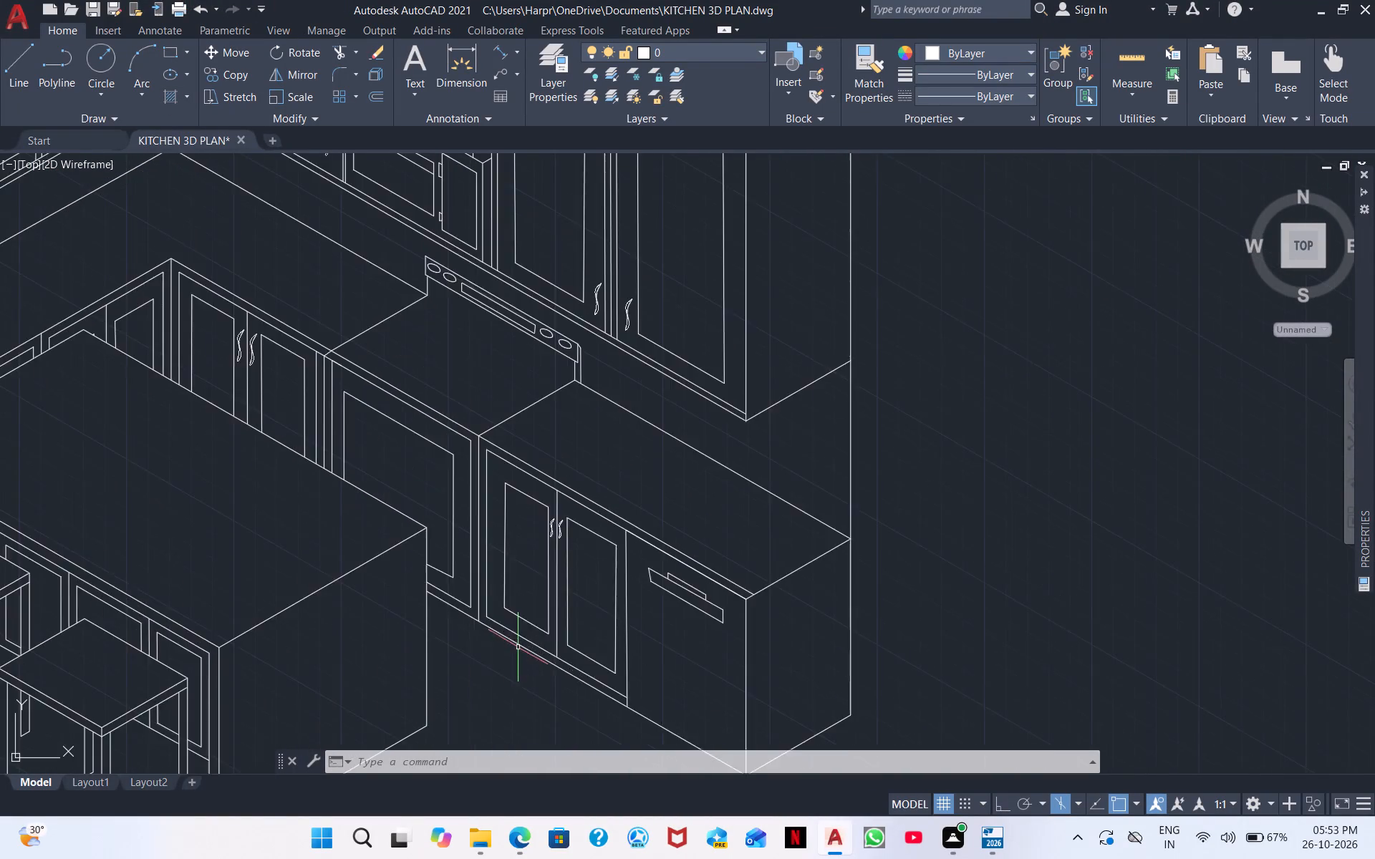
{"action": "scroll", "coordinate": [530, 646], "scroll_direction": "down", "scroll_amount": 2}
{"action": "middle_click_drag", "start_coordinate": [594, 642], "coordinate": [479, 523]}
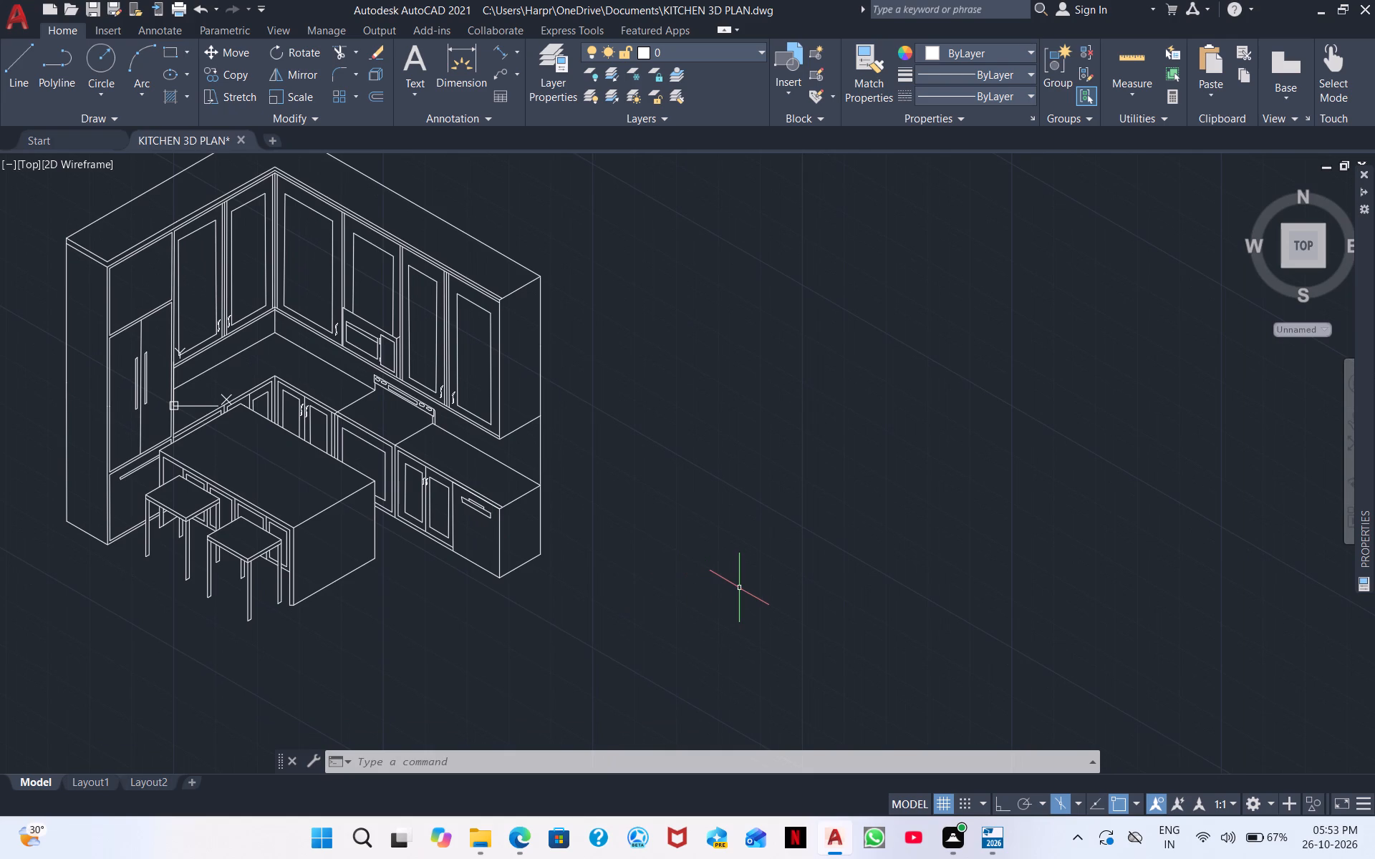
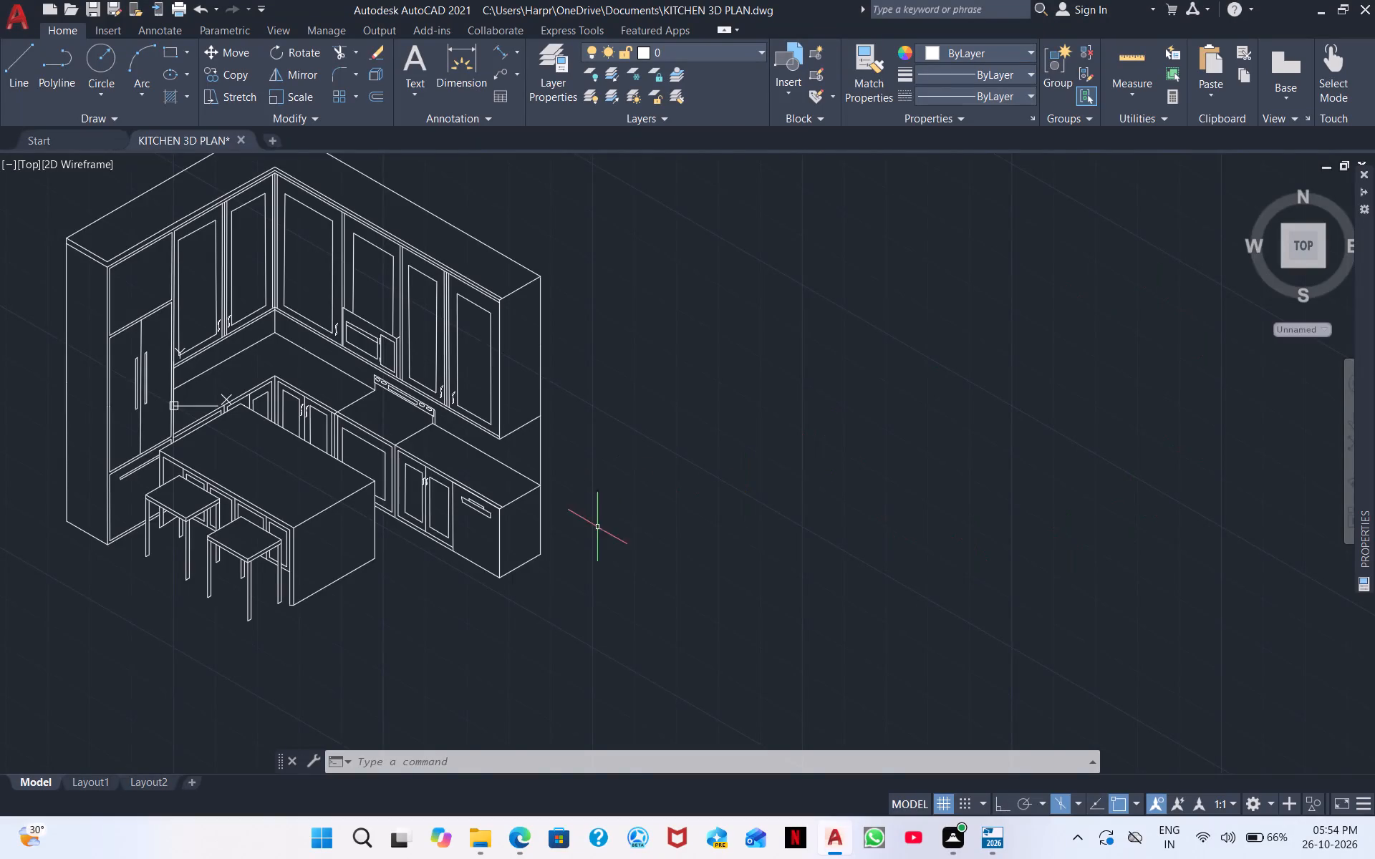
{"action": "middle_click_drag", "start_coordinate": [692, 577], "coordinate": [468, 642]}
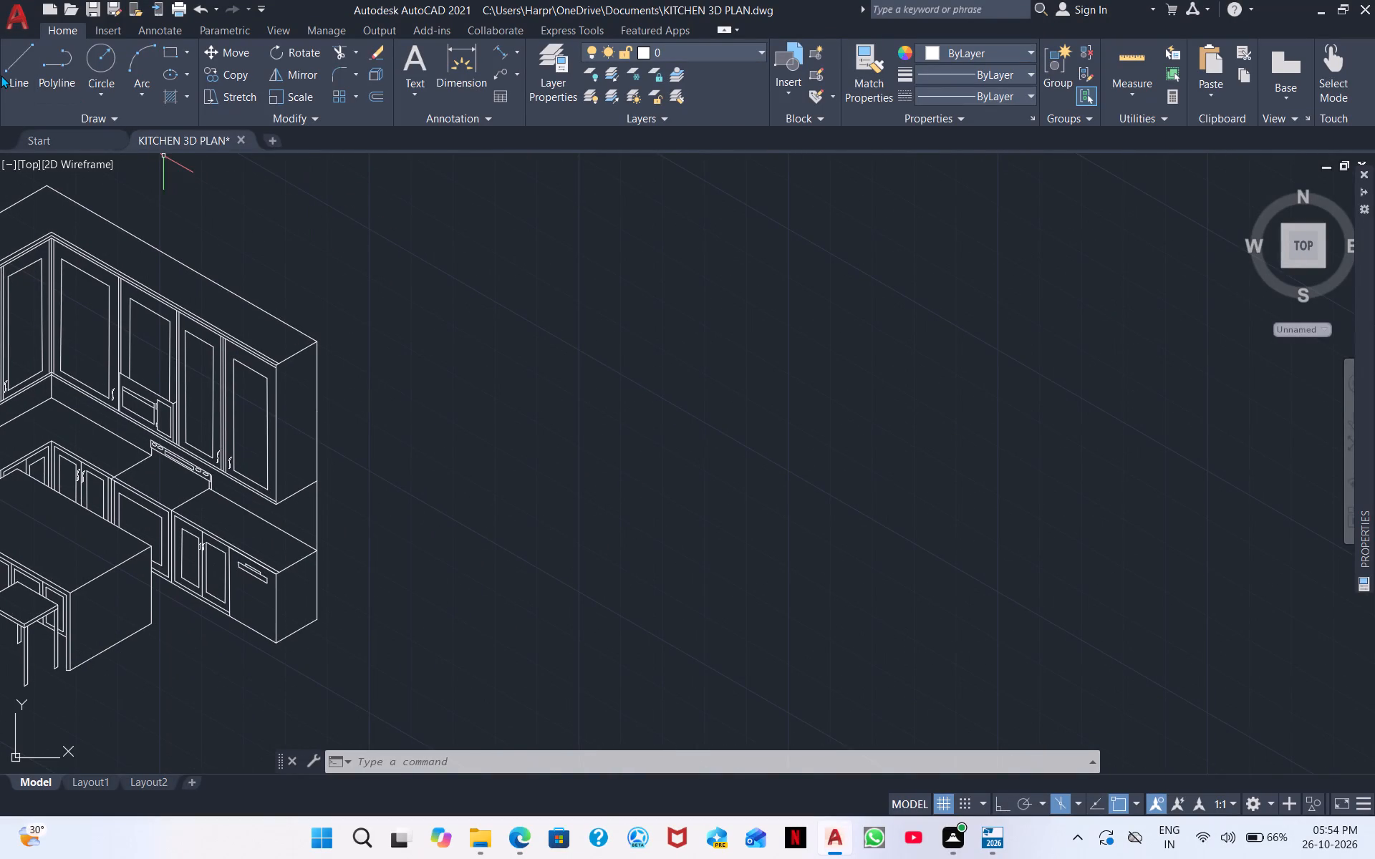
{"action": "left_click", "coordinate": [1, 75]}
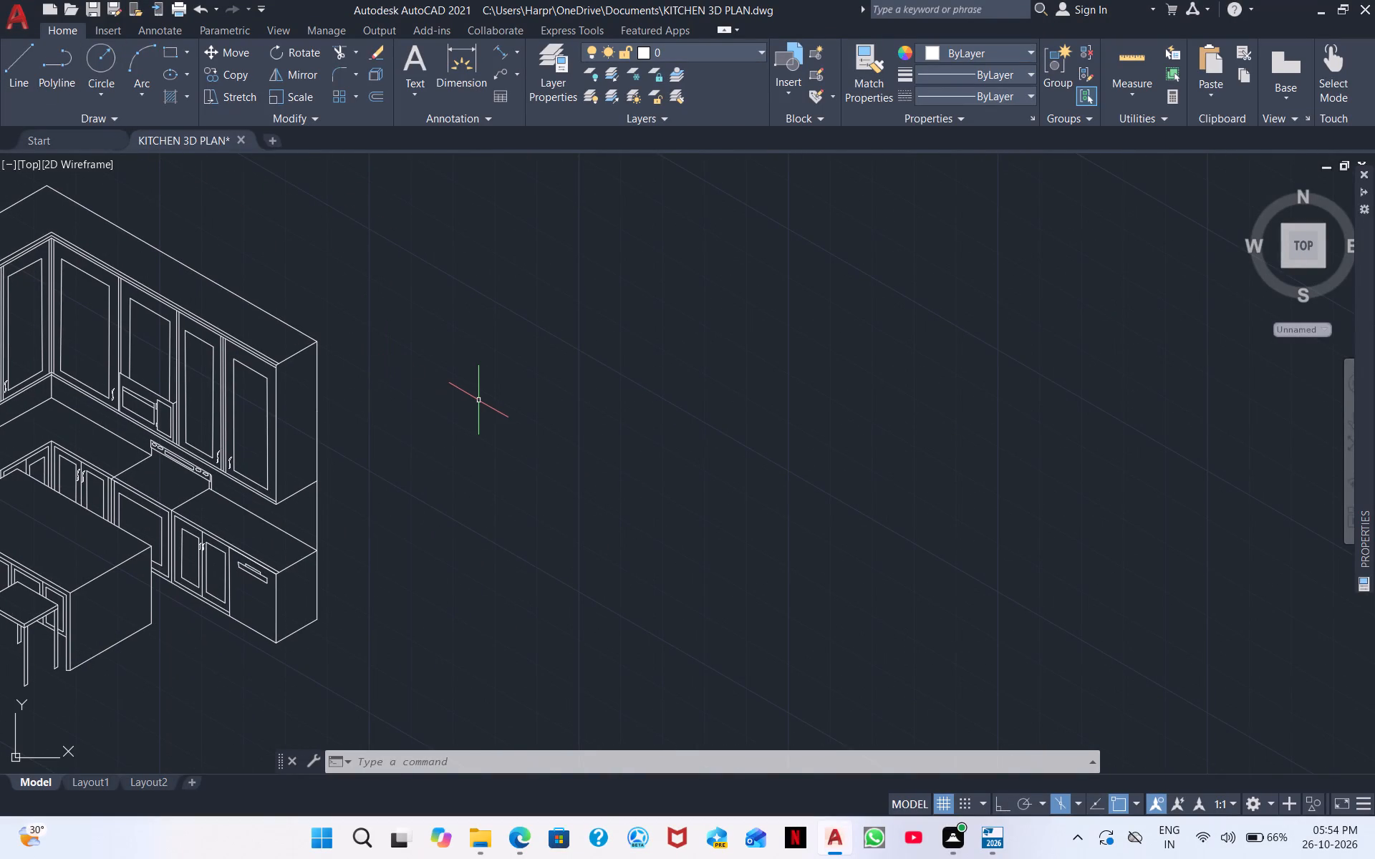
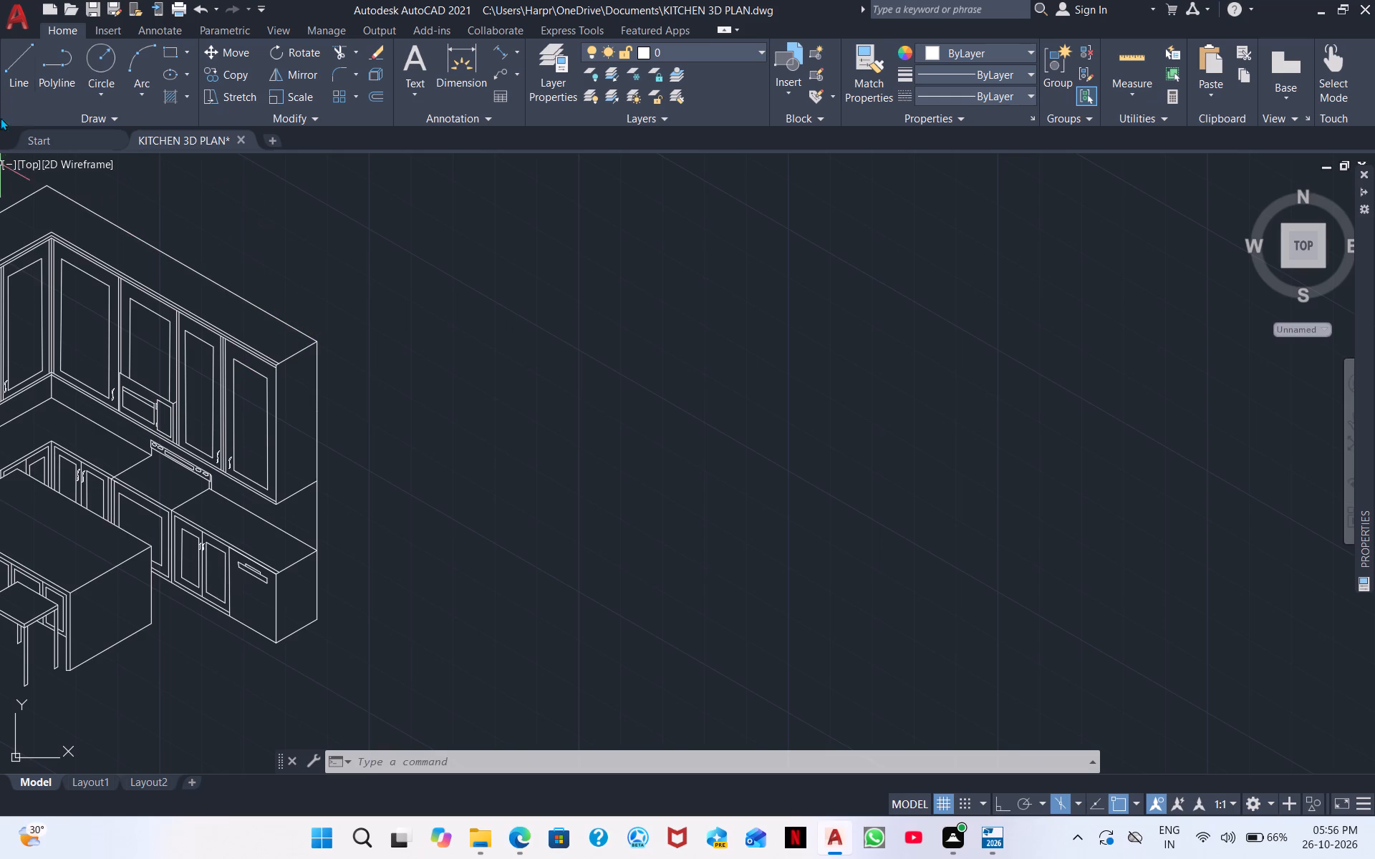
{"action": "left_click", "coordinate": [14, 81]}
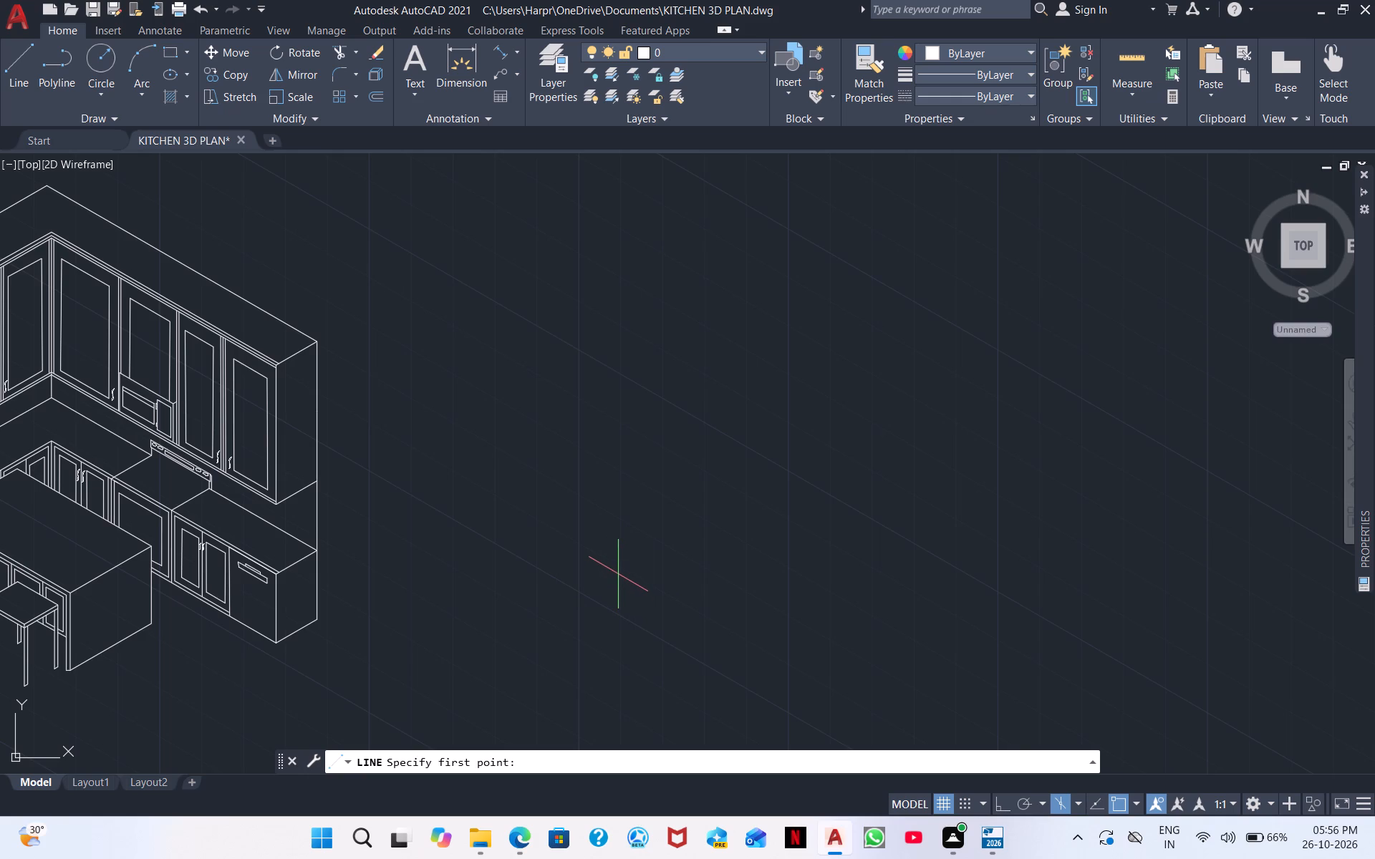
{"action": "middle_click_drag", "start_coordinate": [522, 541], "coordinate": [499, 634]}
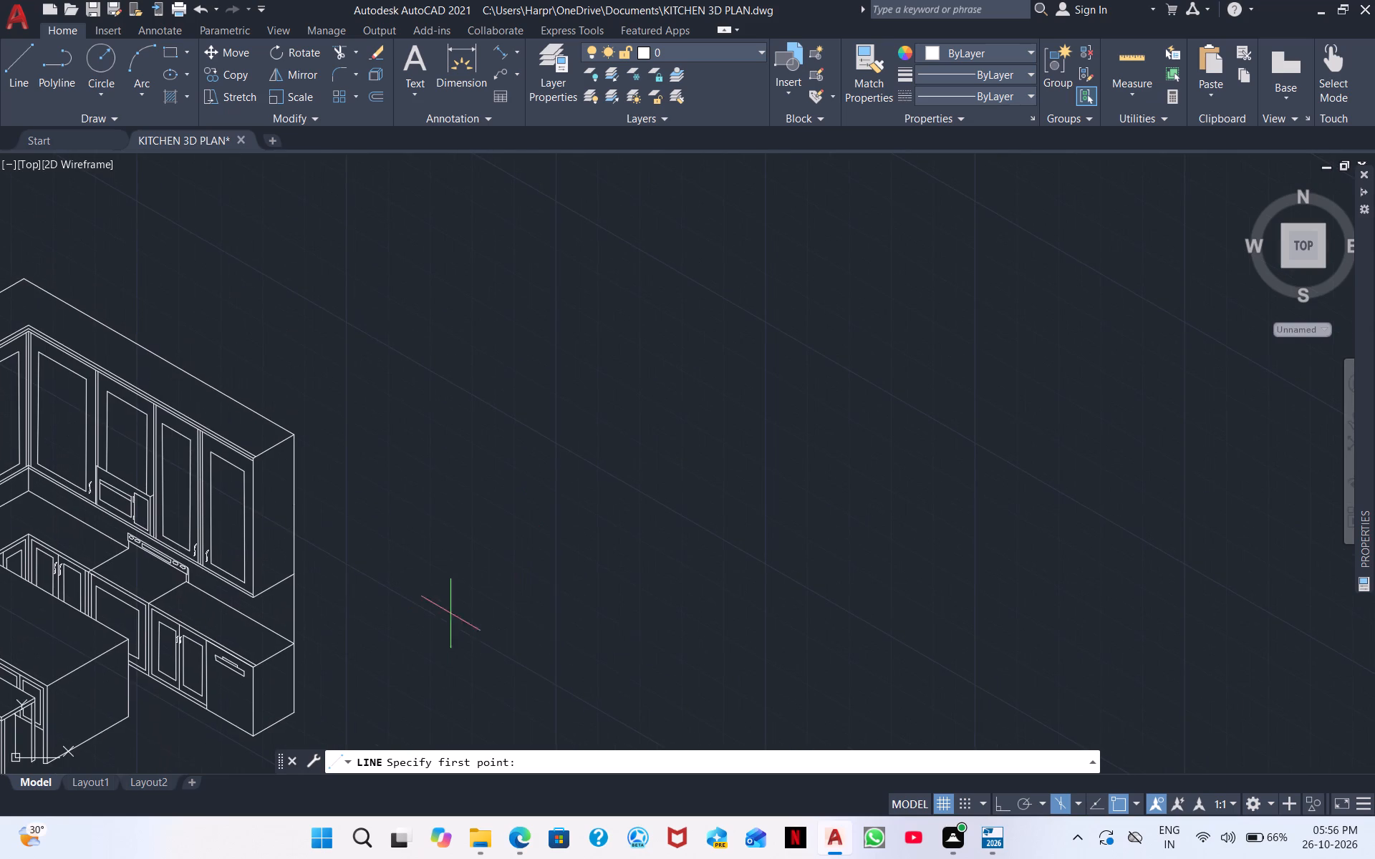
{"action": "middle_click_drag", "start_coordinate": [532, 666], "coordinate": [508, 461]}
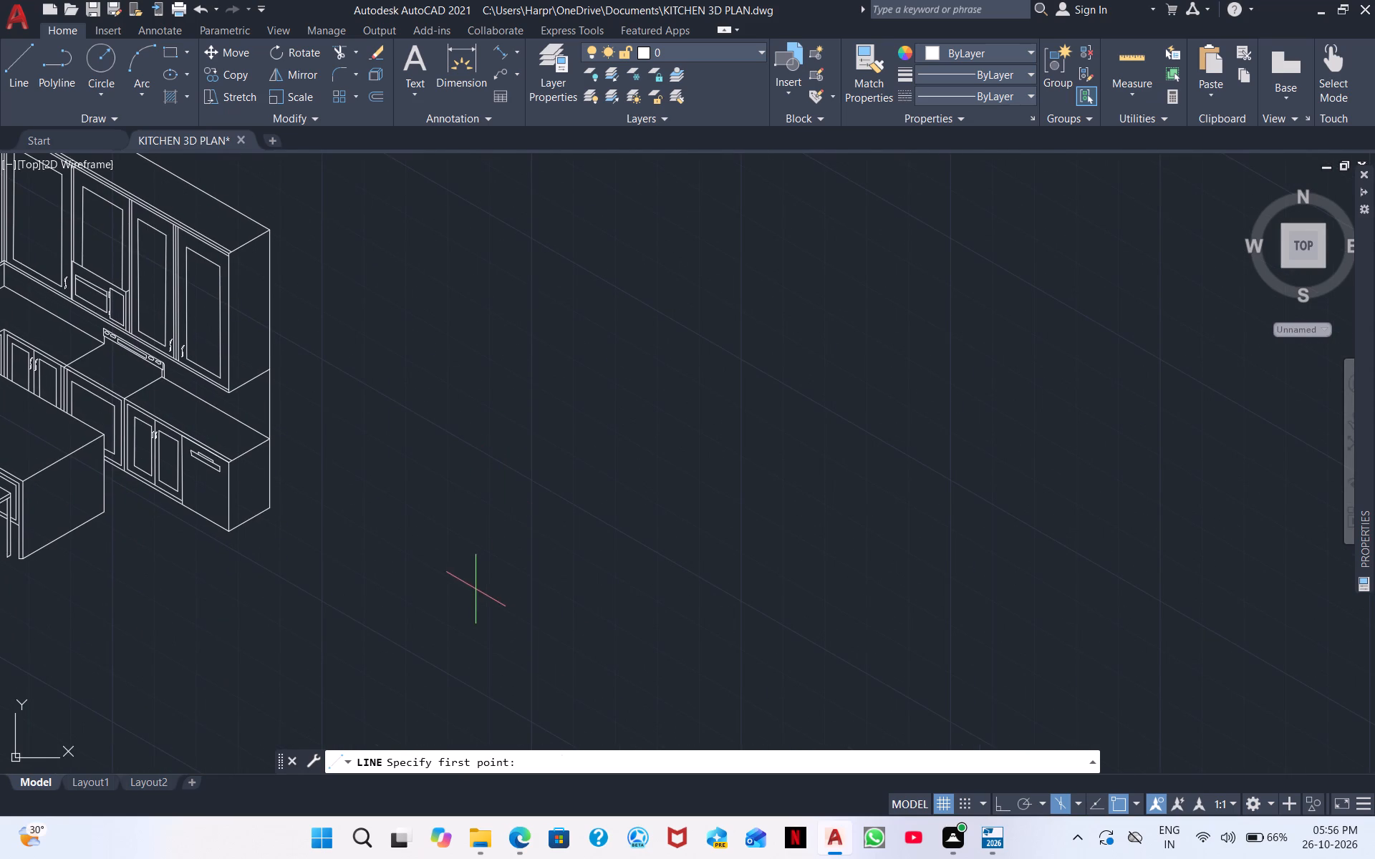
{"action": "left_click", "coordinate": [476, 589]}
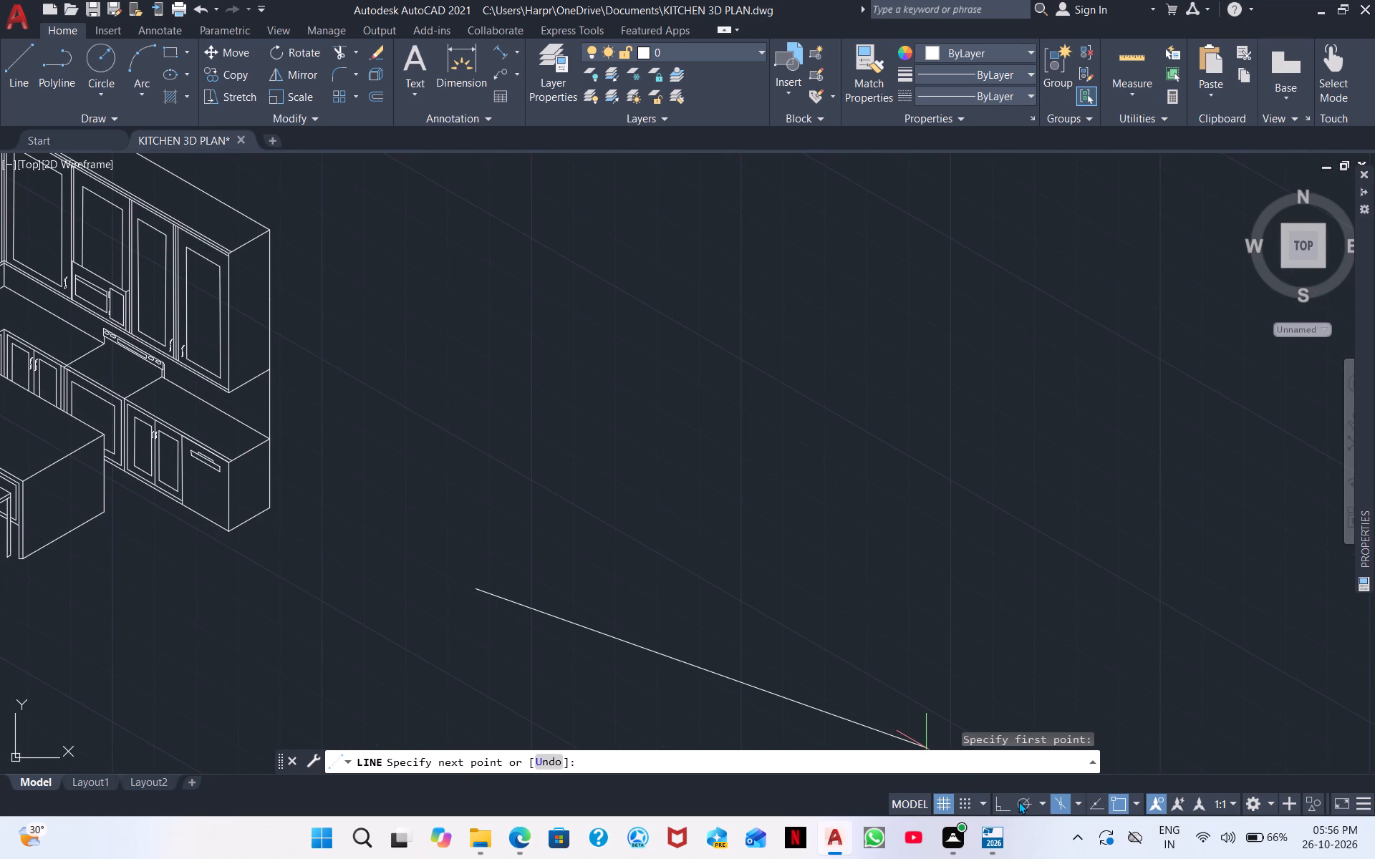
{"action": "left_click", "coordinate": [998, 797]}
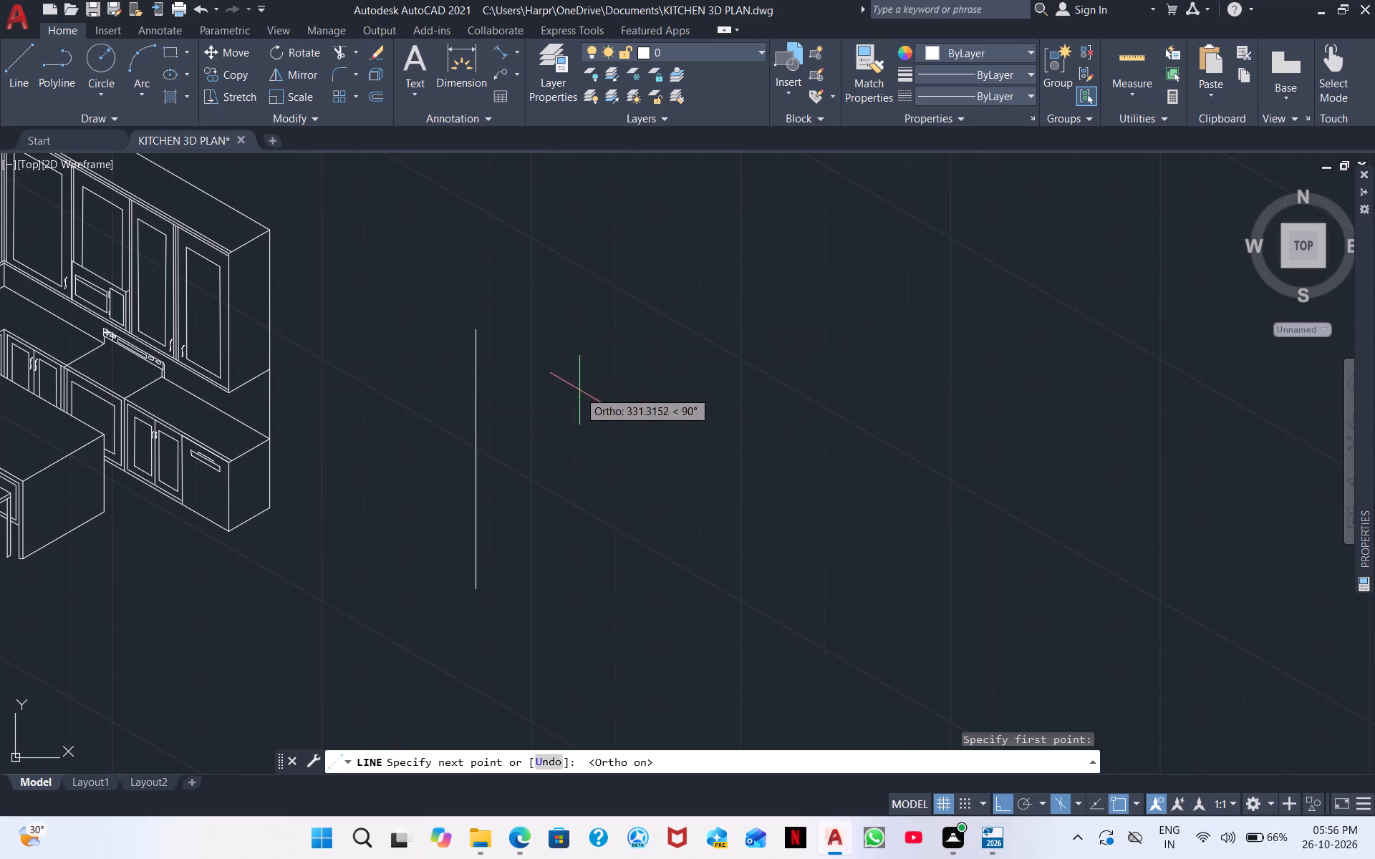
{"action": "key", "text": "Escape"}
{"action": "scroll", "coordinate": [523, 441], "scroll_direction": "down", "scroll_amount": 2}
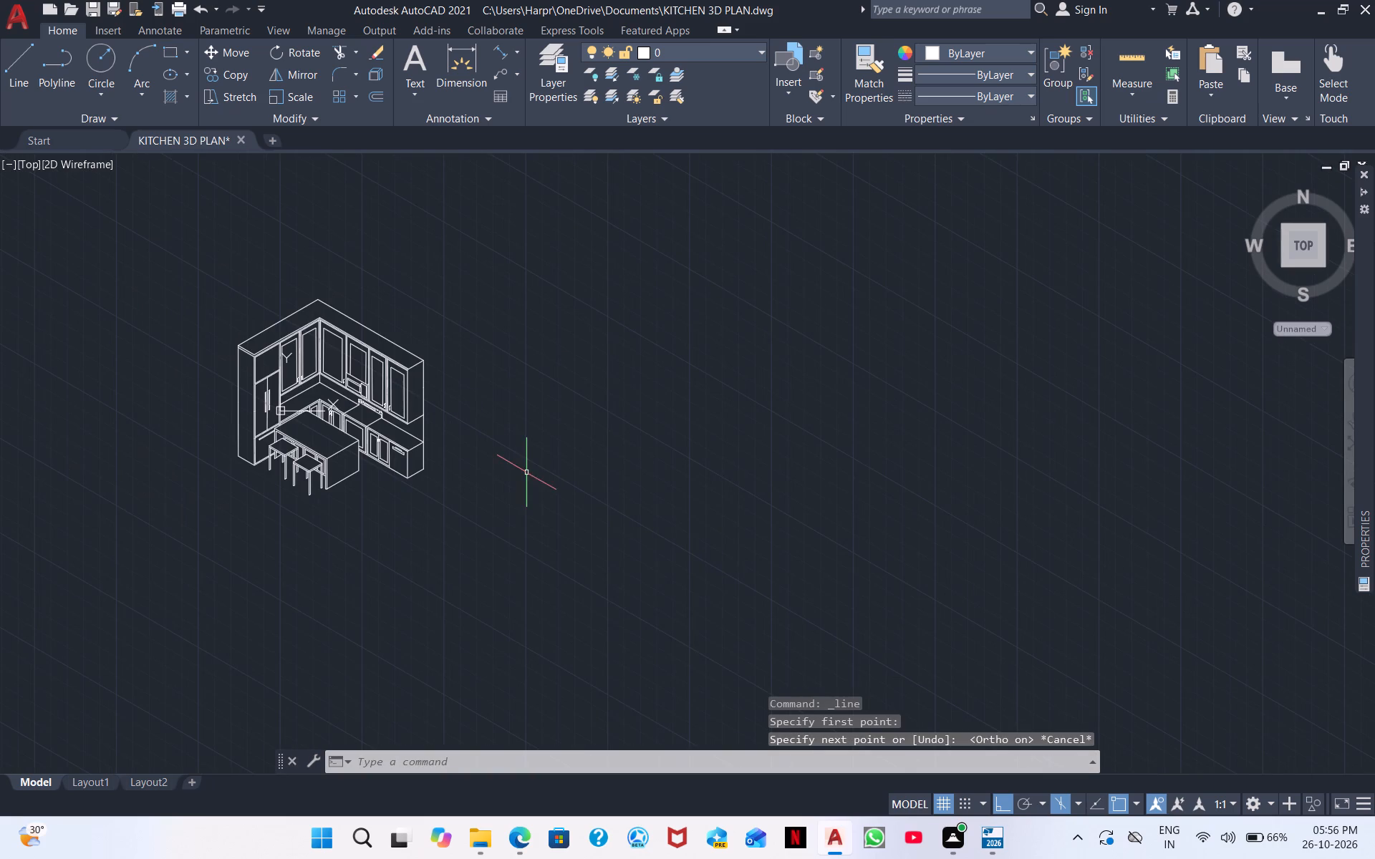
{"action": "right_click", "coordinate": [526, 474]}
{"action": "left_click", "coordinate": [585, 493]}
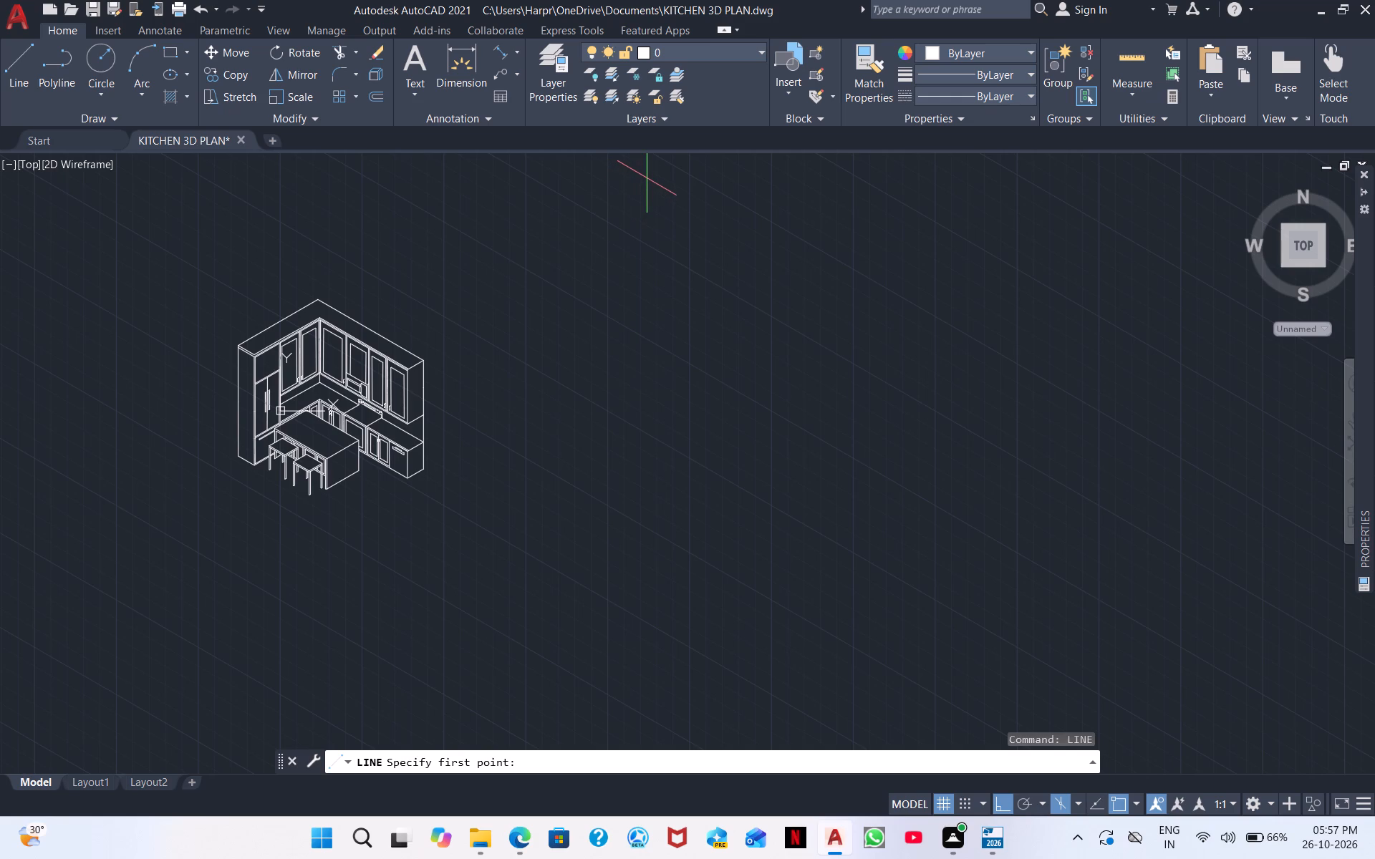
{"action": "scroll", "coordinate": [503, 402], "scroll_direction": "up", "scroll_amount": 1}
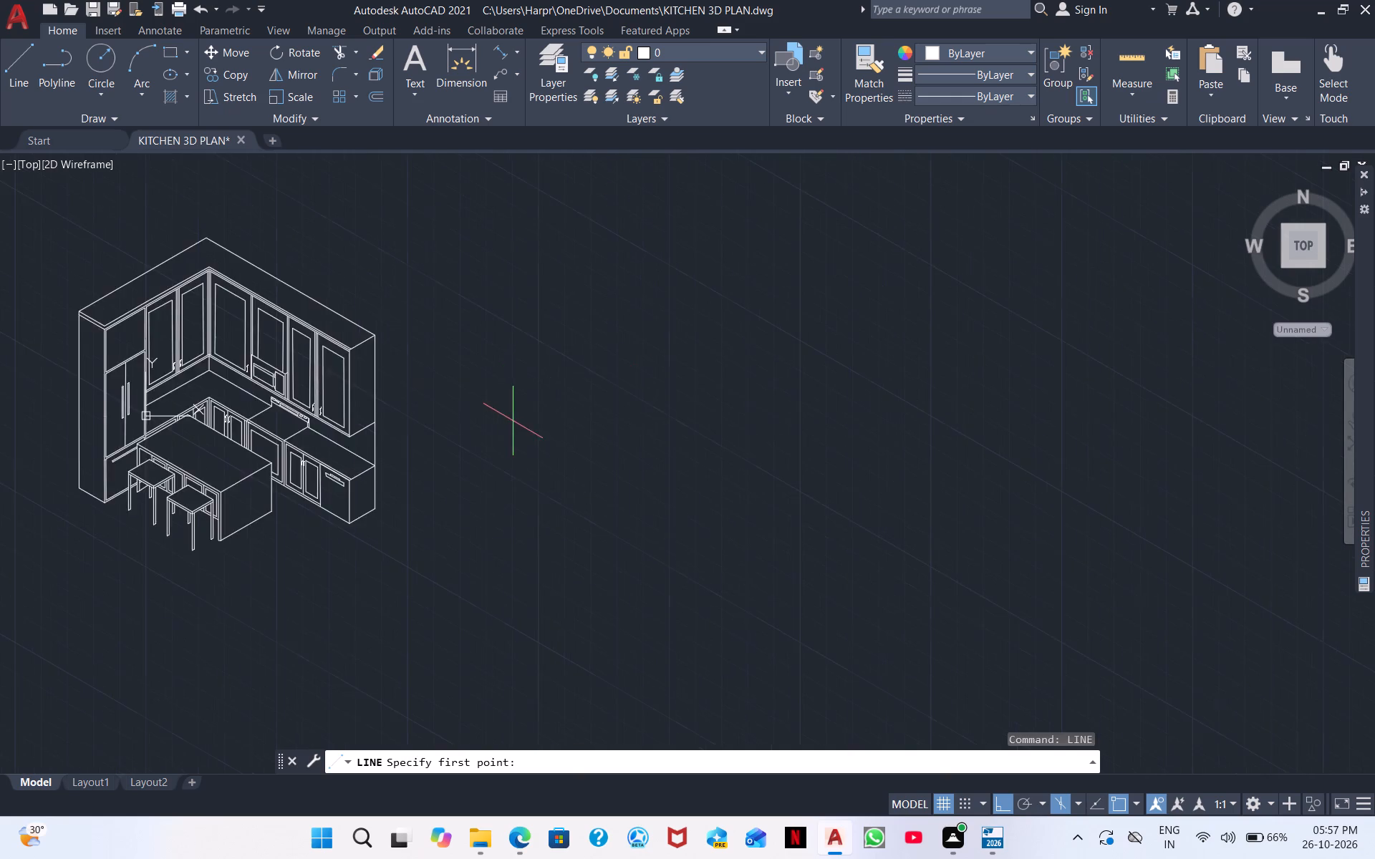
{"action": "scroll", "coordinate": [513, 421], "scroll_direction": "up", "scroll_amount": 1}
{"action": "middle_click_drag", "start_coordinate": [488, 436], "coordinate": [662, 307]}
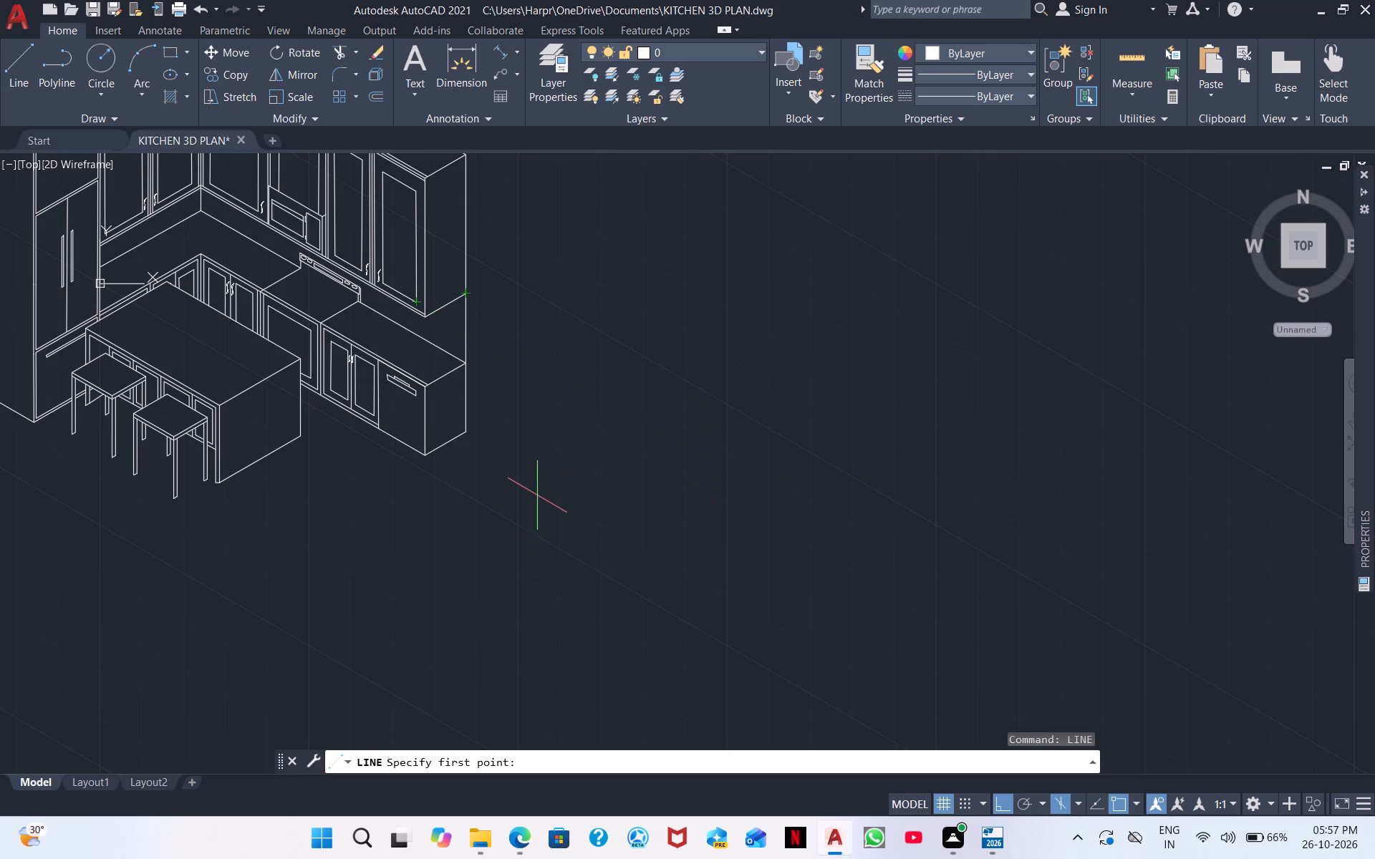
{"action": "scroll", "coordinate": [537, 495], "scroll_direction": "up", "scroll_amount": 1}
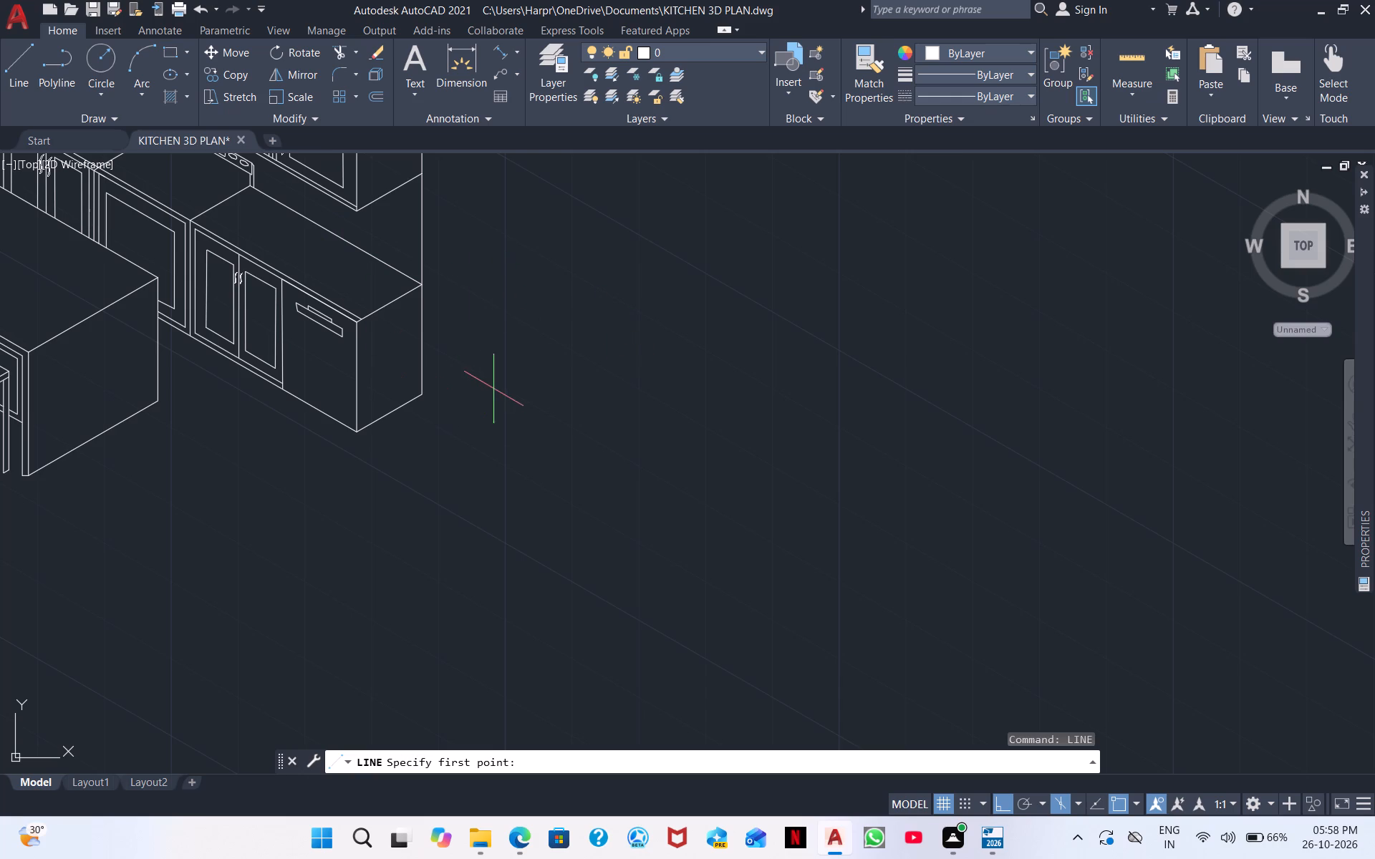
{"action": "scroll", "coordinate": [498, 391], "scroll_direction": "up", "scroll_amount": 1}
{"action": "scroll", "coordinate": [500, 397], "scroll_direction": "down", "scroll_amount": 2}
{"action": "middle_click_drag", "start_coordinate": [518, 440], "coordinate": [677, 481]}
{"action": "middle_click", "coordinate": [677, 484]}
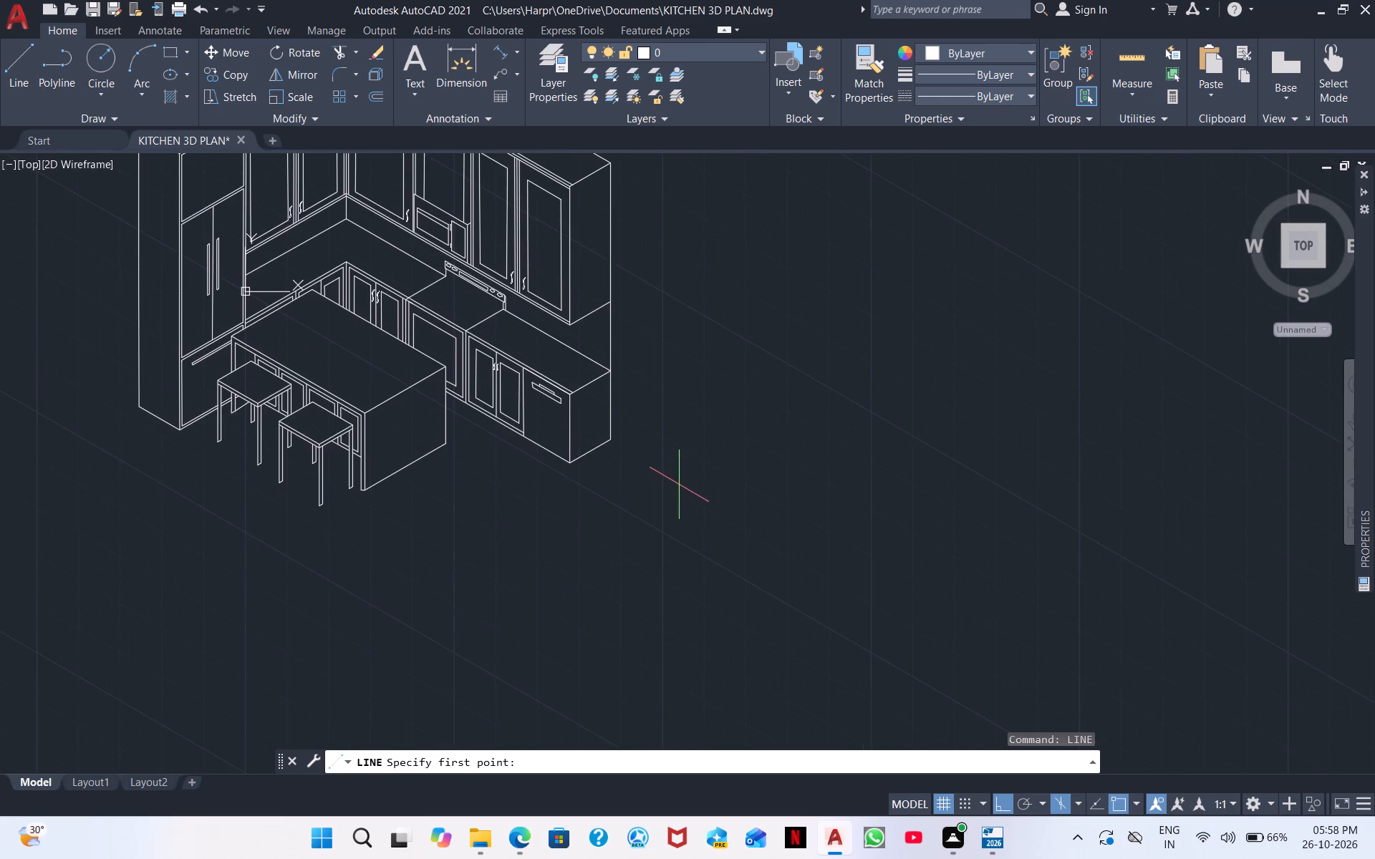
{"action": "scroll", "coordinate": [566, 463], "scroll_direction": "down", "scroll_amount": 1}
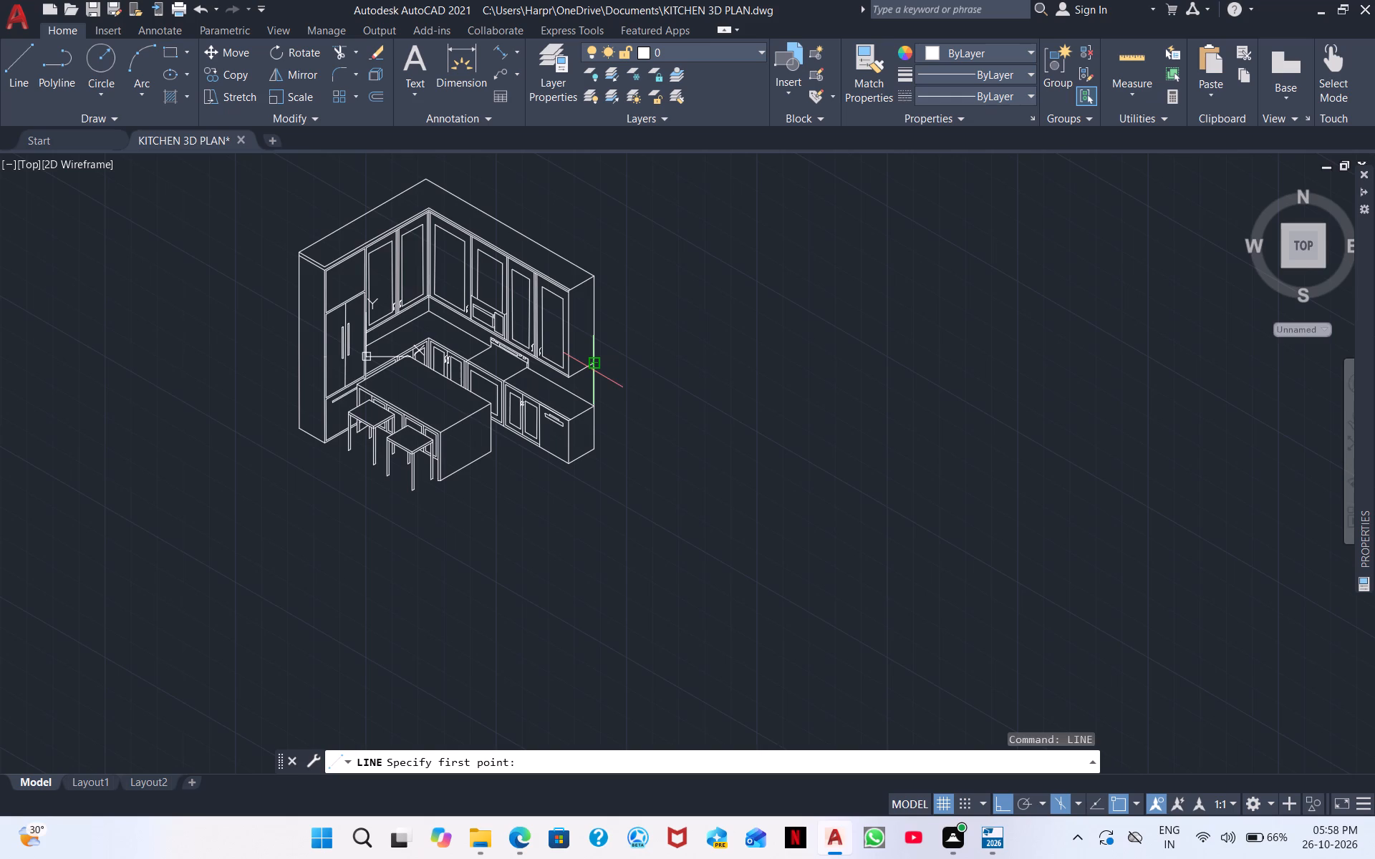
Save the kitchen drawing.
{"action": "key", "text": "ctrl+s"}
Hatch the inner panels of the six upper cabinet doors with a solid fill in colour 242,113,114.
{"action": "scroll", "coordinate": [405, 324], "scroll_direction": "up", "scroll_amount": 3}
{"action": "middle_click_drag", "start_coordinate": [429, 424], "coordinate": [354, 634]}
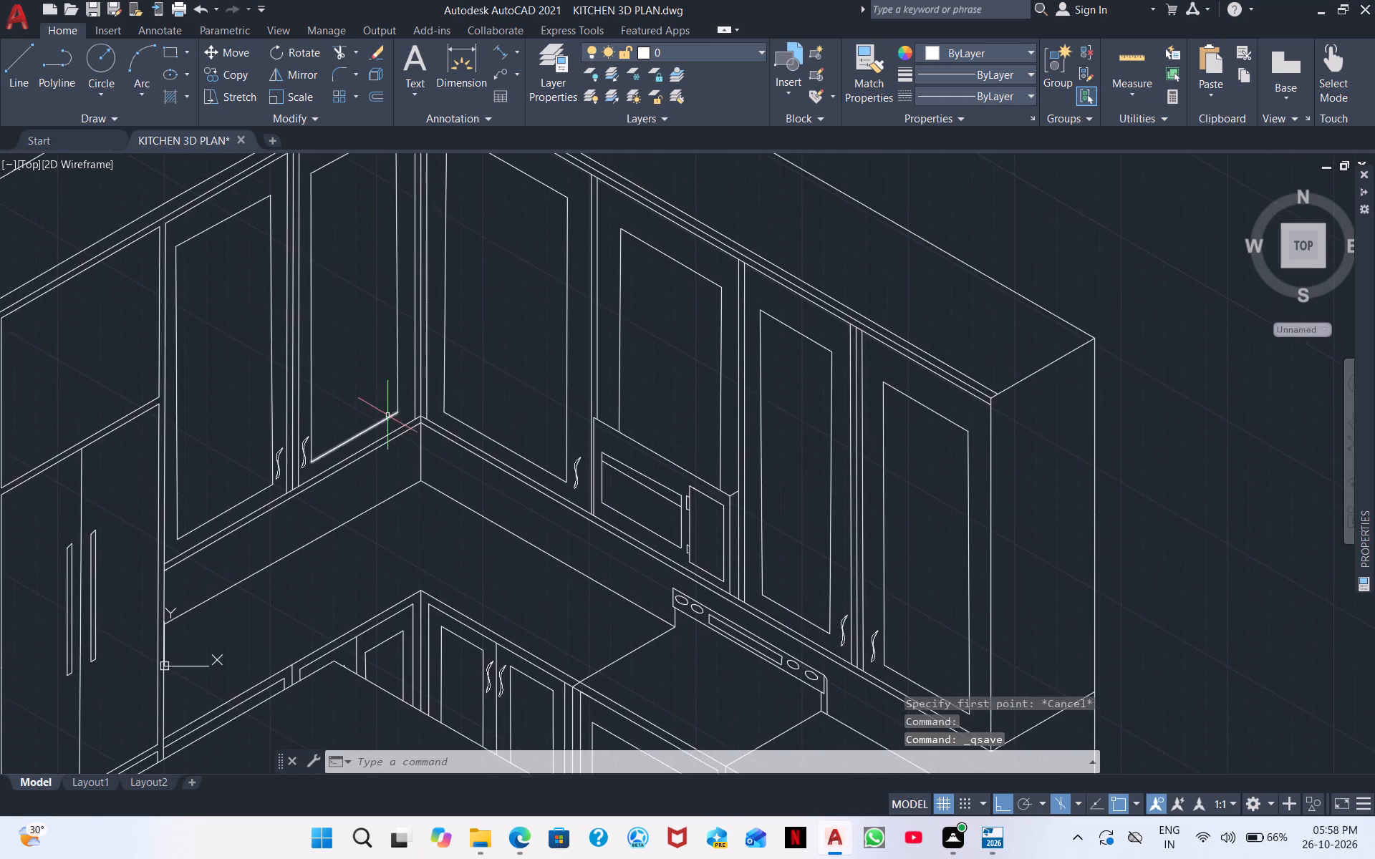
{"action": "middle_click_drag", "start_coordinate": [368, 462], "coordinate": [359, 559]}
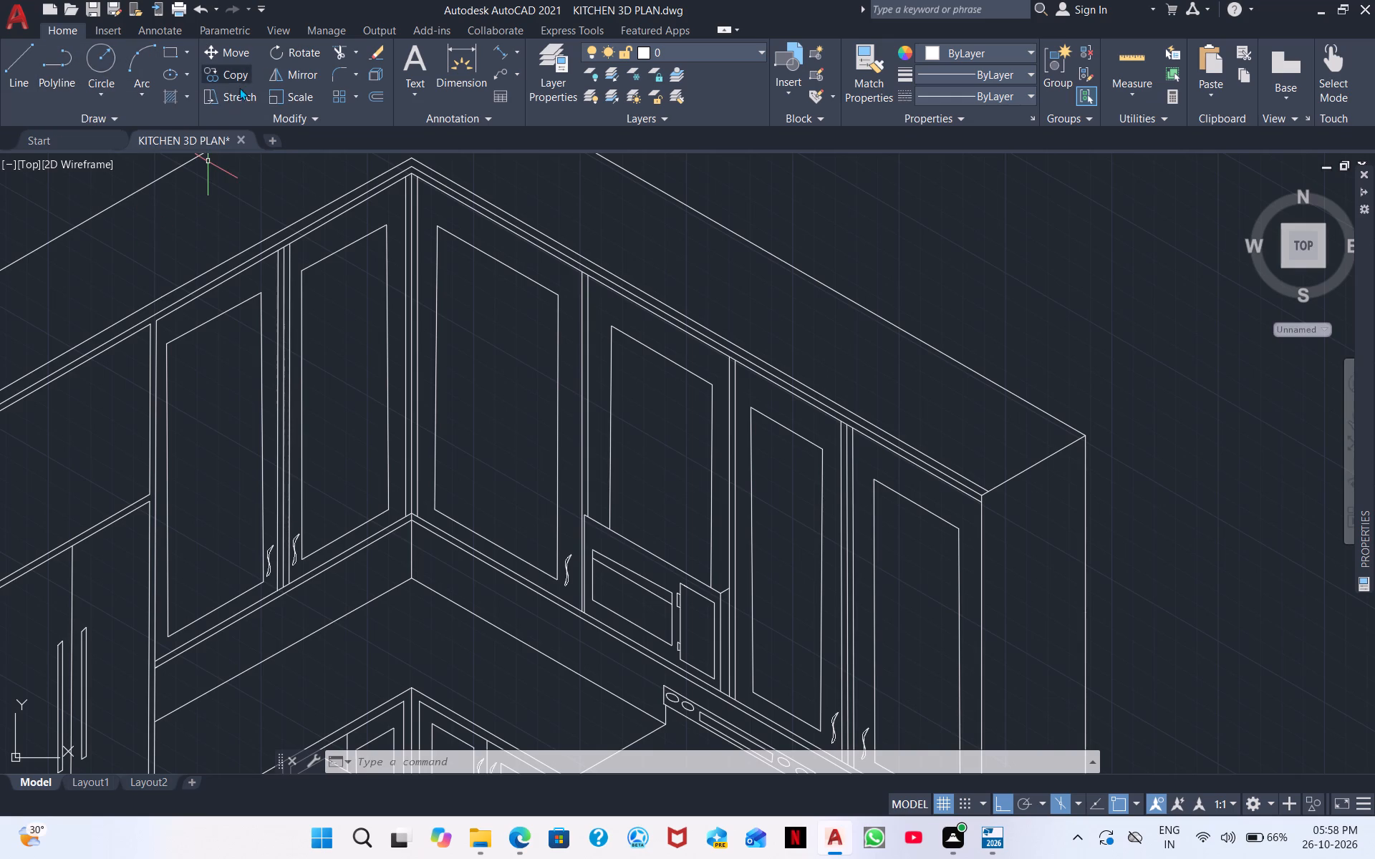
{"action": "double_click", "coordinate": [190, 100]}
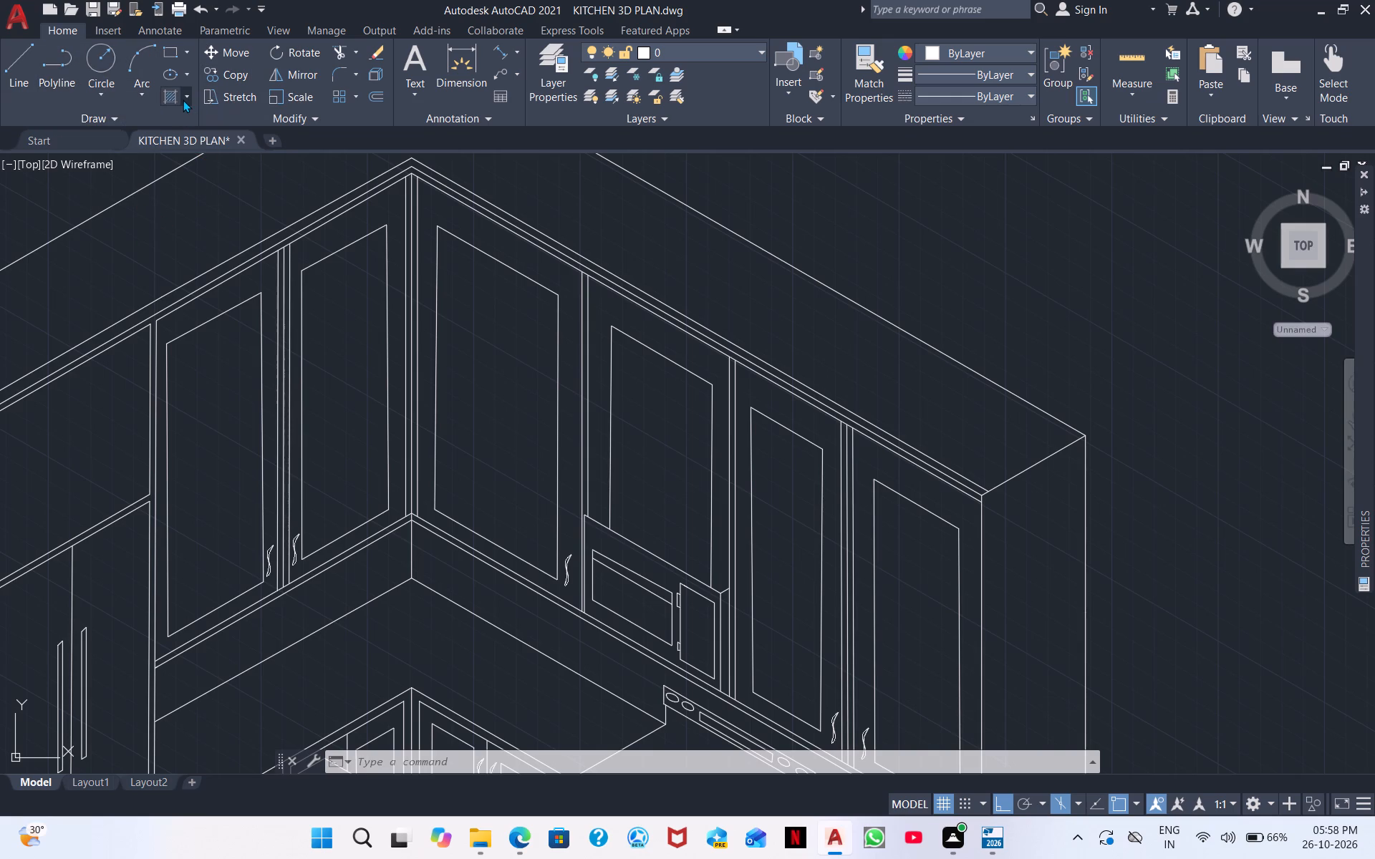
{"action": "left_click", "coordinate": [183, 100]}
{"action": "left_click", "coordinate": [170, 102]}
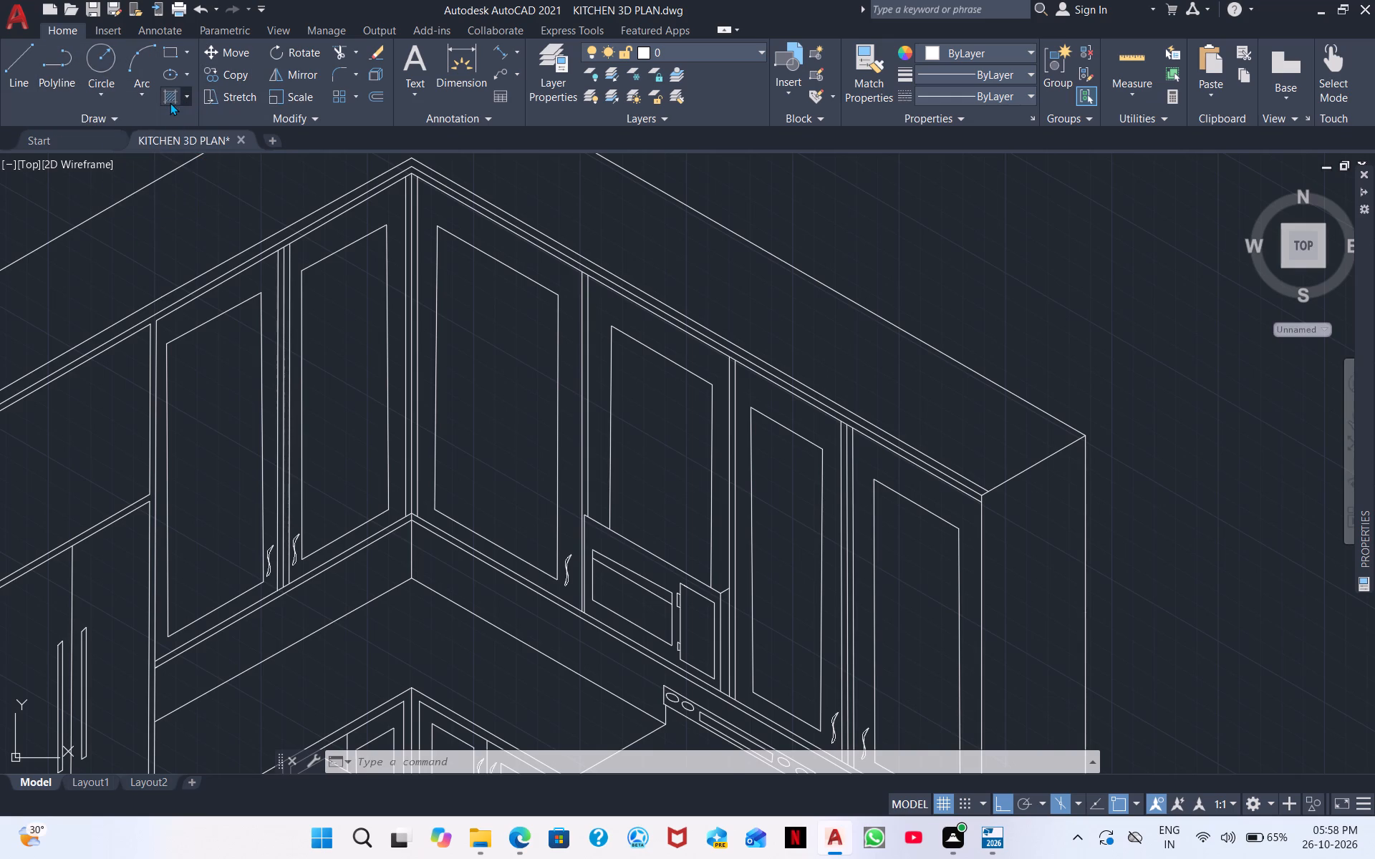
{"action": "left_click", "coordinate": [170, 101]}
{"action": "left_click", "coordinate": [173, 91]}
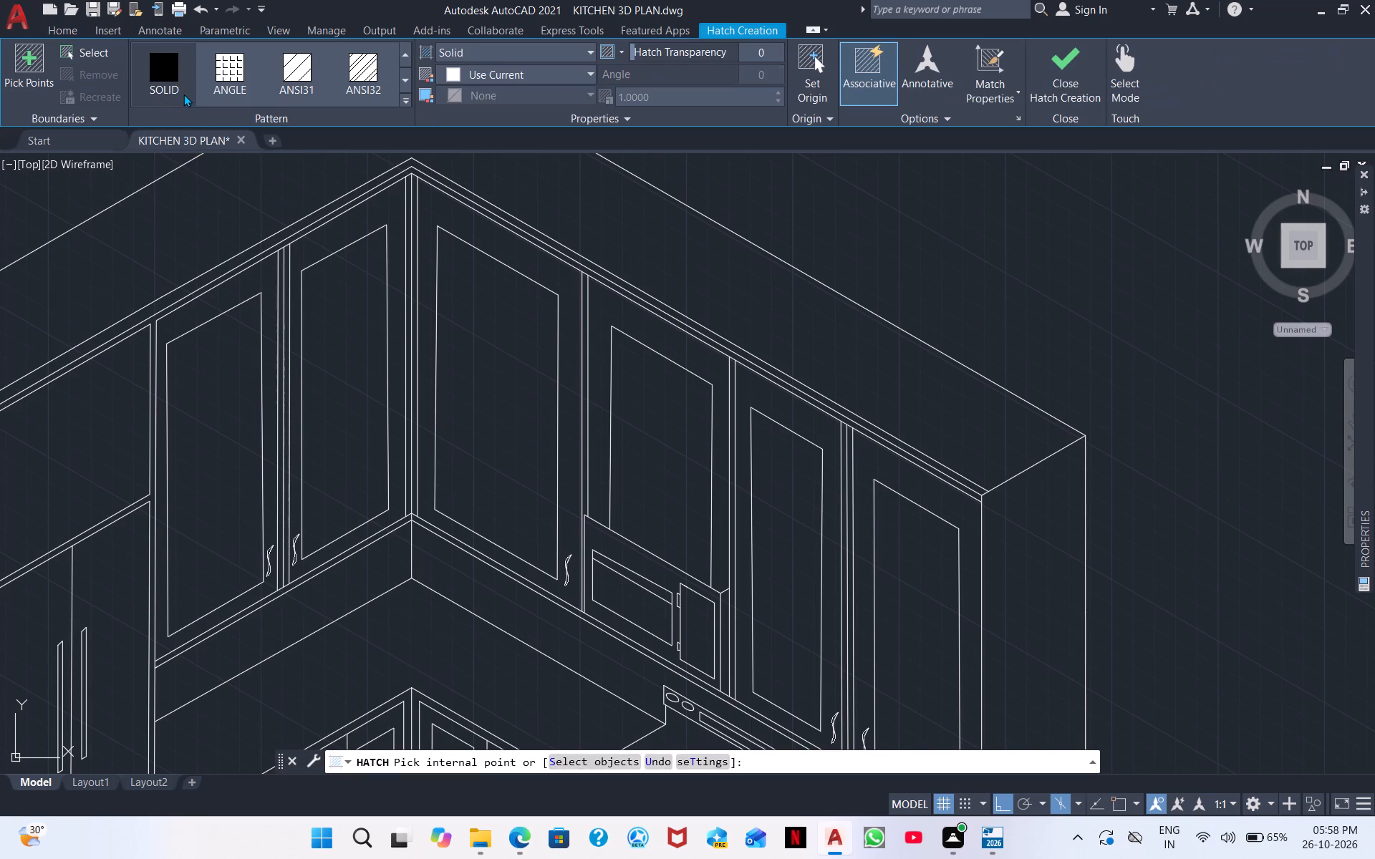
{"action": "left_click", "coordinate": [400, 83]}
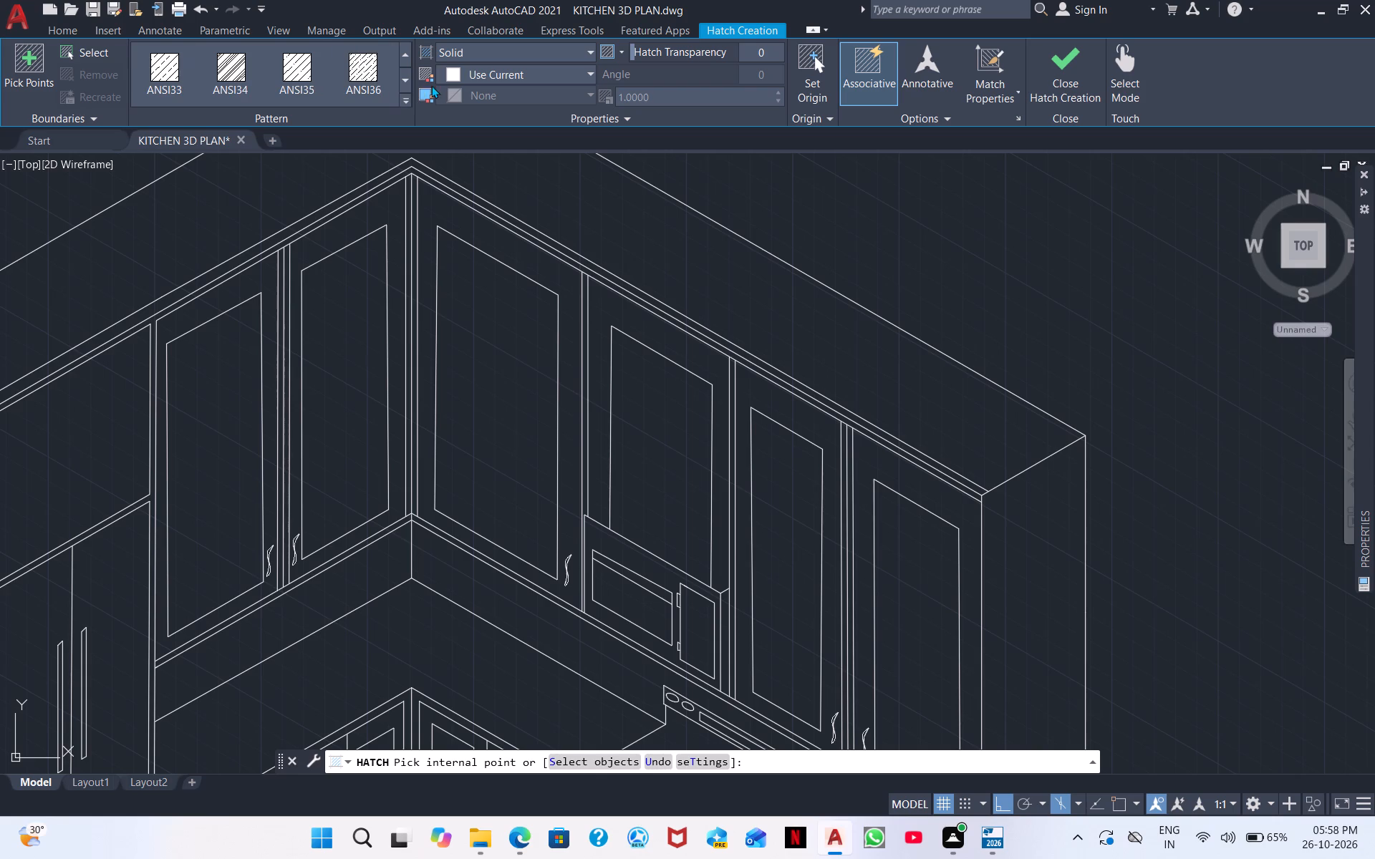
{"action": "double_click", "coordinate": [404, 82]}
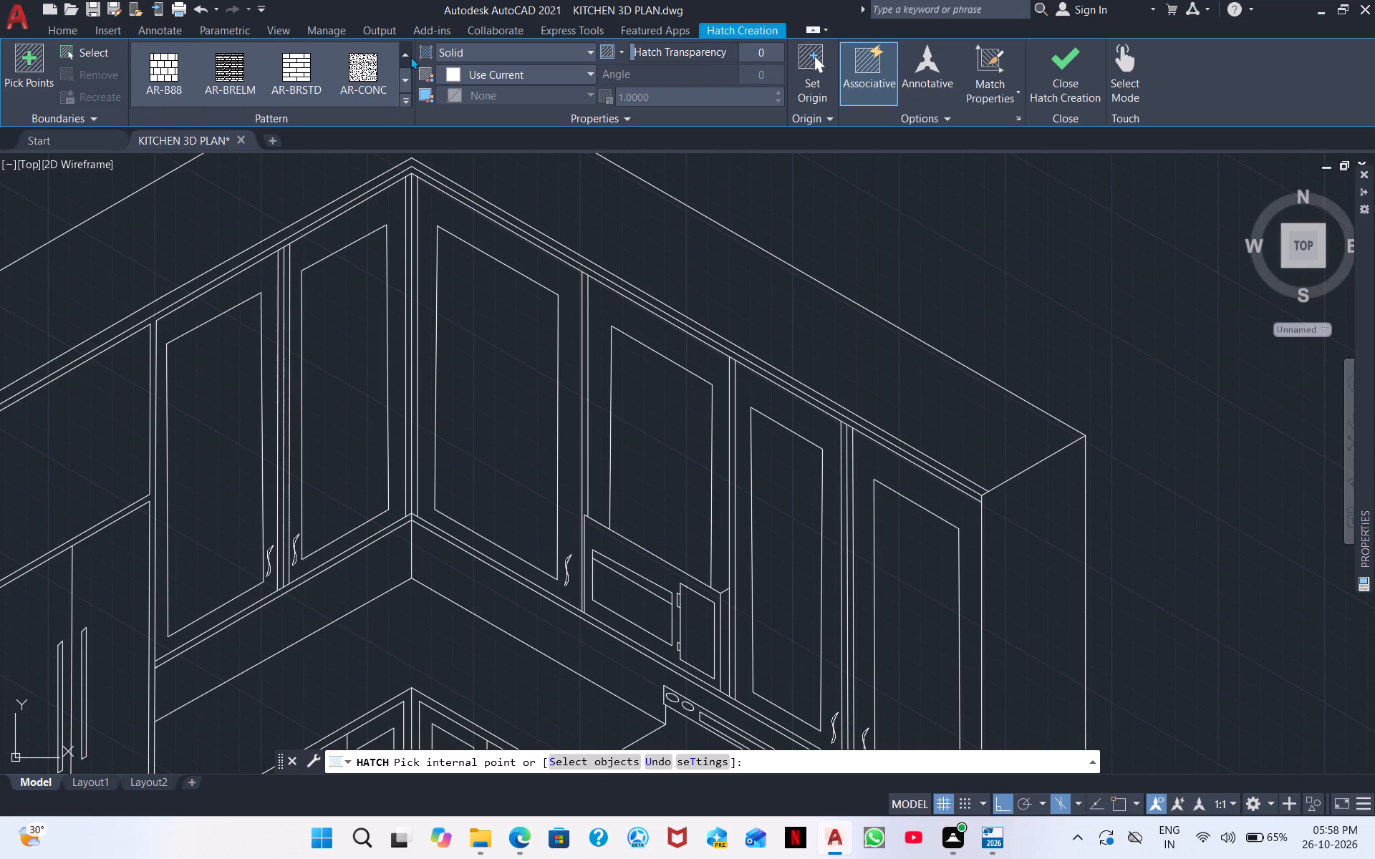
{"action": "triple_click", "coordinate": [407, 52]}
{"action": "left_click", "coordinate": [407, 52]}
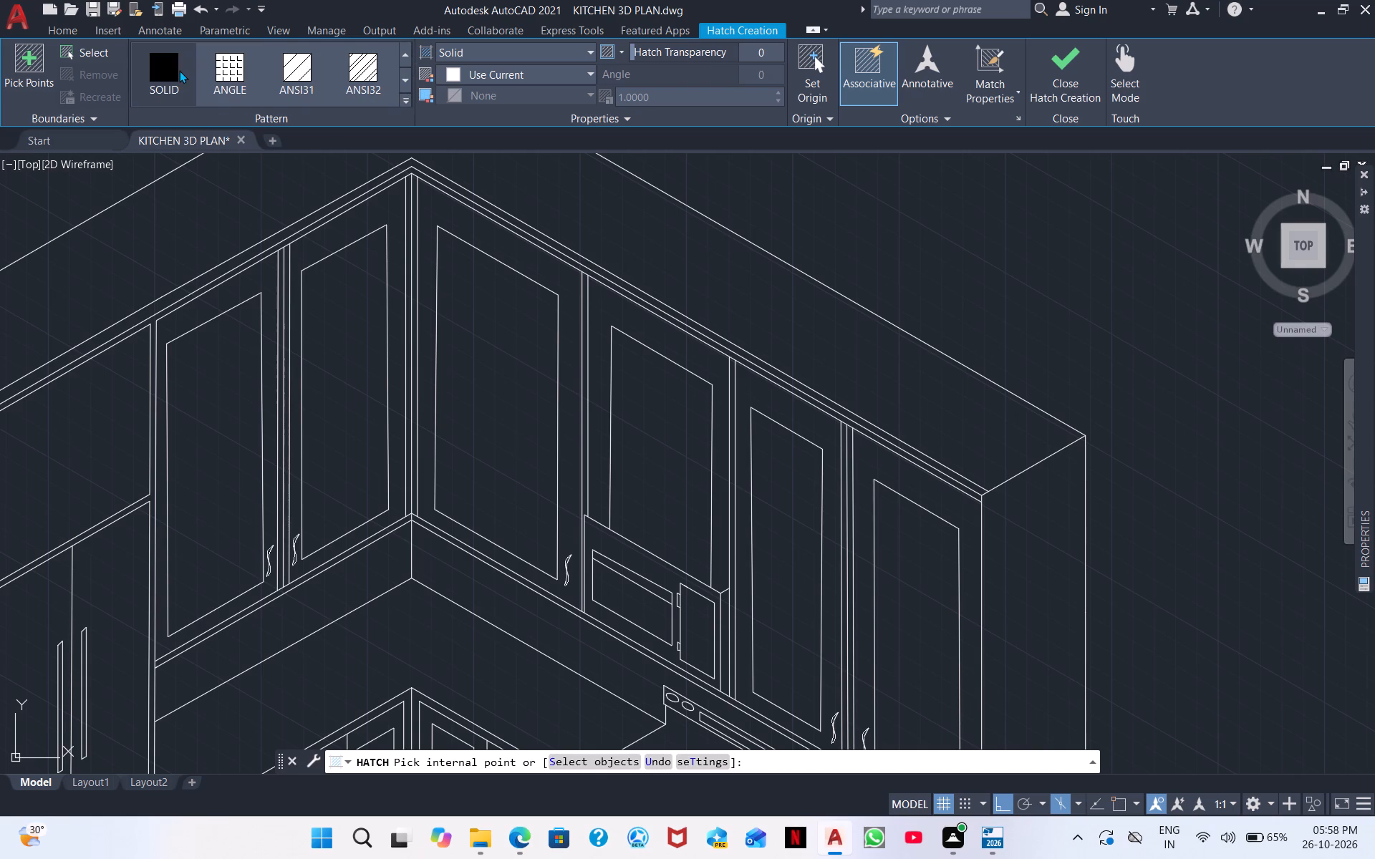
{"action": "left_click", "coordinate": [178, 70]}
{"action": "left_click", "coordinate": [544, 68]}
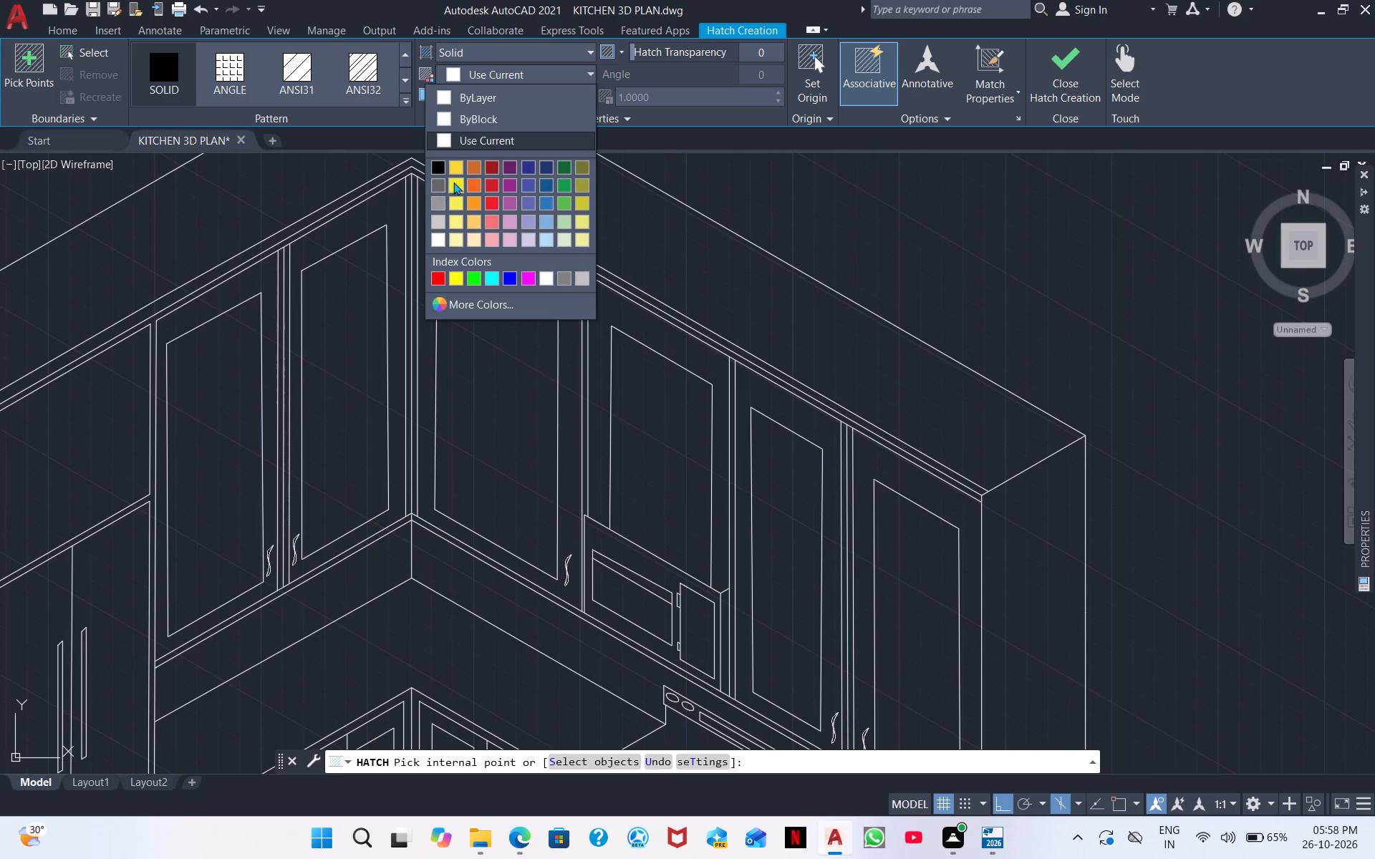
{"action": "left_click", "coordinate": [493, 223]}
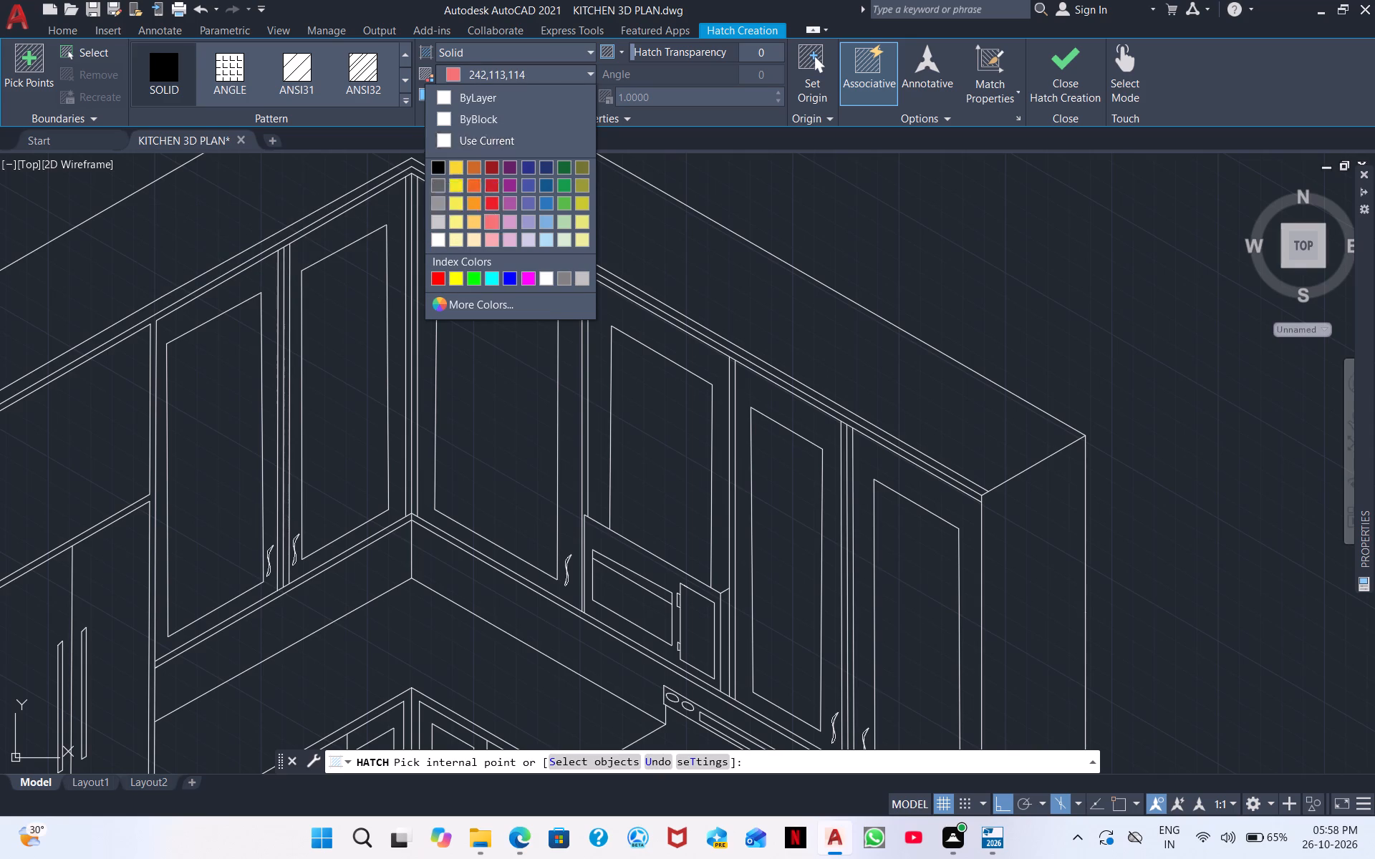
{"action": "left_click", "coordinate": [230, 475]}
{"action": "left_click", "coordinate": [327, 425]}
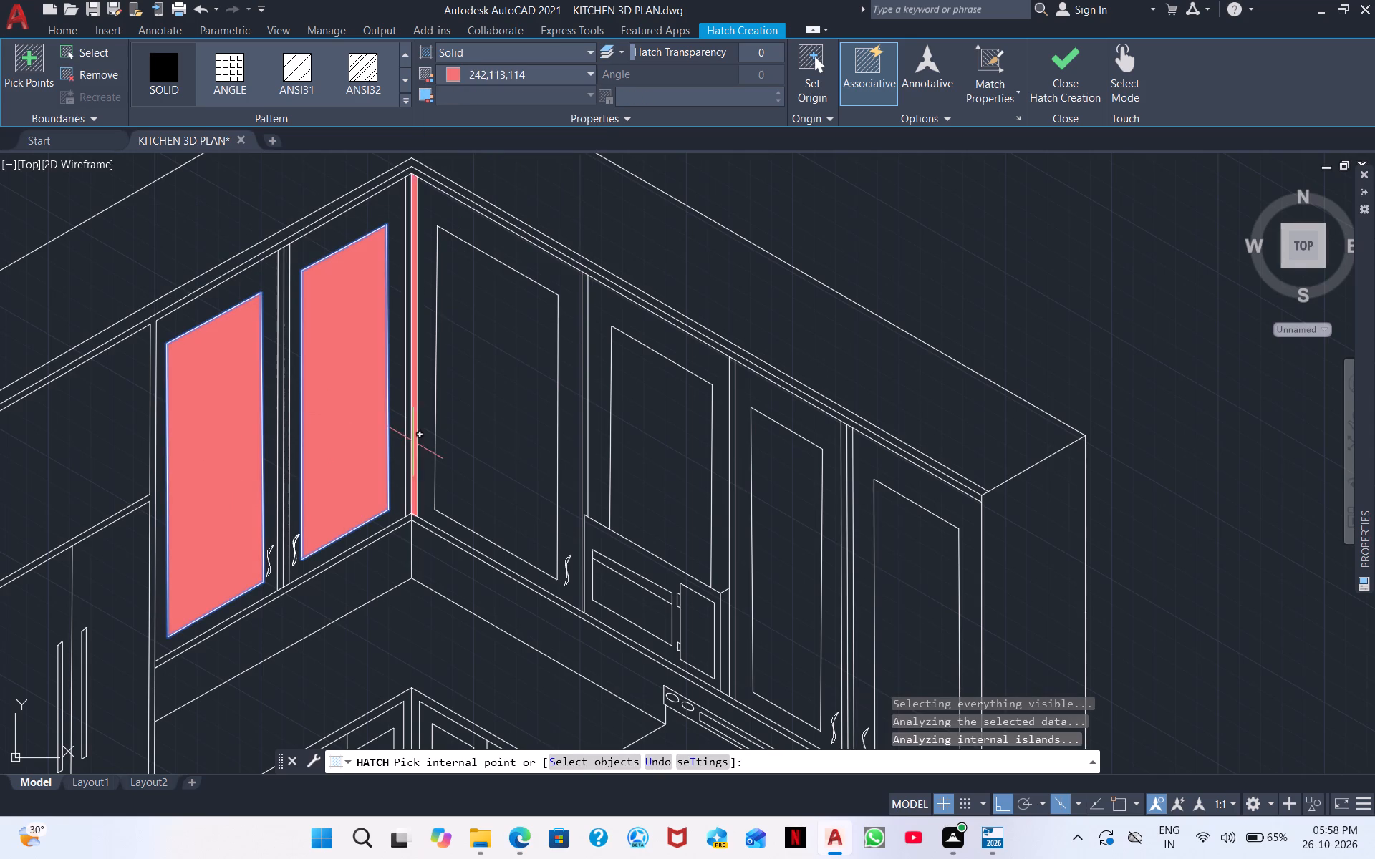
{"action": "left_click", "coordinate": [469, 440]}
{"action": "left_click", "coordinate": [639, 472]}
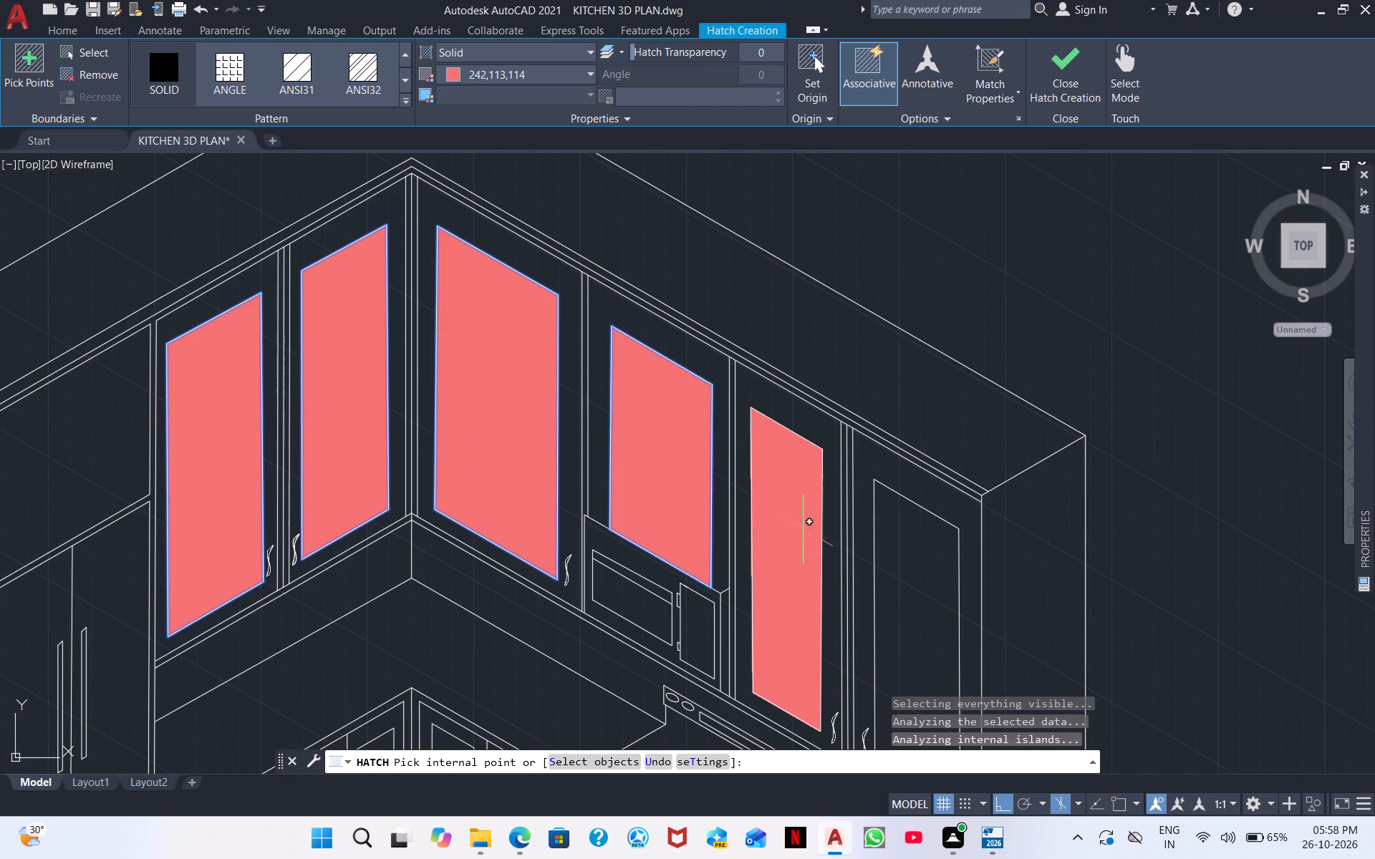
{"action": "left_click", "coordinate": [799, 535]}
{"action": "left_click", "coordinate": [916, 583]}
Add the cabinet front above the refrigerator and the three lower door panels behind the island to the solid hatch.
{"action": "middle_click_drag", "start_coordinate": [521, 432], "coordinate": [741, 189]}
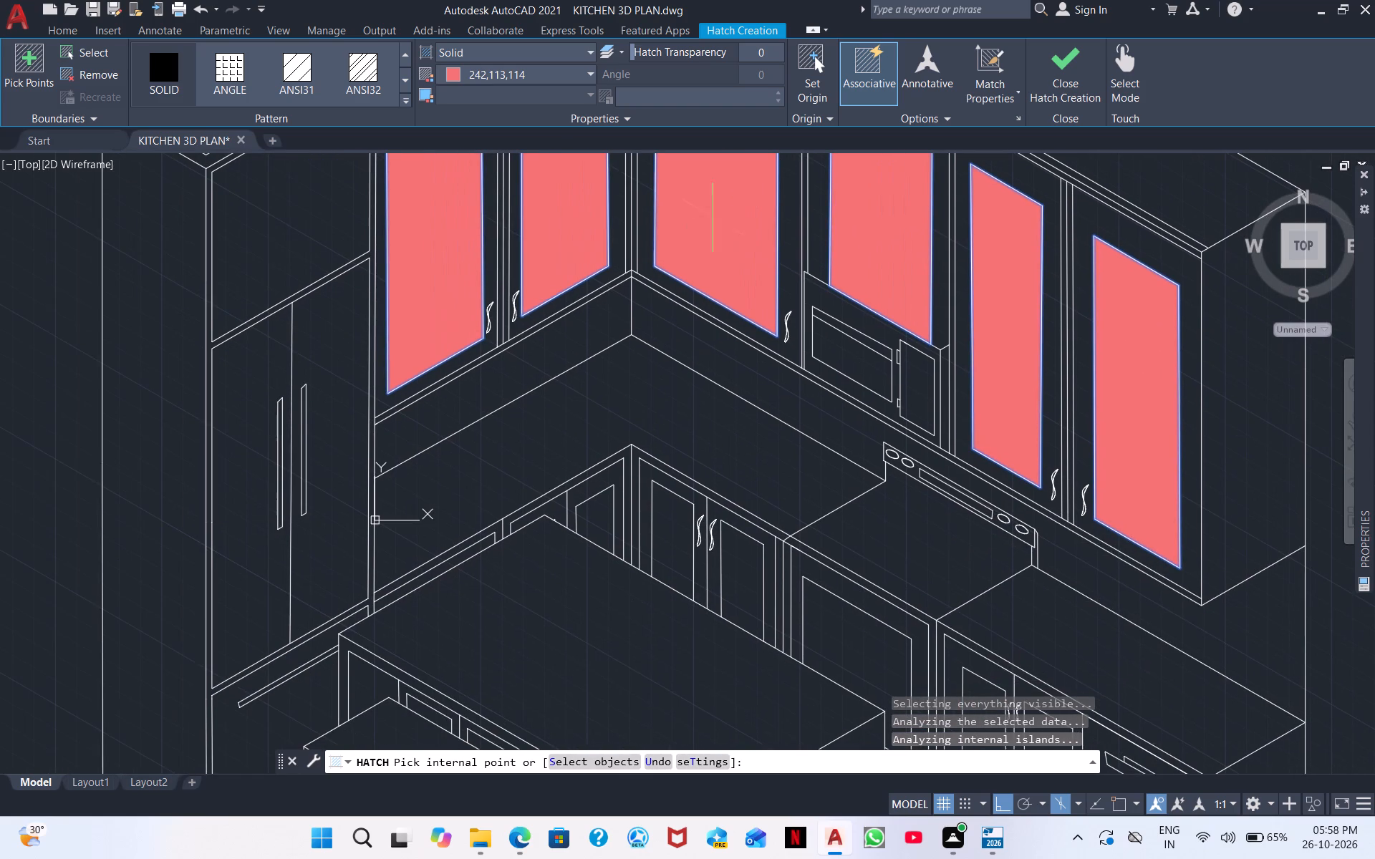
{"action": "left_click", "coordinate": [277, 251]}
{"action": "middle_click_drag", "start_coordinate": [303, 586], "coordinate": [281, 321]}
{"action": "middle_click_drag", "start_coordinate": [397, 253], "coordinate": [185, 327]}
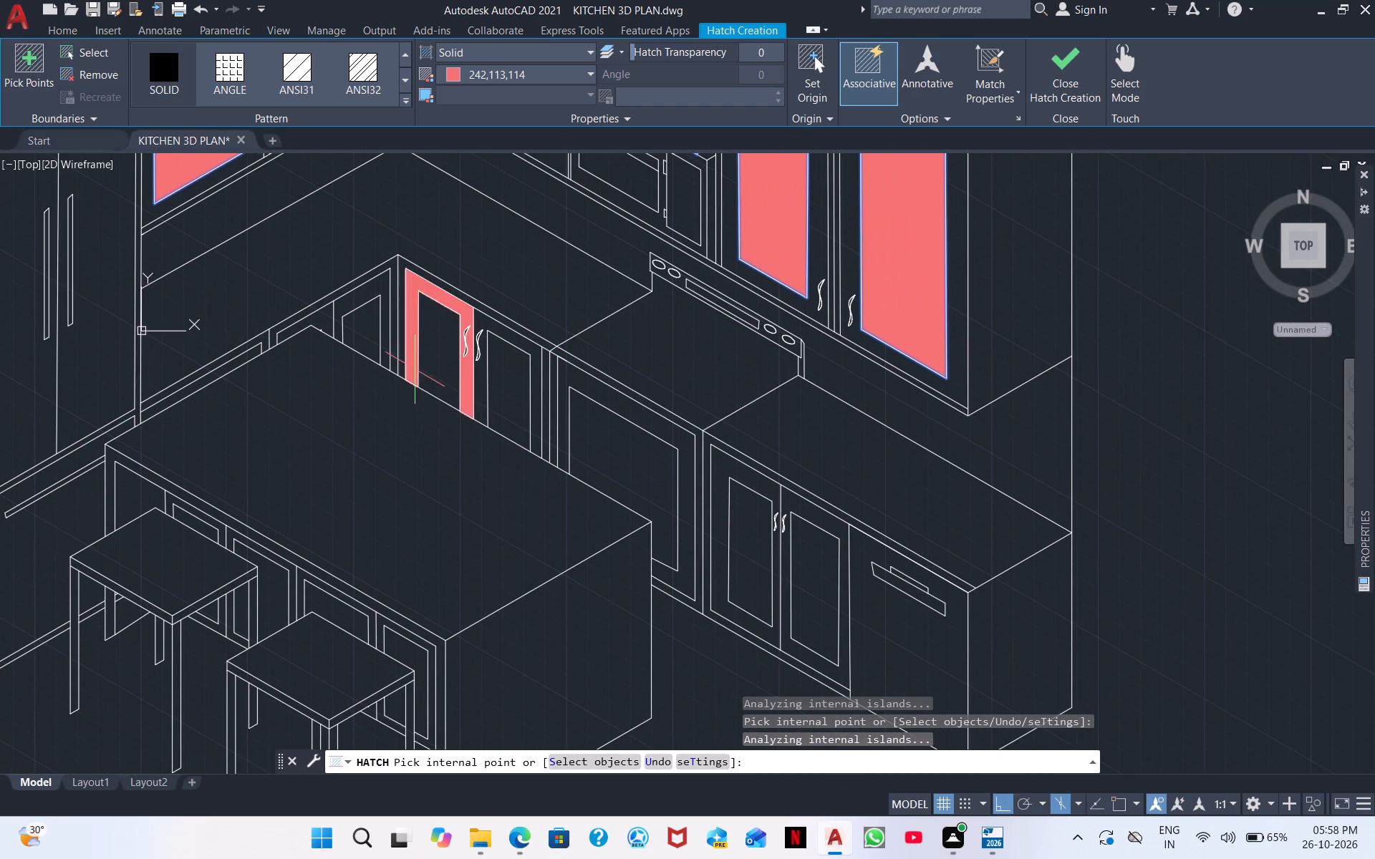
{"action": "scroll", "coordinate": [377, 344], "scroll_direction": "up", "scroll_amount": 2}
{"action": "left_click", "coordinate": [377, 344]}
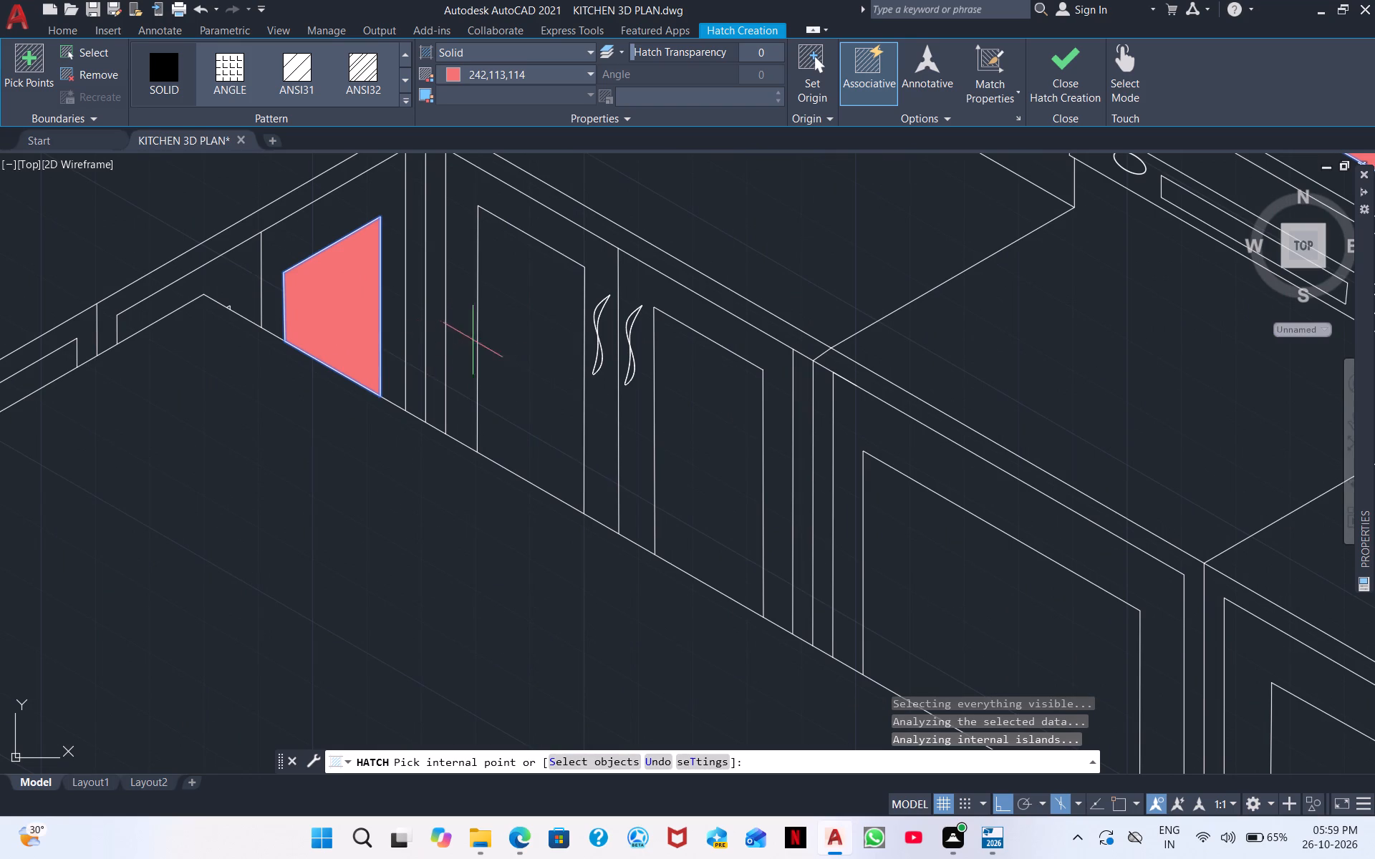
{"action": "left_click", "coordinate": [521, 346]}
{"action": "left_click", "coordinate": [680, 418]}
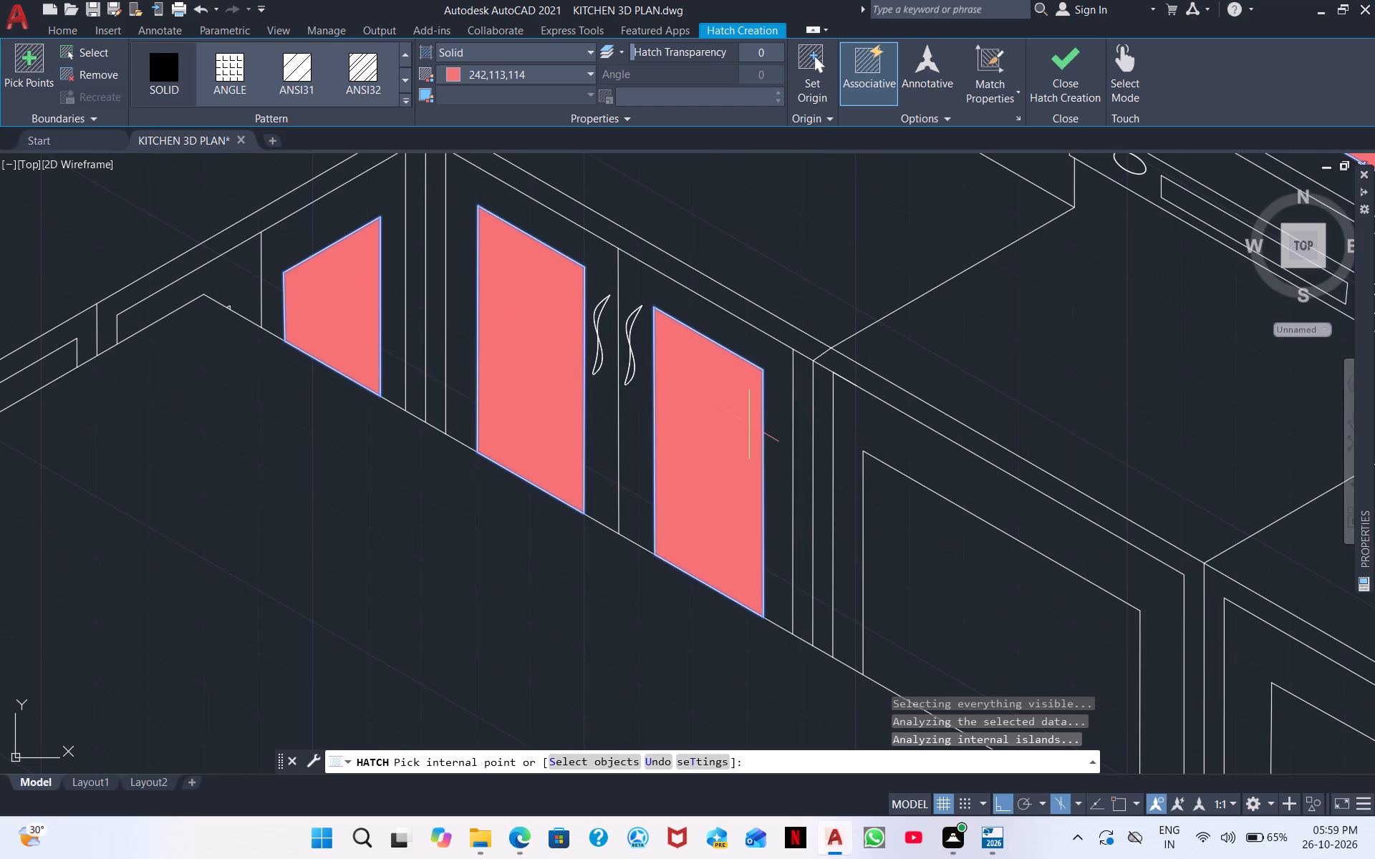
Add the large front panel below the stove to the same solid hatch and finish the Hatch command.
{"action": "middle_click_drag", "start_coordinate": [748, 424], "coordinate": [509, 220]}
{"action": "left_click", "coordinate": [698, 377]}
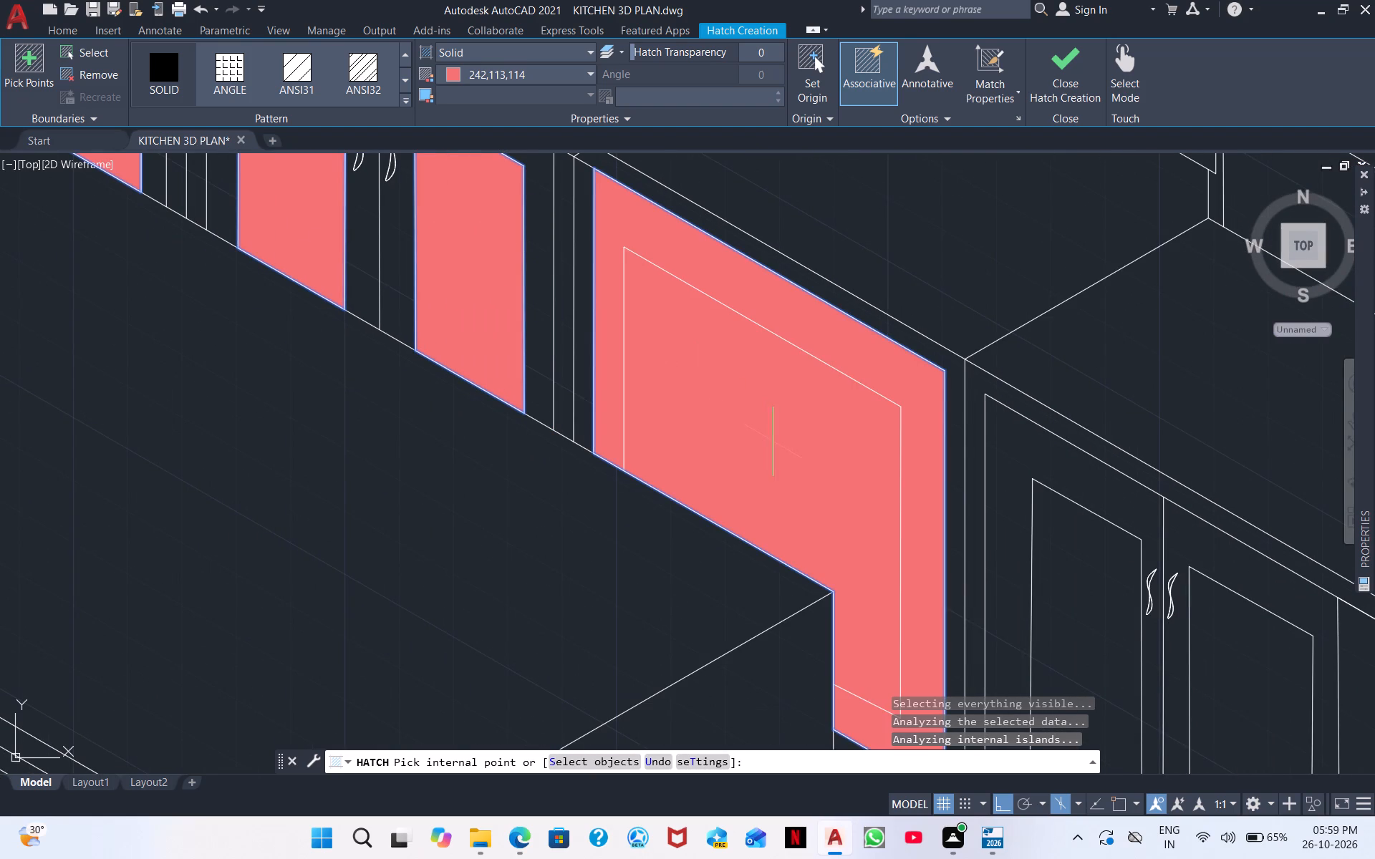
{"action": "scroll", "coordinate": [785, 450], "scroll_direction": "down", "scroll_amount": 2}
{"action": "scroll", "coordinate": [803, 485], "scroll_direction": "up", "scroll_amount": 4}
{"action": "scroll", "coordinate": [795, 485], "scroll_direction": "down", "scroll_amount": 4}
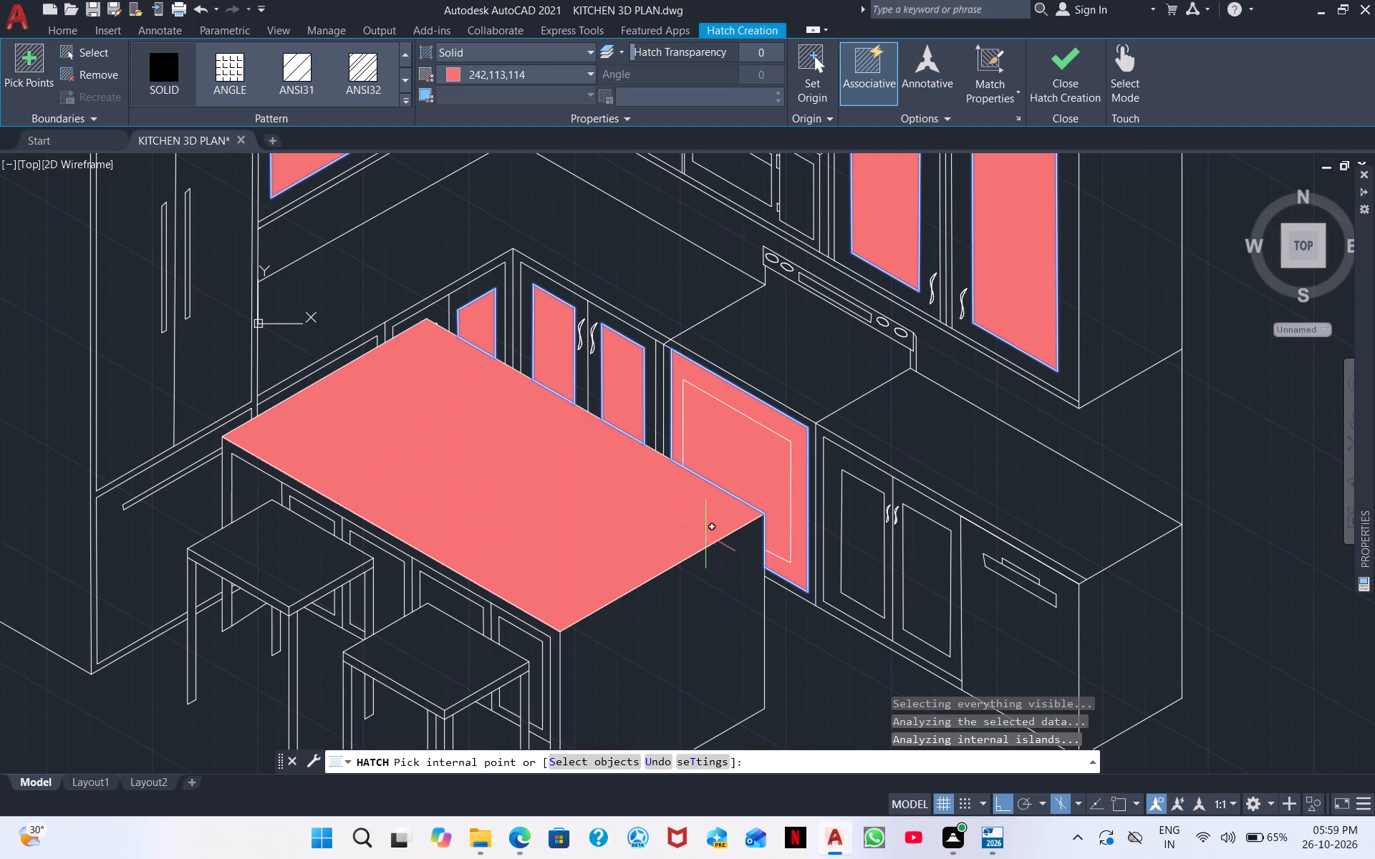
{"action": "key", "text": "Escape"}
Erase the 242,113,114 solid hatch from all the cabinet door panels and fronts.
{"action": "scroll", "coordinate": [726, 467], "scroll_direction": "up", "scroll_amount": 3}
{"action": "scroll", "coordinate": [726, 467], "scroll_direction": "down", "scroll_amount": 2}
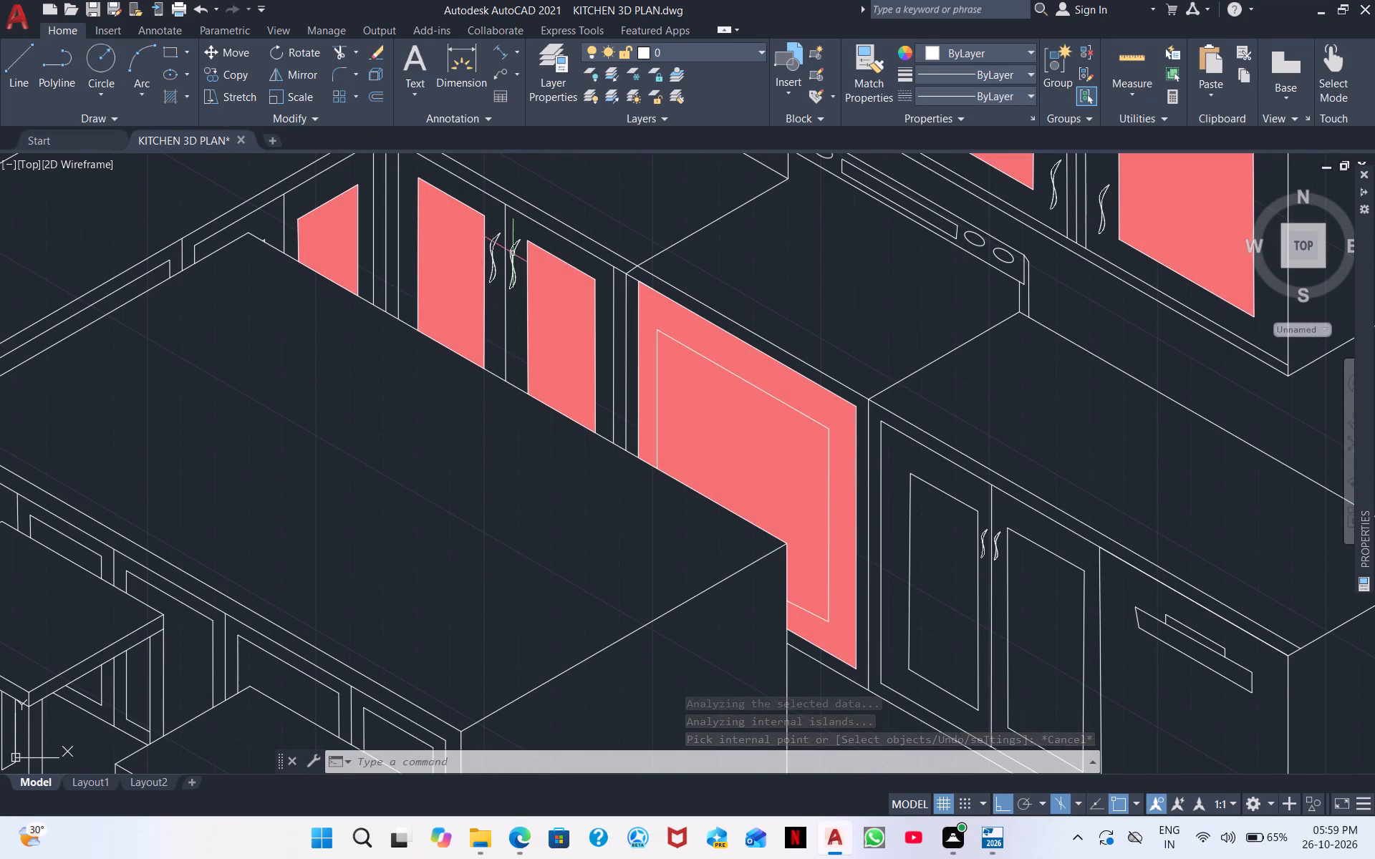
{"action": "left_click", "coordinate": [666, 331]}
{"action": "key", "text": "Escape"}
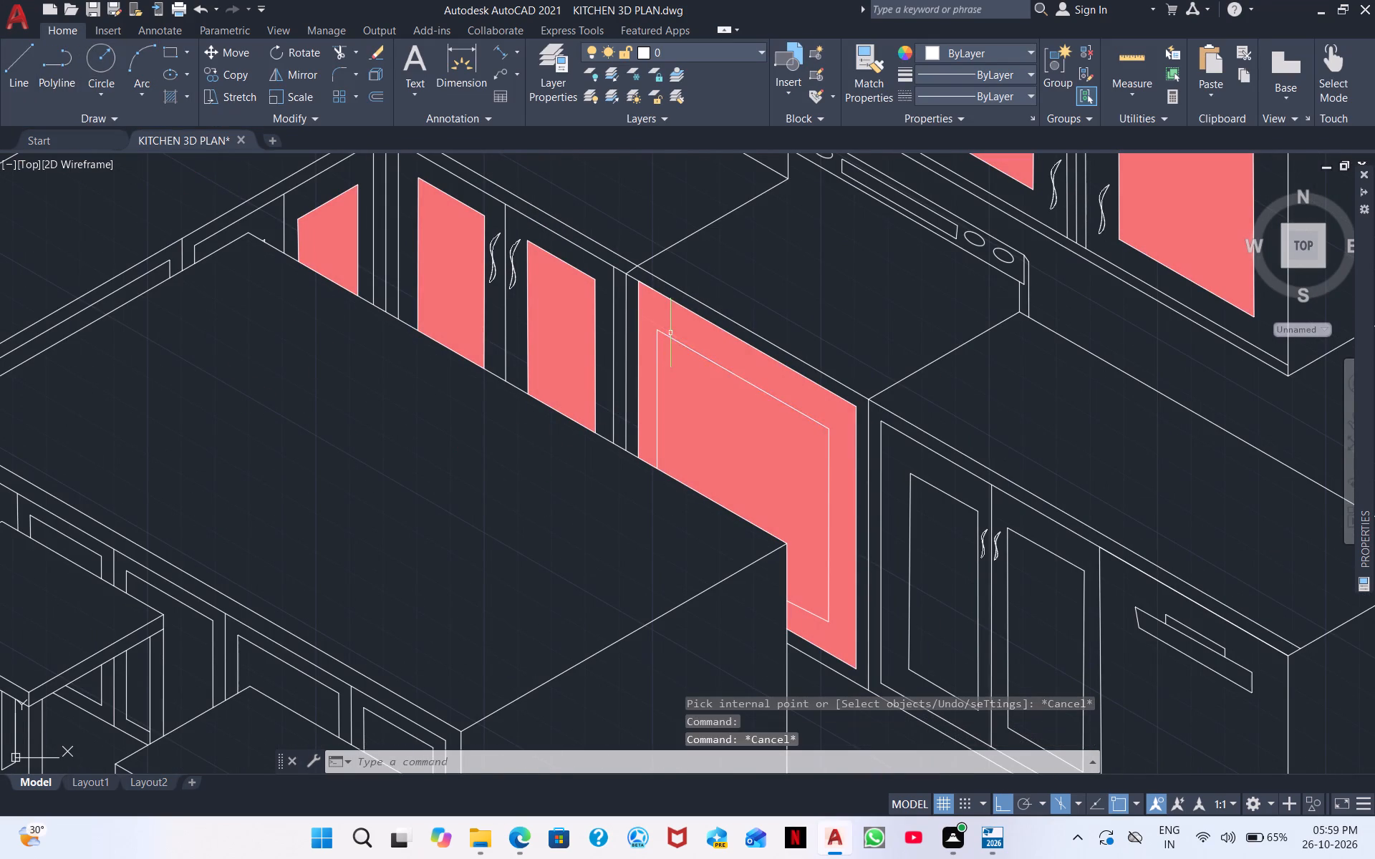
{"action": "left_click", "coordinate": [832, 409]}
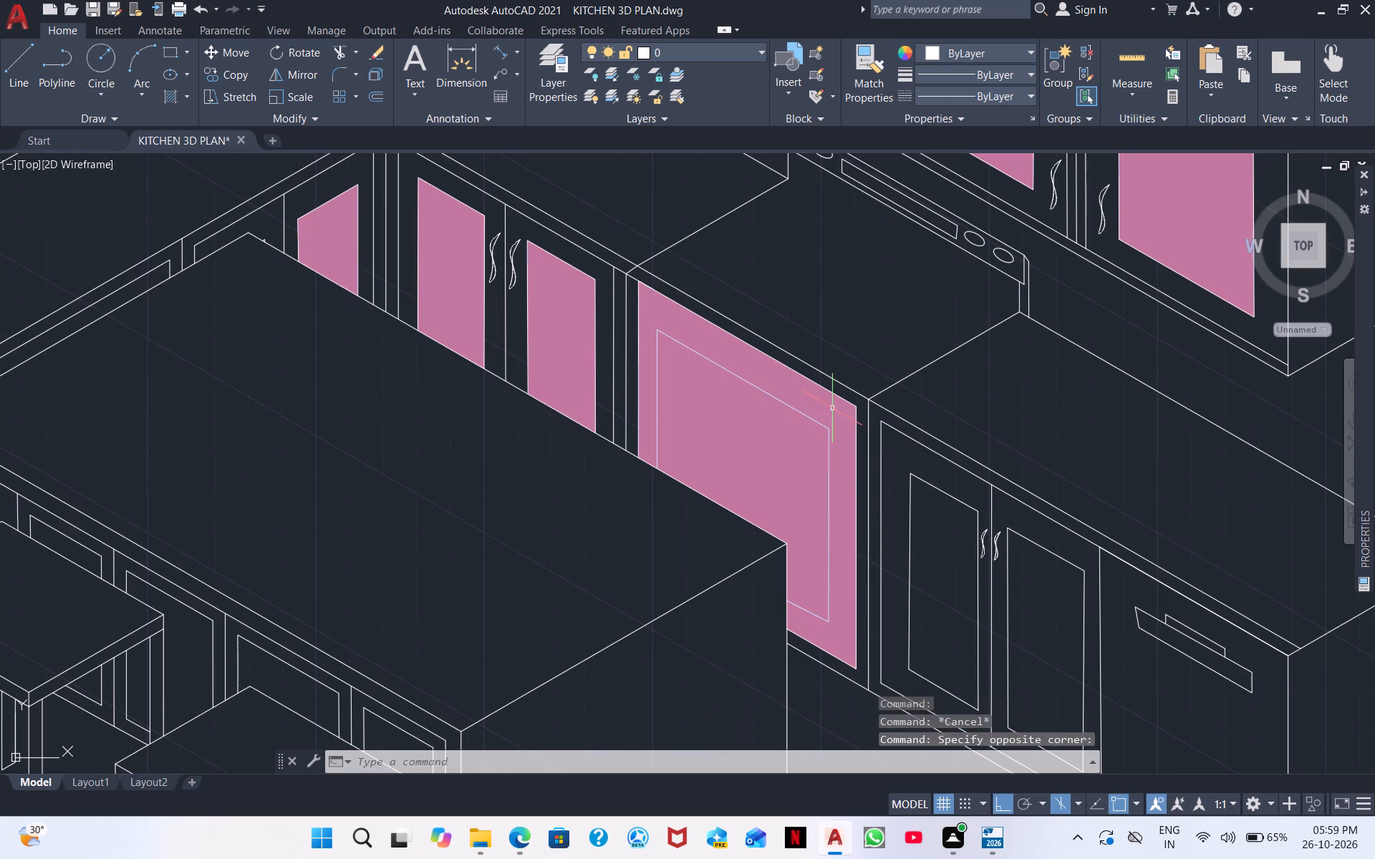
{"action": "right_click", "coordinate": [832, 408]}
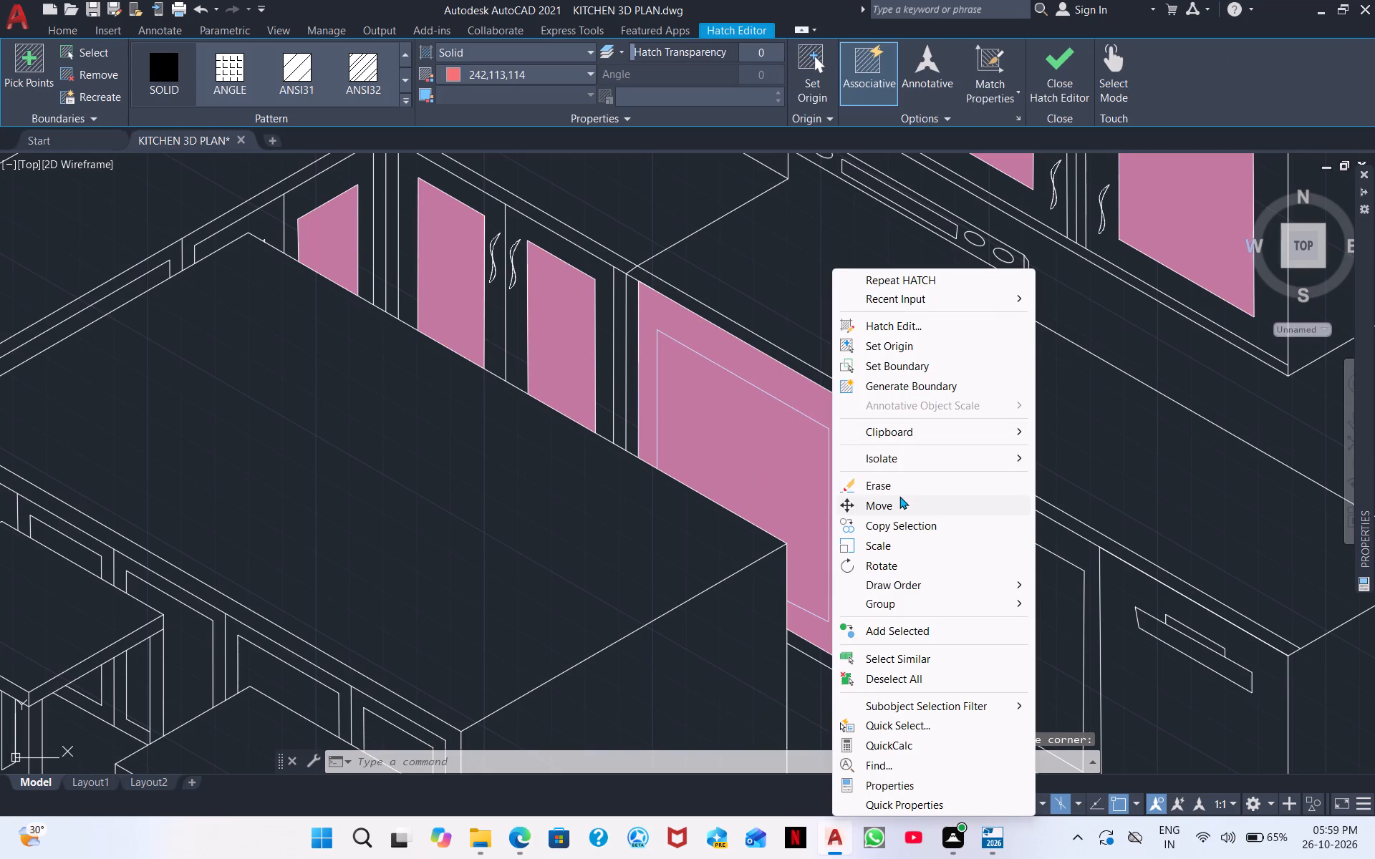
{"action": "left_click", "coordinate": [899, 490]}
Move the kitchen island together with the two stools straight down, clear of the lower cabinets.
{"action": "scroll", "coordinate": [859, 459], "scroll_direction": "down", "scroll_amount": 2}
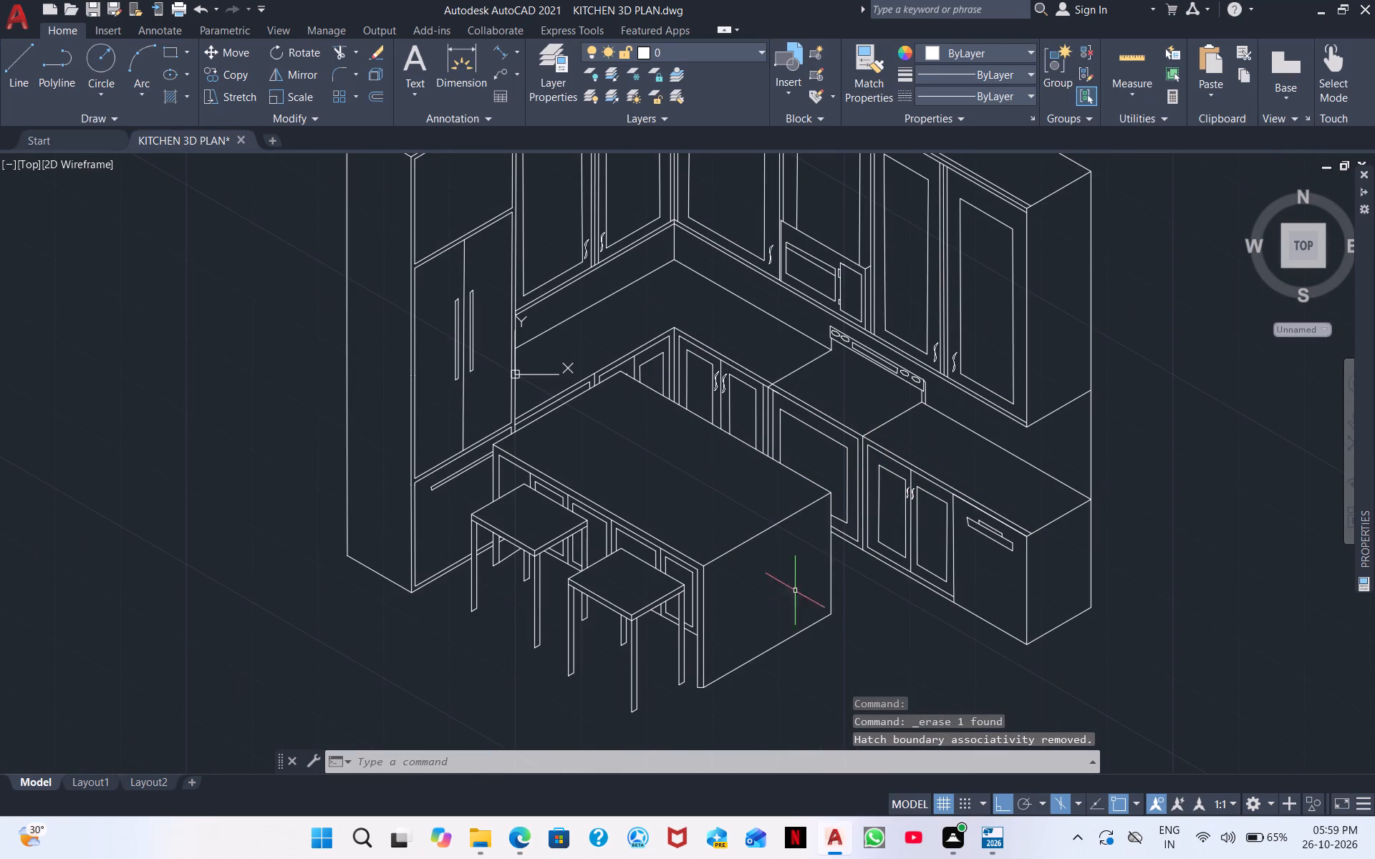
{"action": "left_click", "coordinate": [768, 728]}
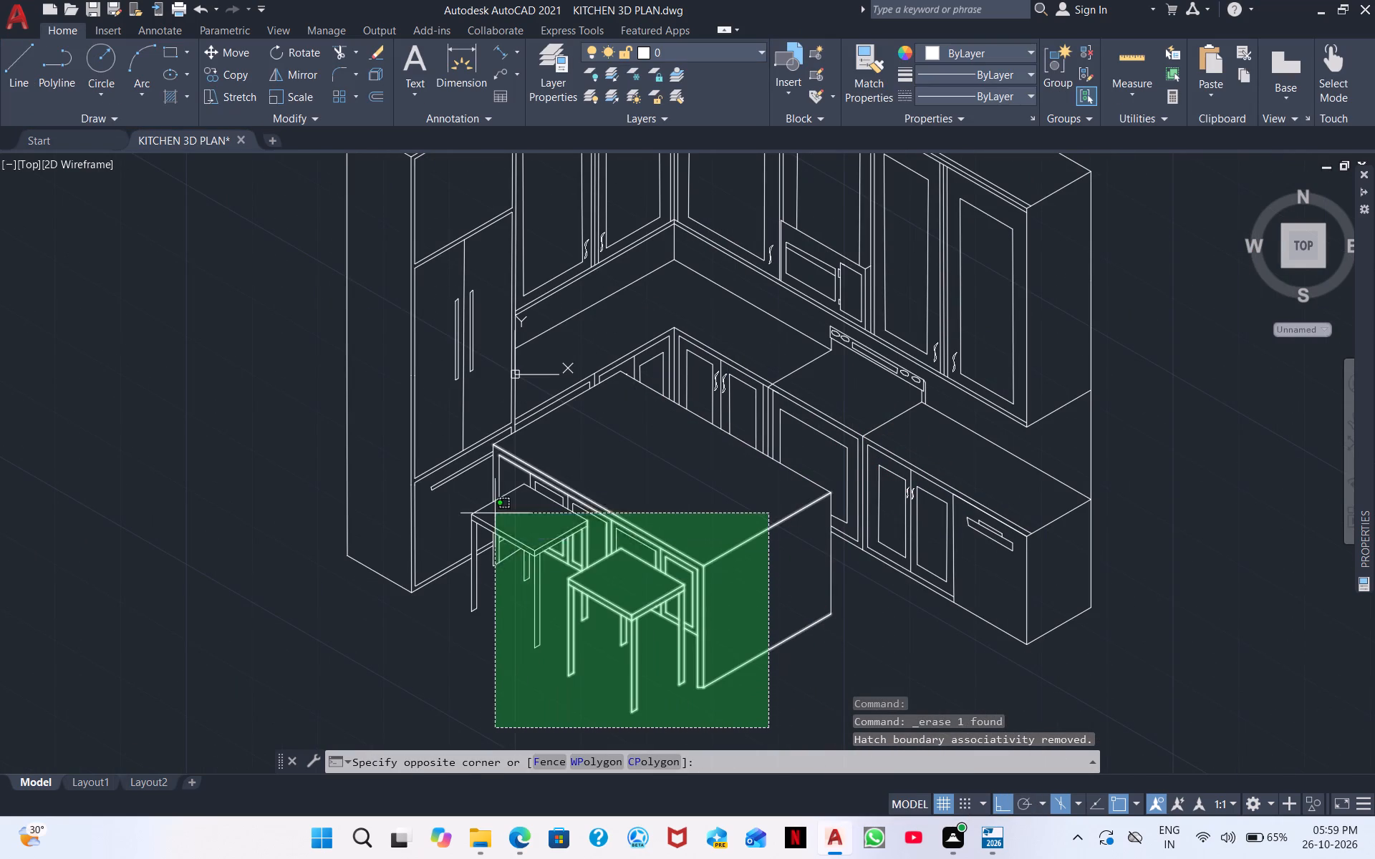
{"action": "left_click", "coordinate": [491, 478]}
{"action": "scroll", "coordinate": [609, 438], "scroll_direction": "up", "scroll_amount": 3}
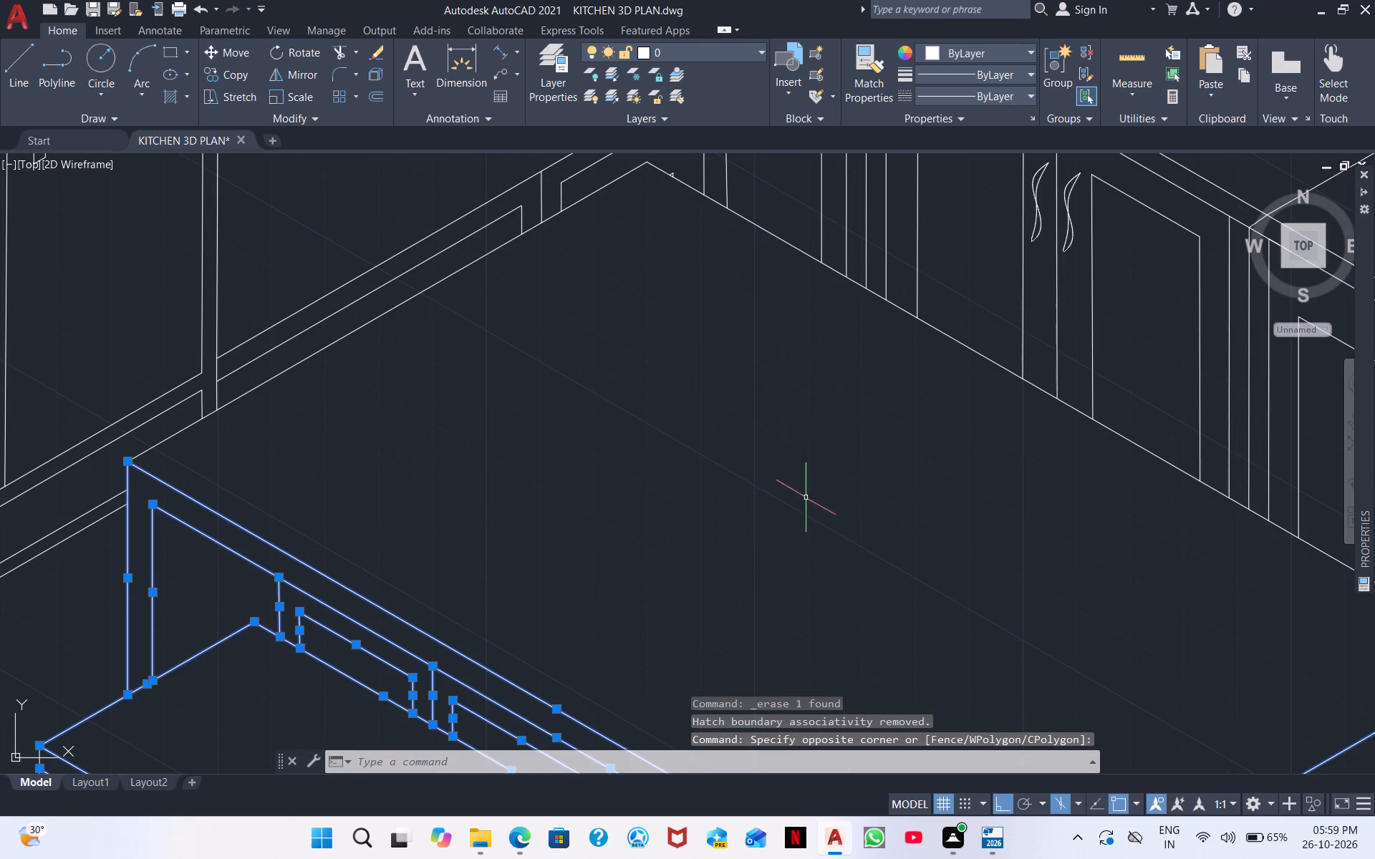
{"action": "left_click_drag", "start_coordinate": [983, 427], "coordinate": [957, 390]}
{"action": "left_click", "coordinate": [954, 384]}
{"action": "left_click", "coordinate": [947, 316]}
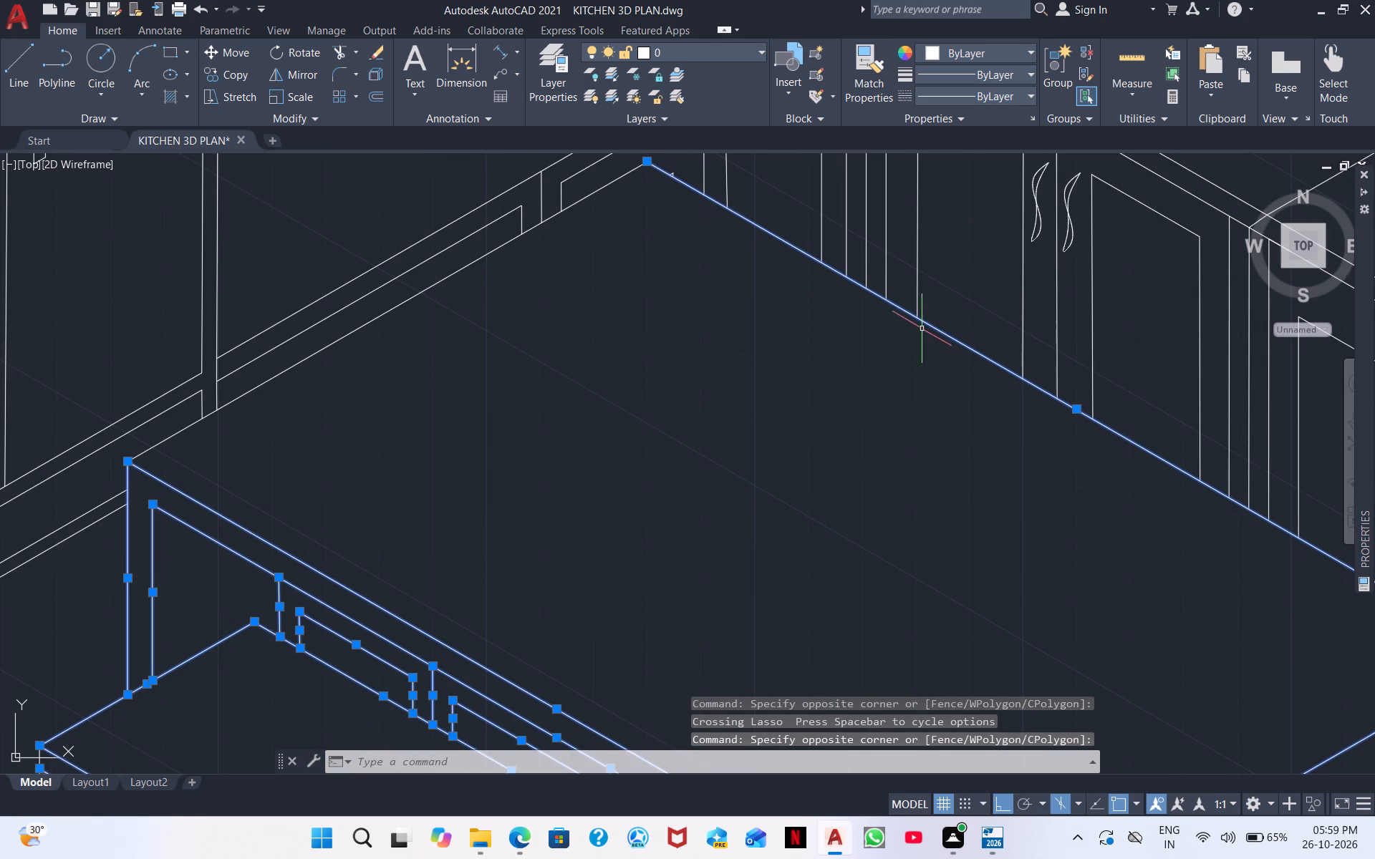
{"action": "left_click", "coordinate": [462, 292]}
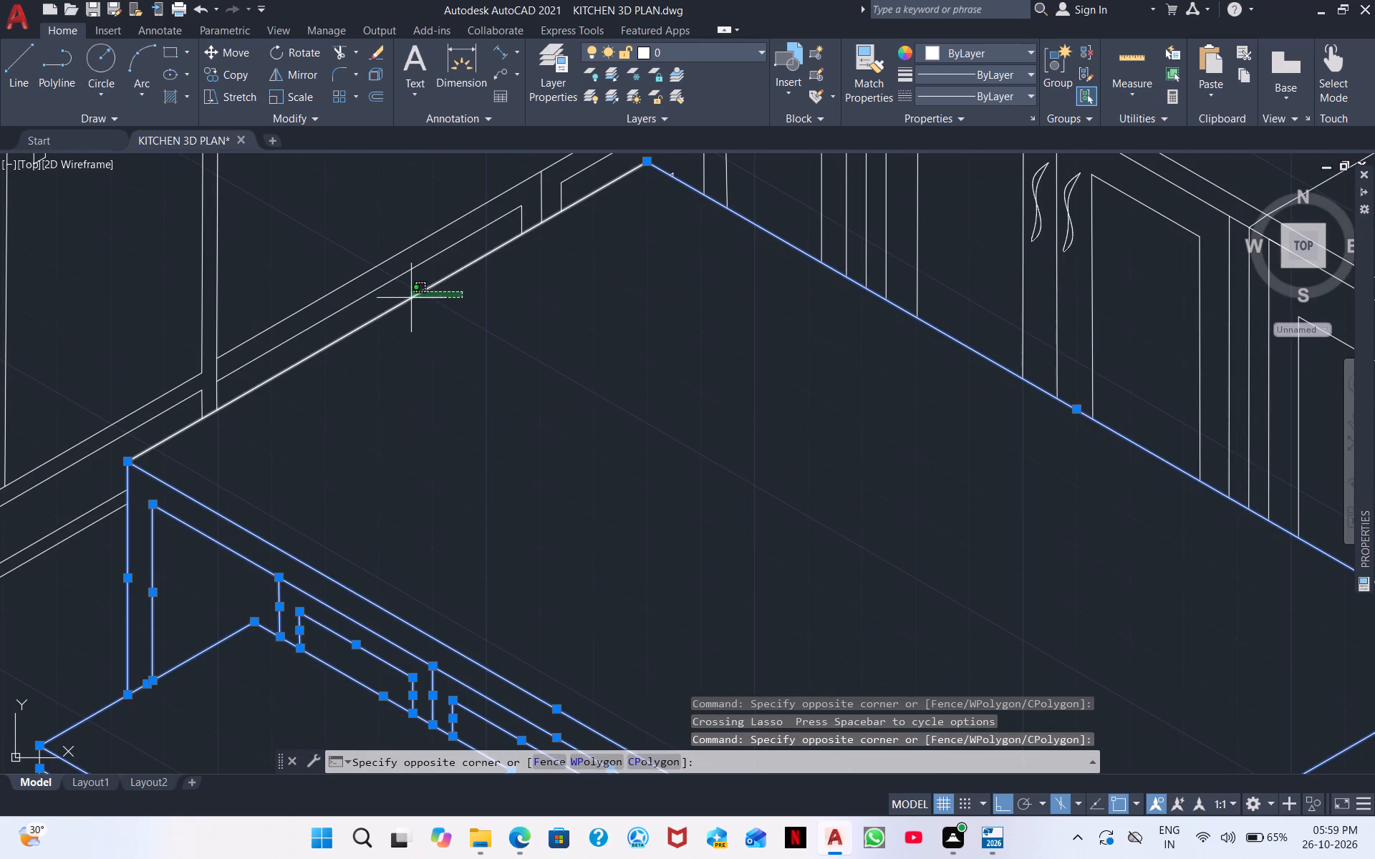
{"action": "left_click", "coordinate": [411, 298]}
{"action": "scroll", "coordinate": [633, 424], "scroll_direction": "down", "scroll_amount": 2}
{"action": "middle_click_drag", "start_coordinate": [802, 614], "coordinate": [713, 558]}
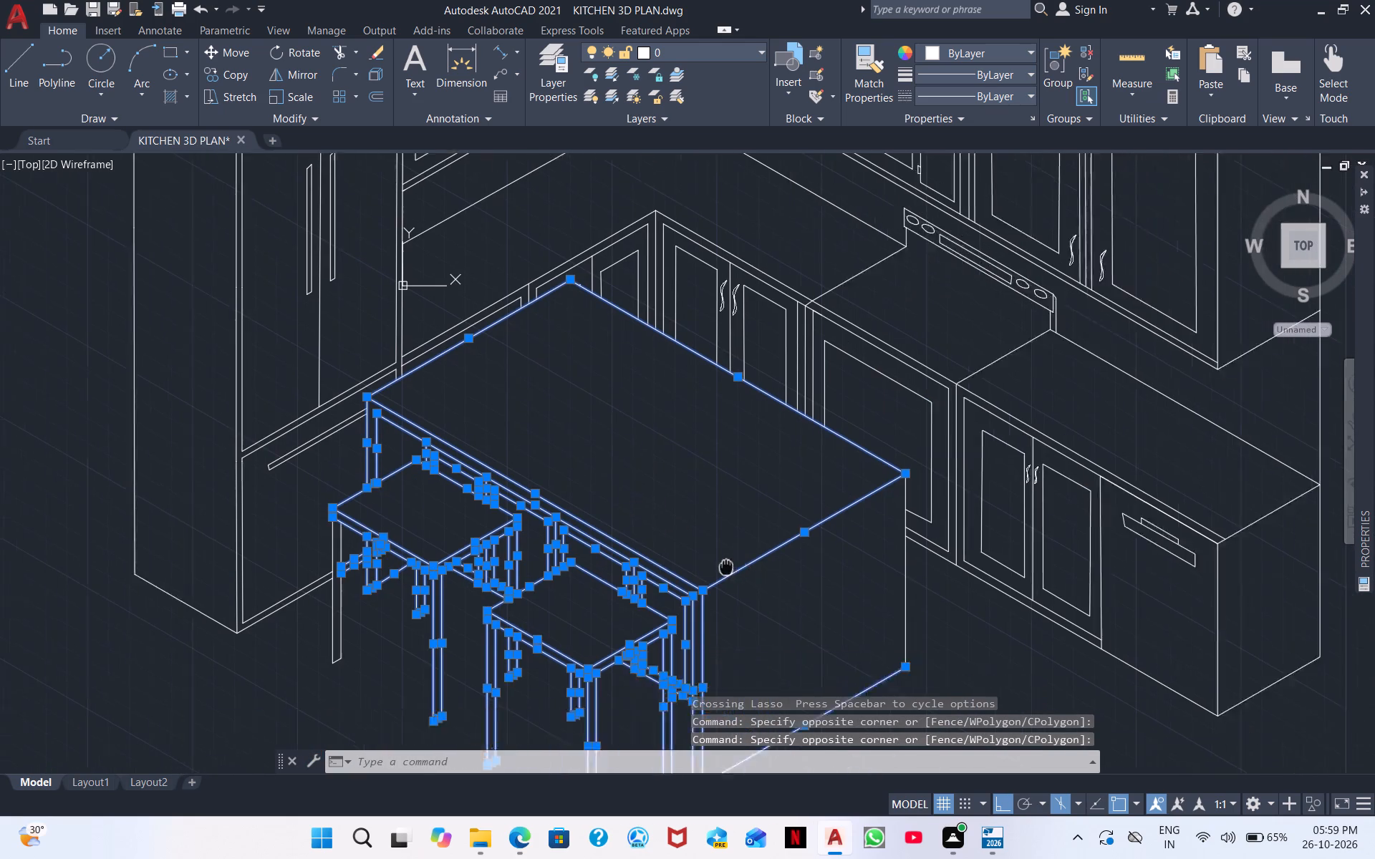
{"action": "middle_click_drag", "start_coordinate": [713, 558], "coordinate": [474, 421]}
{"action": "left_click_drag", "start_coordinate": [643, 532], "coordinate": [580, 431]}
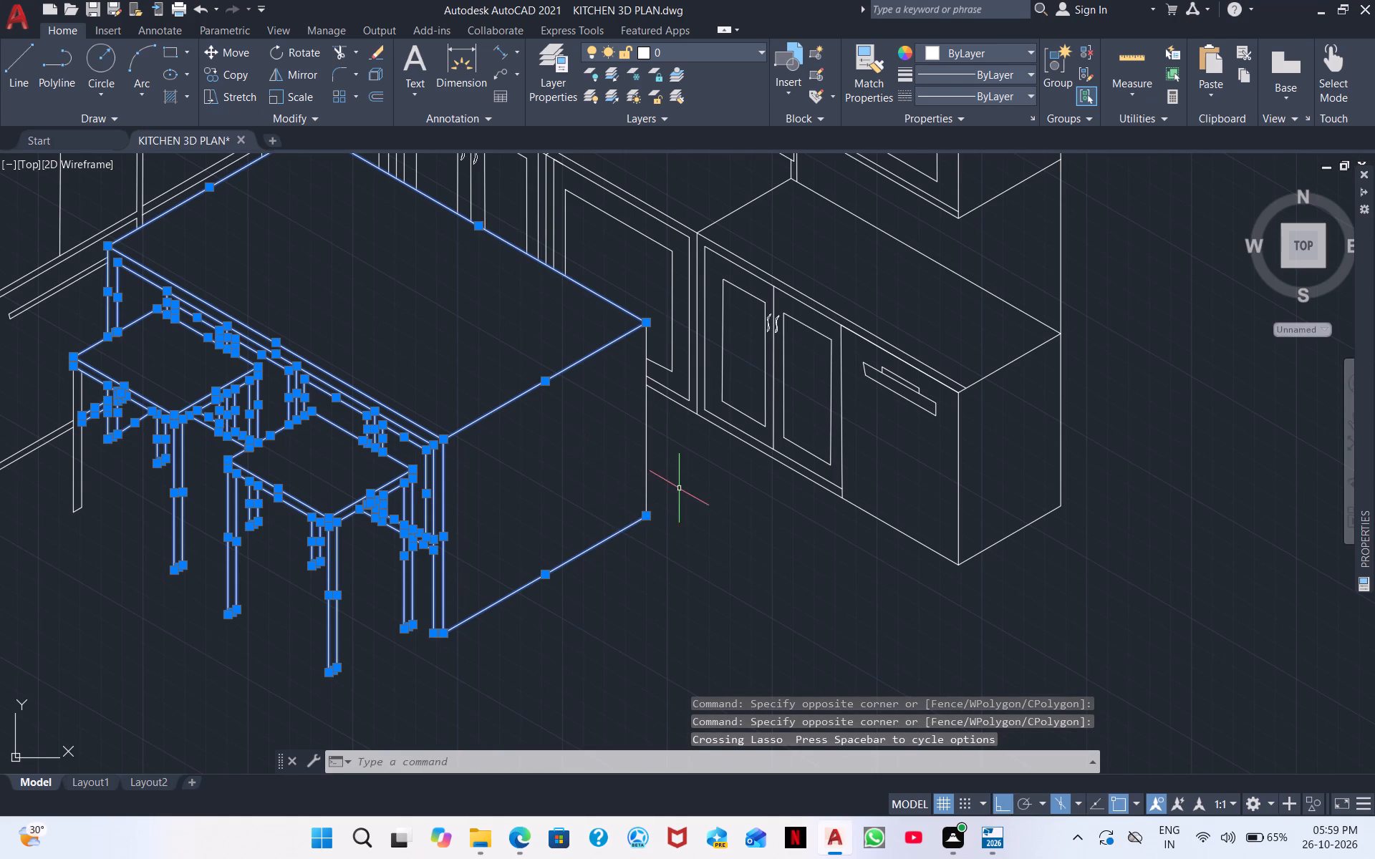
{"action": "left_click_drag", "start_coordinate": [679, 492], "coordinate": [509, 433]}
{"action": "right_click", "coordinate": [531, 462]}
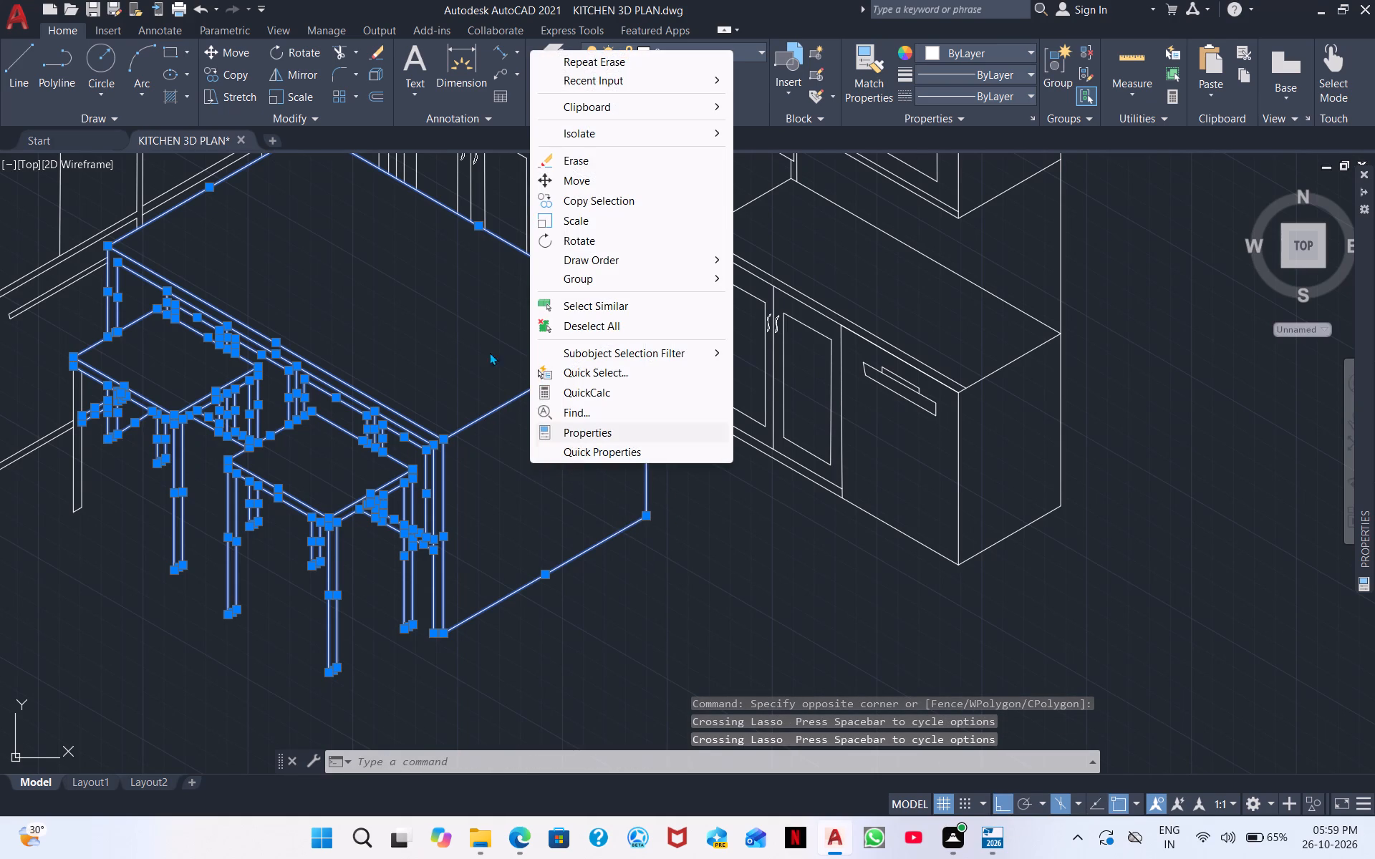
{"action": "left_click", "coordinate": [577, 174]}
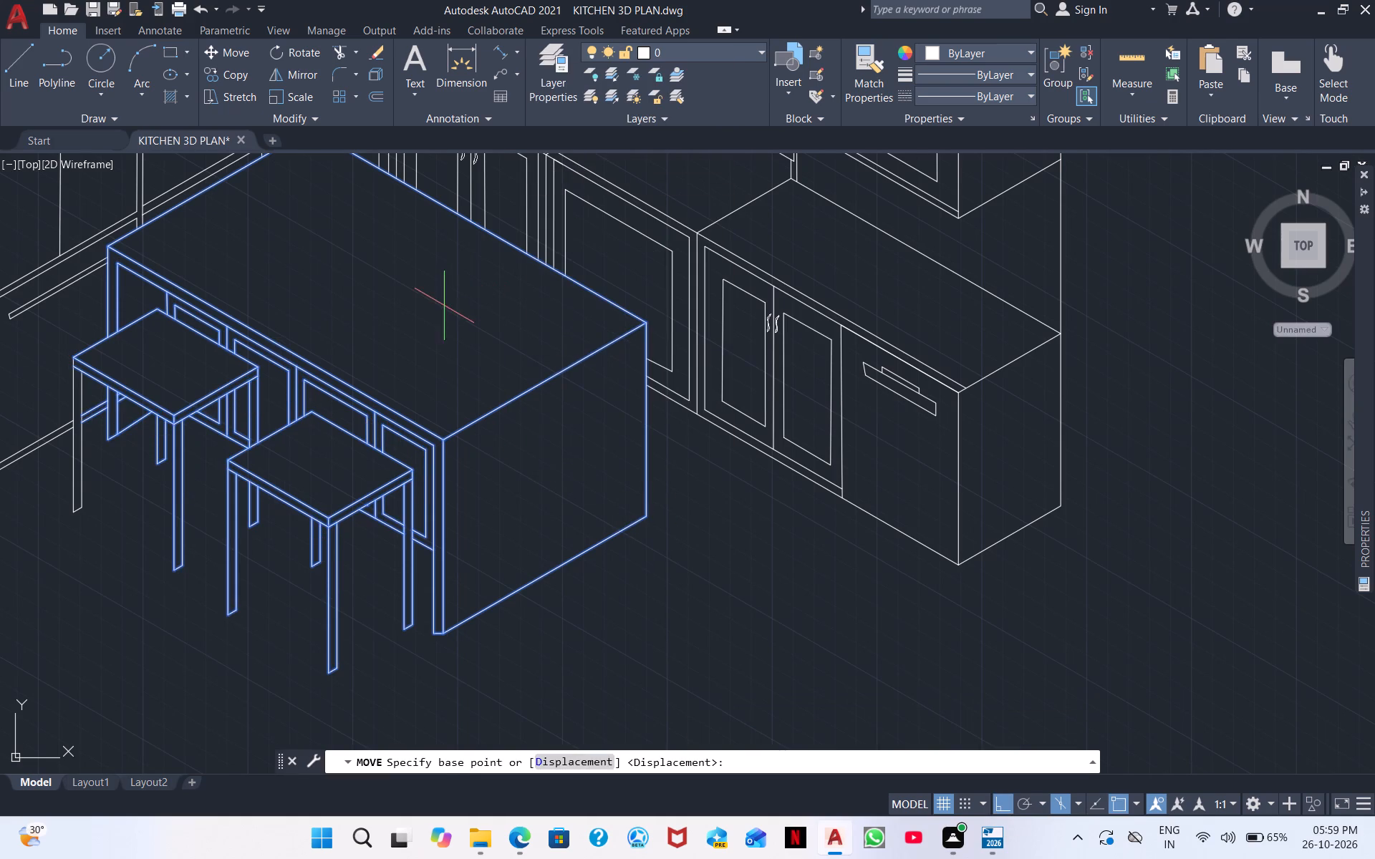
{"action": "left_click", "coordinate": [444, 306]}
{"action": "left_click", "coordinate": [300, 551]}
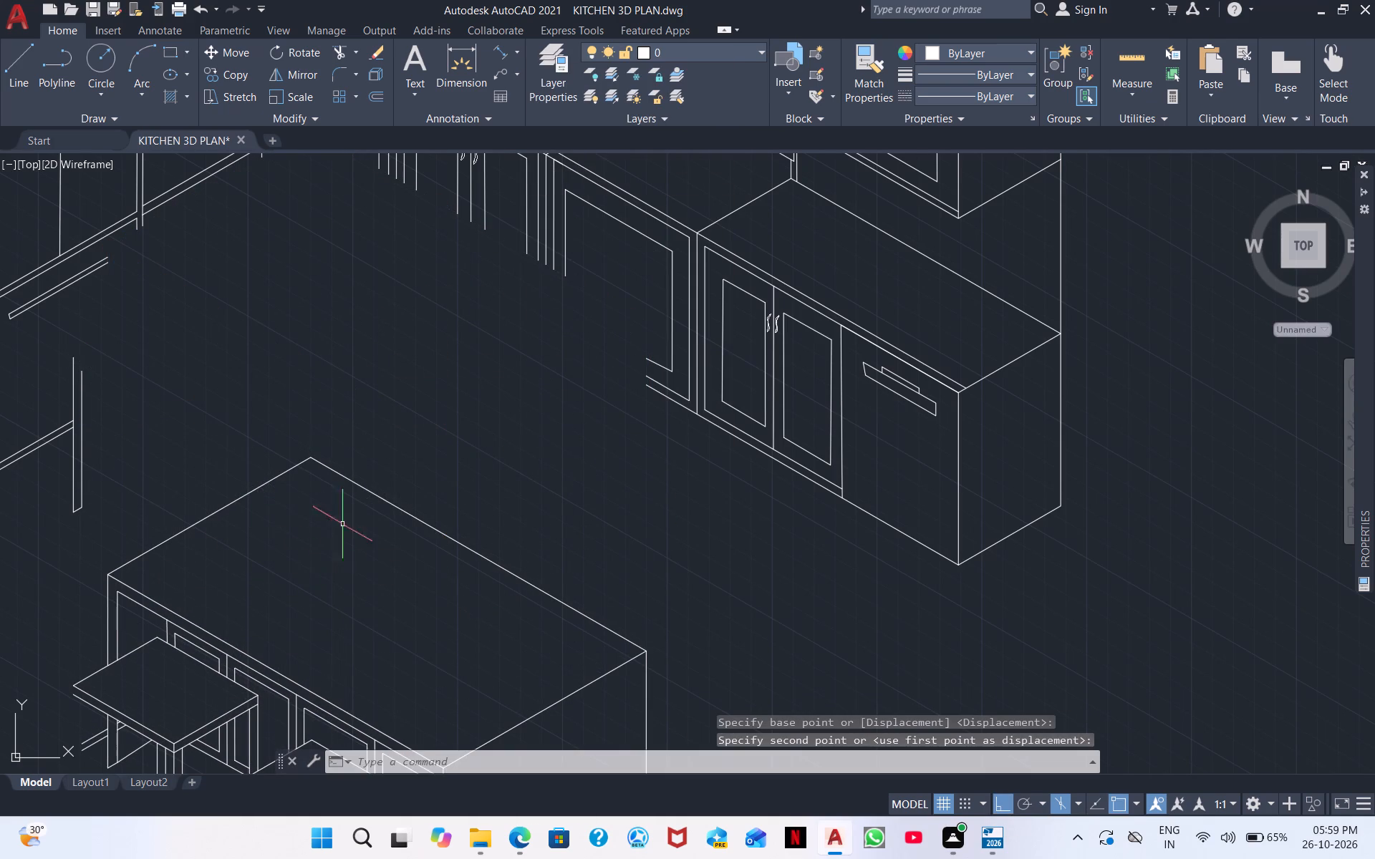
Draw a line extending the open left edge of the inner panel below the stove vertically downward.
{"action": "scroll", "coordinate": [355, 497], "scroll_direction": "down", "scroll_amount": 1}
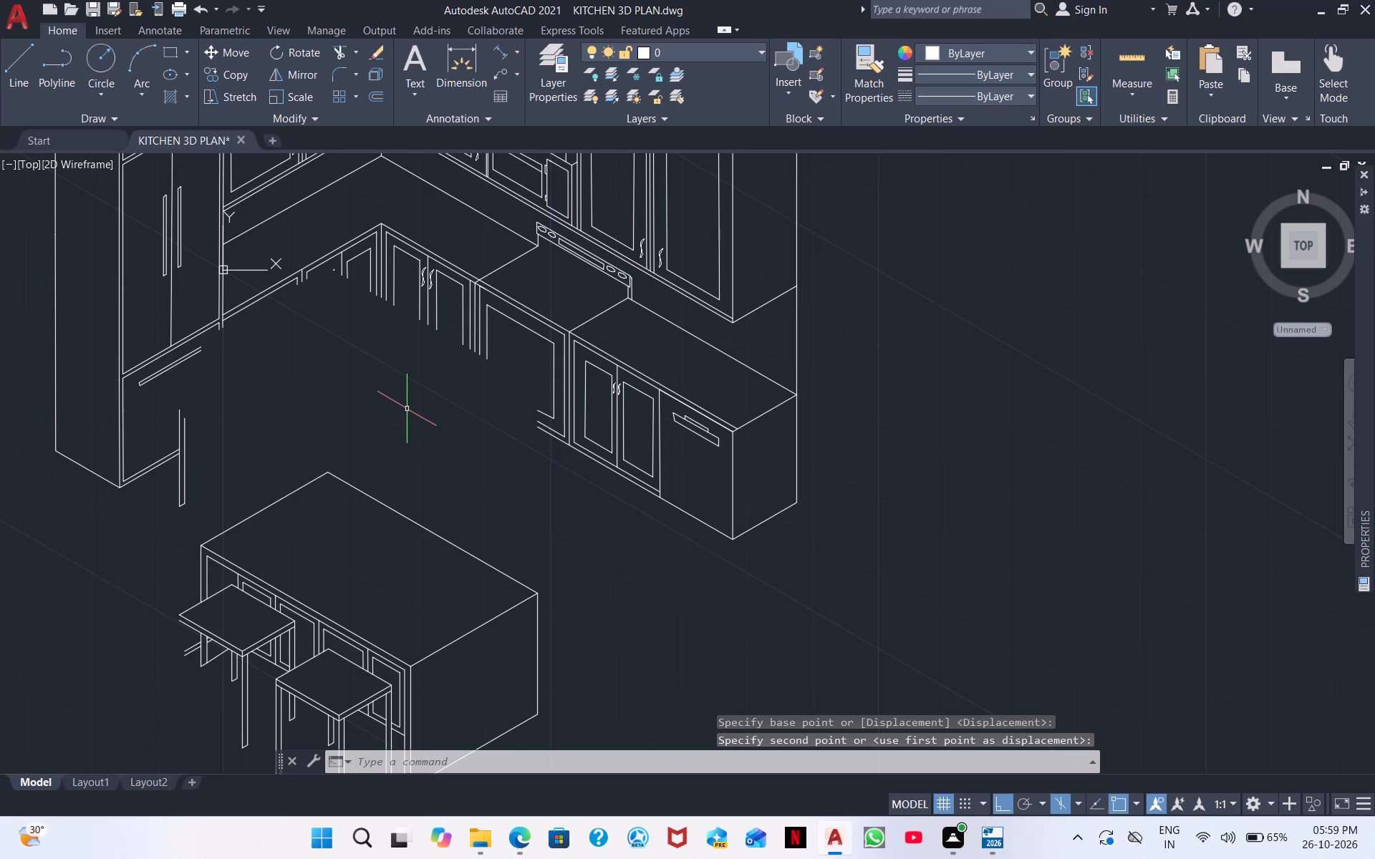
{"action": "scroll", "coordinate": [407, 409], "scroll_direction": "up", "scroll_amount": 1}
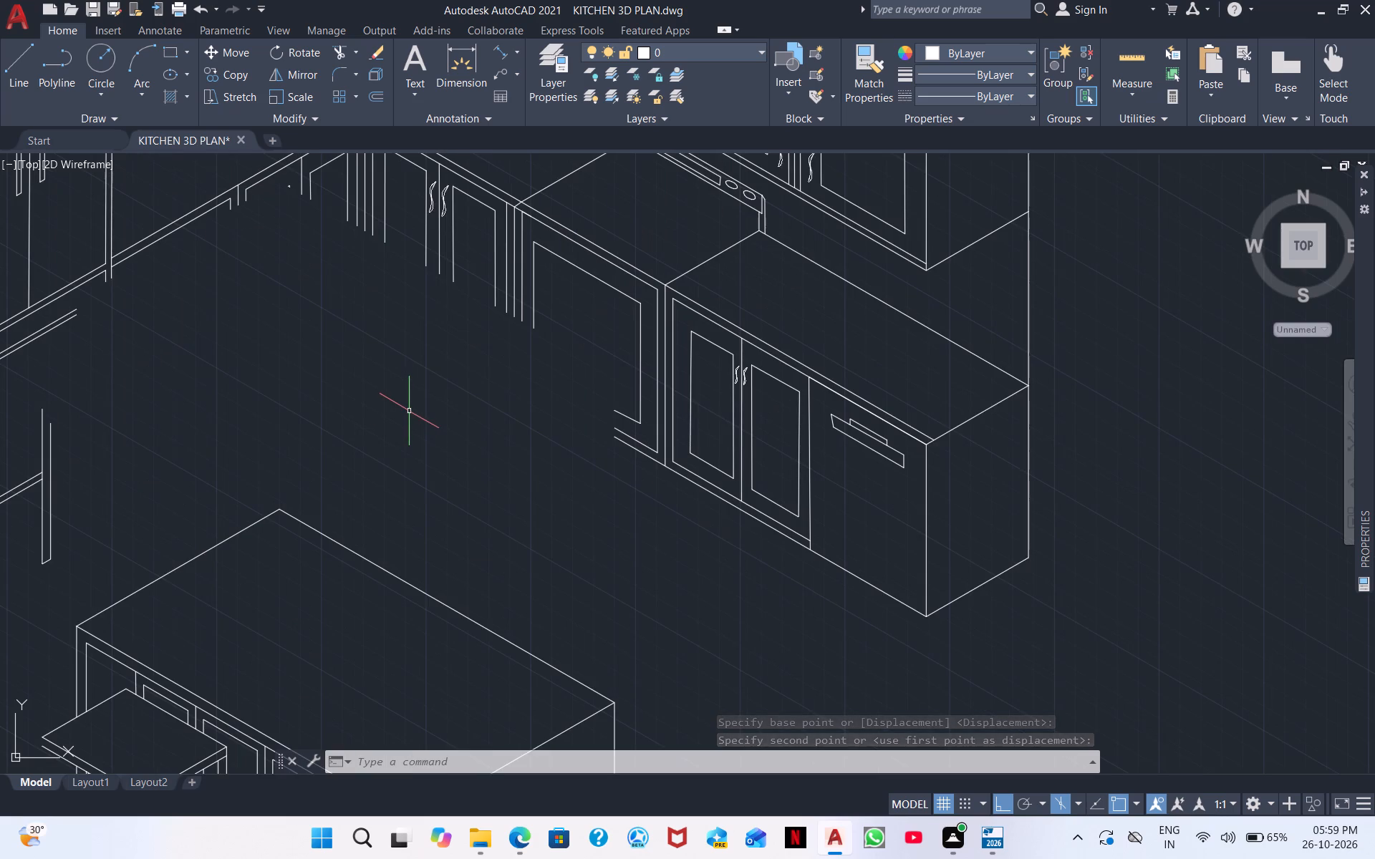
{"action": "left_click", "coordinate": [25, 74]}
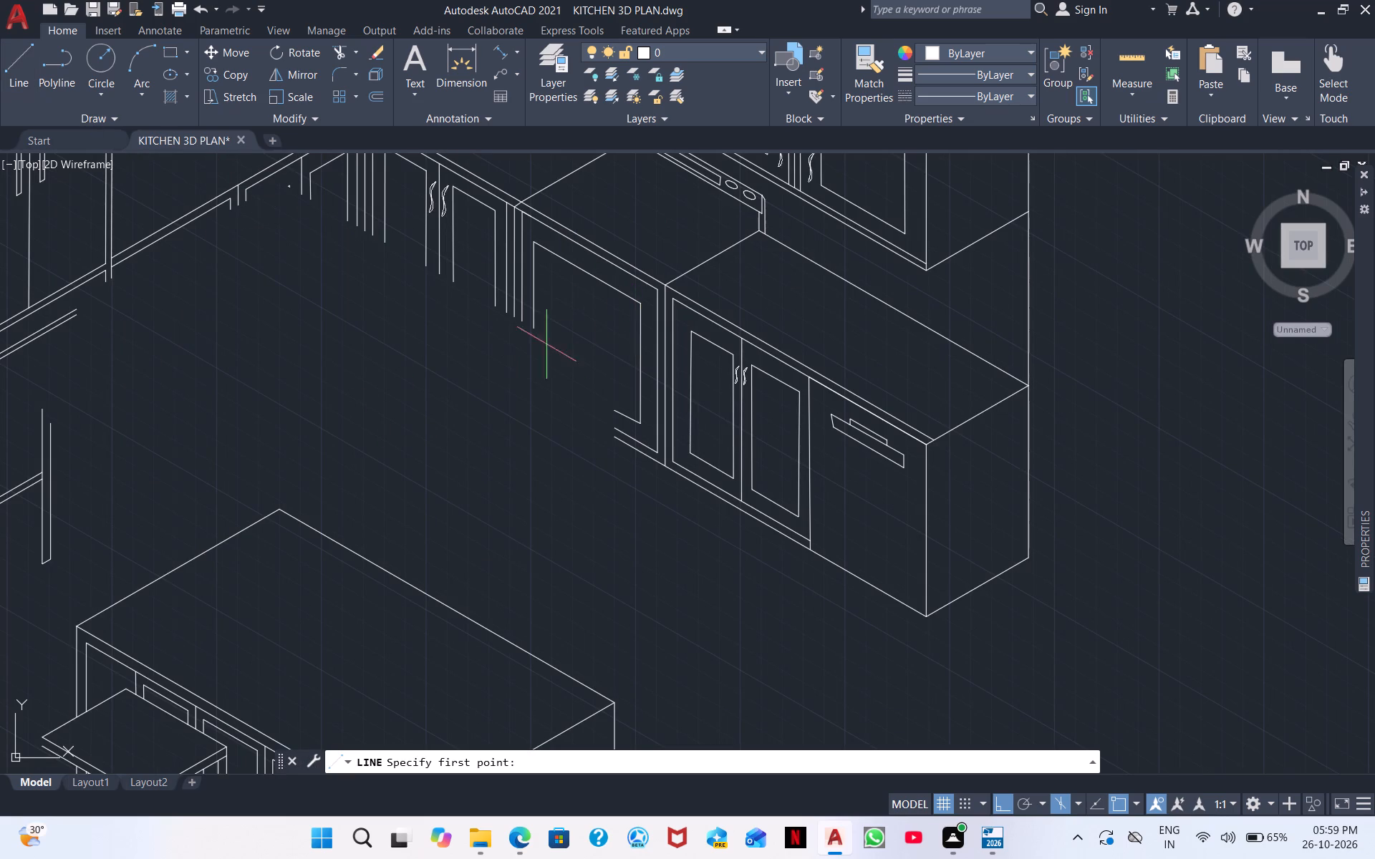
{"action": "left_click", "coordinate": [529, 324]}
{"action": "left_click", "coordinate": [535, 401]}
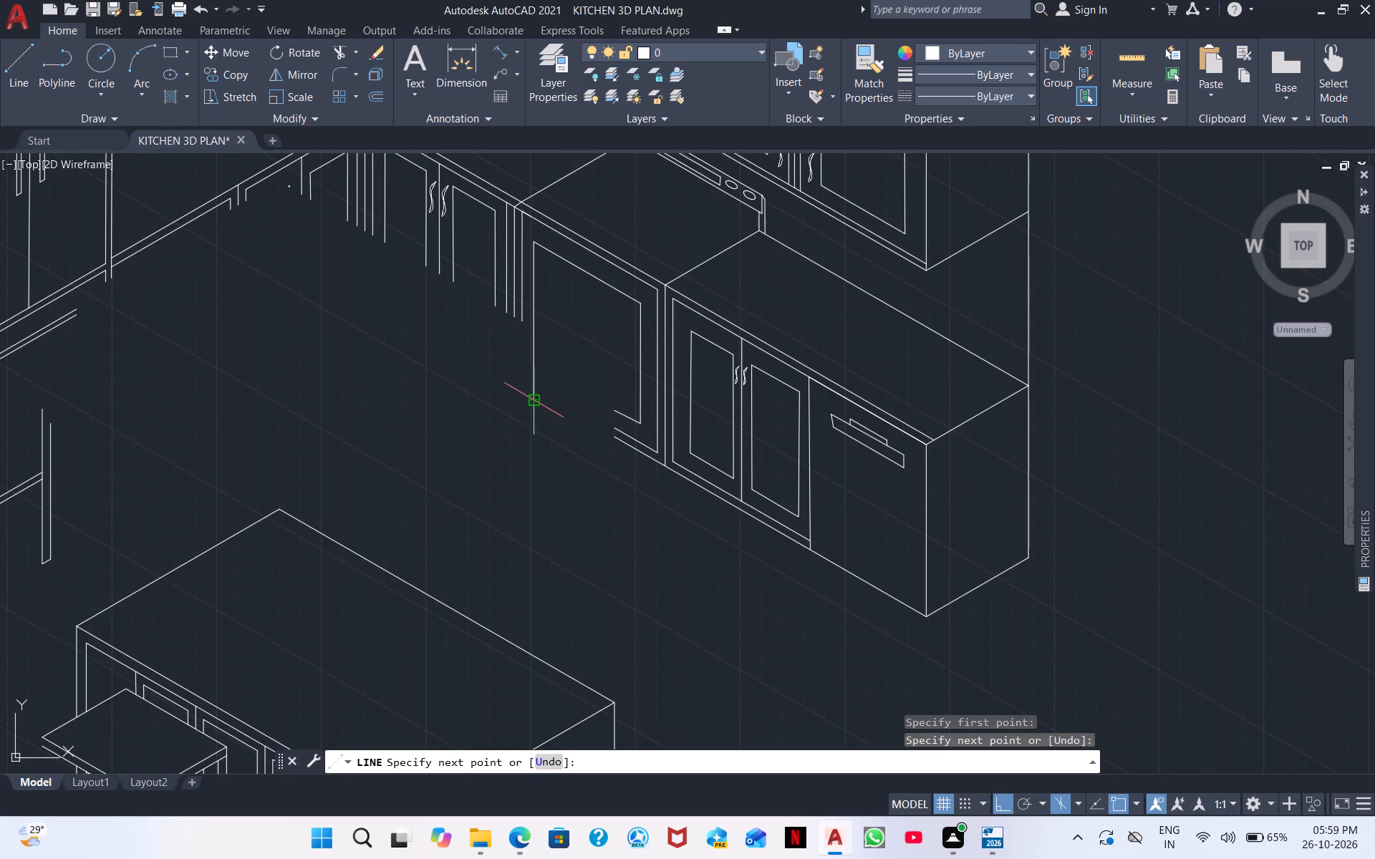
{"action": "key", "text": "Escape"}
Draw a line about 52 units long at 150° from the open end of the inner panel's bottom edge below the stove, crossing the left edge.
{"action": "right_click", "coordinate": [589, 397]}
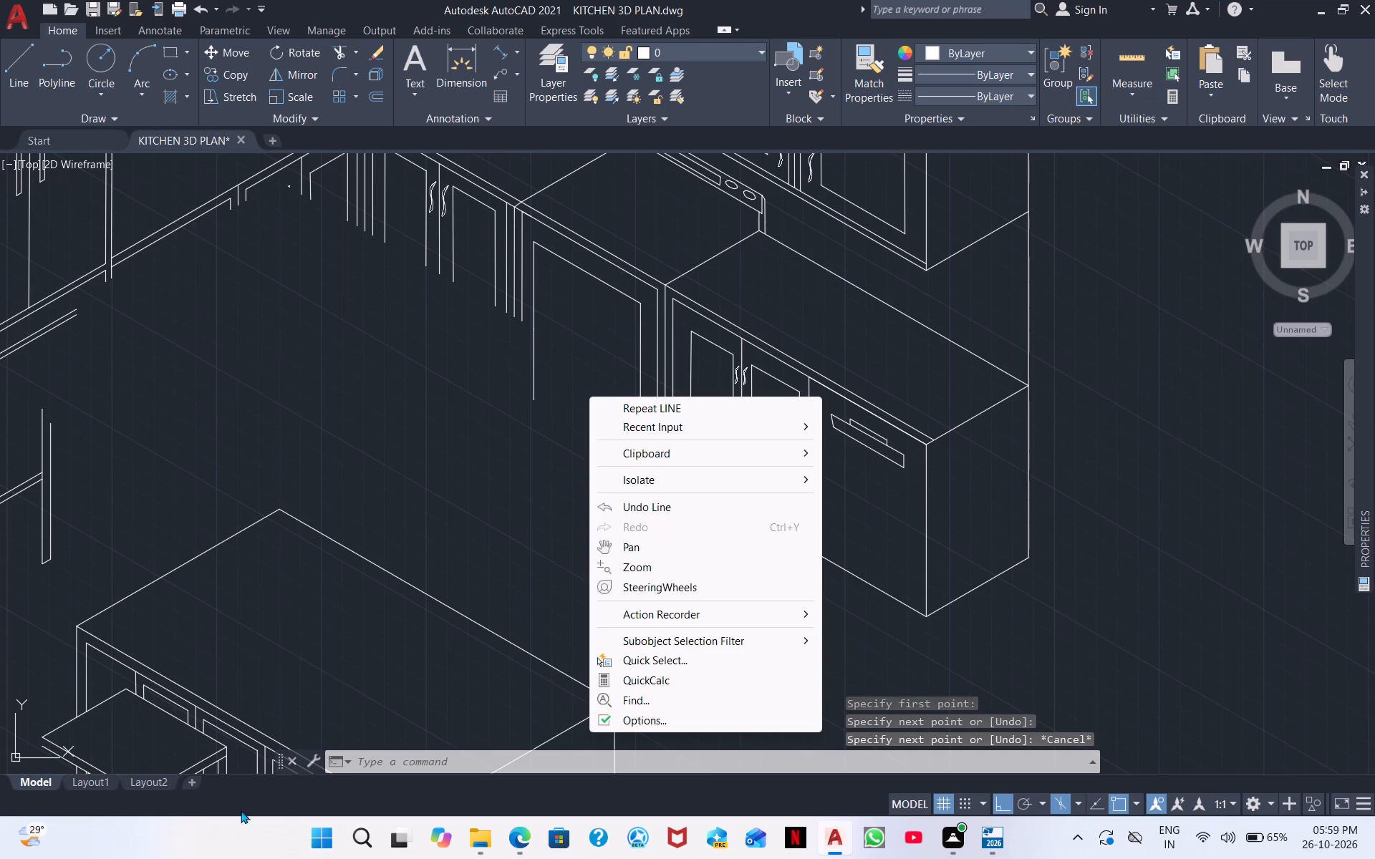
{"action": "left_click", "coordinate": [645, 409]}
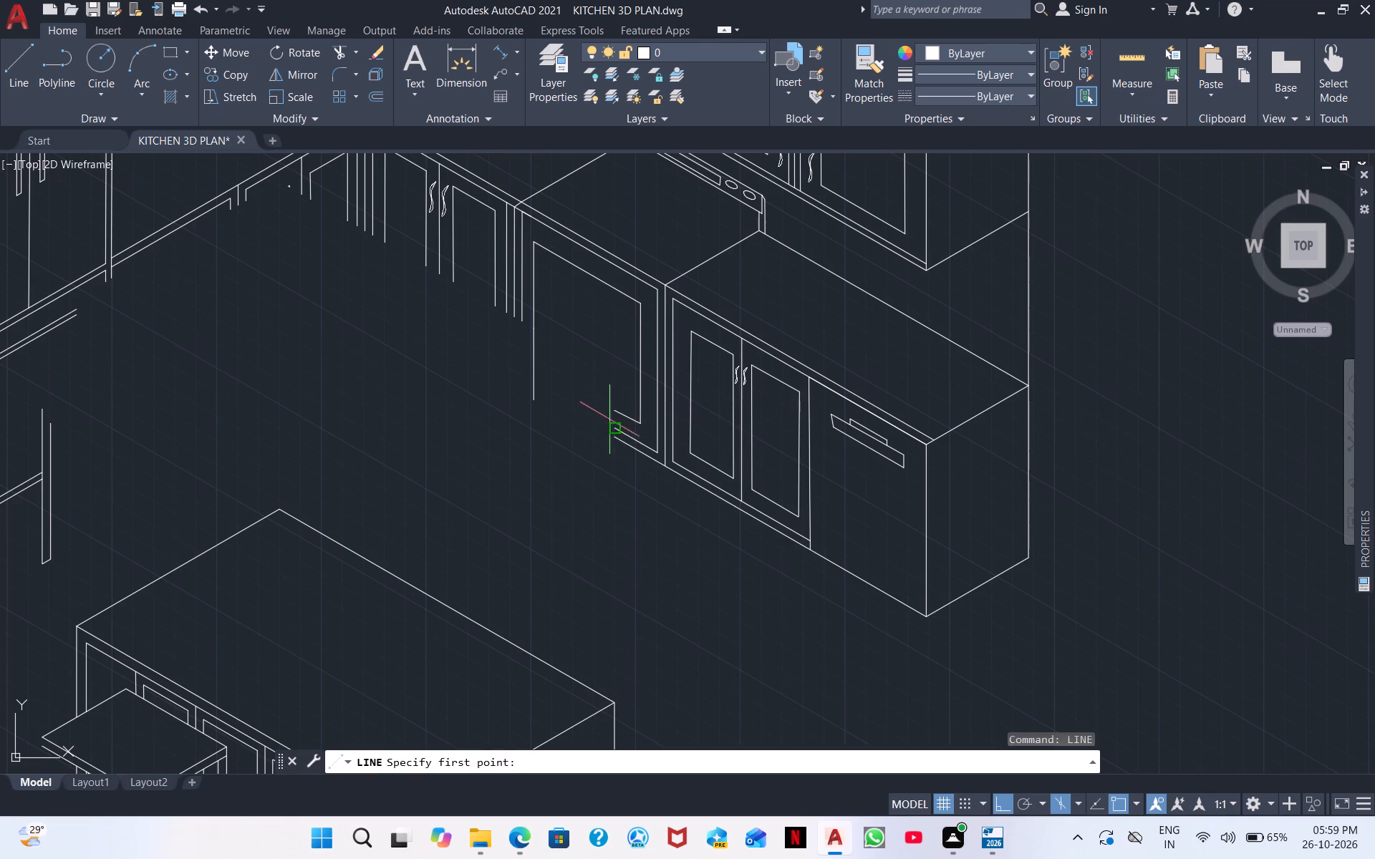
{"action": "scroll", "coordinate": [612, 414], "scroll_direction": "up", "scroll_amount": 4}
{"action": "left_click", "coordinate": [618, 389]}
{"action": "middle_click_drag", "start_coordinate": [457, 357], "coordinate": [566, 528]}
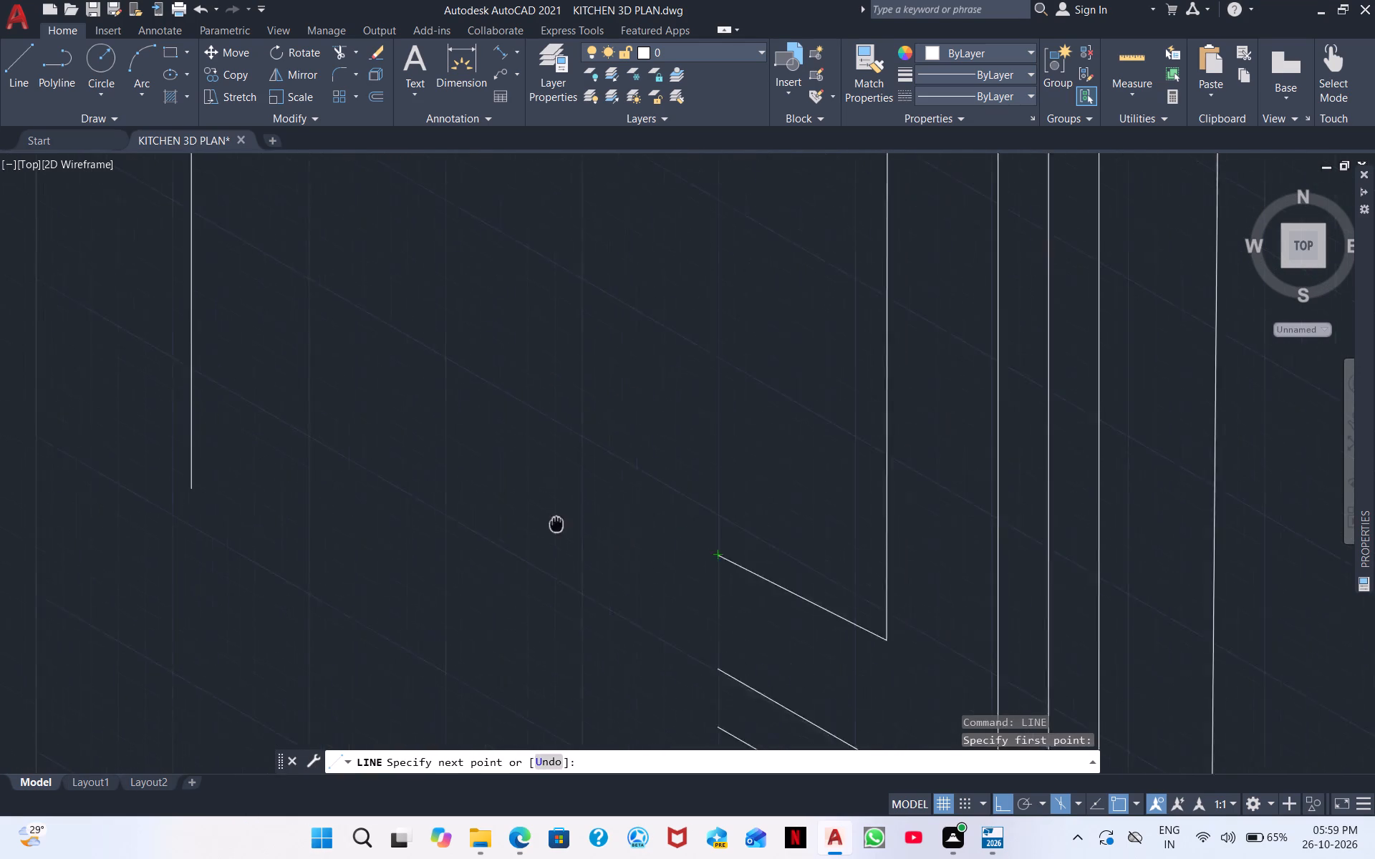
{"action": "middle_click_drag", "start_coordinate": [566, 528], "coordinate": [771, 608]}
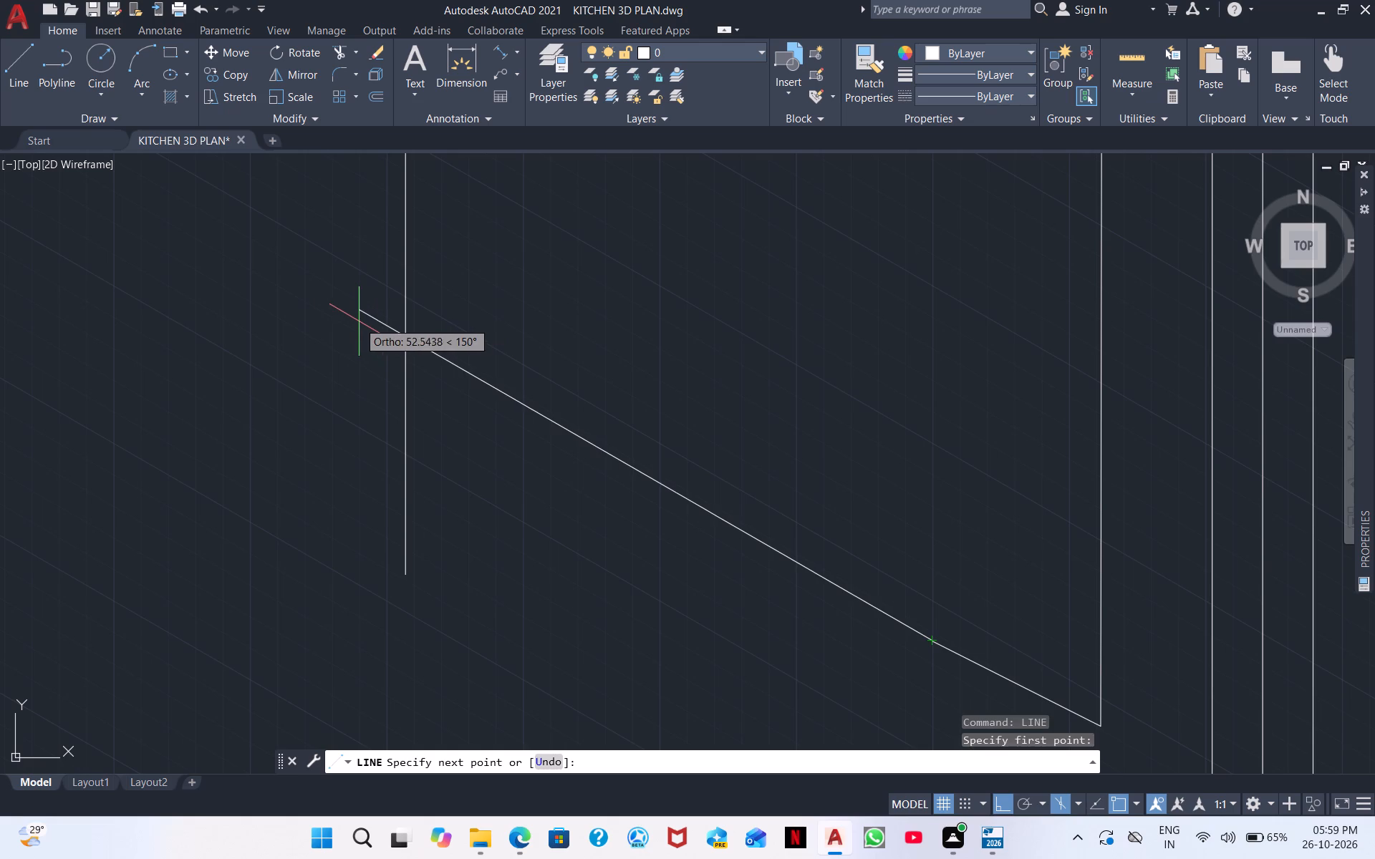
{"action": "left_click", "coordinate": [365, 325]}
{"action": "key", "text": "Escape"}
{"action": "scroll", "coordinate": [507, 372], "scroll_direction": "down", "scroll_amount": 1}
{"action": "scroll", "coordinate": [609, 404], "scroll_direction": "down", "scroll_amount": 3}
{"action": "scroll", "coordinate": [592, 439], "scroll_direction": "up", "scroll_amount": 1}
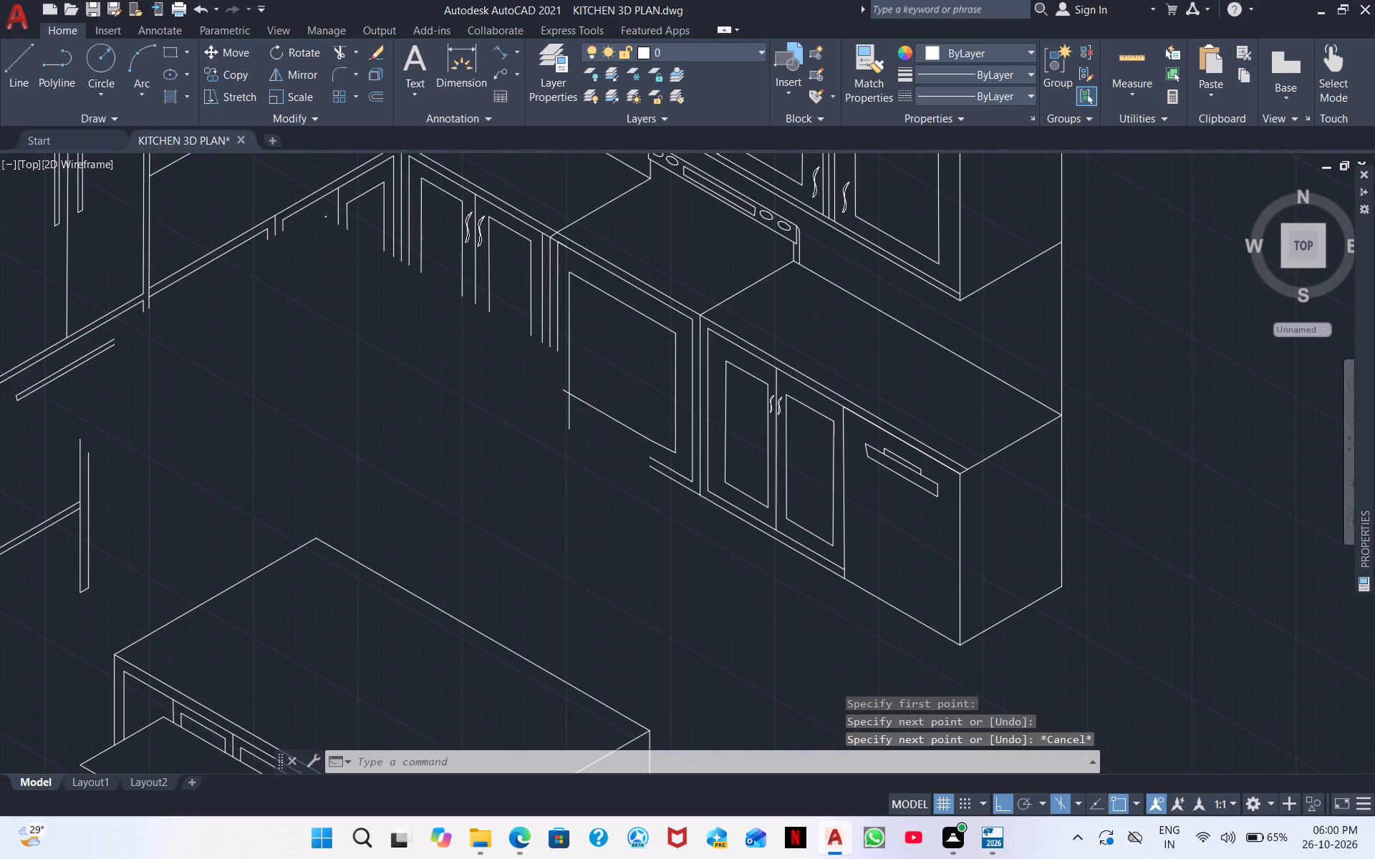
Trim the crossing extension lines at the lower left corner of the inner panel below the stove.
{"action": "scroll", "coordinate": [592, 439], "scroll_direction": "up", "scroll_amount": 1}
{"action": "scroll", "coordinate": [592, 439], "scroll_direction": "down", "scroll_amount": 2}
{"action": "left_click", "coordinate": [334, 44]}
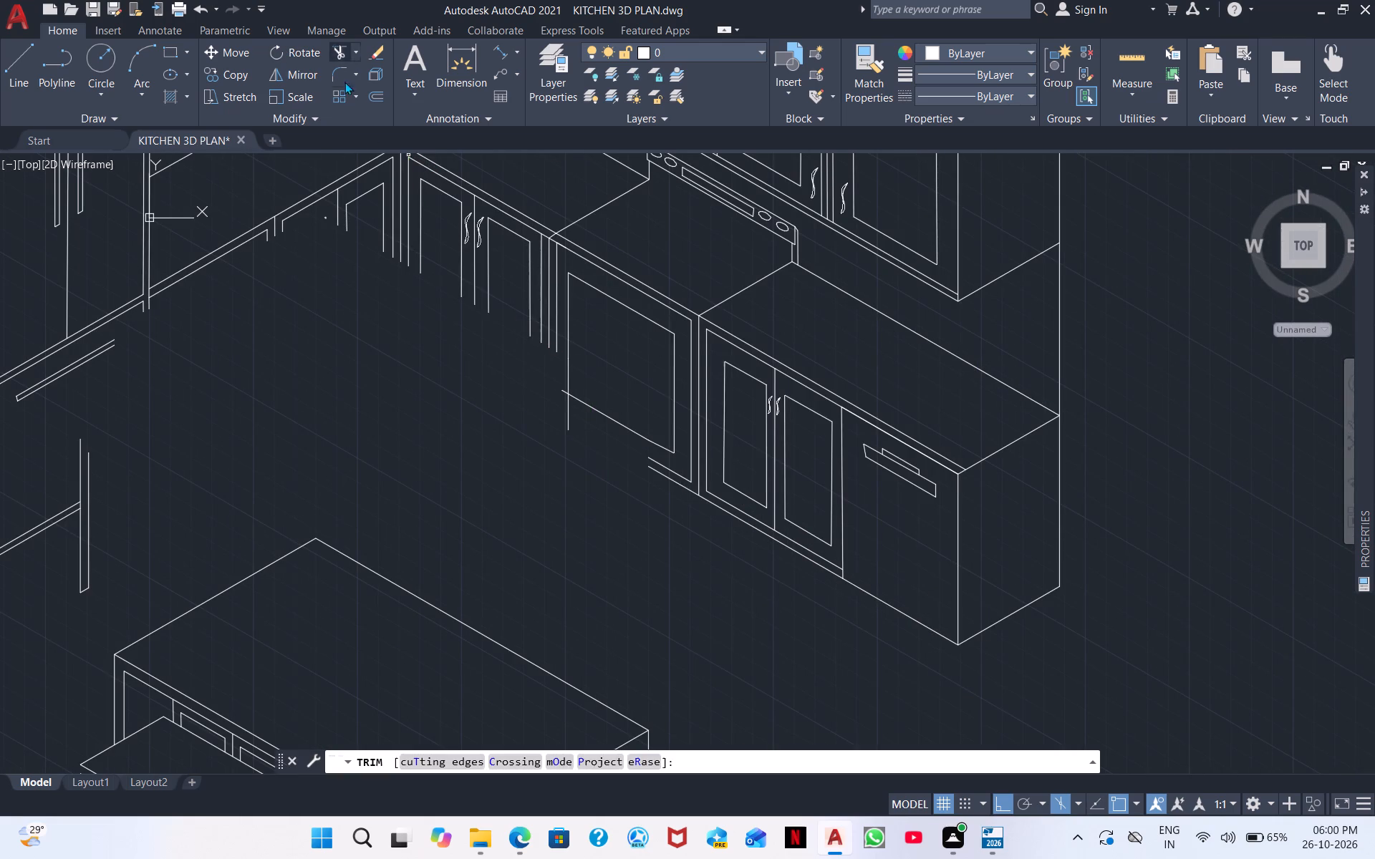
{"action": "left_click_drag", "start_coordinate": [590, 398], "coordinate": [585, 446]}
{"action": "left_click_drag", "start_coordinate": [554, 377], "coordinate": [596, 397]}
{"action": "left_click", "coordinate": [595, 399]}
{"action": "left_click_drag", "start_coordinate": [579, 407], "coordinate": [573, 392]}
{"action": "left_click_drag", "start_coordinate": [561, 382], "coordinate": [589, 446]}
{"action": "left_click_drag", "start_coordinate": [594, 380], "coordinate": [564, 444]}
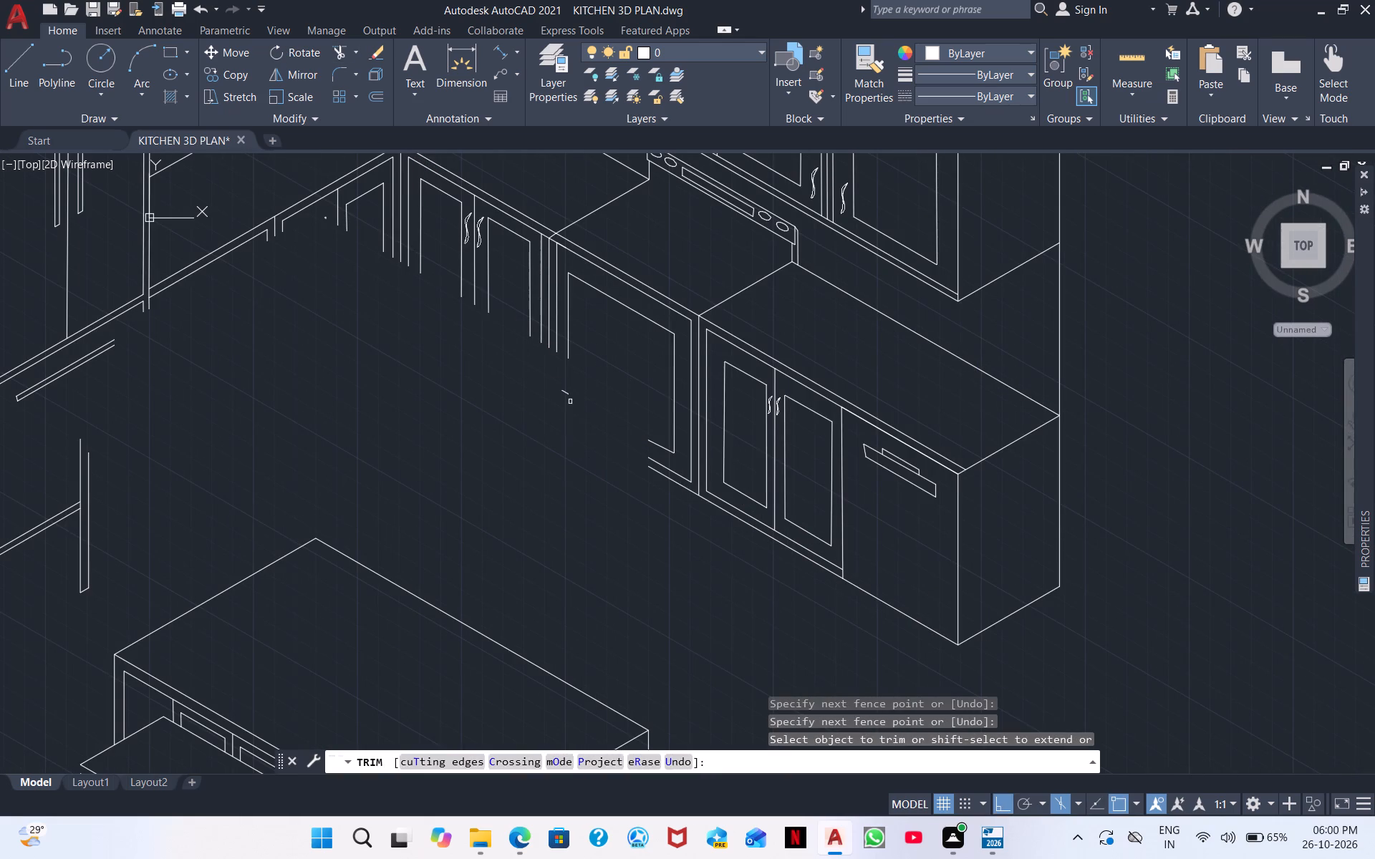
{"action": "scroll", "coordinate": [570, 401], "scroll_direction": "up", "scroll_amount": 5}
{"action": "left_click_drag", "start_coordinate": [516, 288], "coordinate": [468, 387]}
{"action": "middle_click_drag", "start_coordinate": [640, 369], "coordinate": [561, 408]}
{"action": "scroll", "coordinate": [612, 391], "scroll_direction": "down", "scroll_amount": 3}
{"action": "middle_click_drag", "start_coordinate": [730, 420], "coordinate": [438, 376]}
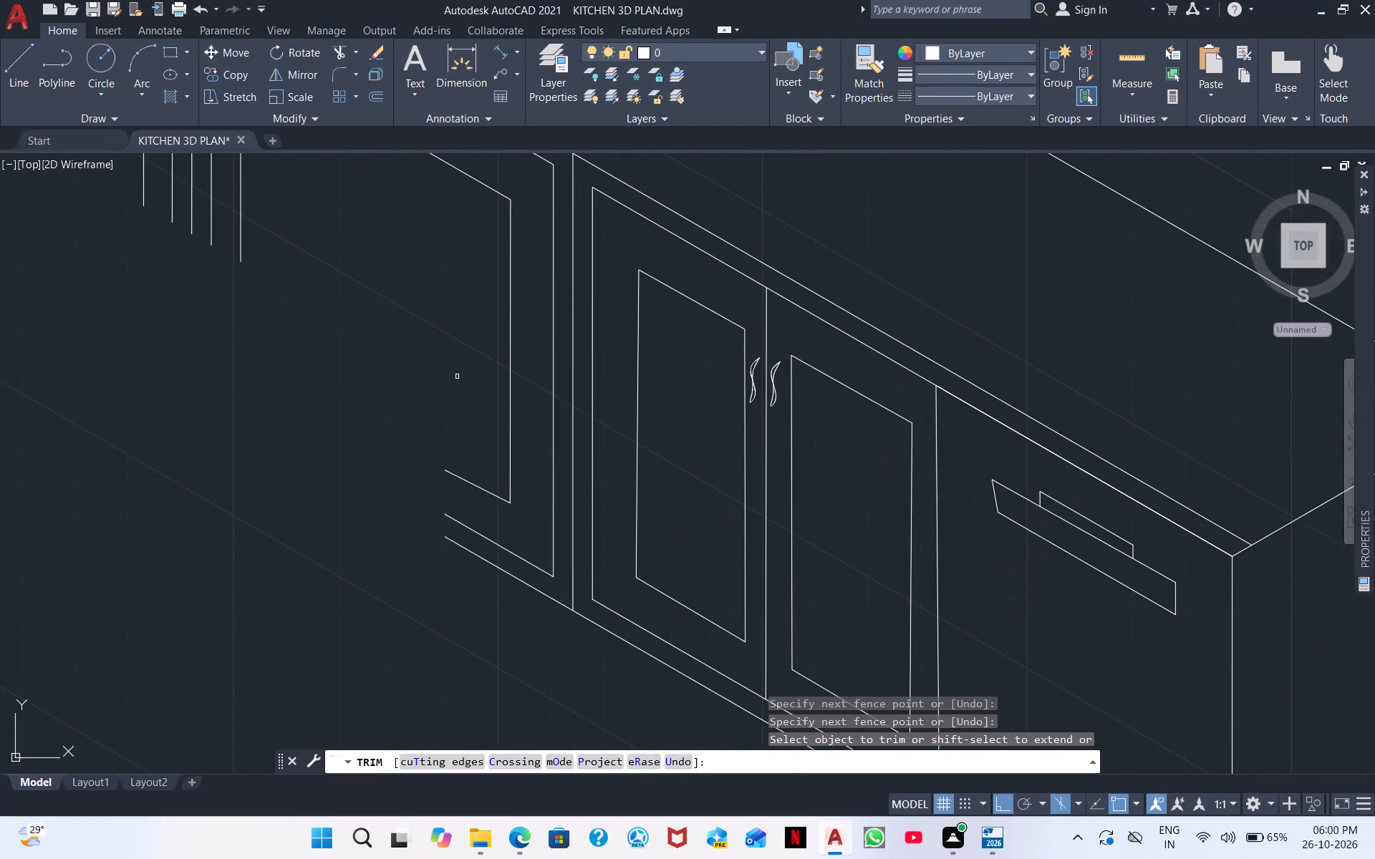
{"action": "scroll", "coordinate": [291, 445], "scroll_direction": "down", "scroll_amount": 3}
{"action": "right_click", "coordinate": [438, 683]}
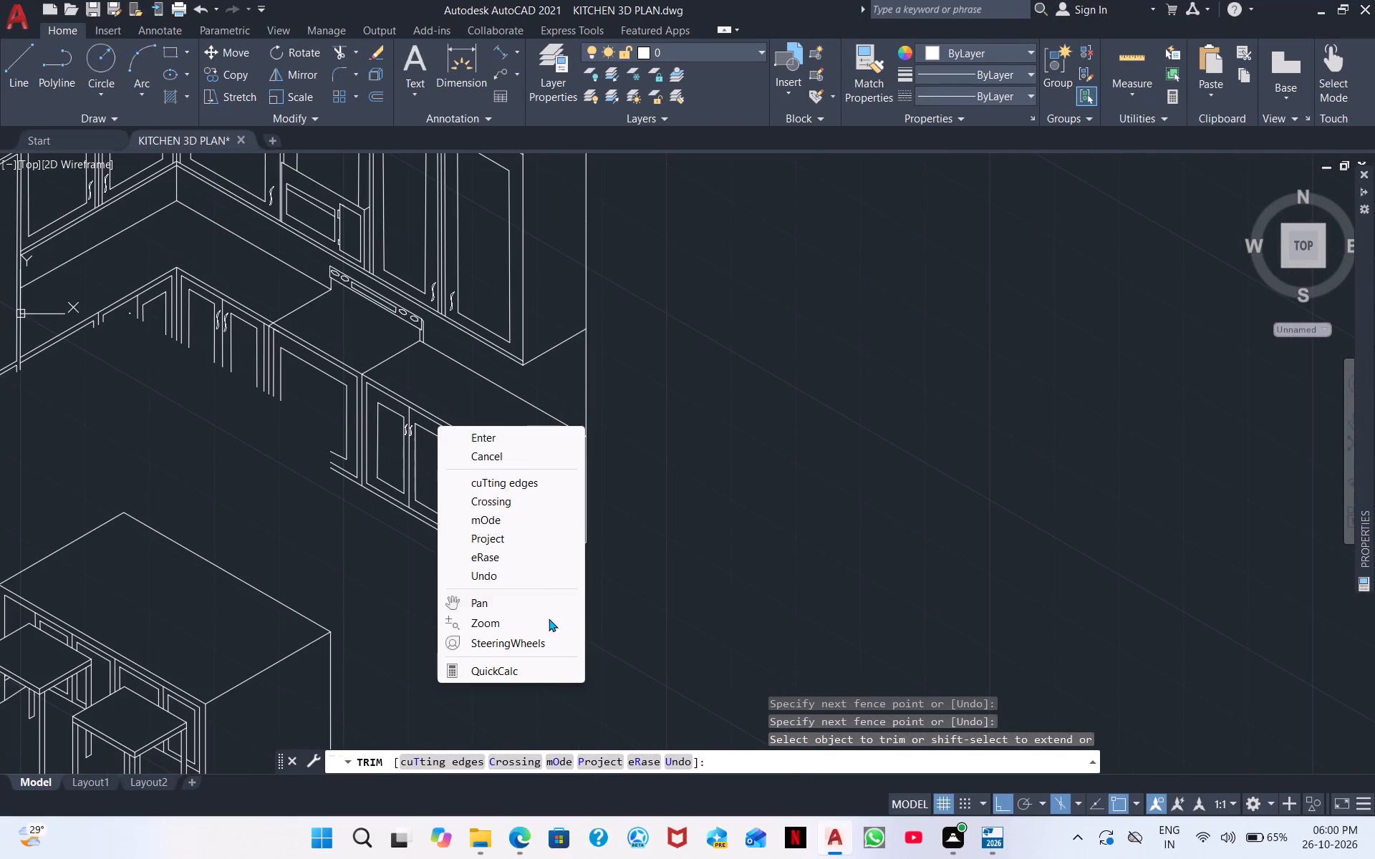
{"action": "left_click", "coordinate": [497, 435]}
Move the kitchen island and two stools straight up, rejoining them with the stool leg left behind at the tall cabinet.
{"action": "right_click", "coordinate": [623, 607]}
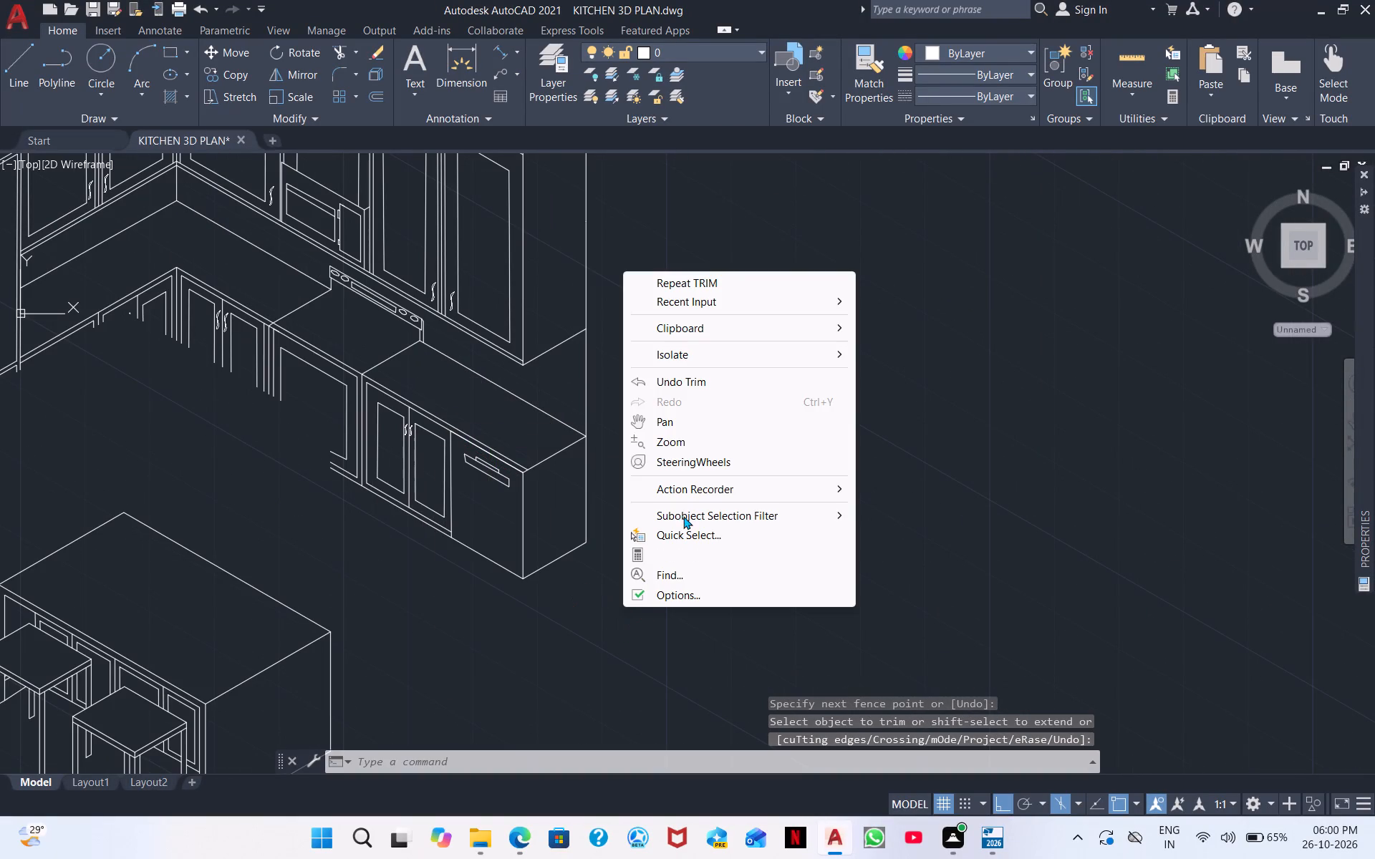
{"action": "scroll", "coordinate": [703, 357], "scroll_direction": "down", "scroll_amount": 2}
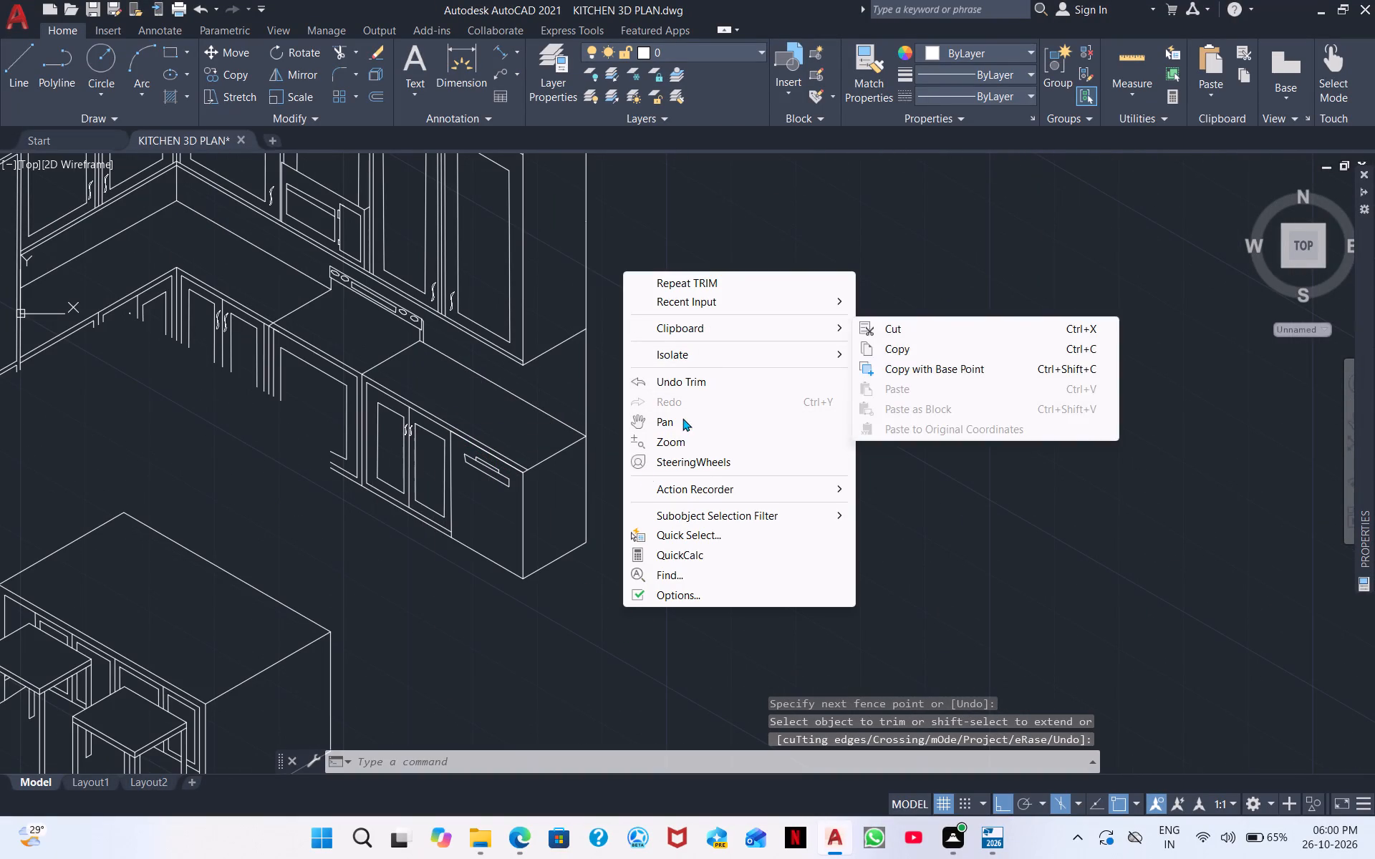
{"action": "middle_click_drag", "start_coordinate": [551, 591], "coordinate": [921, 466]}
{"action": "left_click", "coordinate": [950, 492]}
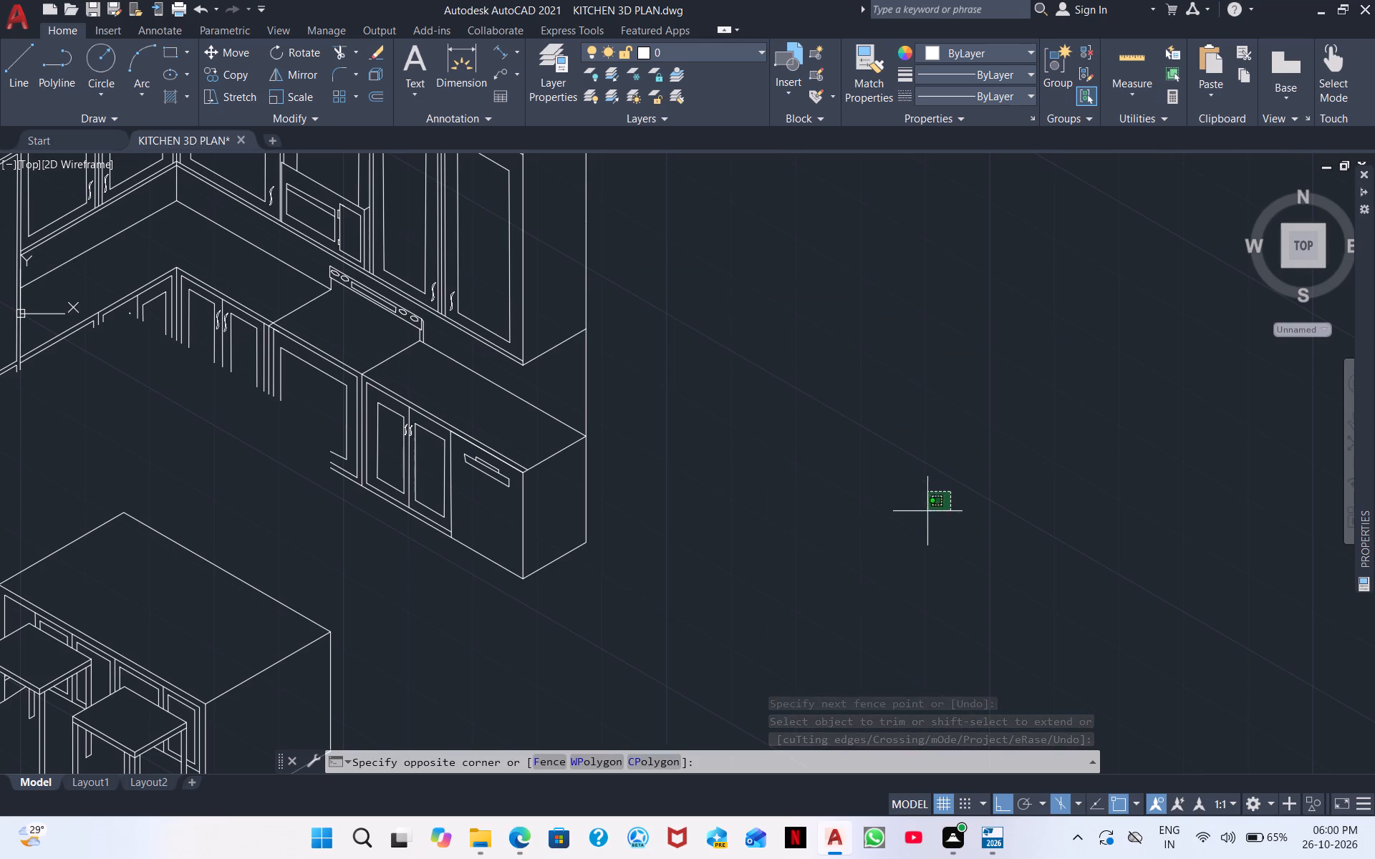
{"action": "middle_click_drag", "start_coordinate": [891, 541], "coordinate": [1132, 350]}
{"action": "left_click", "coordinate": [1061, 465]}
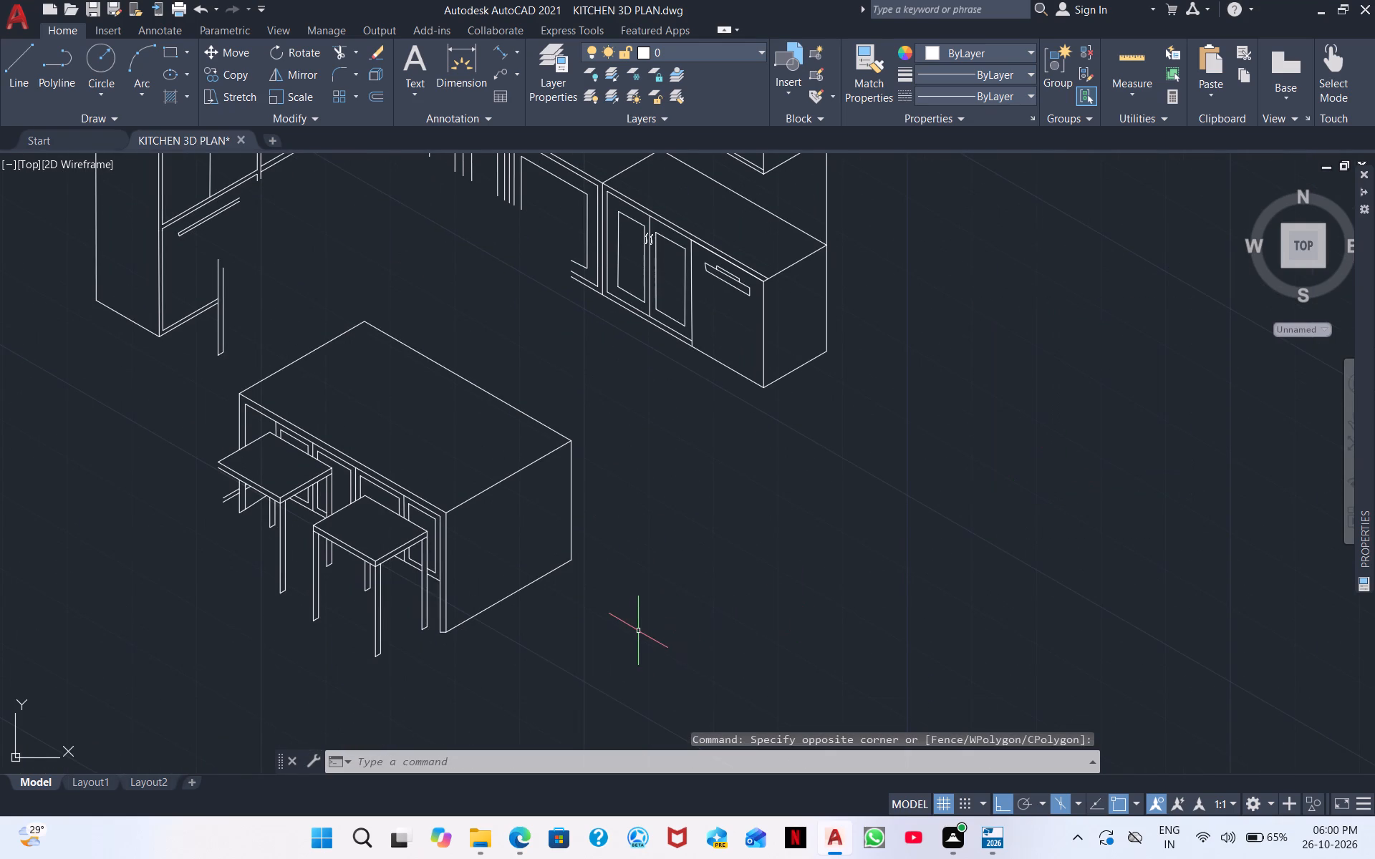
{"action": "left_click", "coordinate": [642, 625]}
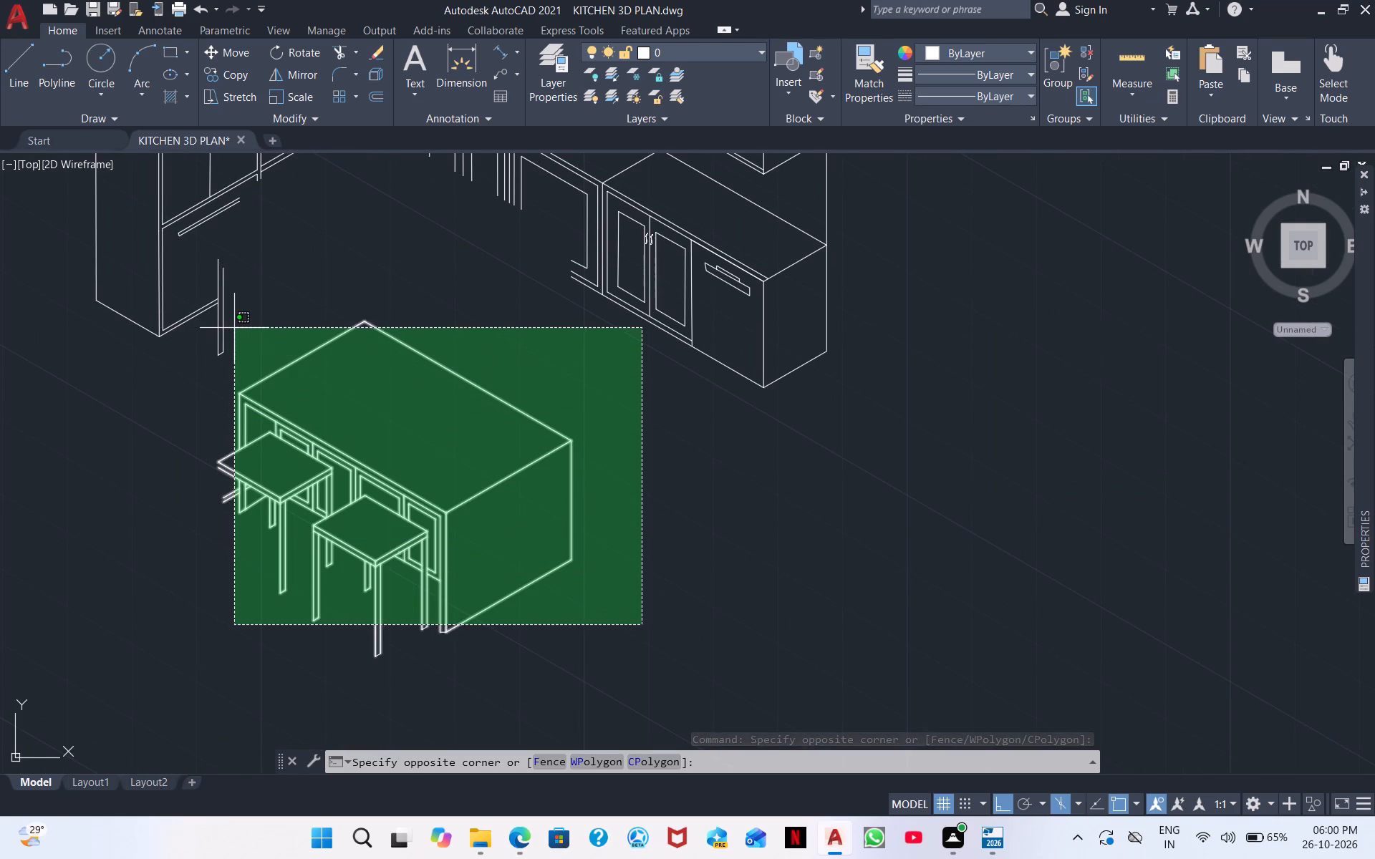
{"action": "left_click", "coordinate": [175, 359]}
{"action": "scroll", "coordinate": [374, 379], "scroll_direction": "up", "scroll_amount": 2}
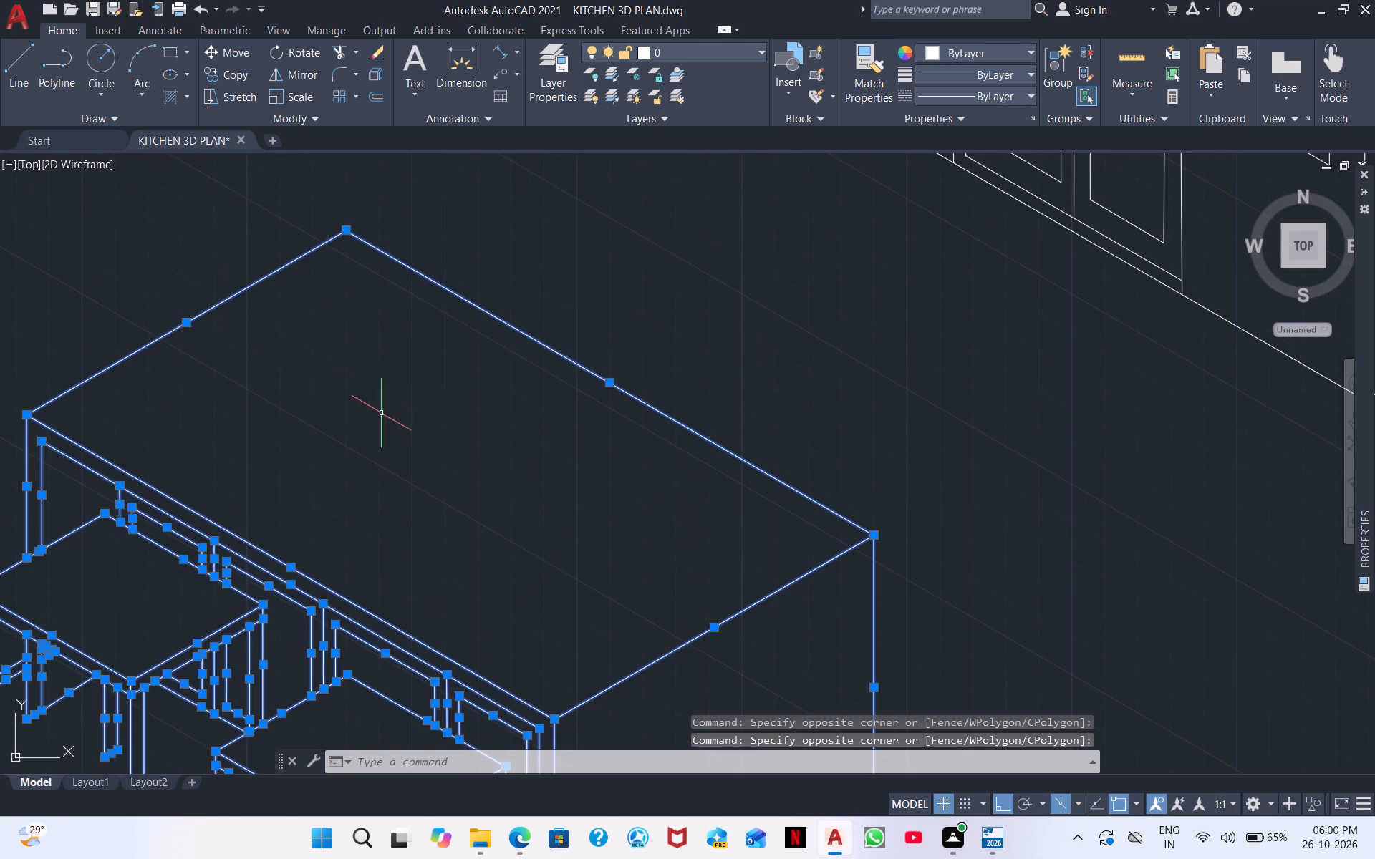
{"action": "right_click", "coordinate": [387, 419]}
{"action": "left_click", "coordinate": [470, 140]}
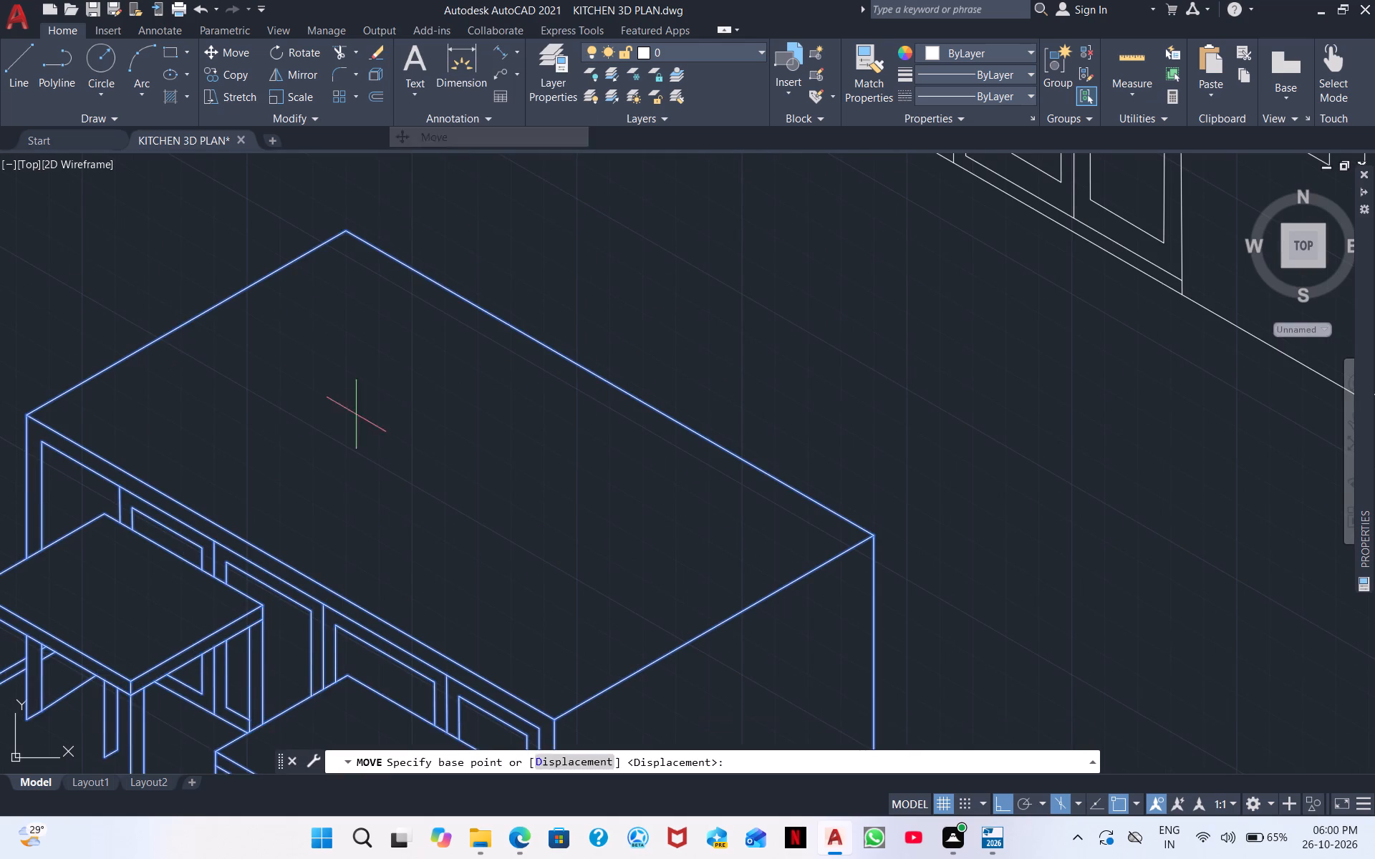
{"action": "middle_click_drag", "start_coordinate": [371, 472], "coordinate": [611, 273]}
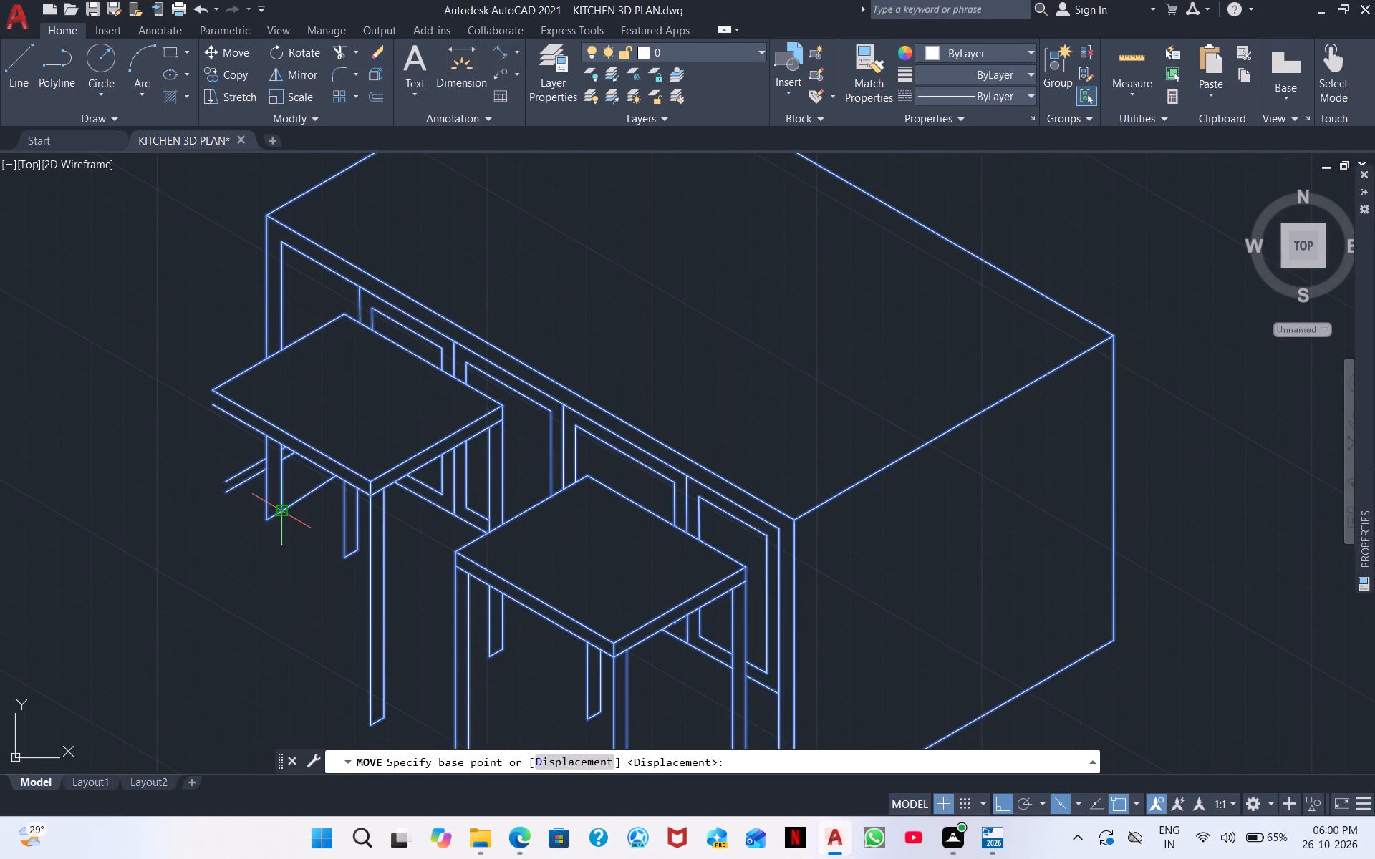
{"action": "scroll", "coordinate": [259, 508], "scroll_direction": "down", "scroll_amount": 2}
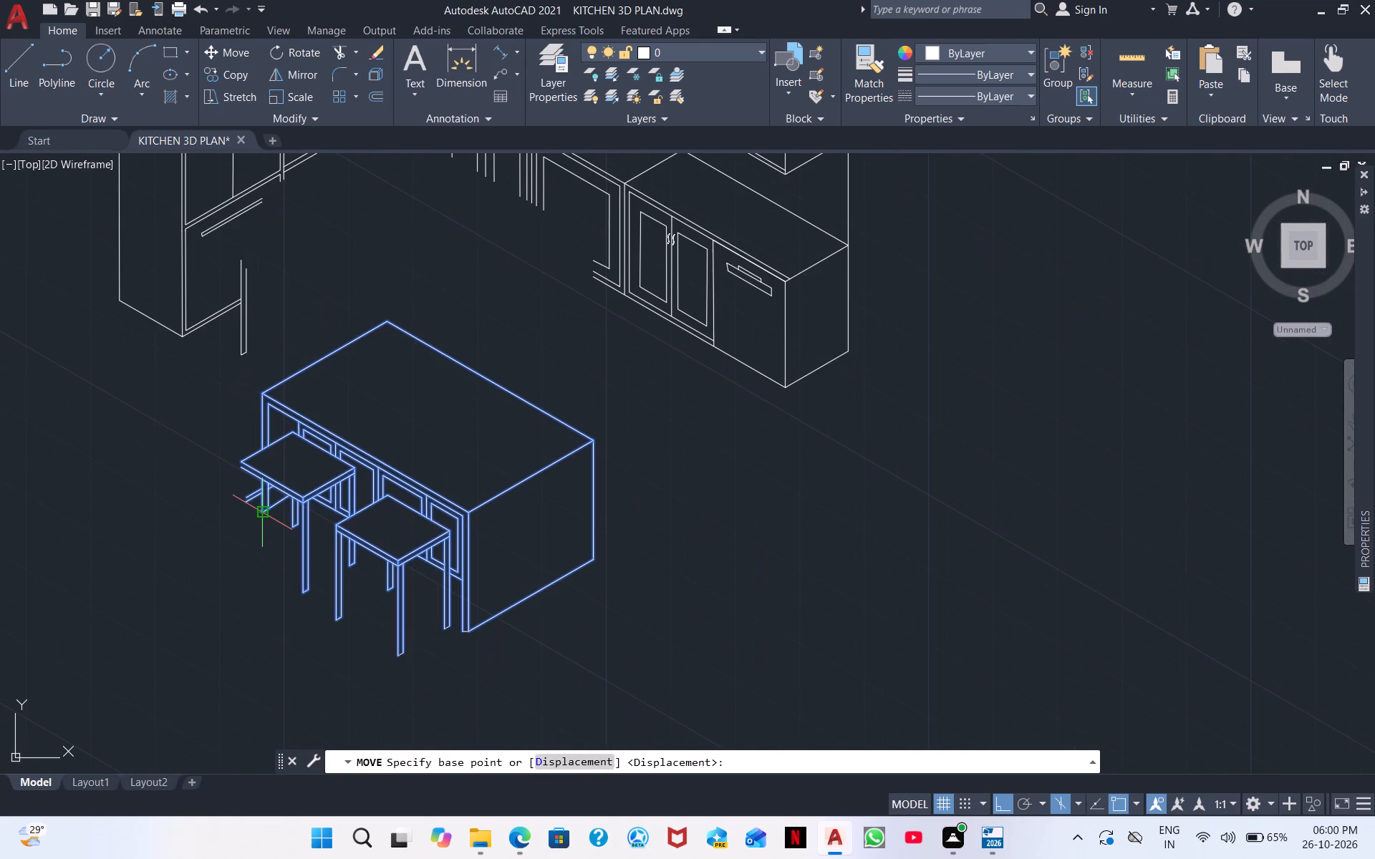
{"action": "scroll", "coordinate": [265, 508], "scroll_direction": "up", "scroll_amount": 3}
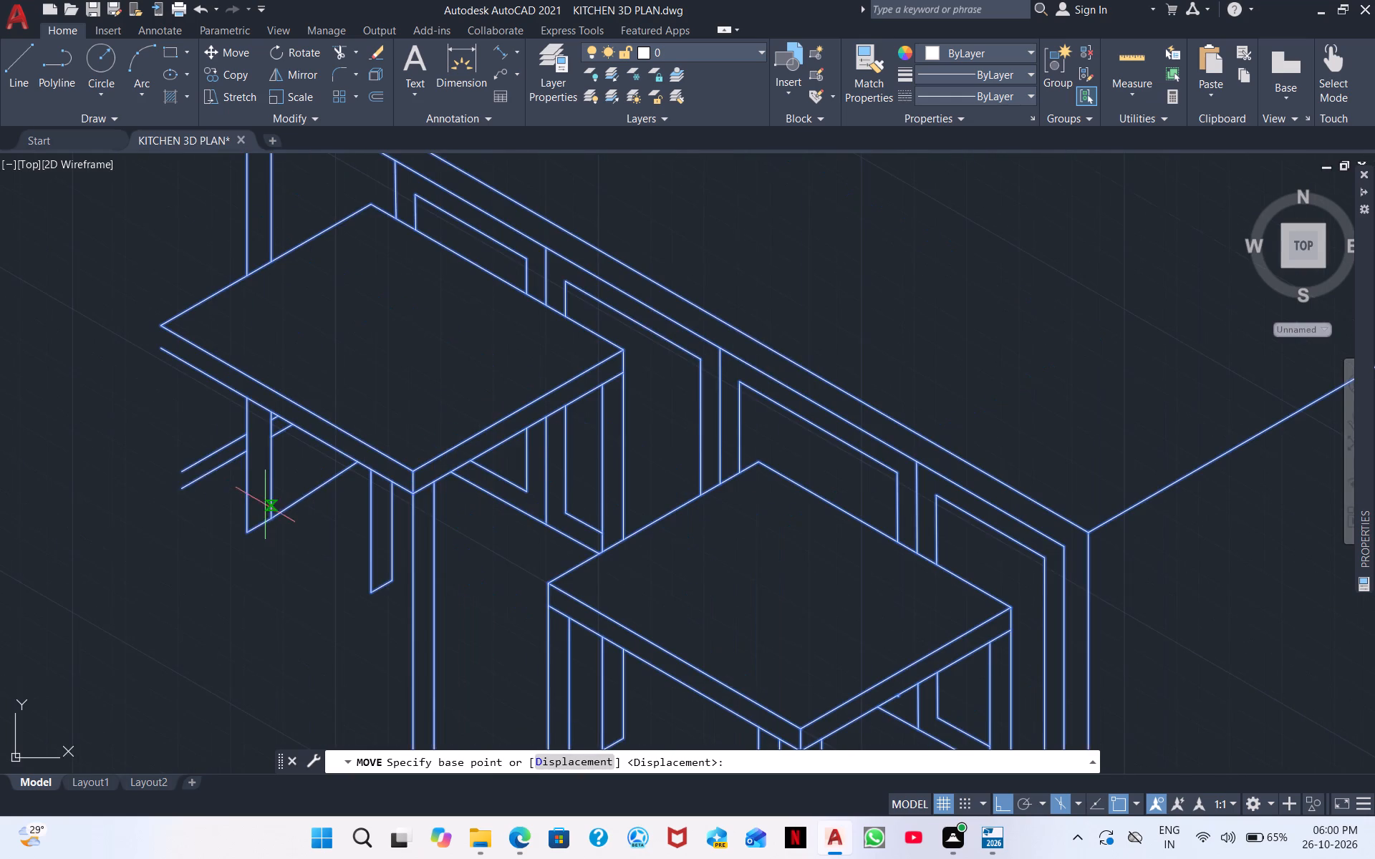
{"action": "left_click", "coordinate": [186, 484]}
{"action": "middle_click_drag", "start_coordinate": [200, 277], "coordinate": [354, 858]}
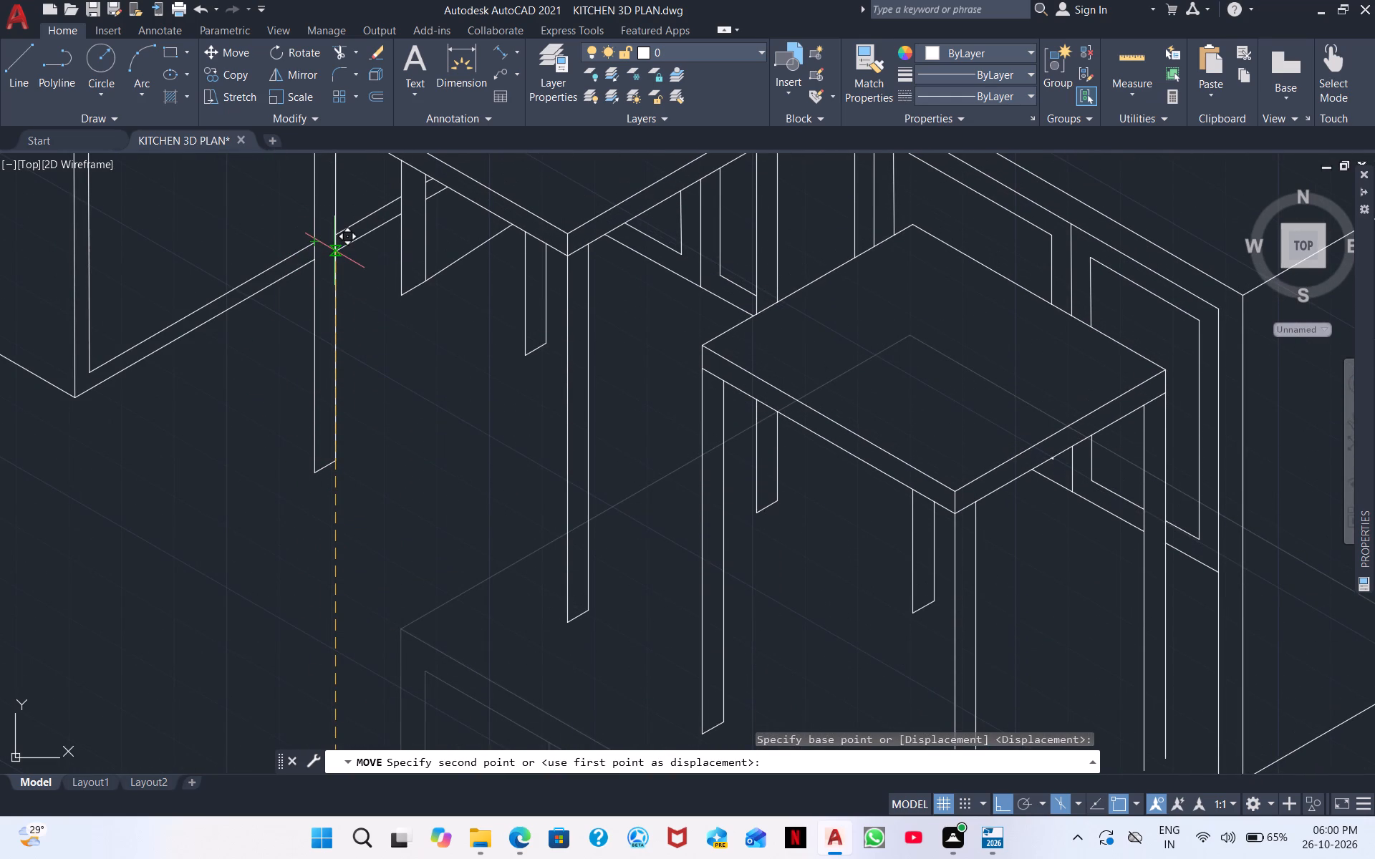
{"action": "left_click", "coordinate": [334, 251]}
{"action": "scroll", "coordinate": [360, 273], "scroll_direction": "down", "scroll_amount": 2}
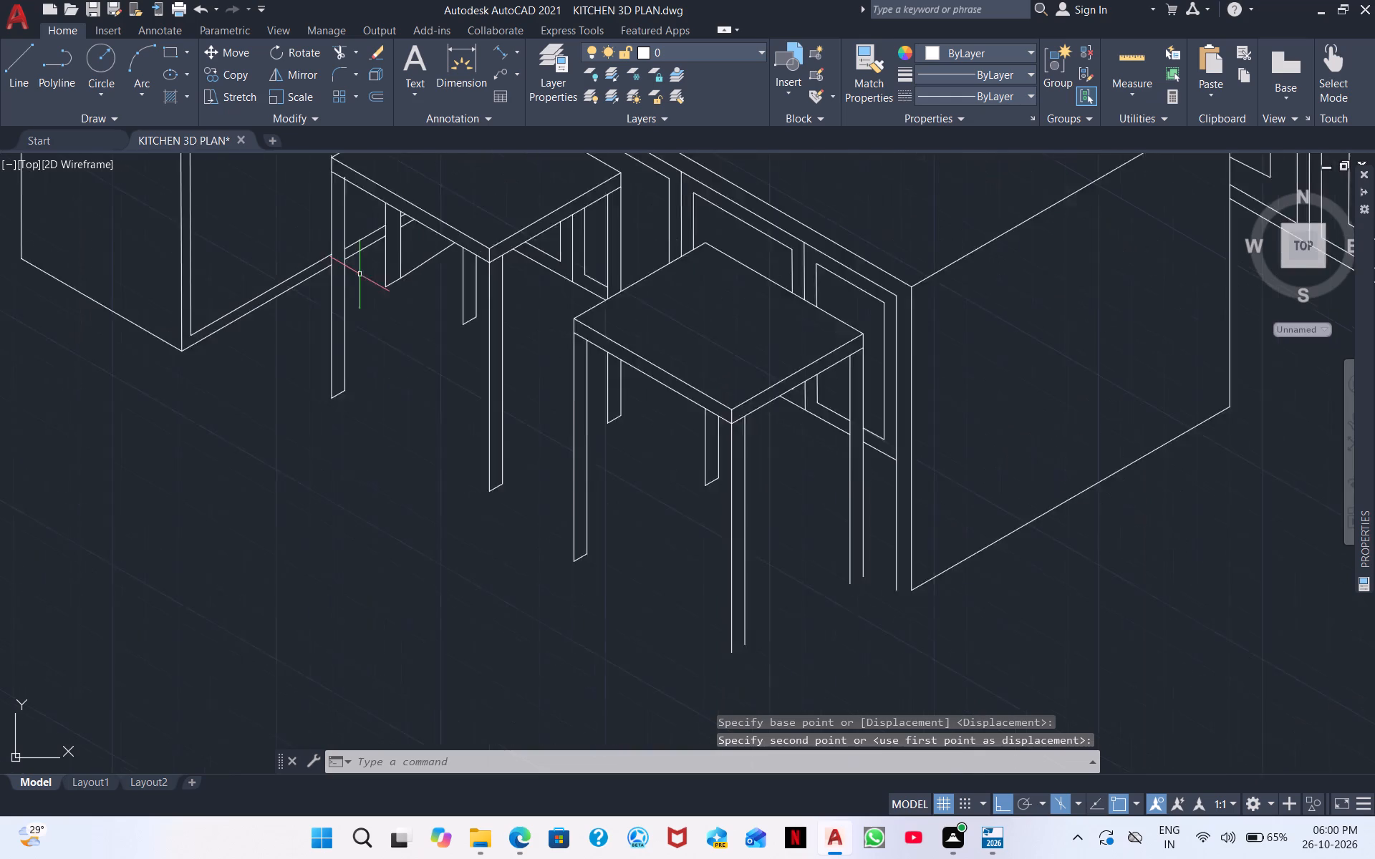
Inspect where the lower cabinet fronts meet the repositioned island's back edge, from the panel below the stove to the corner cabinets.
{"action": "scroll", "coordinate": [359, 275], "scroll_direction": "down", "scroll_amount": 1}
{"action": "middle_click_drag", "start_coordinate": [418, 365], "coordinate": [169, 588]}
{"action": "scroll", "coordinate": [323, 518], "scroll_direction": "up", "scroll_amount": 4}
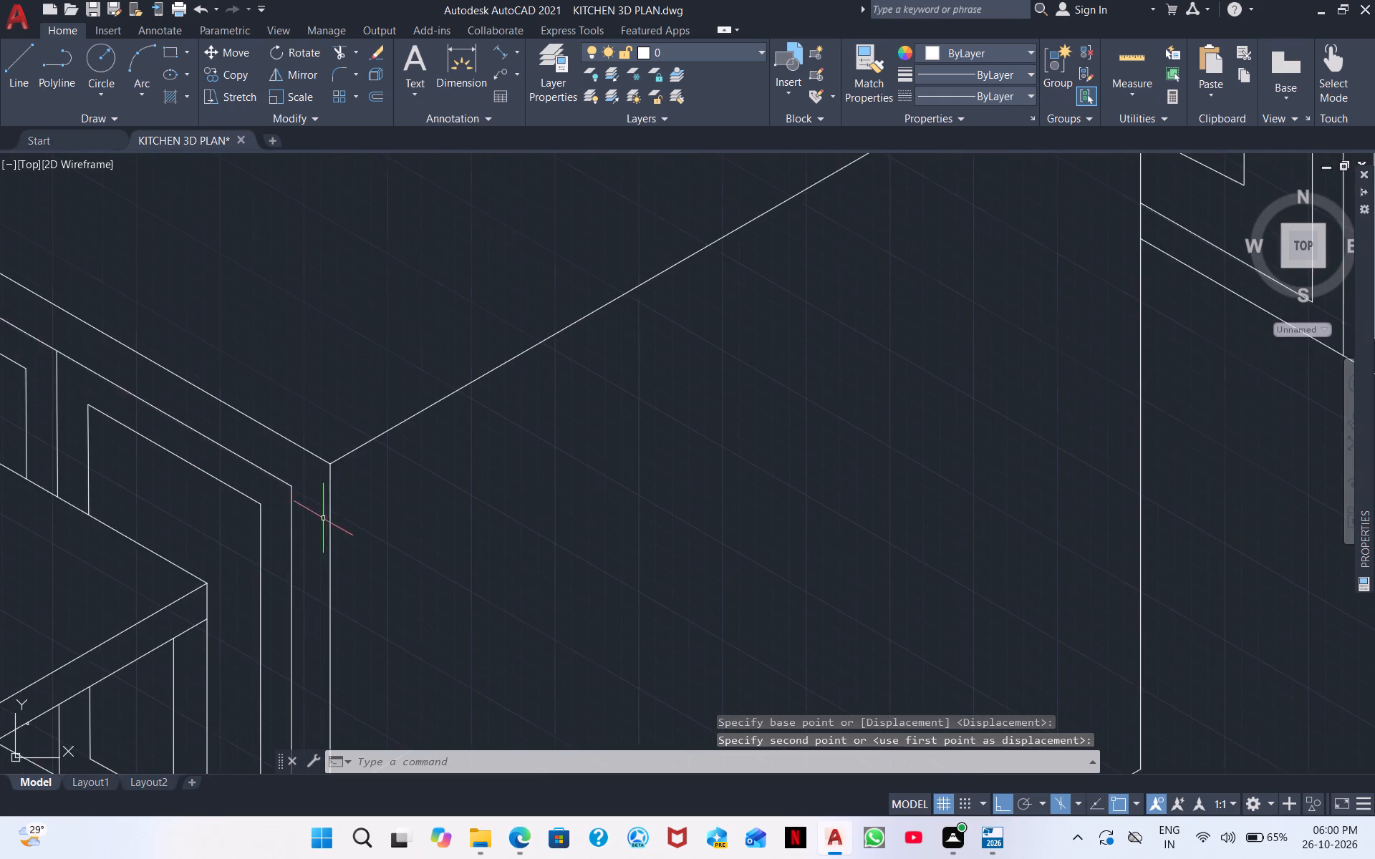
{"action": "middle_click_drag", "start_coordinate": [593, 498], "coordinate": [0, 721]}
{"action": "scroll", "coordinate": [322, 421], "scroll_direction": "up", "scroll_amount": 1}
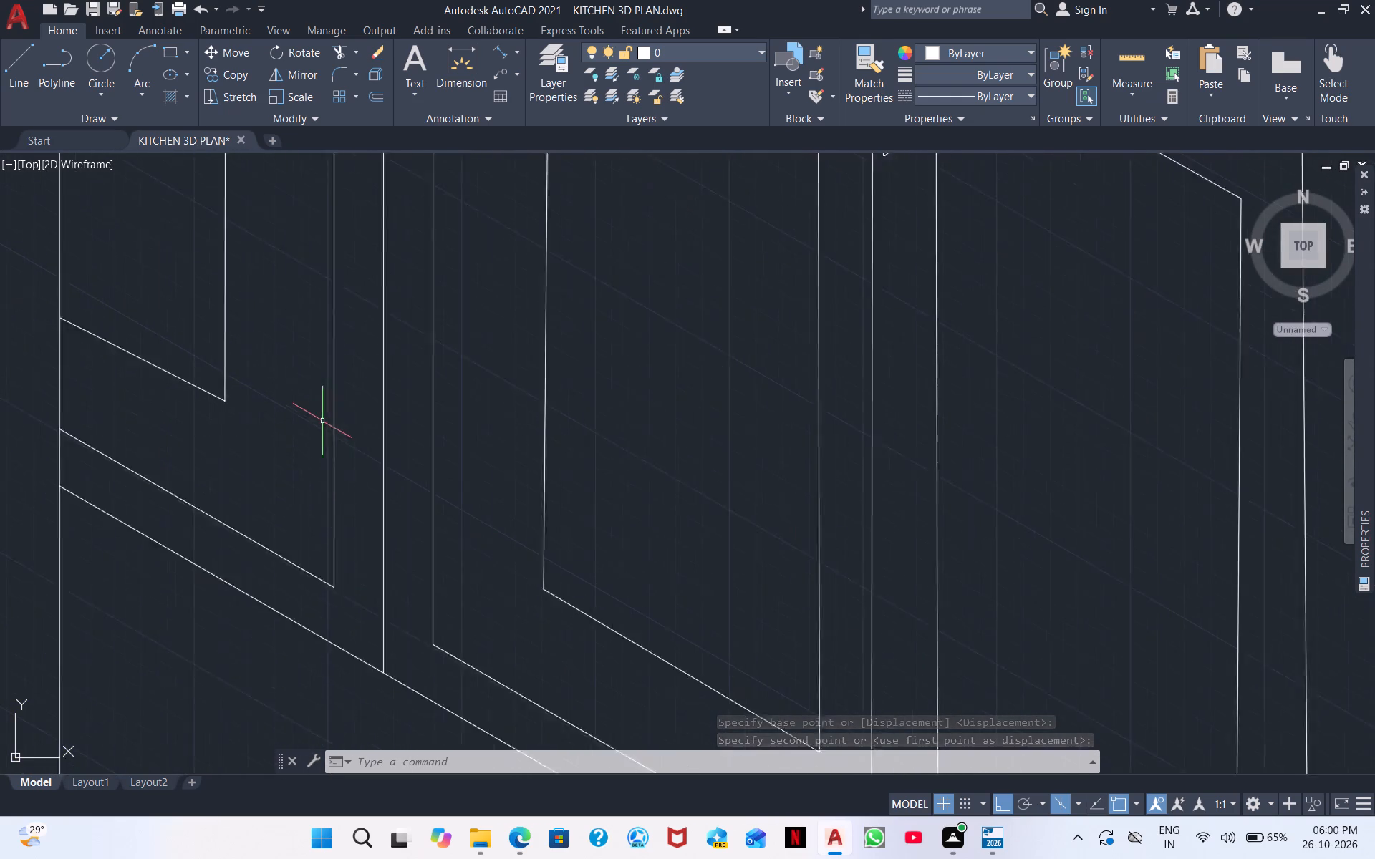
{"action": "scroll", "coordinate": [322, 421], "scroll_direction": "up", "scroll_amount": 3}
{"action": "middle_click_drag", "start_coordinate": [264, 446], "coordinate": [304, 563]}
{"action": "scroll", "coordinate": [298, 562], "scroll_direction": "down", "scroll_amount": 3}
{"action": "scroll", "coordinate": [270, 465], "scroll_direction": "down", "scroll_amount": 1}
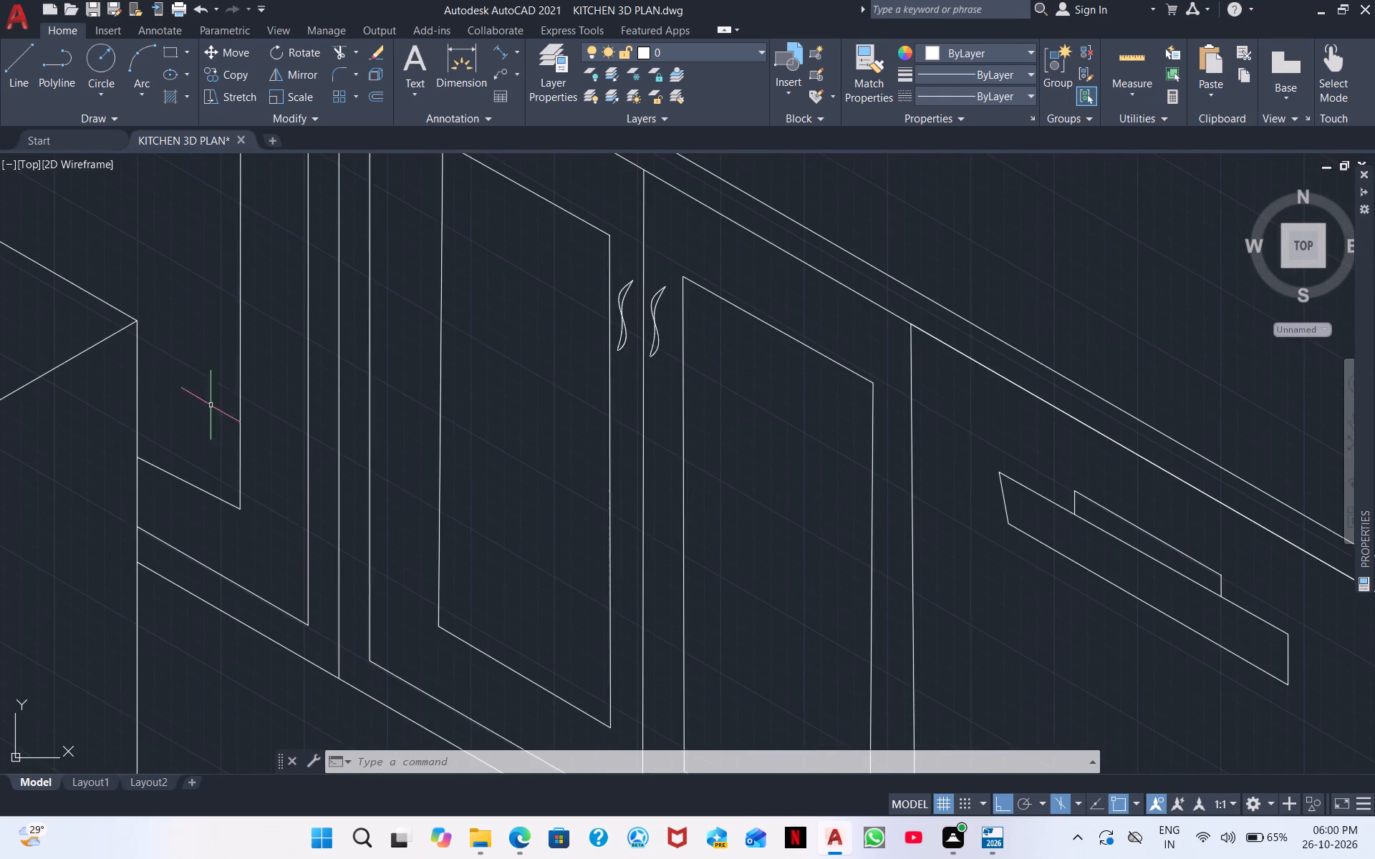
{"action": "middle_click_drag", "start_coordinate": [115, 309], "coordinate": [592, 791]}
{"action": "scroll", "coordinate": [416, 632], "scroll_direction": "up", "scroll_amount": 3}
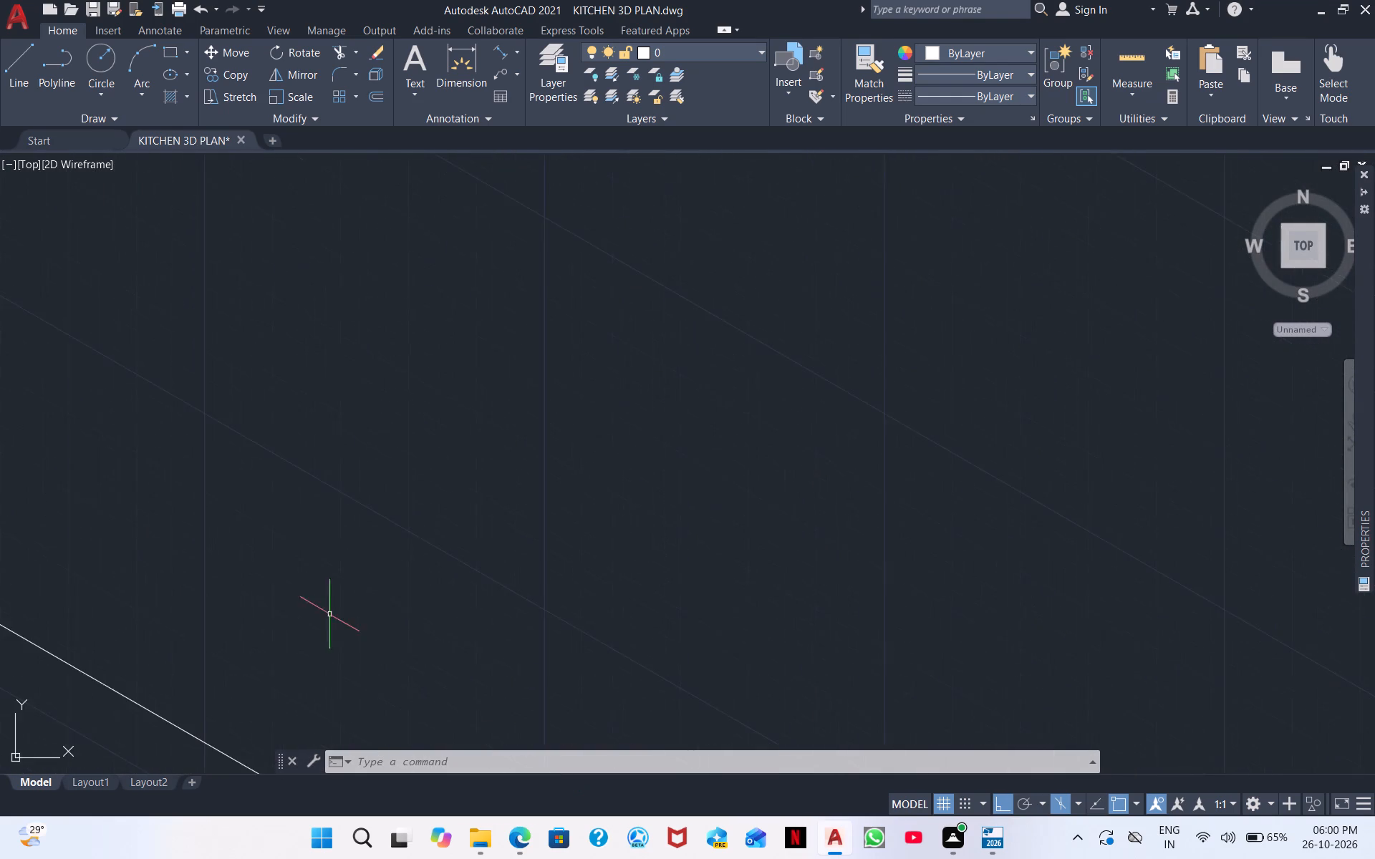
{"action": "middle_click_drag", "start_coordinate": [322, 613], "coordinate": [958, 749]}
{"action": "scroll", "coordinate": [709, 668], "scroll_direction": "down", "scroll_amount": 2}
{"action": "scroll", "coordinate": [655, 689], "scroll_direction": "down", "scroll_amount": 2}
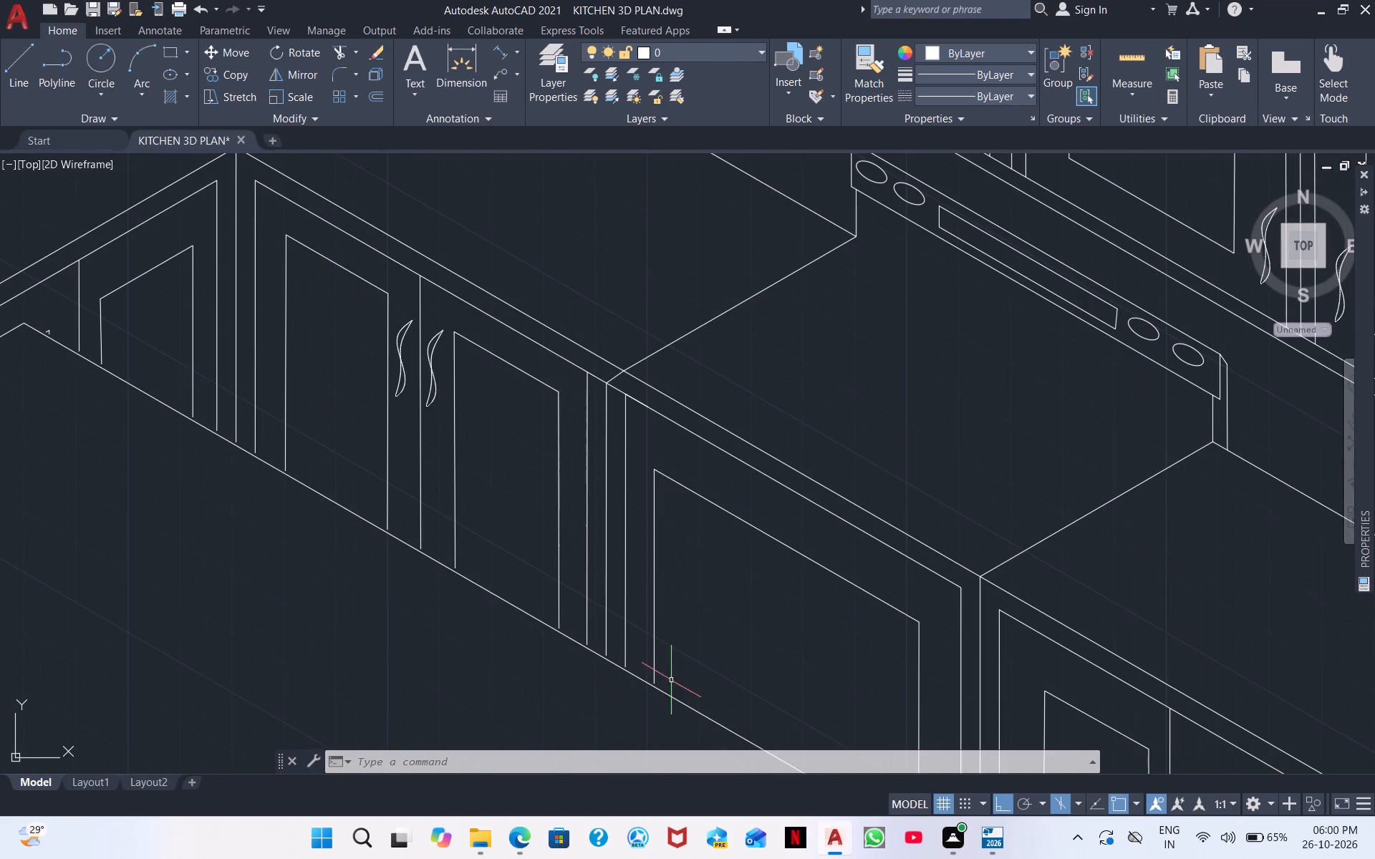
{"action": "middle_click_drag", "start_coordinate": [410, 596], "coordinate": [816, 559]}
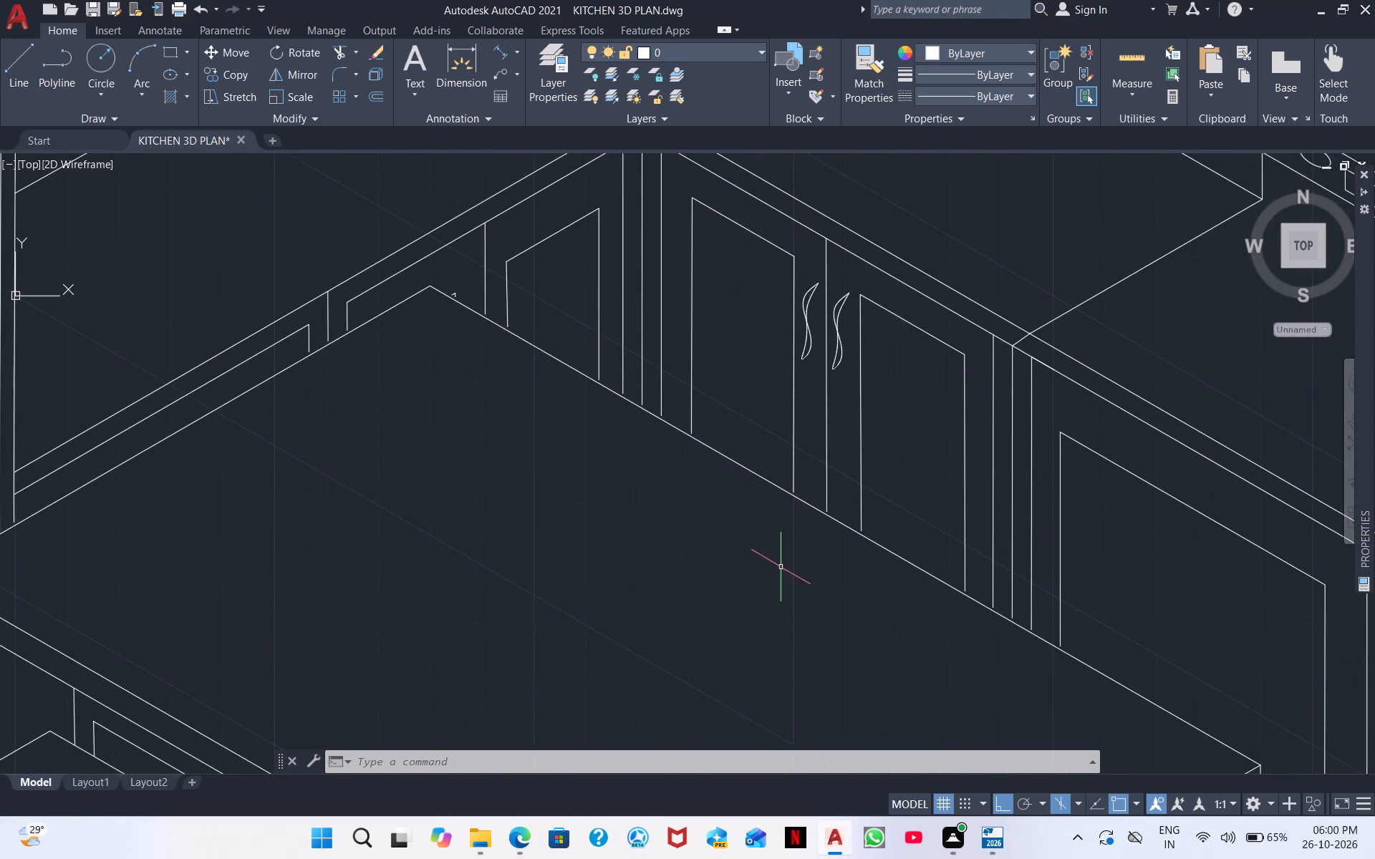
{"action": "scroll", "coordinate": [673, 580], "scroll_direction": "down", "scroll_amount": 1}
{"action": "middle_click_drag", "start_coordinate": [457, 612], "coordinate": [584, 424]}
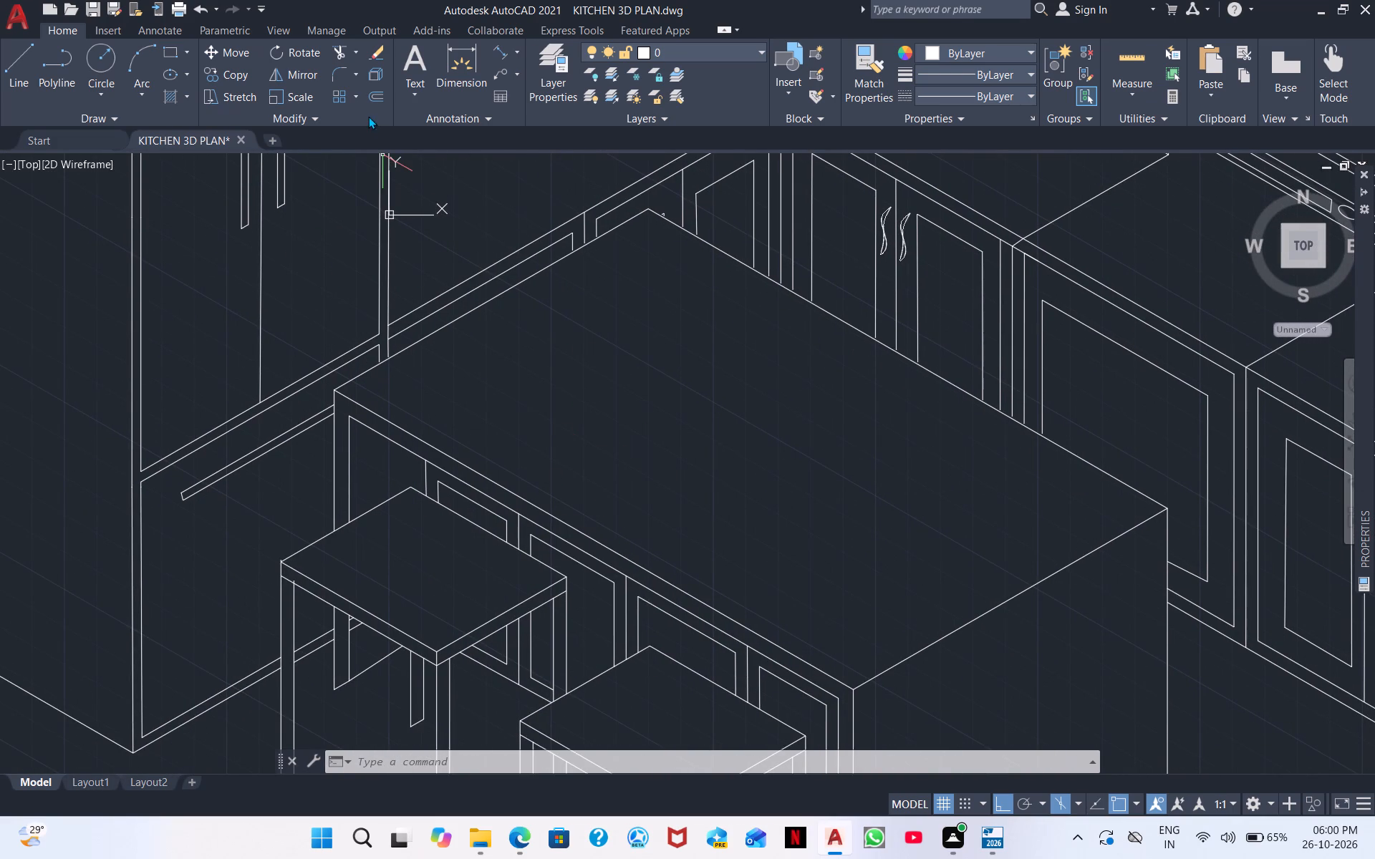
Extend the vertical lines of the lower cabinet fronts down to the island countertop's back edge, closing the small gaps.
{"action": "left_click", "coordinate": [334, 52]}
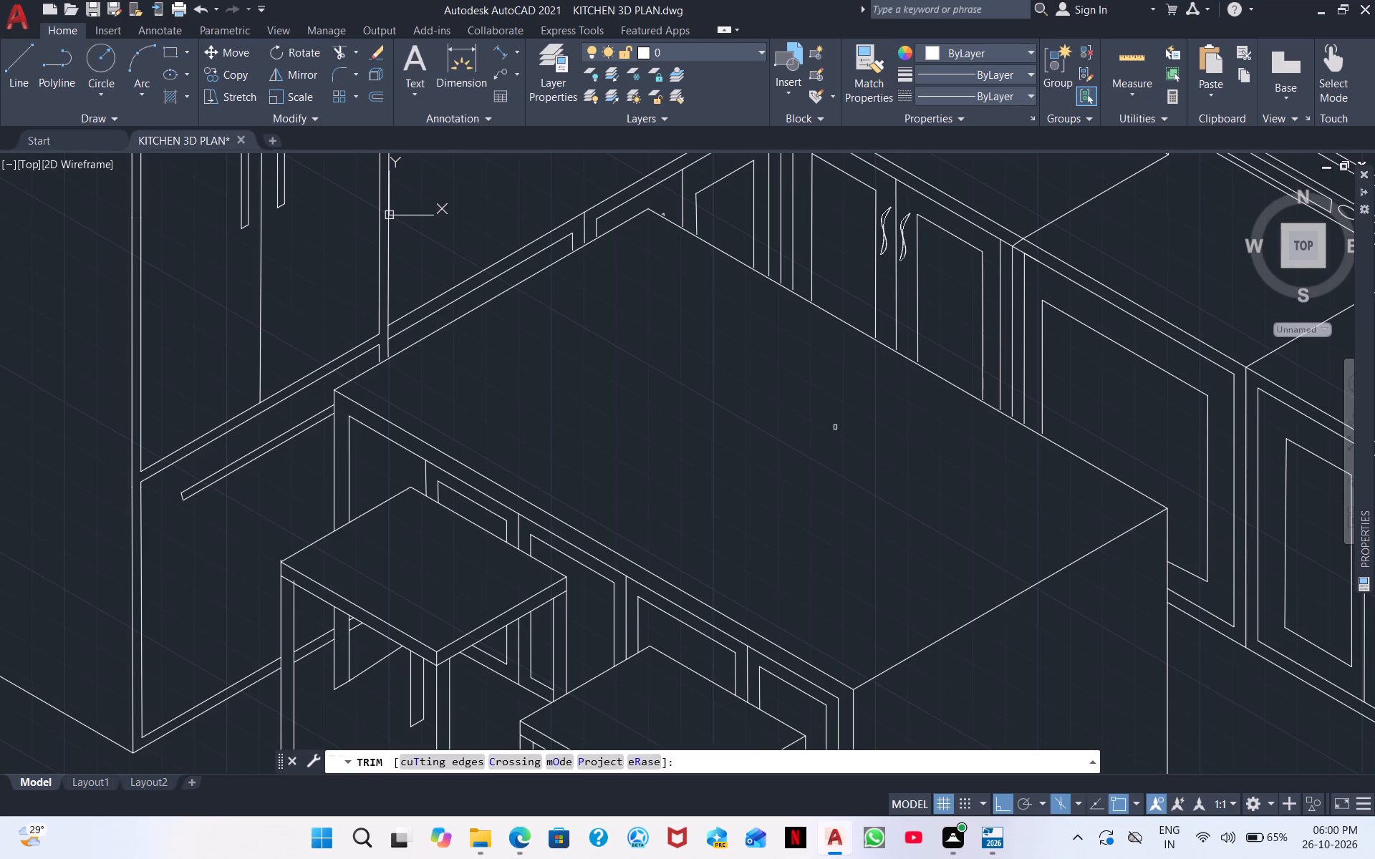
{"action": "middle_click_drag", "start_coordinate": [839, 432], "coordinate": [632, 752]}
{"action": "scroll", "coordinate": [668, 619], "scroll_direction": "up", "scroll_amount": 3}
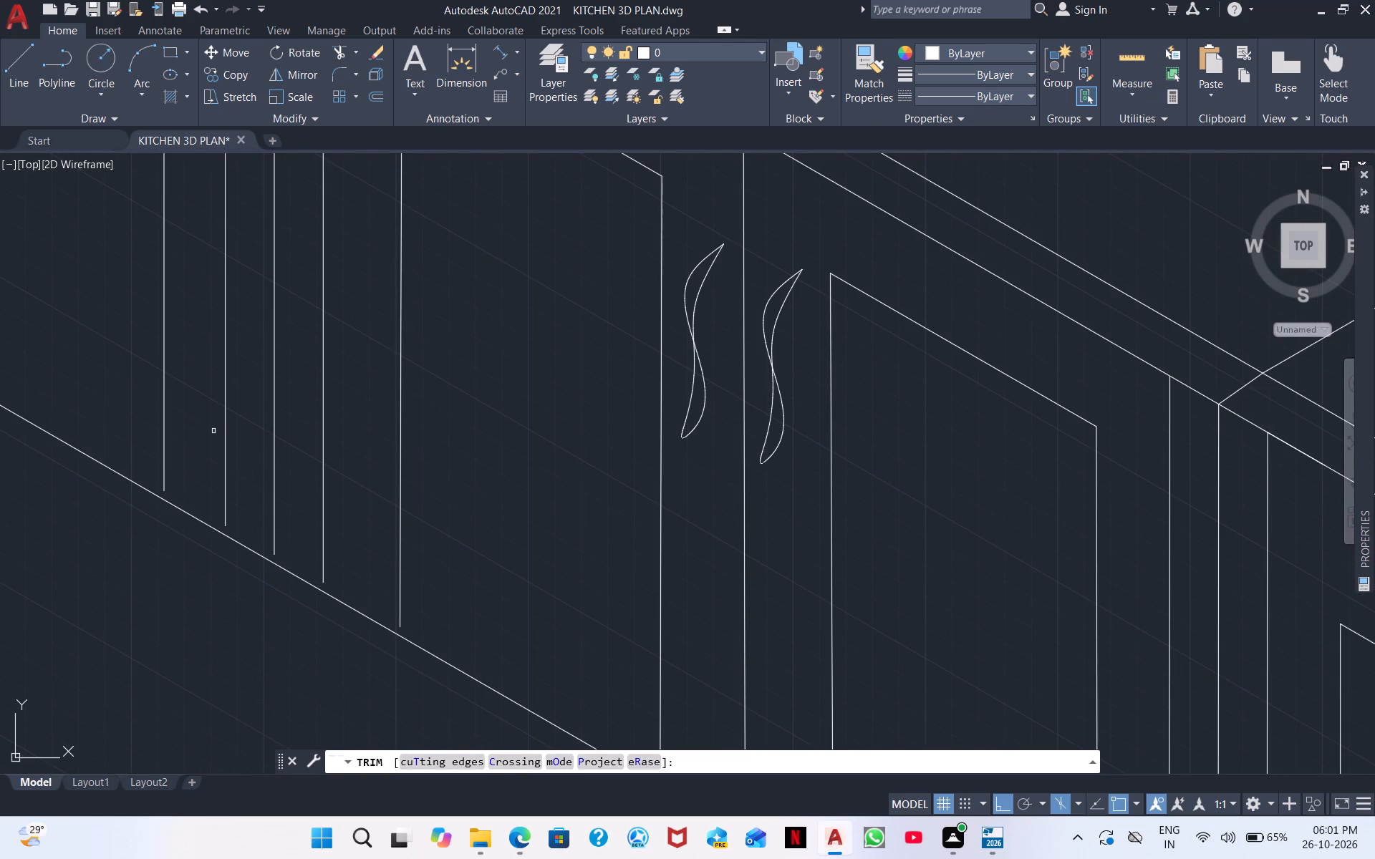
{"action": "left_click_drag", "start_coordinate": [142, 365], "coordinate": [458, 523], "text": "shift"}
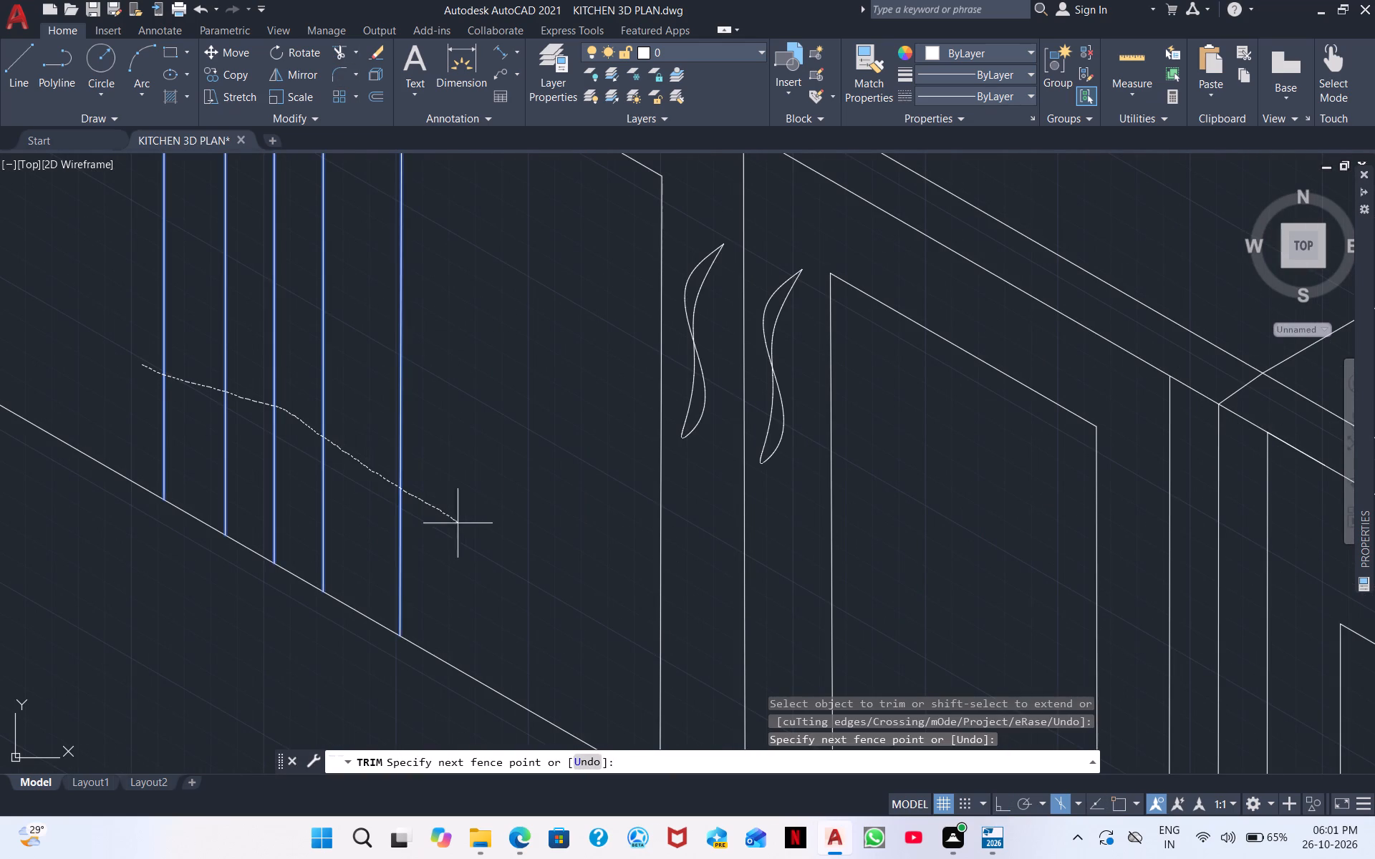
{"action": "left_click_drag", "start_coordinate": [458, 523], "coordinate": [897, 668], "text": "shift"}
{"action": "middle_click_drag", "start_coordinate": [918, 652], "coordinate": [551, 282]}
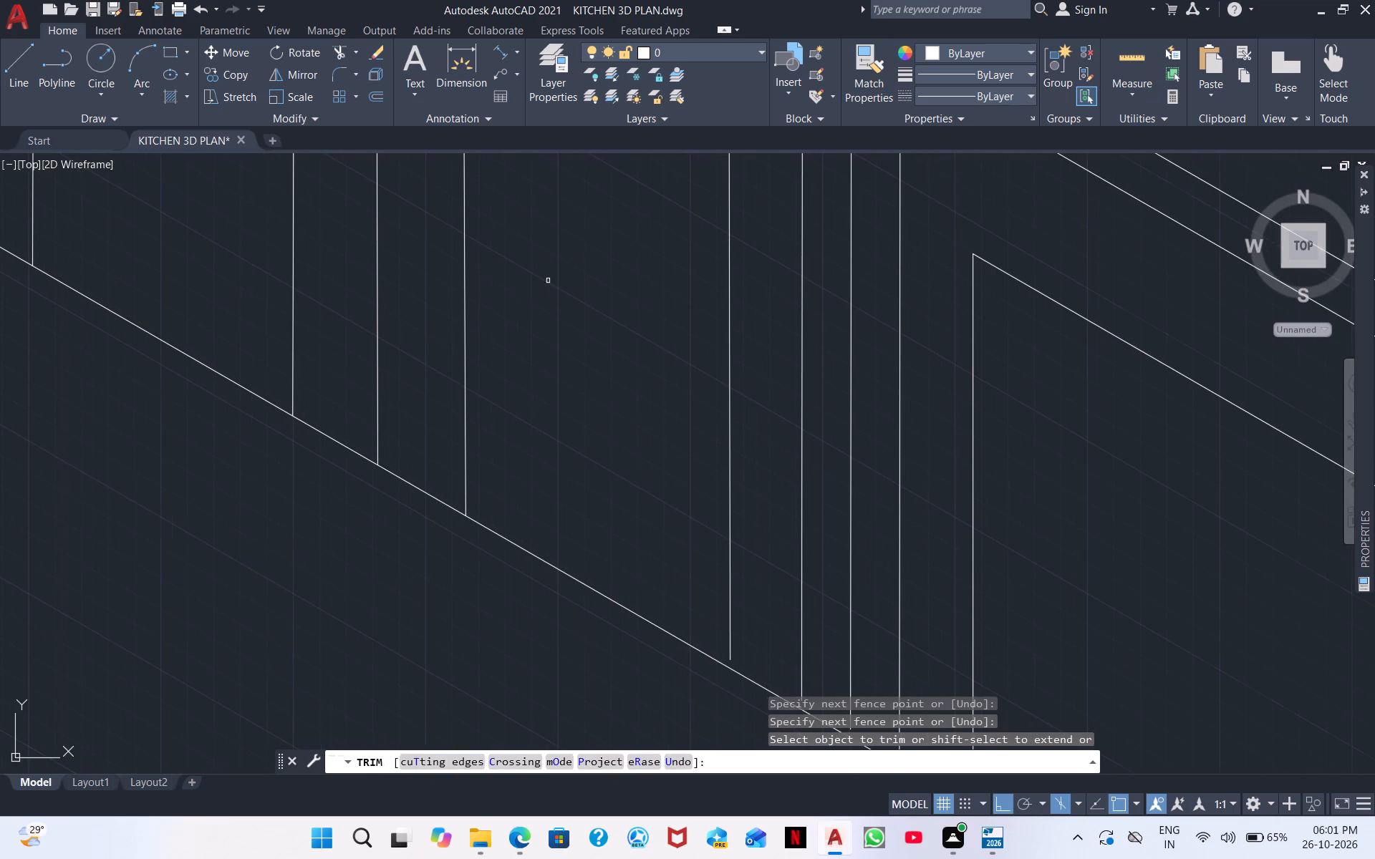
{"action": "left_click_drag", "start_coordinate": [558, 299], "coordinate": [1132, 609], "text": "shift"}
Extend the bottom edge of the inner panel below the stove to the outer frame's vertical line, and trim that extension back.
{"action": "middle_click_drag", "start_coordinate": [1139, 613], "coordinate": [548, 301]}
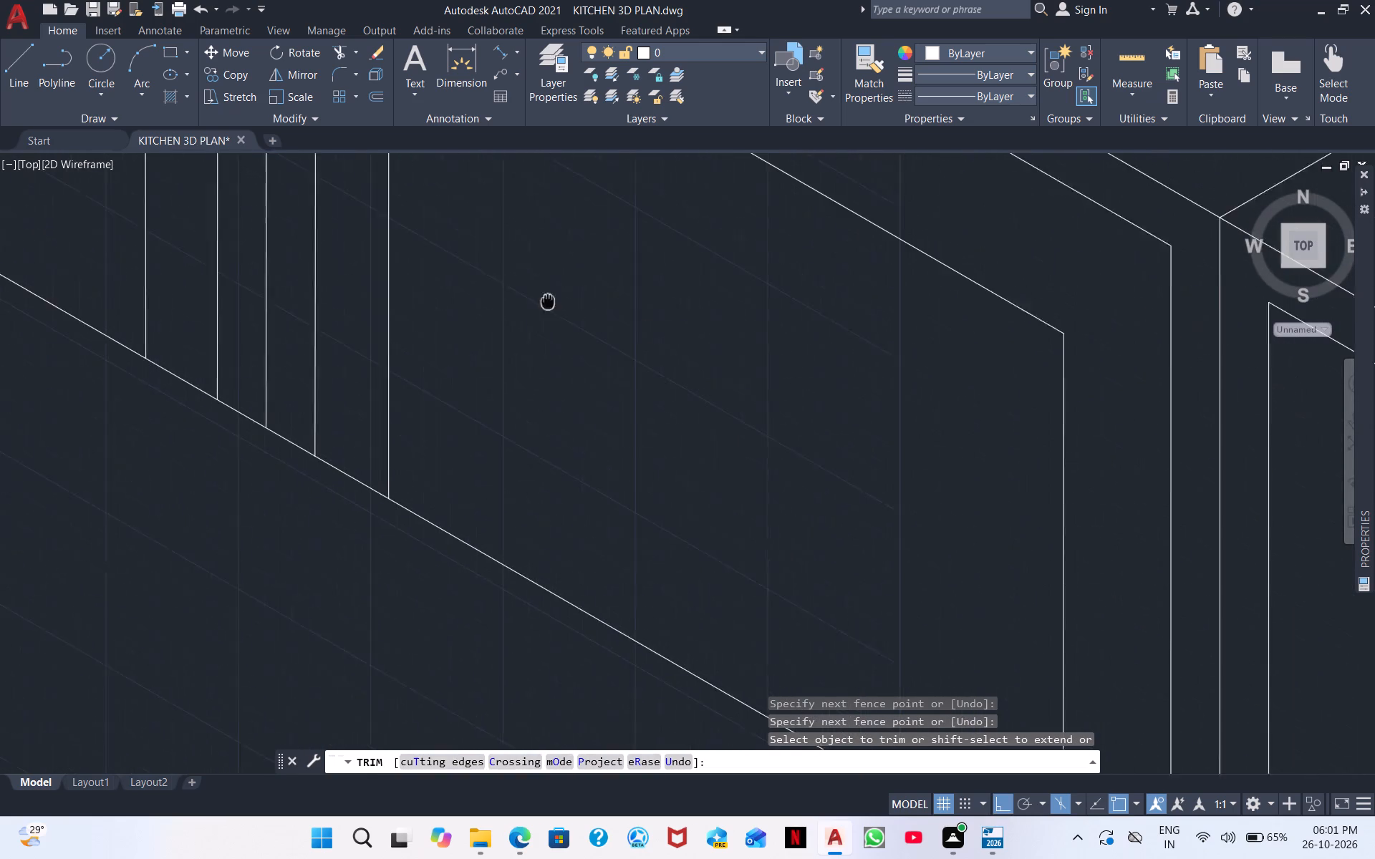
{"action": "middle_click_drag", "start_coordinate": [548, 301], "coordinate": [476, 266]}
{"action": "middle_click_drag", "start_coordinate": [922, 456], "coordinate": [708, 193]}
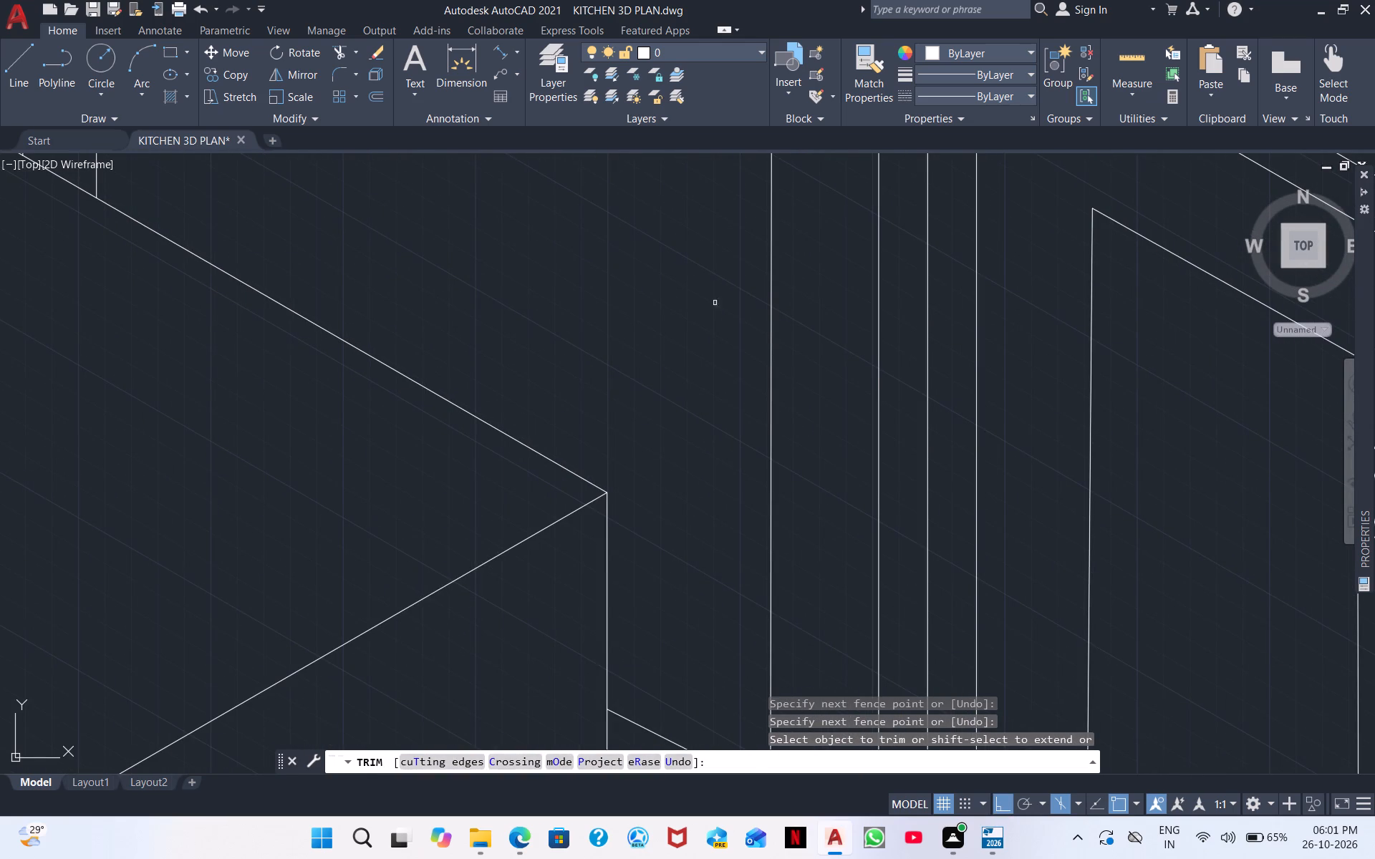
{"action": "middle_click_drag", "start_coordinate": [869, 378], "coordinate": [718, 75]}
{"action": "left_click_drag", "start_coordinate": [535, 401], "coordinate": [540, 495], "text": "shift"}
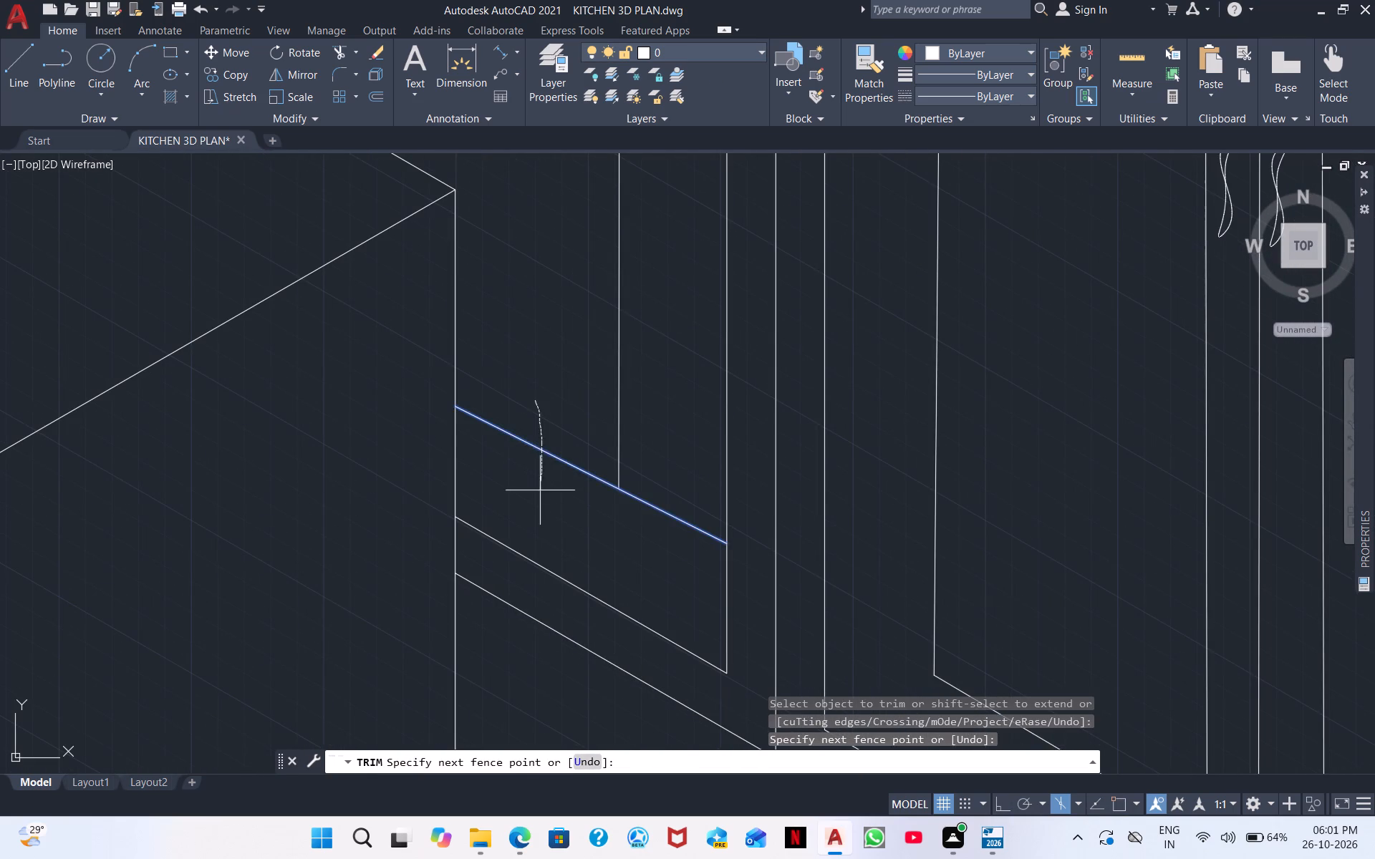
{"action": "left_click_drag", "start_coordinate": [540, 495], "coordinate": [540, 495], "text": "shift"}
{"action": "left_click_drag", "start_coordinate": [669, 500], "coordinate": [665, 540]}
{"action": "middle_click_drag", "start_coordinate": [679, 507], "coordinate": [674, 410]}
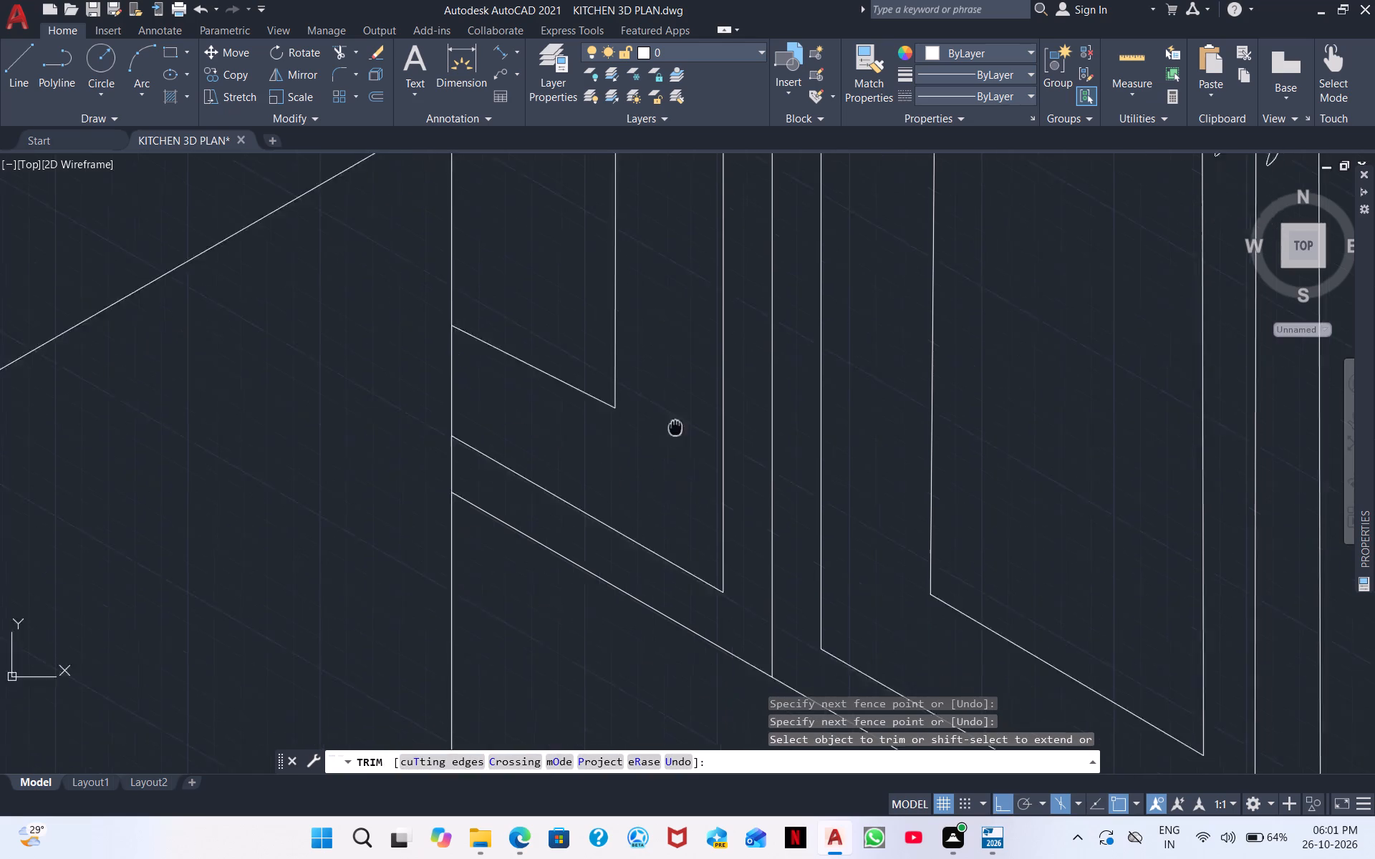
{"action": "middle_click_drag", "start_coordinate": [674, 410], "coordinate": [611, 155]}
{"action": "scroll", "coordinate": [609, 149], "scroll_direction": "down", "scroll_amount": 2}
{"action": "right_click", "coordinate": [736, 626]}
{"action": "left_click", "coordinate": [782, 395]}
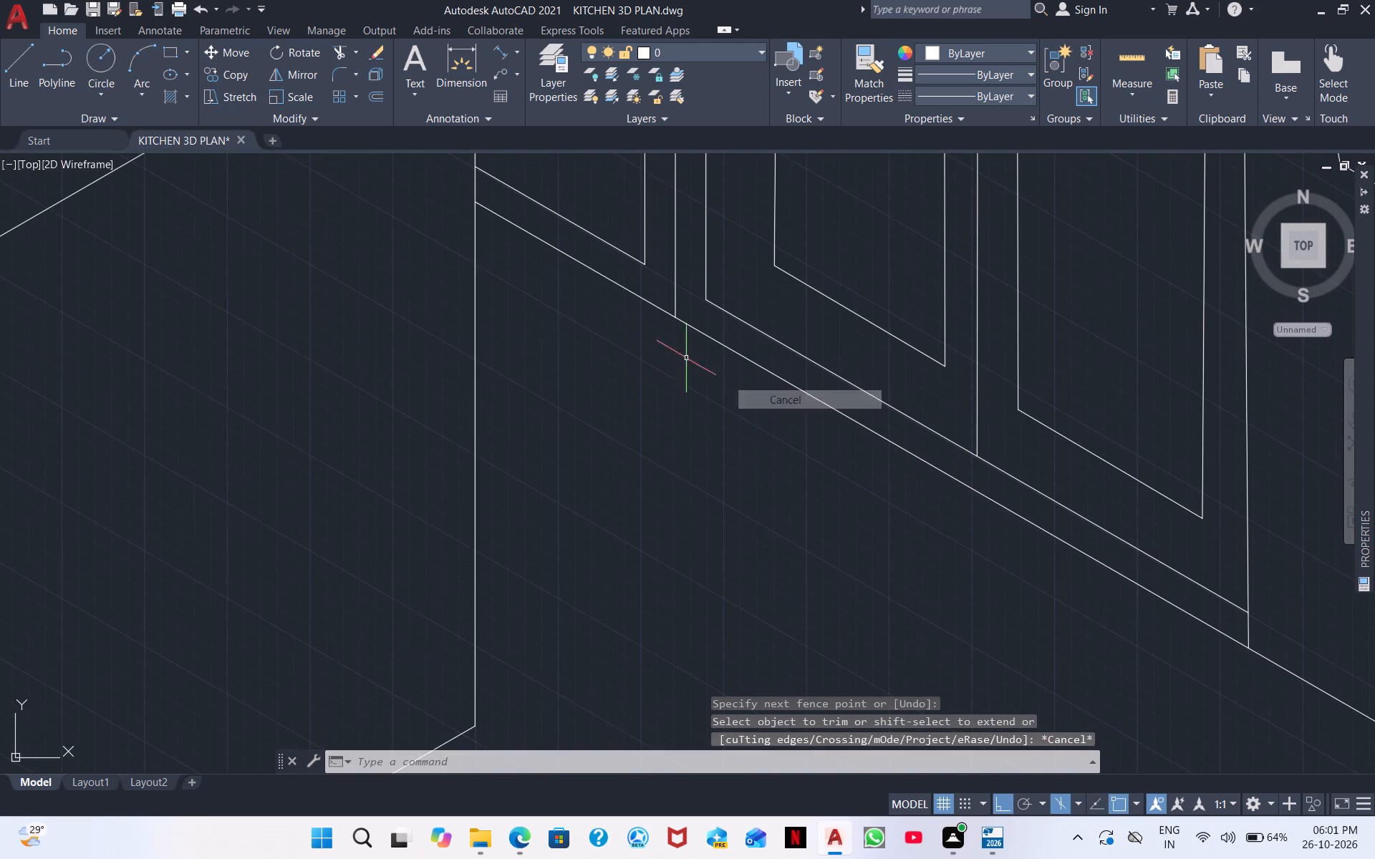
Hatch both inner door panels of the lower cabinet beside the stove with a solid fill in orange 248,153,30.
{"action": "left_click", "coordinate": [184, 98]}
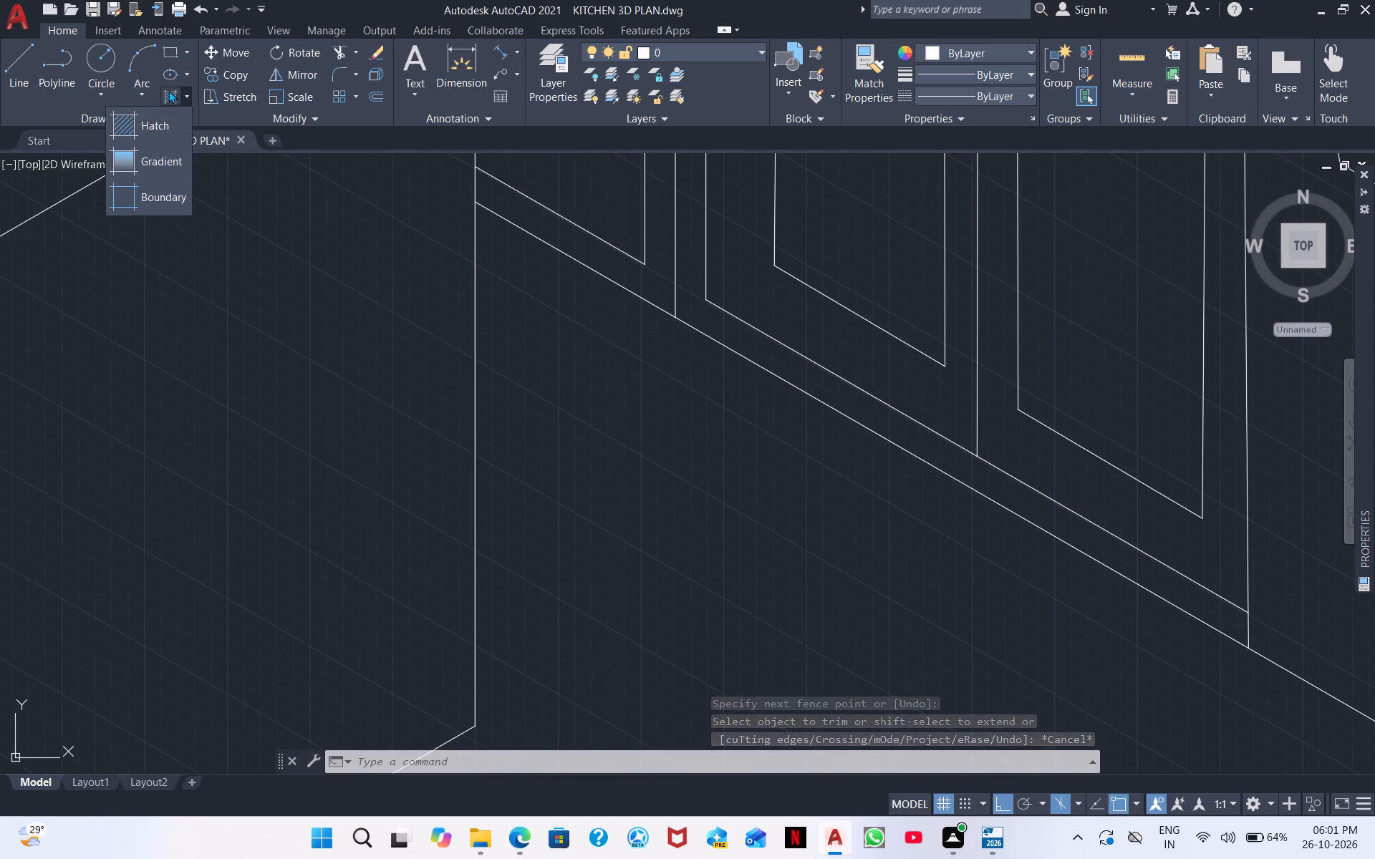
{"action": "left_click", "coordinate": [168, 90]}
{"action": "left_click", "coordinate": [169, 75]}
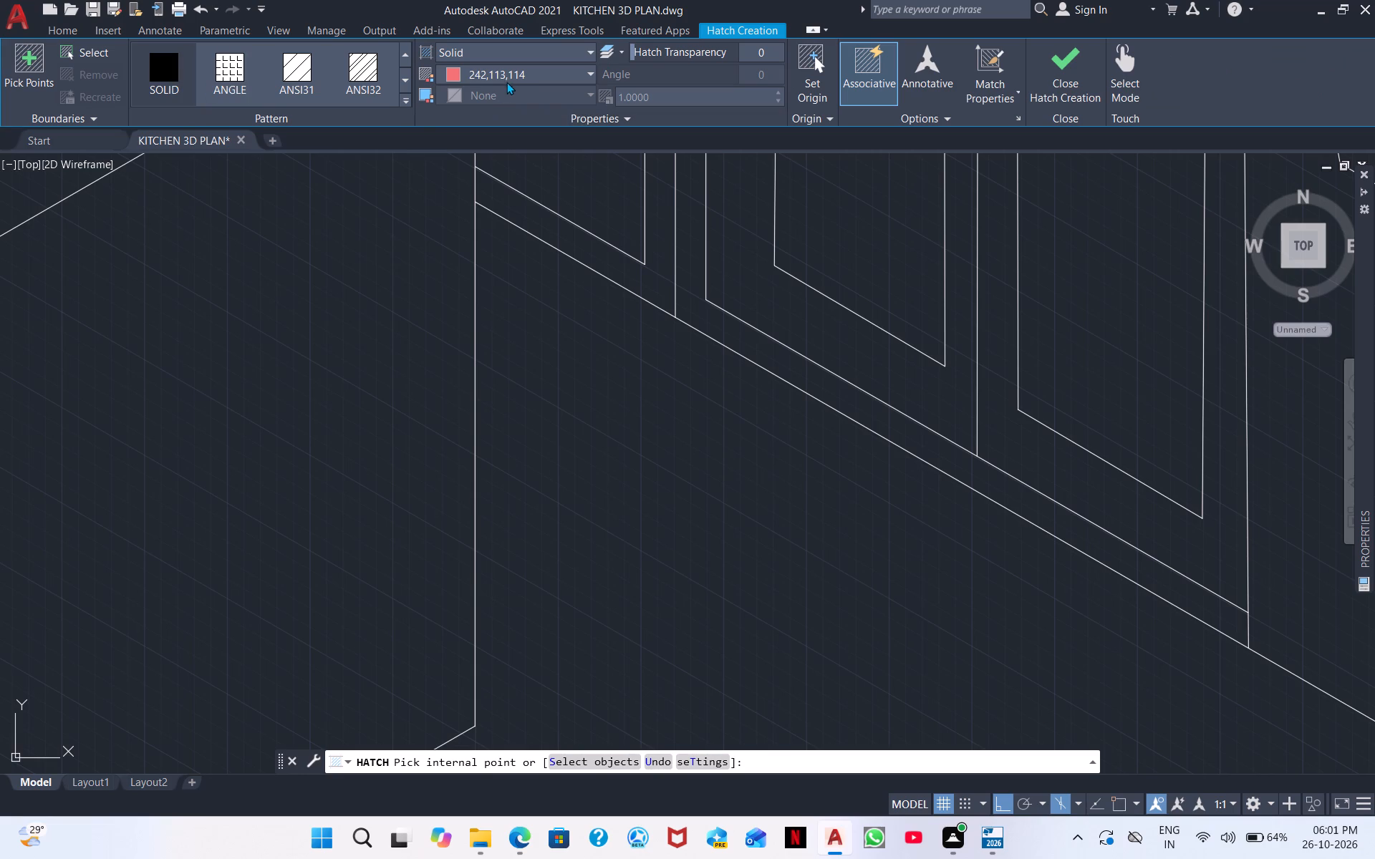
{"action": "left_click", "coordinate": [506, 76]}
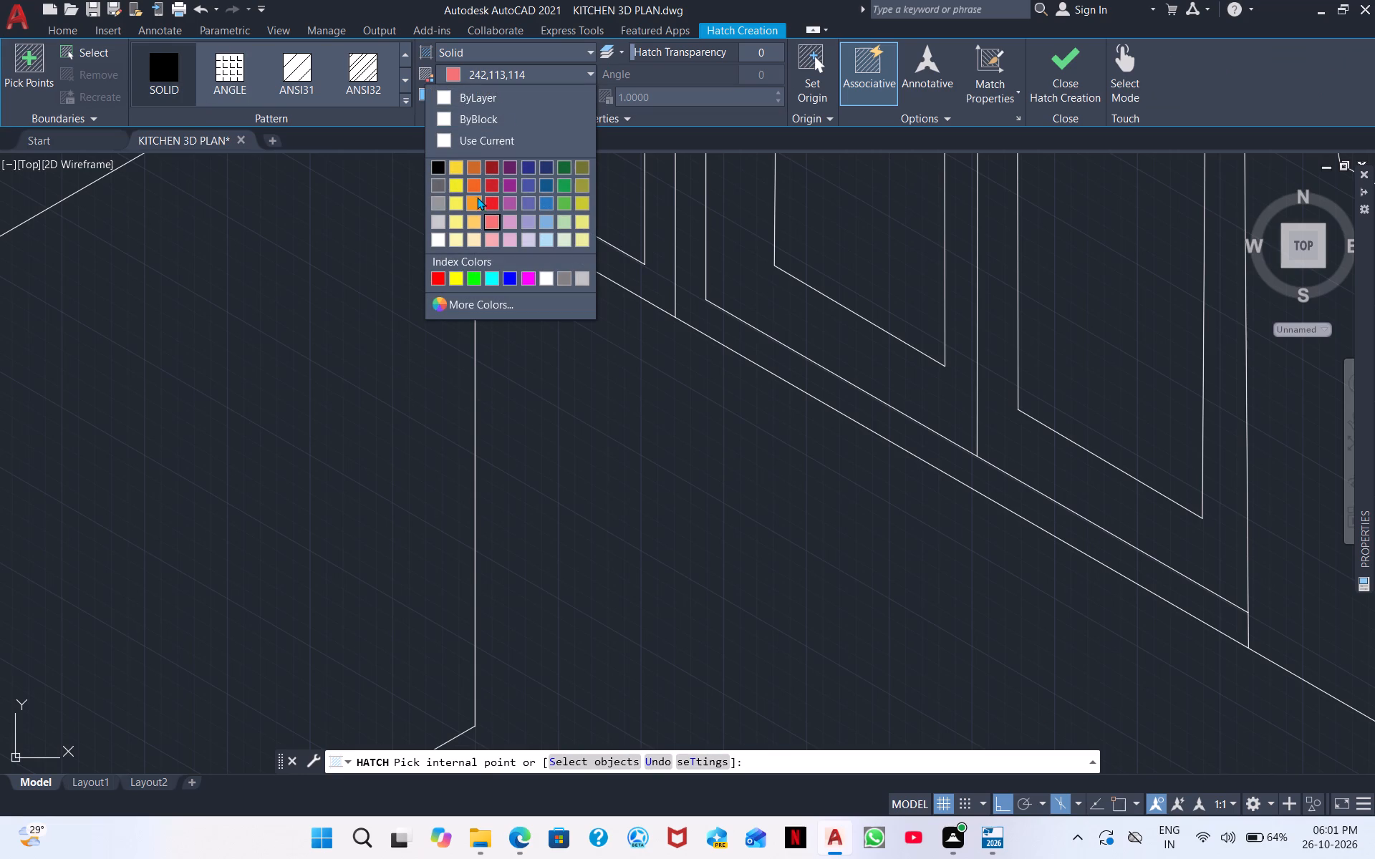
{"action": "left_click", "coordinate": [468, 207]}
{"action": "left_click", "coordinate": [815, 229]}
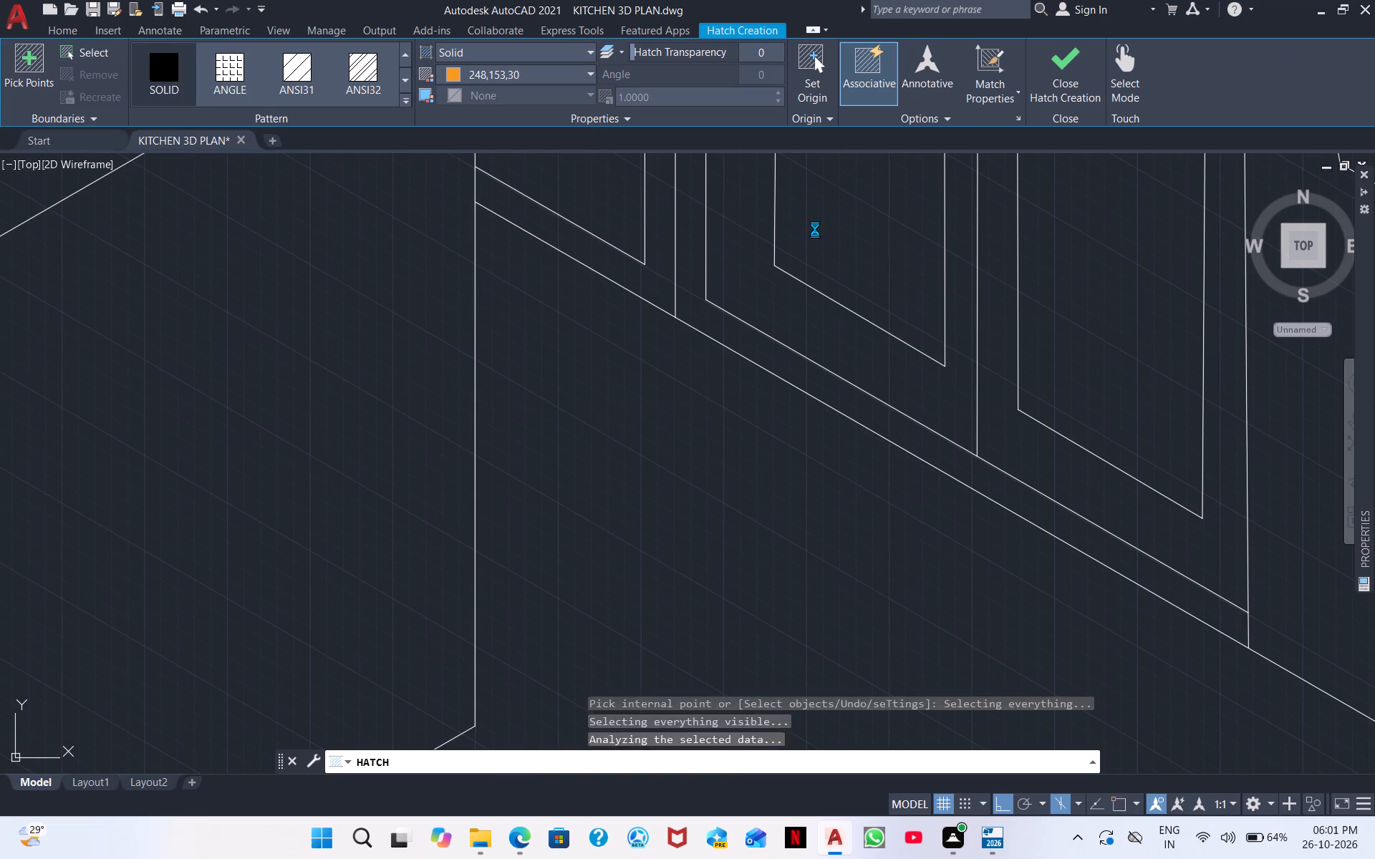
{"action": "left_click", "coordinate": [1122, 290]}
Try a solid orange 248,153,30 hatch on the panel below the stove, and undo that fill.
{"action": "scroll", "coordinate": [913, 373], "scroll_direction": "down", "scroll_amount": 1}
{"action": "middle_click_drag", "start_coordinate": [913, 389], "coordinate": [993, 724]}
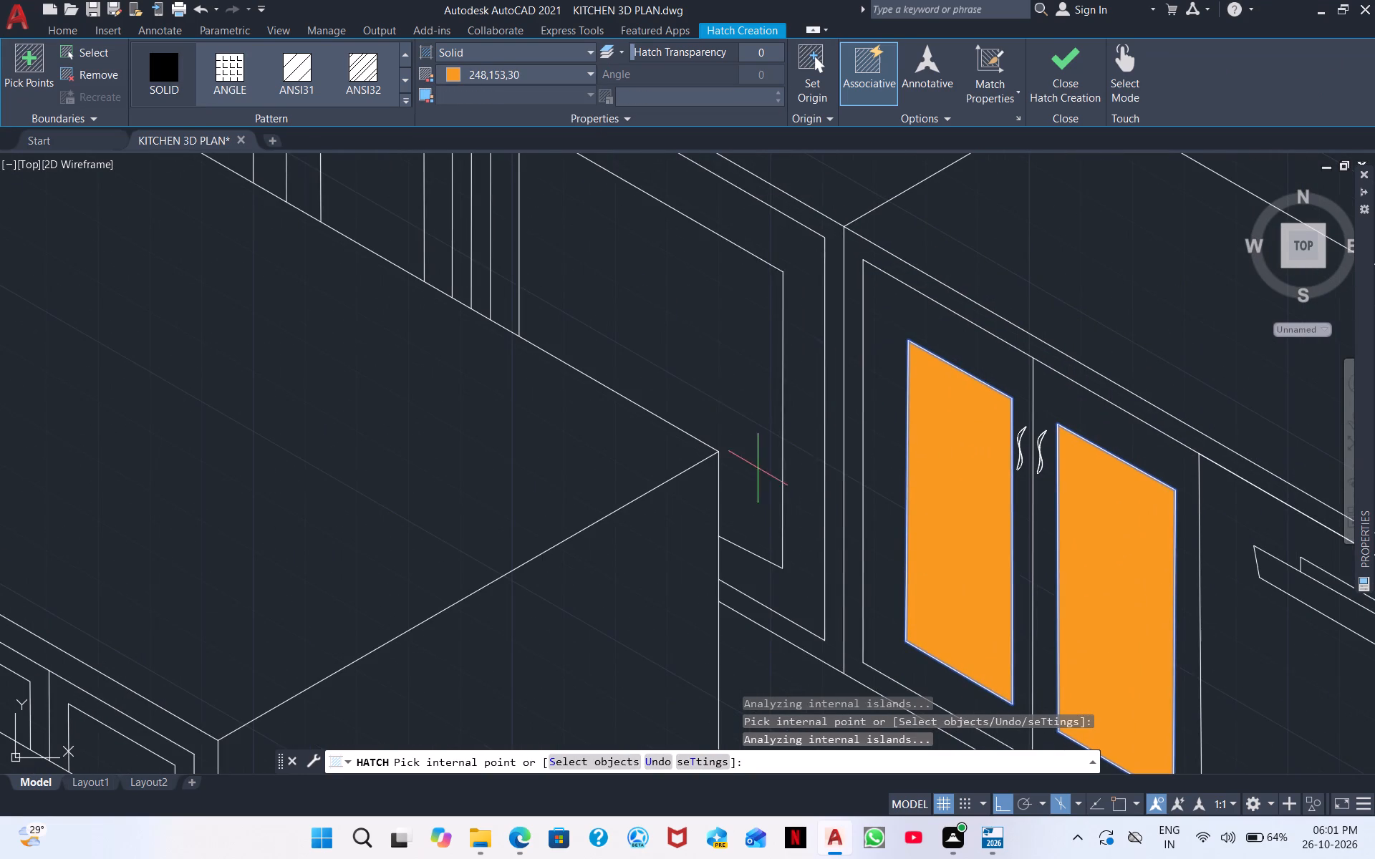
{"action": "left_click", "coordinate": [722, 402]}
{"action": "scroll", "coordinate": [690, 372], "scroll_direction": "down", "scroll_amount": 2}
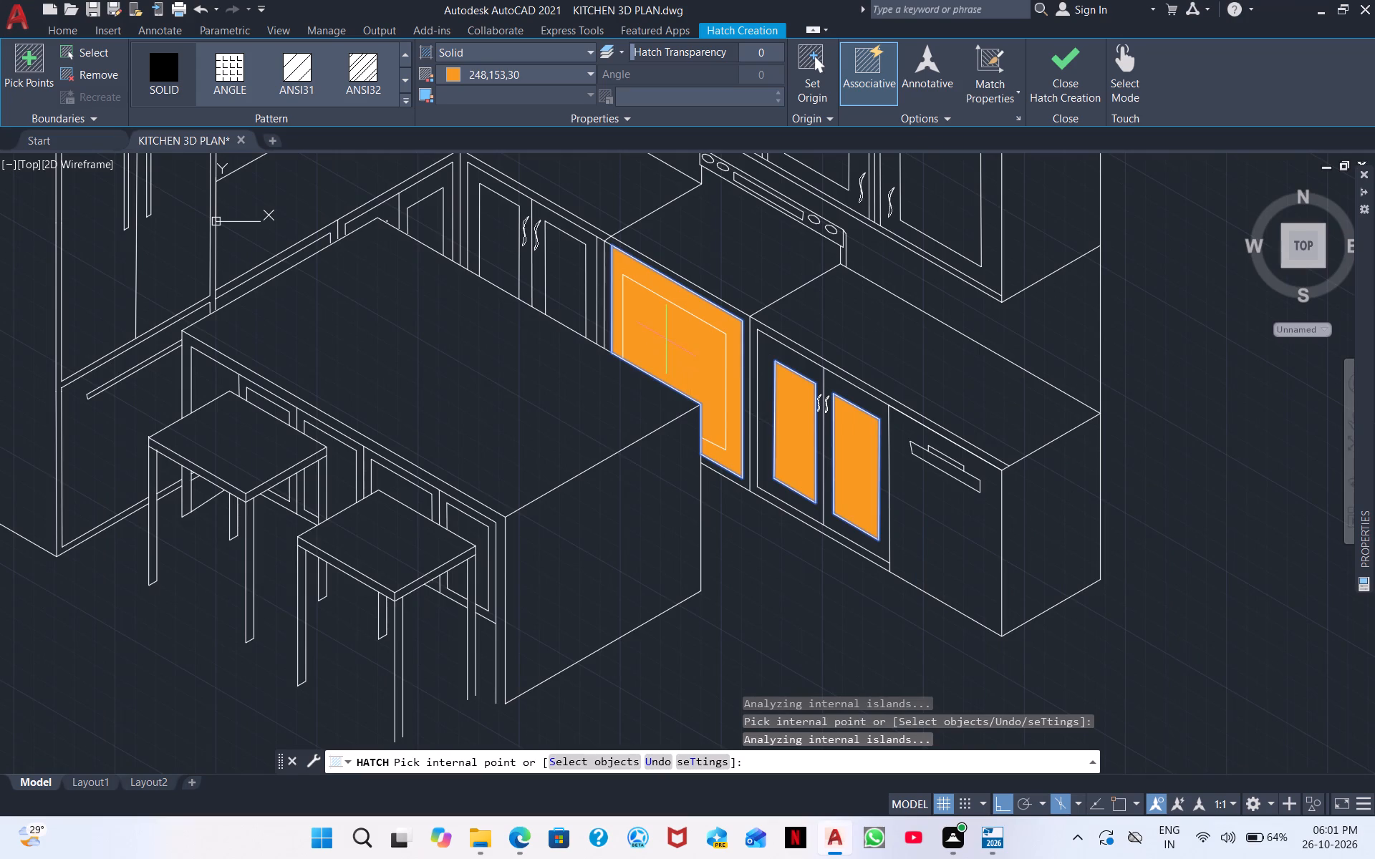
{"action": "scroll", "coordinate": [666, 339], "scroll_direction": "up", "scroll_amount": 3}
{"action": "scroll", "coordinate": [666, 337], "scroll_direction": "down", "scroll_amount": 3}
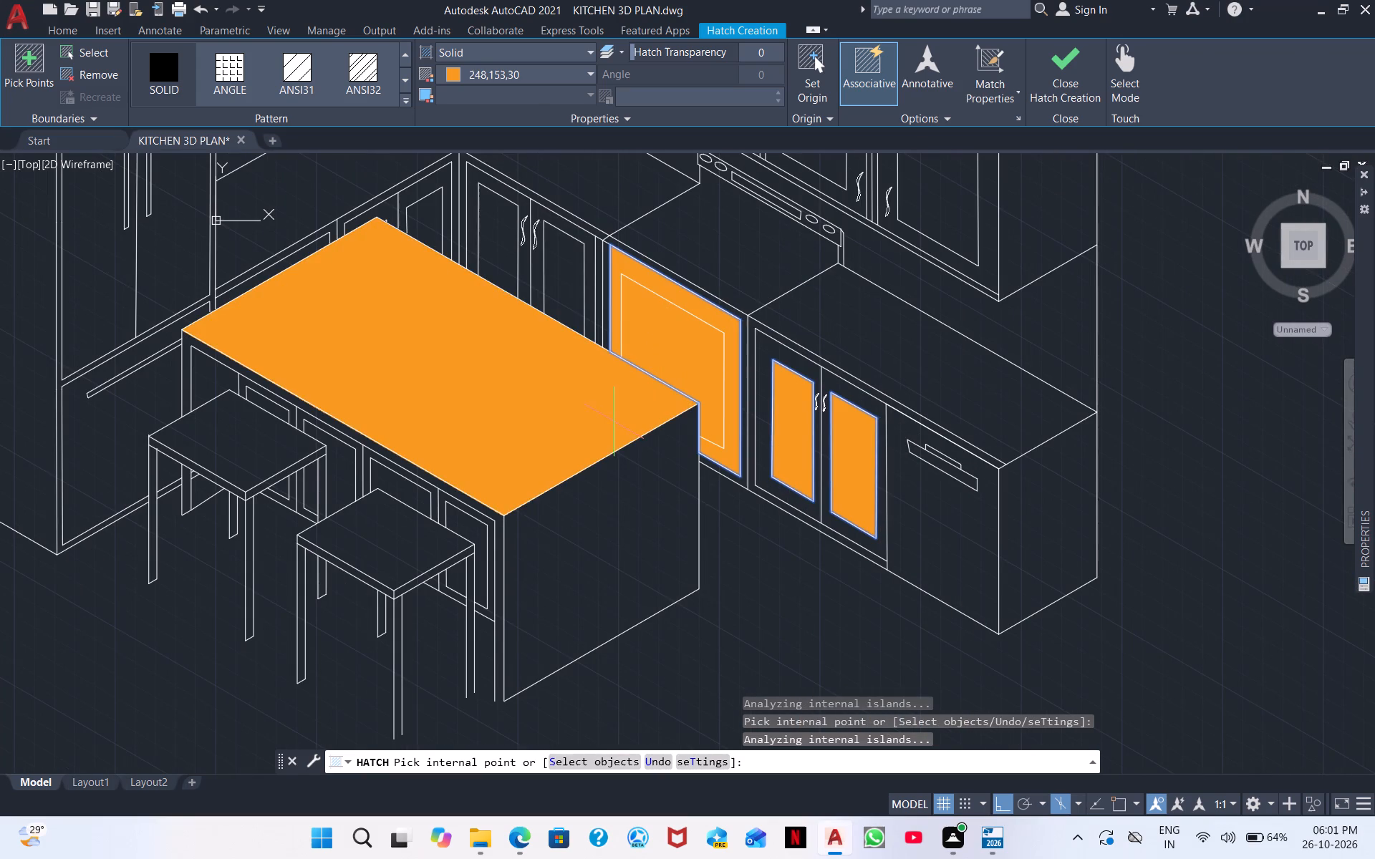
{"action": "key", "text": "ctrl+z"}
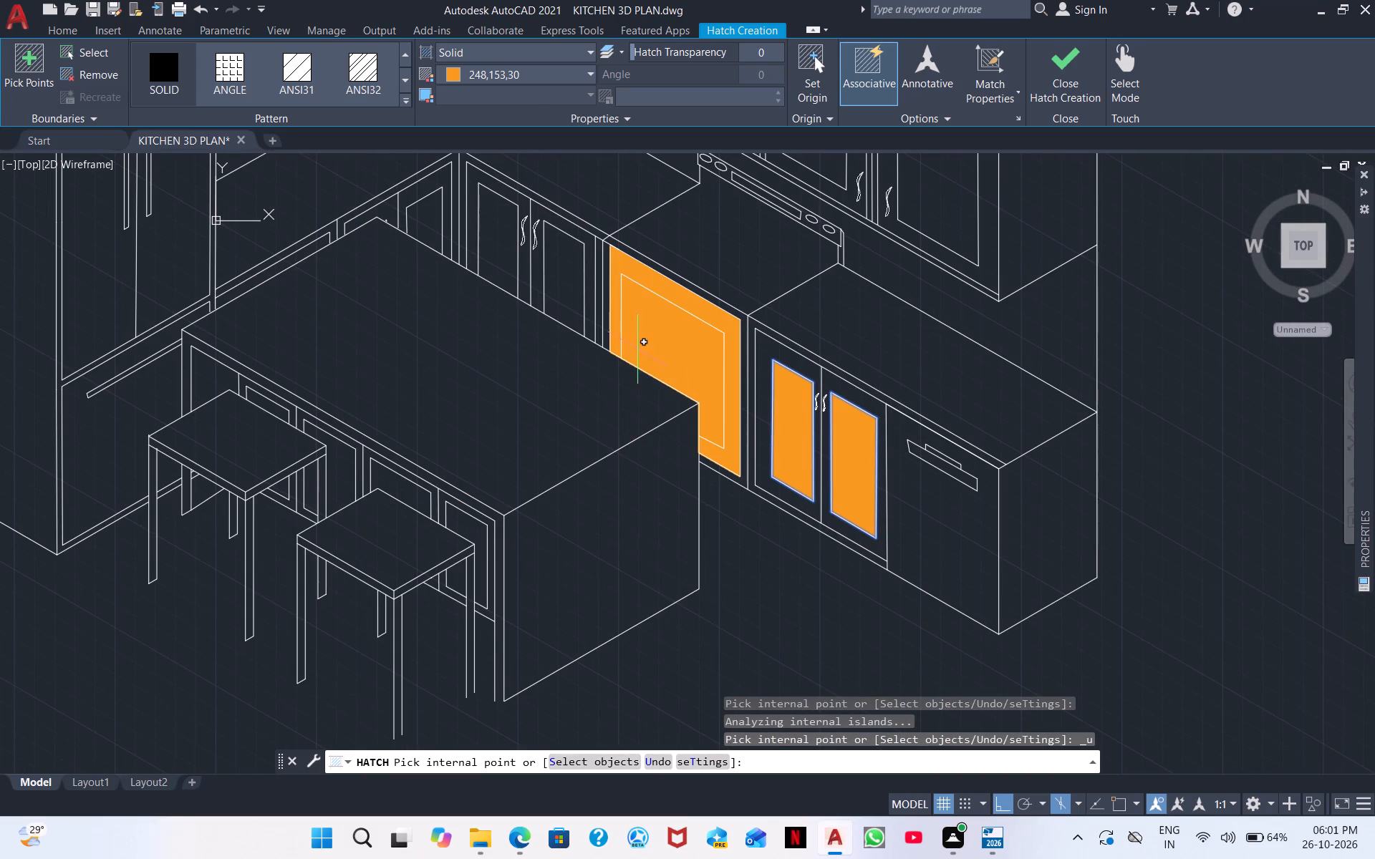
Hatch the door nearest the stove on the lower corner cabinet with a solid fill in orange 248,153,30.
{"action": "scroll", "coordinate": [629, 339], "scroll_direction": "up", "scroll_amount": 5}
{"action": "scroll", "coordinate": [636, 344], "scroll_direction": "down", "scroll_amount": 4}
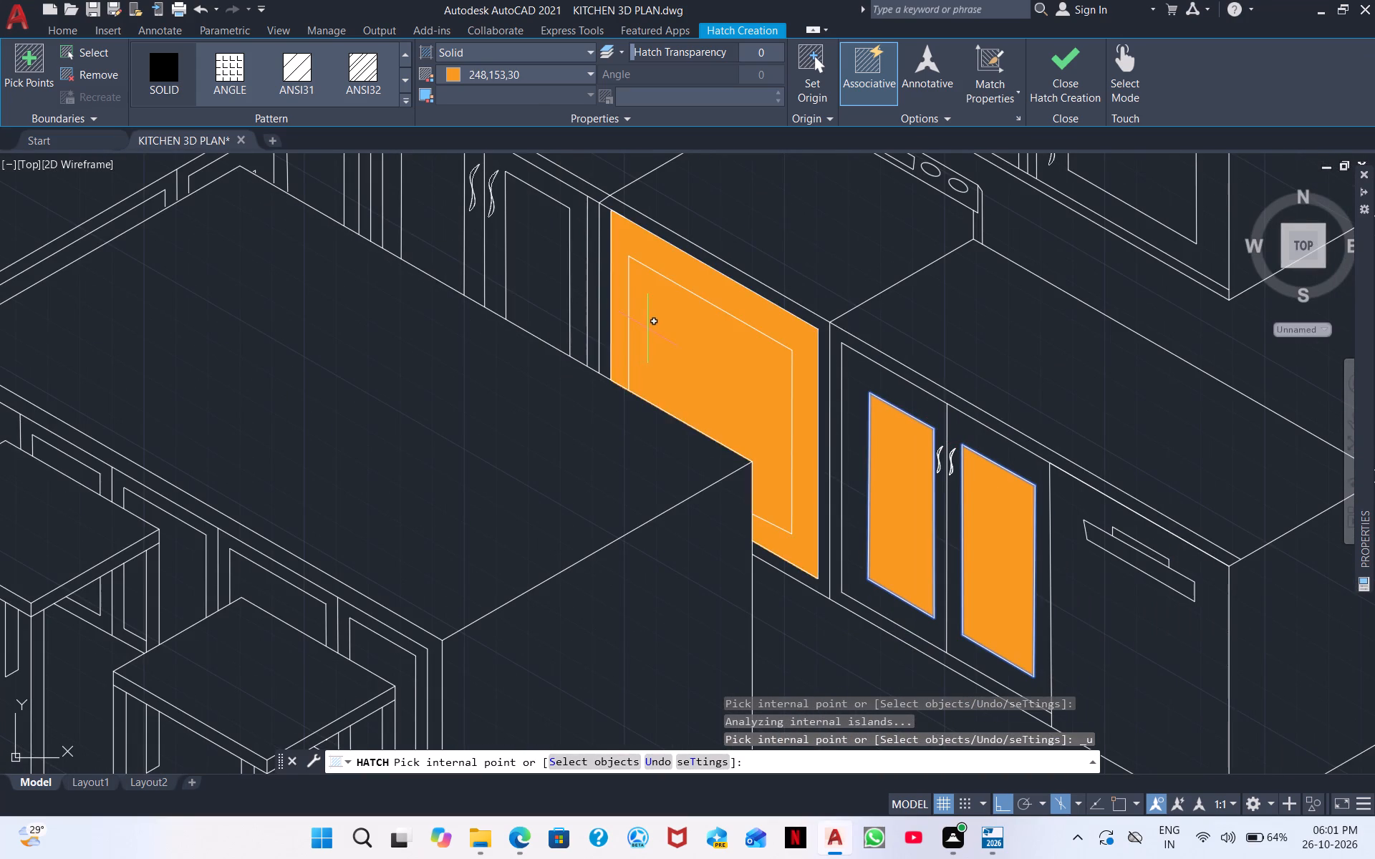
{"action": "left_click", "coordinate": [524, 273]}
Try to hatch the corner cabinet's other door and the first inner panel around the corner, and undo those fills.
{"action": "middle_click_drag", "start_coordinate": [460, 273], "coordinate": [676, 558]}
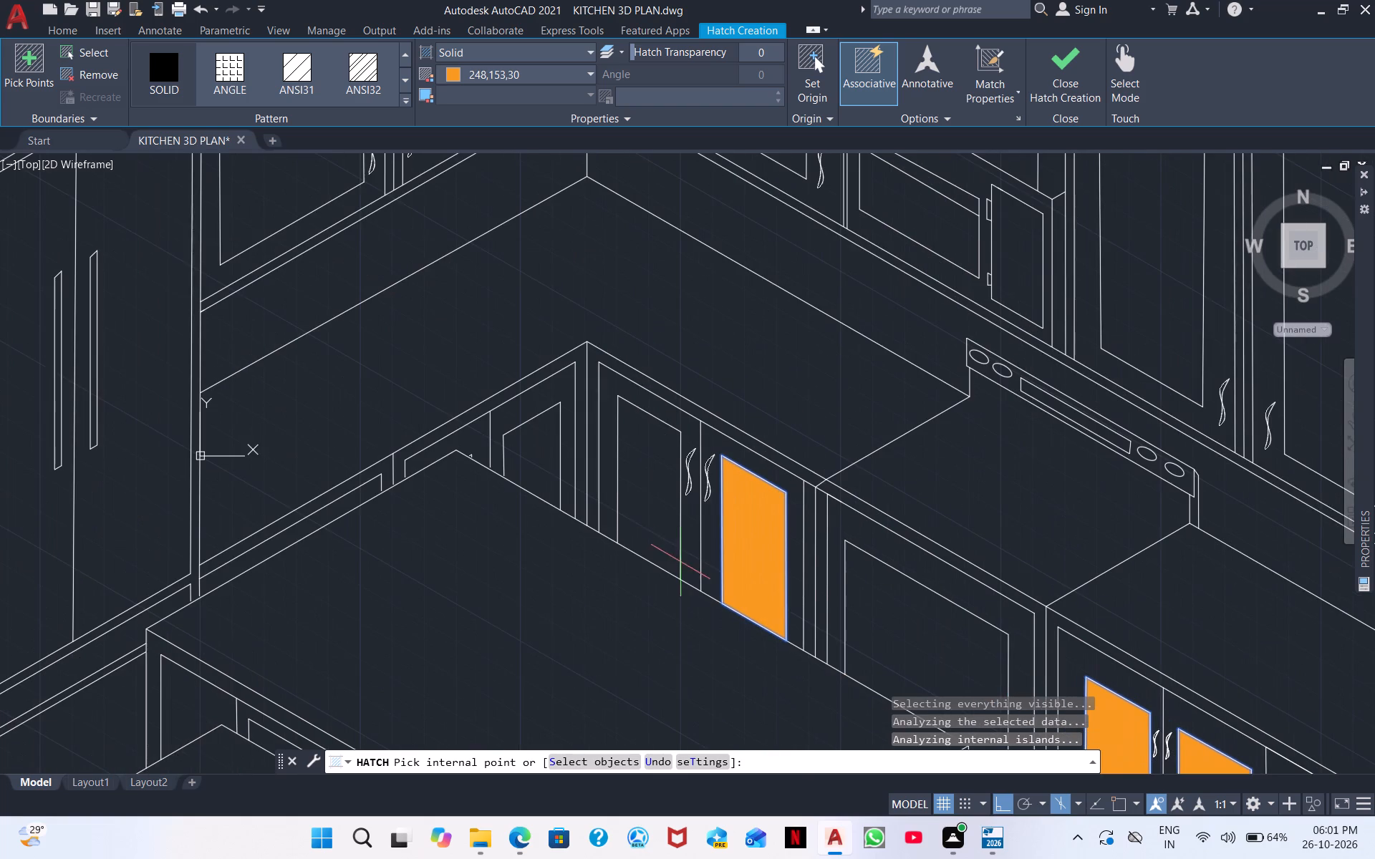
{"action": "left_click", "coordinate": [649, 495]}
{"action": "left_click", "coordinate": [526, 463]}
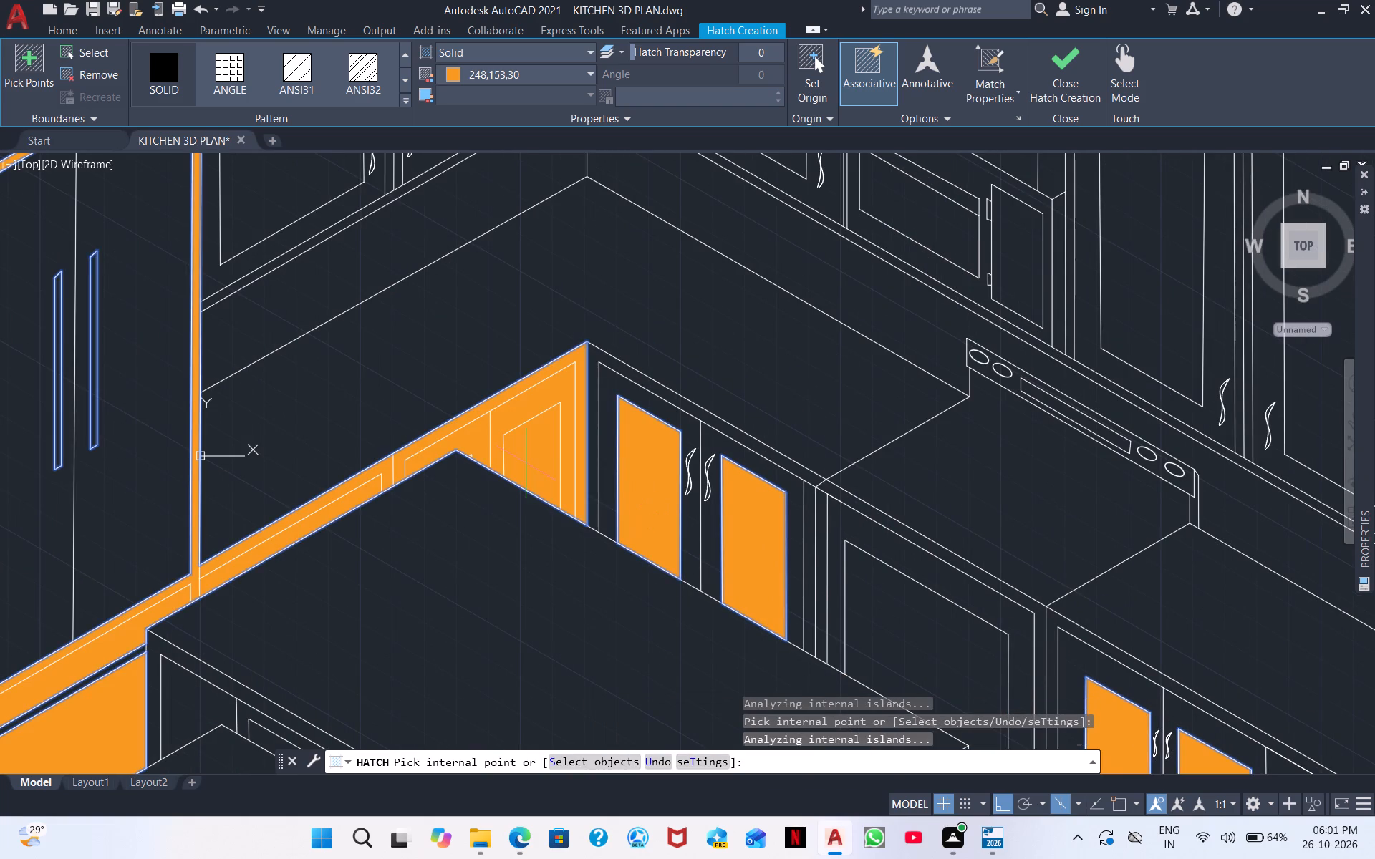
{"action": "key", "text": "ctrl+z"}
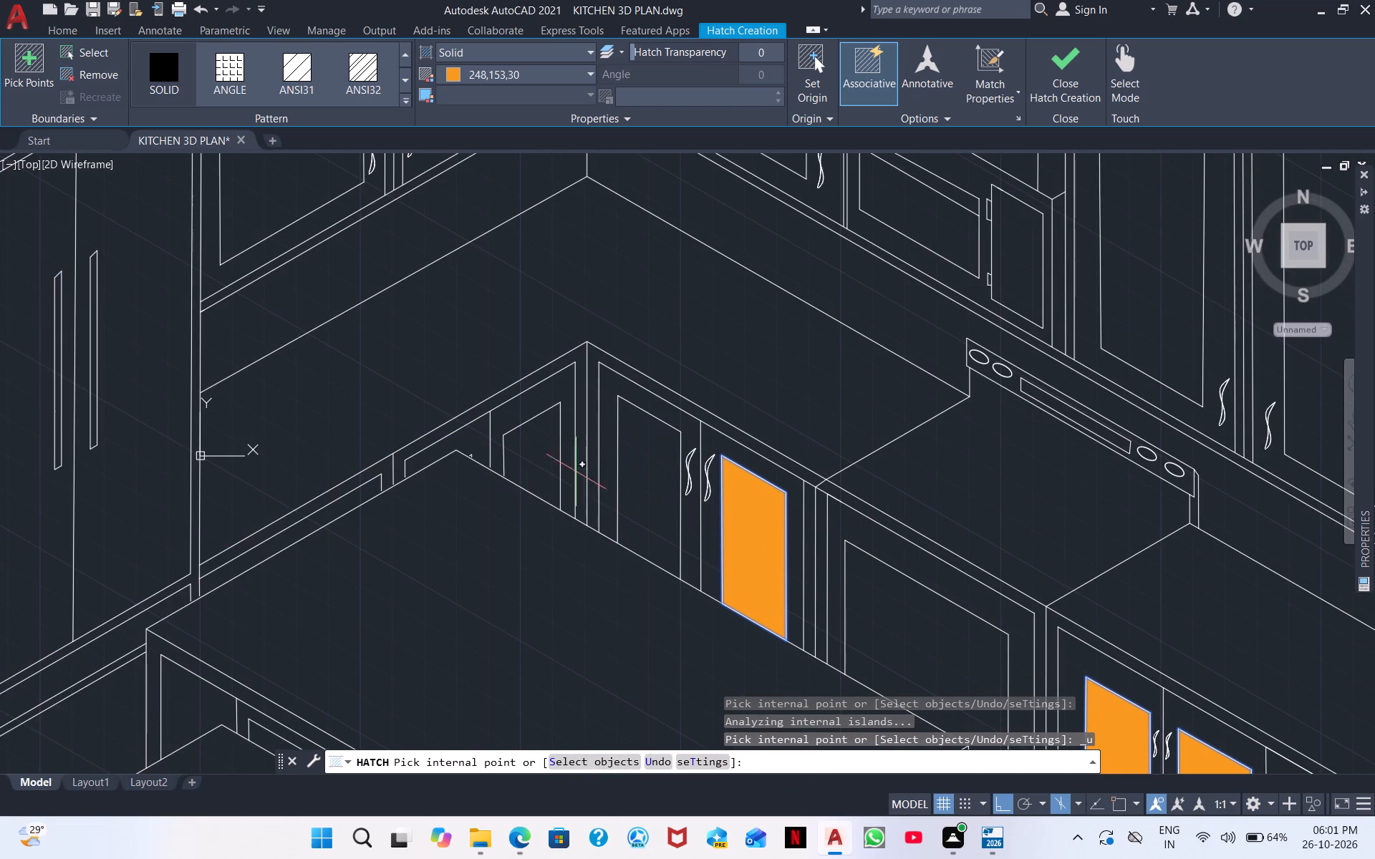
End the hatch and extend the two short vertical lines of the first front around the corner down to the island's back edge.
{"action": "scroll", "coordinate": [558, 485], "scroll_direction": "up", "scroll_amount": 8}
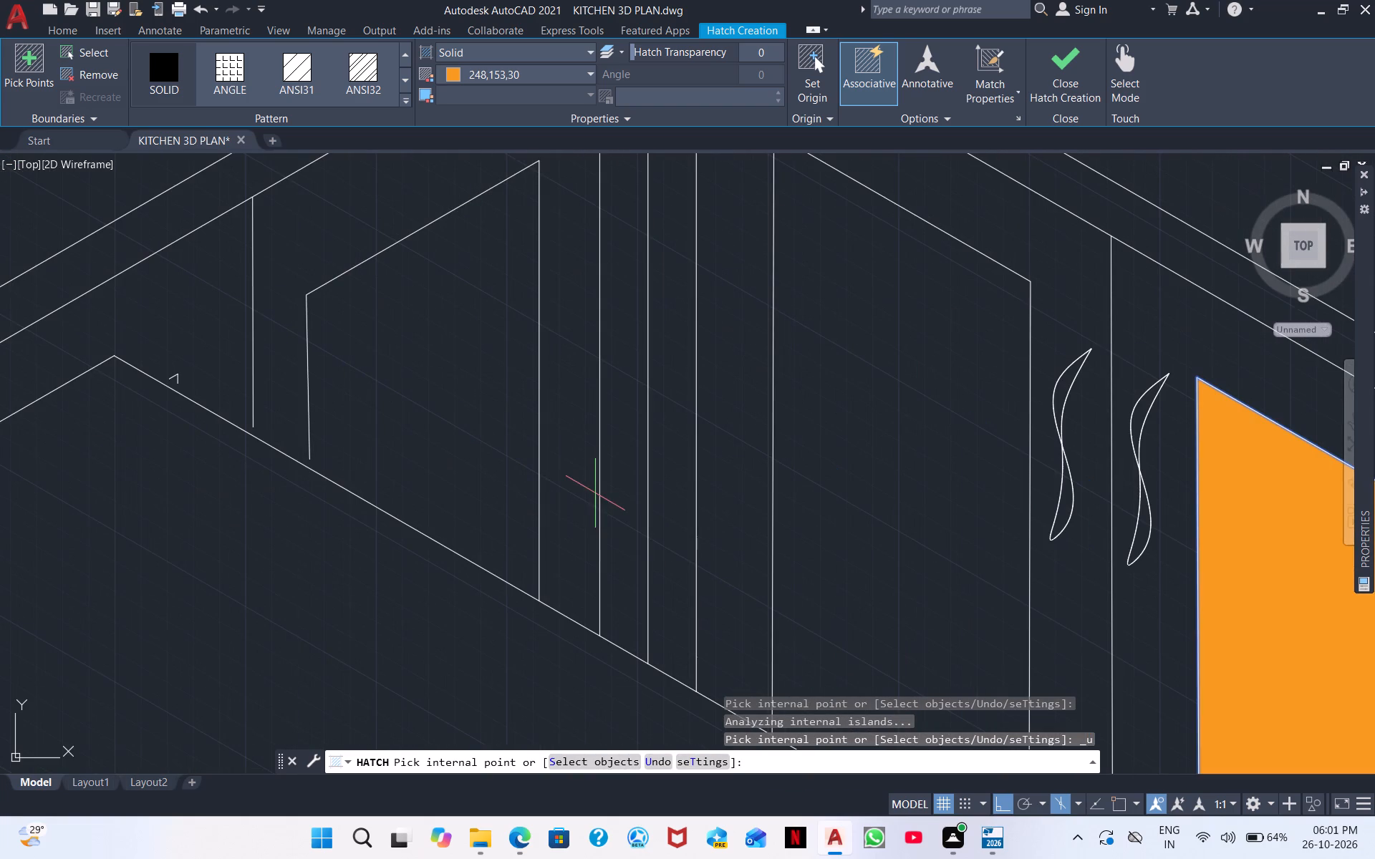
{"action": "scroll", "coordinate": [594, 495], "scroll_direction": "up", "scroll_amount": 3}
{"action": "middle_click_drag", "start_coordinate": [458, 474], "coordinate": [703, 592]}
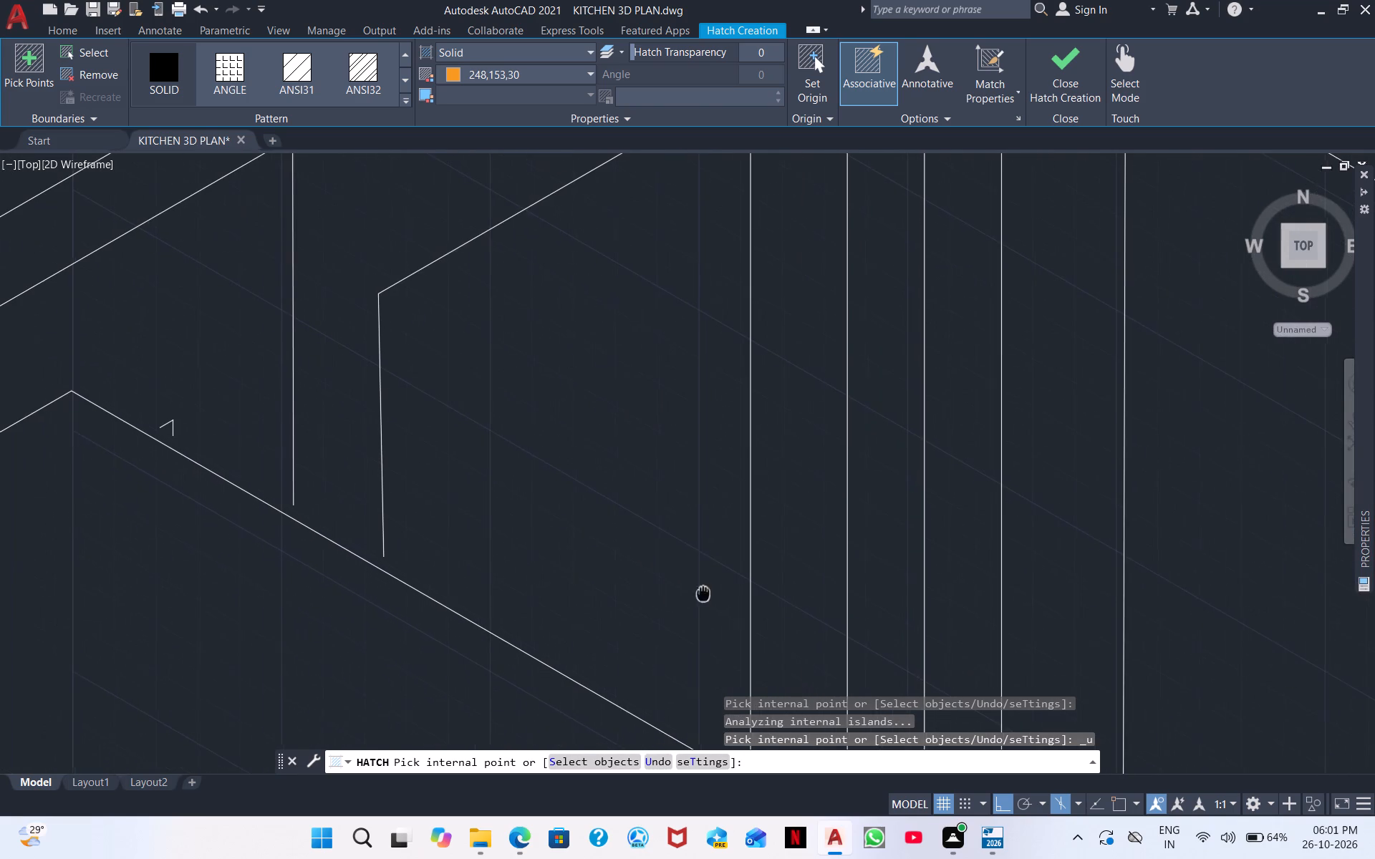
{"action": "middle_click_drag", "start_coordinate": [703, 592], "coordinate": [705, 593]}
{"action": "right_click", "coordinate": [155, 351]}
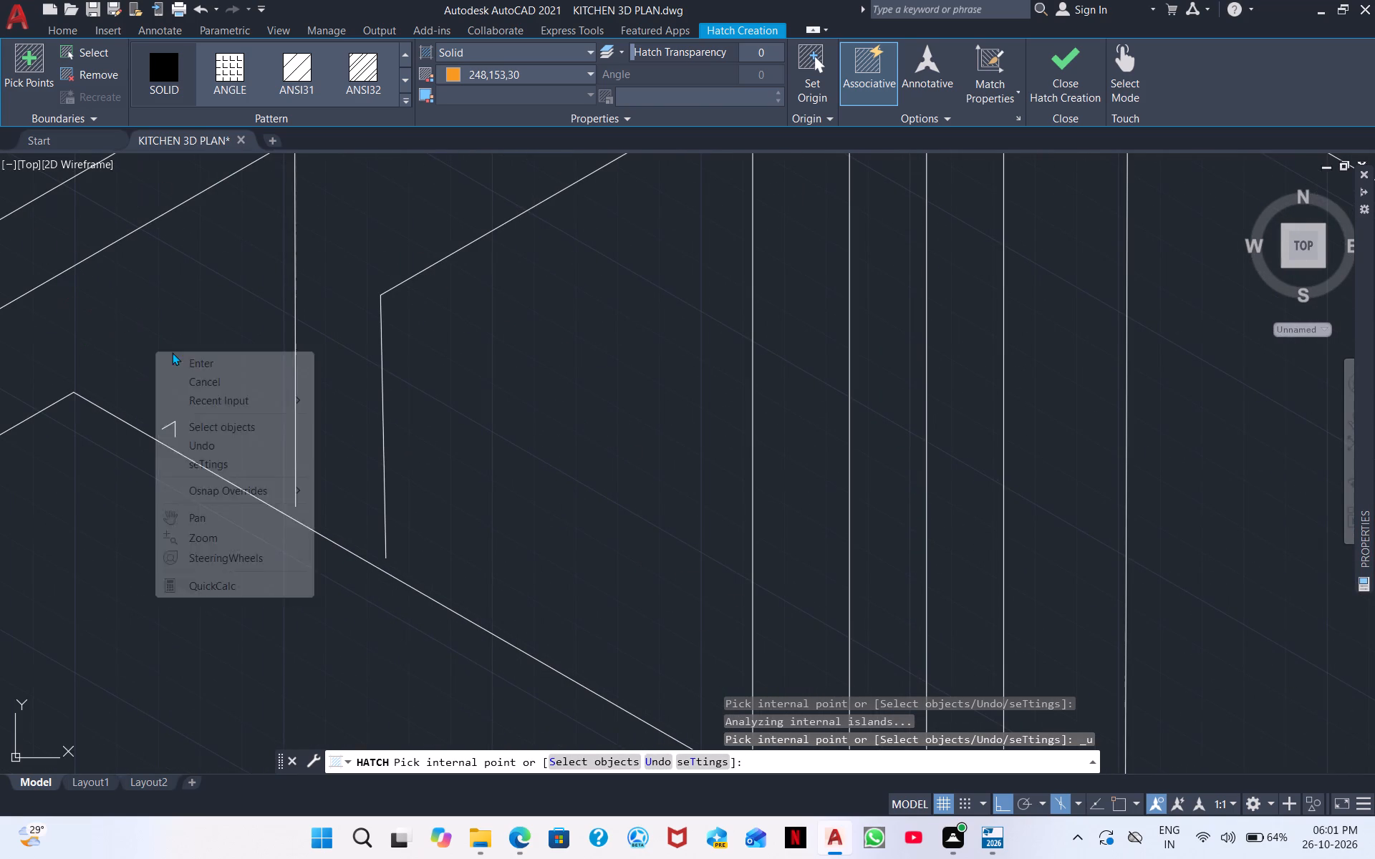
{"action": "left_click", "coordinate": [257, 362]}
{"action": "right_click", "coordinate": [498, 447]}
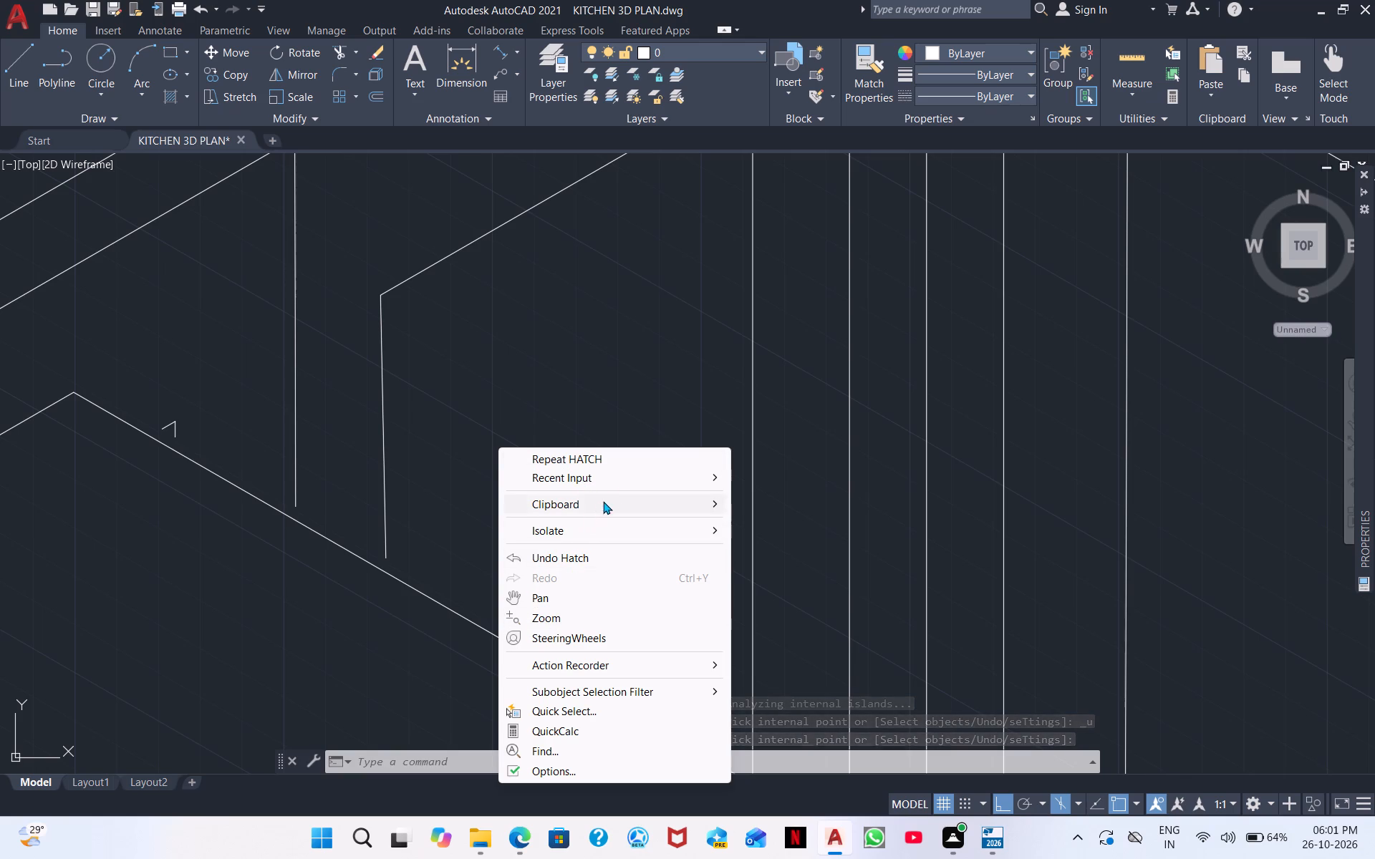
{"action": "left_click", "coordinate": [622, 480]}
{"action": "left_click", "coordinate": [787, 514]}
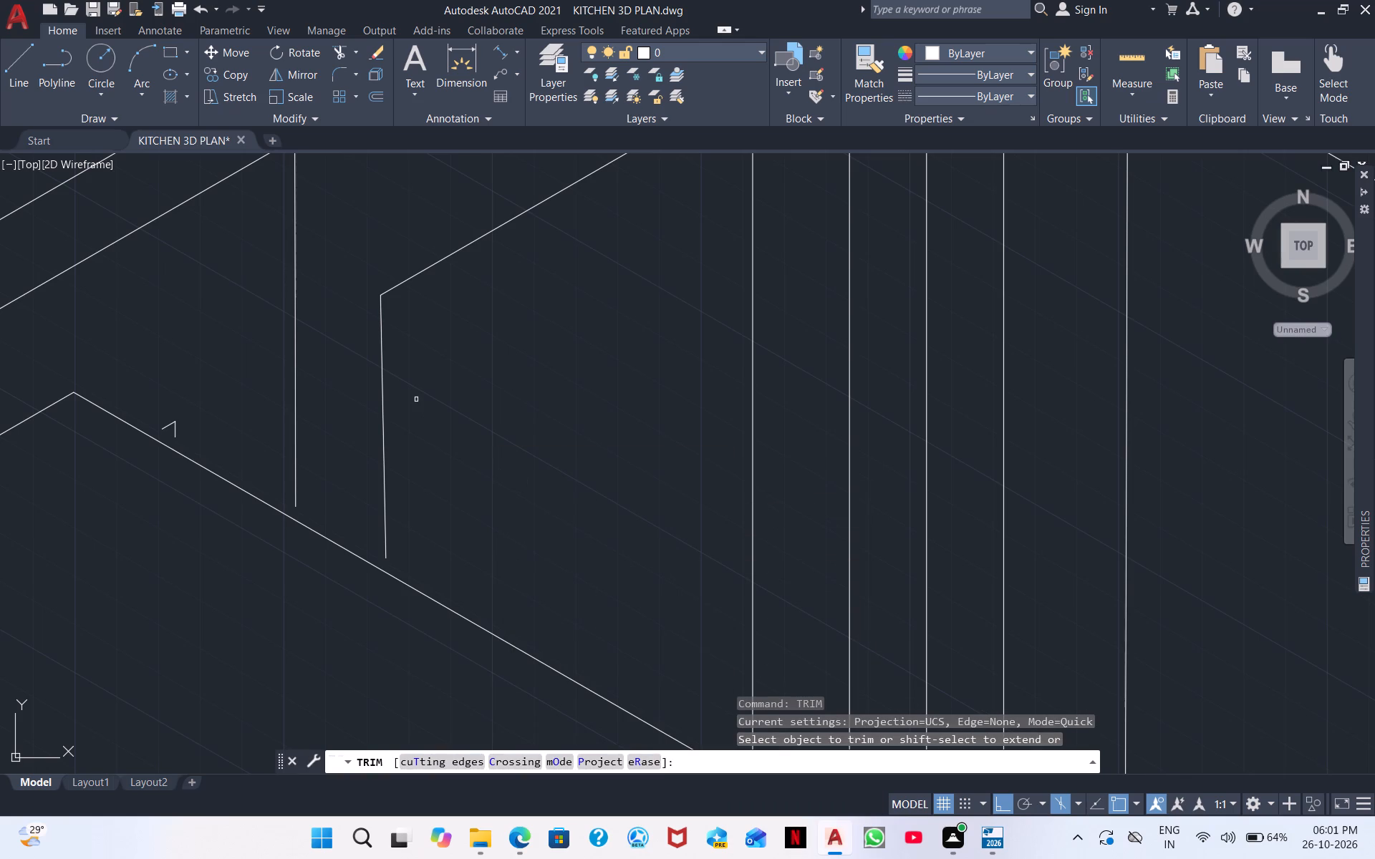
{"action": "left_click_drag", "start_coordinate": [220, 329], "coordinate": [400, 426], "text": "shift"}
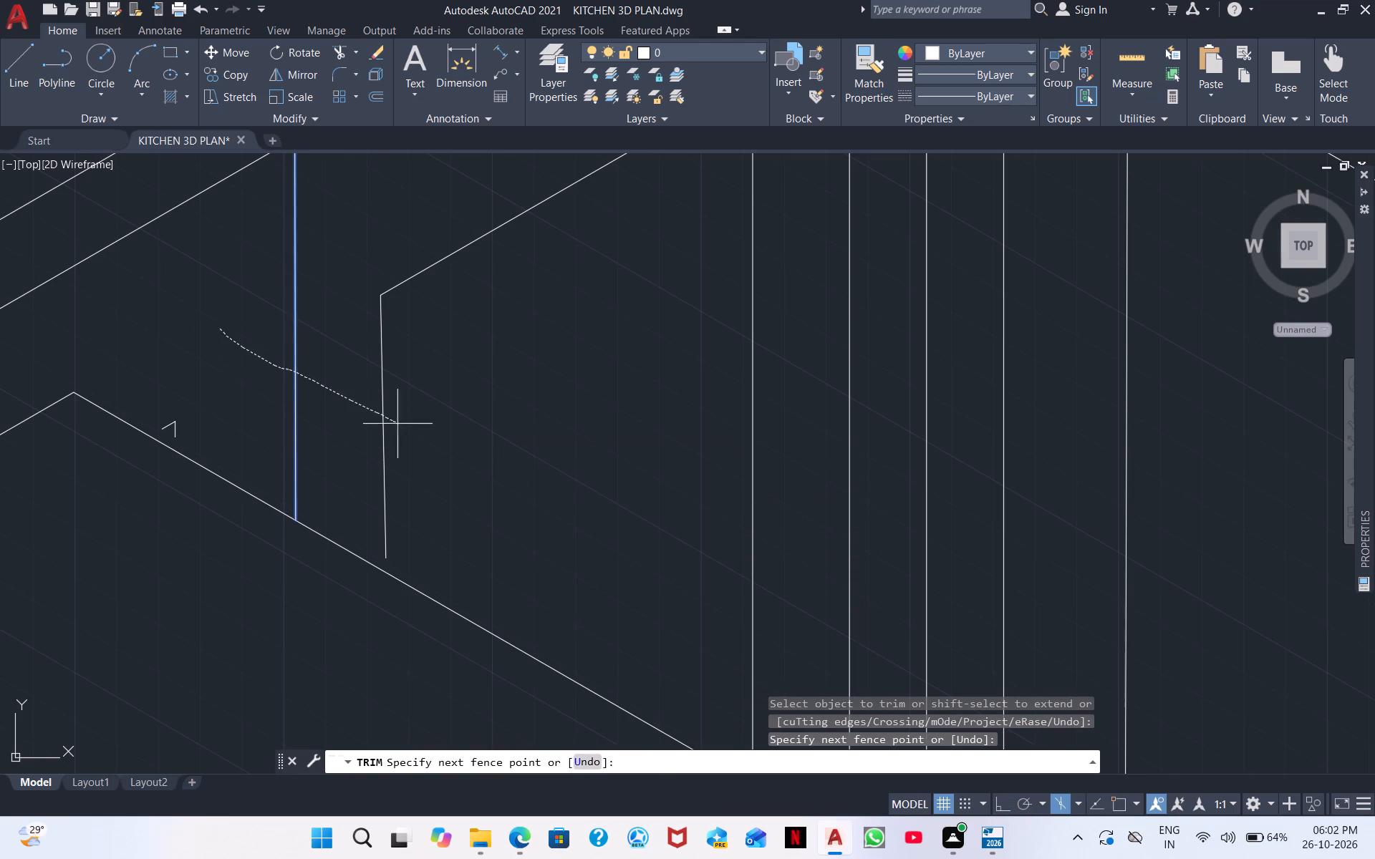
{"action": "left_click_drag", "start_coordinate": [400, 426], "coordinate": [705, 582], "text": "shift"}
{"action": "left_click_drag", "start_coordinate": [342, 457], "coordinate": [580, 573], "text": "shift"}
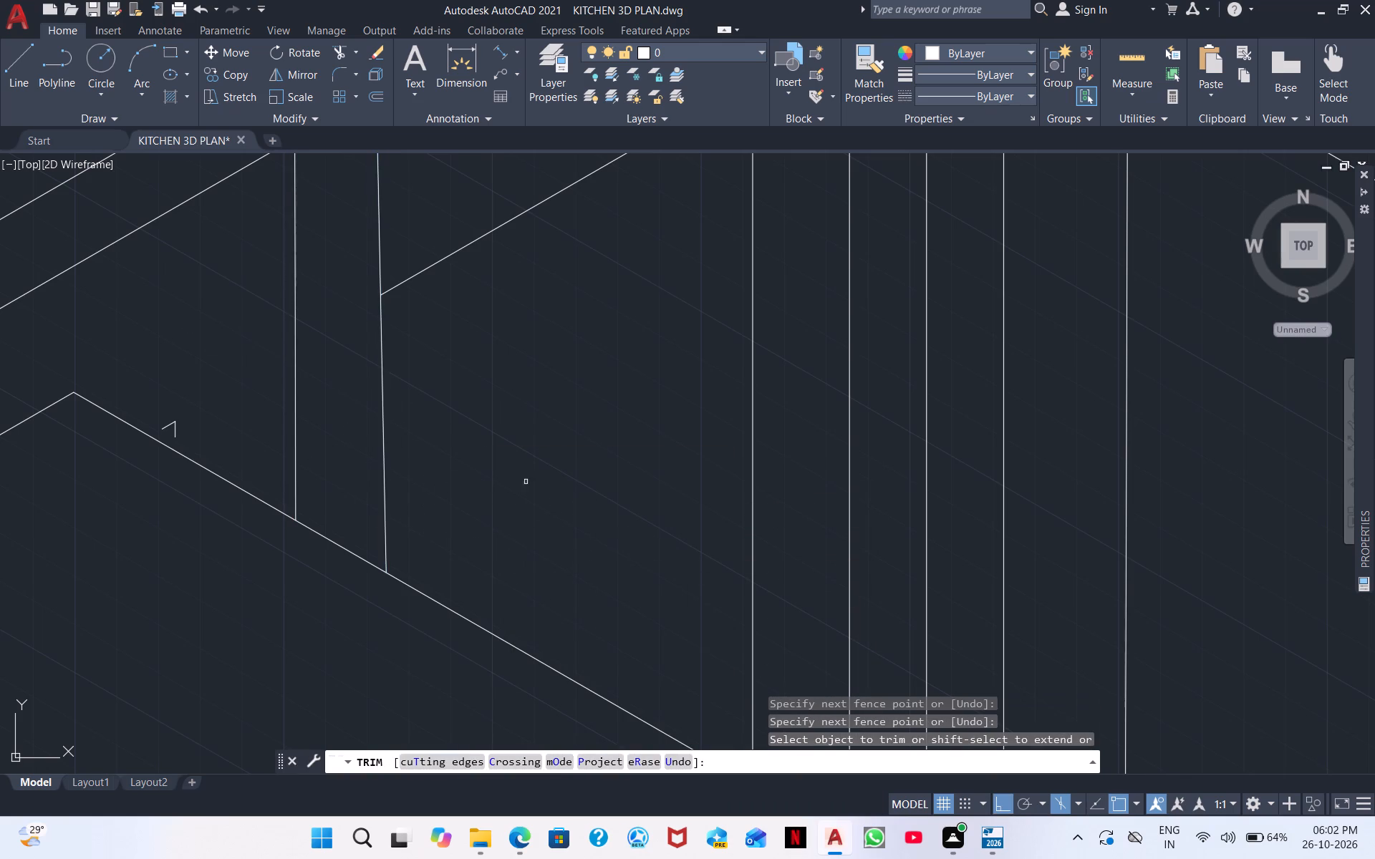
Trim the part of the inner panel's side line that rises above the panel's top edge.
{"action": "scroll", "coordinate": [514, 467], "scroll_direction": "down", "scroll_amount": 2}
{"action": "middle_click_drag", "start_coordinate": [547, 491], "coordinate": [534, 427]}
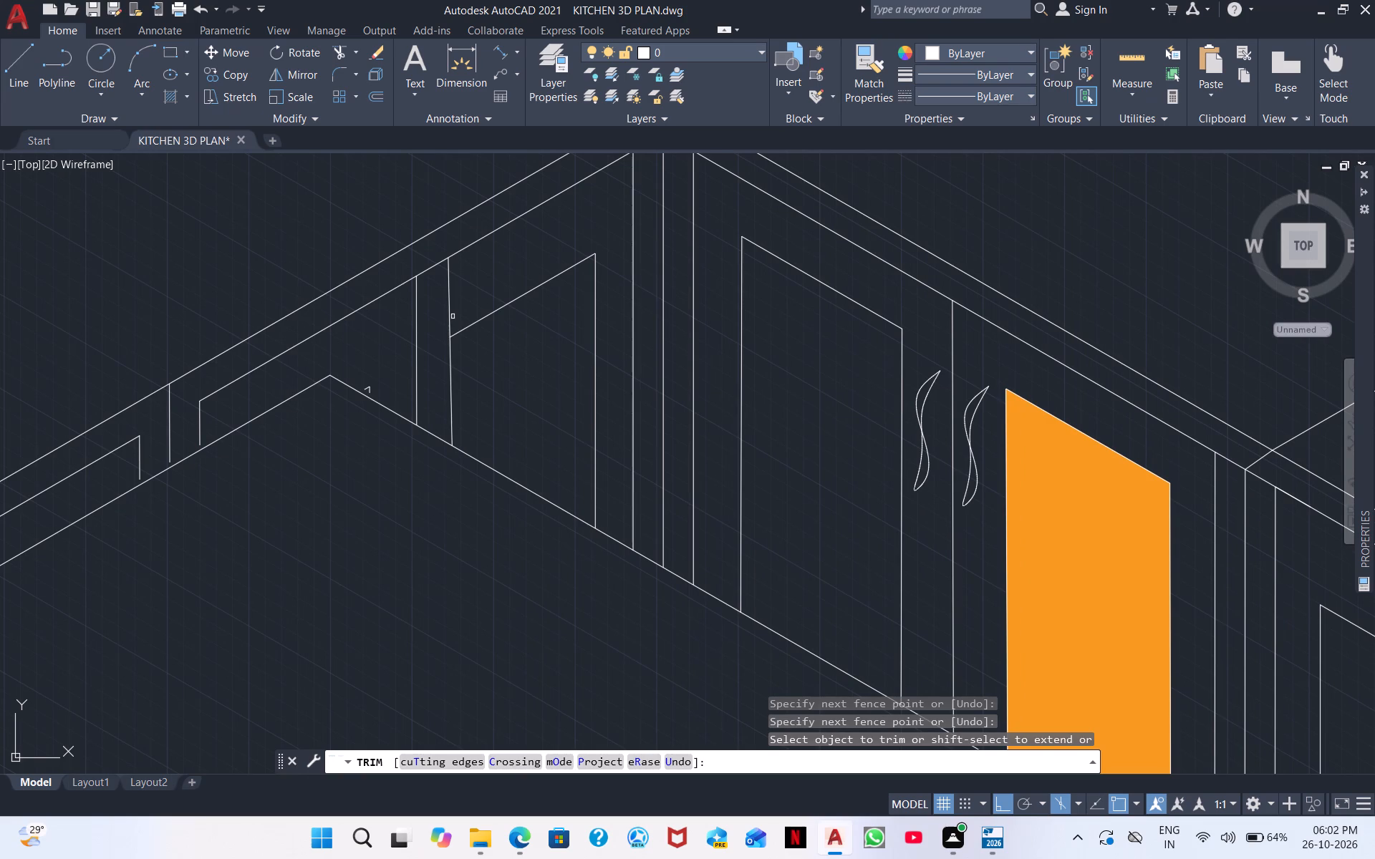
{"action": "left_click_drag", "start_coordinate": [453, 316], "coordinate": [440, 324]}
Extend the two tiny panel line ends beside the island's back corner to the island countertop's edge.
{"action": "scroll", "coordinate": [364, 379], "scroll_direction": "up", "scroll_amount": 4, "text": "shift"}
{"action": "left_click", "coordinate": [360, 389], "text": "shift"}
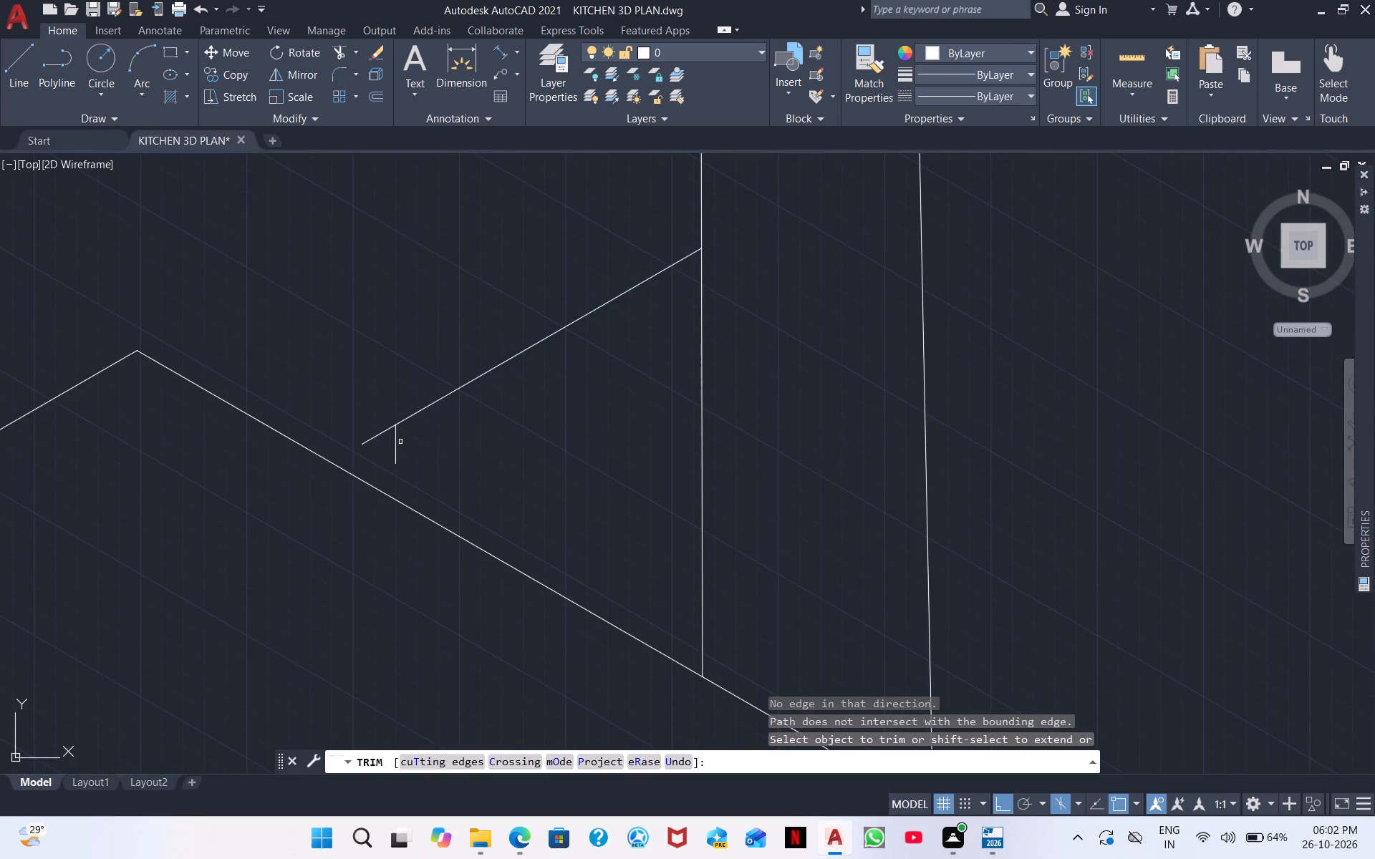
{"action": "left_click_drag", "start_coordinate": [400, 442], "coordinate": [386, 463], "text": "shift"}
{"action": "left_click_drag", "start_coordinate": [370, 429], "coordinate": [382, 465], "text": "shift"}
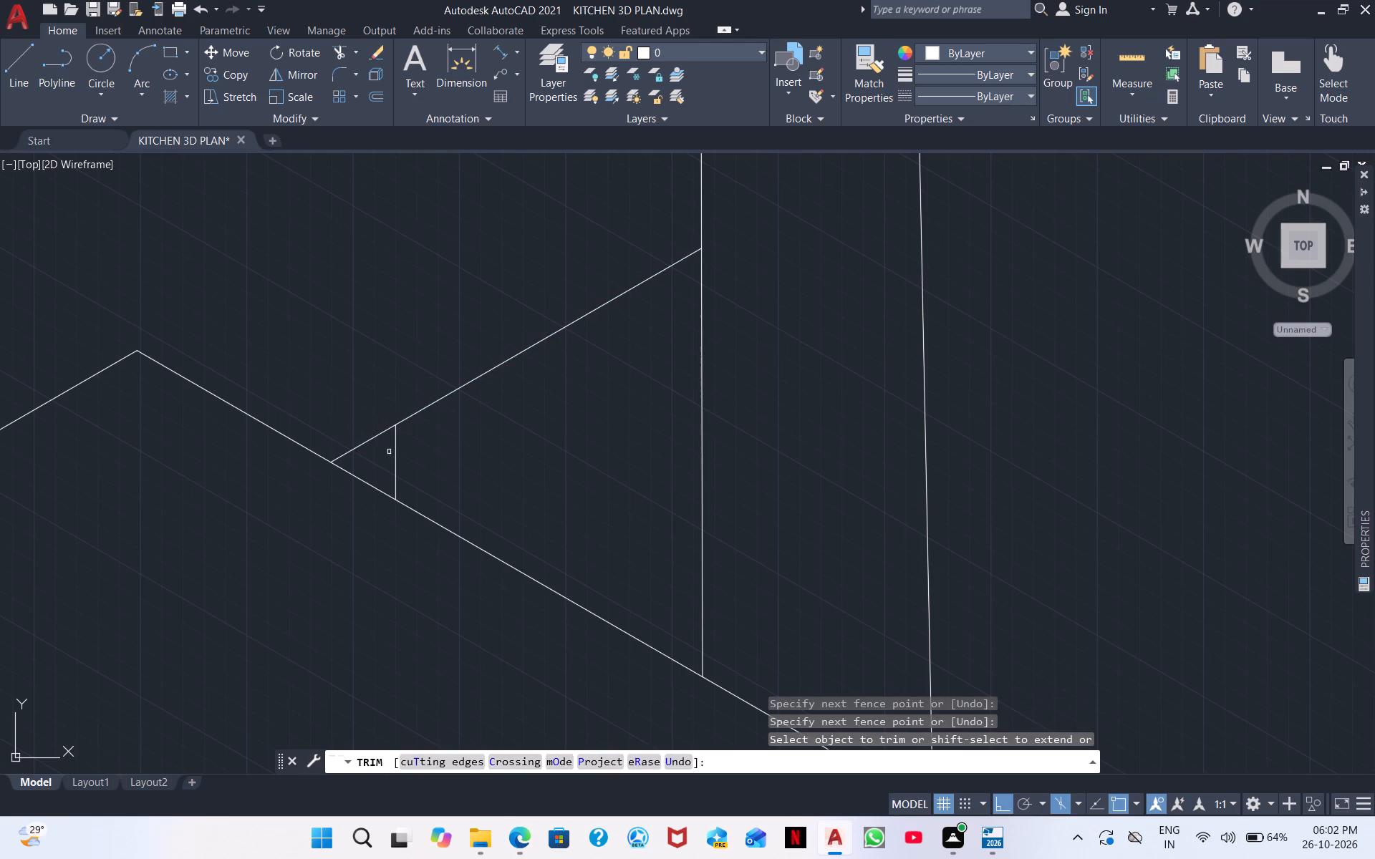
{"action": "left_click_drag", "start_coordinate": [468, 368], "coordinate": [513, 473], "text": "shift"}
{"action": "left_click_drag", "start_coordinate": [458, 381], "coordinate": [490, 472]}
Extend the short vertical lines of the side-wall cabinet fronts, as far as the tall cabinet, down to the island's edge and finish trimming.
{"action": "scroll", "coordinate": [478, 429], "scroll_direction": "down", "scroll_amount": 3}
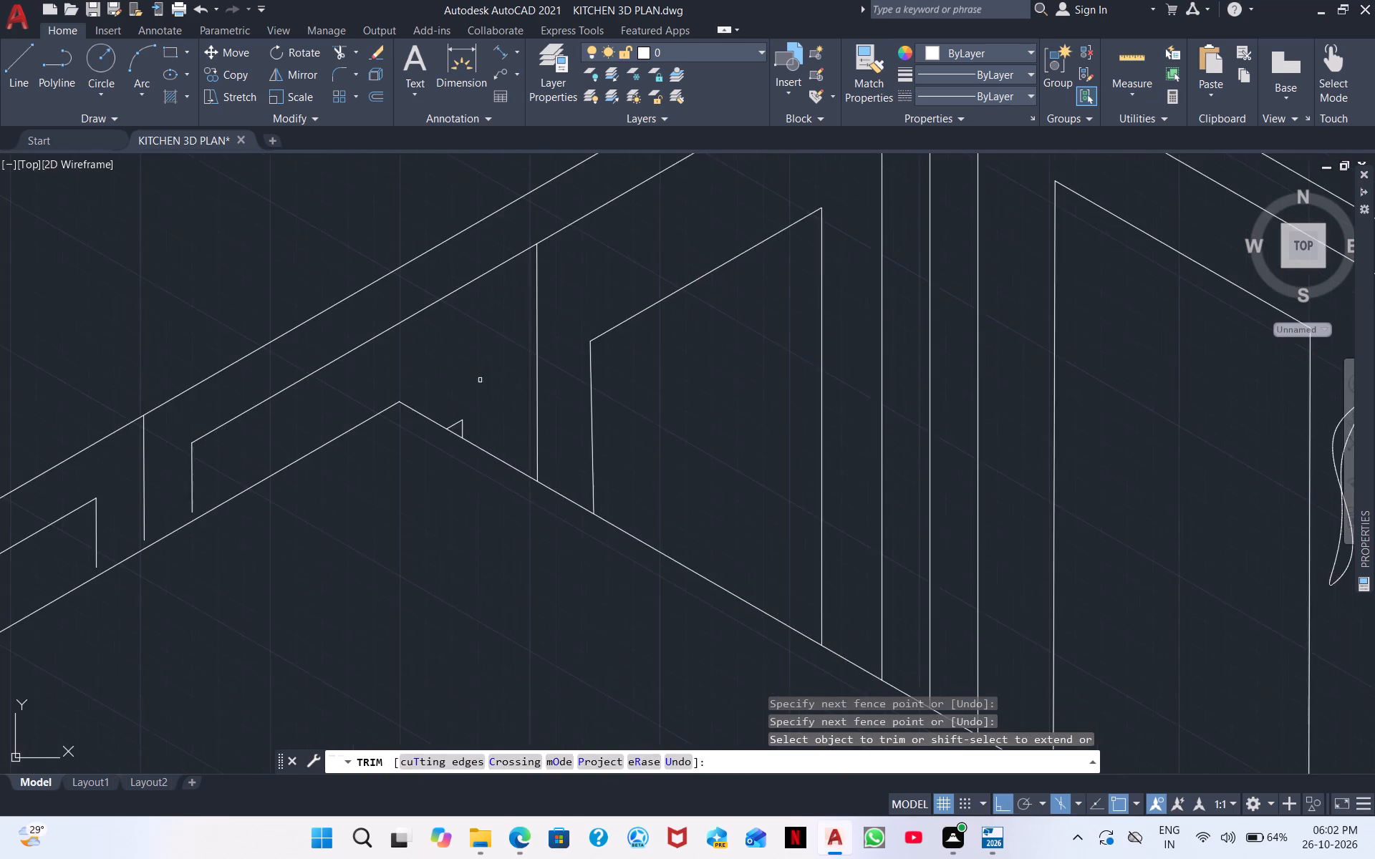
{"action": "middle_click_drag", "start_coordinate": [475, 370], "coordinate": [599, 278]}
{"action": "left_click_drag", "start_coordinate": [337, 388], "coordinate": [286, 428], "text": "shift"}
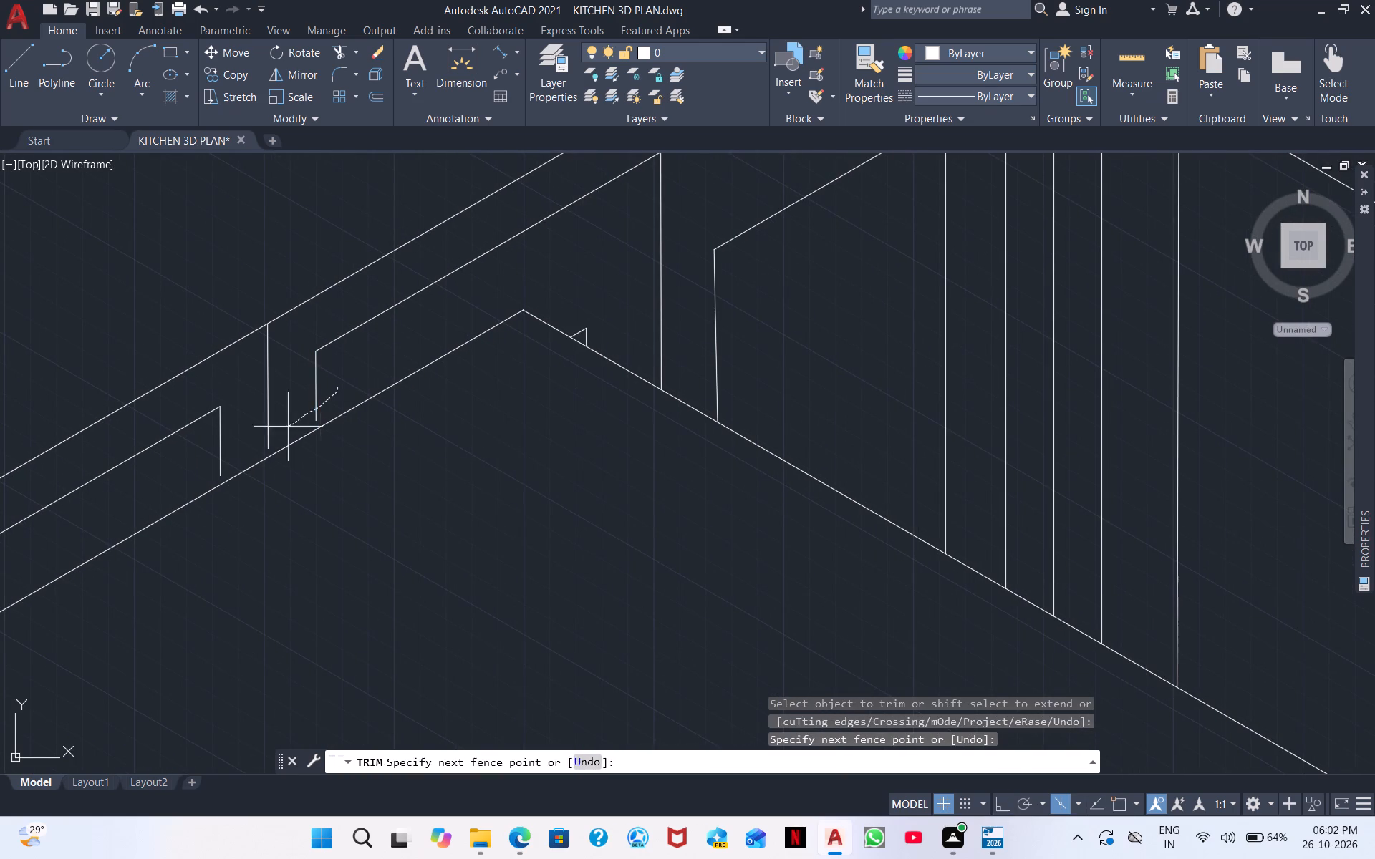
{"action": "left_click_drag", "start_coordinate": [286, 428], "coordinate": [186, 482], "text": "shift"}
{"action": "middle_click_drag", "start_coordinate": [194, 457], "coordinate": [754, 283]}
{"action": "scroll", "coordinate": [700, 319], "scroll_direction": "down", "scroll_amount": 2}
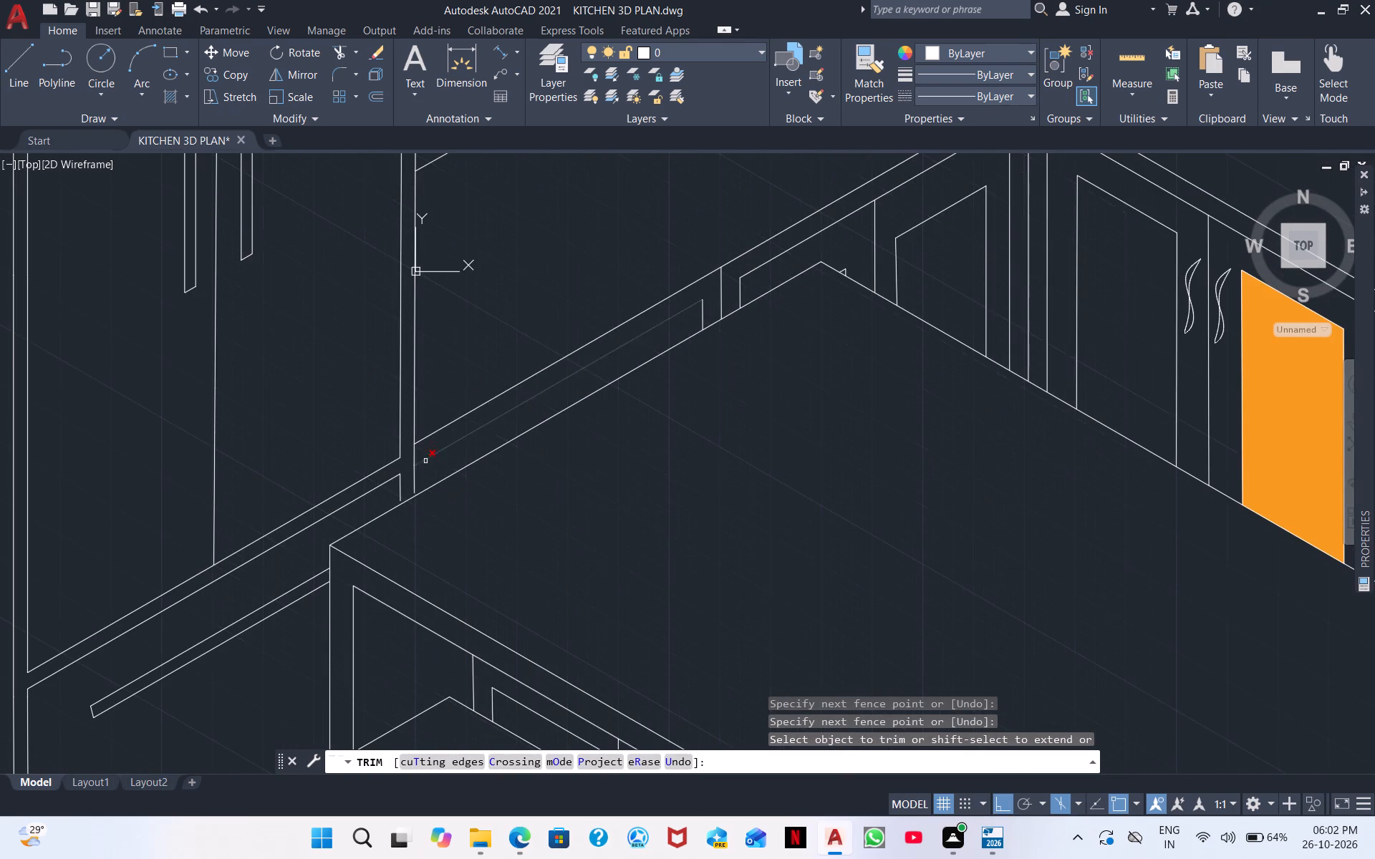
{"action": "scroll", "coordinate": [421, 468], "scroll_direction": "up", "scroll_amount": 2}
{"action": "left_click_drag", "start_coordinate": [303, 548], "coordinate": [448, 472], "text": "shift"}
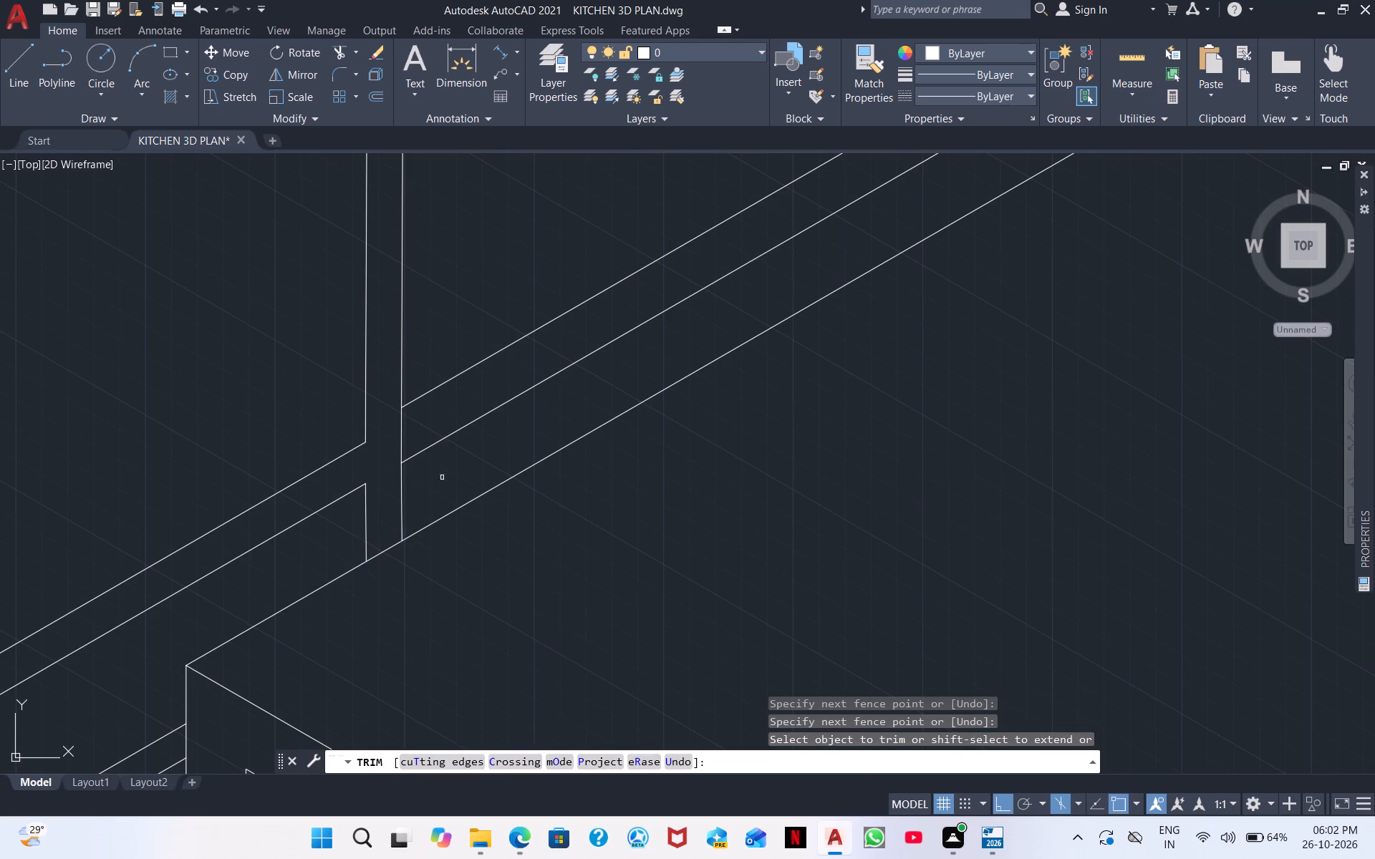
{"action": "middle_click_drag", "start_coordinate": [407, 632], "coordinate": [864, 414]}
{"action": "scroll", "coordinate": [367, 583], "scroll_direction": "down", "scroll_amount": 2}
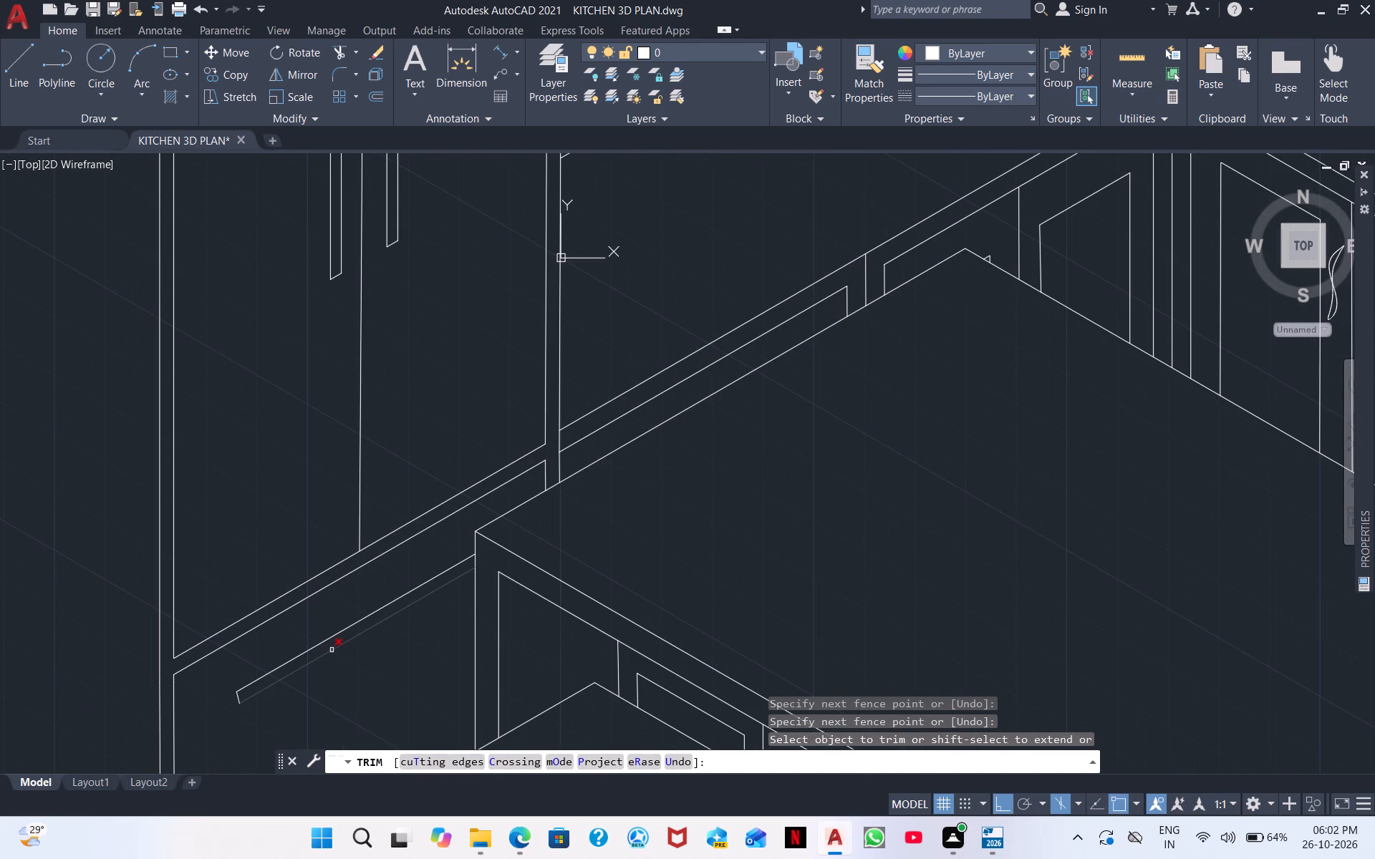
{"action": "middle_click_drag", "start_coordinate": [344, 681], "coordinate": [116, 506]}
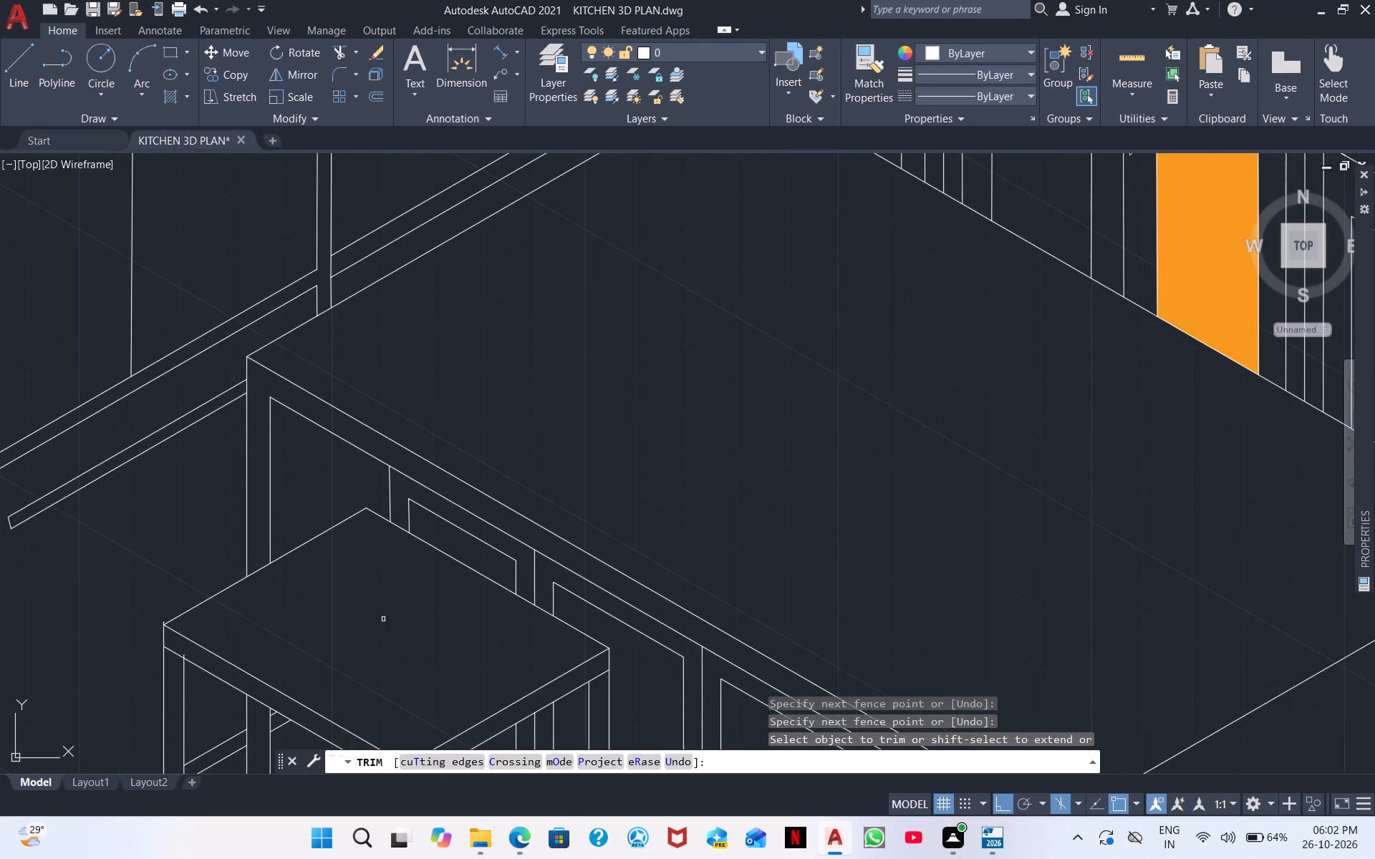
{"action": "scroll", "coordinate": [383, 623], "scroll_direction": "down", "scroll_amount": 1}
{"action": "middle_click_drag", "start_coordinate": [459, 515], "coordinate": [33, 639]}
{"action": "right_click", "coordinate": [197, 639]}
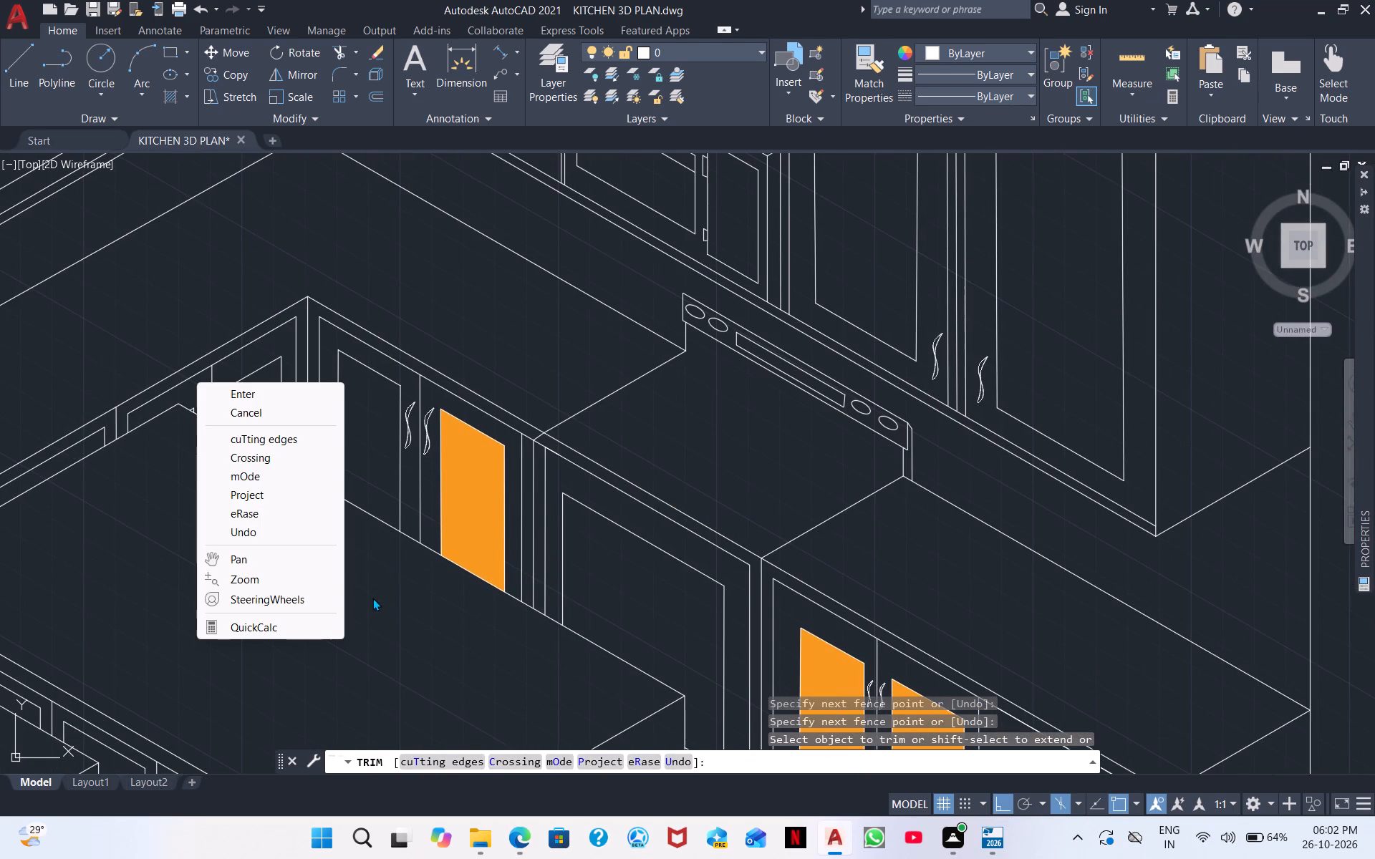
{"action": "left_click", "coordinate": [270, 391]}
Hatch the first inner panel around the corner and the corner cabinet's unfilled door with solid orange 248,153,30.
{"action": "right_click", "coordinate": [362, 568]}
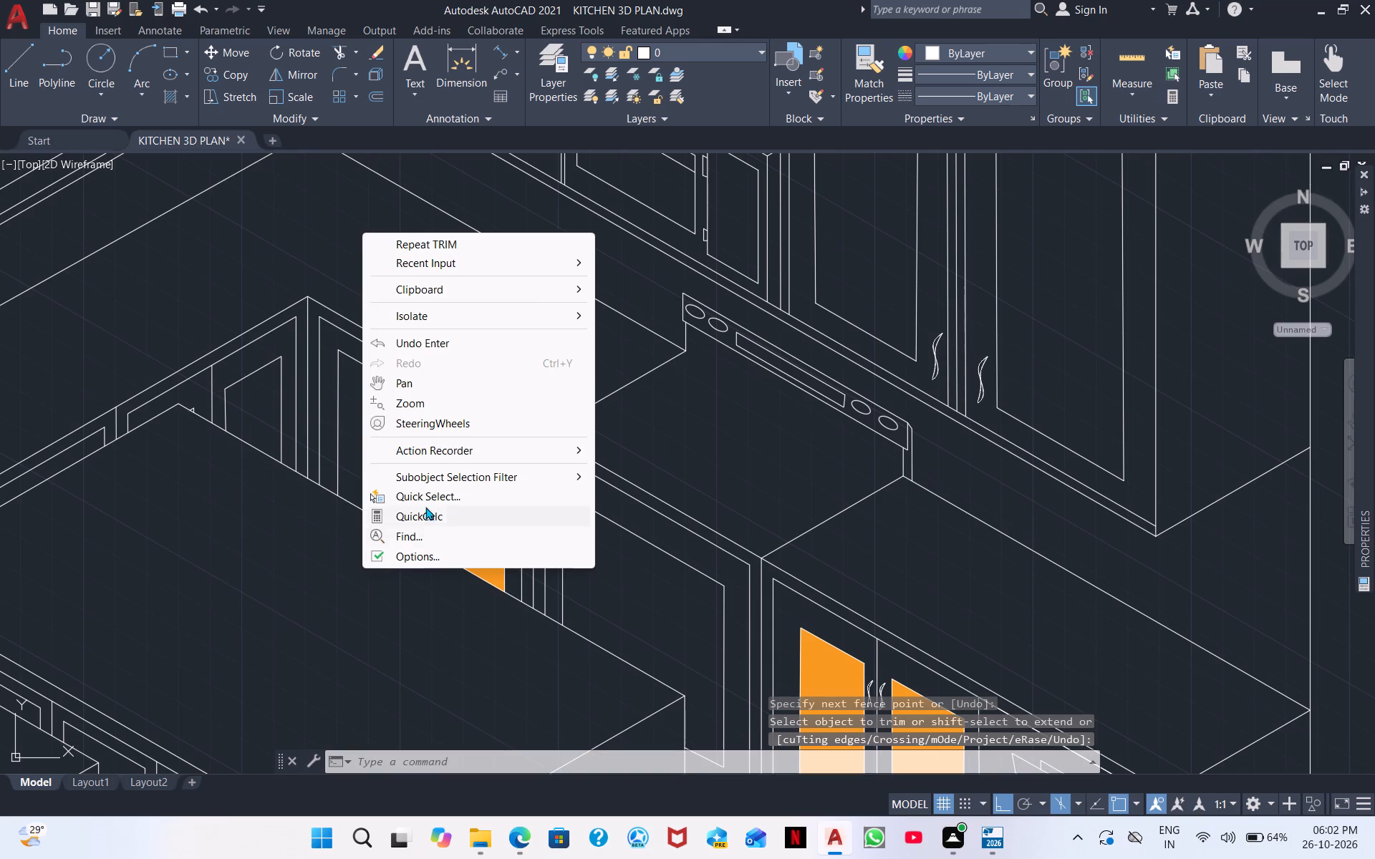
{"action": "left_click", "coordinate": [179, 100]}
{"action": "left_click", "coordinate": [170, 76]}
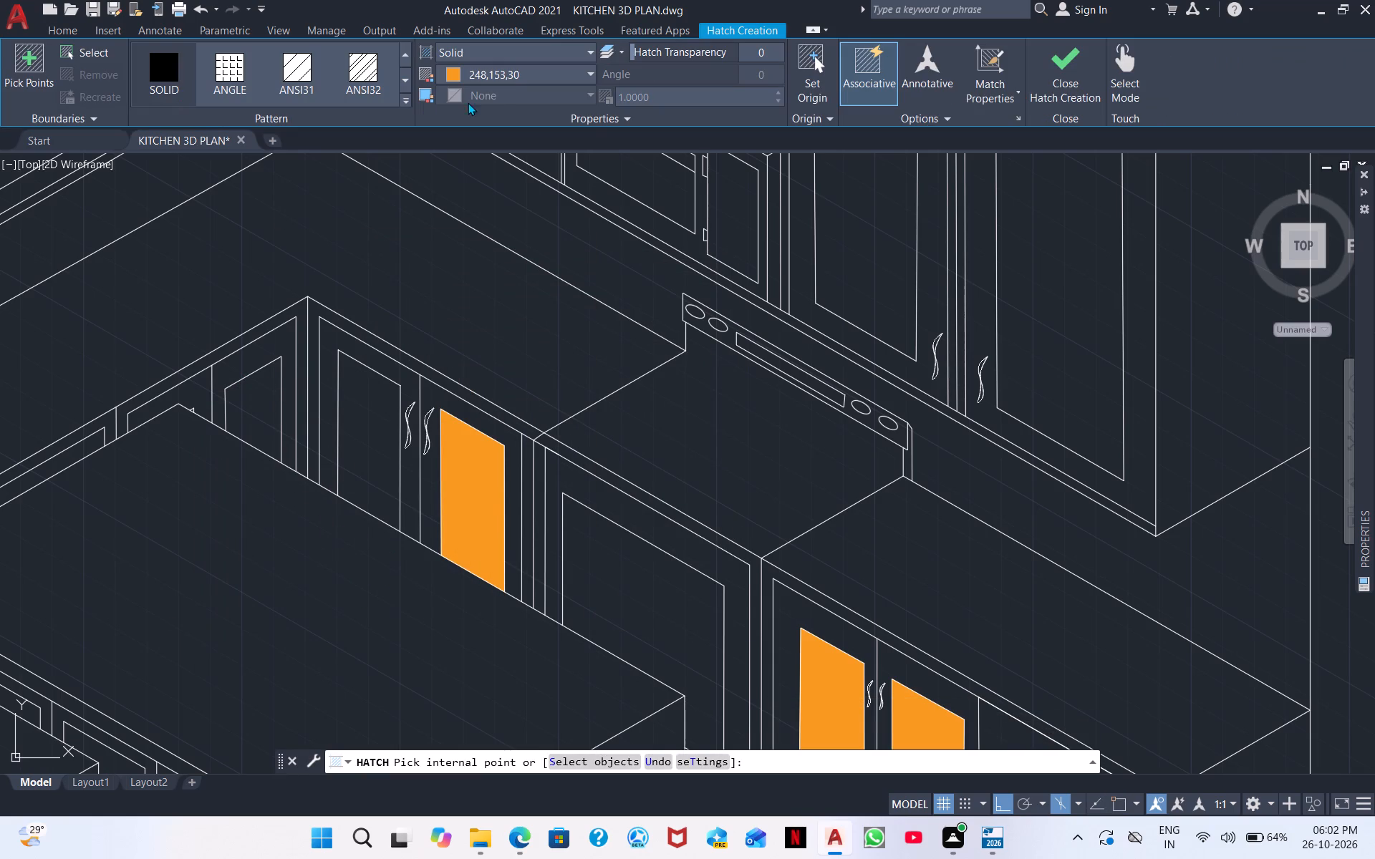
{"action": "left_click", "coordinate": [510, 75]}
{"action": "left_click", "coordinate": [365, 414]}
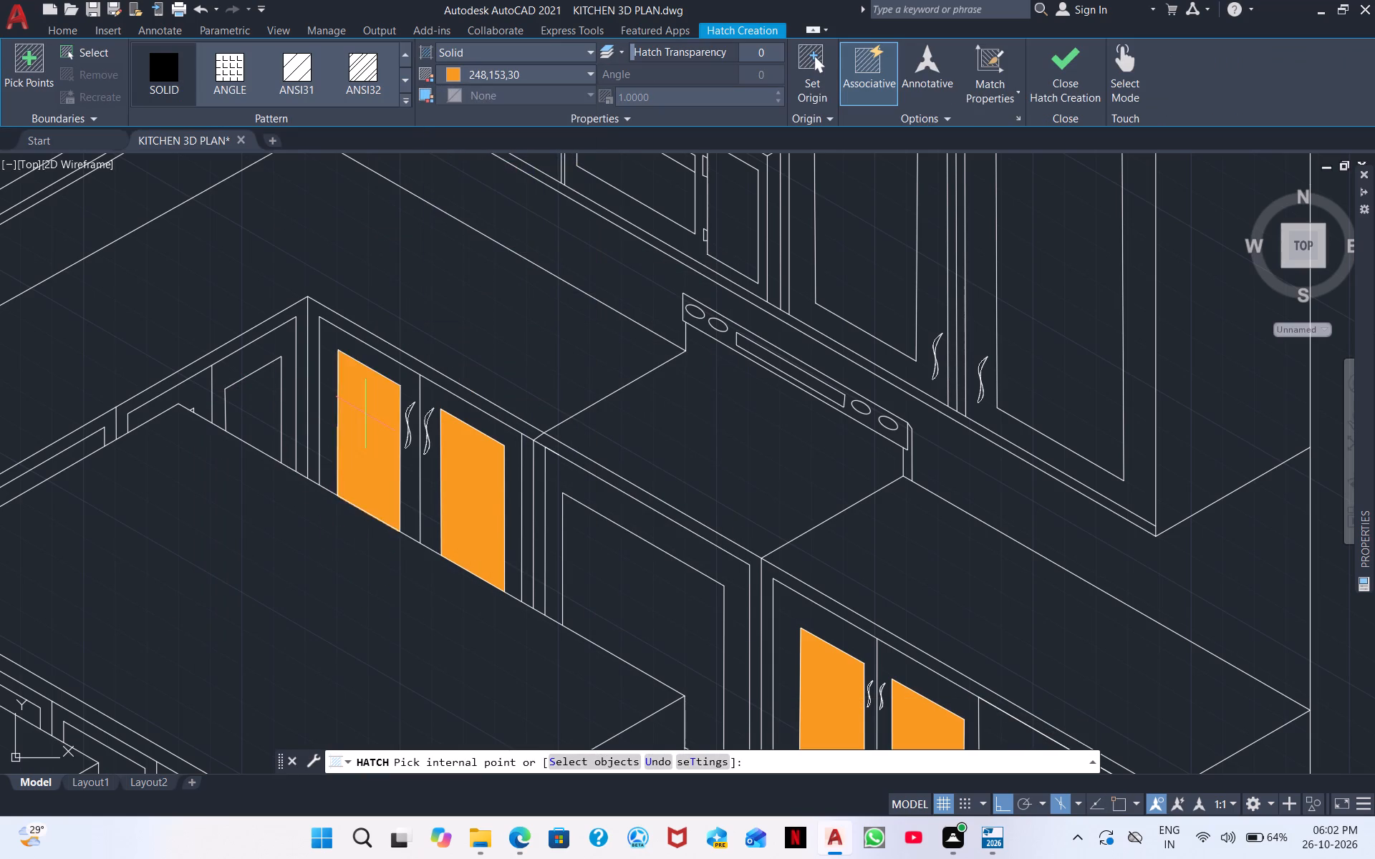
{"action": "left_click", "coordinate": [274, 412]}
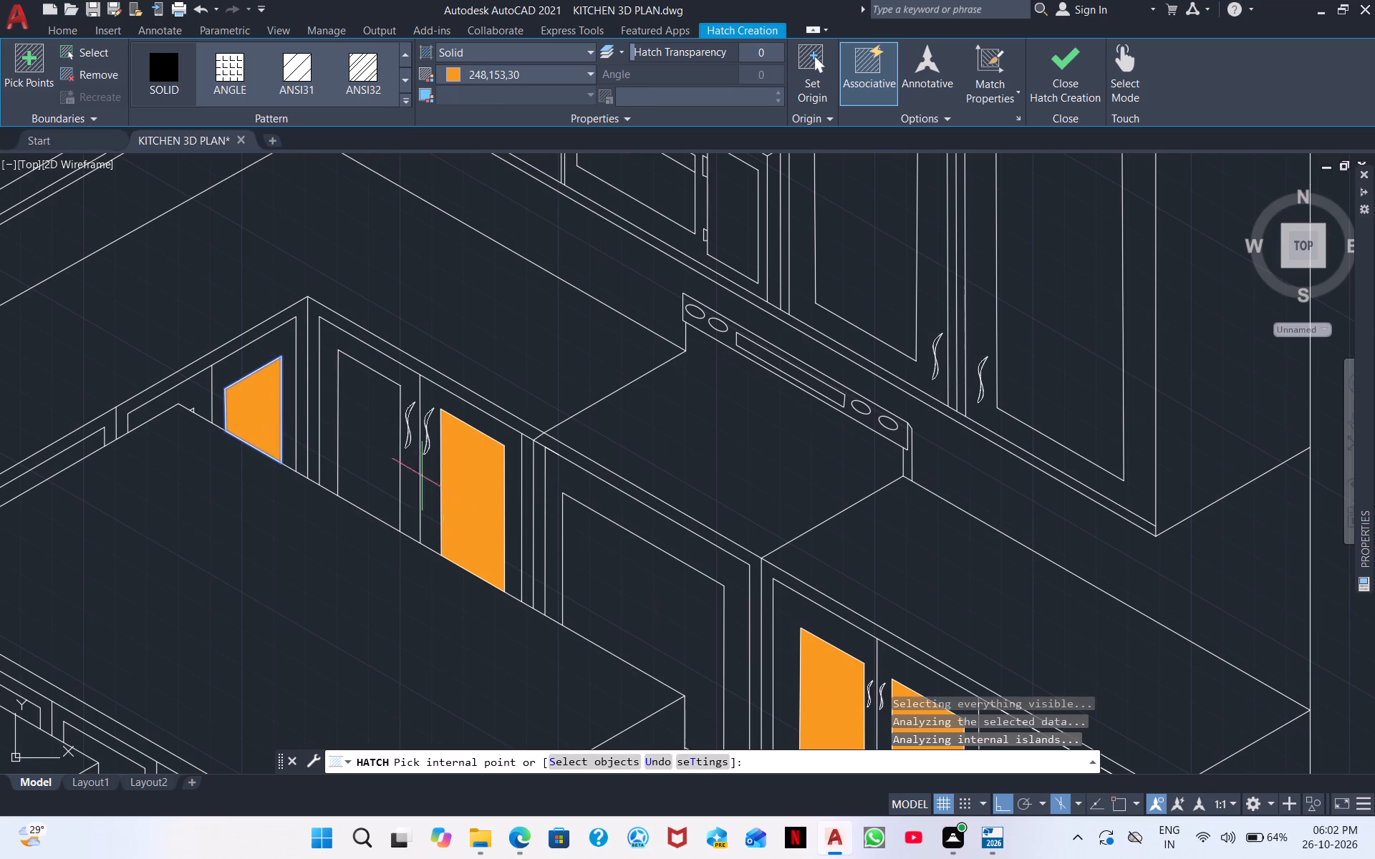
{"action": "left_click", "coordinate": [360, 450]}
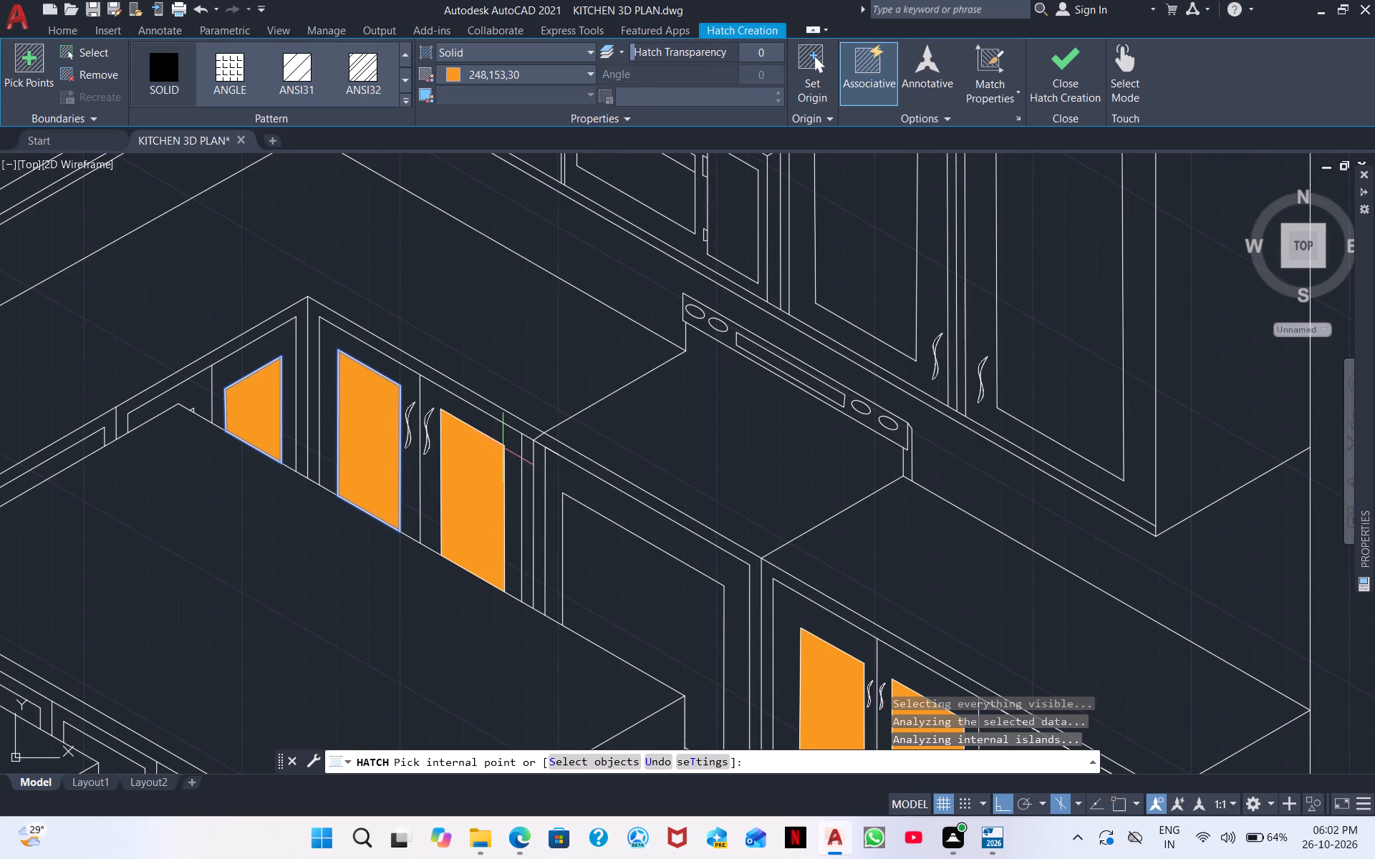
Hatch the visible areas of the island's four front panels behind the stools with solid orange 248,153,30.
{"action": "scroll", "coordinate": [557, 501], "scroll_direction": "down", "scroll_amount": 2}
{"action": "middle_click_drag", "start_coordinate": [656, 538], "coordinate": [460, 368]}
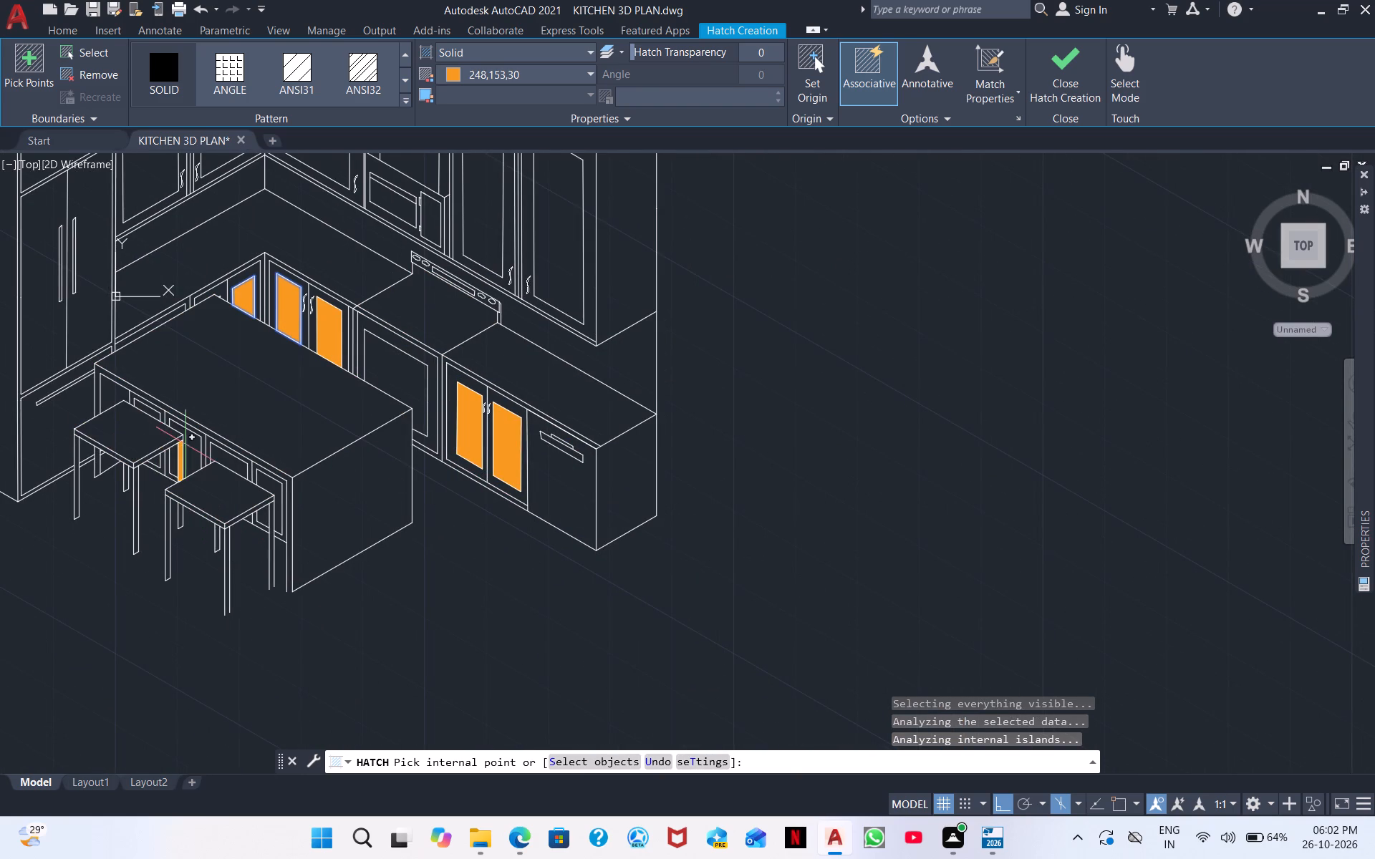
{"action": "scroll", "coordinate": [203, 457], "scroll_direction": "up", "scroll_amount": 4}
{"action": "left_click", "coordinate": [142, 438]}
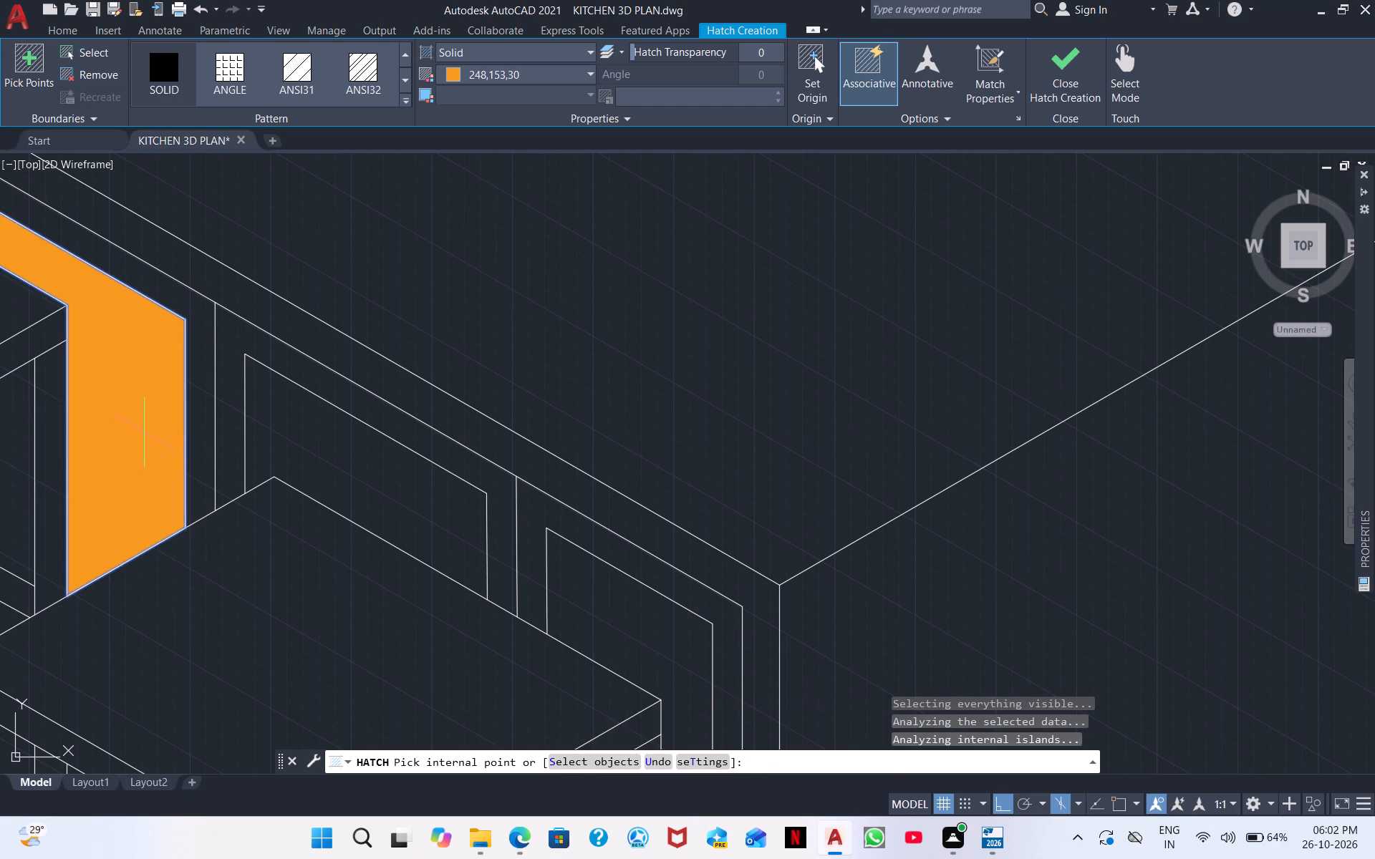
{"action": "middle_click_drag", "start_coordinate": [145, 432], "coordinate": [817, 509]}
{"action": "left_click", "coordinate": [564, 558]}
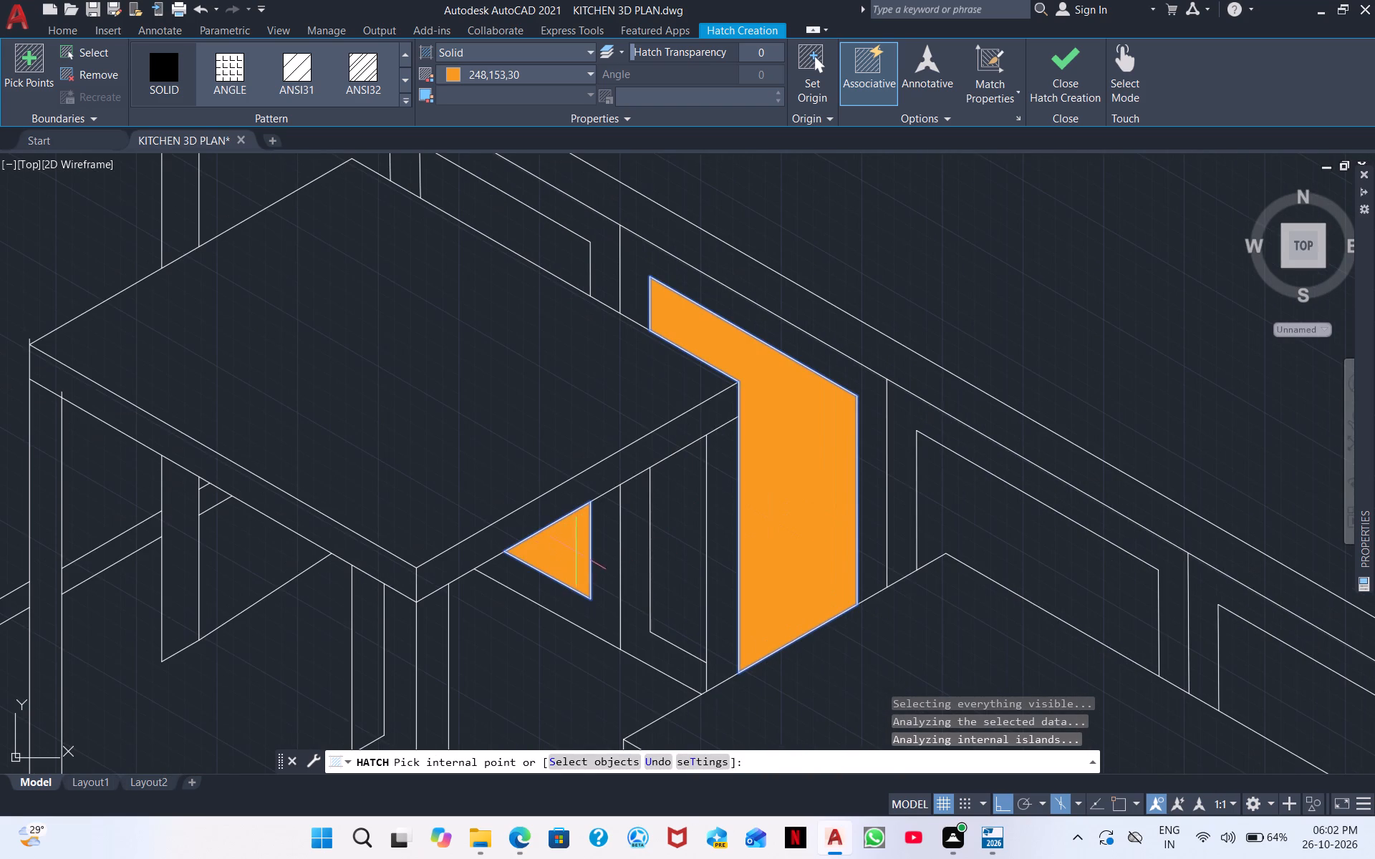
{"action": "left_click", "coordinate": [667, 505]}
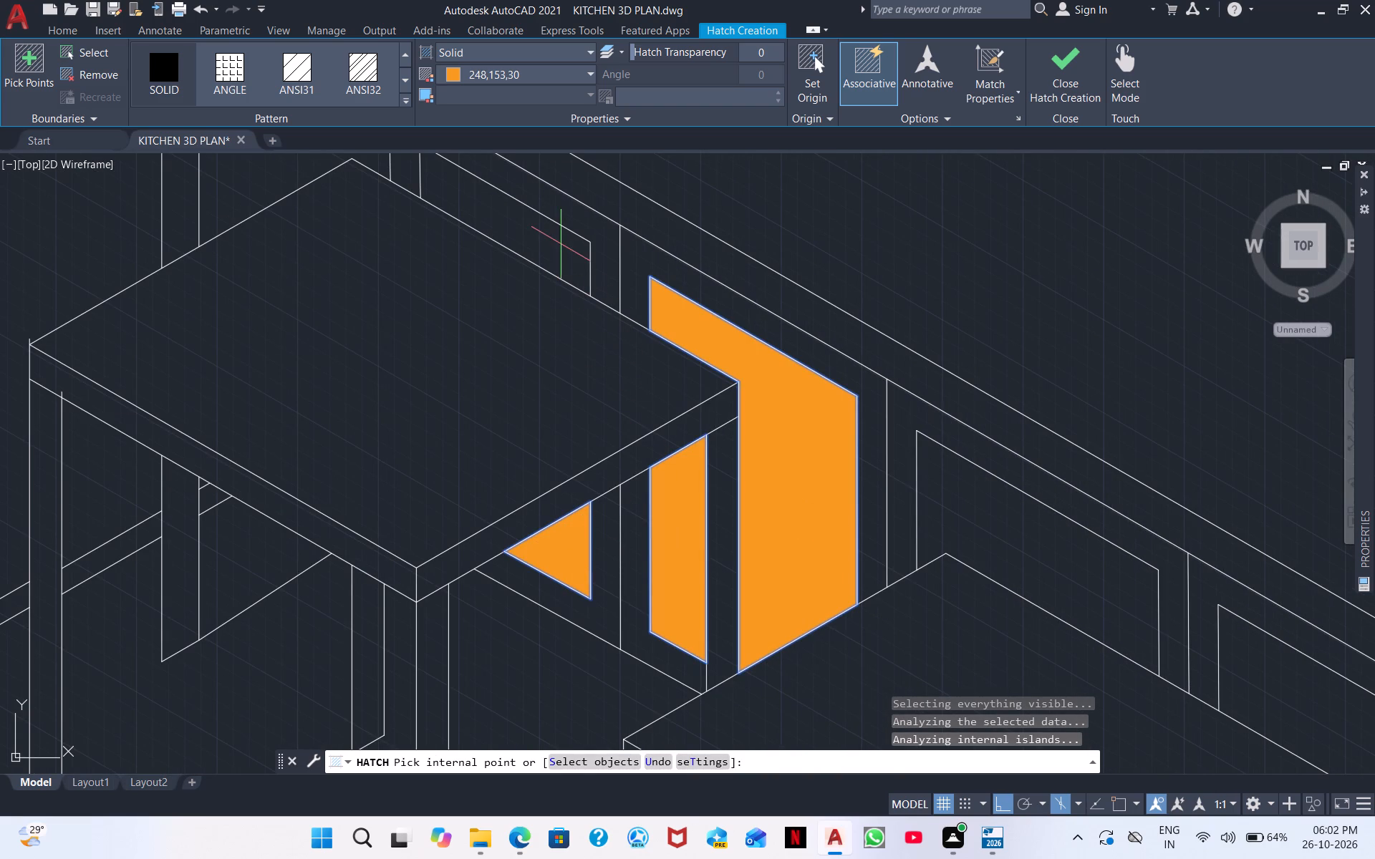
{"action": "left_click", "coordinate": [561, 244]}
{"action": "scroll", "coordinate": [761, 346], "scroll_direction": "down", "scroll_amount": 2}
{"action": "left_click", "coordinate": [859, 444]}
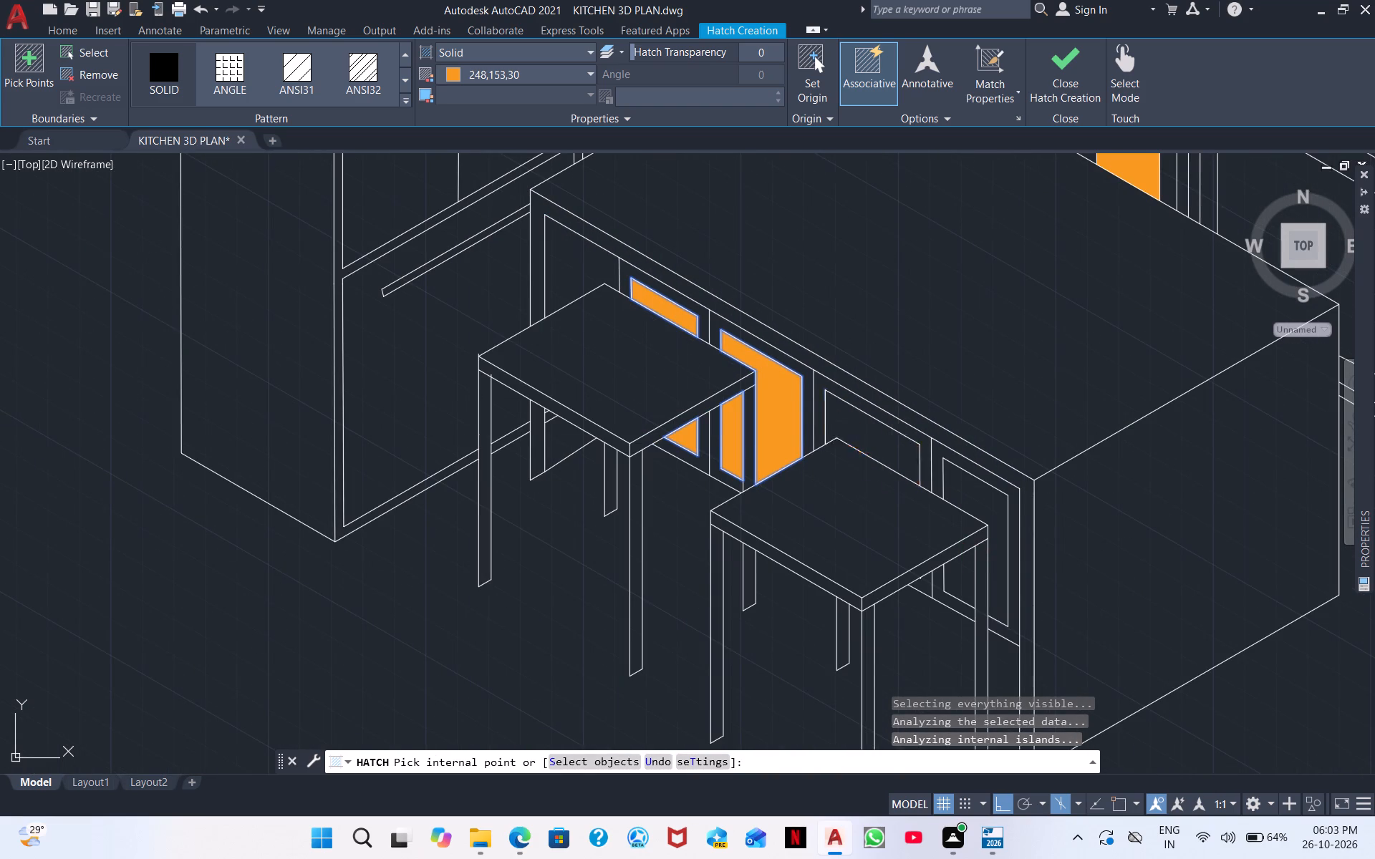
{"action": "left_click", "coordinate": [982, 510]}
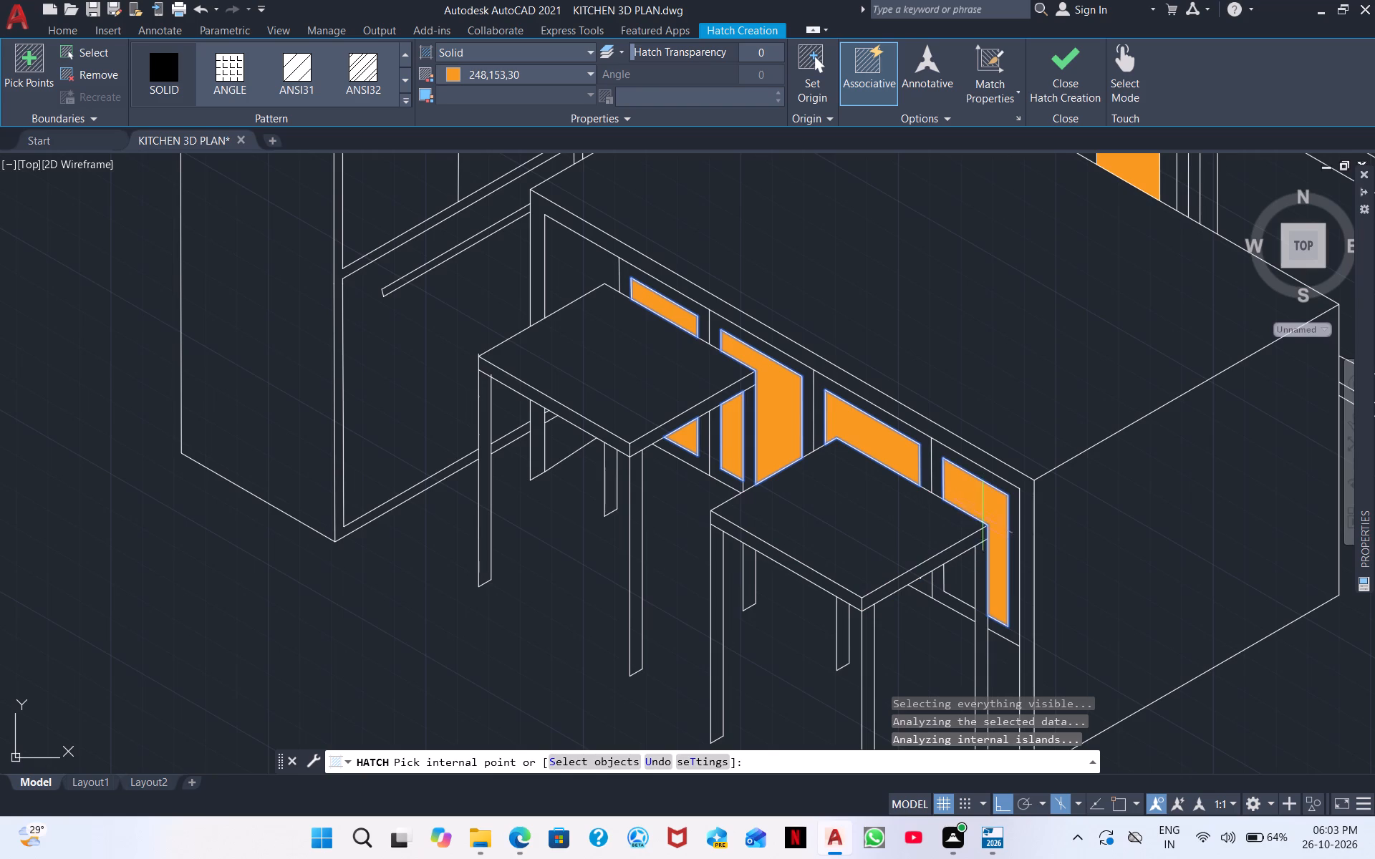
{"action": "left_click", "coordinate": [959, 583]}
{"action": "right_click", "coordinate": [921, 665]}
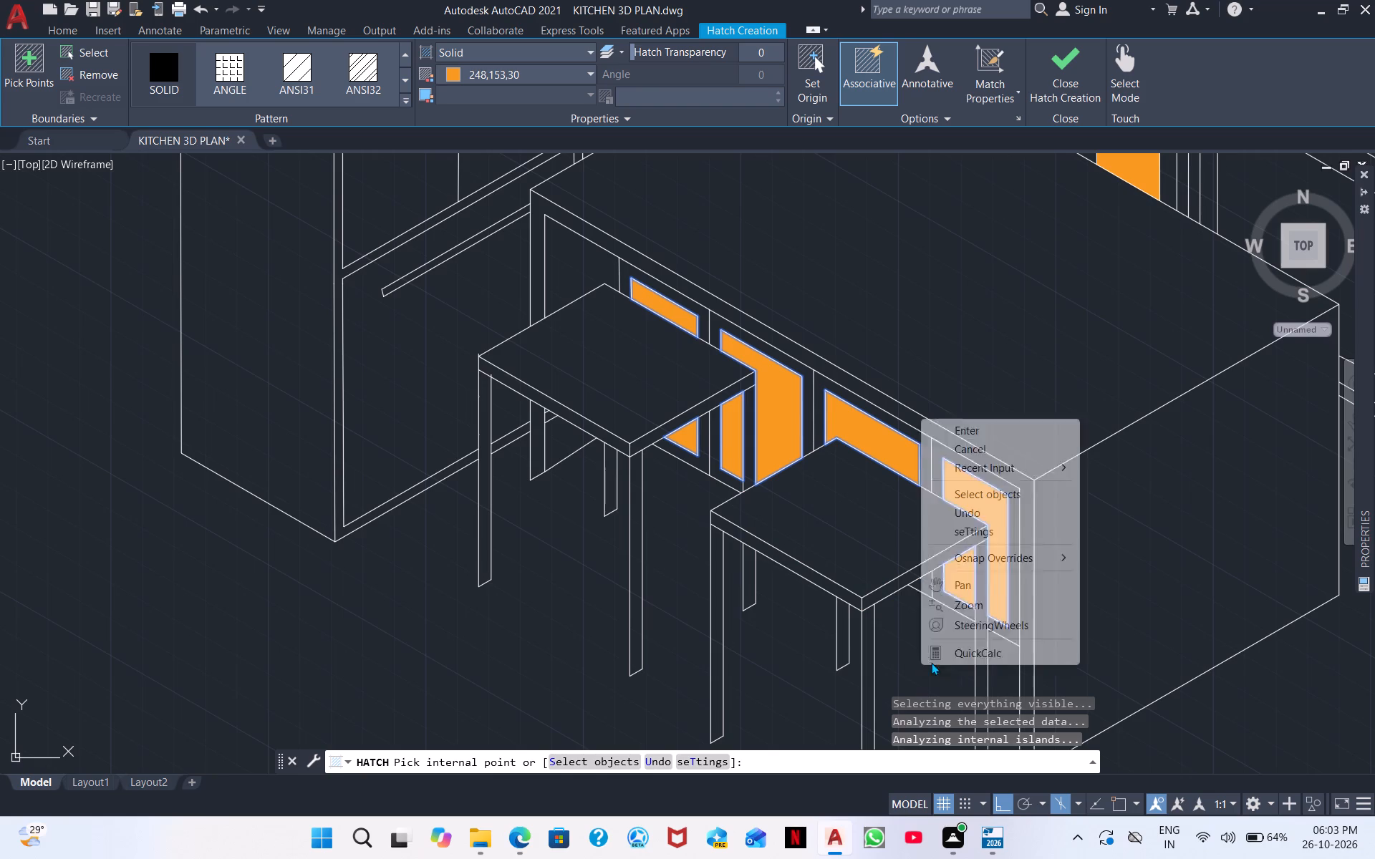
{"action": "left_click", "coordinate": [983, 433]}
Hatch the panel above the tall cabinet's double doors and the adjacent upper cabinet door with solid orange 248,153,30.
{"action": "scroll", "coordinate": [965, 447], "scroll_direction": "down", "scroll_amount": 3}
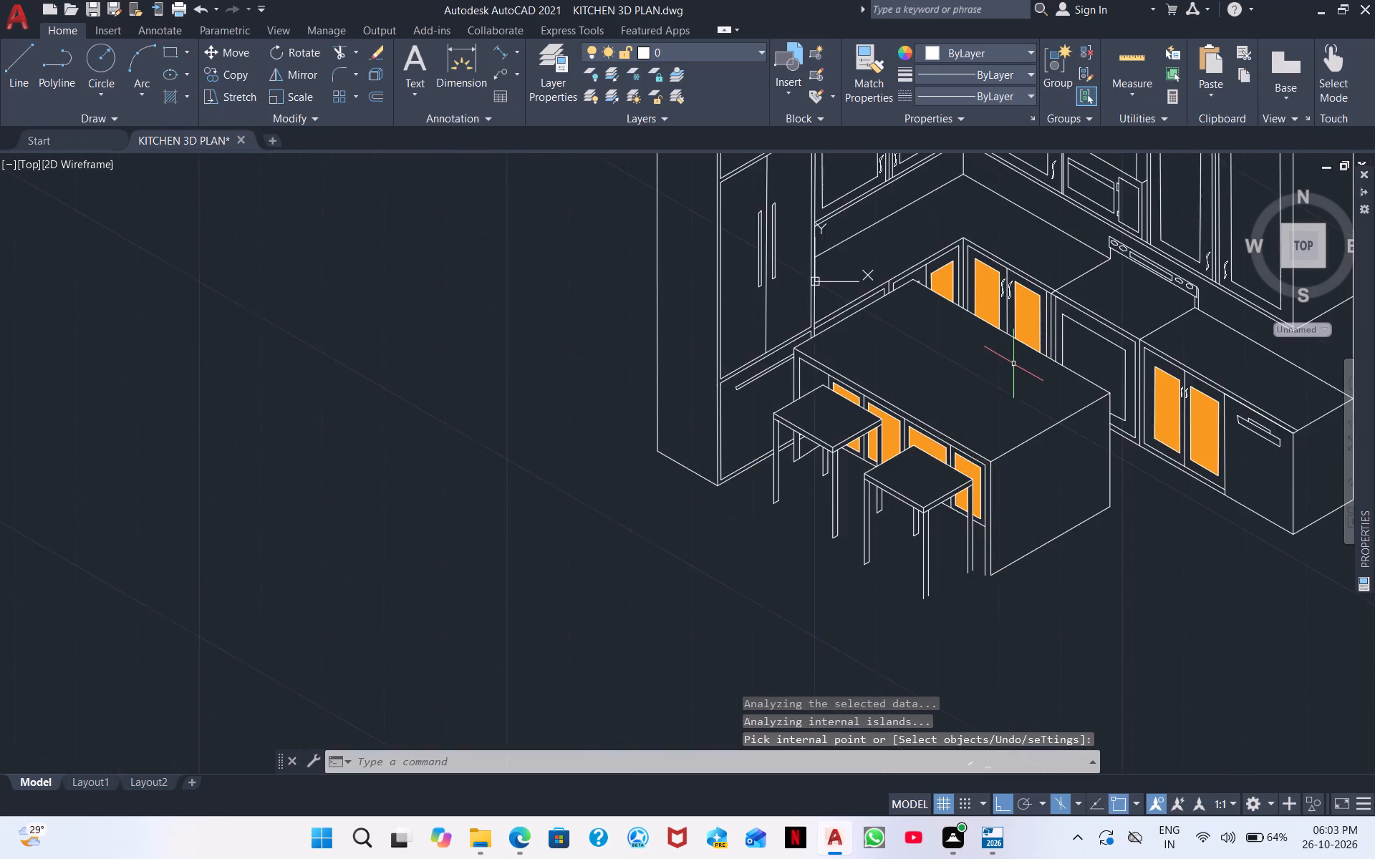
{"action": "scroll", "coordinate": [1013, 364], "scroll_direction": "down", "scroll_amount": 1}
{"action": "middle_click_drag", "start_coordinate": [896, 450], "coordinate": [775, 778]}
{"action": "scroll", "coordinate": [904, 567], "scroll_direction": "up", "scroll_amount": 2}
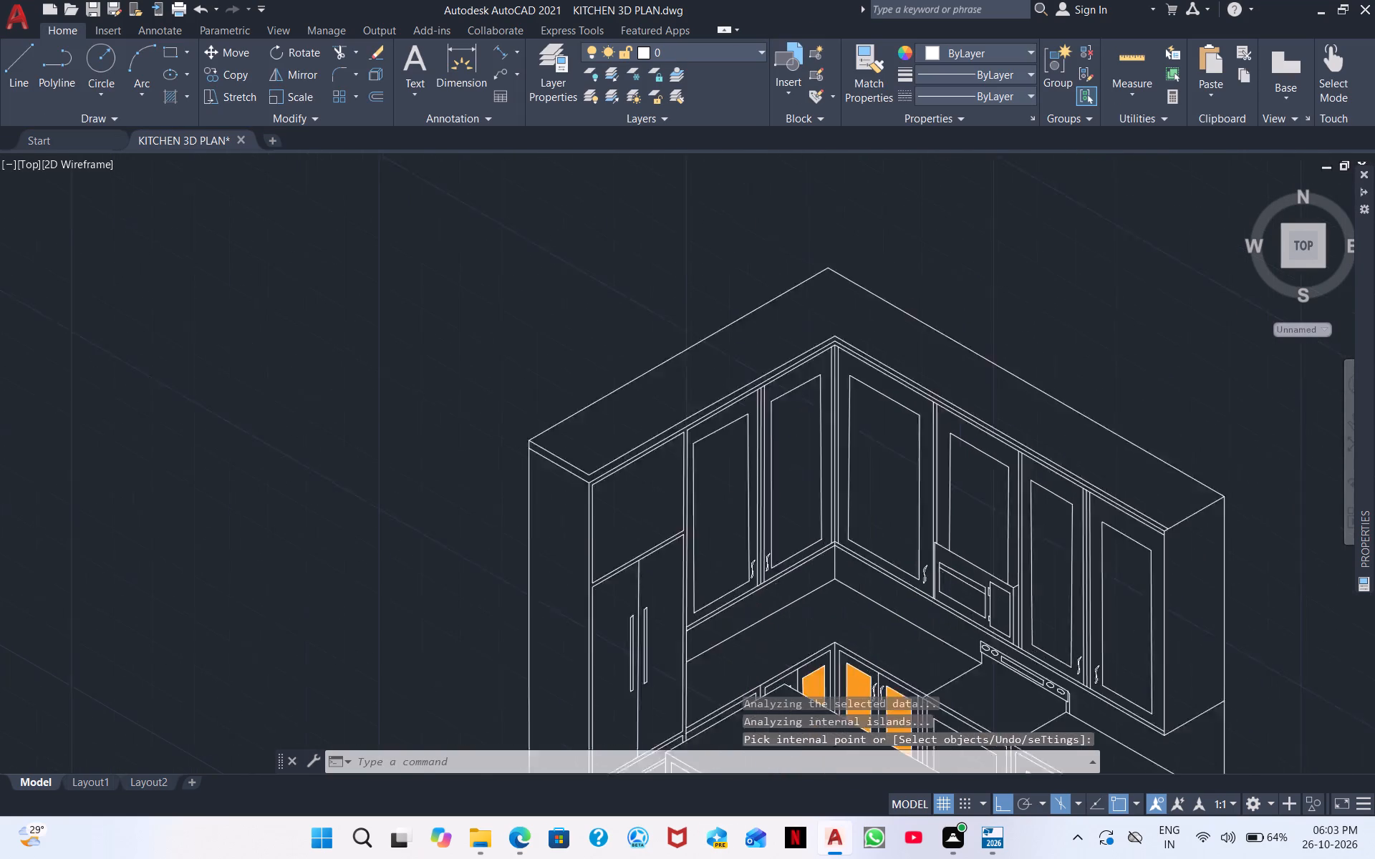
{"action": "scroll", "coordinate": [904, 567], "scroll_direction": "up", "scroll_amount": 1}
{"action": "right_click", "coordinate": [904, 567]}
{"action": "left_click", "coordinate": [1011, 238]}
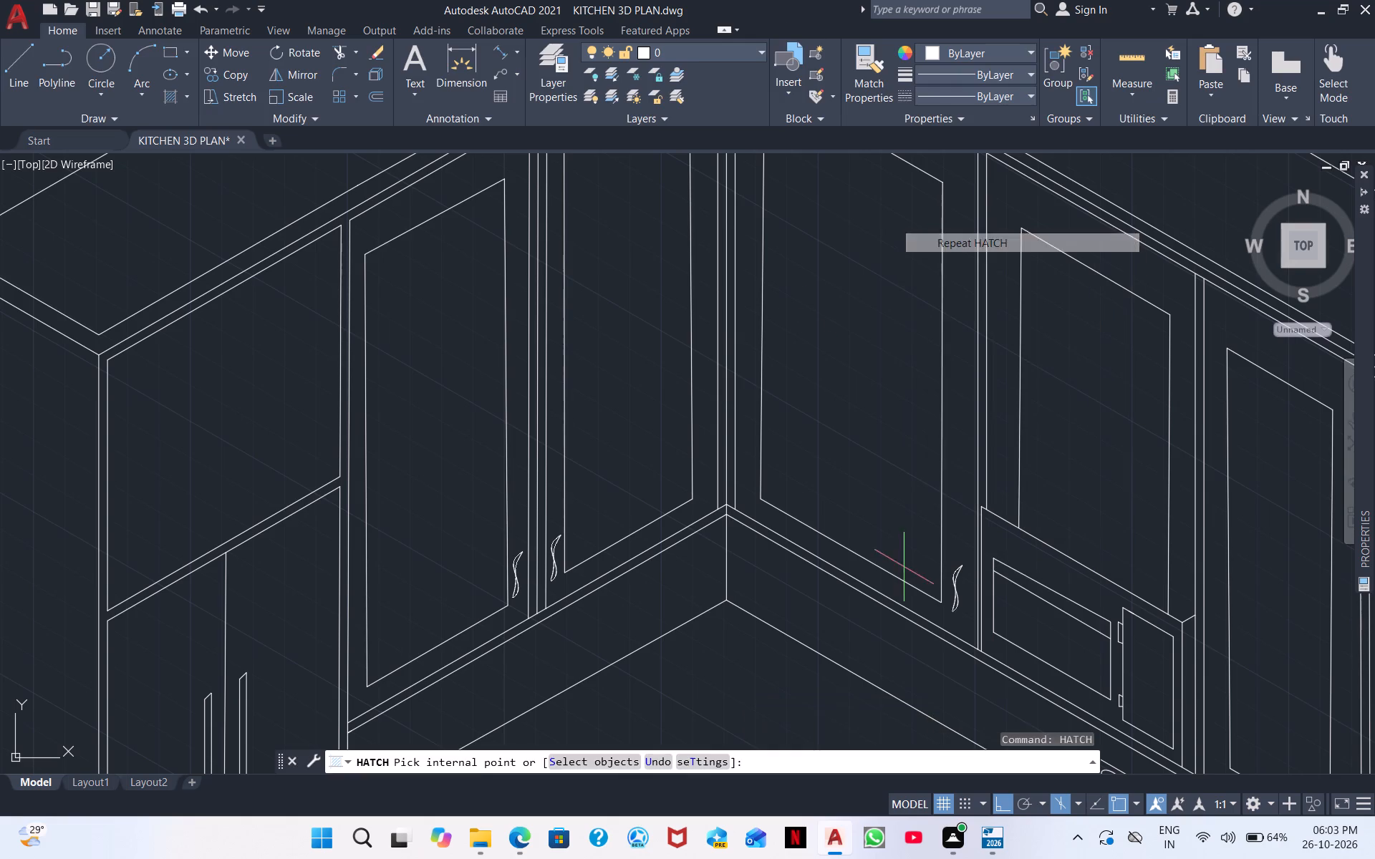
{"action": "triple_click", "coordinate": [476, 426]}
{"action": "left_click", "coordinate": [286, 412]}
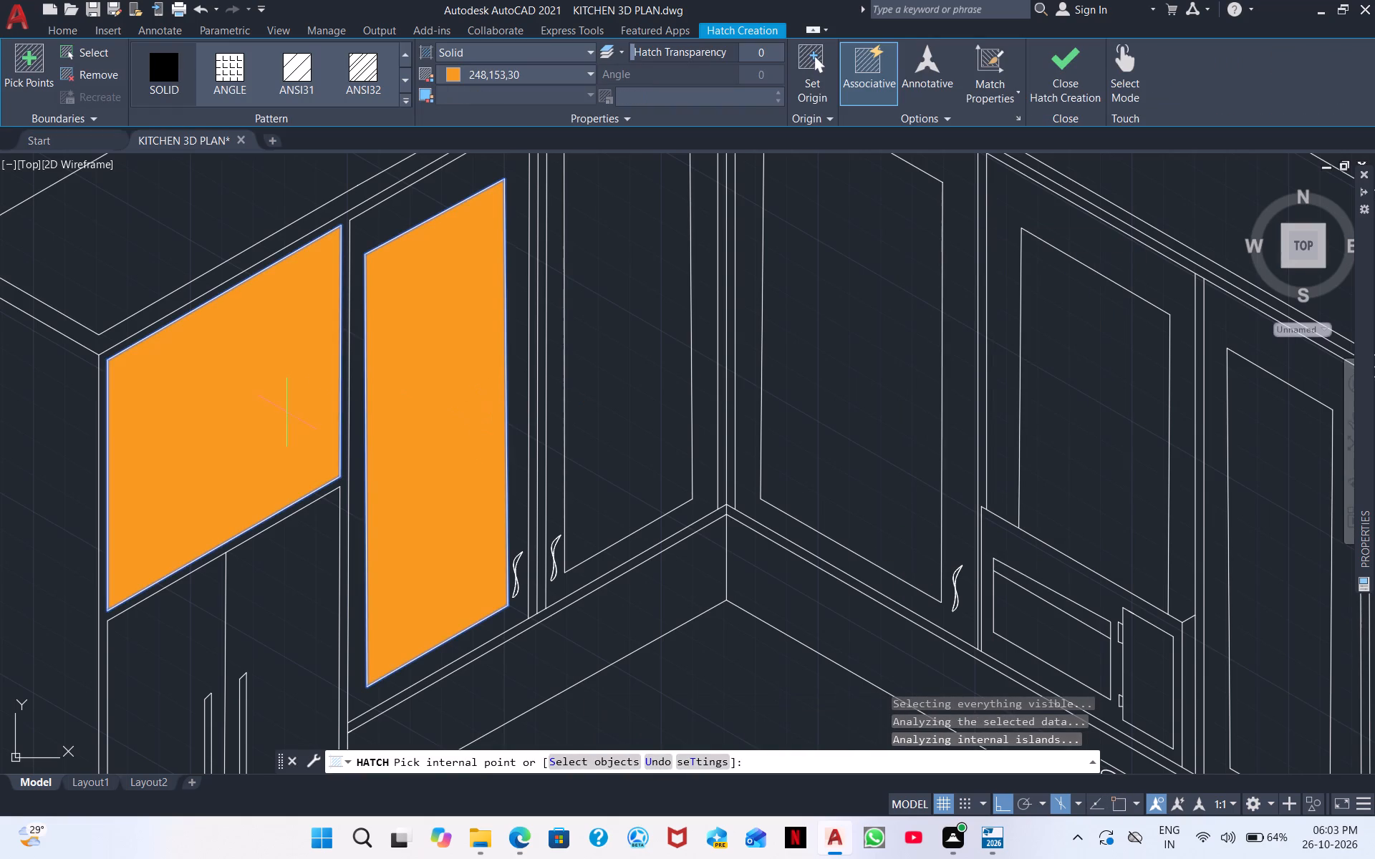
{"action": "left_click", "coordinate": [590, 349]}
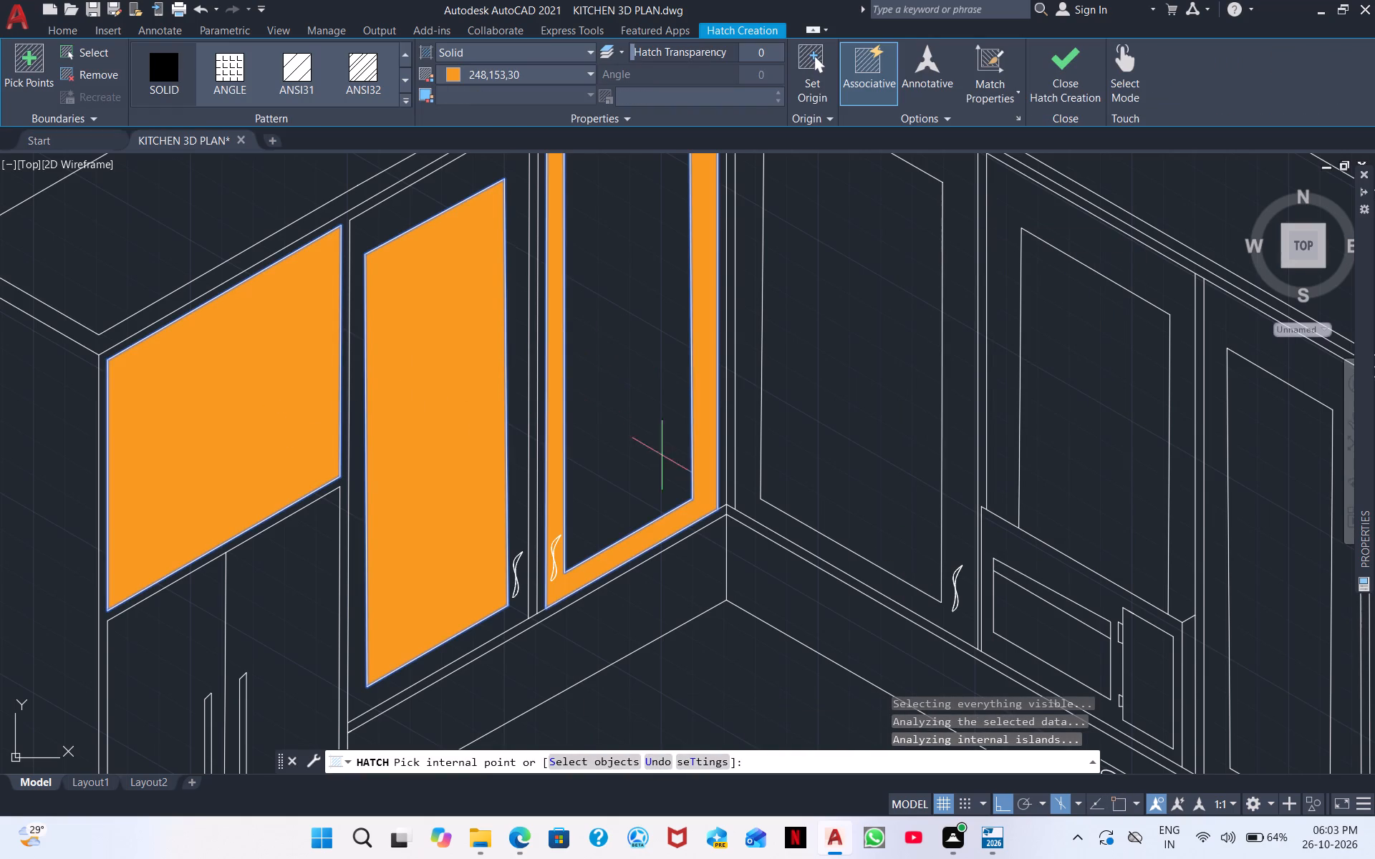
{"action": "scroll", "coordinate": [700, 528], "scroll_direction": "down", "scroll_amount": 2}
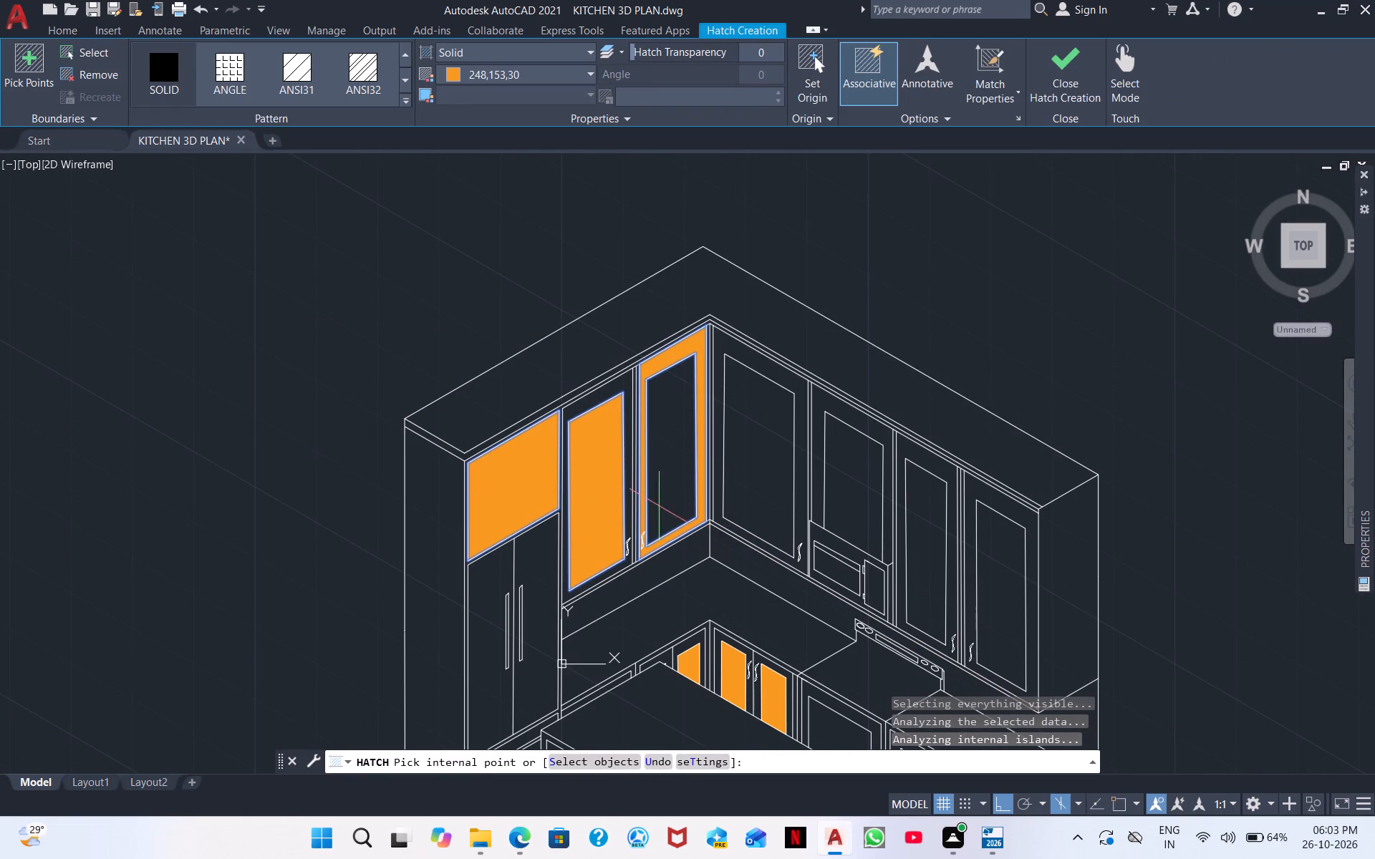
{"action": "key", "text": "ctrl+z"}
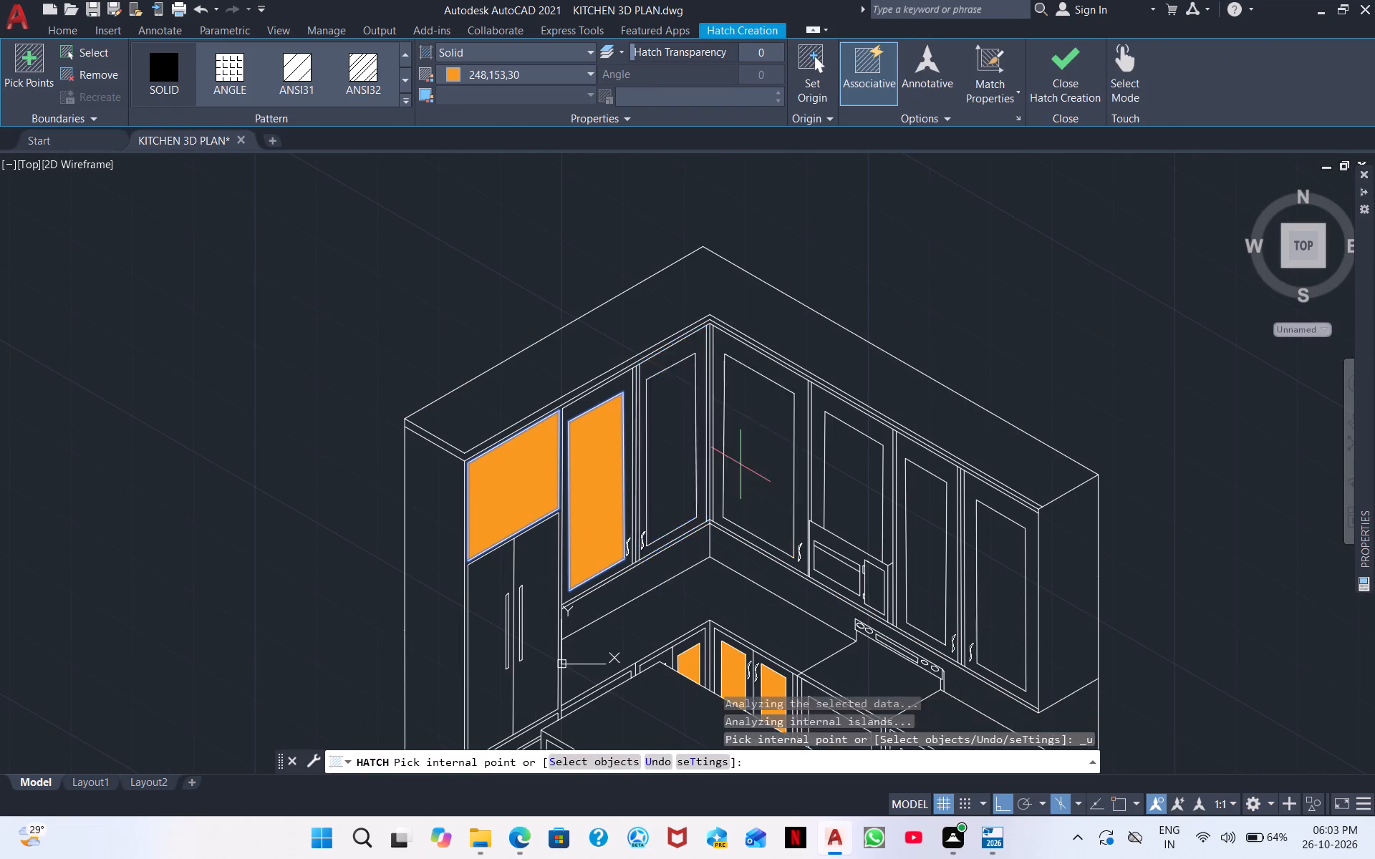
Hatch the inner panel of the side wall's corner door and the four back-wall upper doors in the same solid orange.
{"action": "left_click", "coordinate": [667, 451]}
{"action": "left_click", "coordinate": [761, 450]}
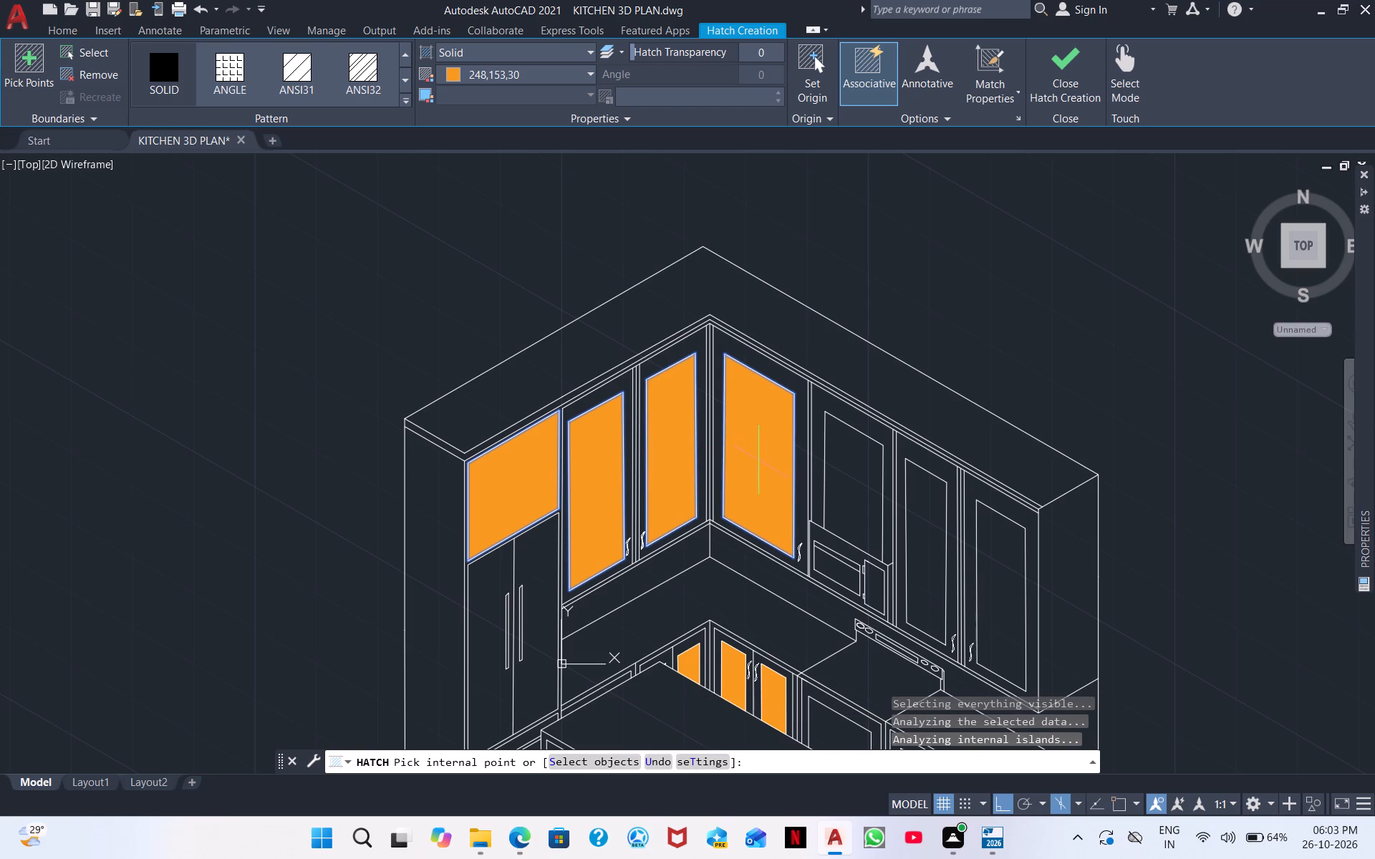
{"action": "left_click", "coordinate": [858, 491]}
{"action": "left_click", "coordinate": [930, 528]}
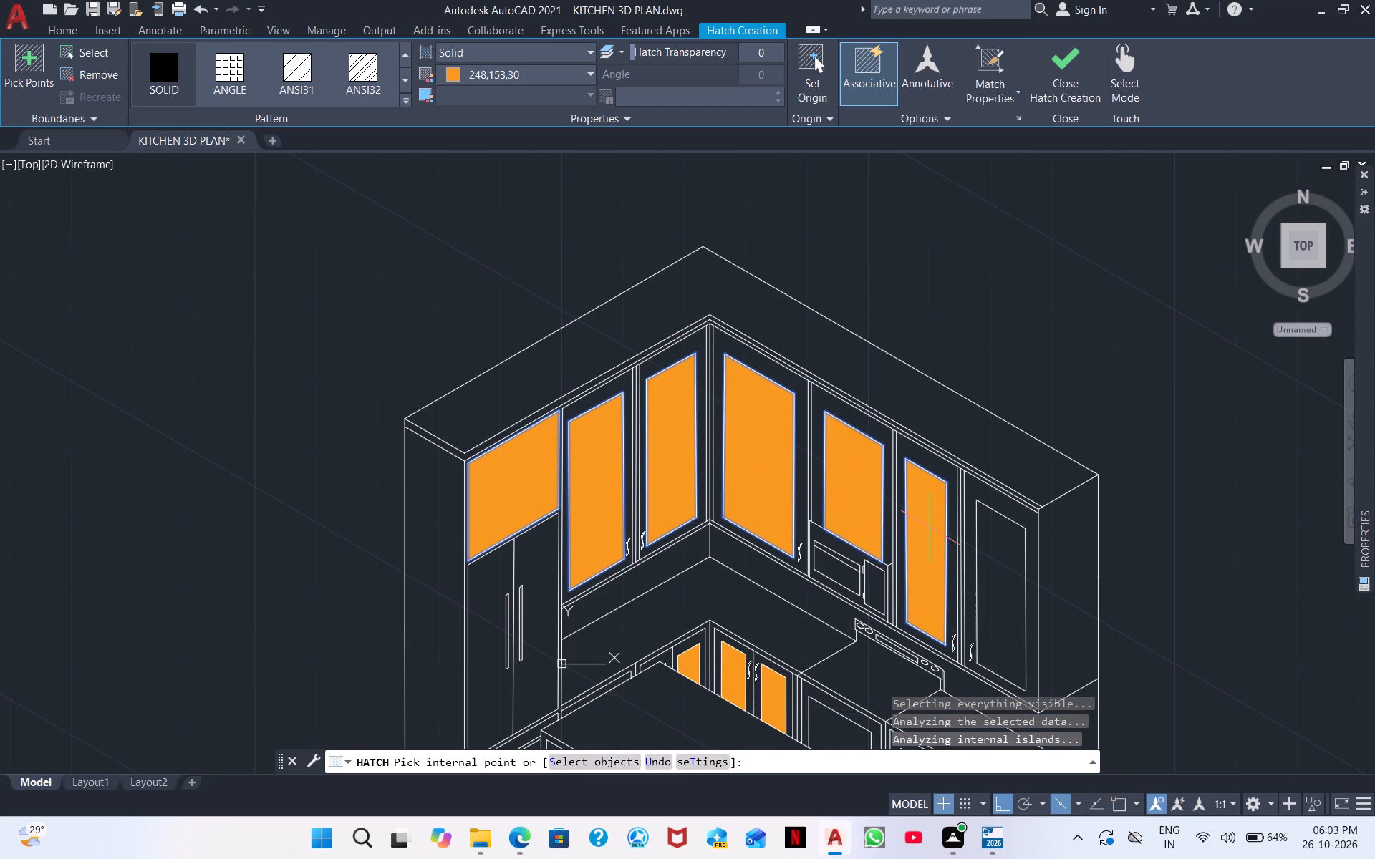
{"action": "left_click", "coordinate": [998, 543]}
{"action": "scroll", "coordinate": [445, 417], "scroll_direction": "up", "scroll_amount": 1}
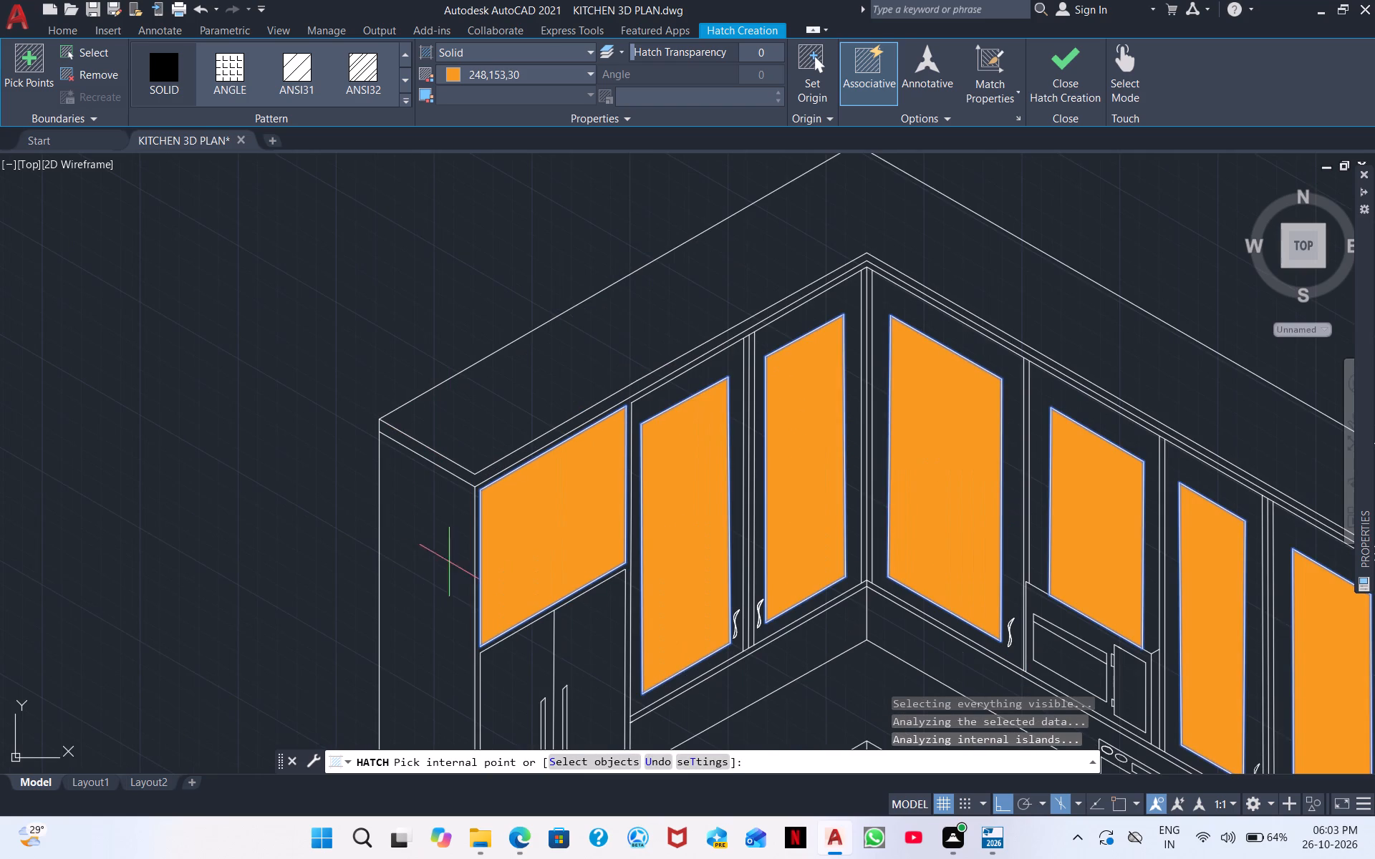
{"action": "middle_click_drag", "start_coordinate": [568, 646], "coordinate": [516, 379]}
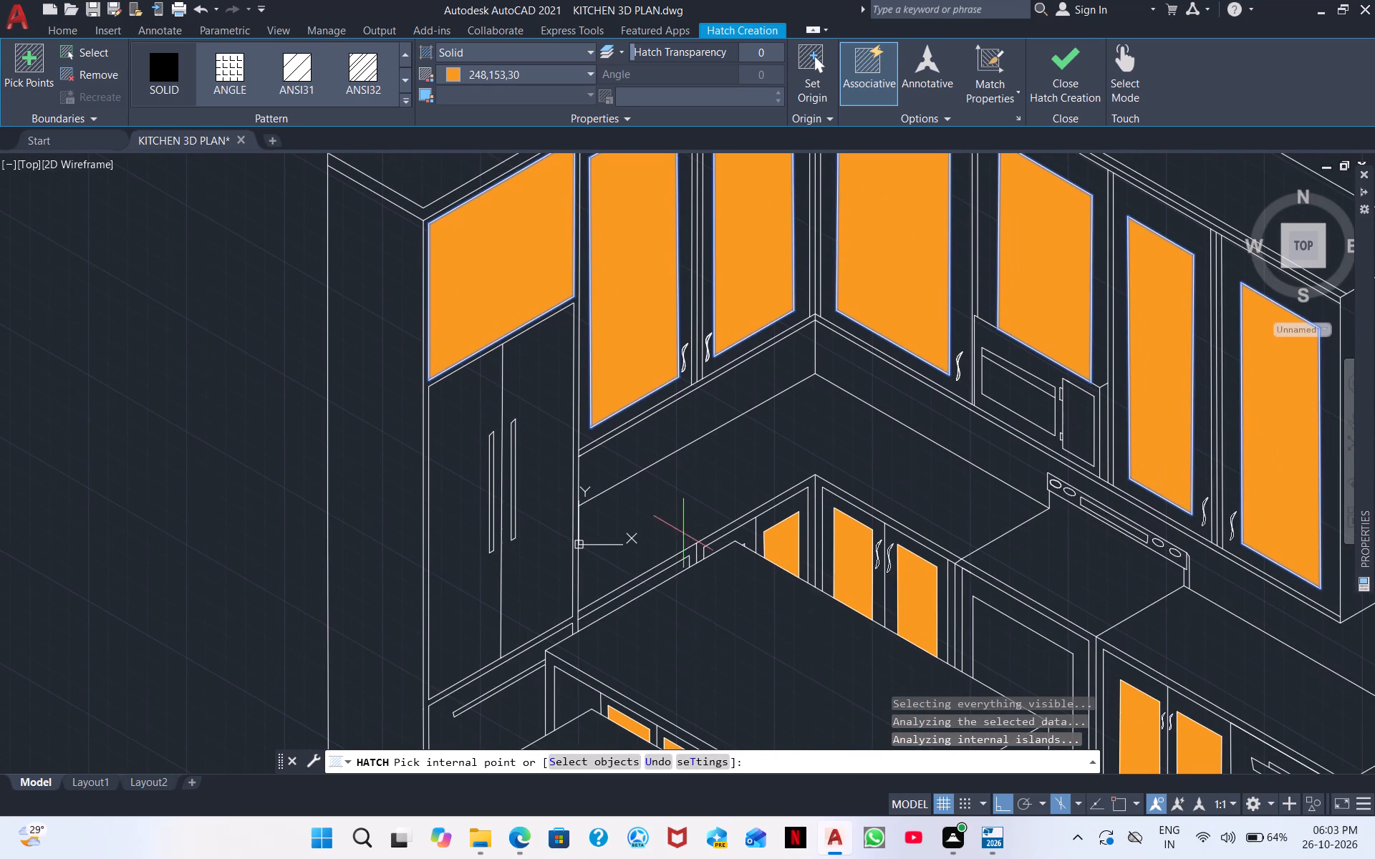
{"action": "right_click", "coordinate": [723, 482]}
{"action": "left_click", "coordinate": [802, 495]}
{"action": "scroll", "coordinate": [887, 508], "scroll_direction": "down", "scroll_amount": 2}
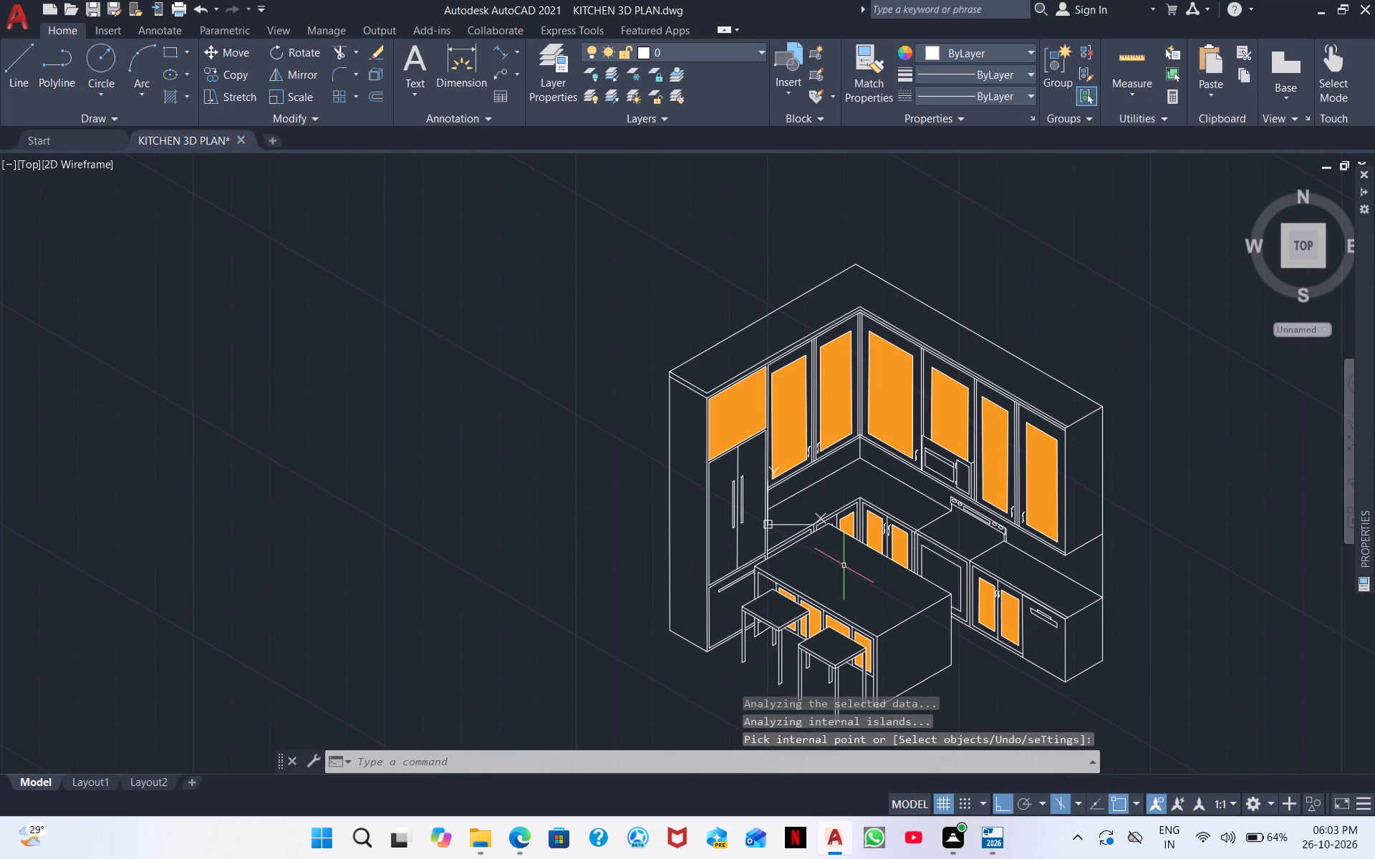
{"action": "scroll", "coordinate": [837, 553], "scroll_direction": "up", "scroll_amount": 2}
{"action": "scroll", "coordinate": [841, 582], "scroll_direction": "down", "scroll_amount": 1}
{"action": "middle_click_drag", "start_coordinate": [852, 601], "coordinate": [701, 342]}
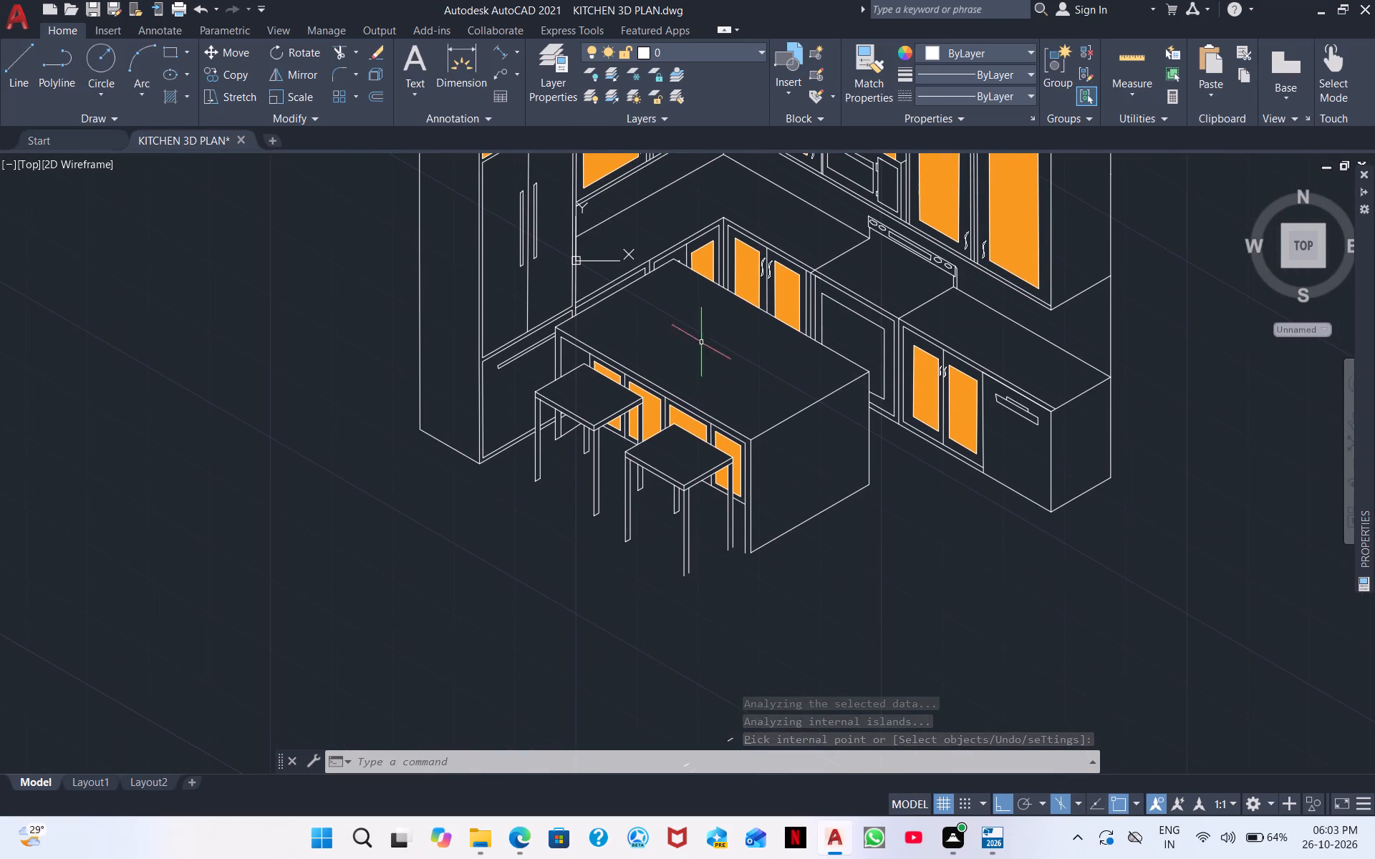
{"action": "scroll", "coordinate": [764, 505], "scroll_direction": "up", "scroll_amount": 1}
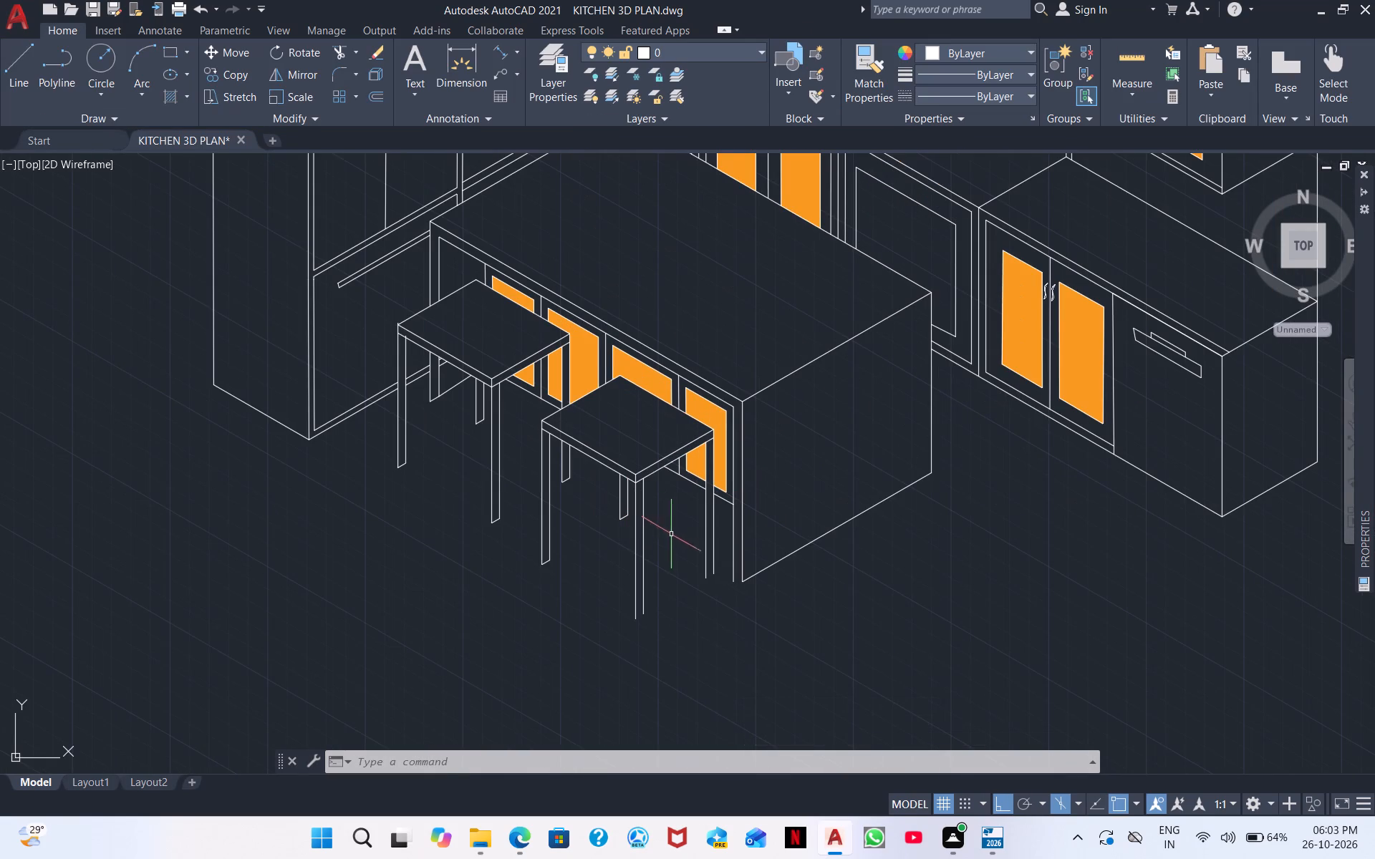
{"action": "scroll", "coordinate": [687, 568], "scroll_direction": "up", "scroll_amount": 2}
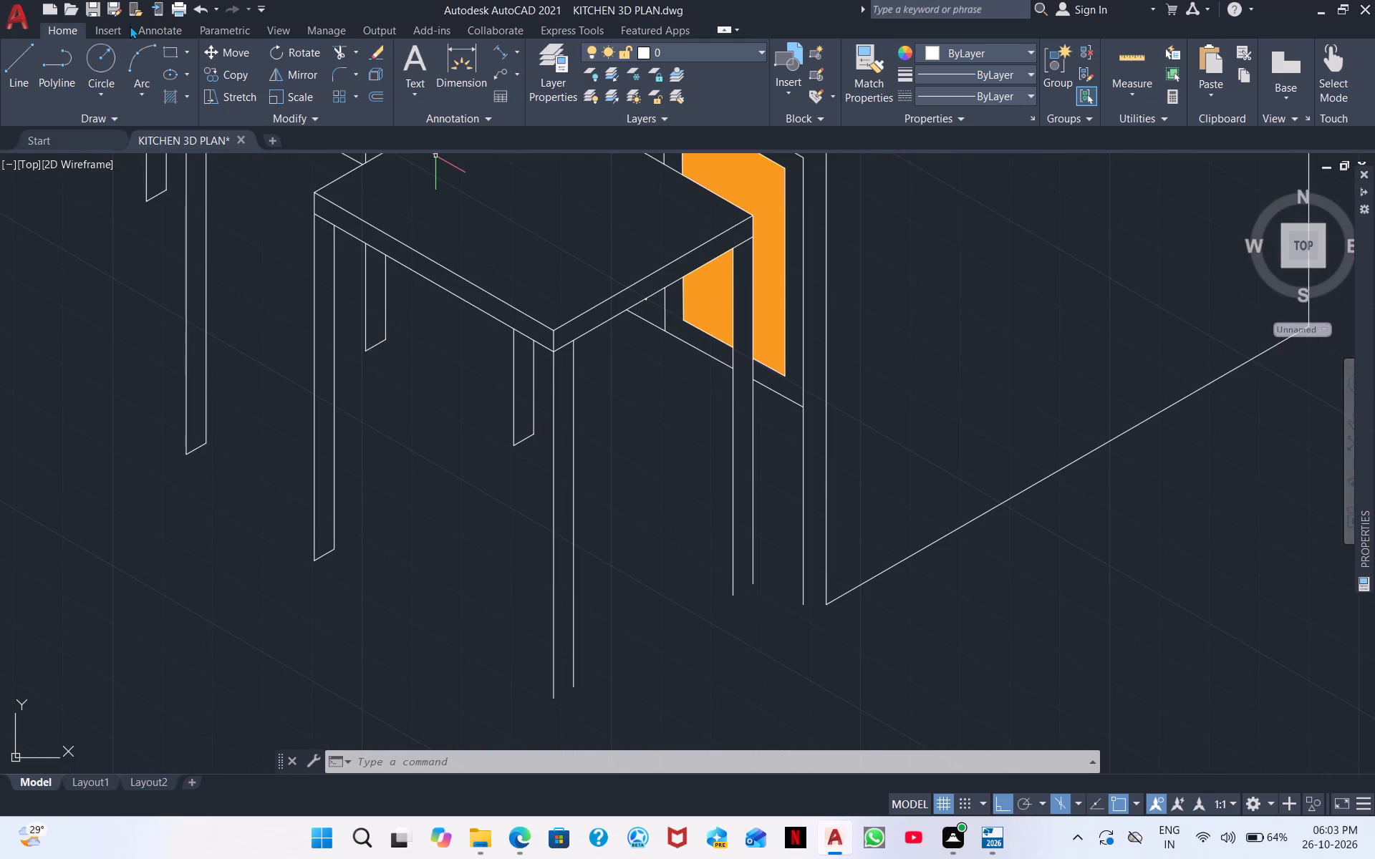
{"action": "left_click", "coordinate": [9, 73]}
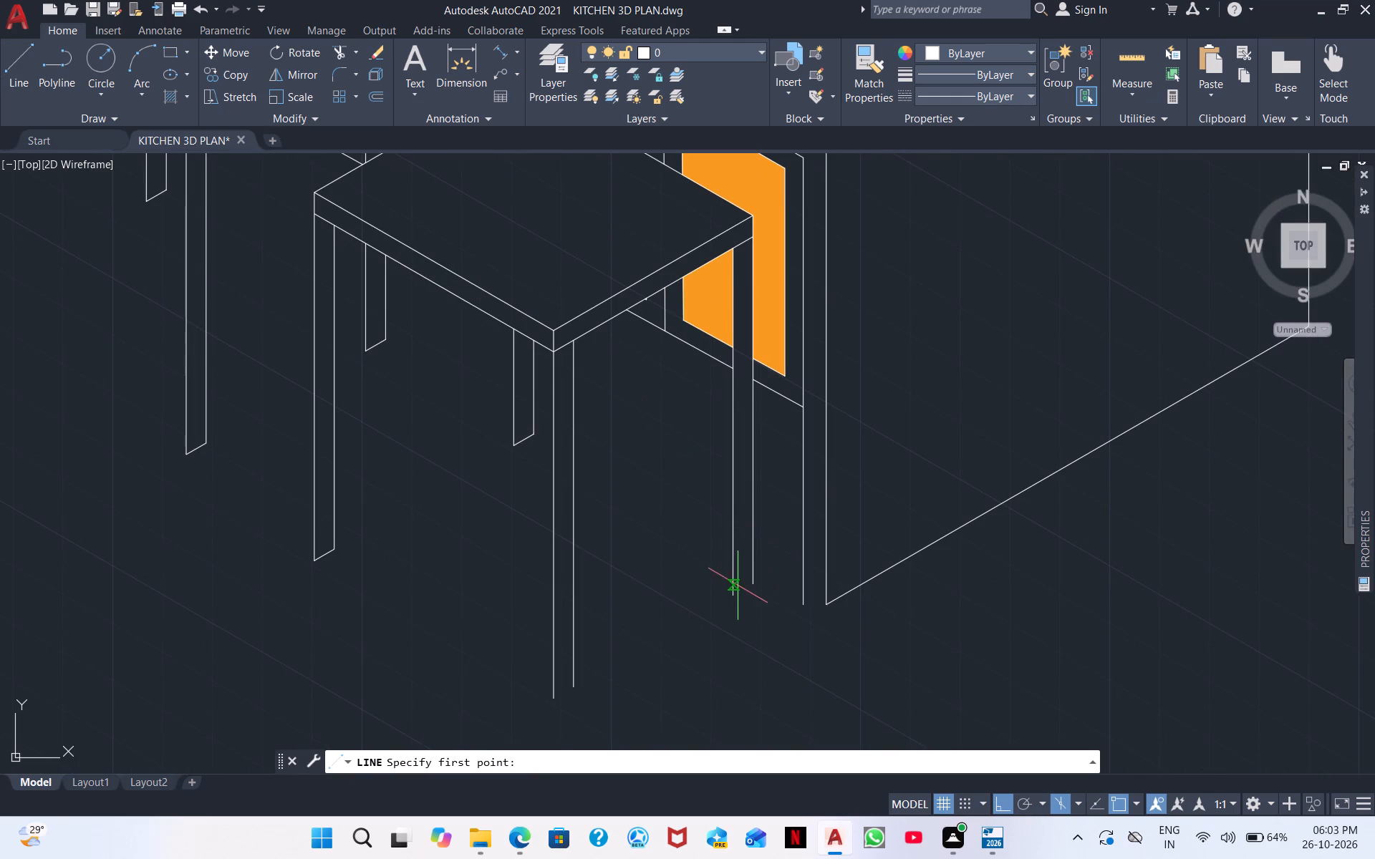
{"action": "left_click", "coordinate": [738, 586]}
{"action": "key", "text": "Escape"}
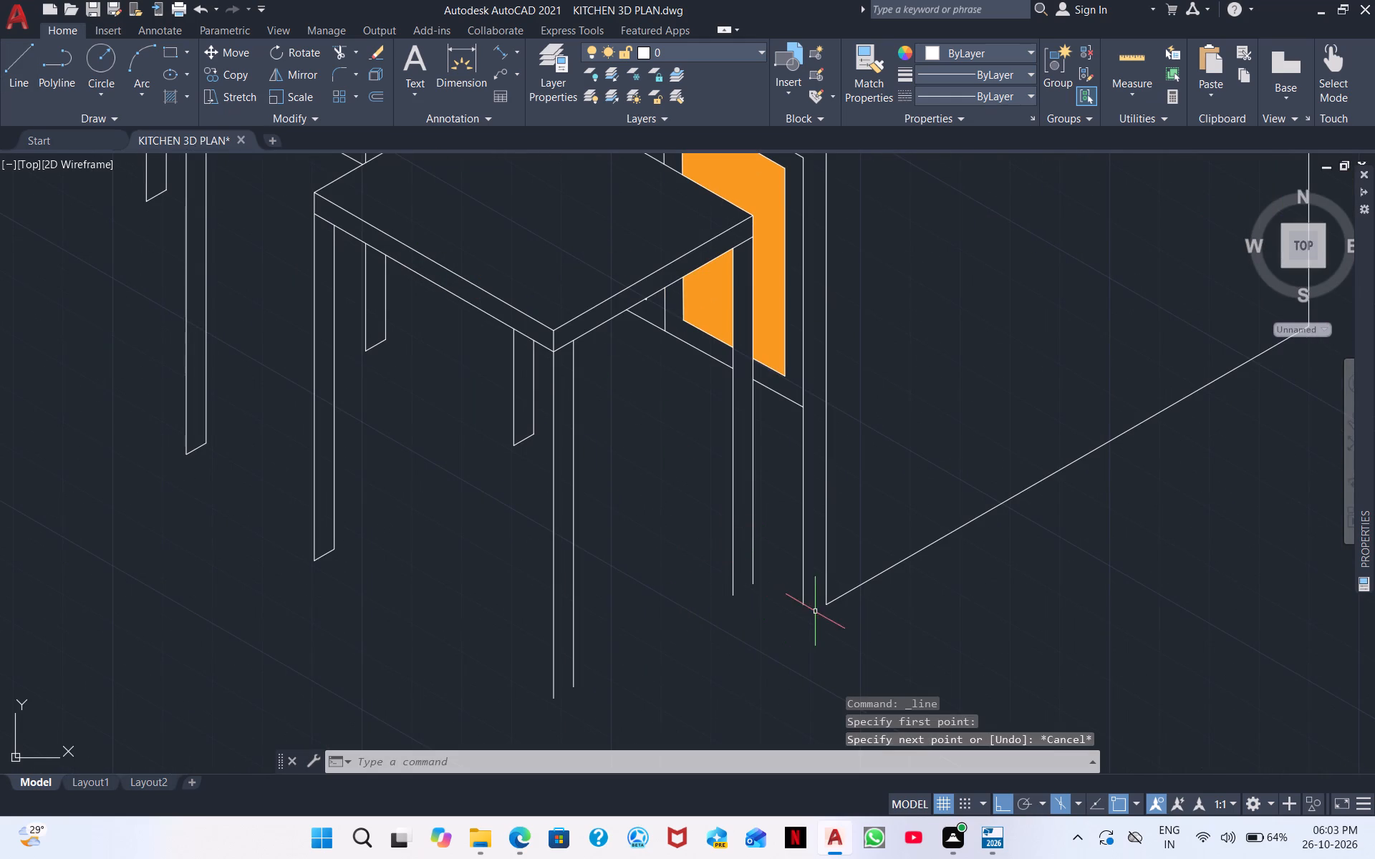
Close the bottom of the near stool's leg beside the island's front corner with a line drawn in the top isoplane.
{"action": "right_click", "coordinate": [787, 616]}
{"action": "left_click", "coordinate": [897, 296]}
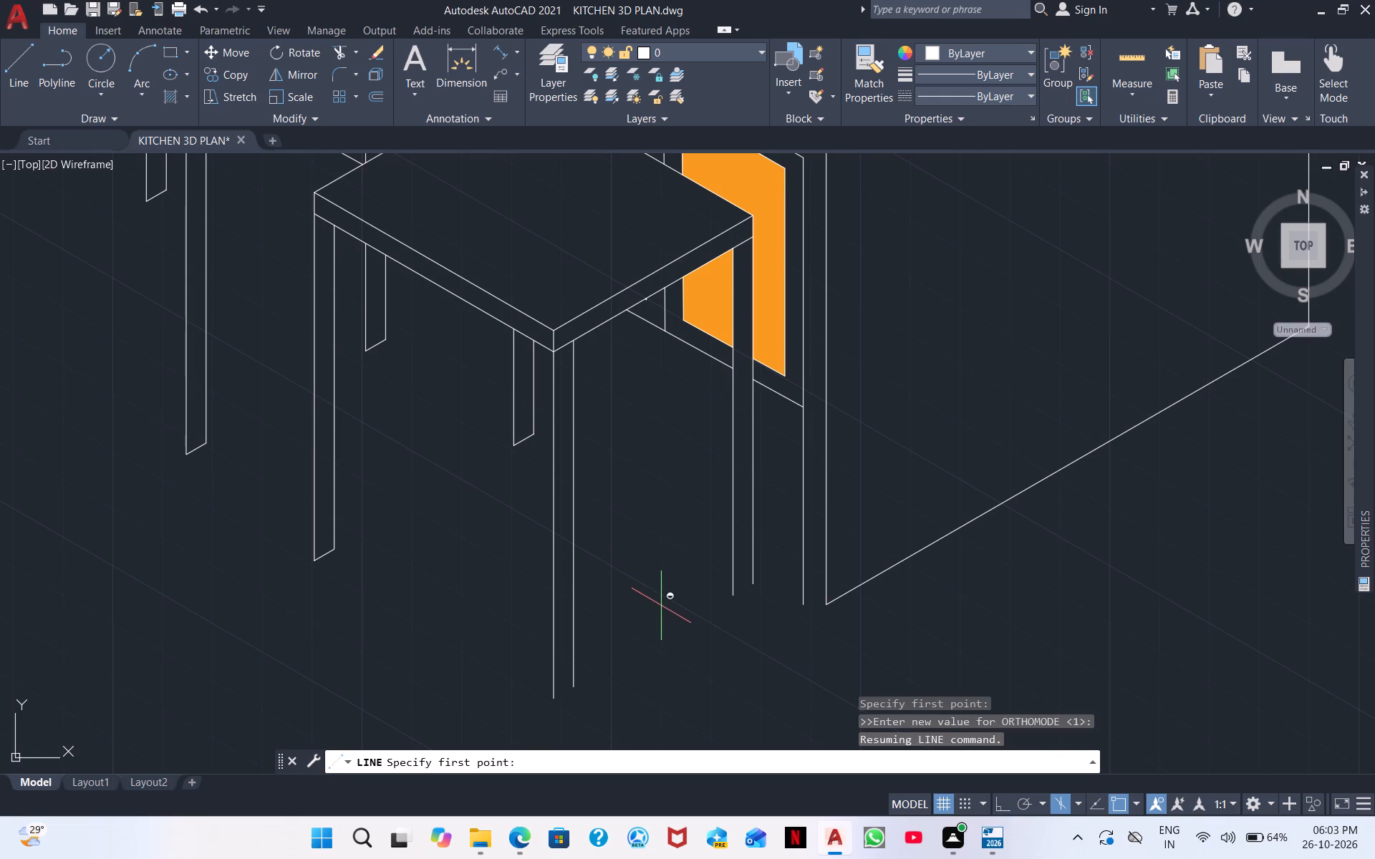
{"action": "key", "text": "ctrl+F5"}
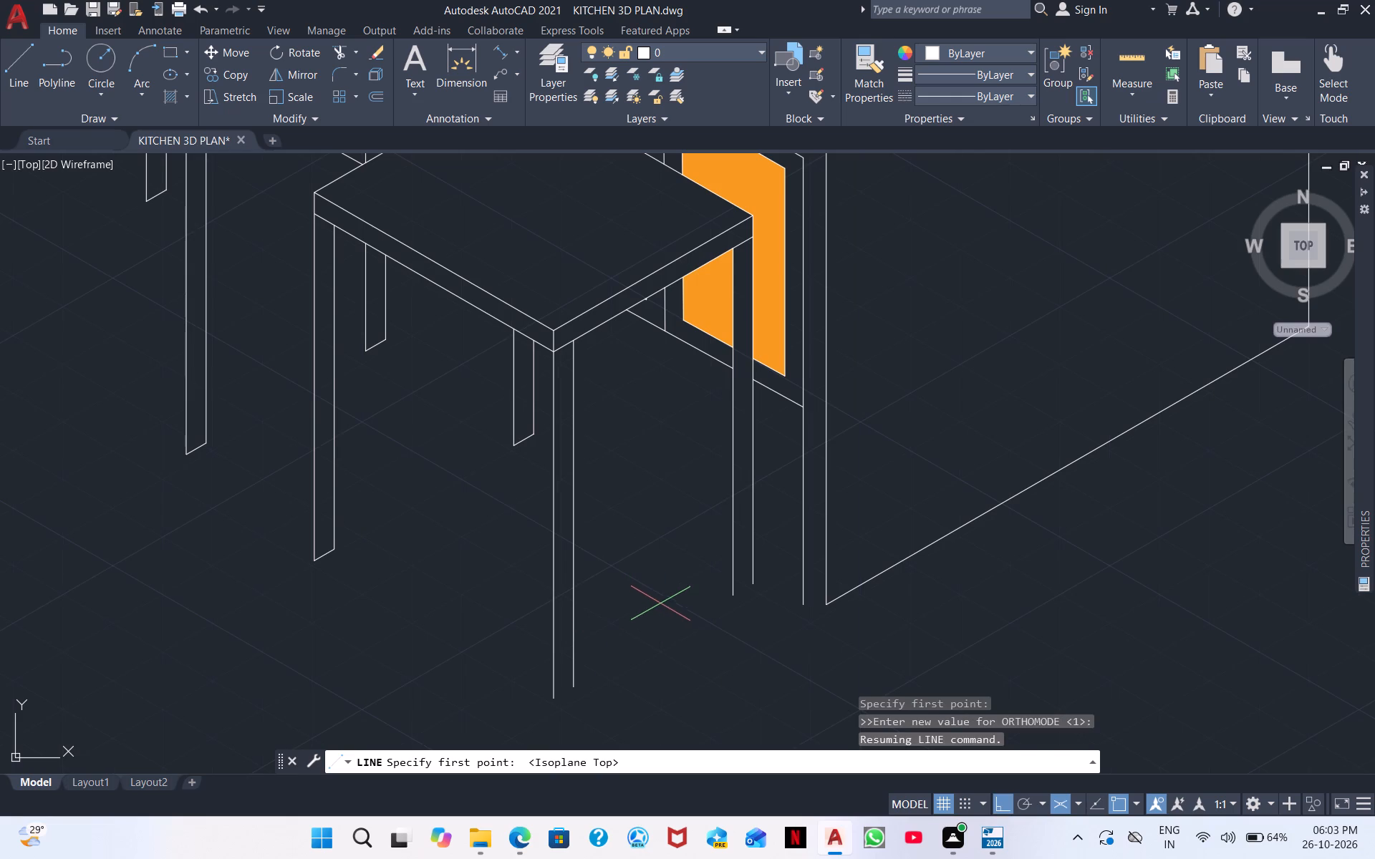
{"action": "left_click", "coordinate": [732, 588]}
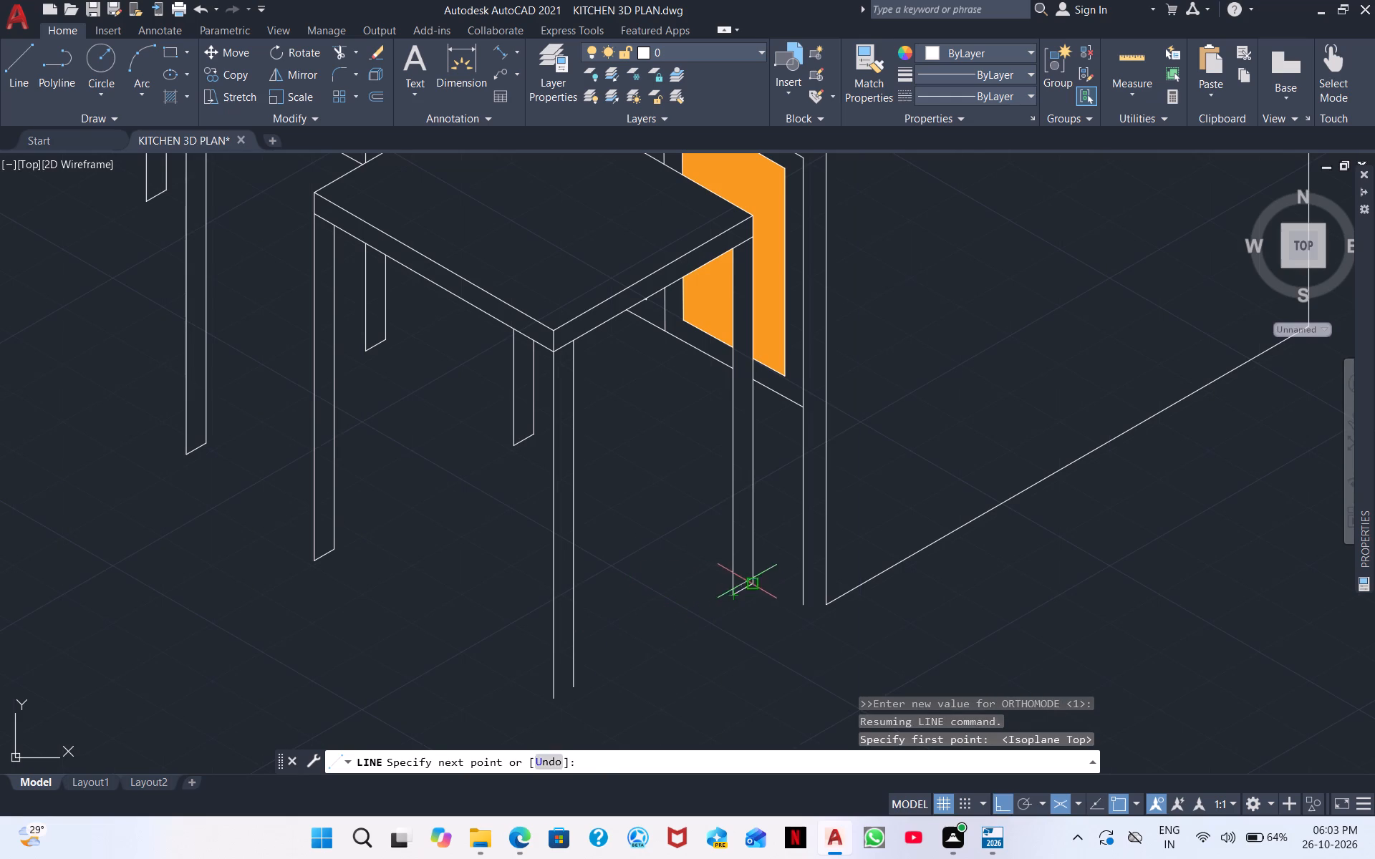
{"action": "left_click", "coordinate": [748, 581]}
{"action": "key", "text": "Escape"}
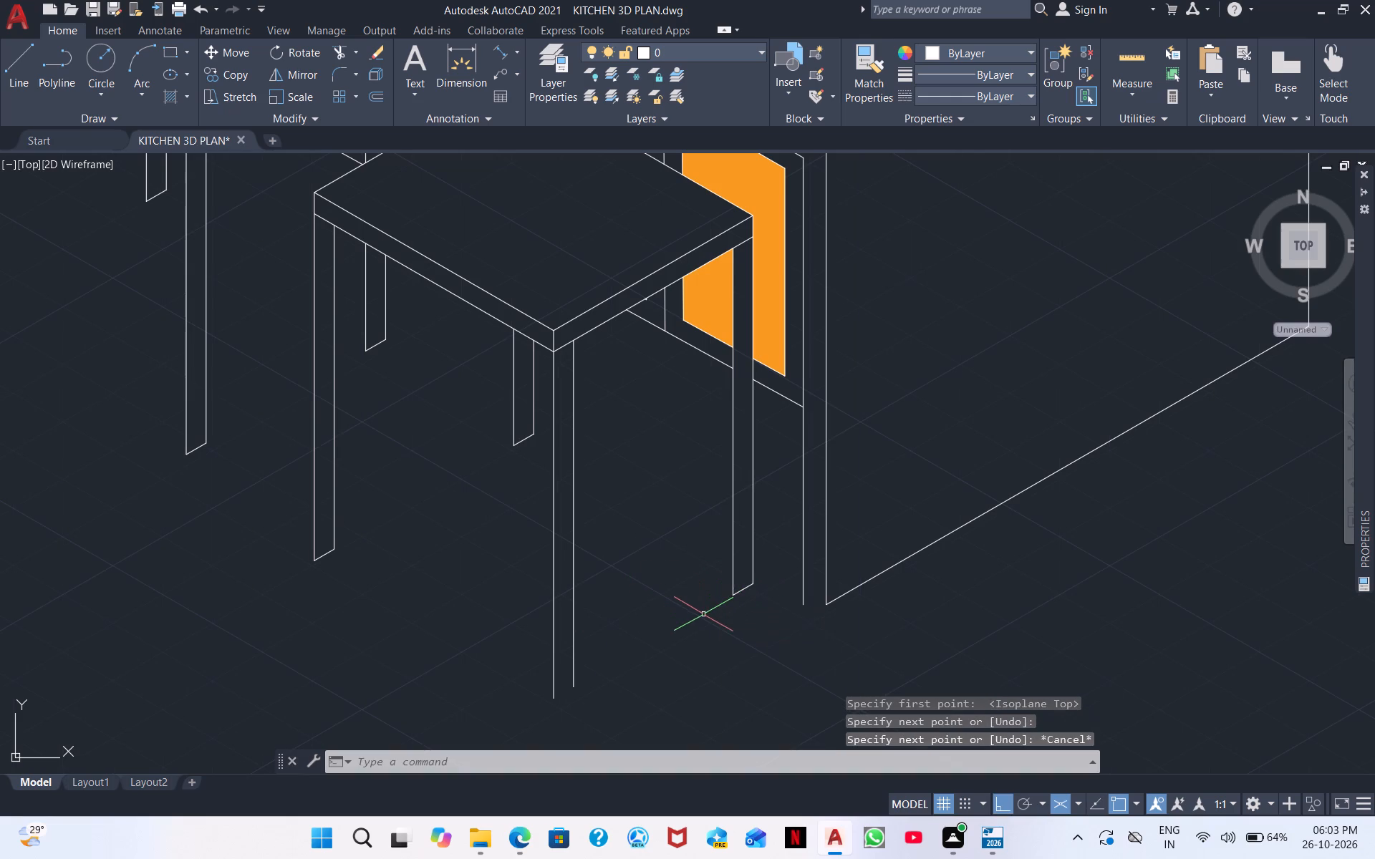
Draw a 30° line across the open bottom of the near stool's frontmost leg, running slightly past its inner side line.
{"action": "right_click", "coordinate": [673, 639]}
{"action": "left_click", "coordinate": [802, 313]}
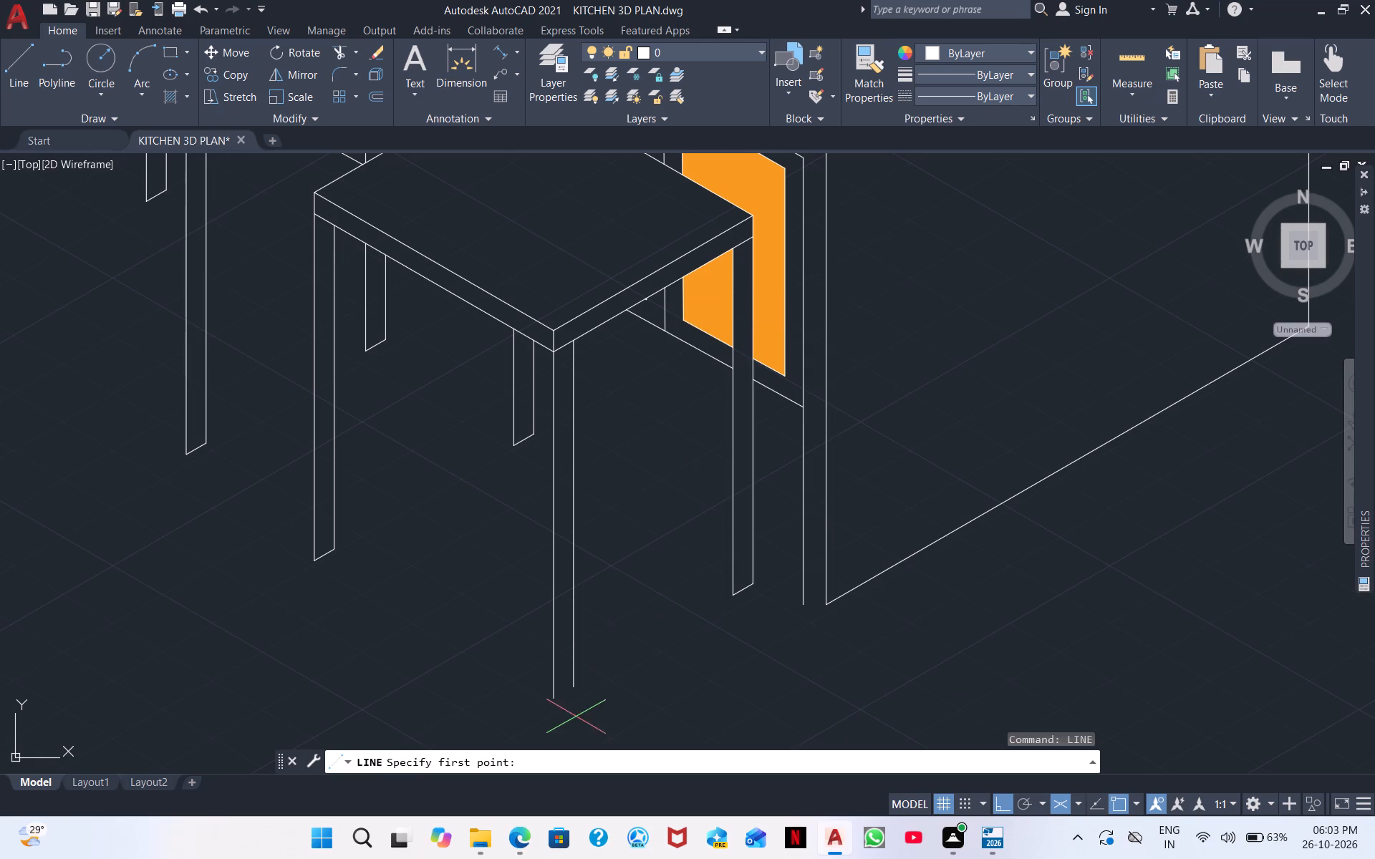
{"action": "left_click", "coordinate": [554, 699]}
{"action": "left_click", "coordinate": [583, 684]}
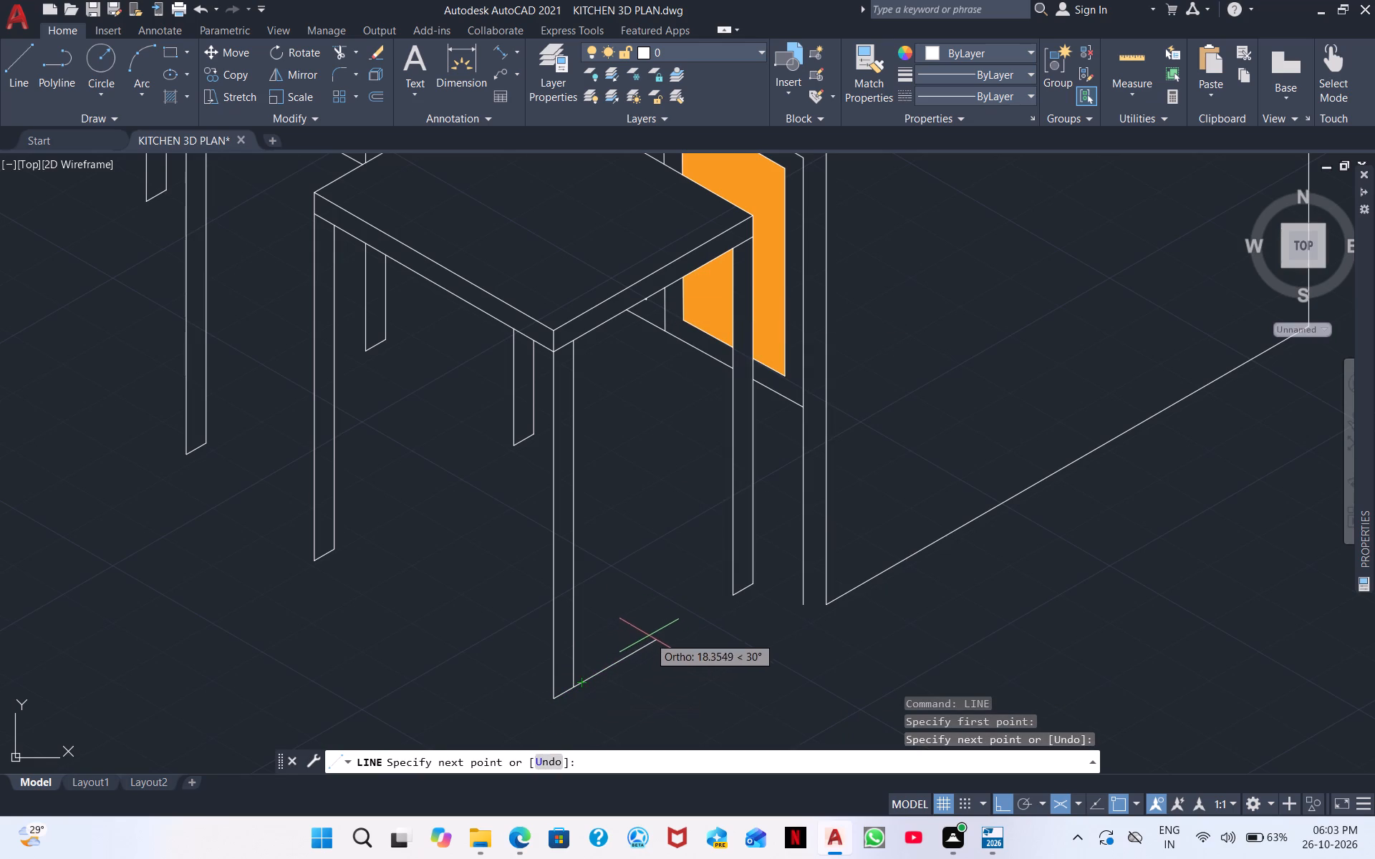
{"action": "right_click", "coordinate": [654, 633]}
{"action": "left_click", "coordinate": [730, 441]}
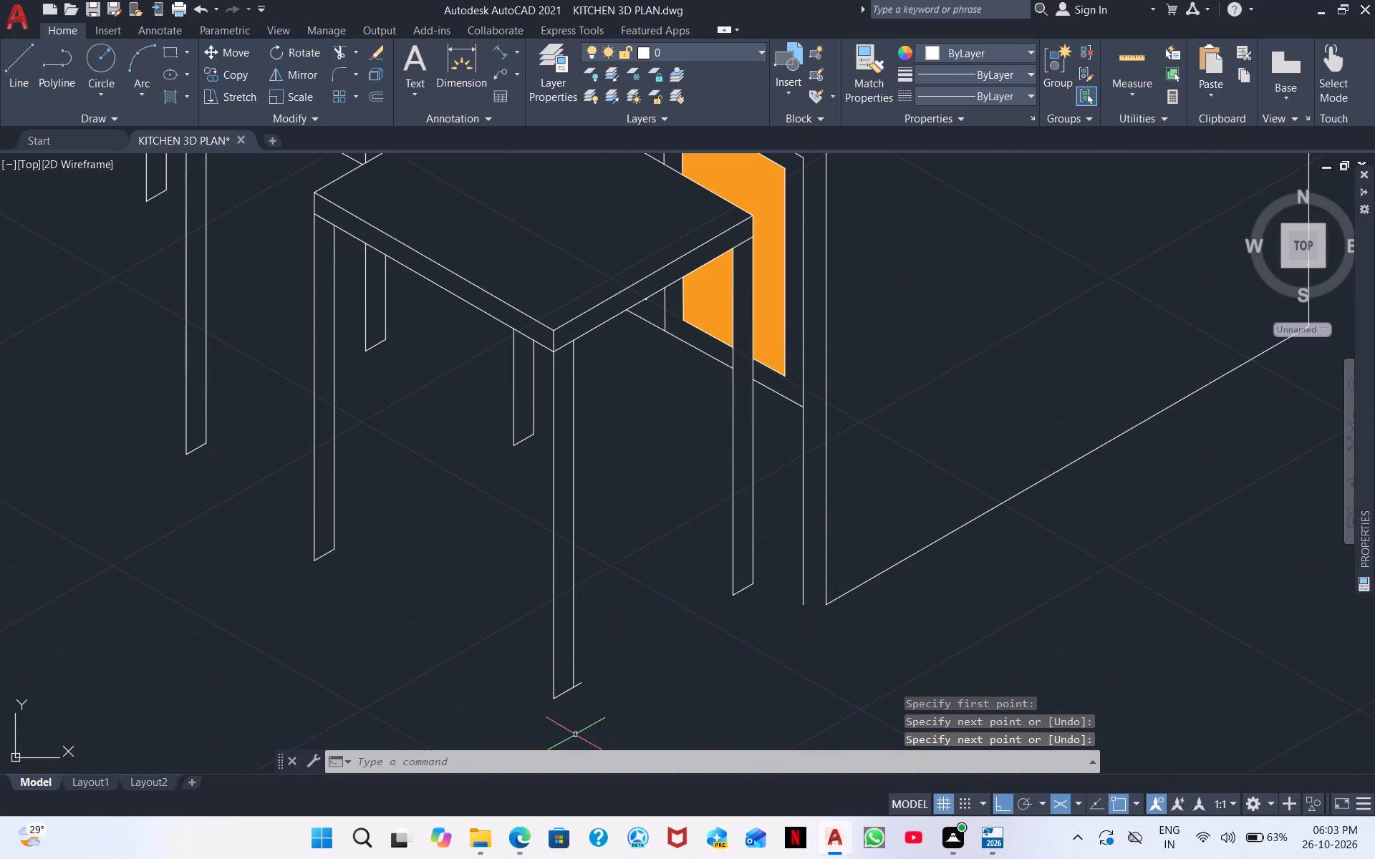
Trim the bottom line's overshoot beyond the side of the near stool's frontmost leg.
{"action": "scroll", "coordinate": [575, 734], "scroll_direction": "up", "scroll_amount": 4}
{"action": "middle_click_drag", "start_coordinate": [641, 563], "coordinate": [562, 858]}
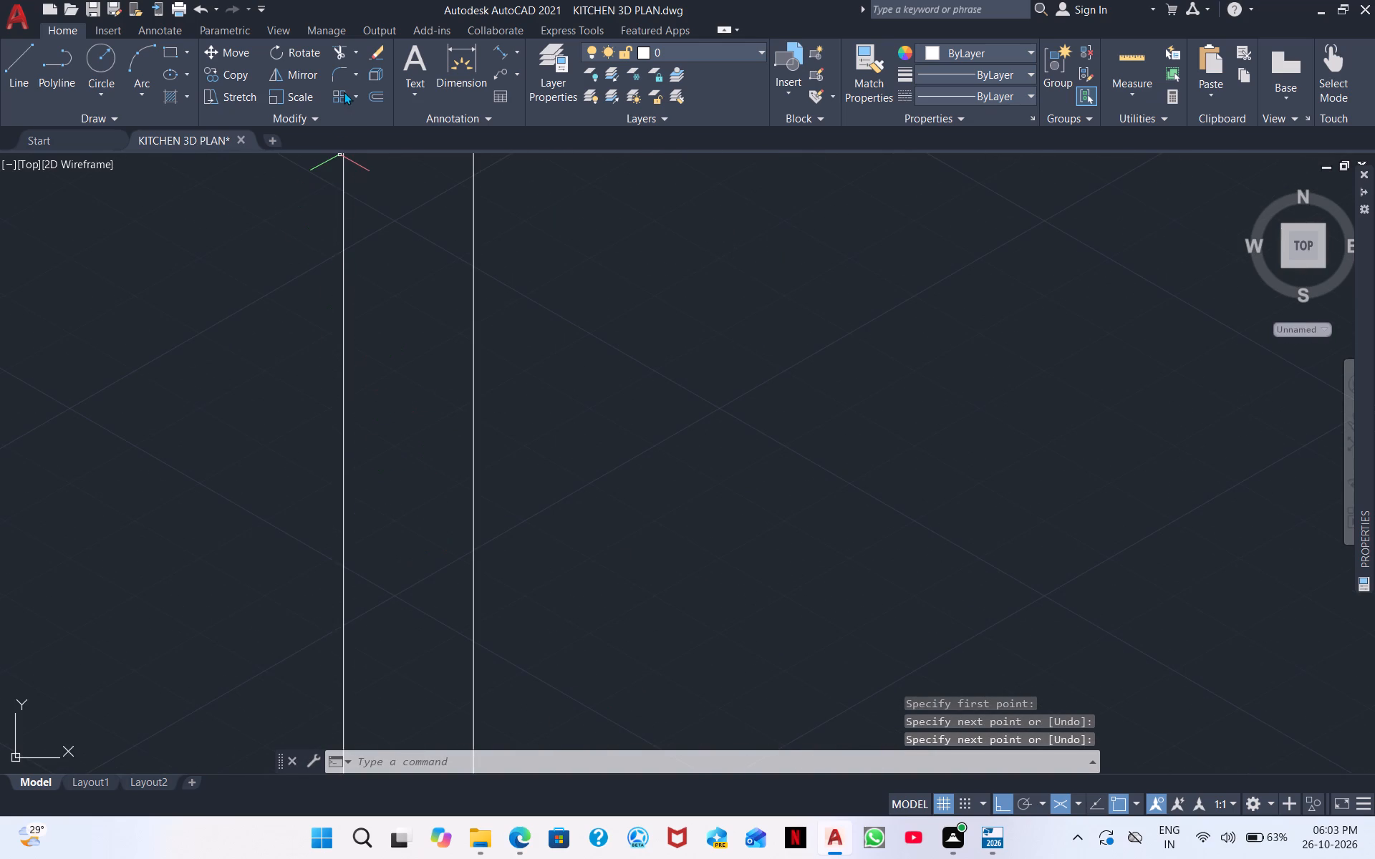
{"action": "left_click", "coordinate": [338, 54]}
{"action": "middle_click_drag", "start_coordinate": [671, 691], "coordinate": [624, 418]}
{"action": "scroll", "coordinate": [619, 414], "scroll_direction": "down", "scroll_amount": 1}
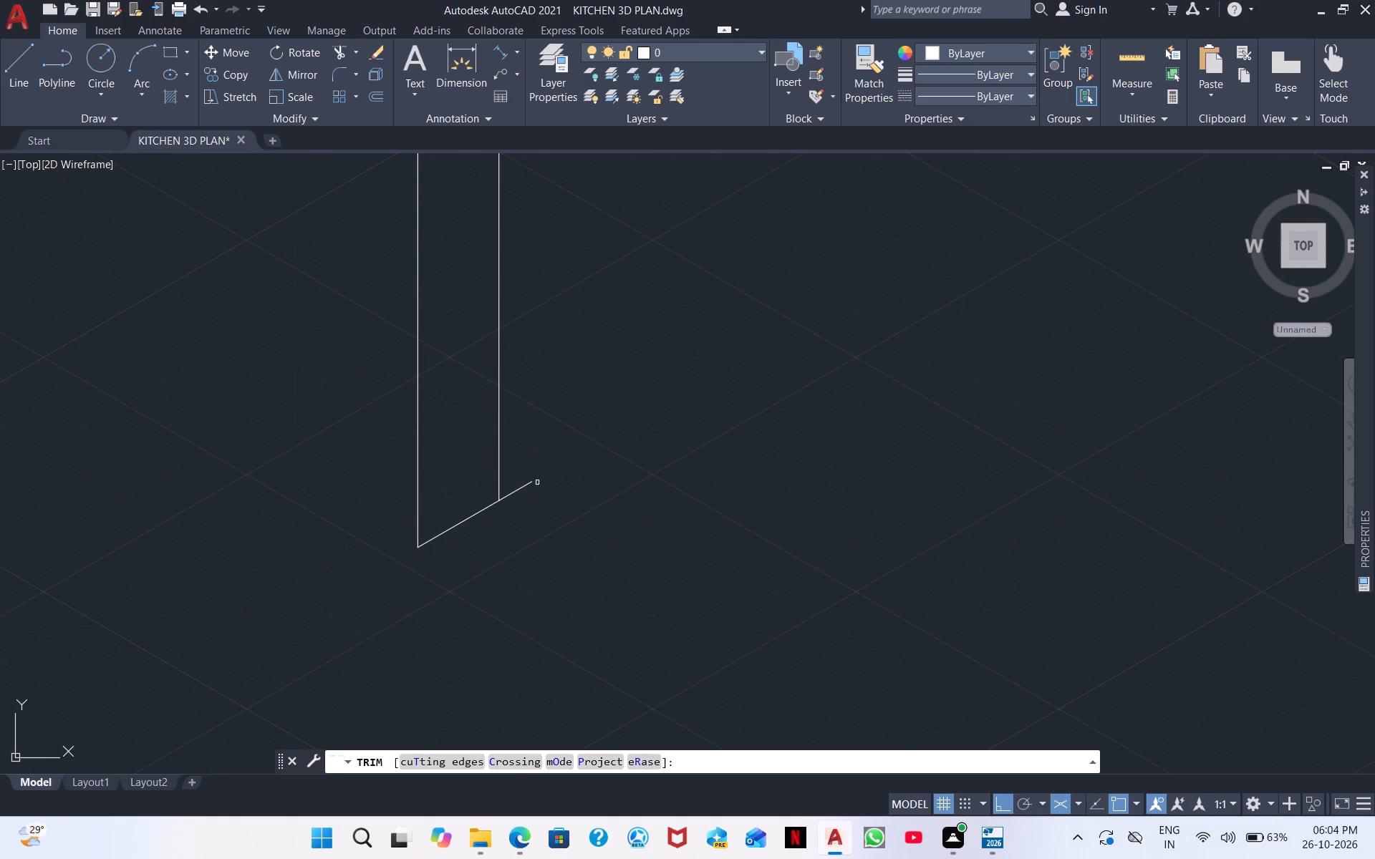
{"action": "left_click", "coordinate": [521, 487]}
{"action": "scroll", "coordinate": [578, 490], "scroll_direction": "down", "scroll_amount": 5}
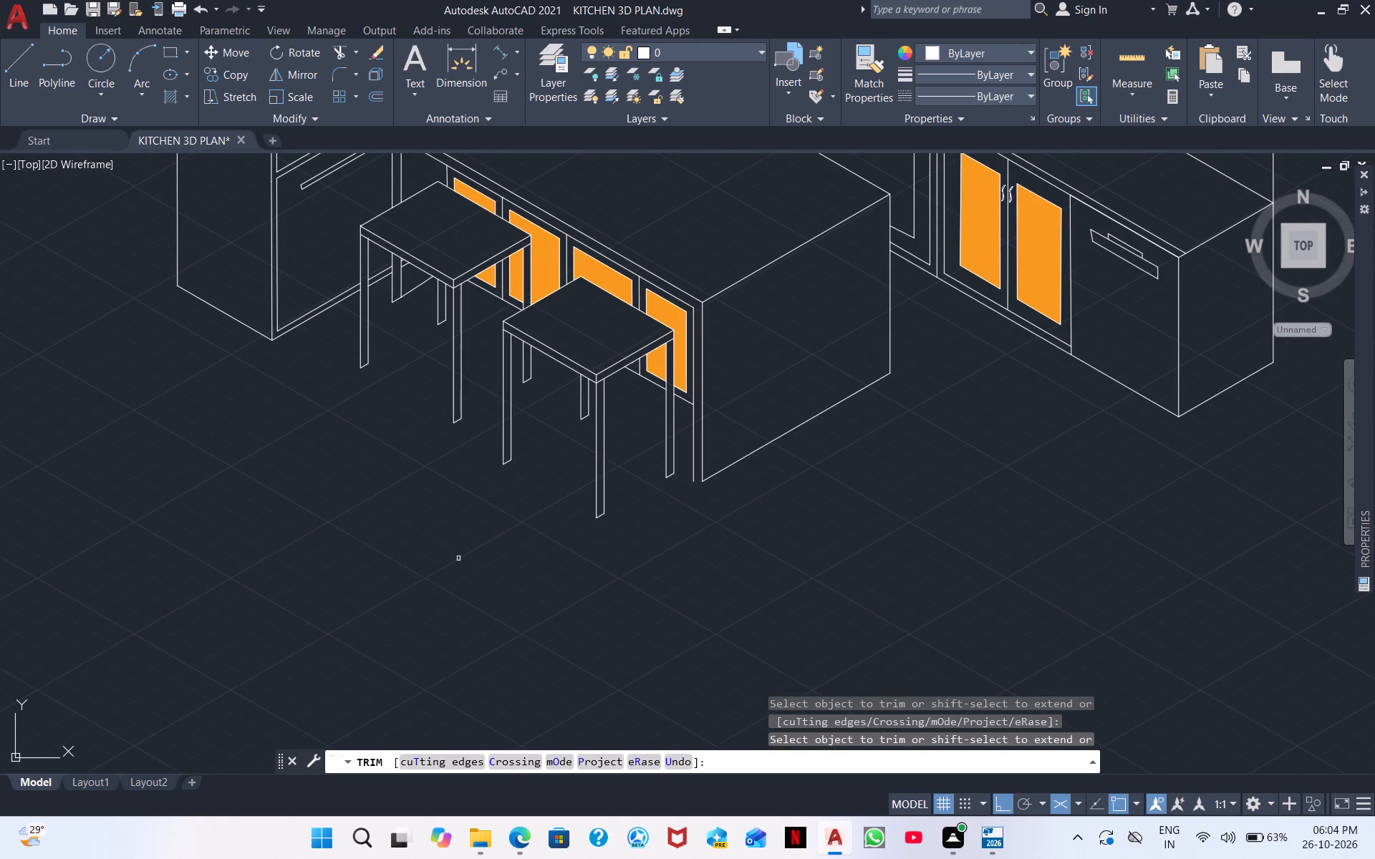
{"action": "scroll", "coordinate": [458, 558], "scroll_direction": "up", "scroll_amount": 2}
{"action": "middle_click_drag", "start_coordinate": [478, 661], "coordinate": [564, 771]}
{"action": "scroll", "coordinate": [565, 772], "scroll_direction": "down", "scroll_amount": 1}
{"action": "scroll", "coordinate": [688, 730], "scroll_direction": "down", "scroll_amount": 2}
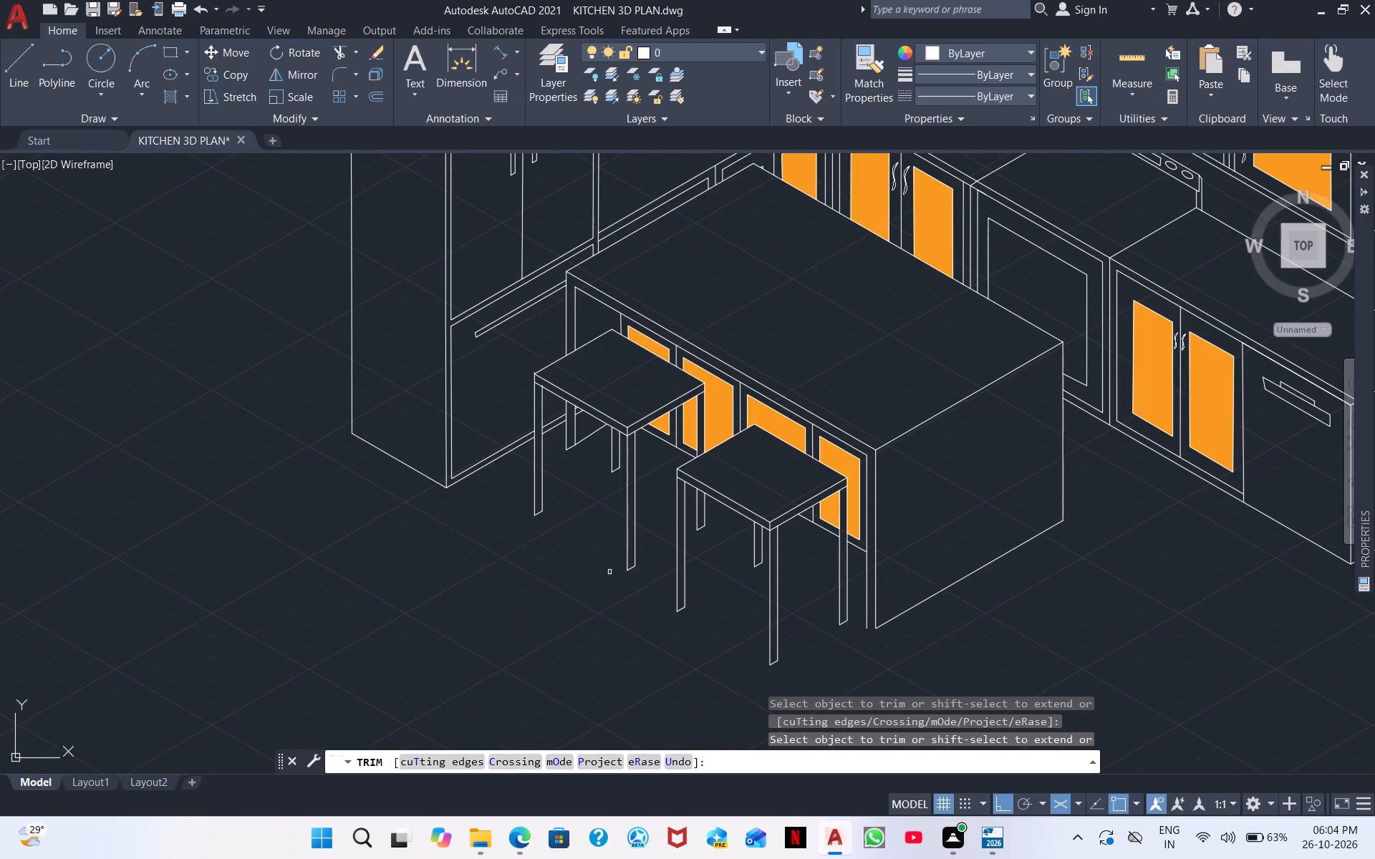
Draw a line about 45 units at 210° from the back edge of the countertop beside the stove, plus a diagonal to near its front corner.
{"action": "right_click", "coordinate": [558, 537]}
{"action": "left_click", "coordinate": [655, 567]}
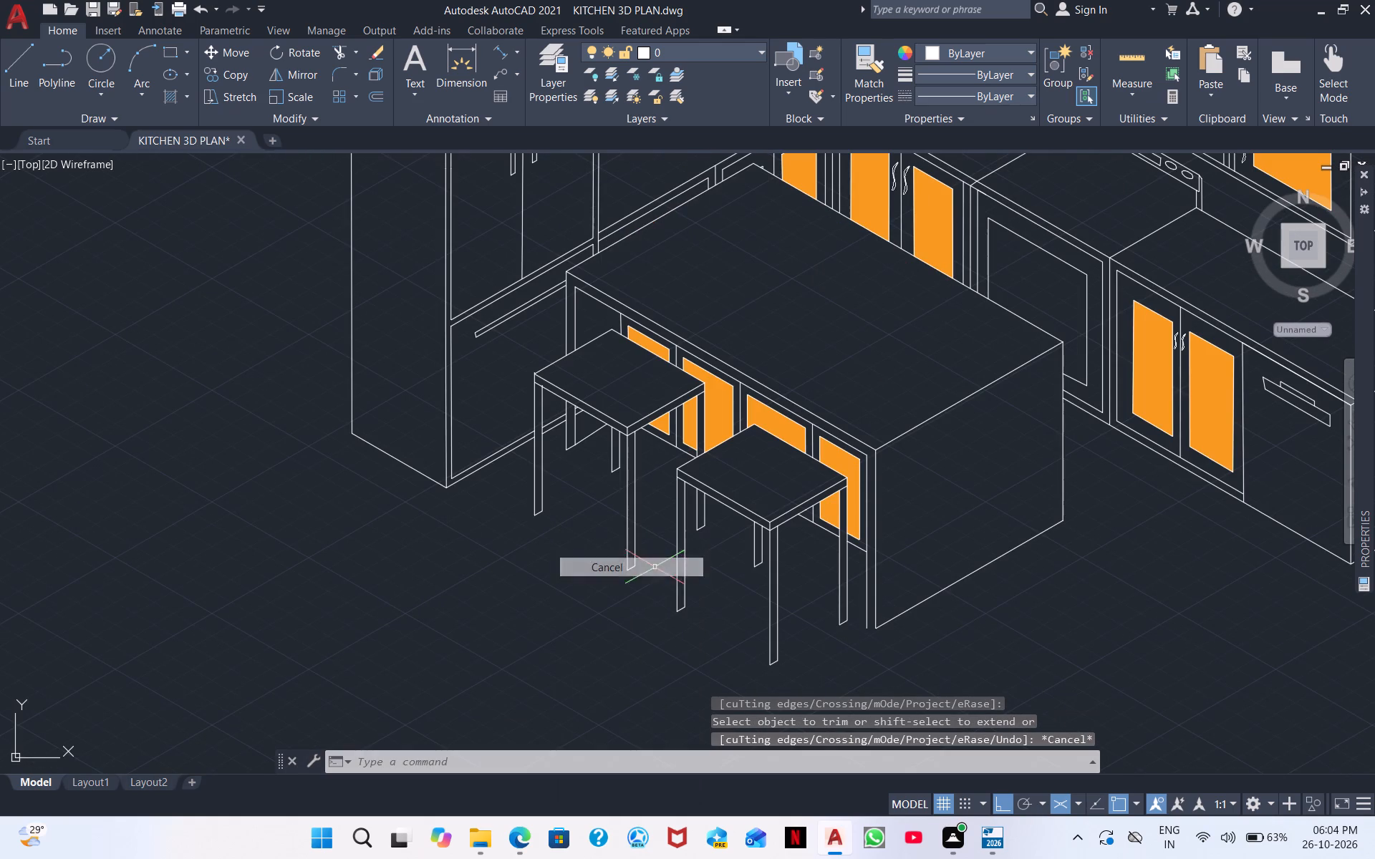
{"action": "middle_click_drag", "start_coordinate": [1121, 614], "coordinate": [337, 671]}
{"action": "middle_click_drag", "start_coordinate": [453, 626], "coordinate": [453, 629]}
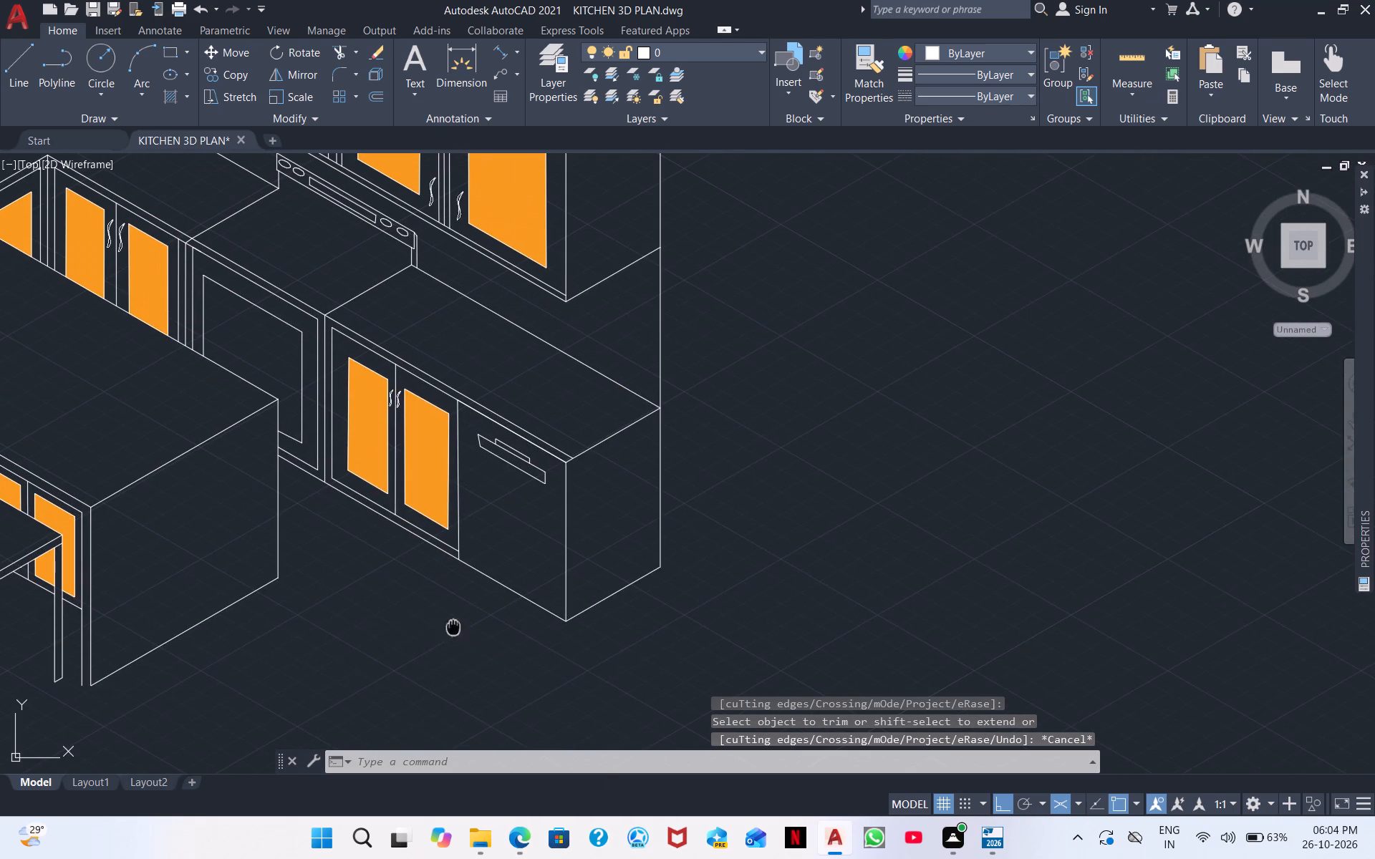
{"action": "middle_click_drag", "start_coordinate": [453, 629], "coordinate": [691, 708]}
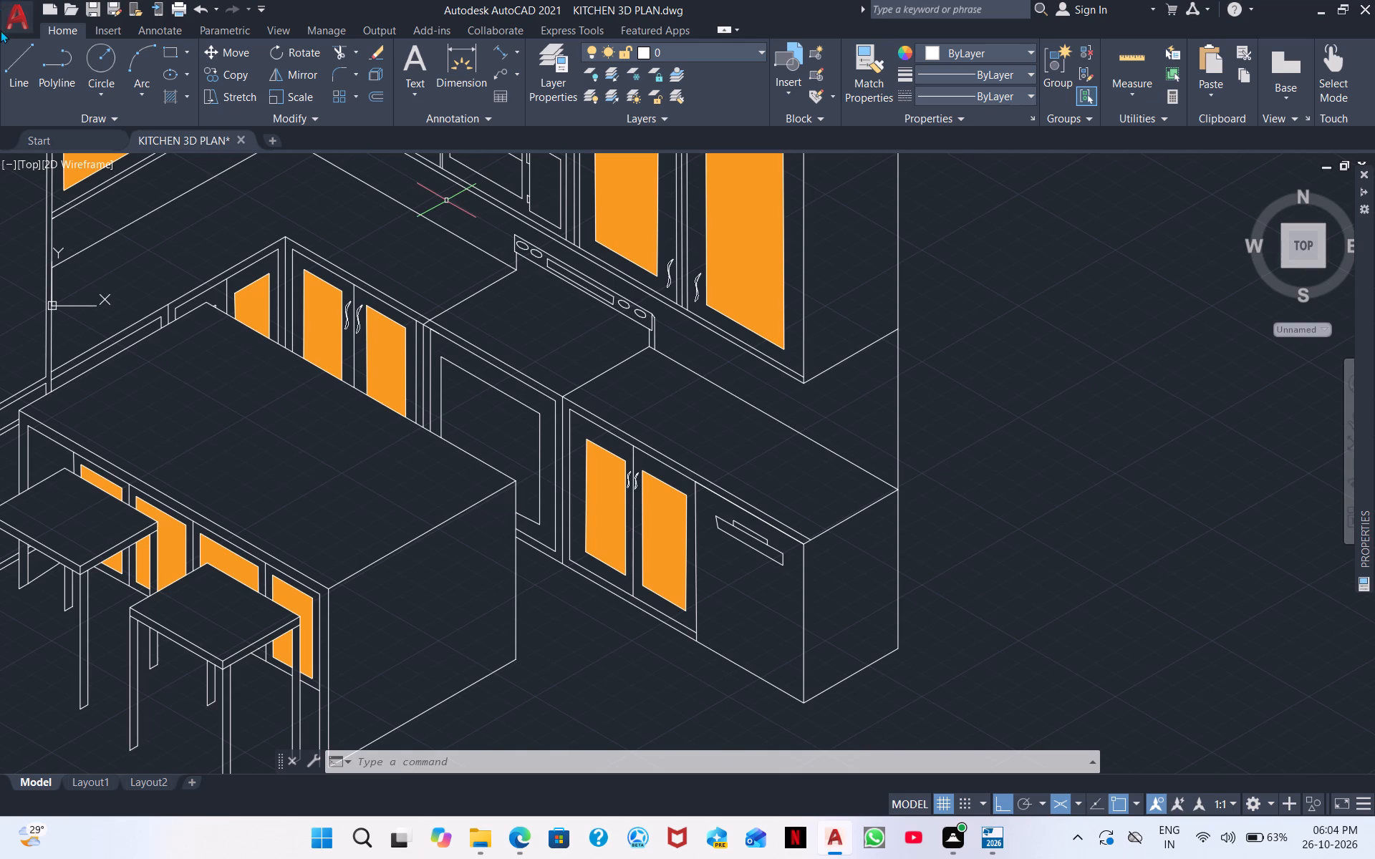
{"action": "left_click", "coordinate": [344, 56]}
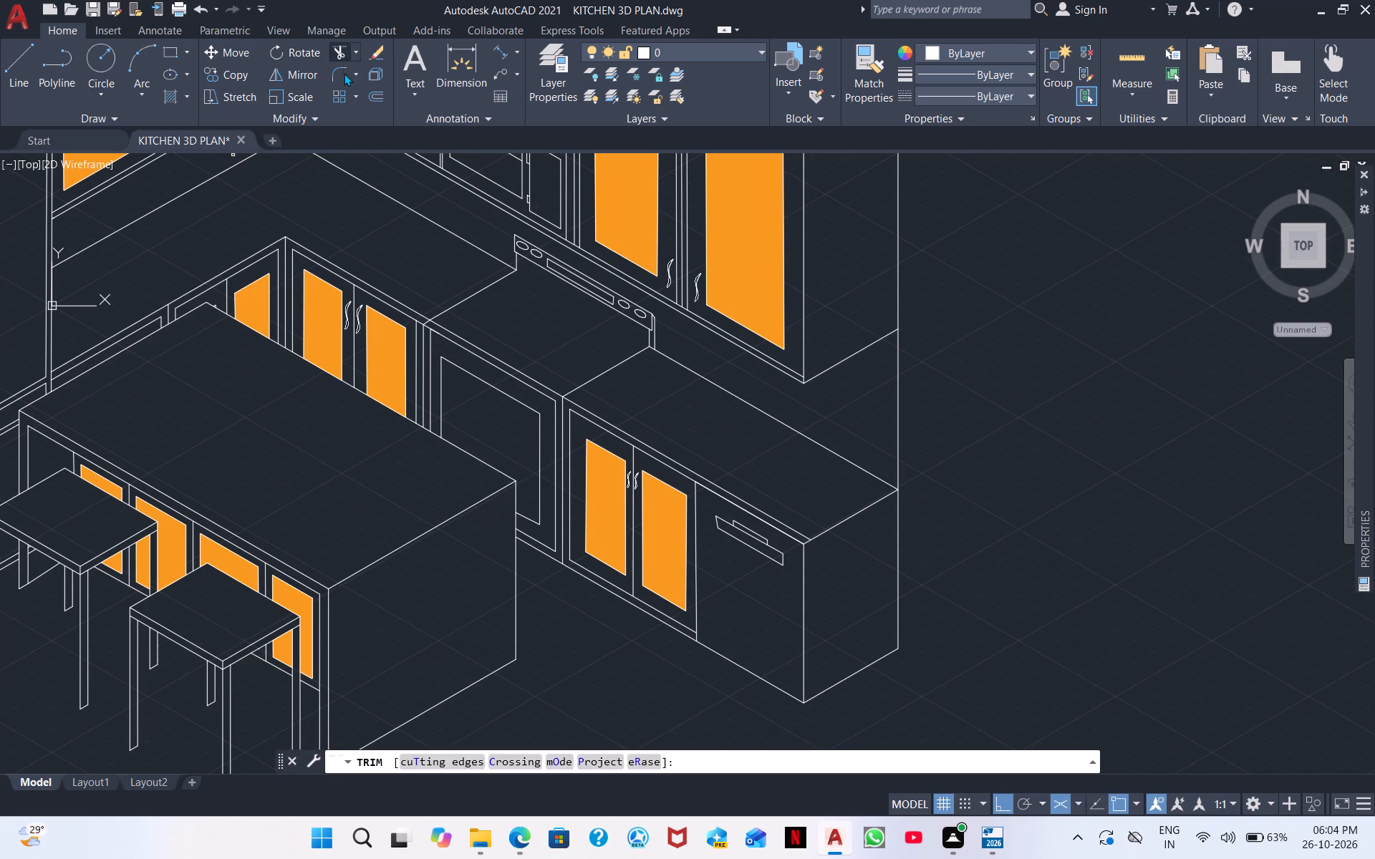
{"action": "left_click", "coordinate": [22, 51]}
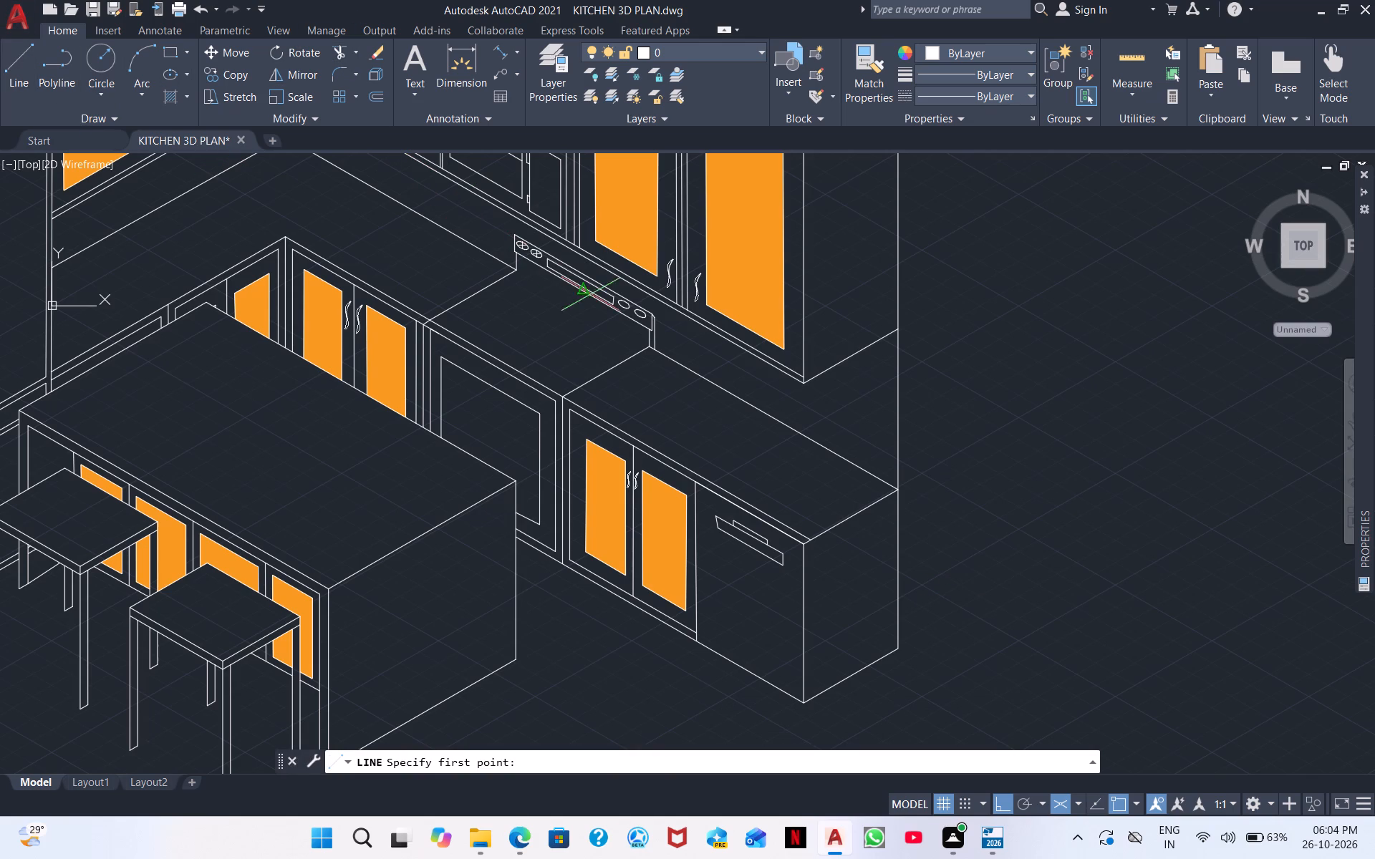
{"action": "left_click", "coordinate": [743, 402]}
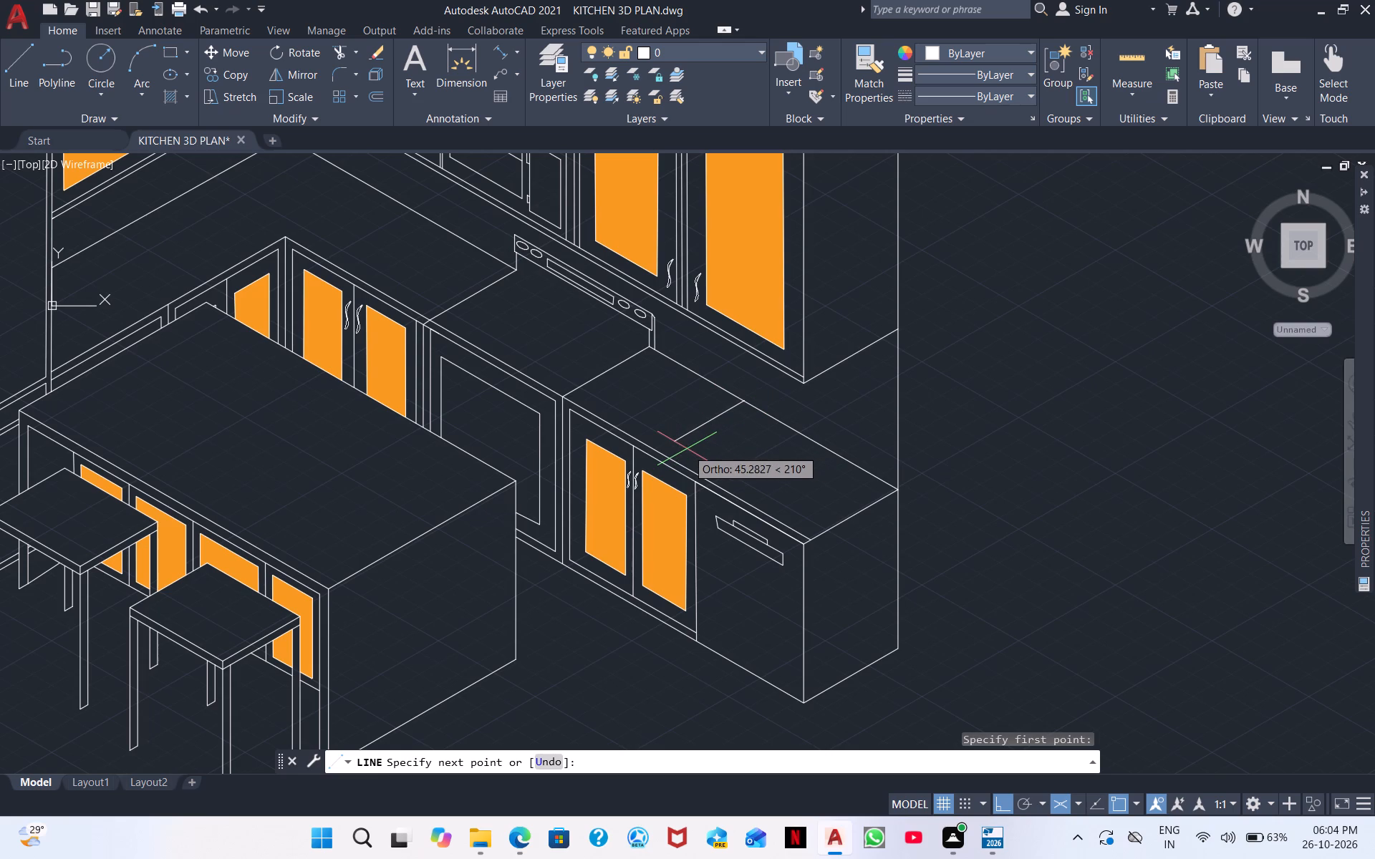
{"action": "left_click", "coordinate": [687, 449]}
{"action": "left_click", "coordinate": [804, 524]}
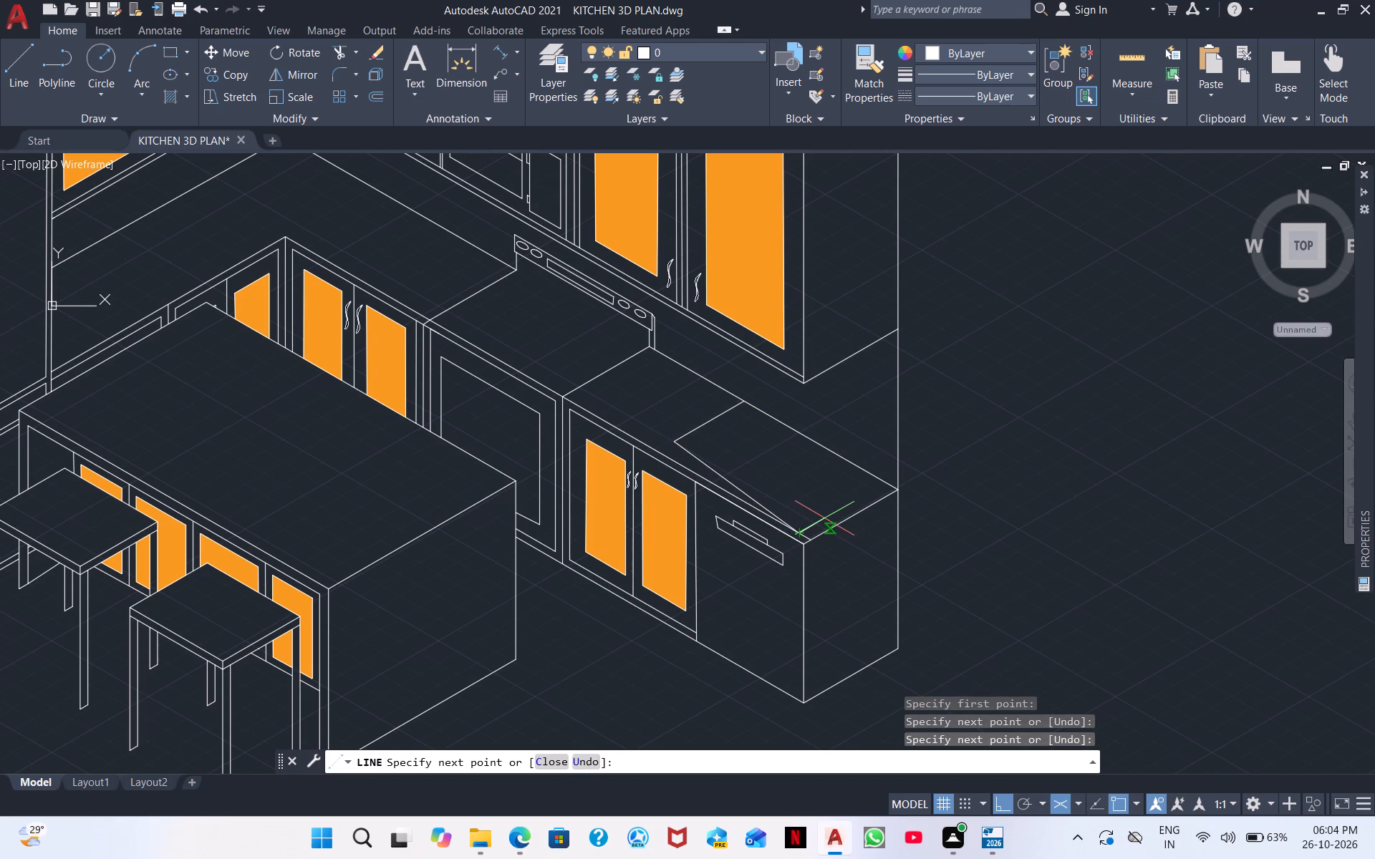
{"action": "key", "text": "Escape"}
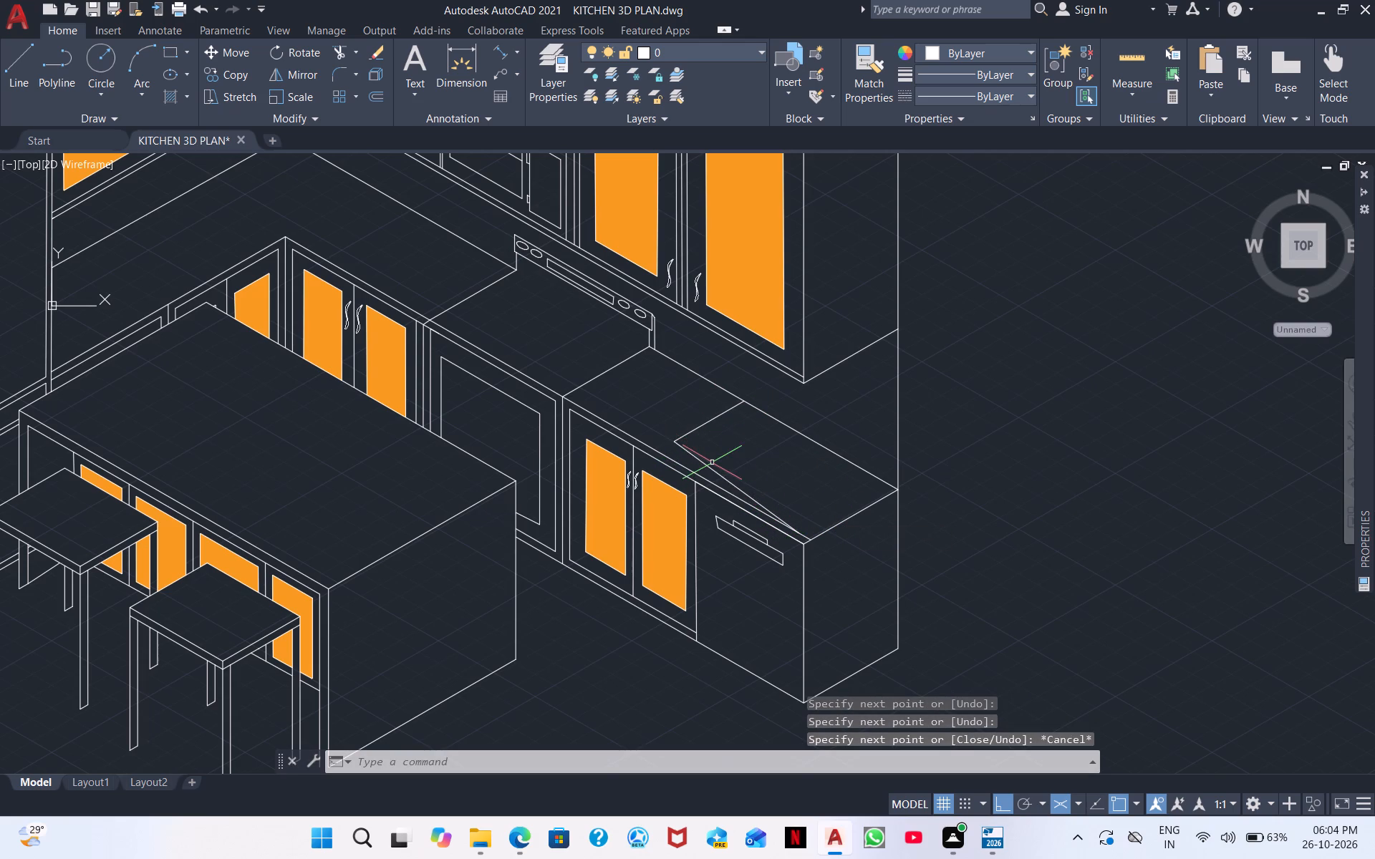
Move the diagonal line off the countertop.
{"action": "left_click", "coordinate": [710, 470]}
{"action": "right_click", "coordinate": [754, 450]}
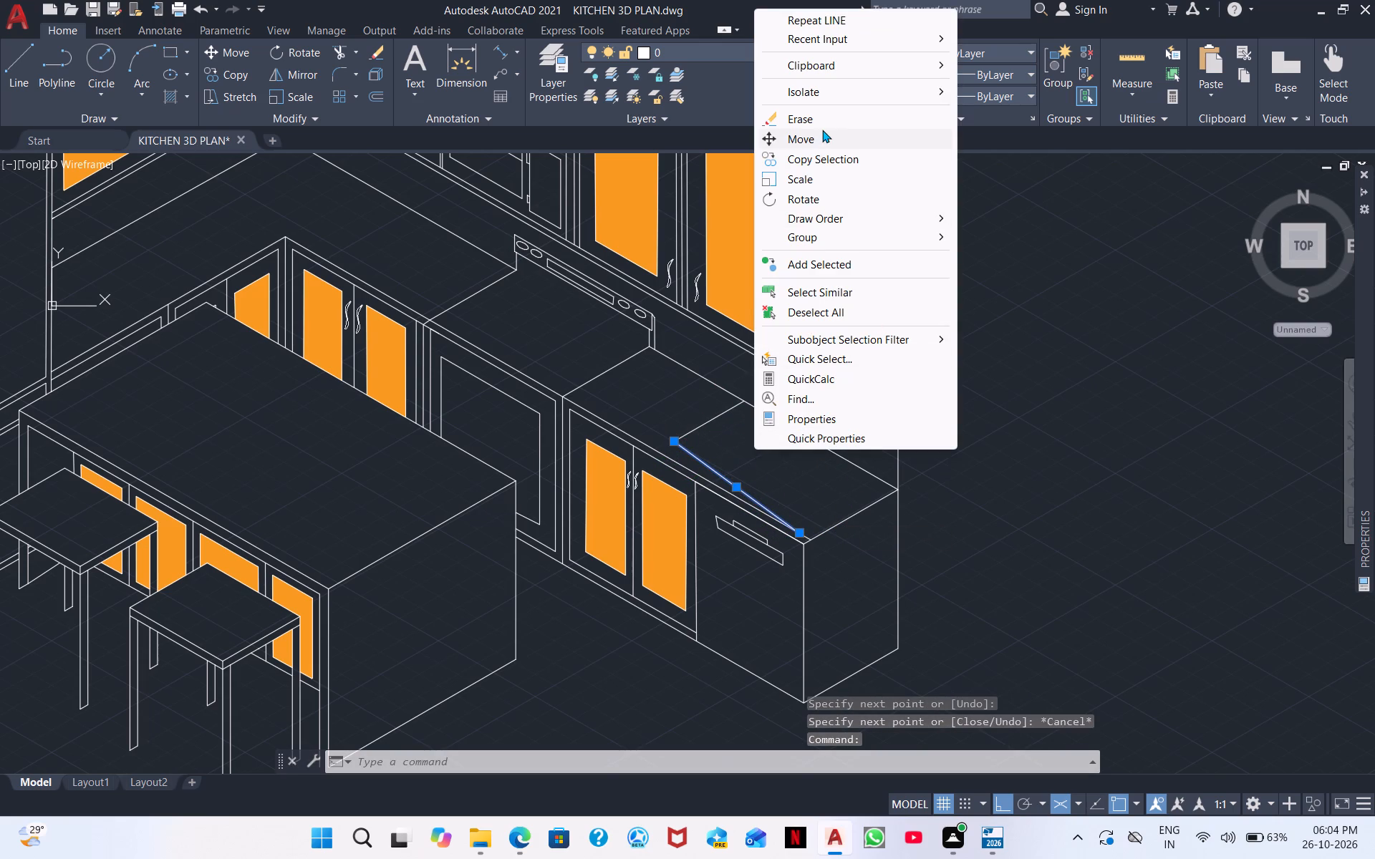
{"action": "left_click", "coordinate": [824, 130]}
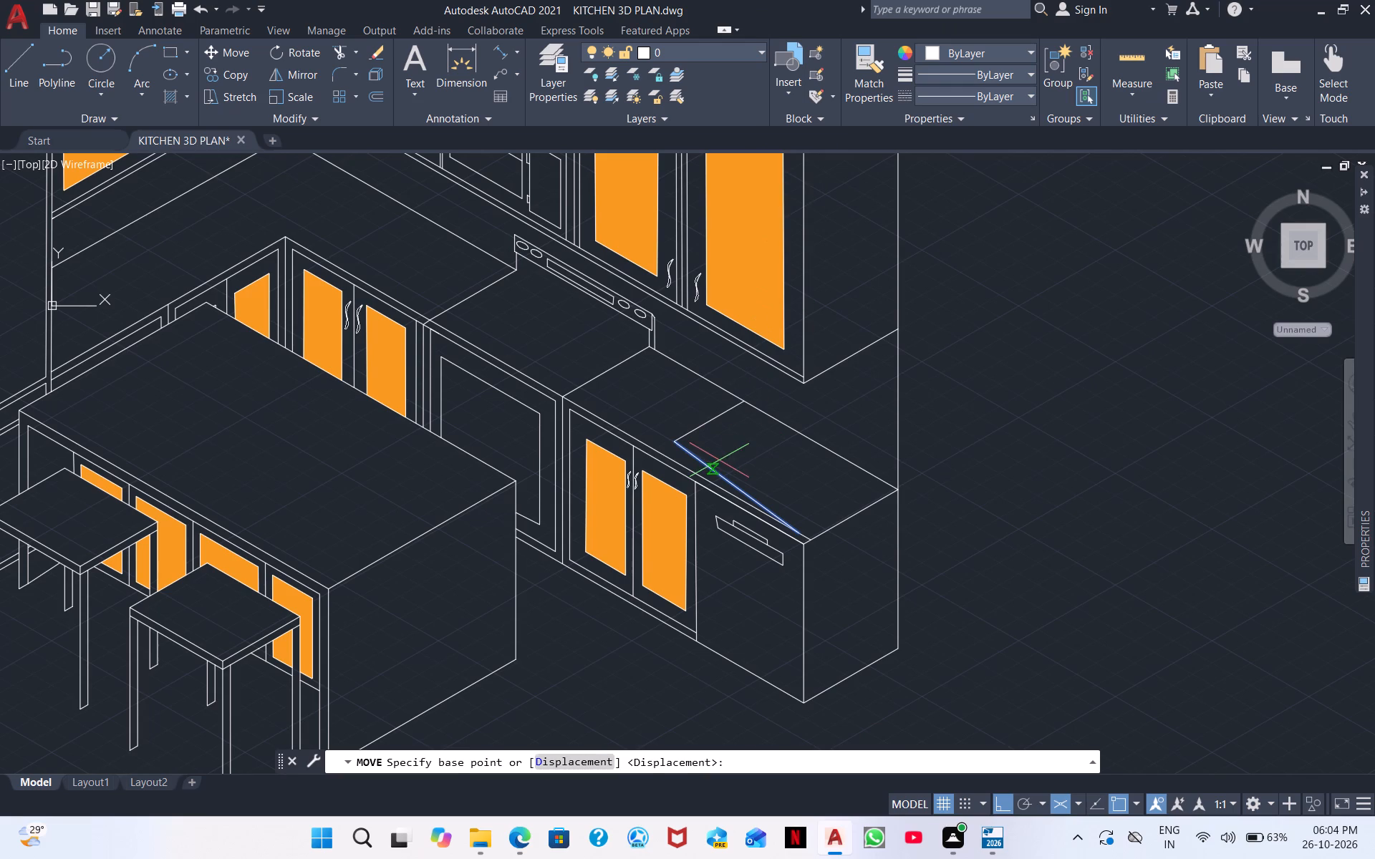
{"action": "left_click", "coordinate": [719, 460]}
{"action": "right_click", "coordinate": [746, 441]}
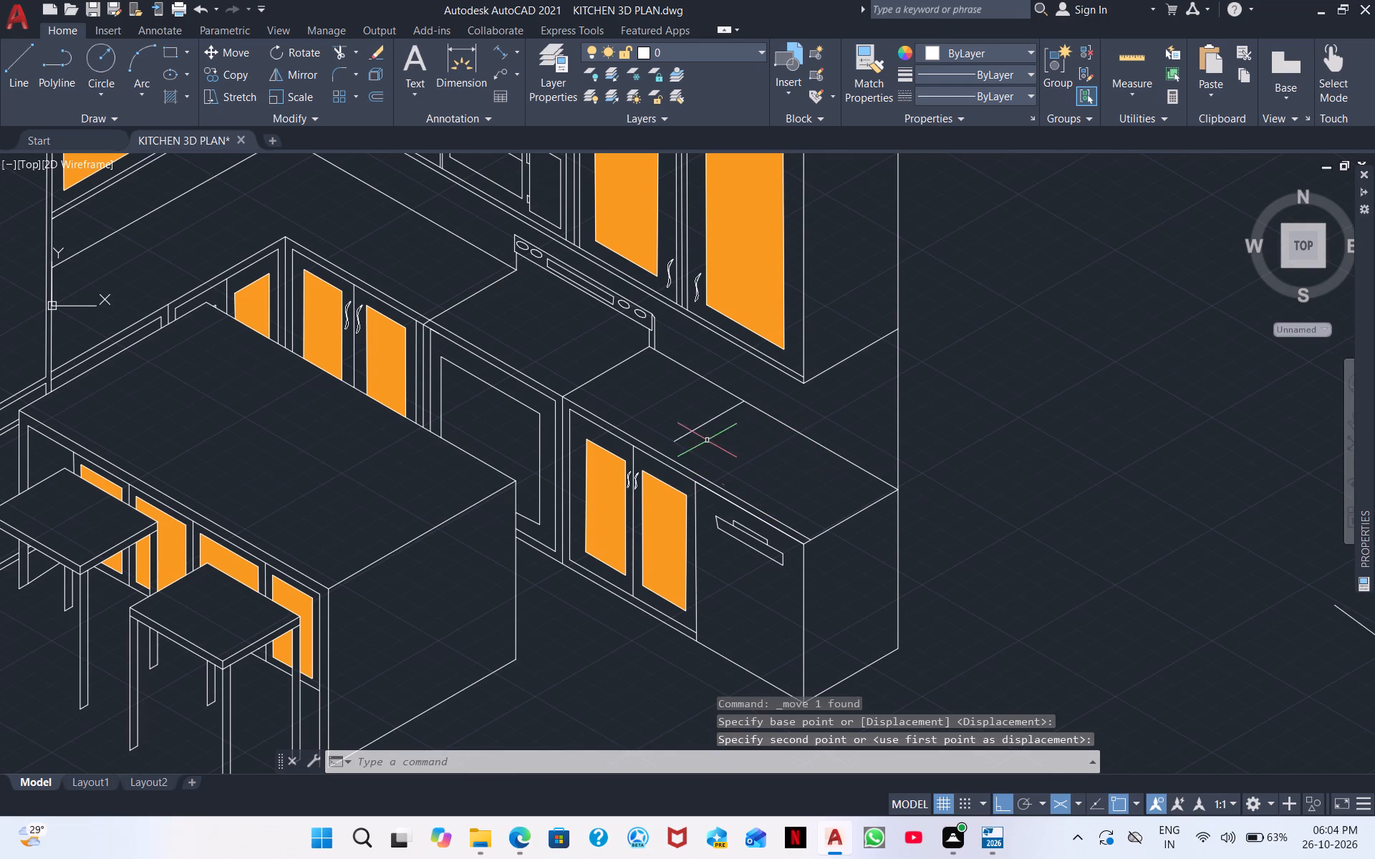
Complete the four-sided countertop outline with a 330° line along the front edge and a 30° return to the back edge.
{"action": "left_click", "coordinate": [20, 61]}
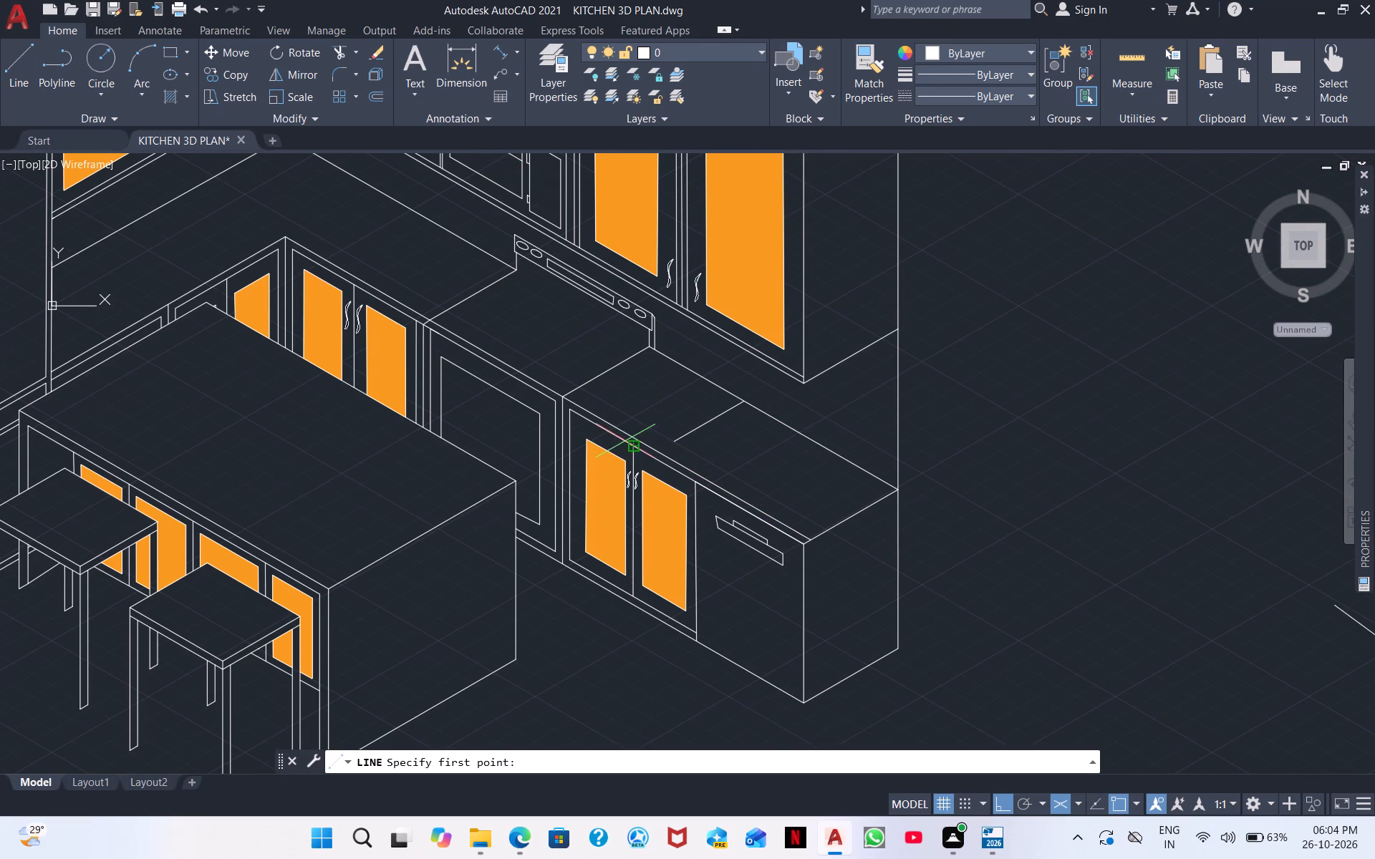
{"action": "scroll", "coordinate": [625, 441], "scroll_direction": "up", "scroll_amount": 2}
{"action": "left_click", "coordinate": [753, 442]}
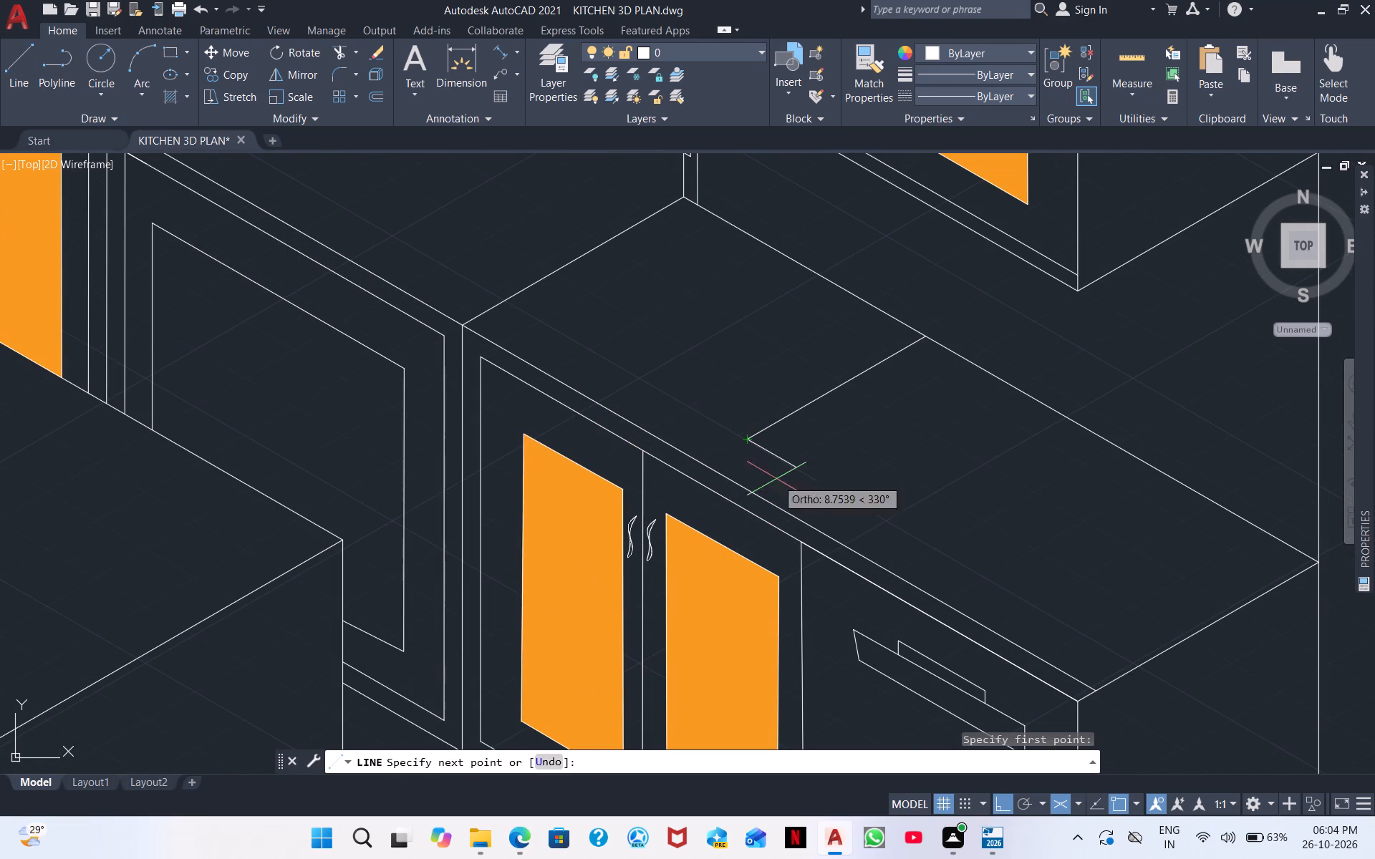
{"action": "left_click", "coordinate": [1096, 647]}
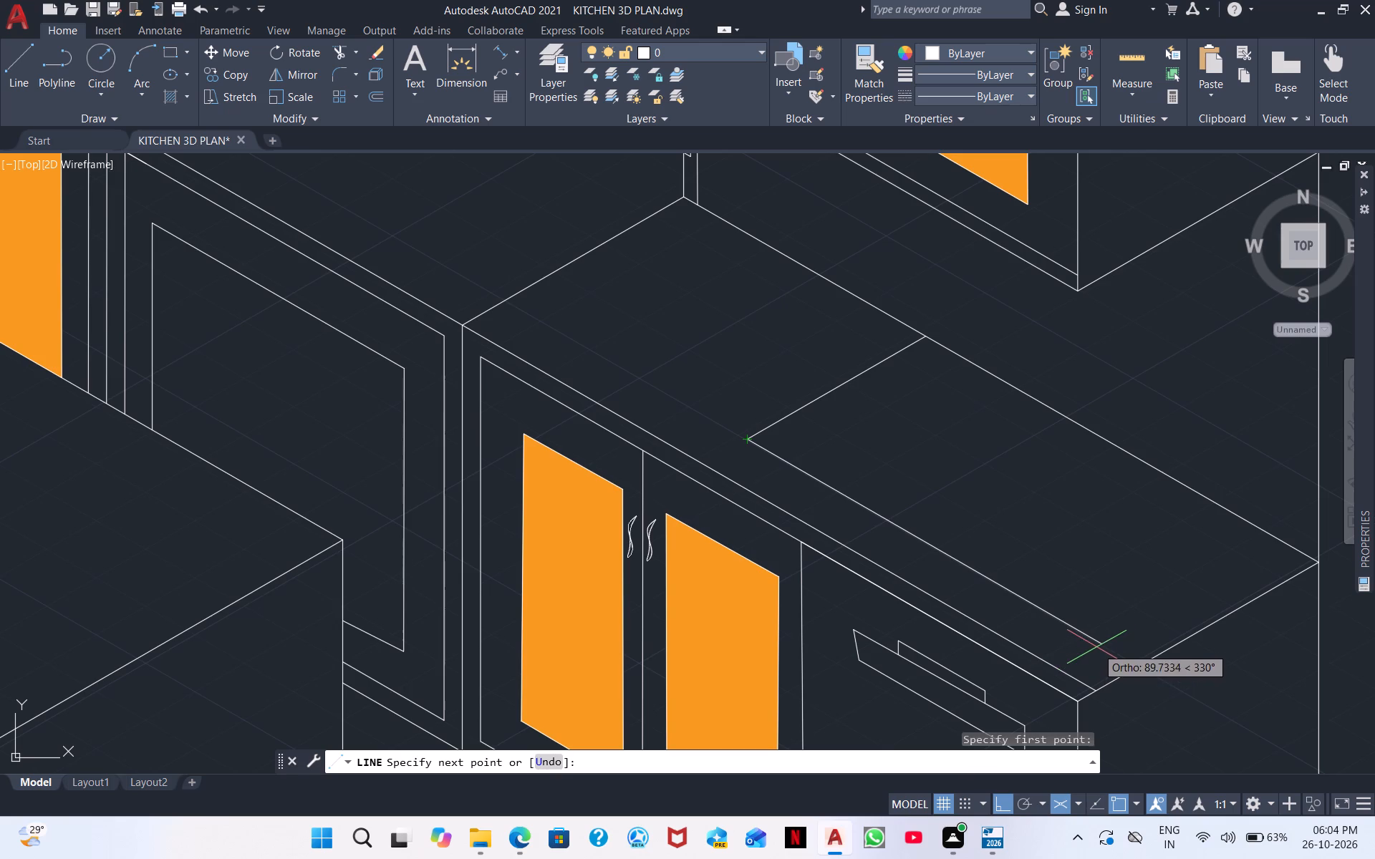
{"action": "left_click", "coordinate": [1280, 545]}
{"action": "key", "text": "Escape"}
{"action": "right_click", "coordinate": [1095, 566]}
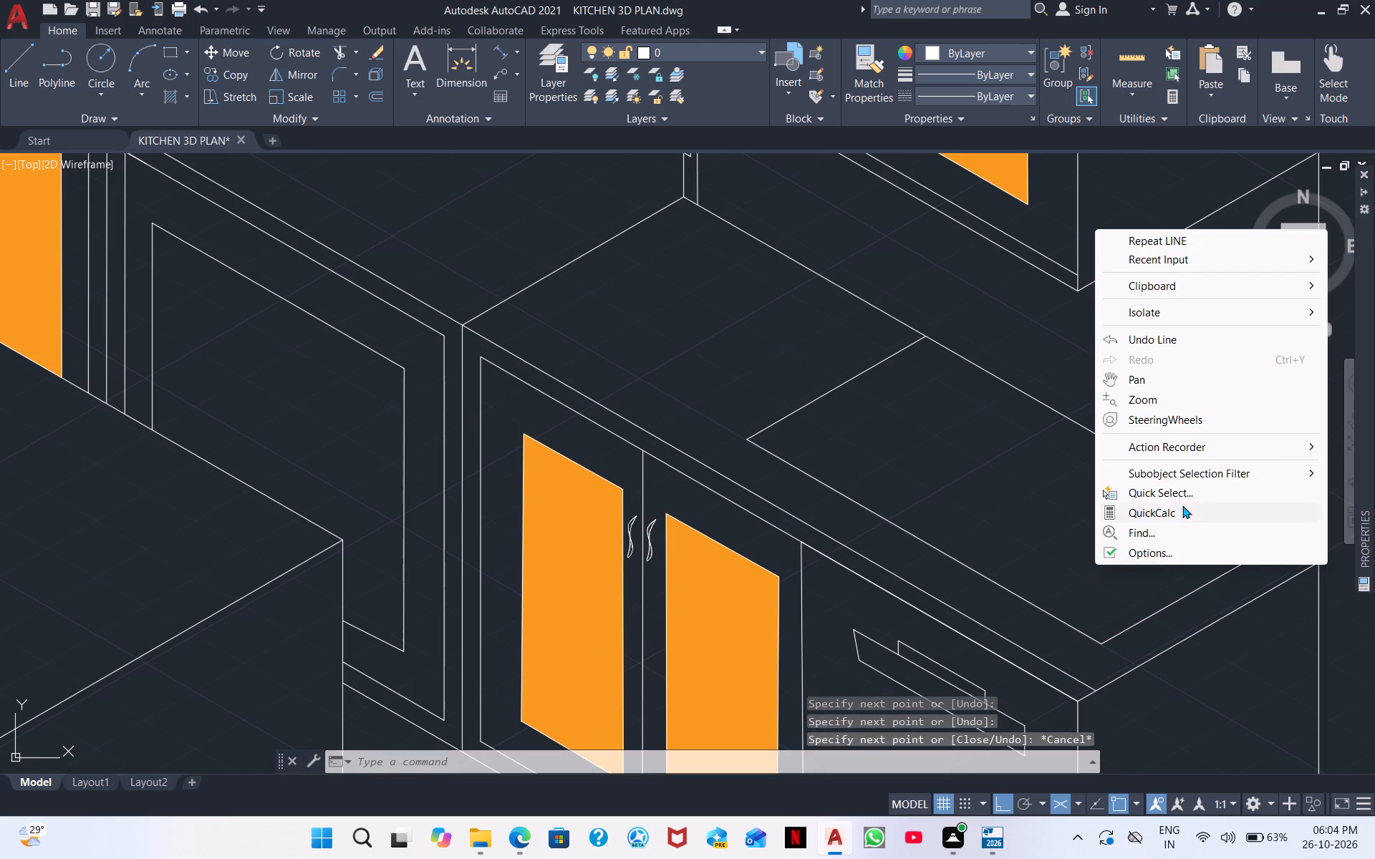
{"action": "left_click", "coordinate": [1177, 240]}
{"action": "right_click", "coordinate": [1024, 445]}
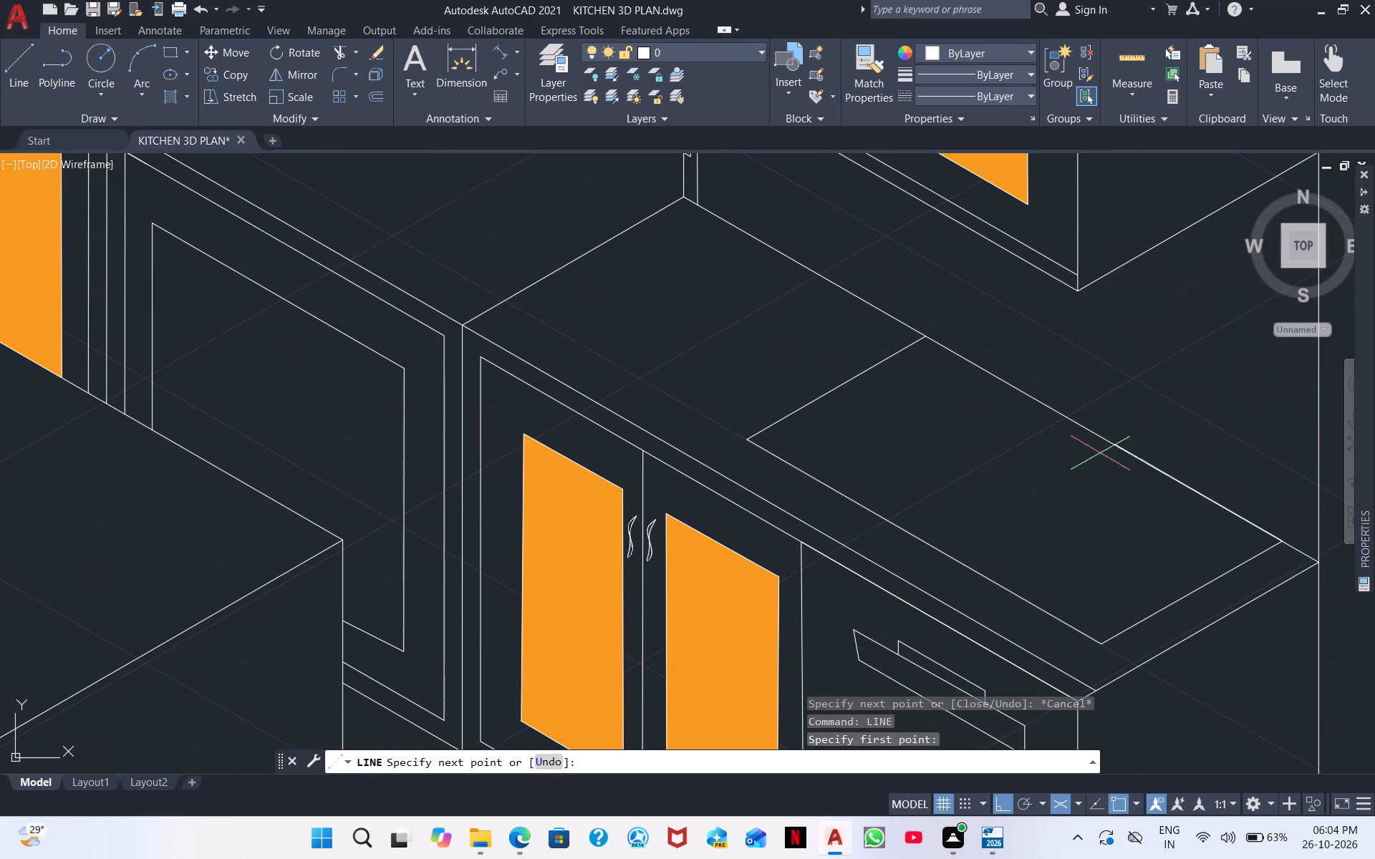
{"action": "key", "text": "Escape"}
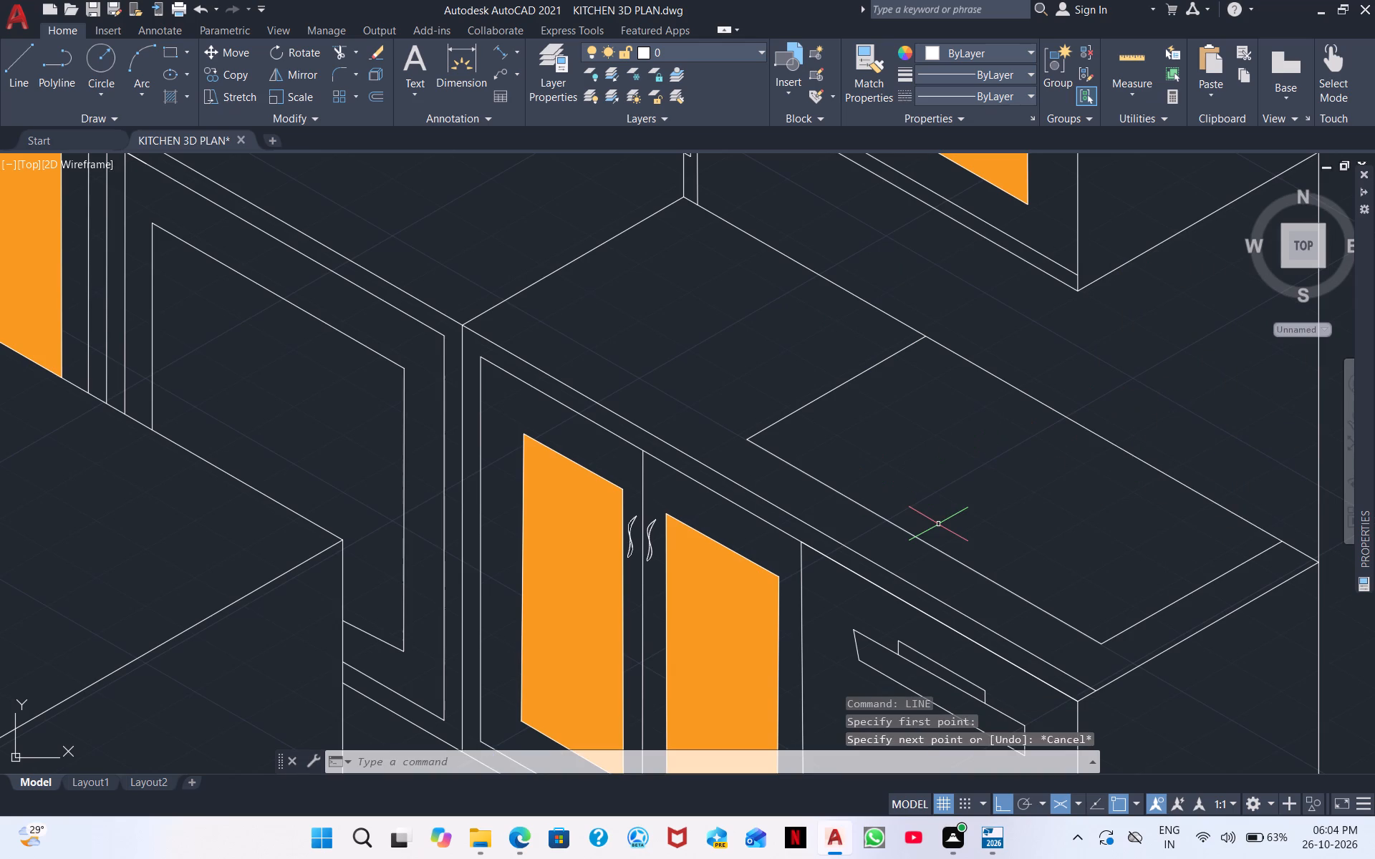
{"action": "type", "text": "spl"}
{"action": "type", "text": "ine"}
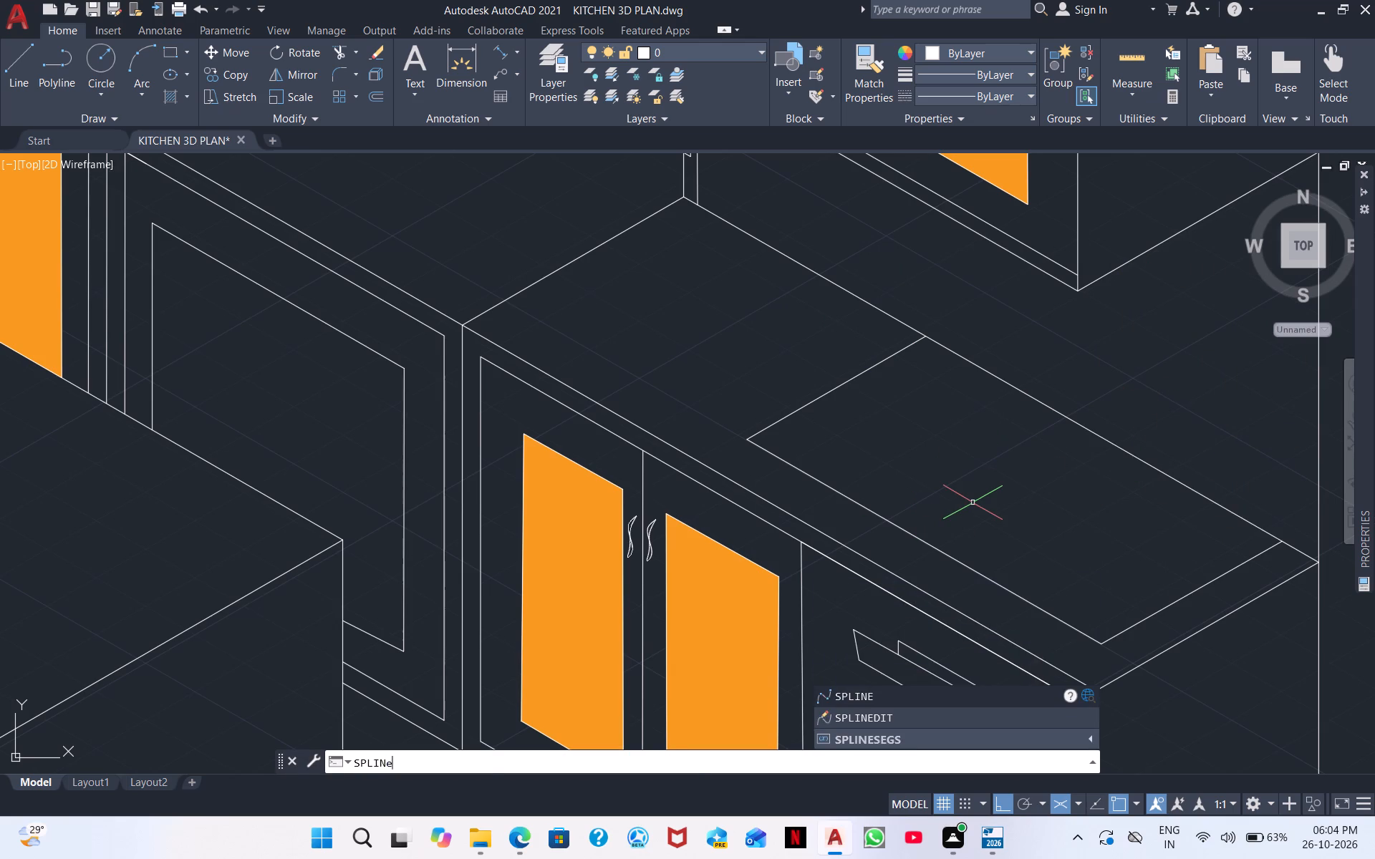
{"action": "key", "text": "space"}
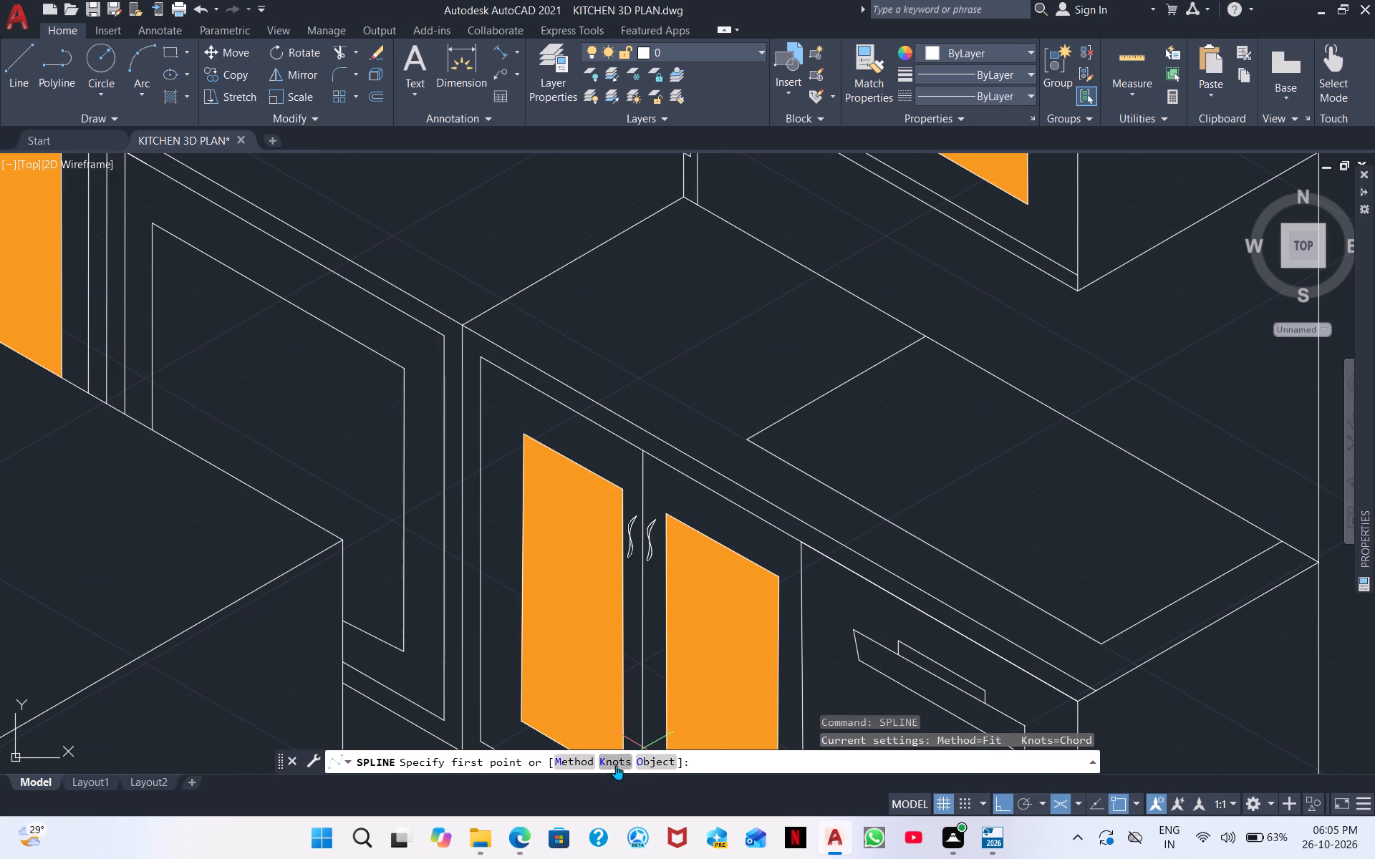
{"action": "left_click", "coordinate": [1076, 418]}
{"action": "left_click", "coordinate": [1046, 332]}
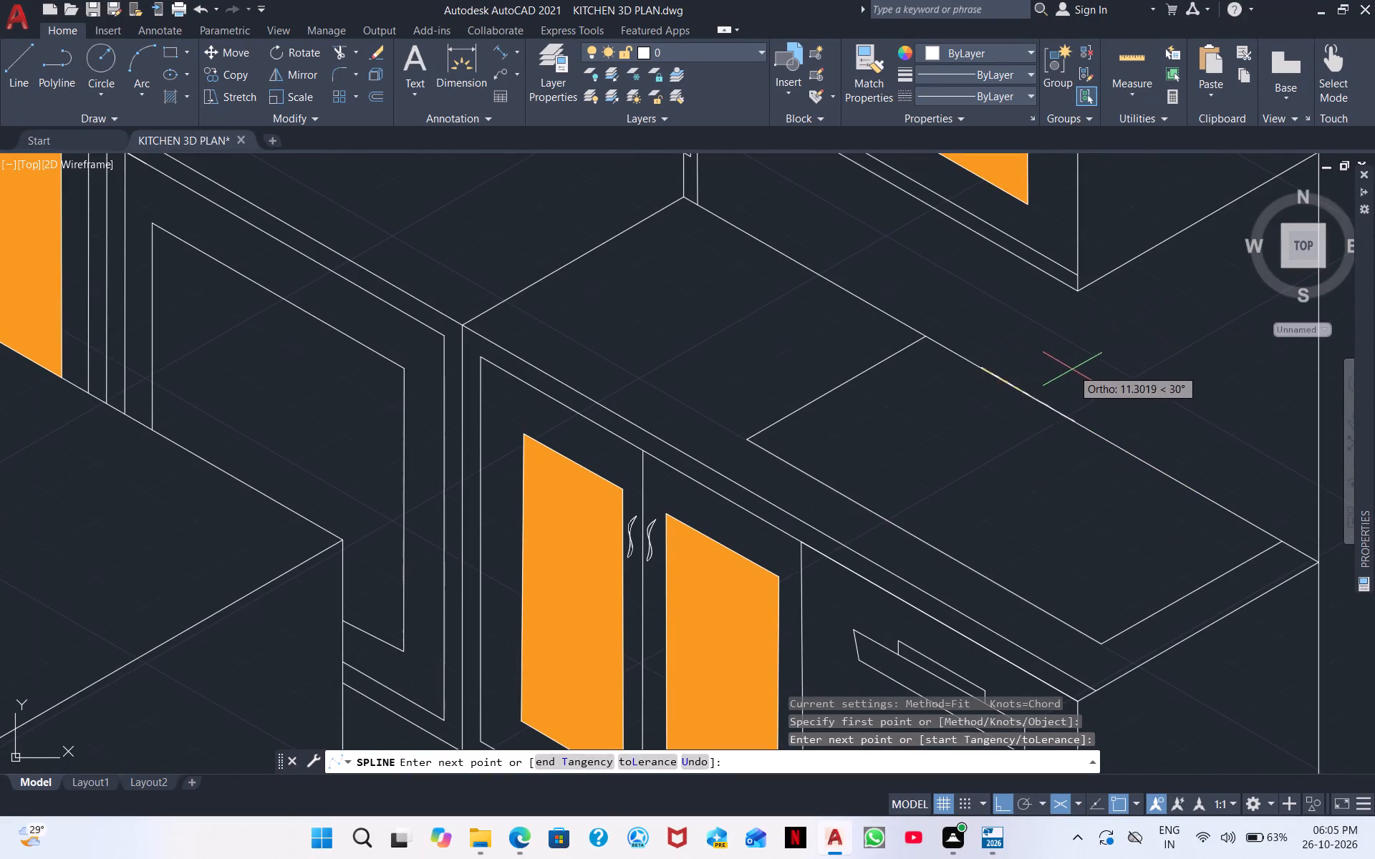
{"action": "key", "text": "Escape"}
Erase the stray diagonal line lying in the empty space beside the kitchen.
{"action": "scroll", "coordinate": [1091, 486], "scroll_direction": "down", "scroll_amount": 1}
{"action": "middle_click_drag", "start_coordinate": [1084, 486], "coordinate": [811, 507]}
{"action": "scroll", "coordinate": [811, 510], "scroll_direction": "down", "scroll_amount": 1}
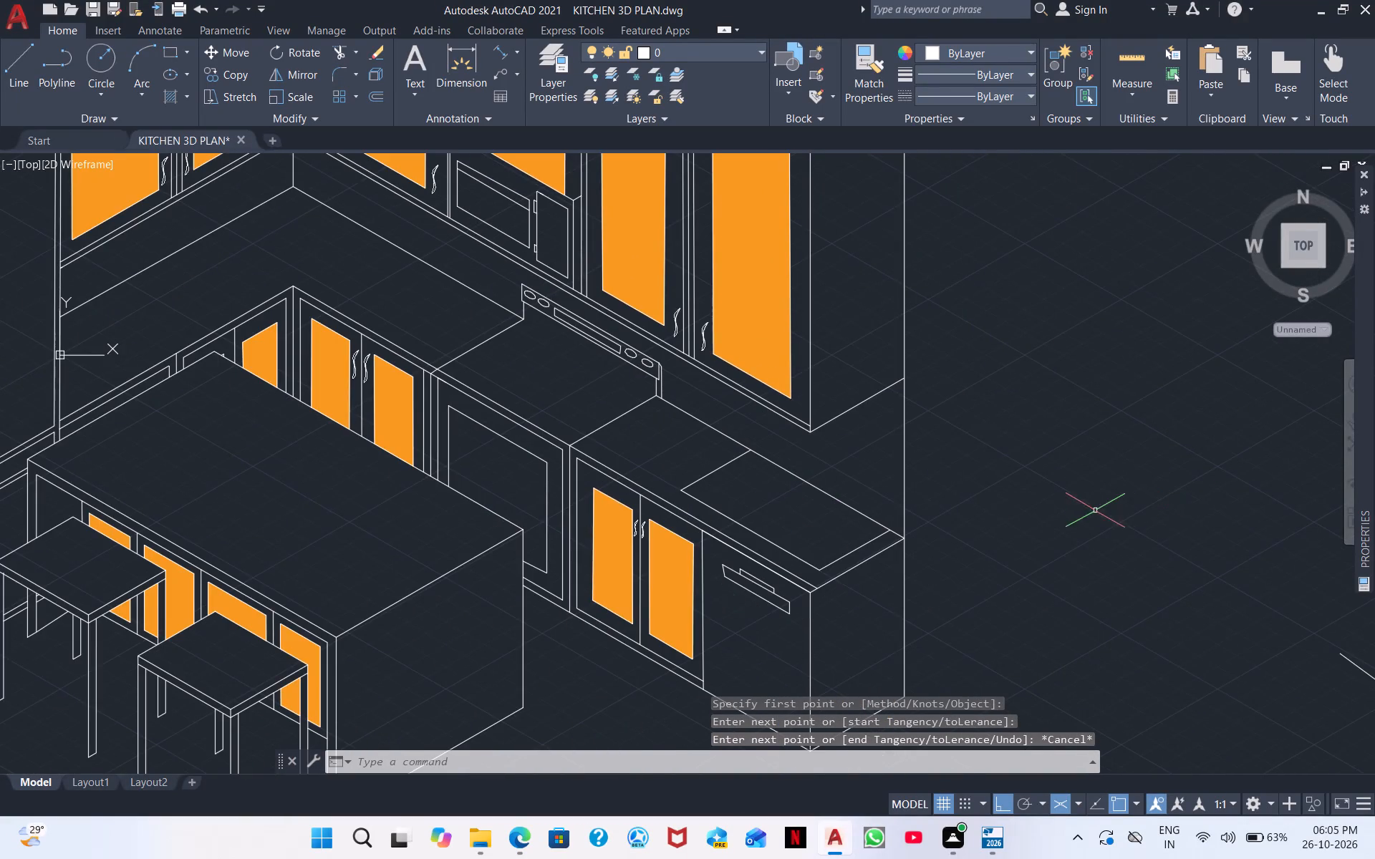
{"action": "middle_click_drag", "start_coordinate": [1094, 510], "coordinate": [715, 400]}
{"action": "scroll", "coordinate": [810, 489], "scroll_direction": "down", "scroll_amount": 1}
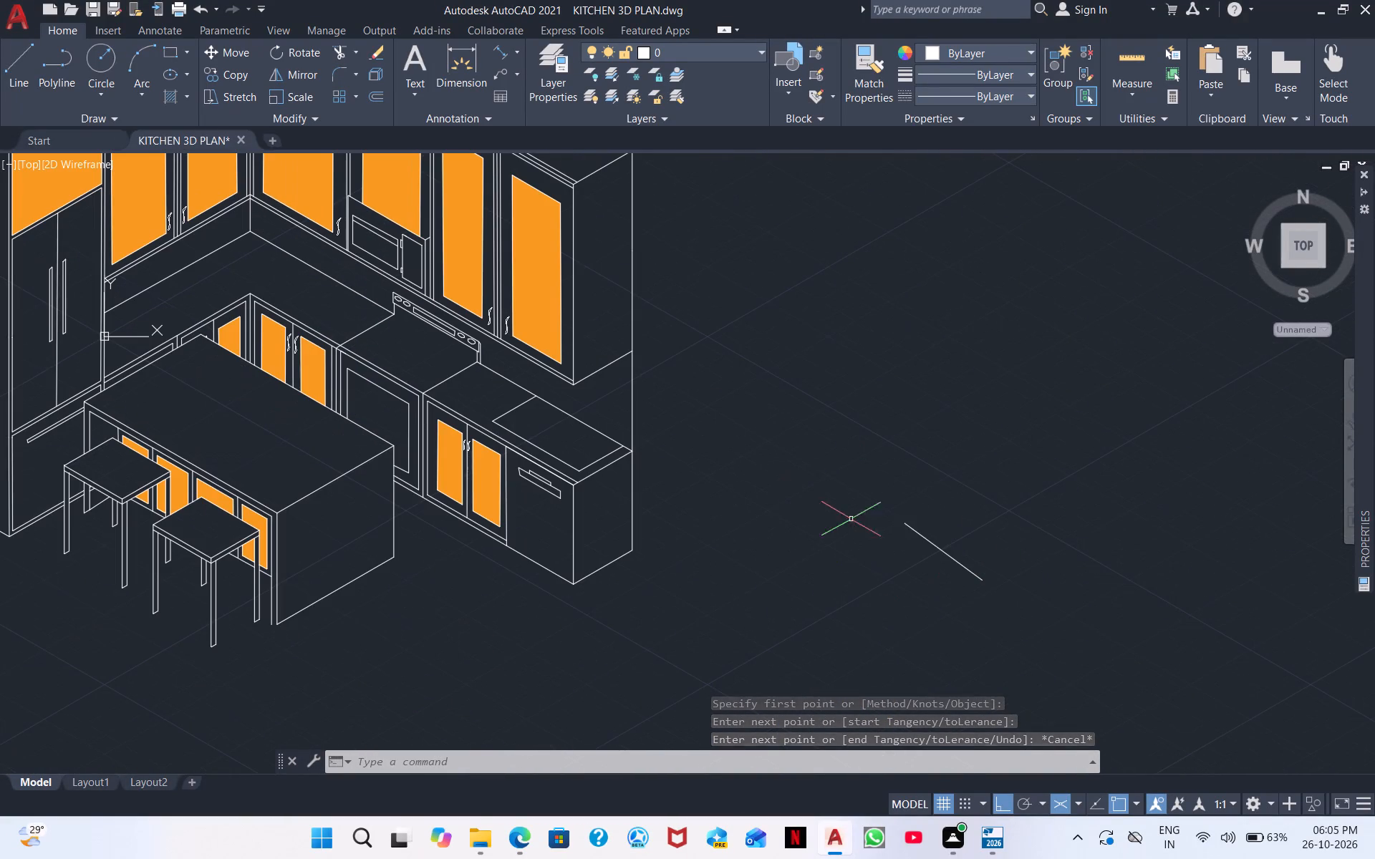
{"action": "left_click", "coordinate": [996, 612]}
{"action": "left_click", "coordinate": [914, 461]}
{"action": "right_click", "coordinate": [944, 465]}
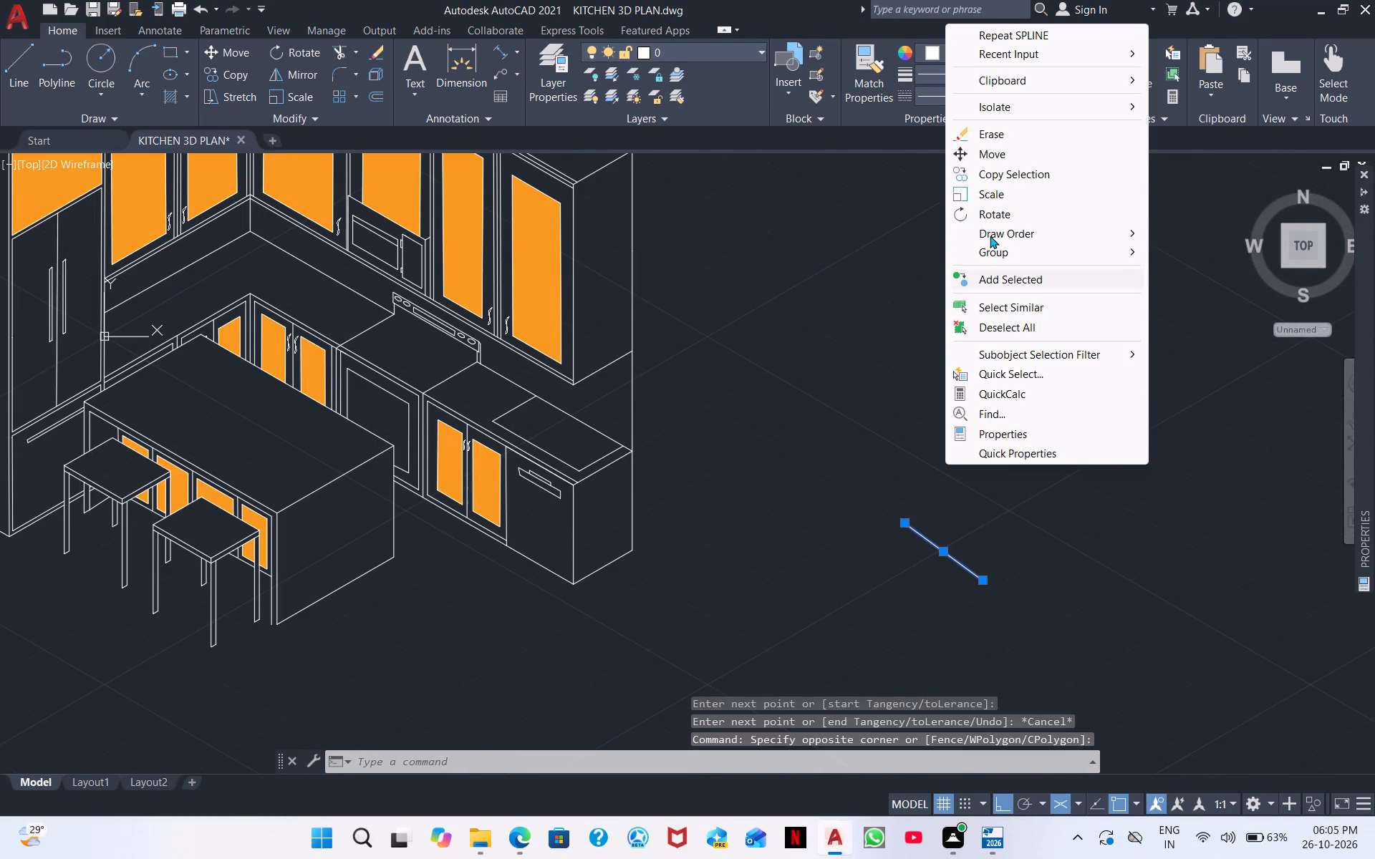
{"action": "left_click", "coordinate": [1005, 128]}
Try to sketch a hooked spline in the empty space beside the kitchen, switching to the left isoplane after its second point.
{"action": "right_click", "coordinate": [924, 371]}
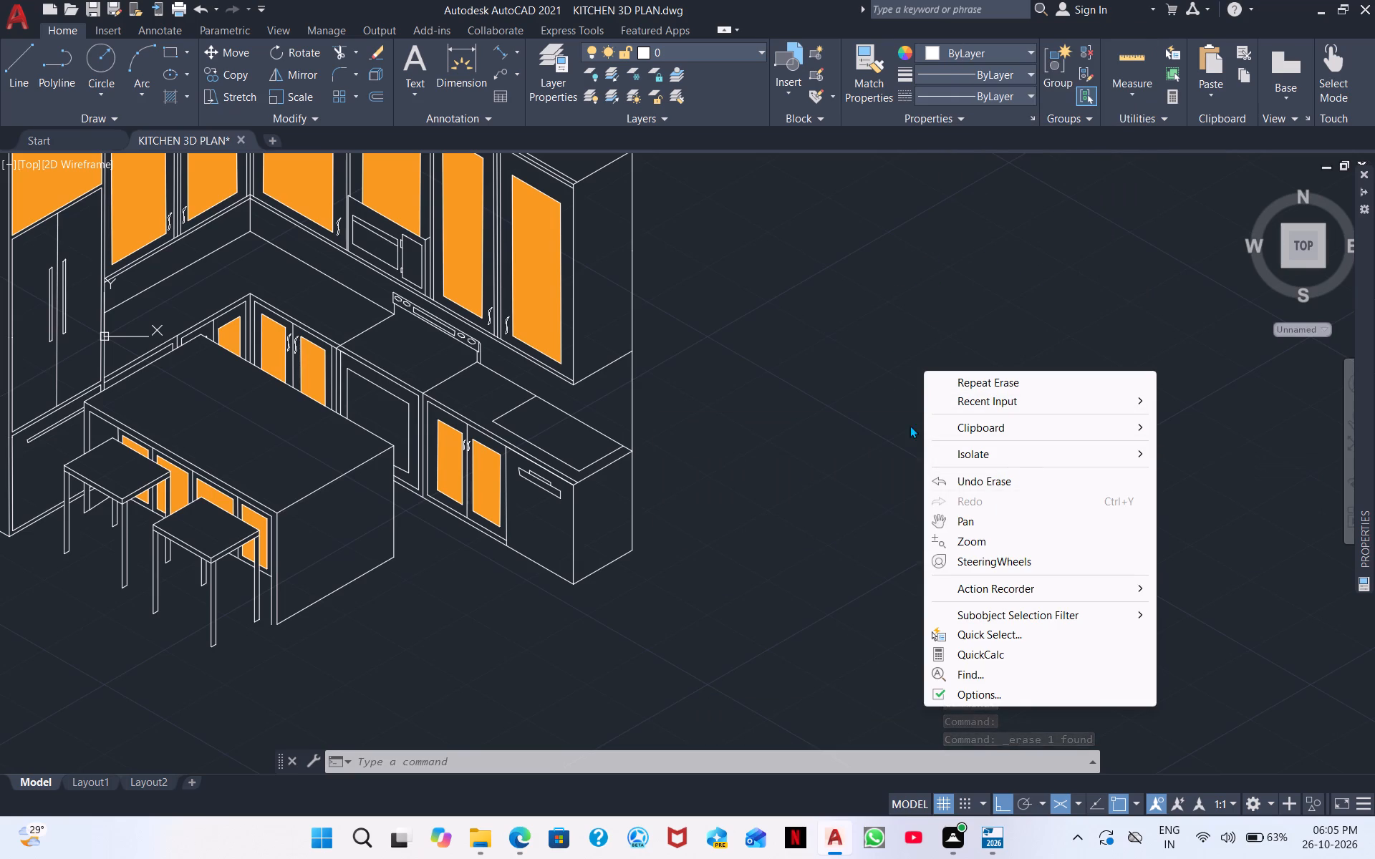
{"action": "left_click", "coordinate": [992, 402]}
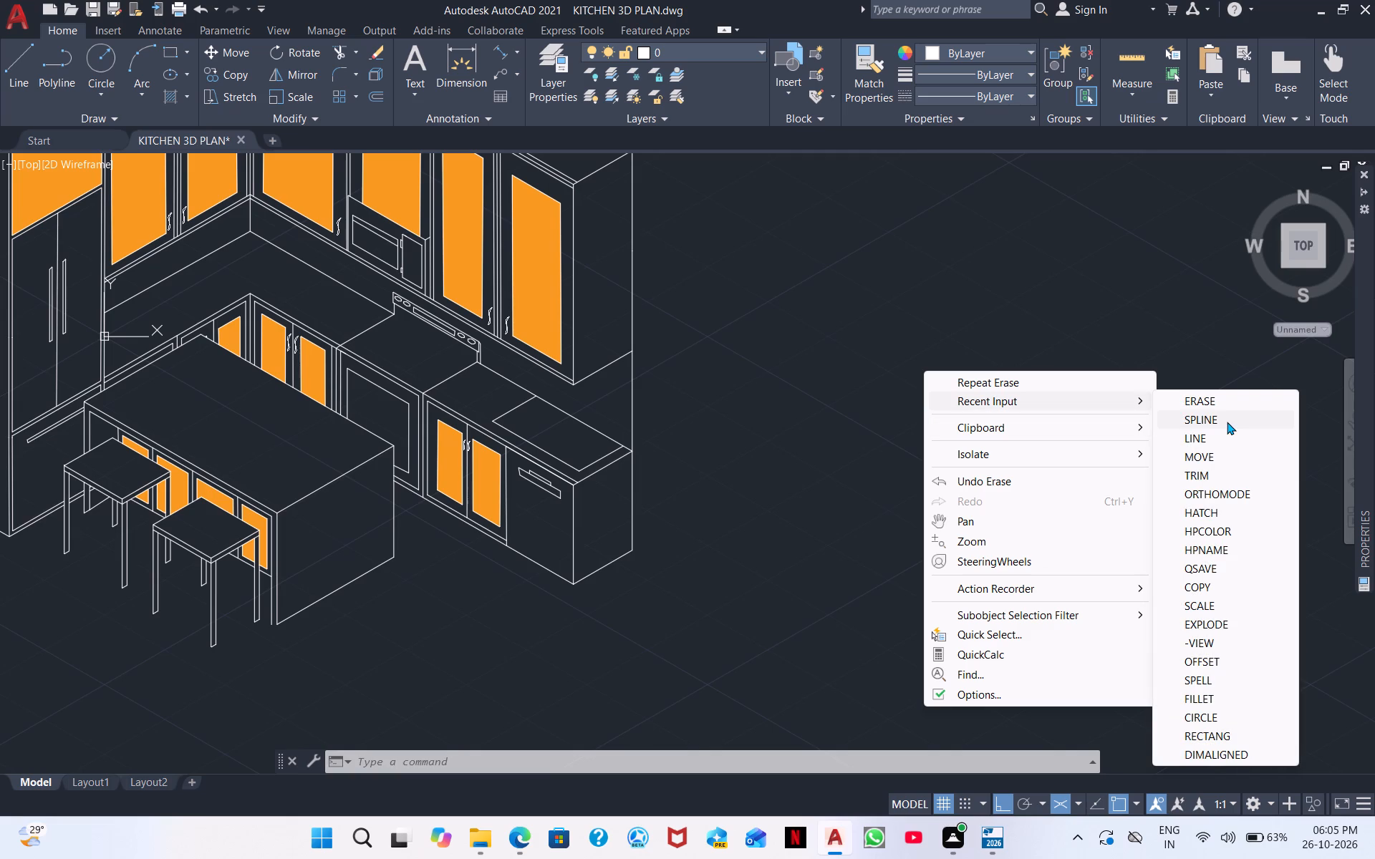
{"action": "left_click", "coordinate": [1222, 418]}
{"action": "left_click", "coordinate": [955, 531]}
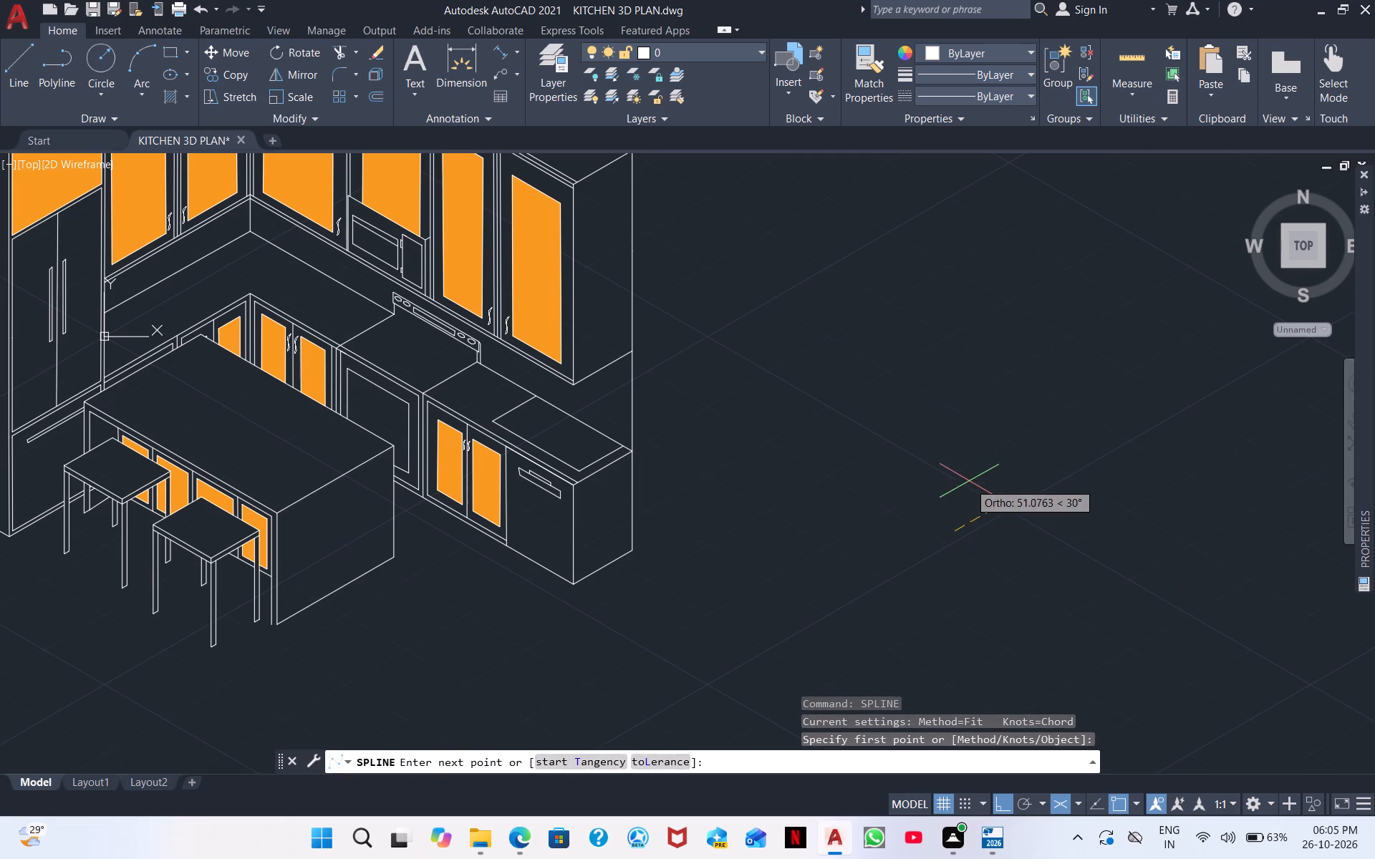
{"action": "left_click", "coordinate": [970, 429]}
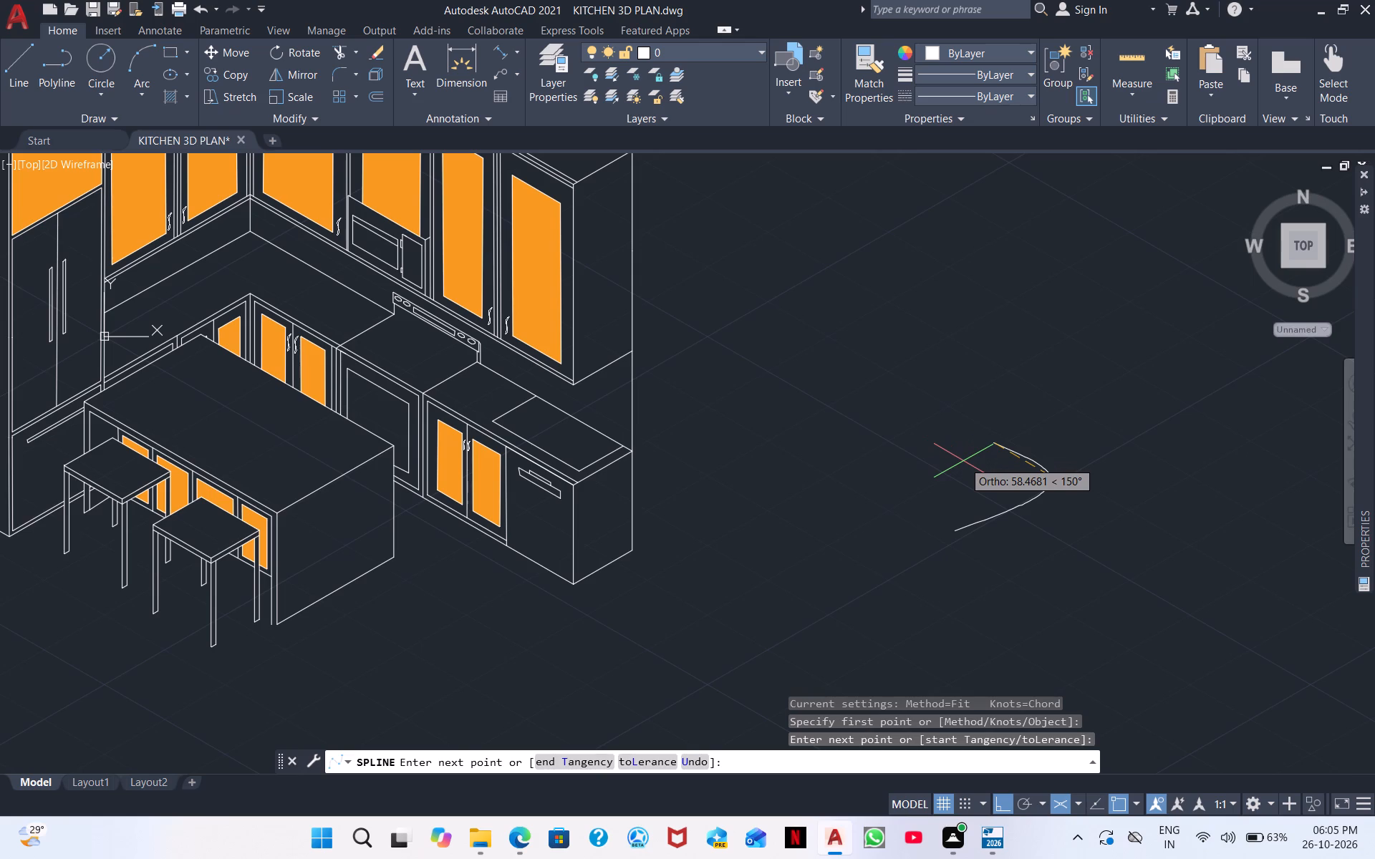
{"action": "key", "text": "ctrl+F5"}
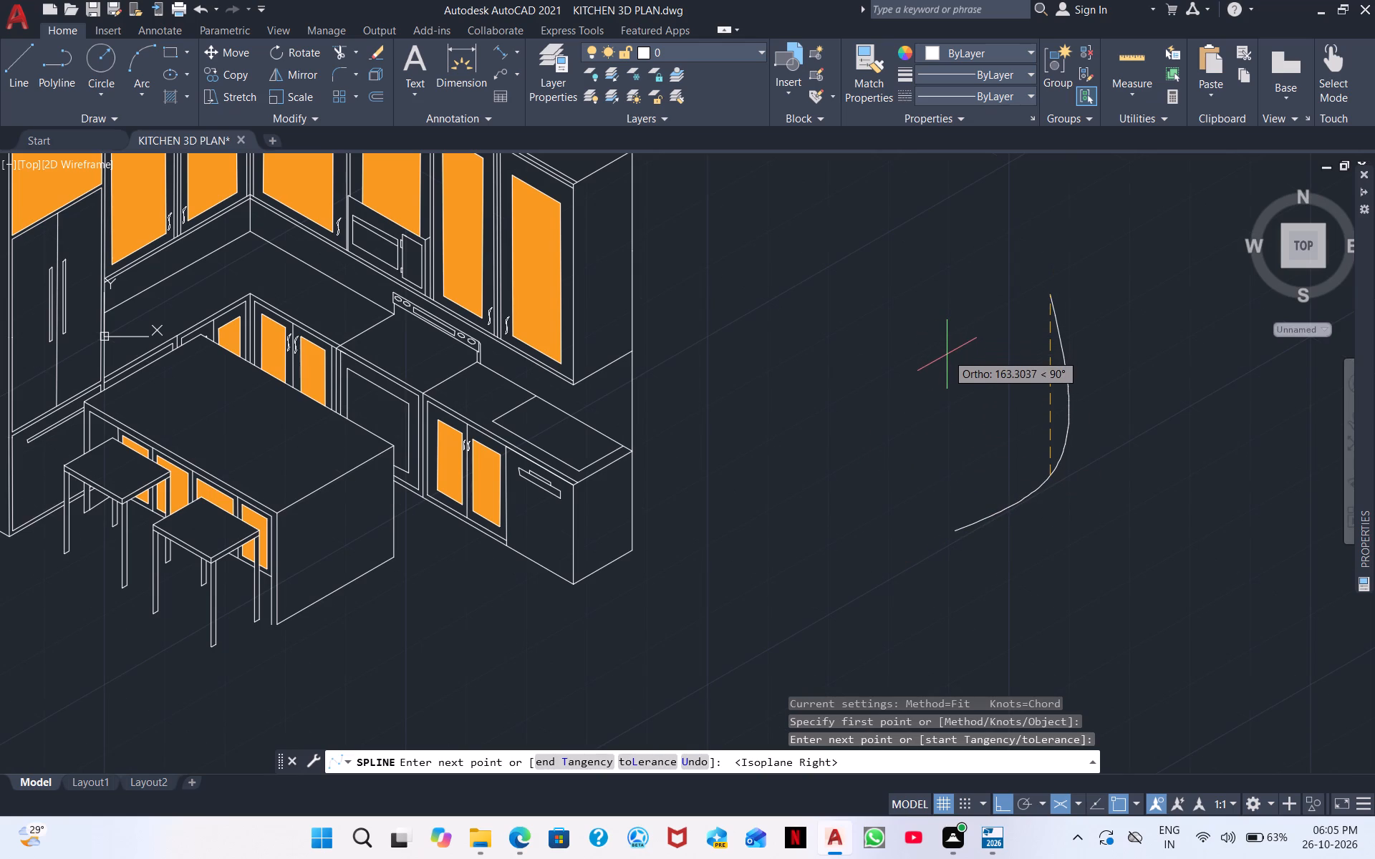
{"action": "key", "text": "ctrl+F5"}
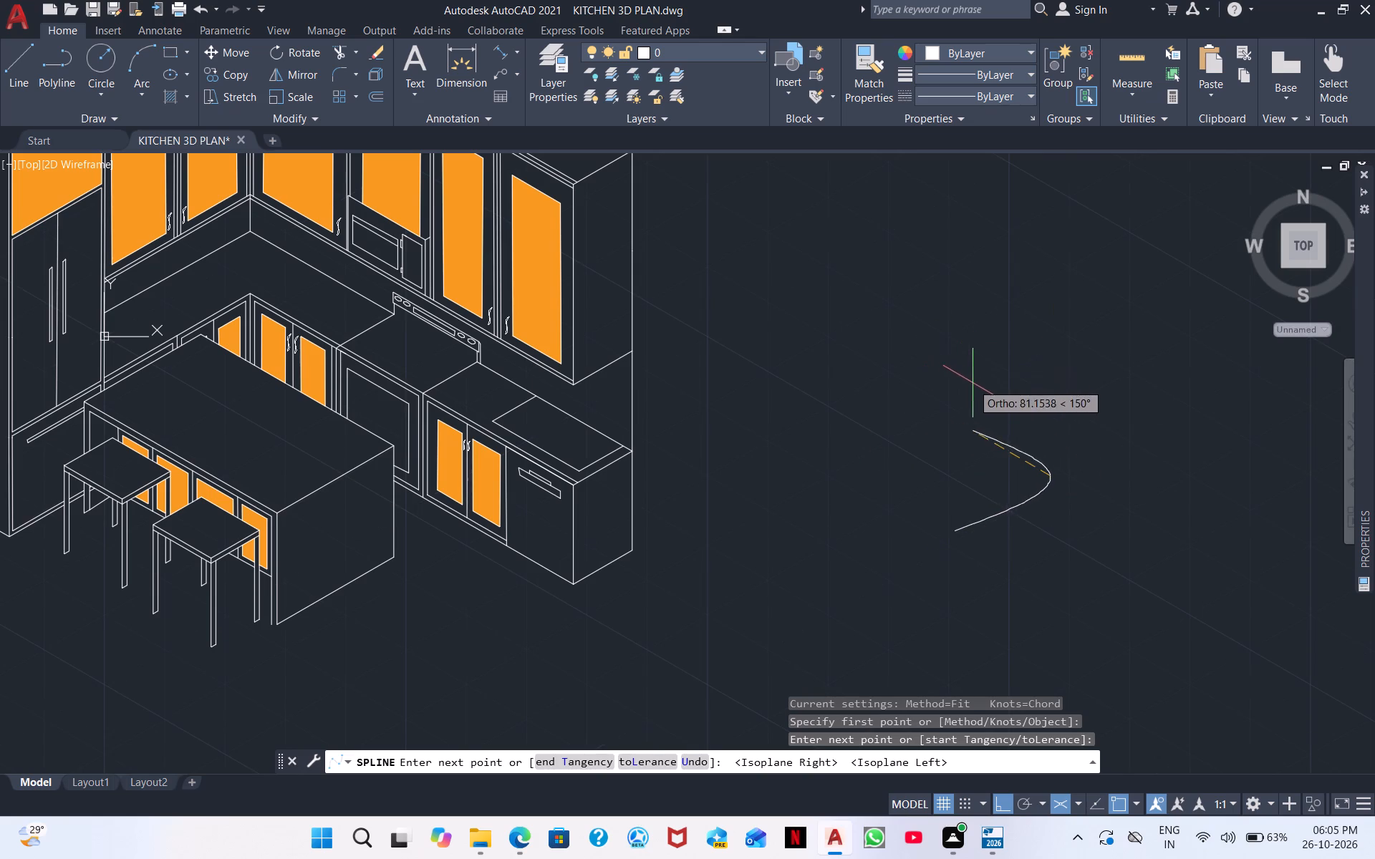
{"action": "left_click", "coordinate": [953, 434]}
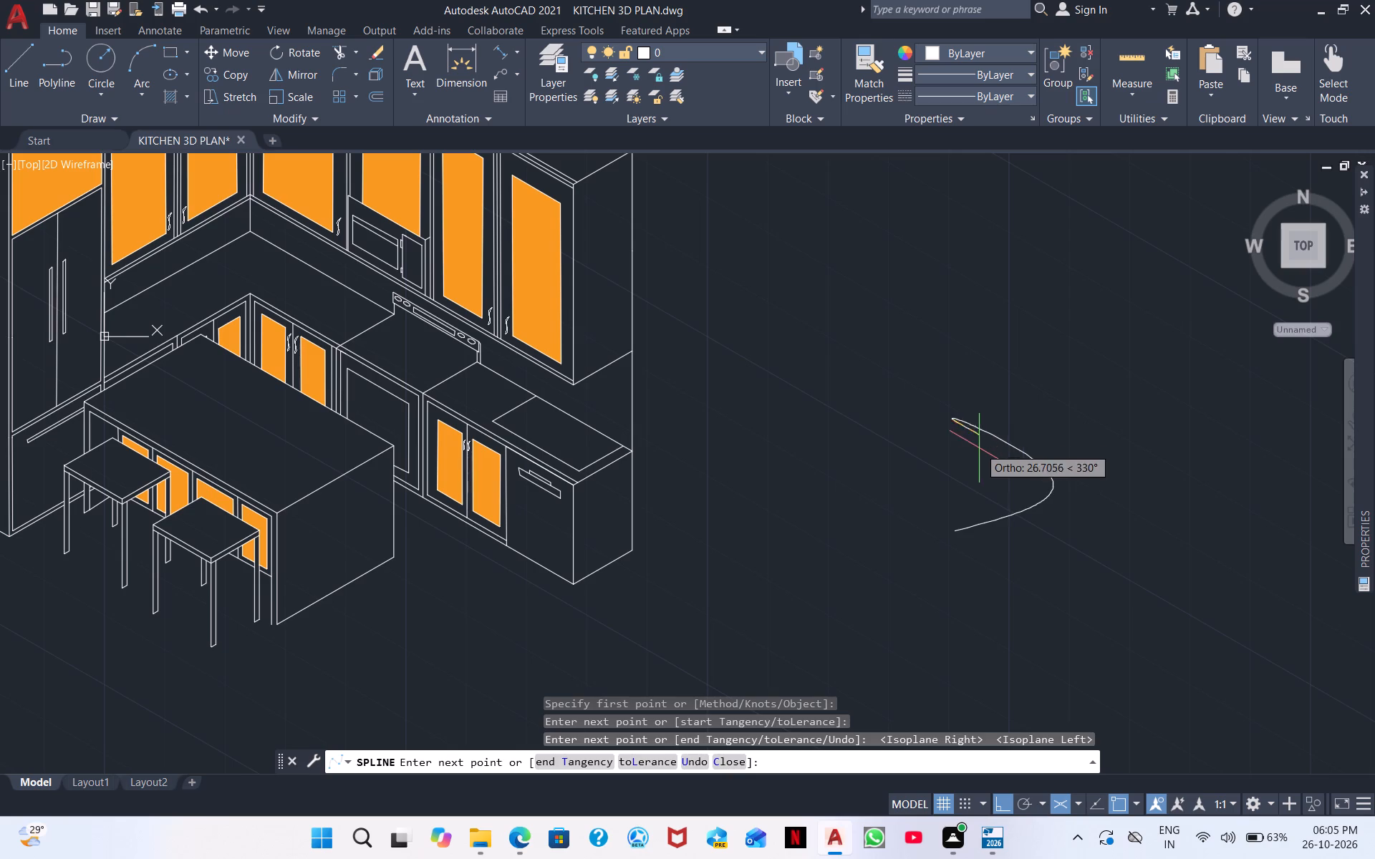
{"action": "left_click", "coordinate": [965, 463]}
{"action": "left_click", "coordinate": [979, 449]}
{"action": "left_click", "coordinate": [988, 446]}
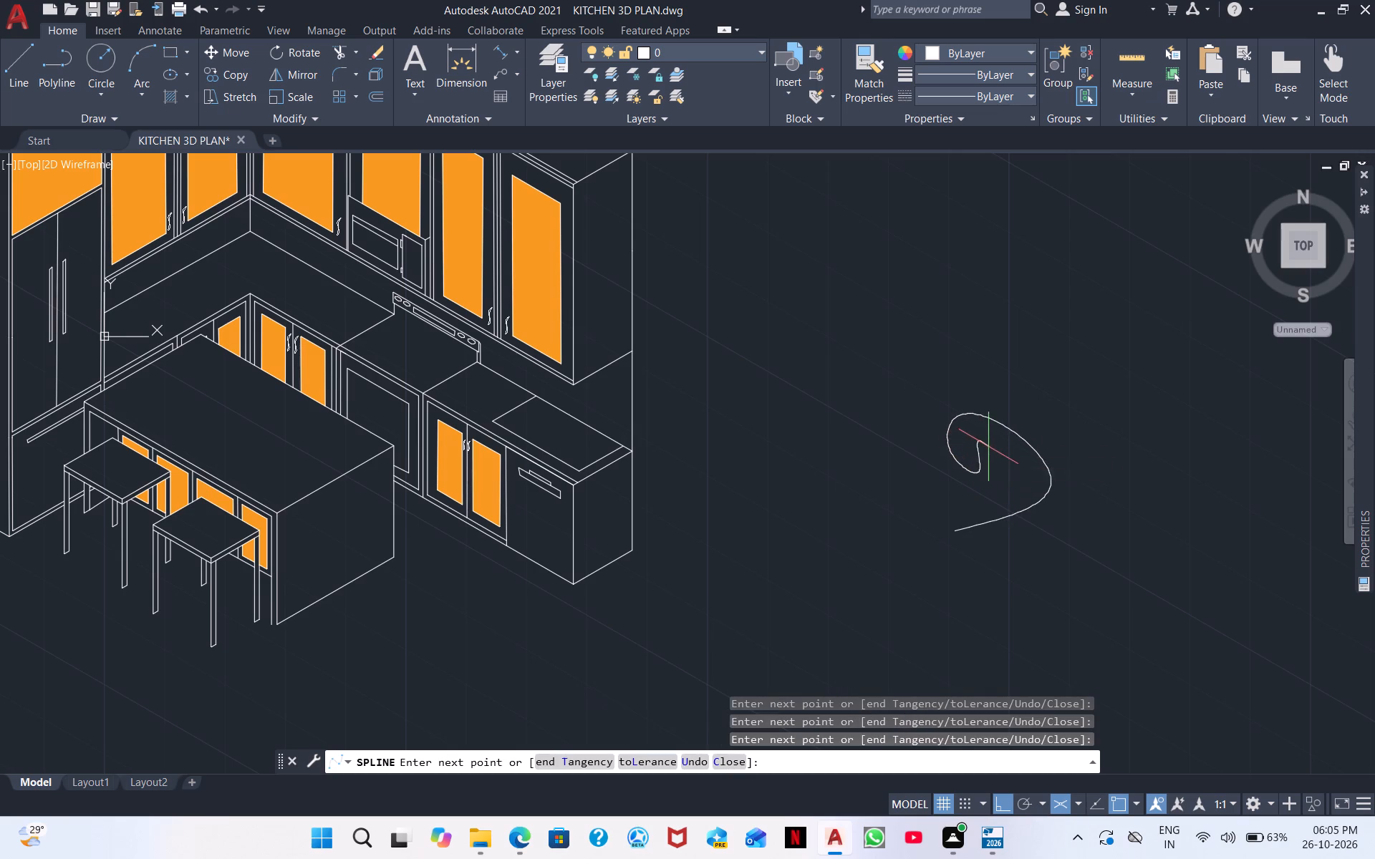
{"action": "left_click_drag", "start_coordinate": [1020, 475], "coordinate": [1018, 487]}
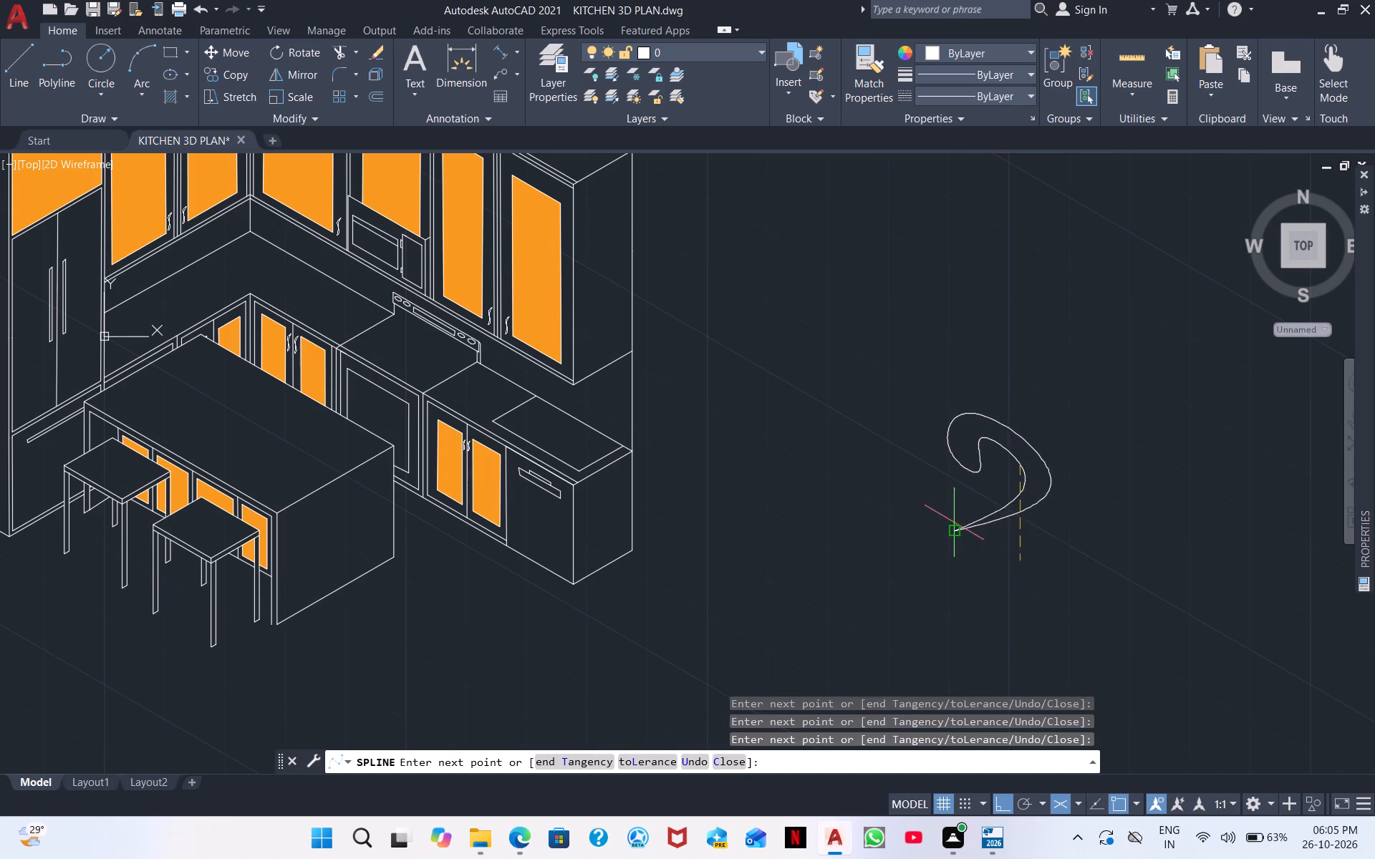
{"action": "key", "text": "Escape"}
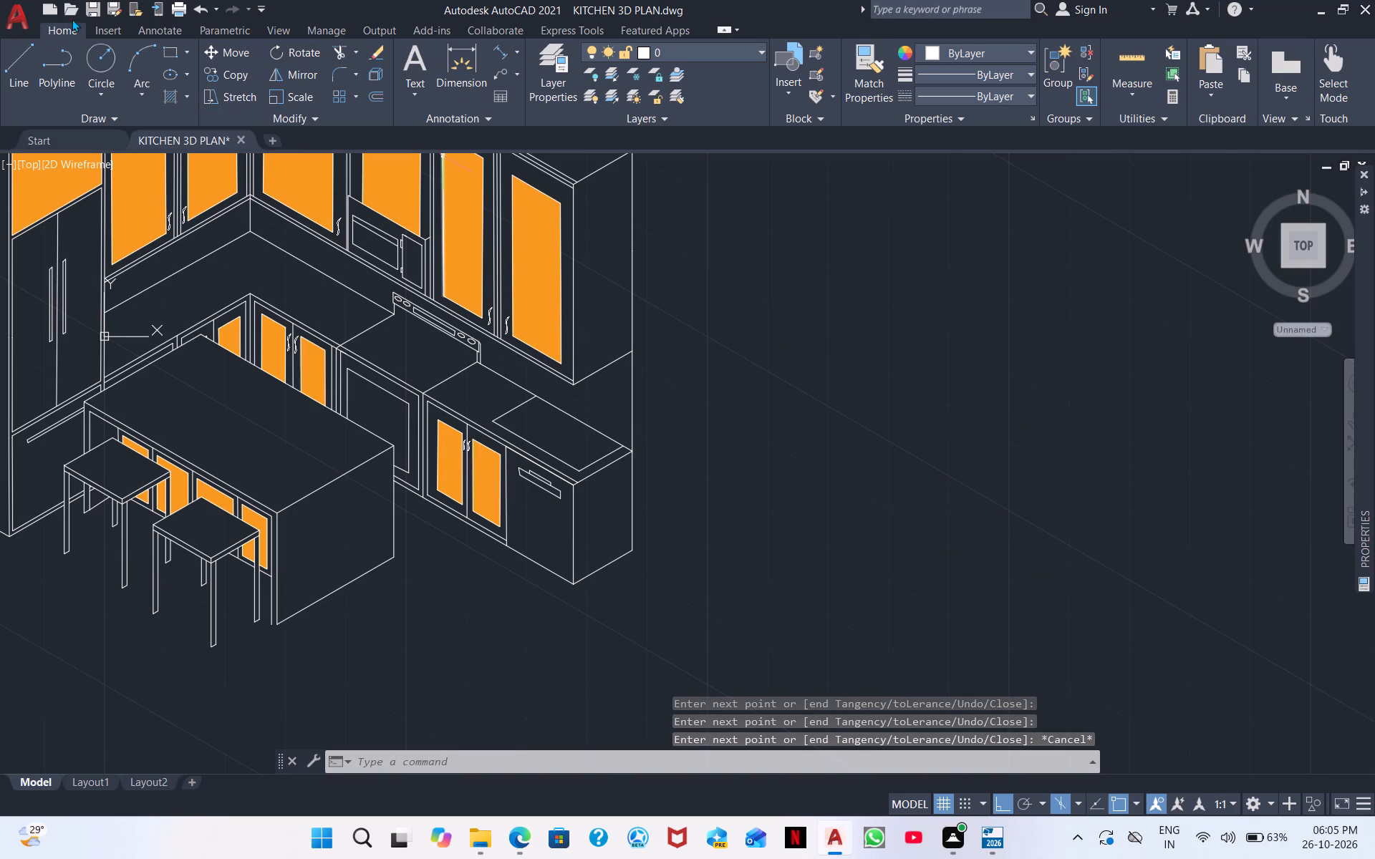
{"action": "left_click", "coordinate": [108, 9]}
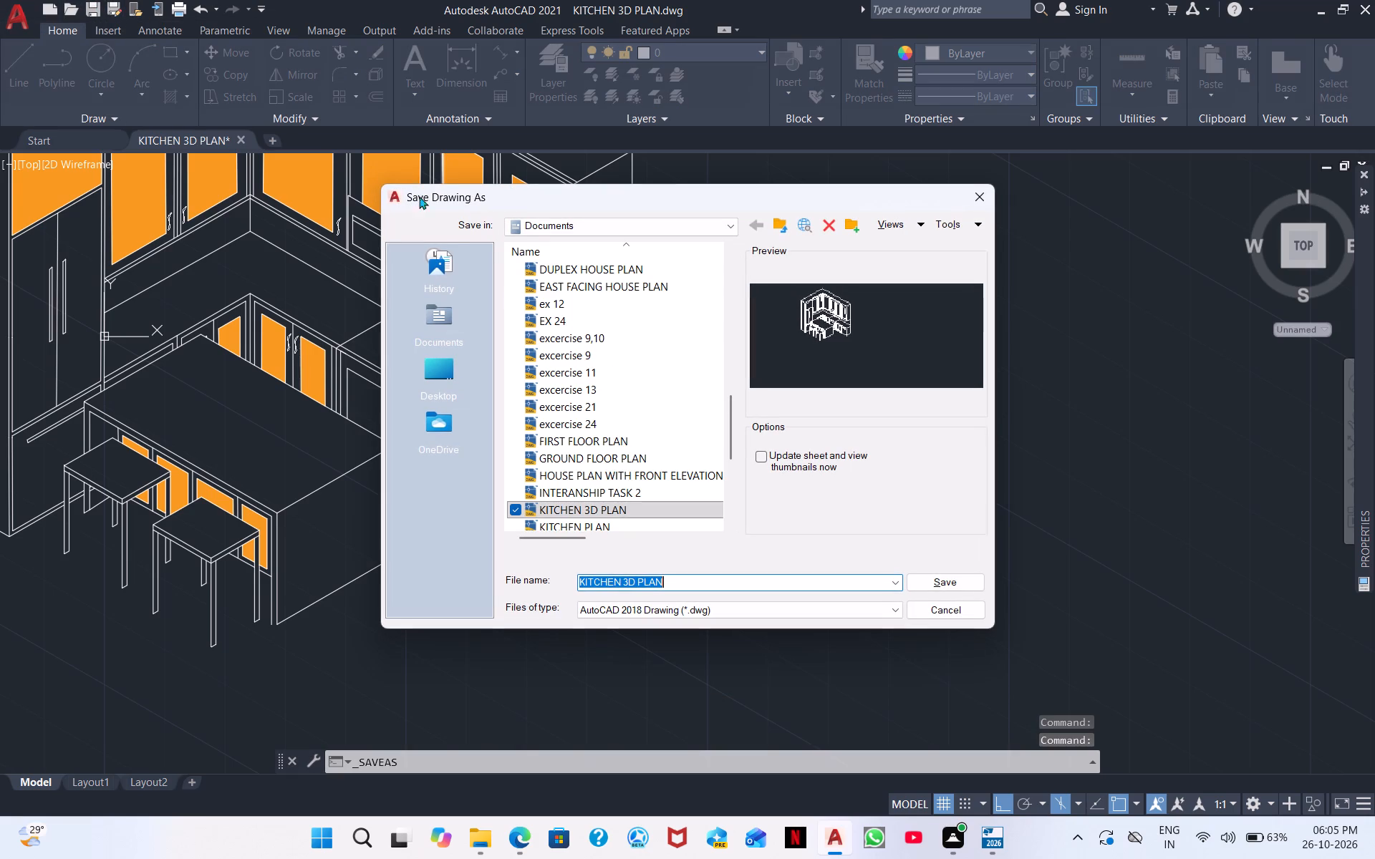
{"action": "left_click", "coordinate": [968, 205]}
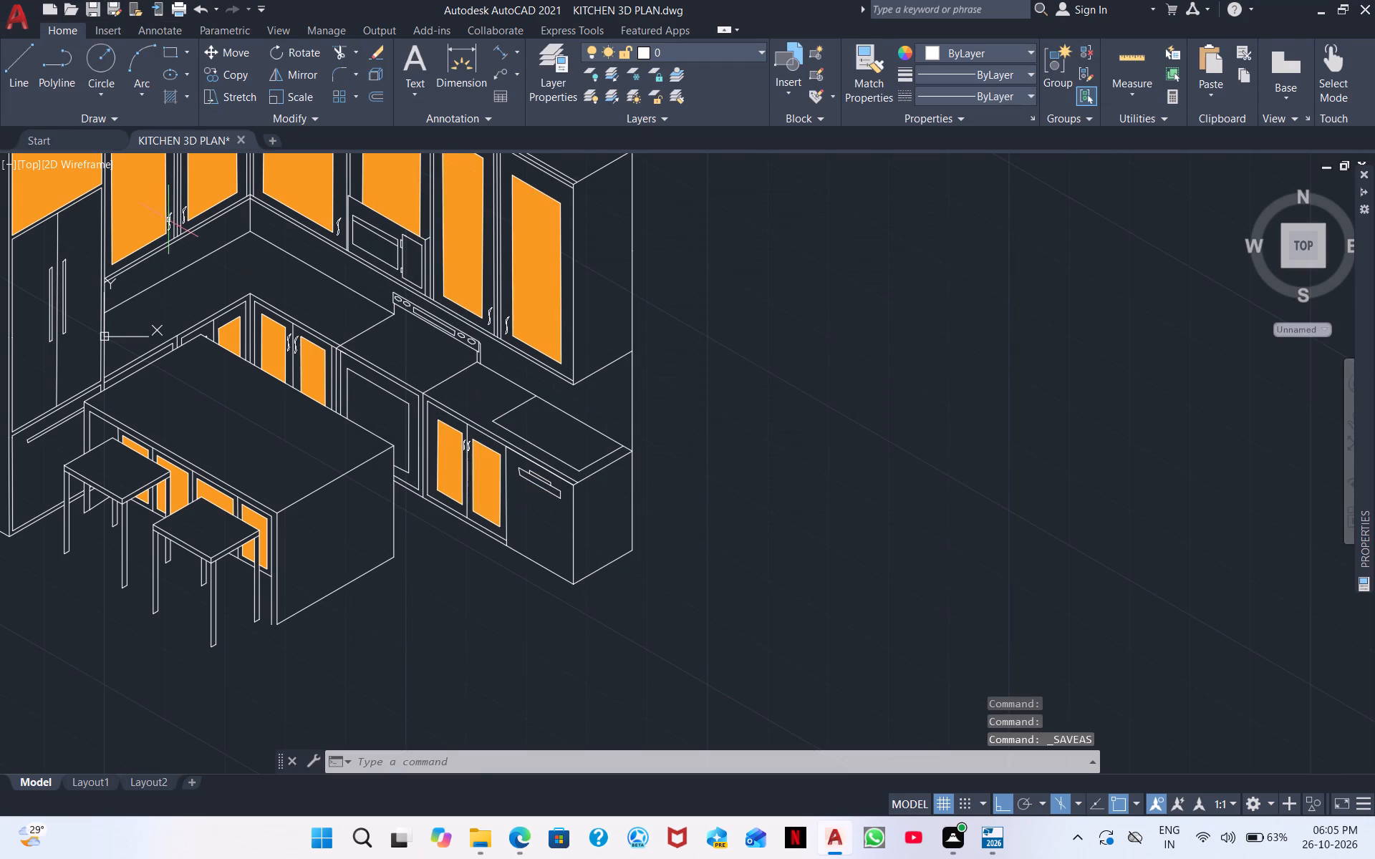
Save the kitchen drawing.
{"action": "left_click", "coordinate": [176, 13]}
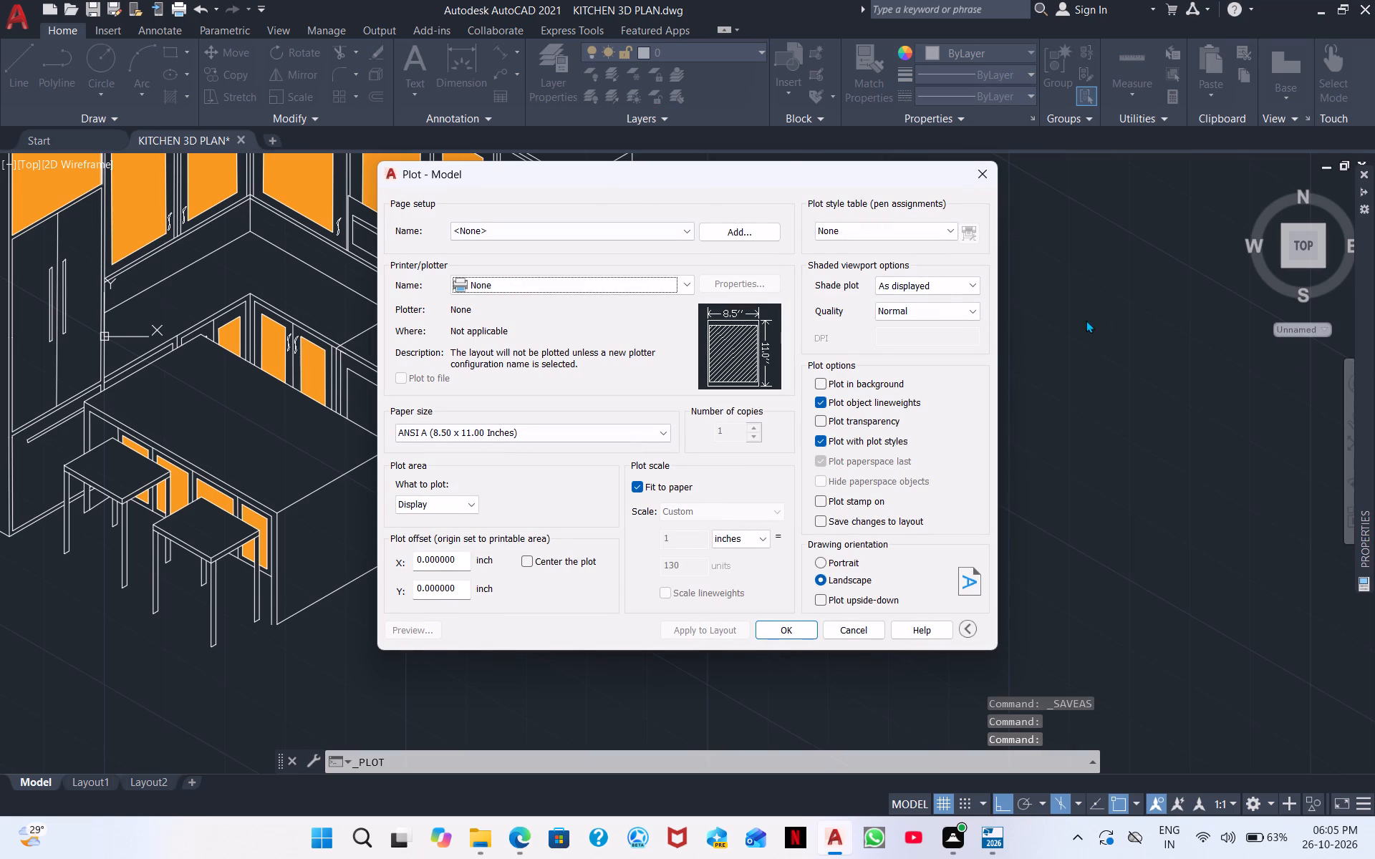
{"action": "left_click", "coordinate": [978, 168]}
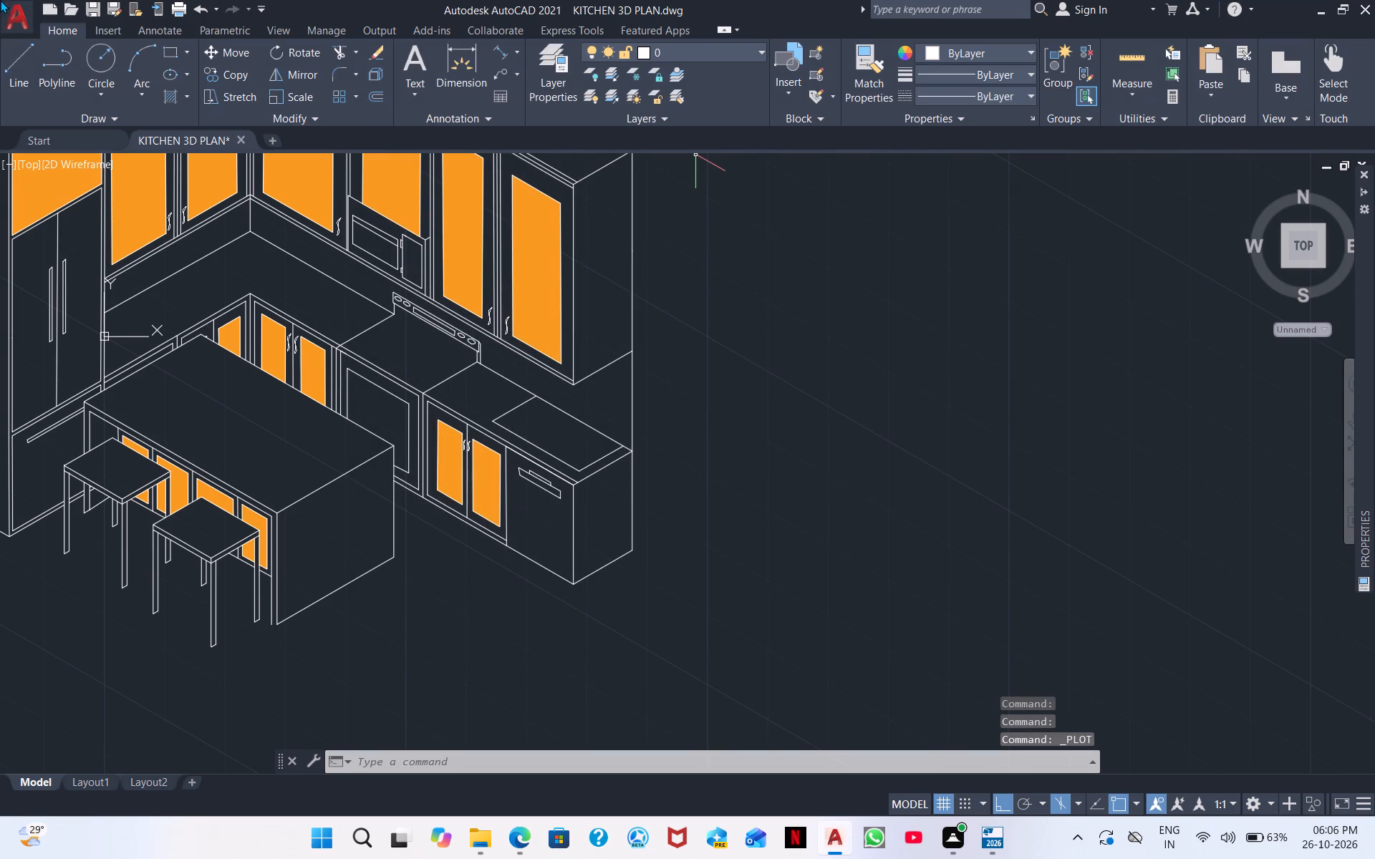
{"action": "left_click", "coordinate": [93, 10]}
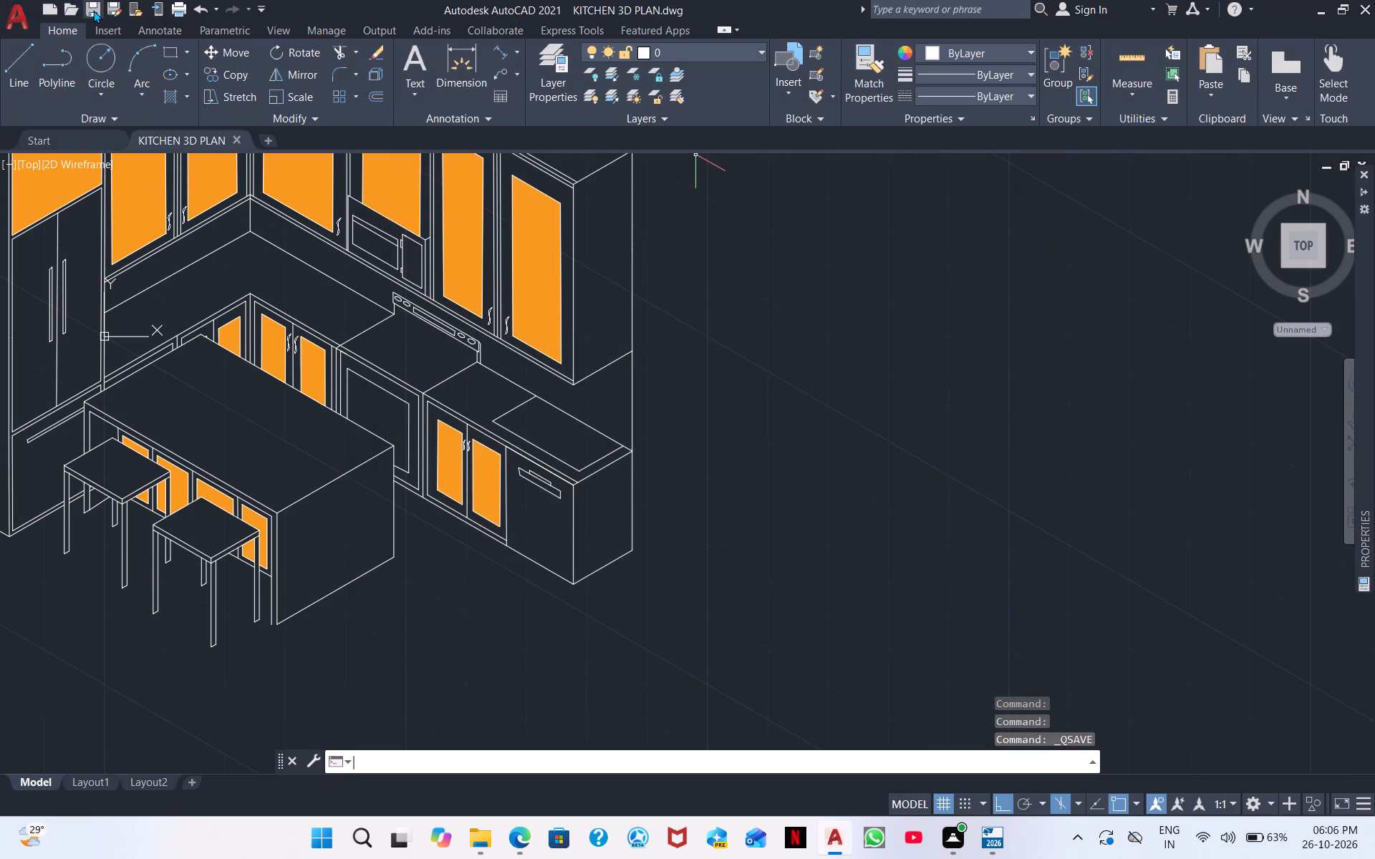
Draw a line just inside the back edge of the countertop outline beside the stove, joining its two 30° sides.
{"action": "scroll", "coordinate": [857, 354], "scroll_direction": "down", "scroll_amount": 1}
{"action": "middle_click_drag", "start_coordinate": [895, 419], "coordinate": [511, 308]}
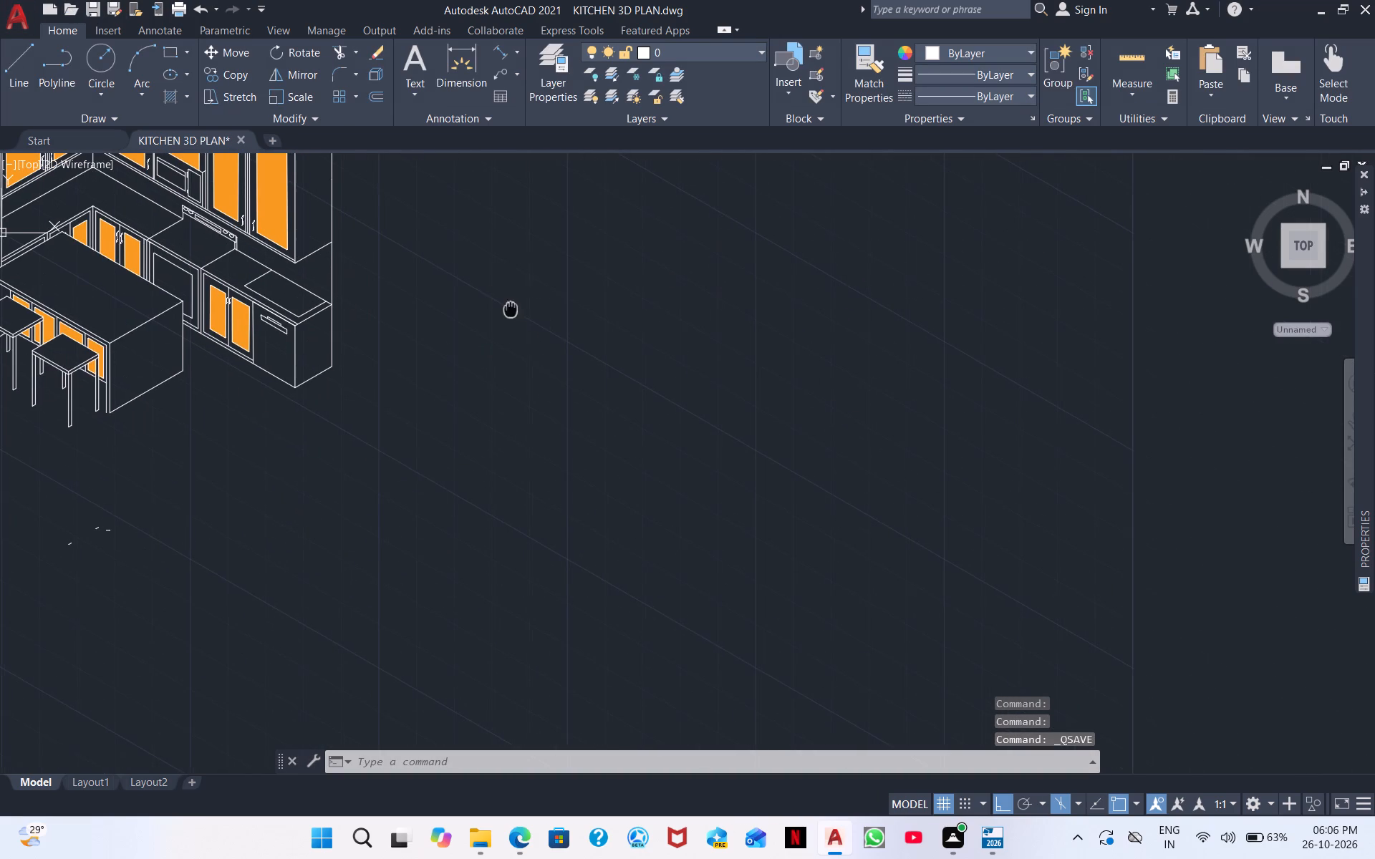
{"action": "scroll", "coordinate": [363, 354], "scroll_direction": "up", "scroll_amount": 2}
{"action": "middle_click_drag", "start_coordinate": [337, 361], "coordinate": [727, 659]}
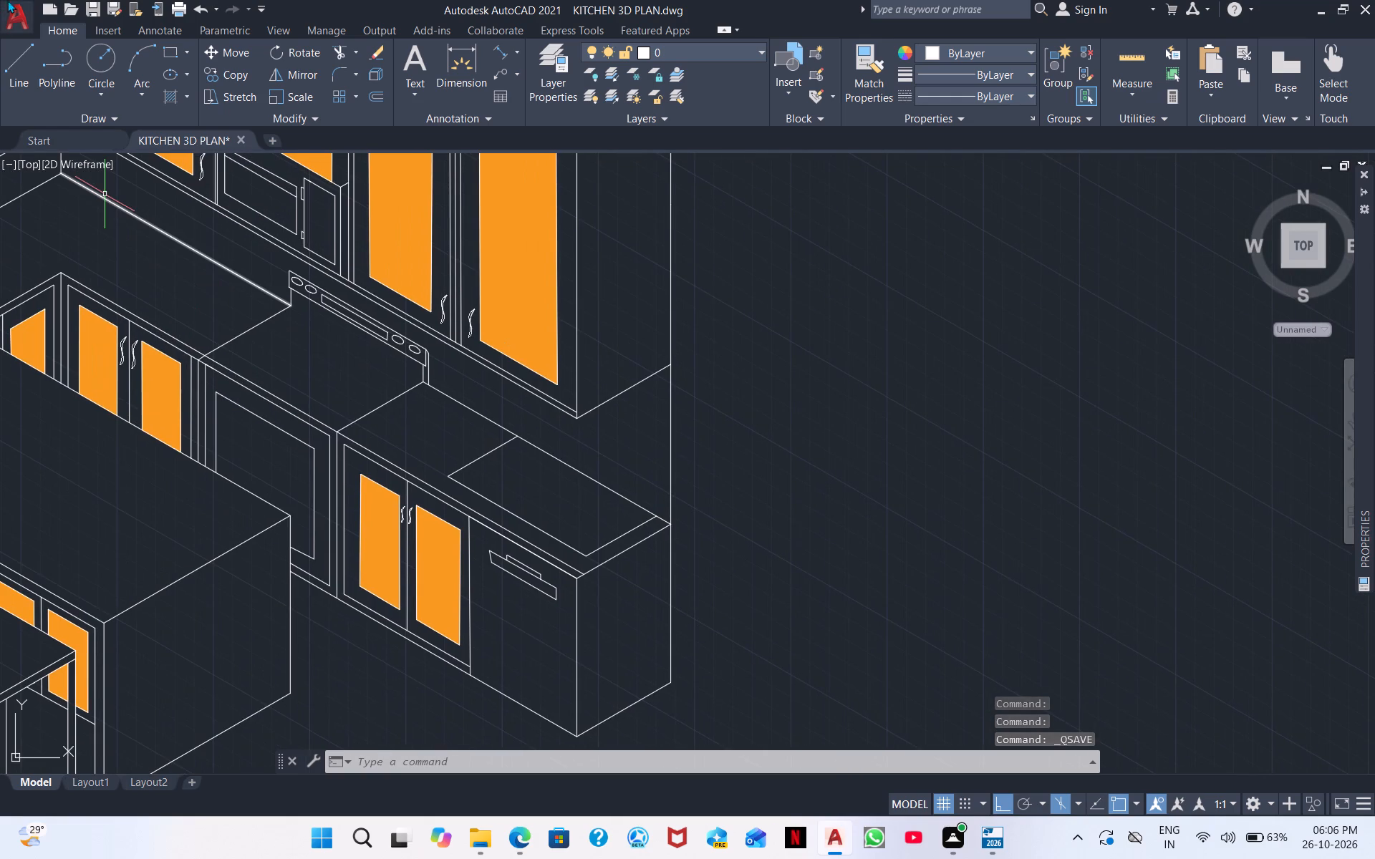
{"action": "left_click", "coordinate": [20, 59]}
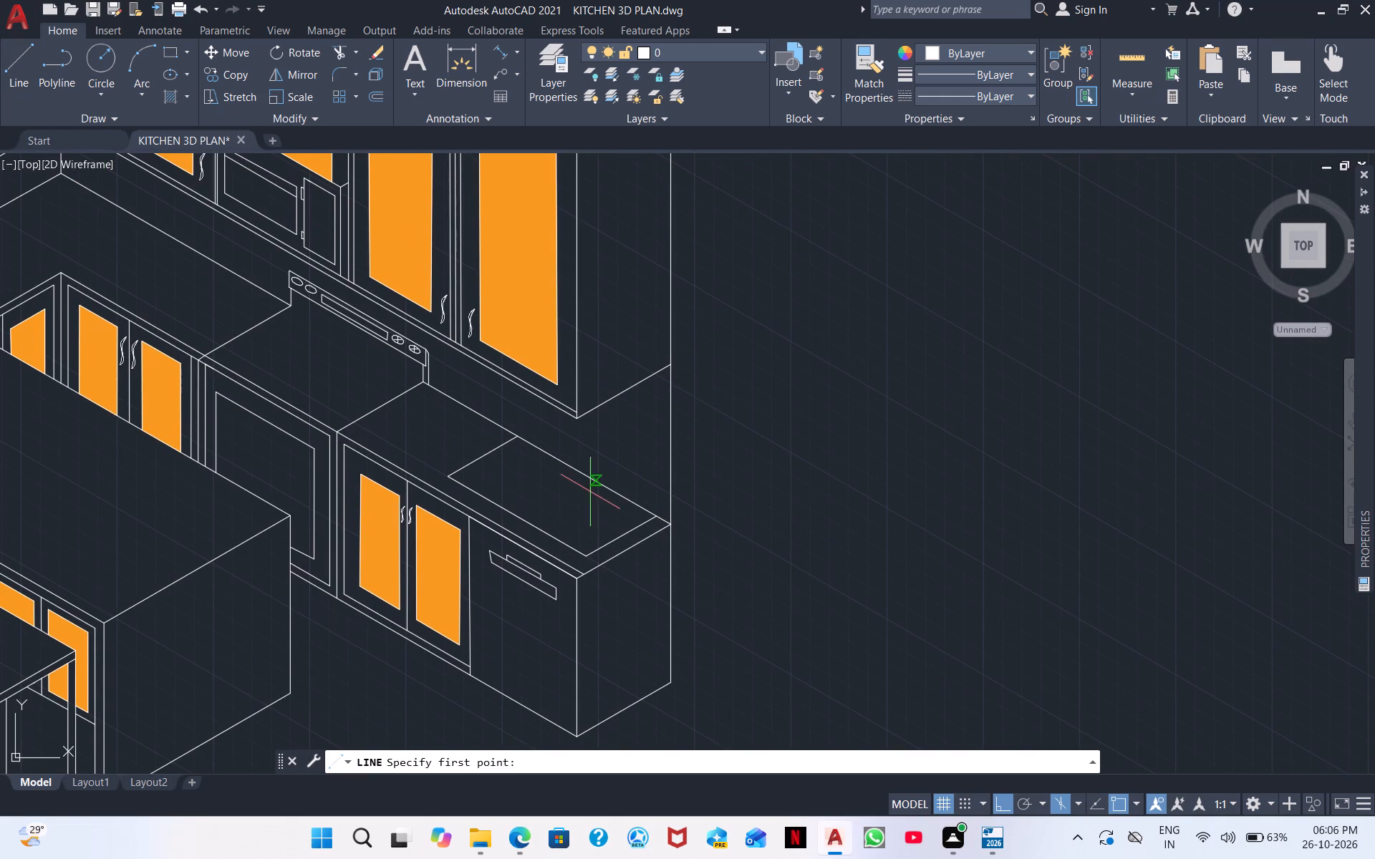
{"action": "scroll", "coordinate": [590, 492], "scroll_direction": "up", "scroll_amount": 3}
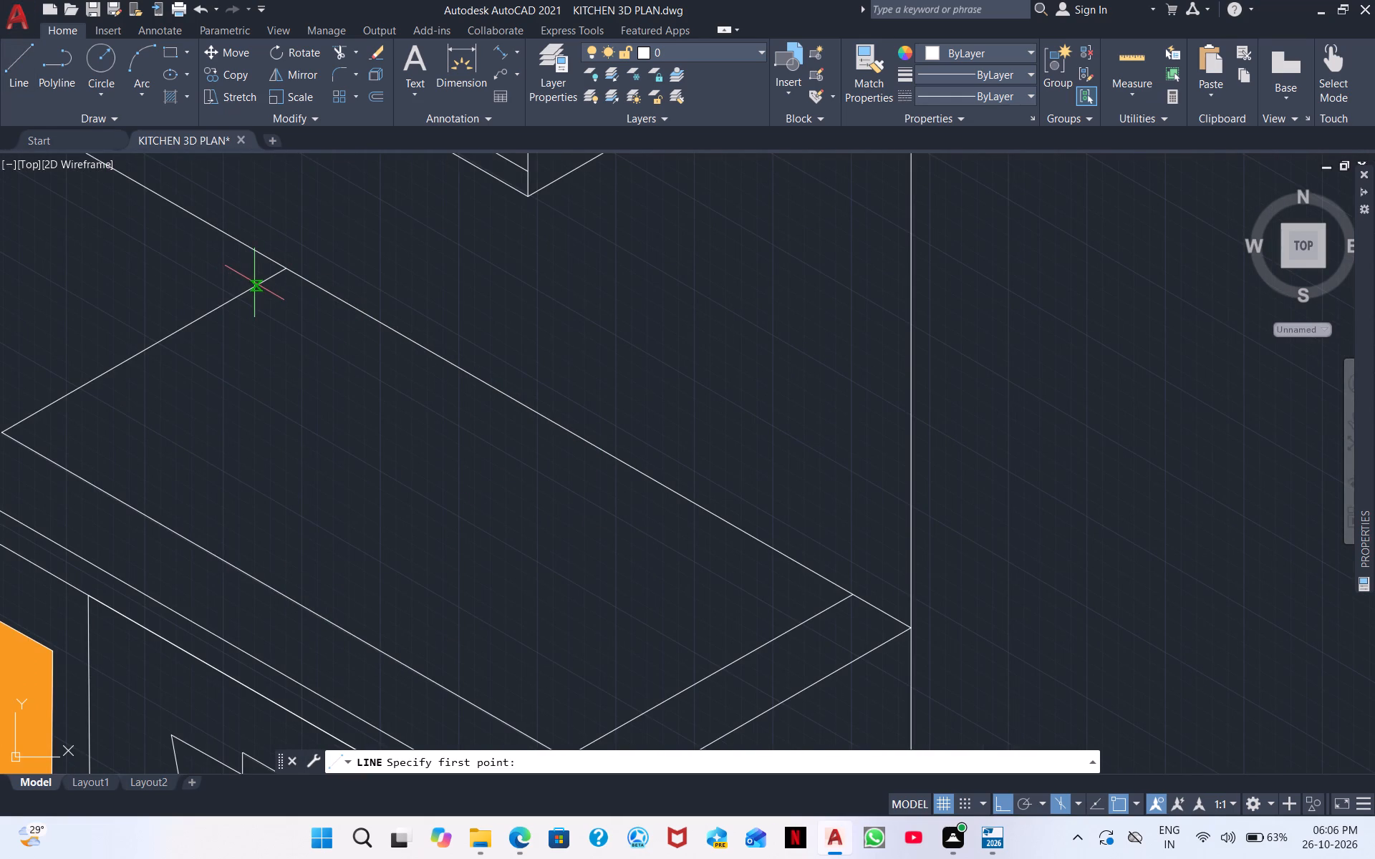
{"action": "left_click", "coordinate": [254, 283]}
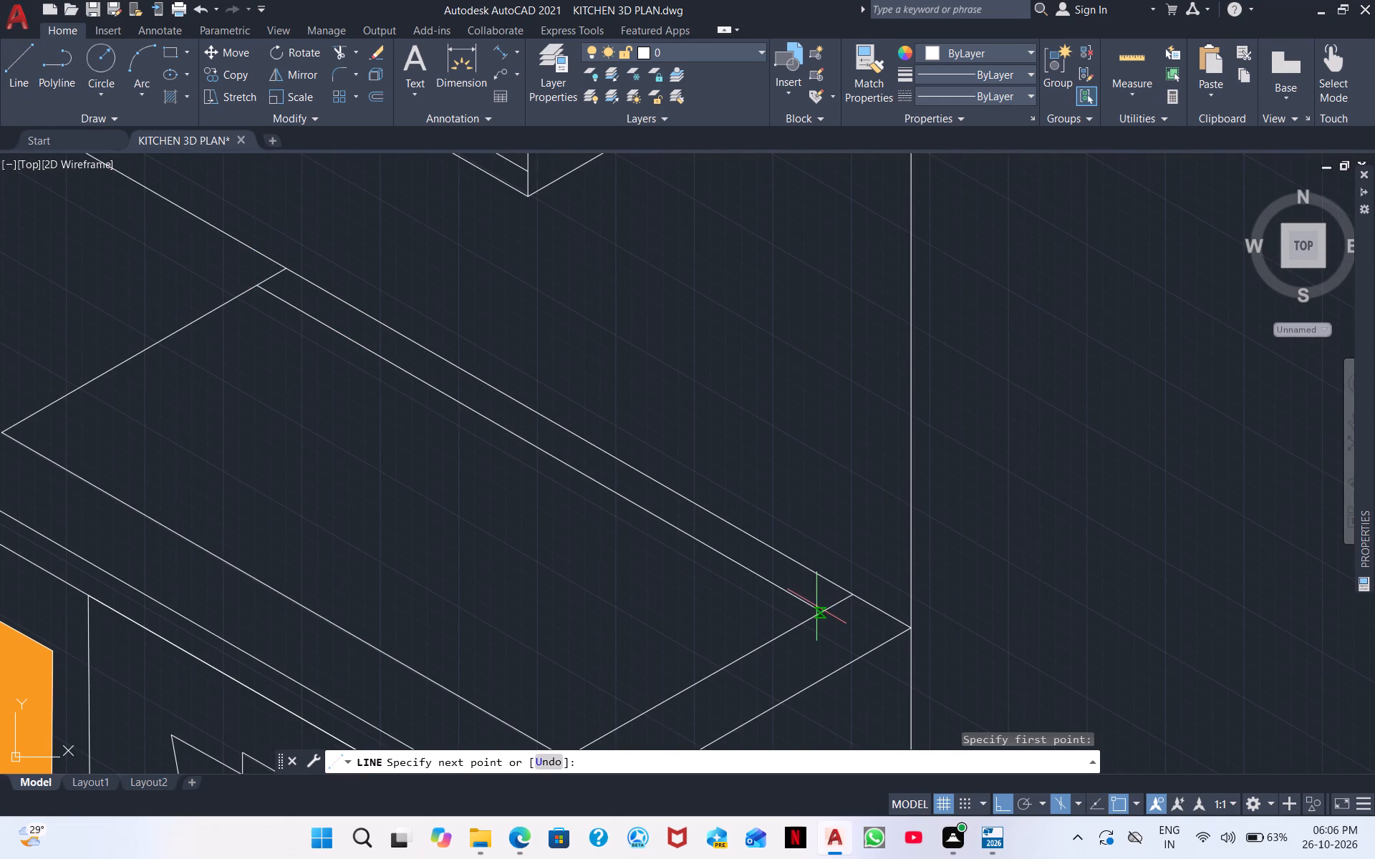
{"action": "left_click", "coordinate": [816, 606]}
{"action": "right_click", "coordinate": [664, 569]}
{"action": "left_click", "coordinate": [723, 578]}
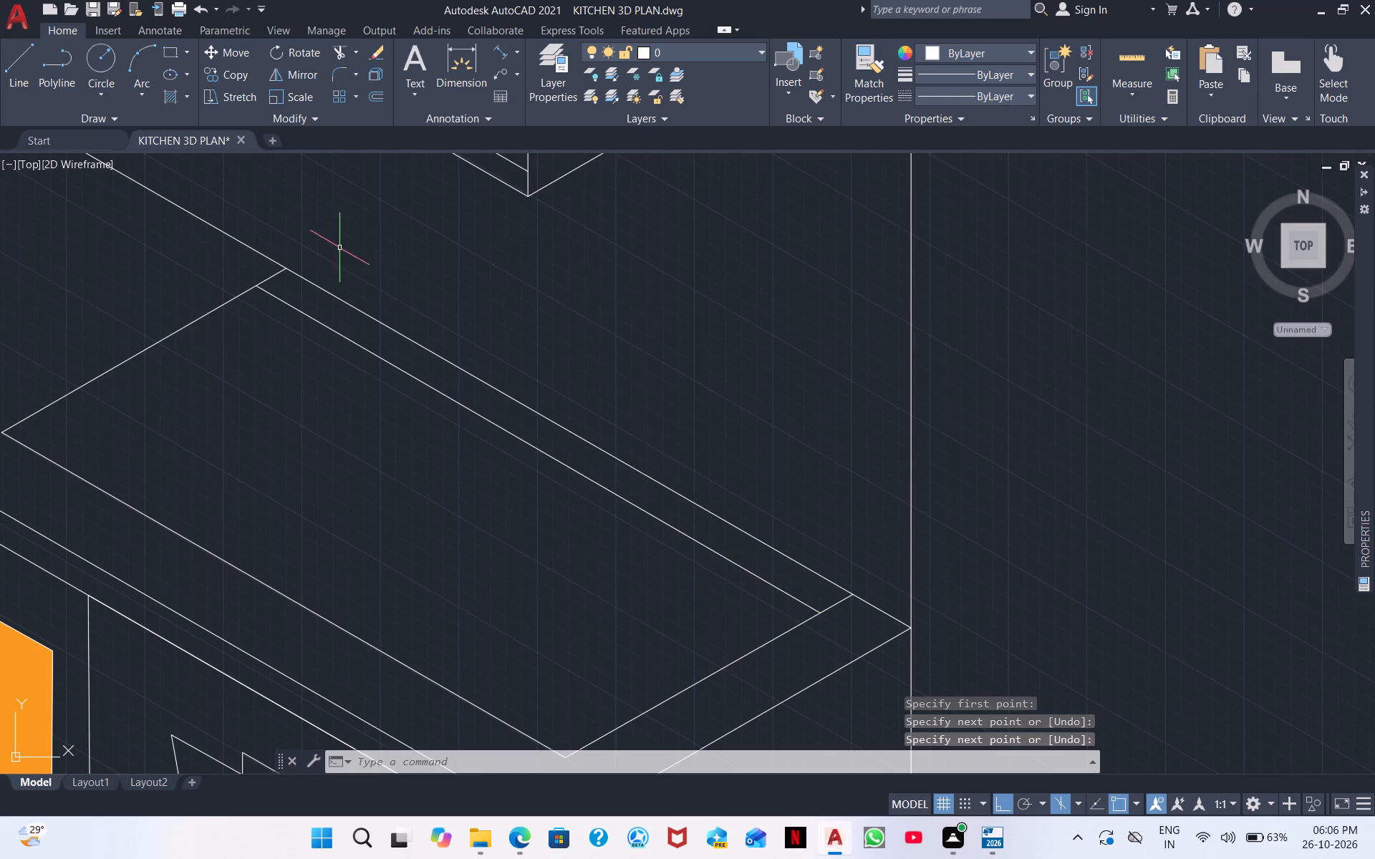
Trim the two short side segments between the new inner line and the countertop's back edge.
{"action": "left_click", "coordinate": [344, 43]}
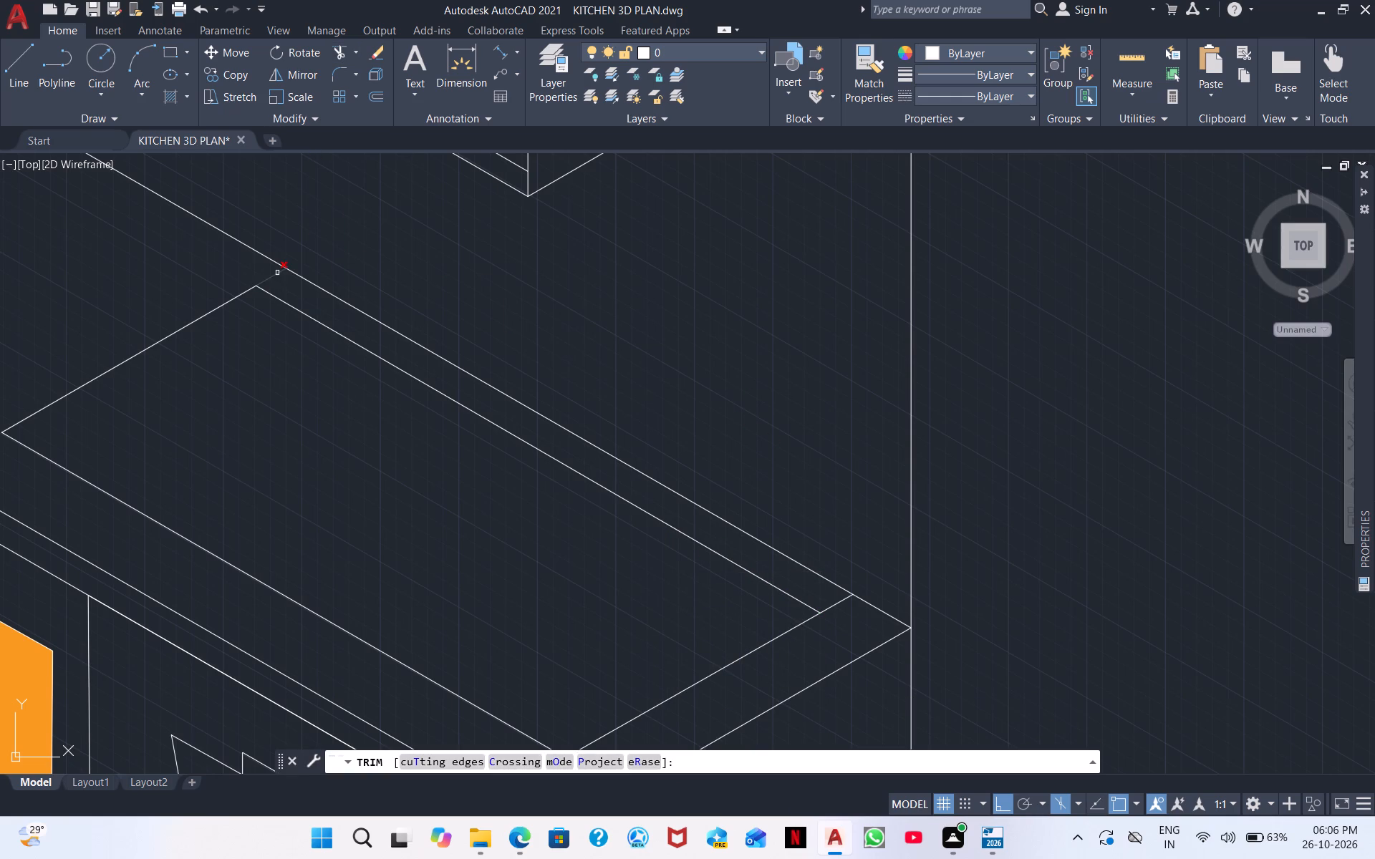
{"action": "left_click", "coordinate": [277, 273]}
{"action": "left_click", "coordinate": [838, 606]}
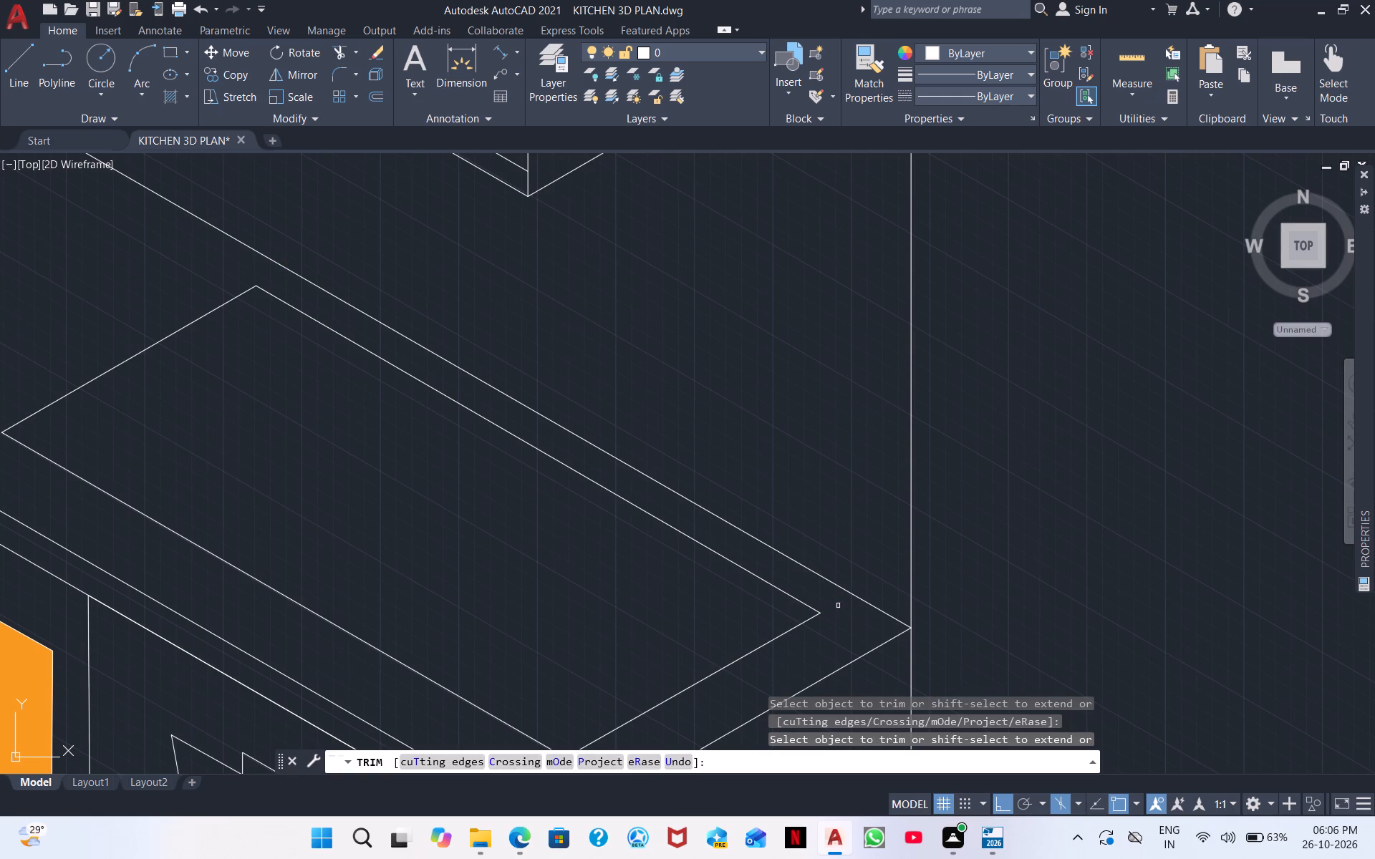
{"action": "scroll", "coordinate": [1042, 598], "scroll_direction": "down", "scroll_amount": 1}
{"action": "right_click", "coordinate": [1167, 528]}
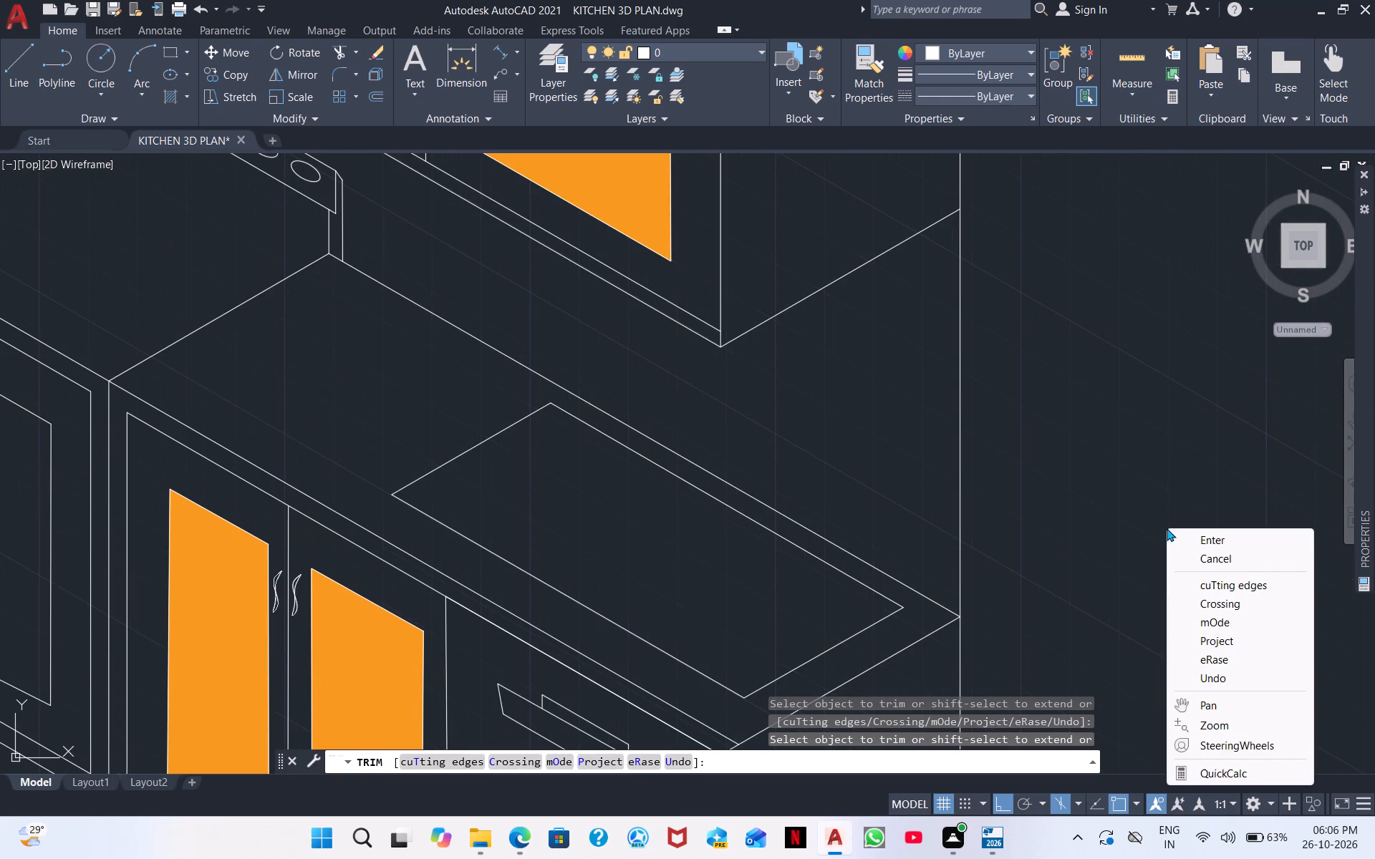
{"action": "left_click", "coordinate": [1198, 539]}
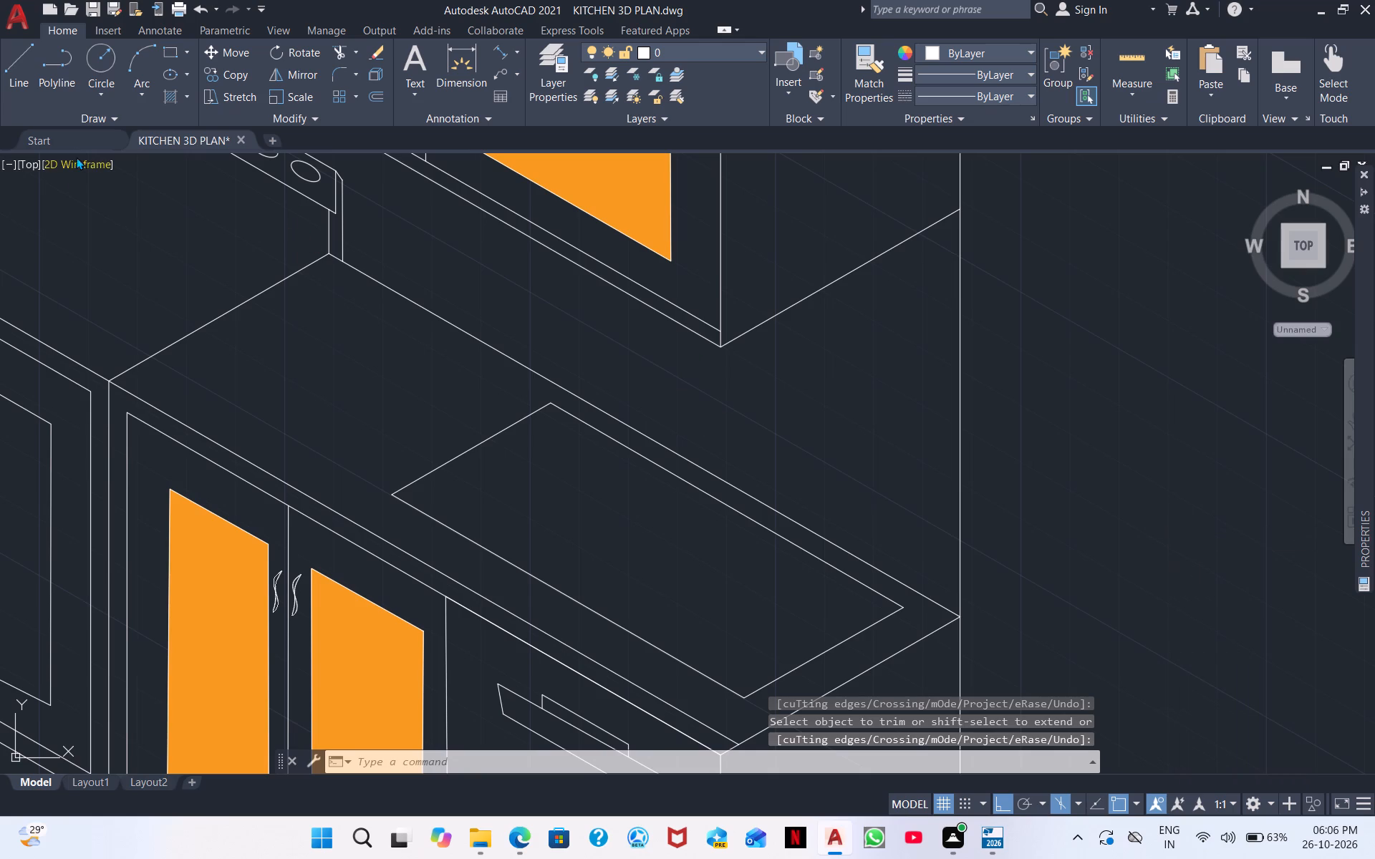
In the empty space beside the kitchen, draw a vertical line about 18 units high and a 210° arm about 18 units long from its top.
{"action": "left_click", "coordinate": [5, 54]}
{"action": "left_click_drag", "start_coordinate": [1222, 571], "coordinate": [1230, 548]}
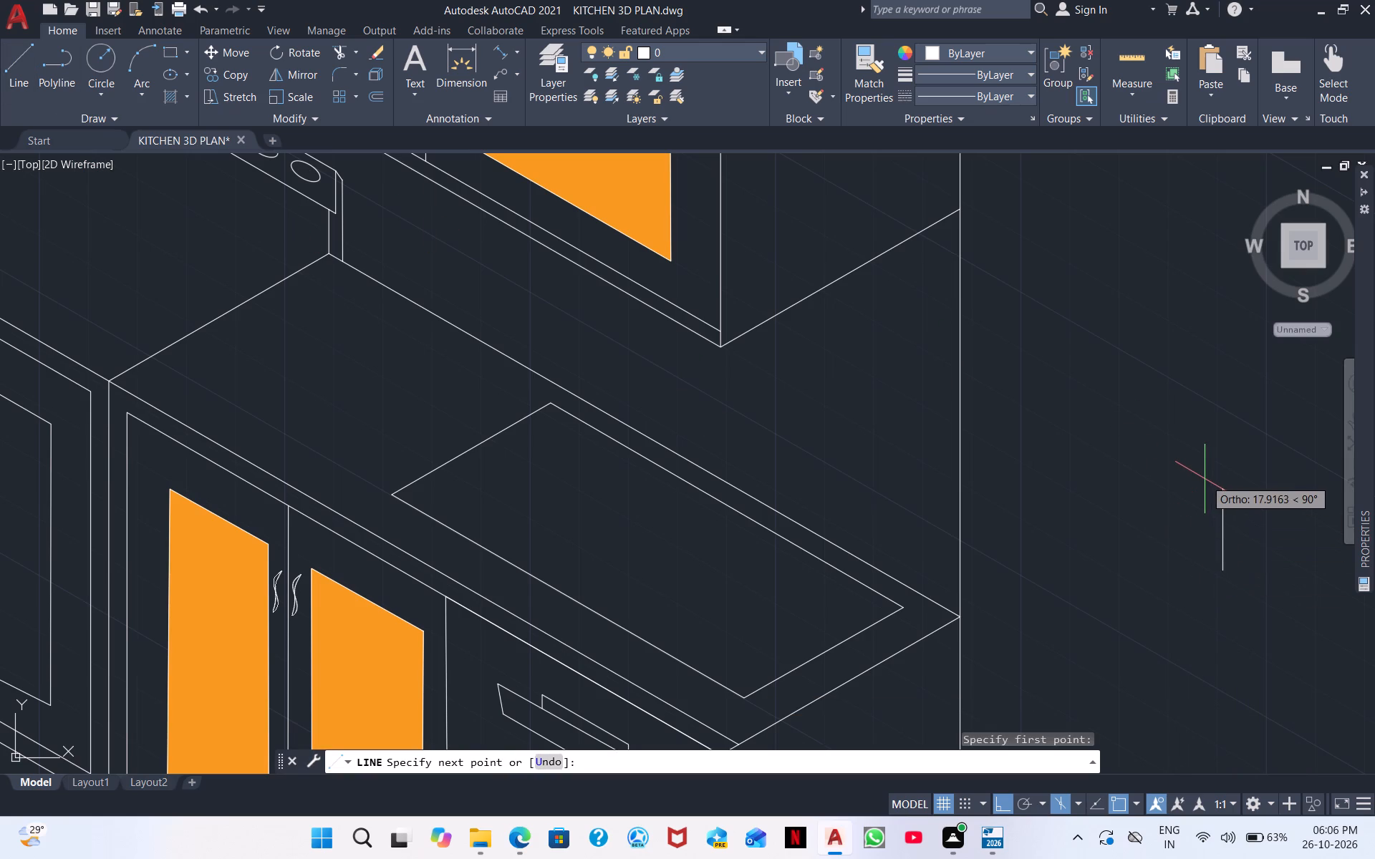
{"action": "left_click", "coordinate": [1205, 478]}
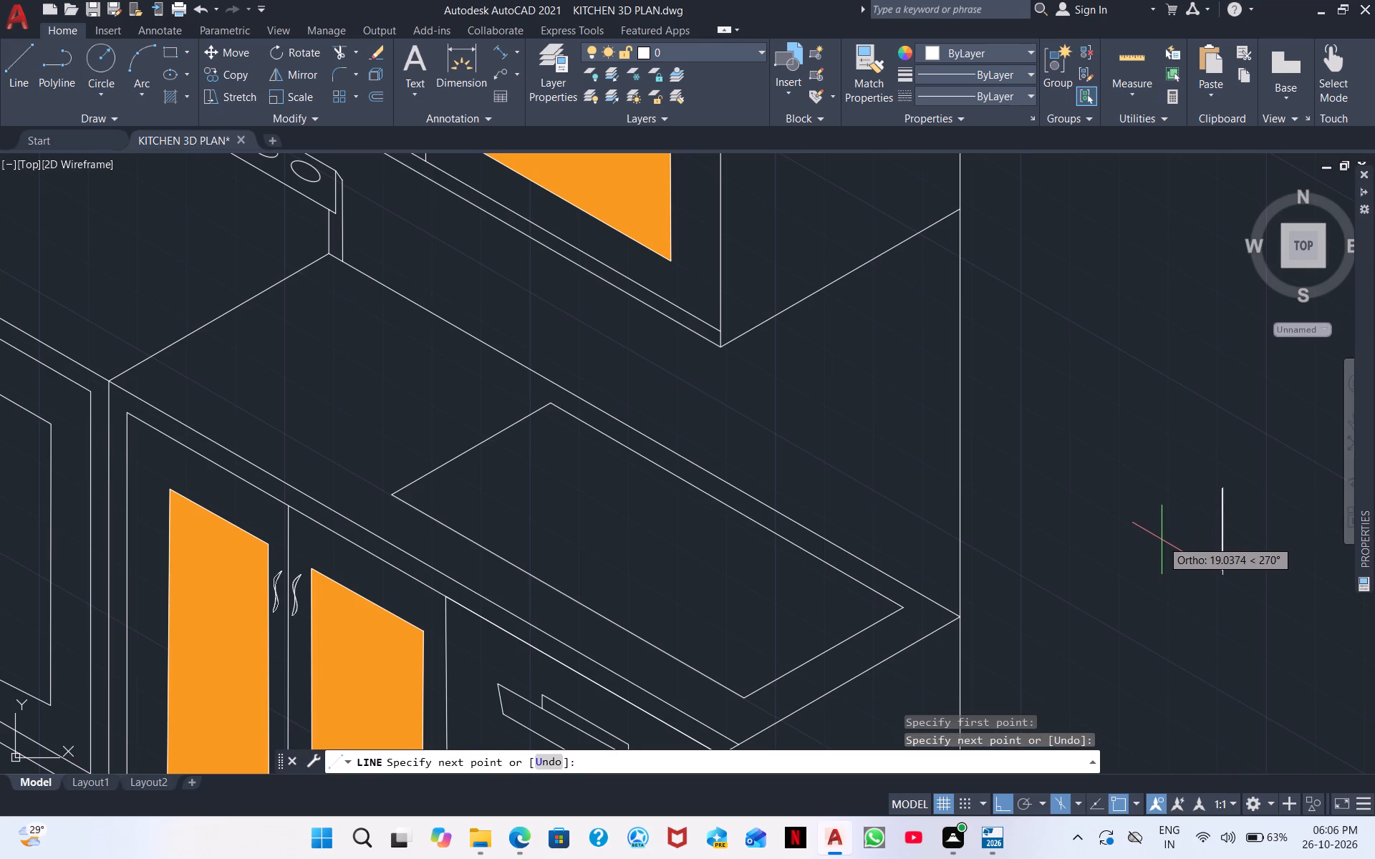
{"action": "key", "text": "ctrl+F5"}
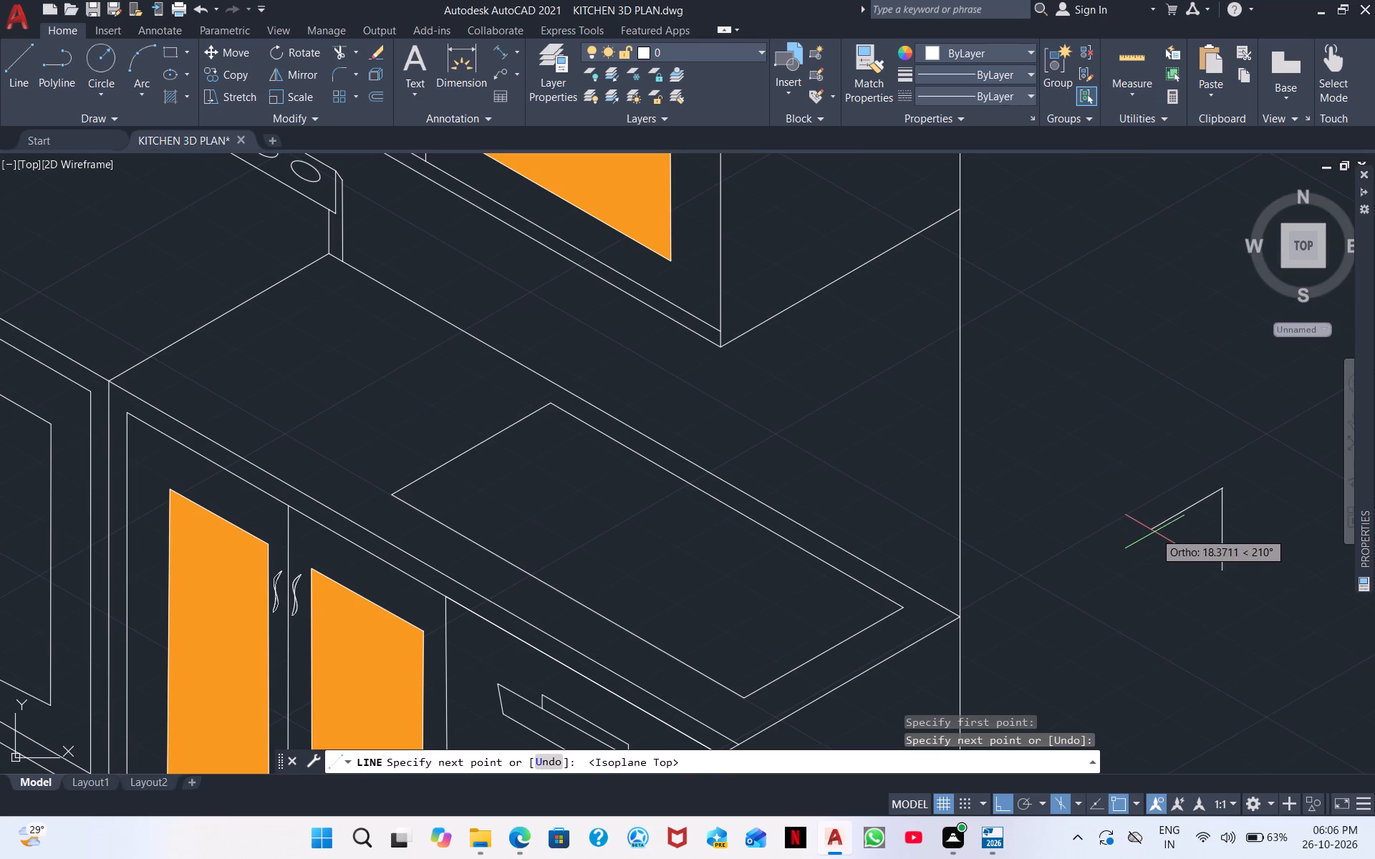
{"action": "scroll", "coordinate": [1154, 532], "scroll_direction": "up", "scroll_amount": 3, "text": "ctrl"}
{"action": "left_click", "coordinate": [1155, 532], "text": "ctrl"}
{"action": "key", "text": "Escape"}
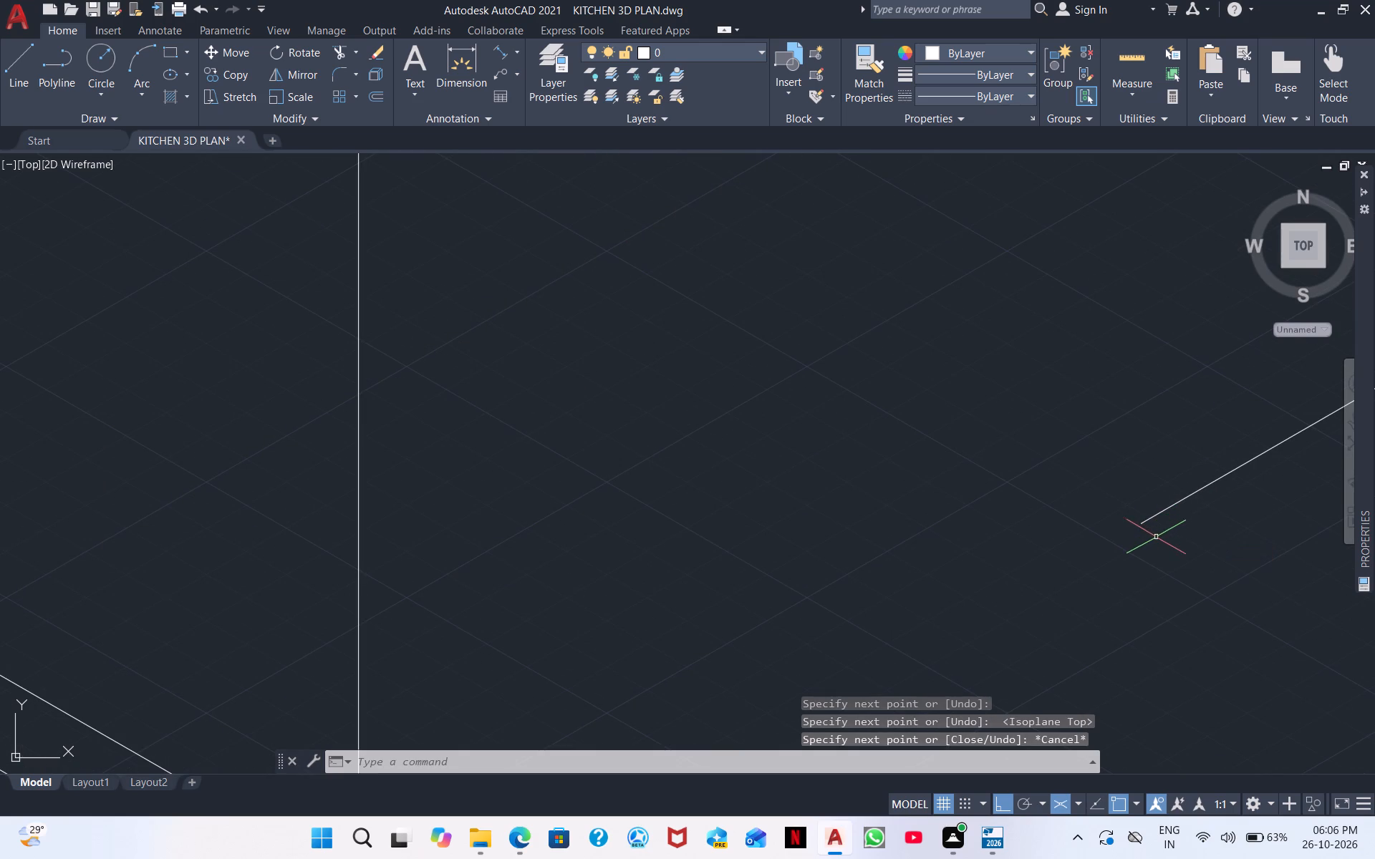
{"action": "scroll", "coordinate": [1119, 555], "scroll_direction": "down", "scroll_amount": 2}
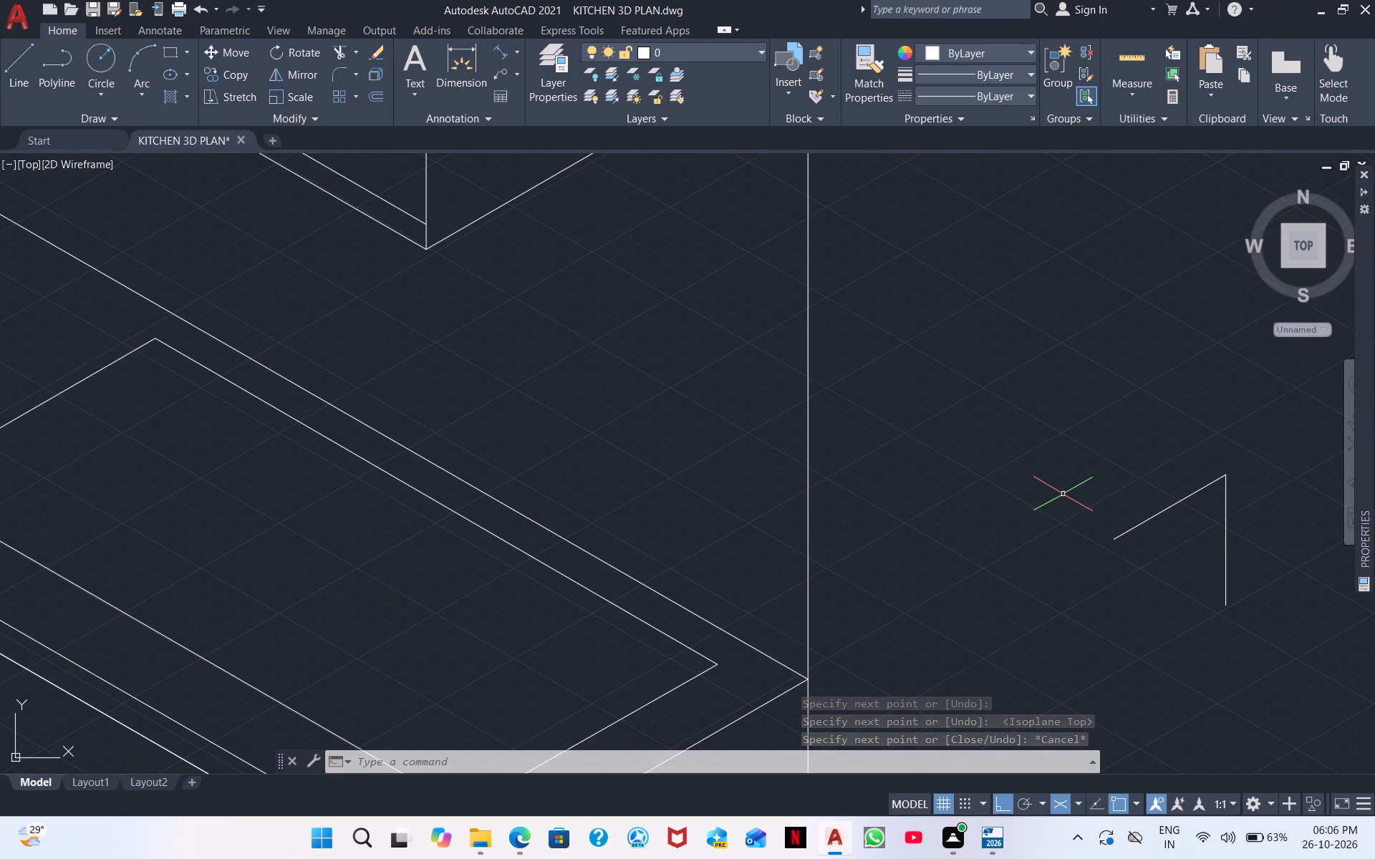
Switch to the right isoplane and draw a second upright just inside the vertical line, ending on the sloped arm.
{"action": "key", "text": "ctrl+F5"}
{"action": "left_click", "coordinate": [1214, 603]}
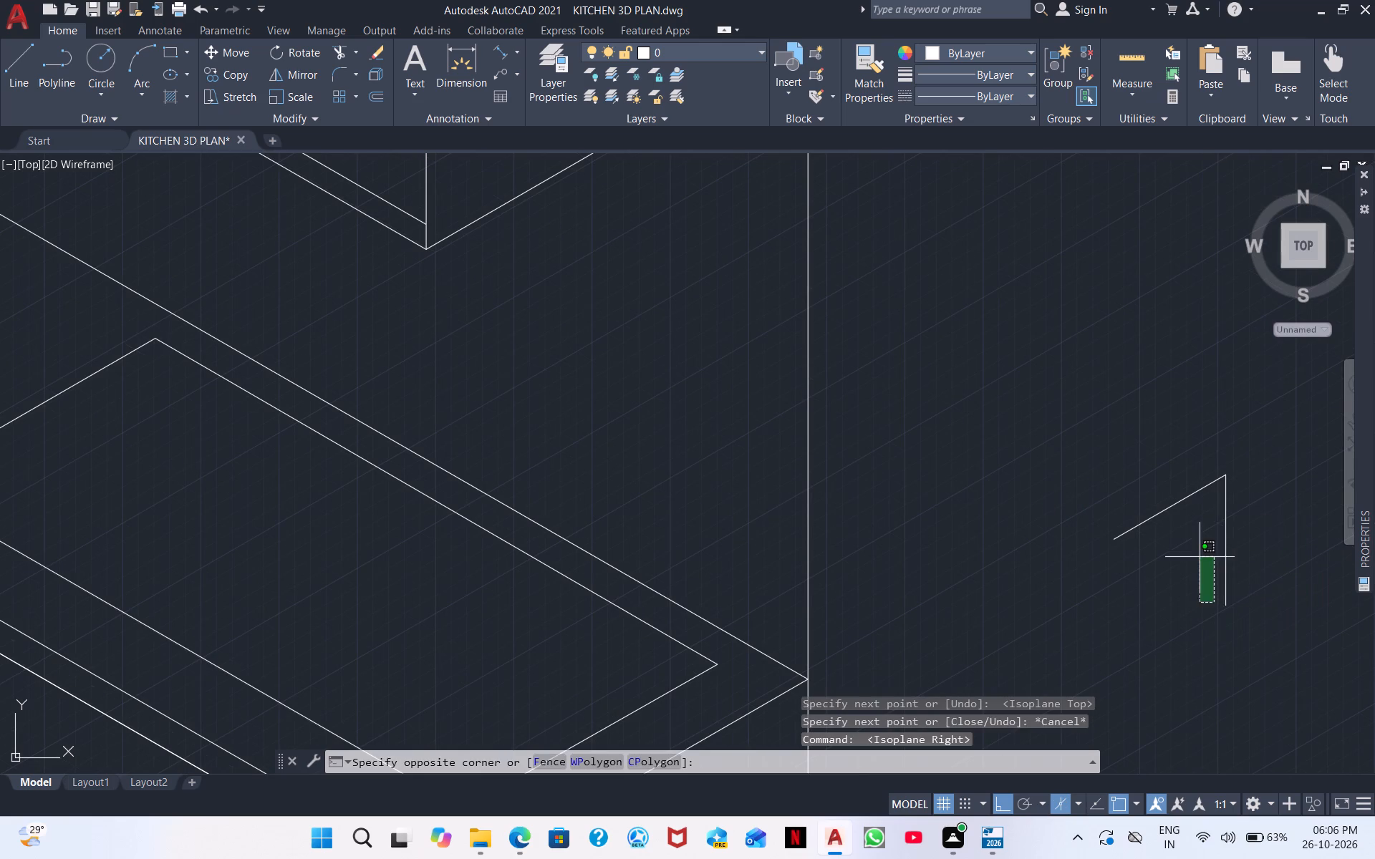
{"action": "left_click", "coordinate": [1211, 546]}
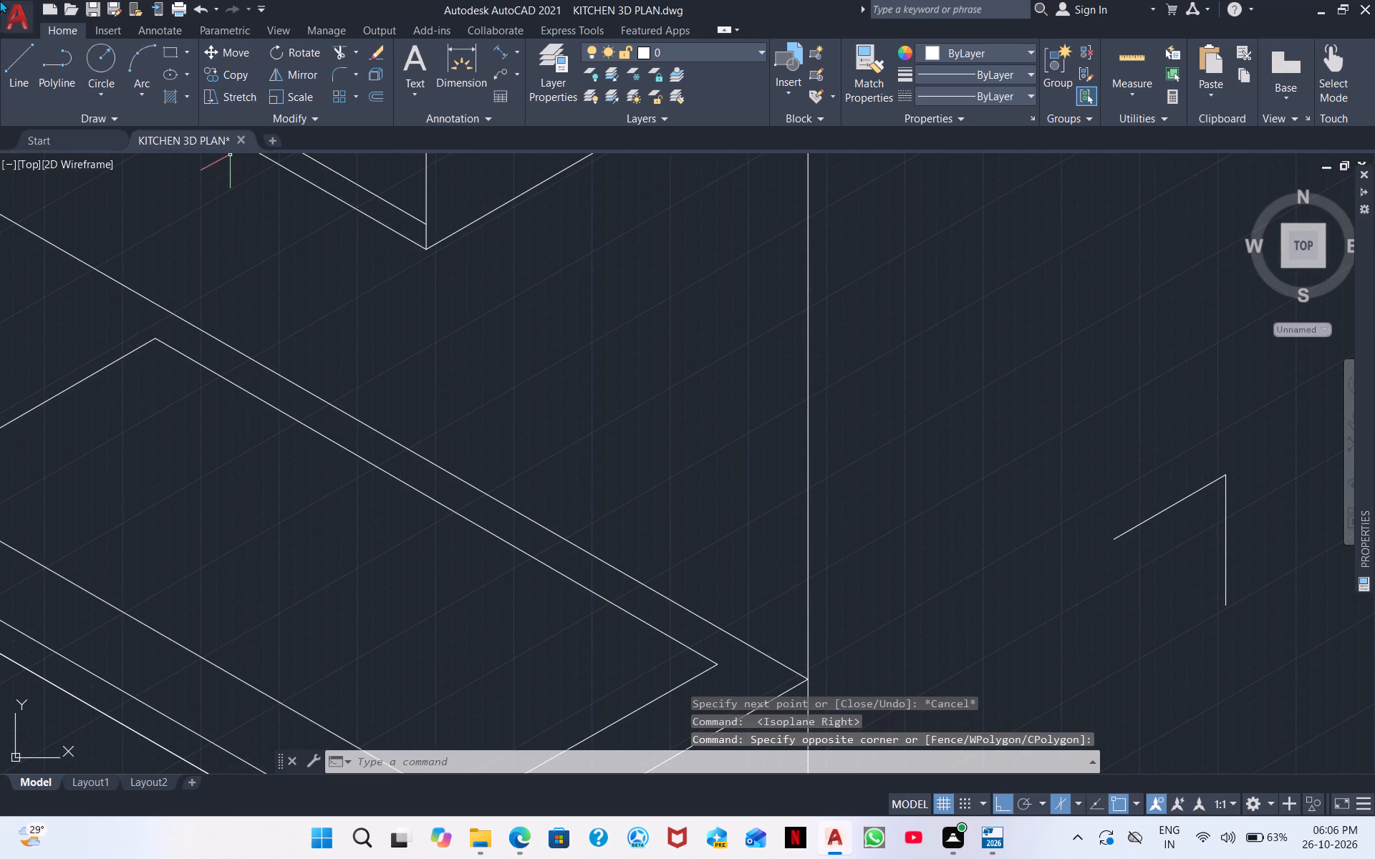
{"action": "left_click", "coordinate": [16, 58]}
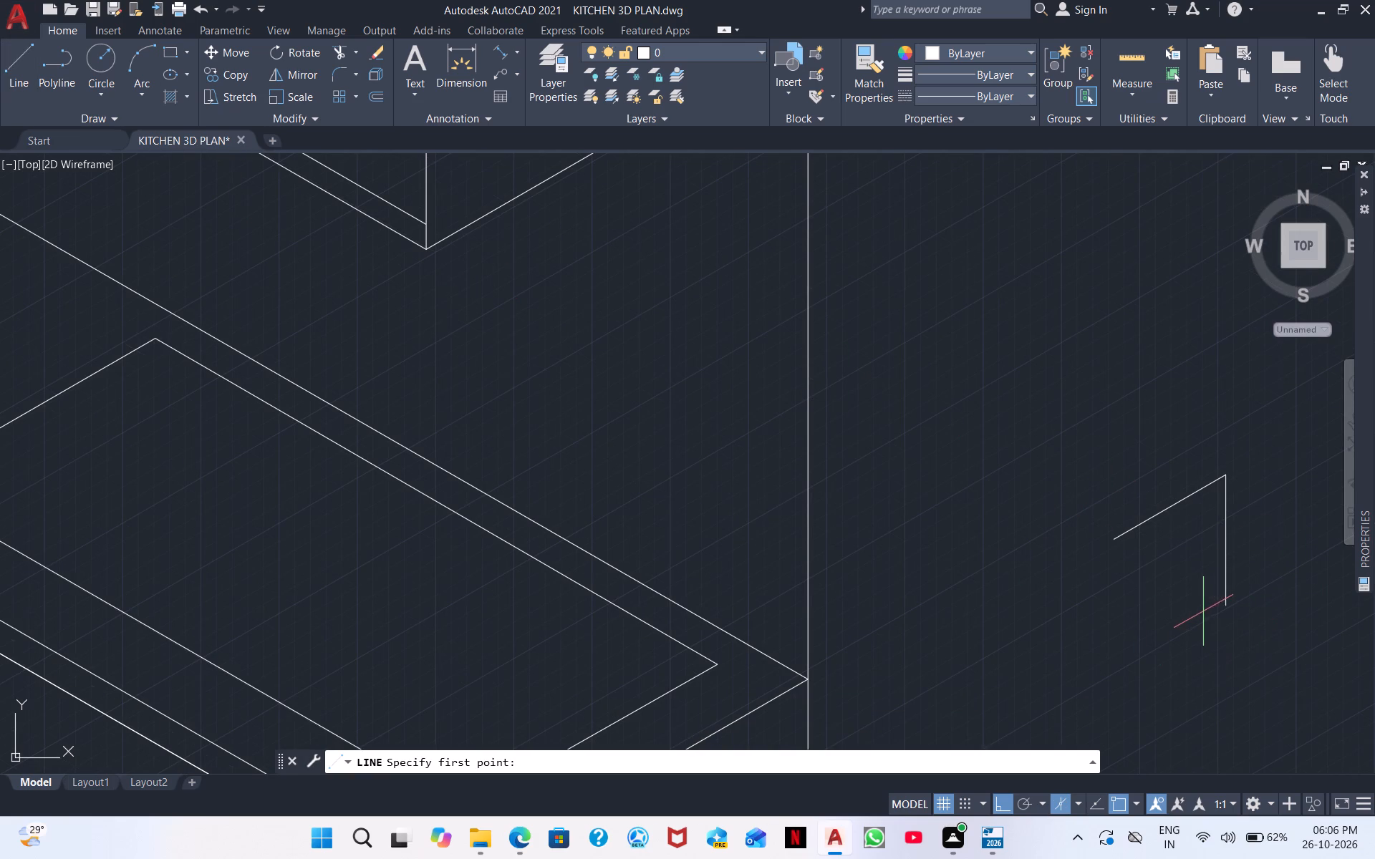
{"action": "left_click", "coordinate": [1203, 616]}
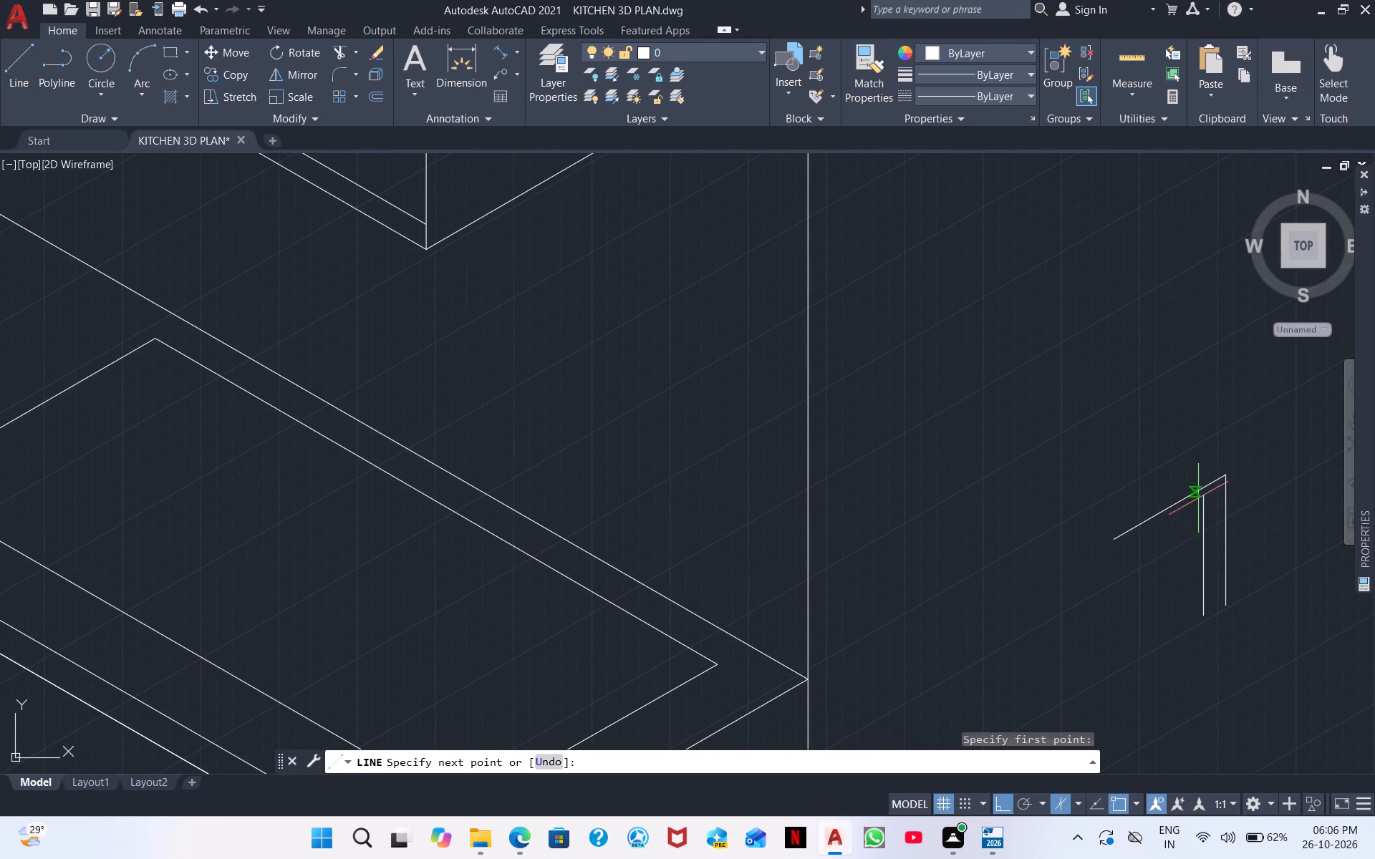
{"action": "left_click", "coordinate": [1202, 491]}
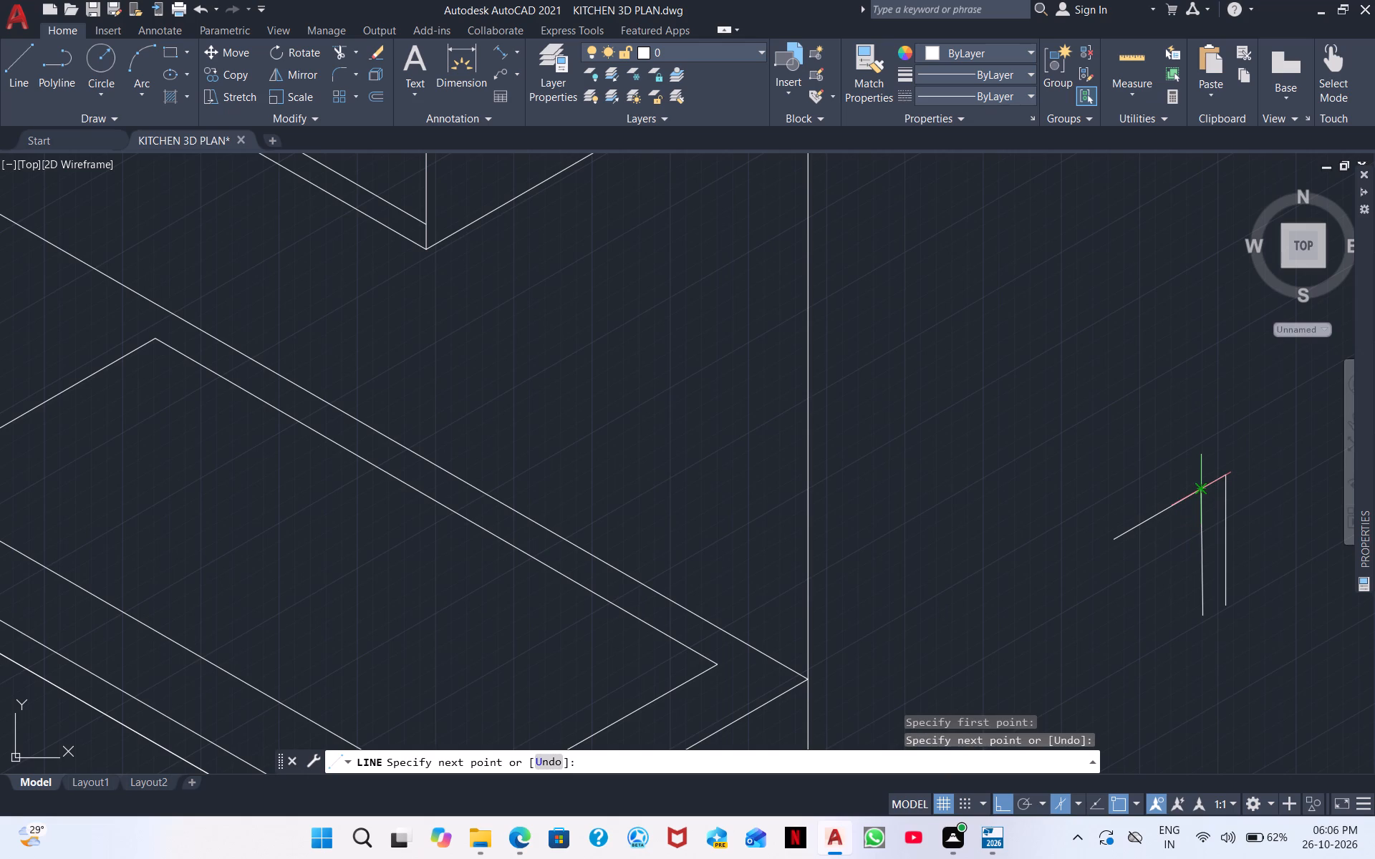
{"action": "key", "text": "Escape"}
Draw the arm's lower edge from the inner upright at 210°, ending with a short vertical drop at 270°.
{"action": "right_click", "coordinate": [1211, 525]}
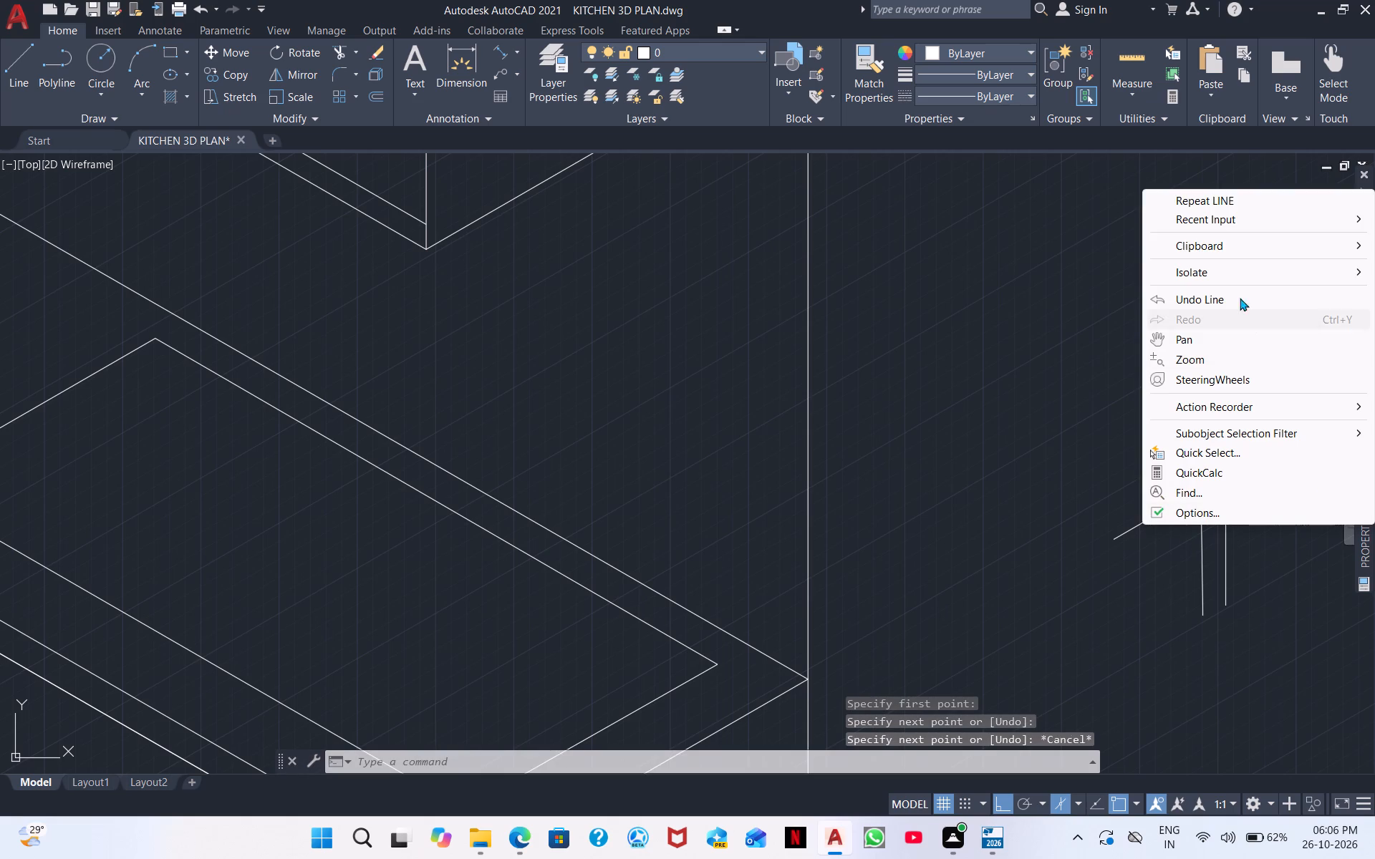
{"action": "left_click", "coordinate": [1238, 201]}
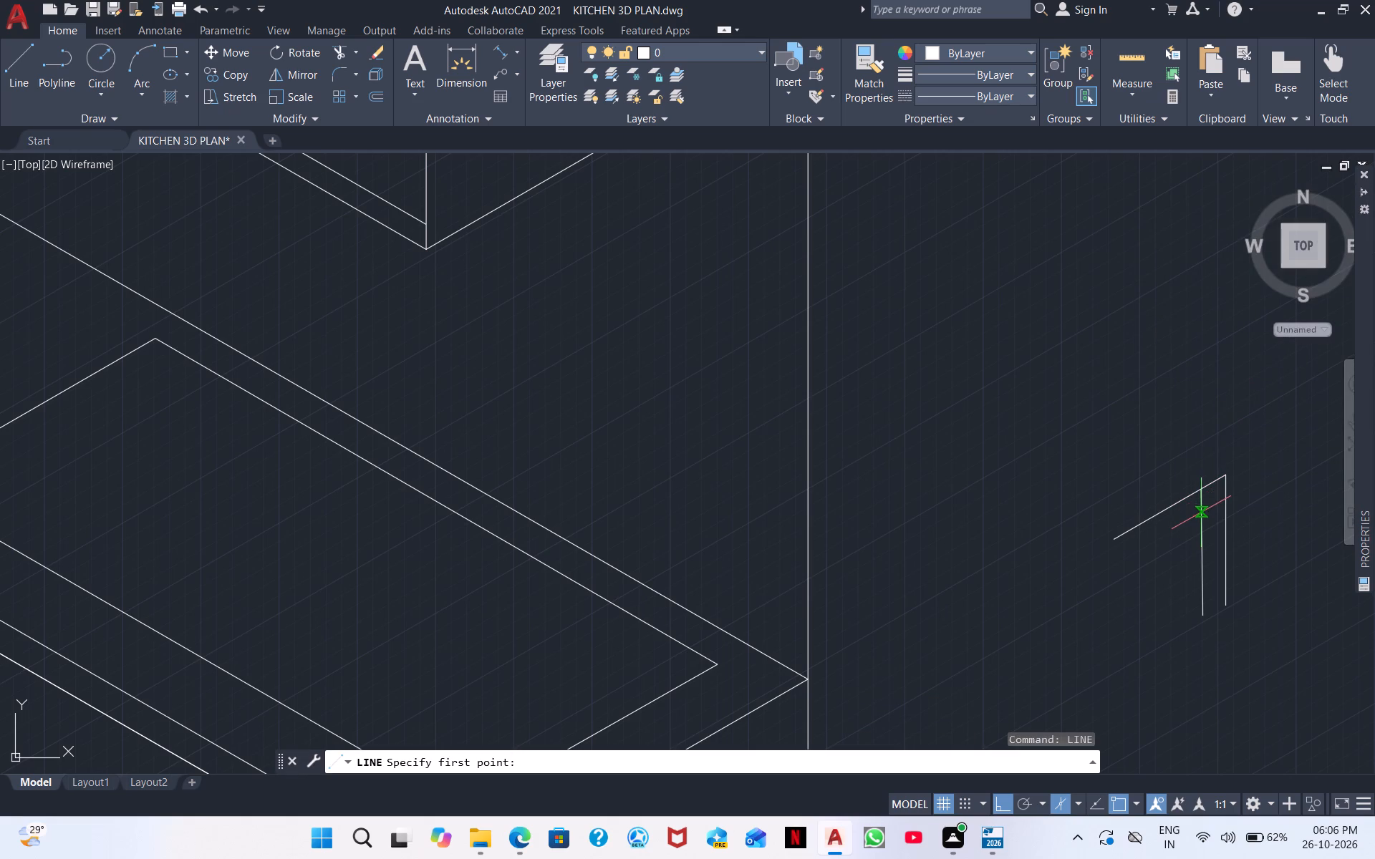
{"action": "left_click", "coordinate": [1201, 513]}
{"action": "scroll", "coordinate": [1134, 549], "scroll_direction": "up", "scroll_amount": 3}
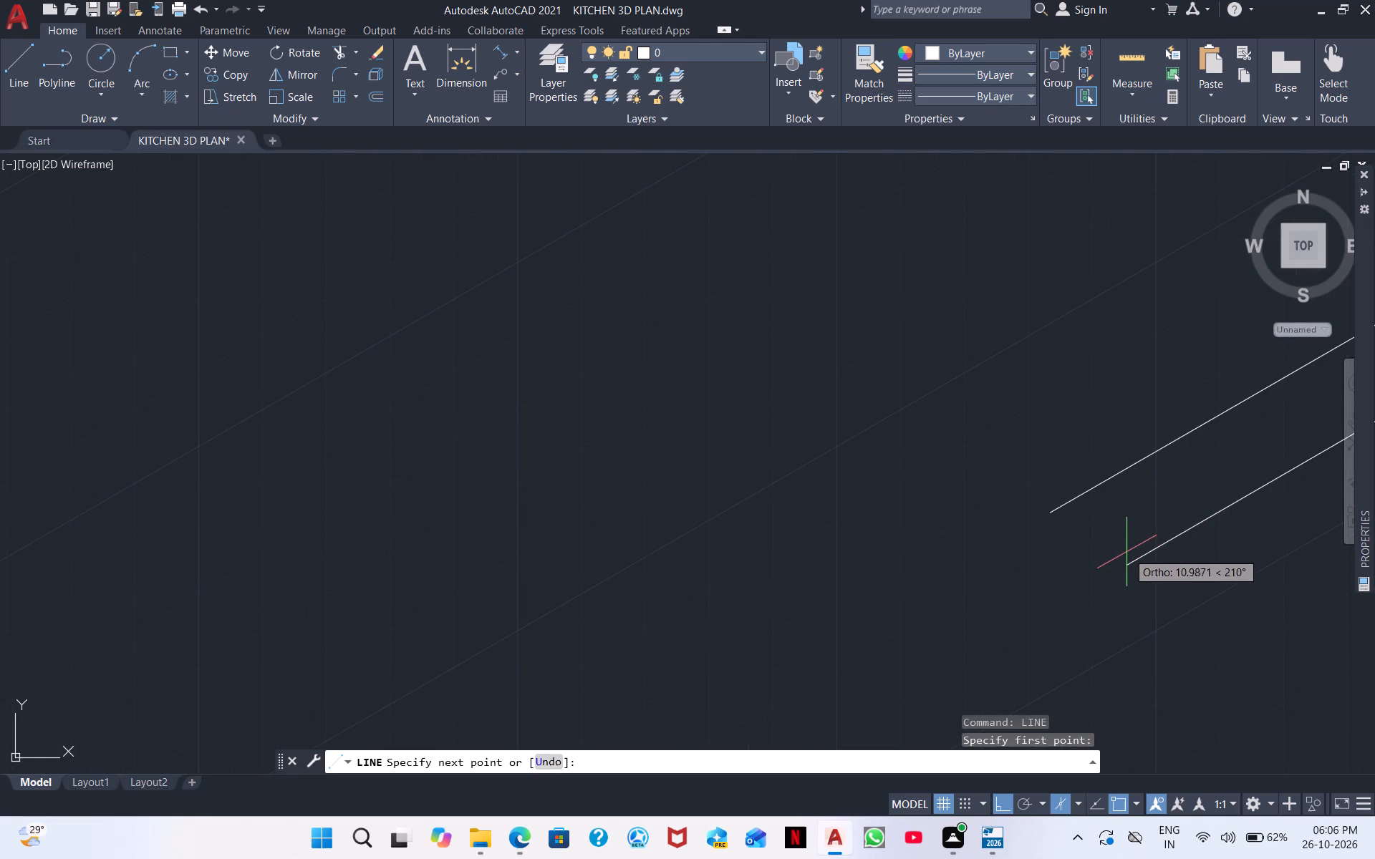
{"action": "left_click", "coordinate": [1102, 573]}
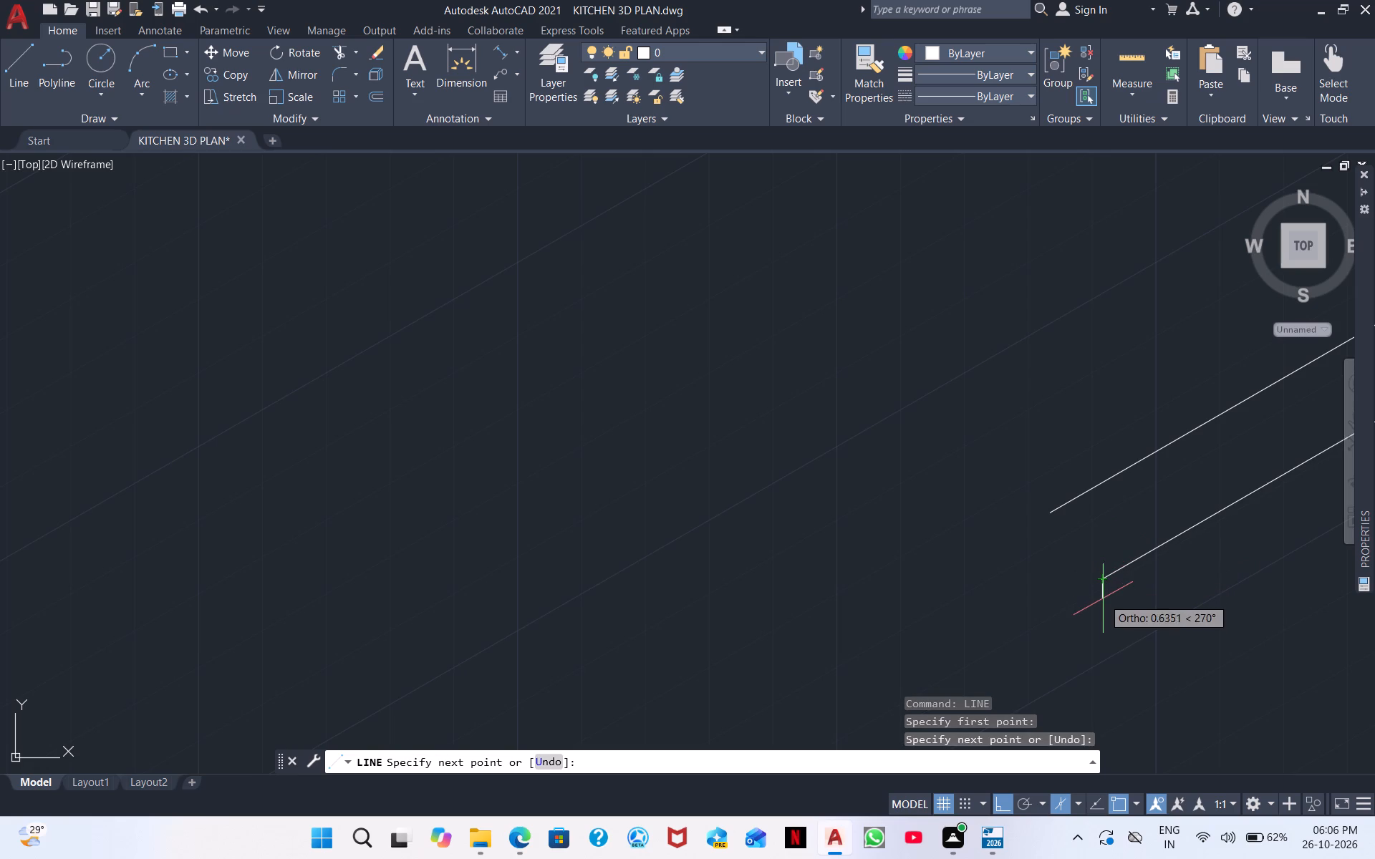
{"action": "left_click", "coordinate": [1106, 618]}
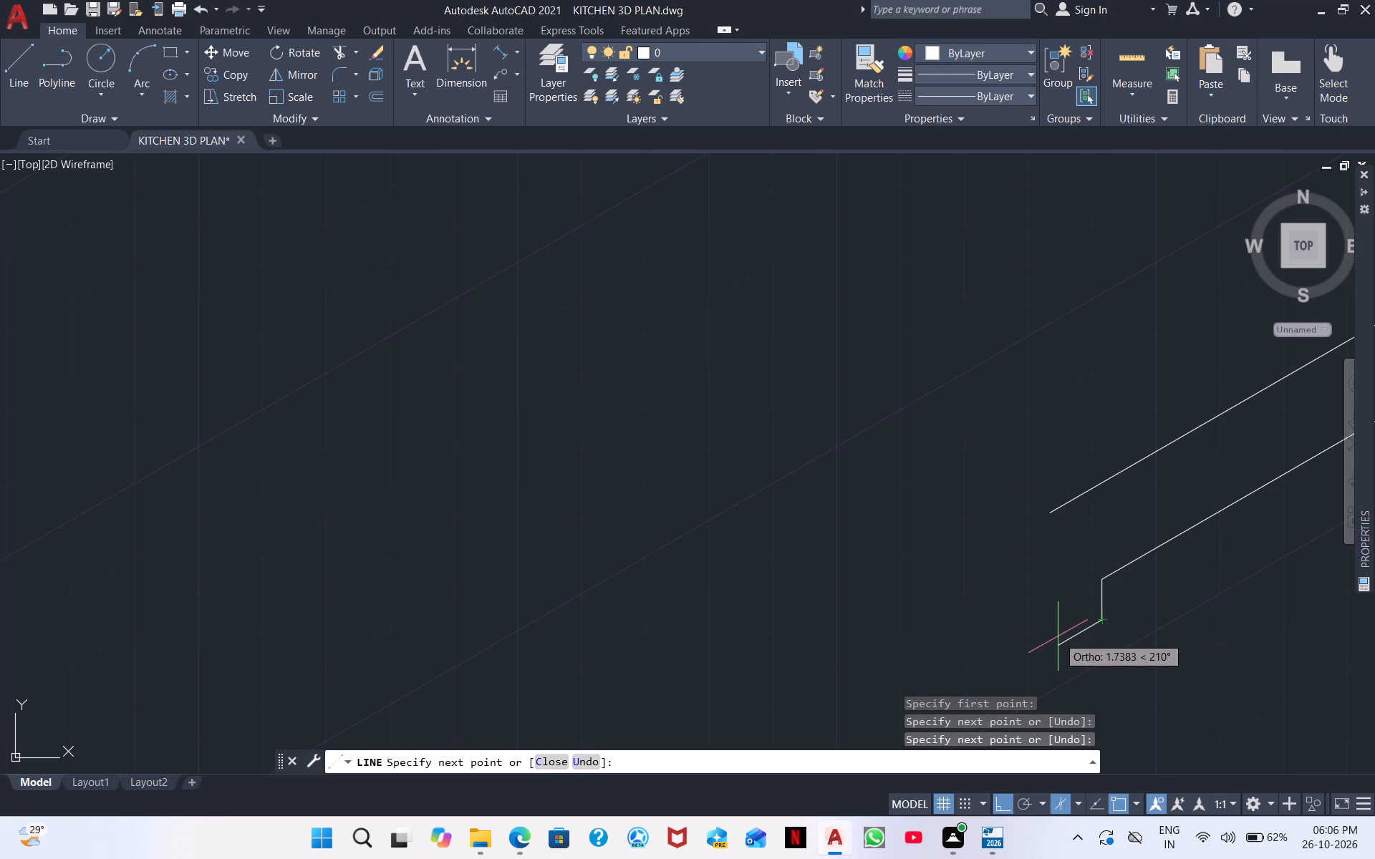
{"action": "key", "text": "Escape"}
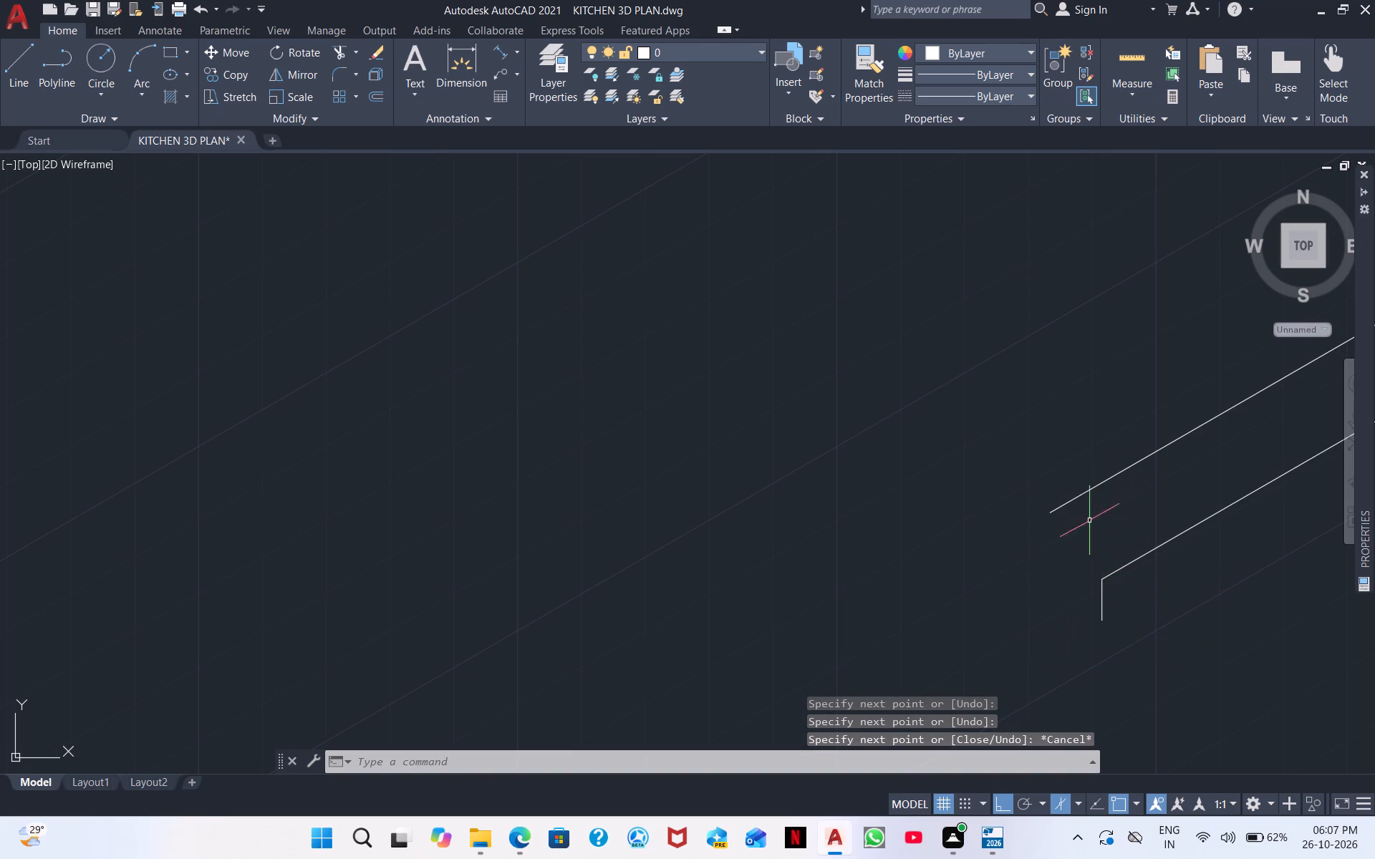
Extend the arm's upper edge slightly, then close its hooked end with a vertical line and a return to the short drop's end.
{"action": "right_click", "coordinate": [1079, 556]}
{"action": "left_click", "coordinate": [1158, 230], "text": "ctrl"}
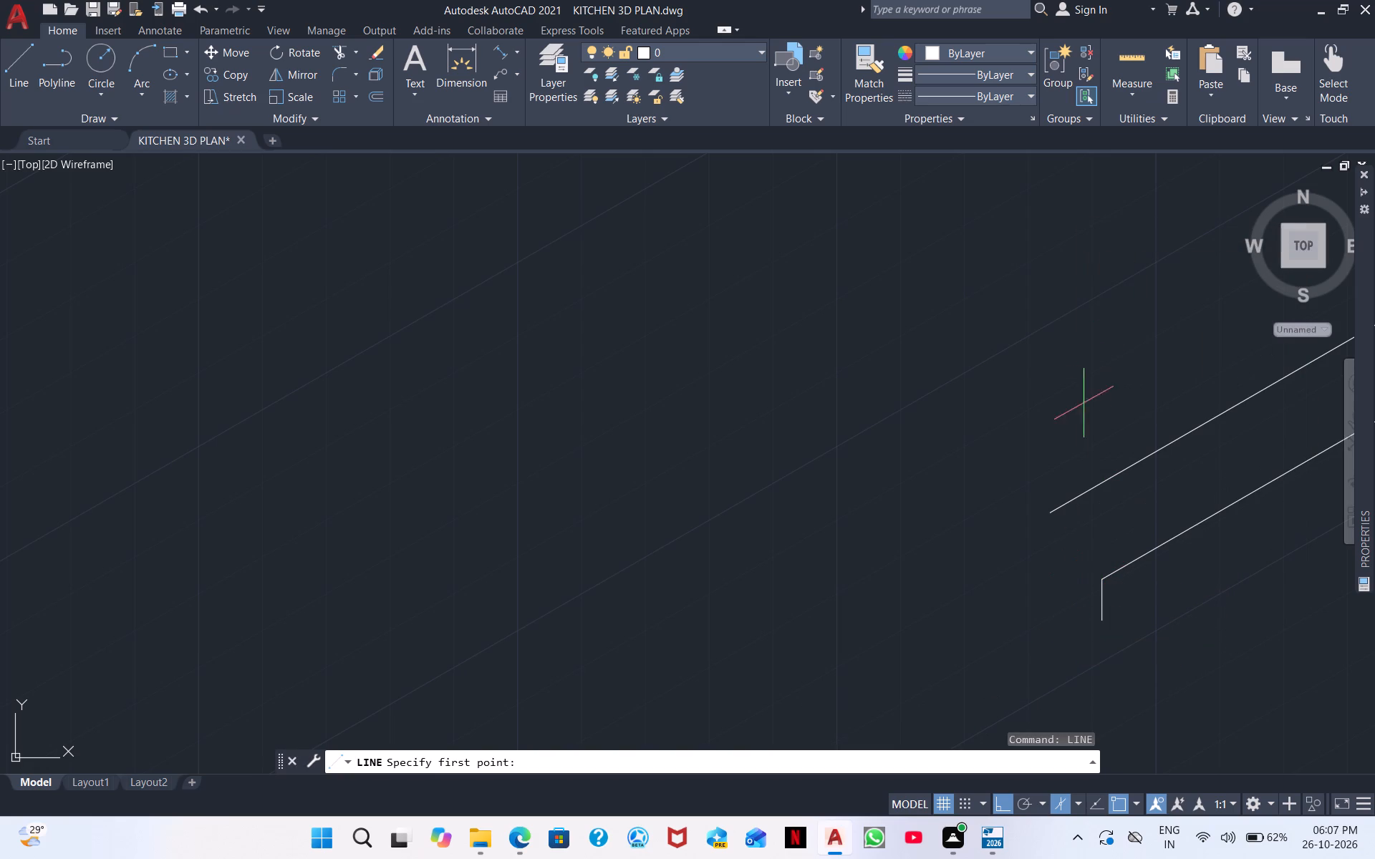
{"action": "left_click", "coordinate": [1048, 511]}
{"action": "left_click", "coordinate": [1010, 533]}
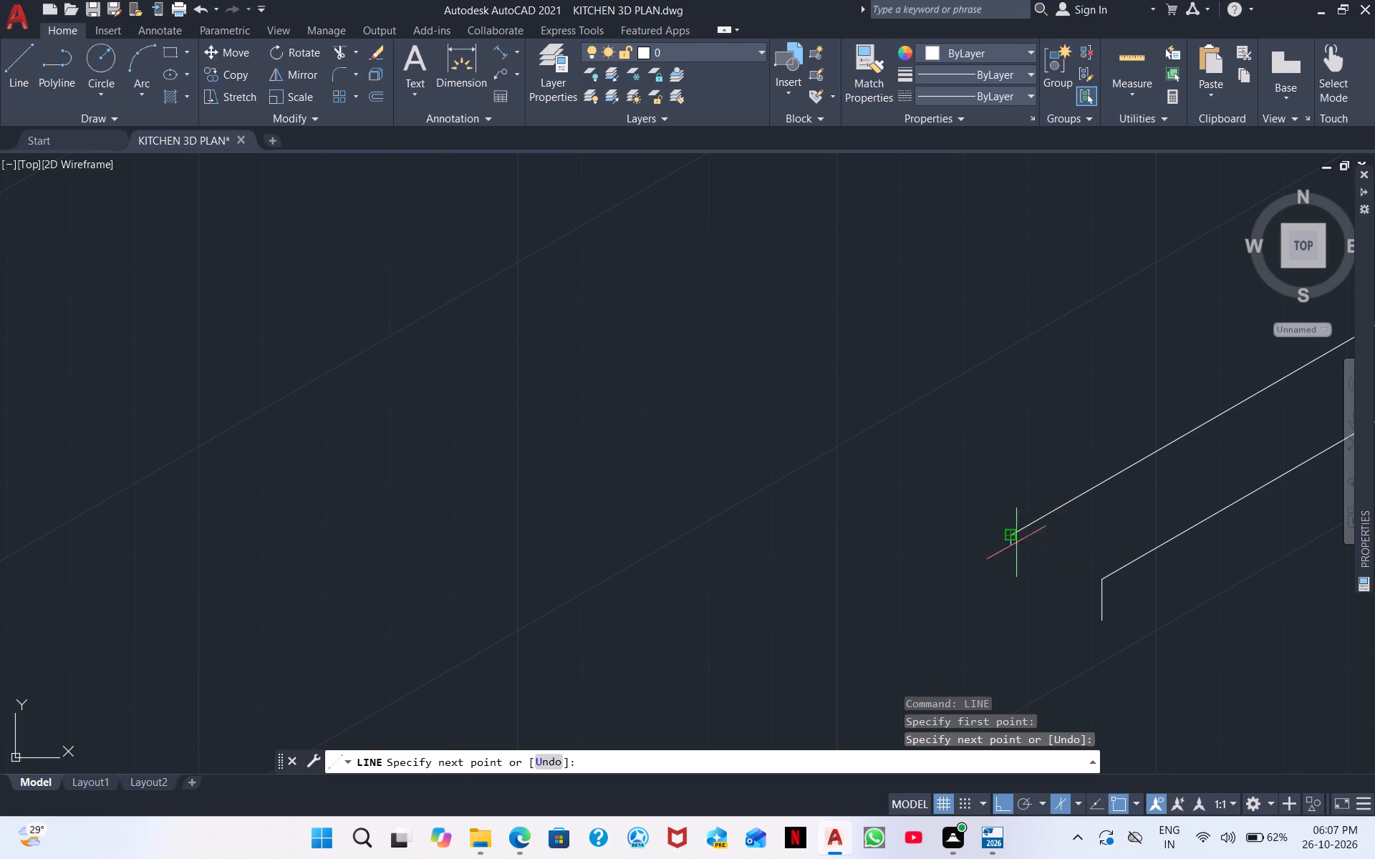
{"action": "left_click", "coordinate": [1033, 636]}
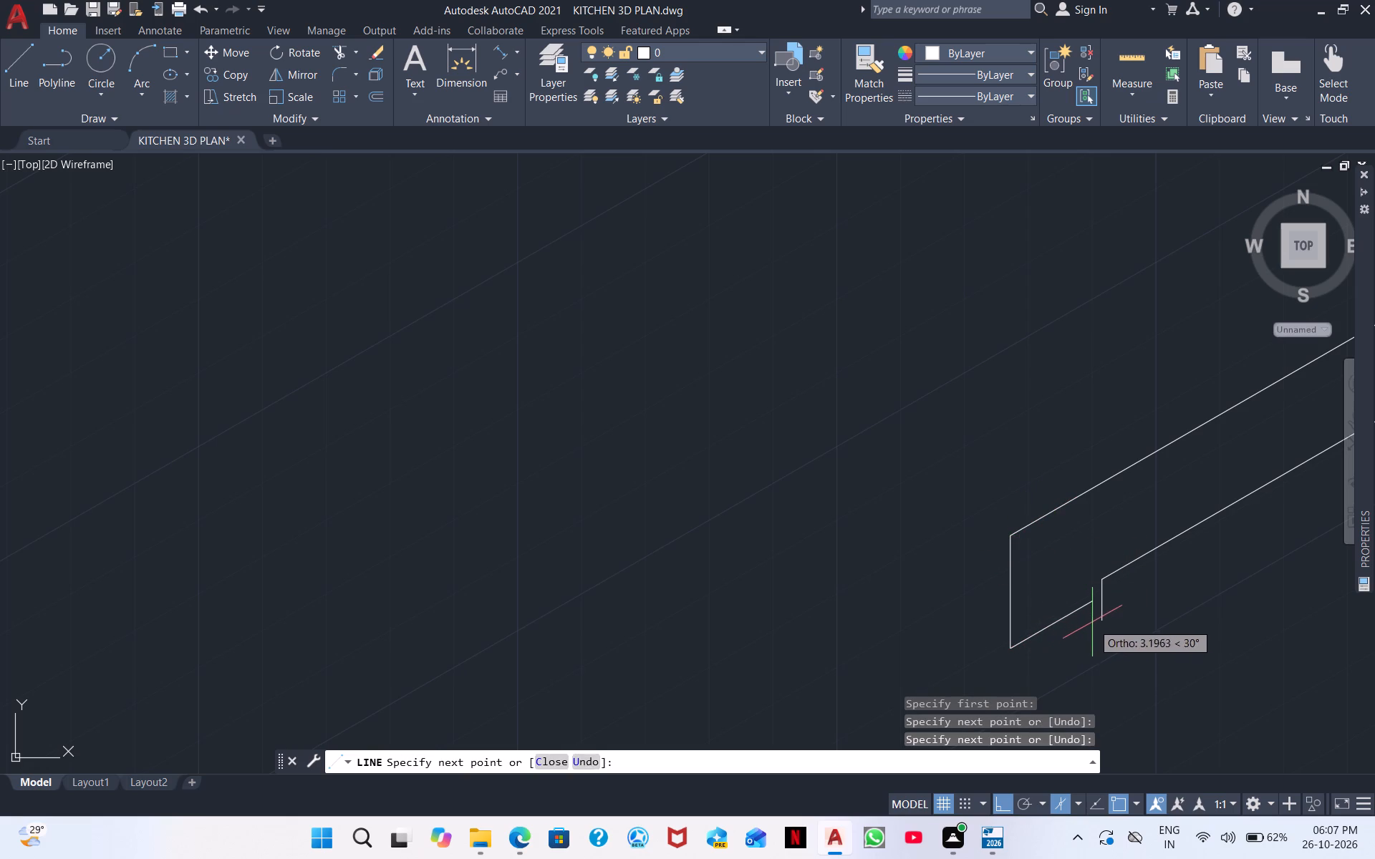
{"action": "left_click", "coordinate": [1101, 616]}
{"action": "scroll", "coordinate": [1101, 611], "scroll_direction": "down", "scroll_amount": 1}
{"action": "scroll", "coordinate": [1159, 596], "scroll_direction": "down", "scroll_amount": 2}
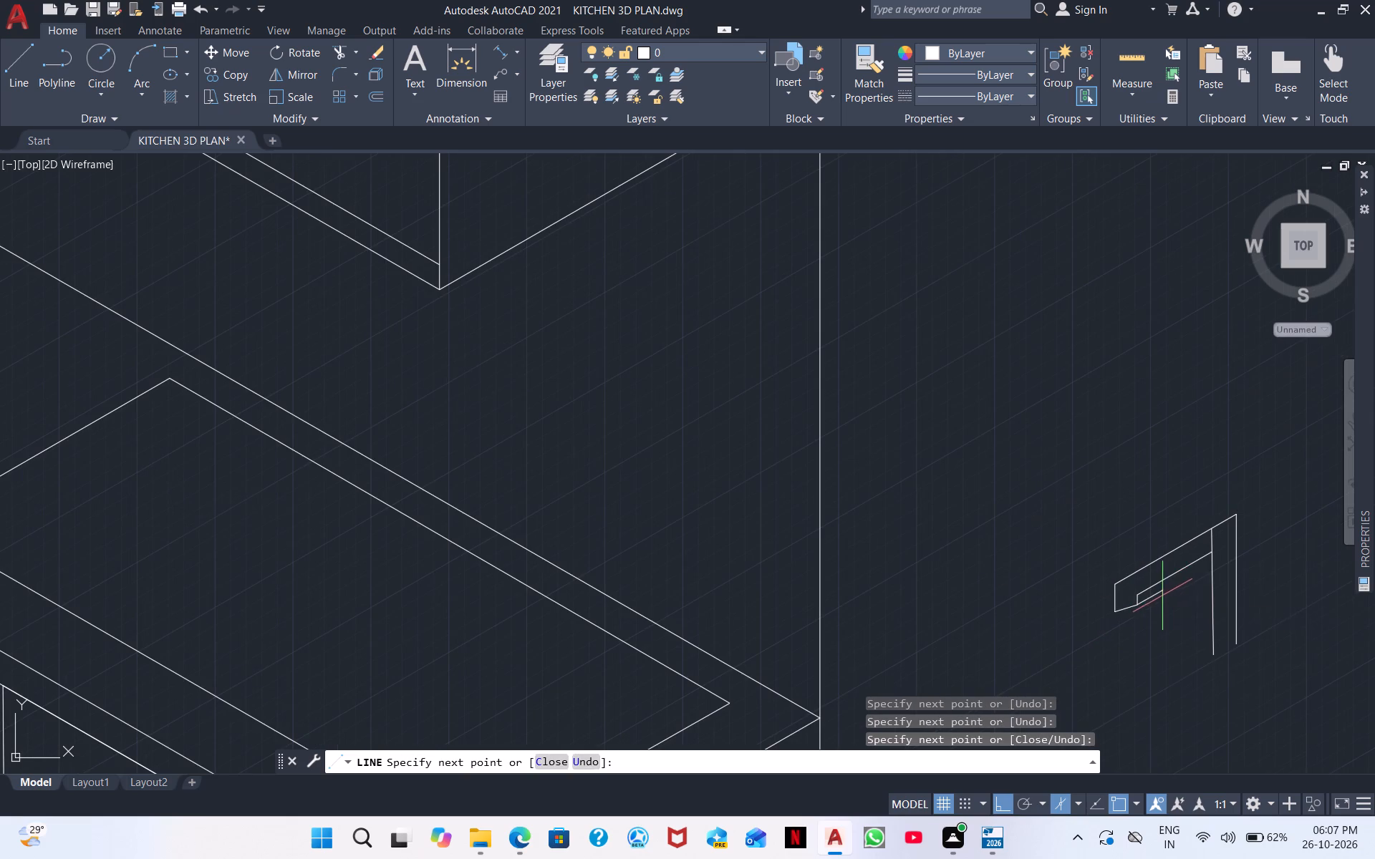
{"action": "key", "text": "Escape"}
On the arm's upper edge between the uprights, draw a small stem outline with a vertical line, a 30° top and a closing line.
{"action": "middle_click_drag", "start_coordinate": [1248, 576], "coordinate": [981, 538]}
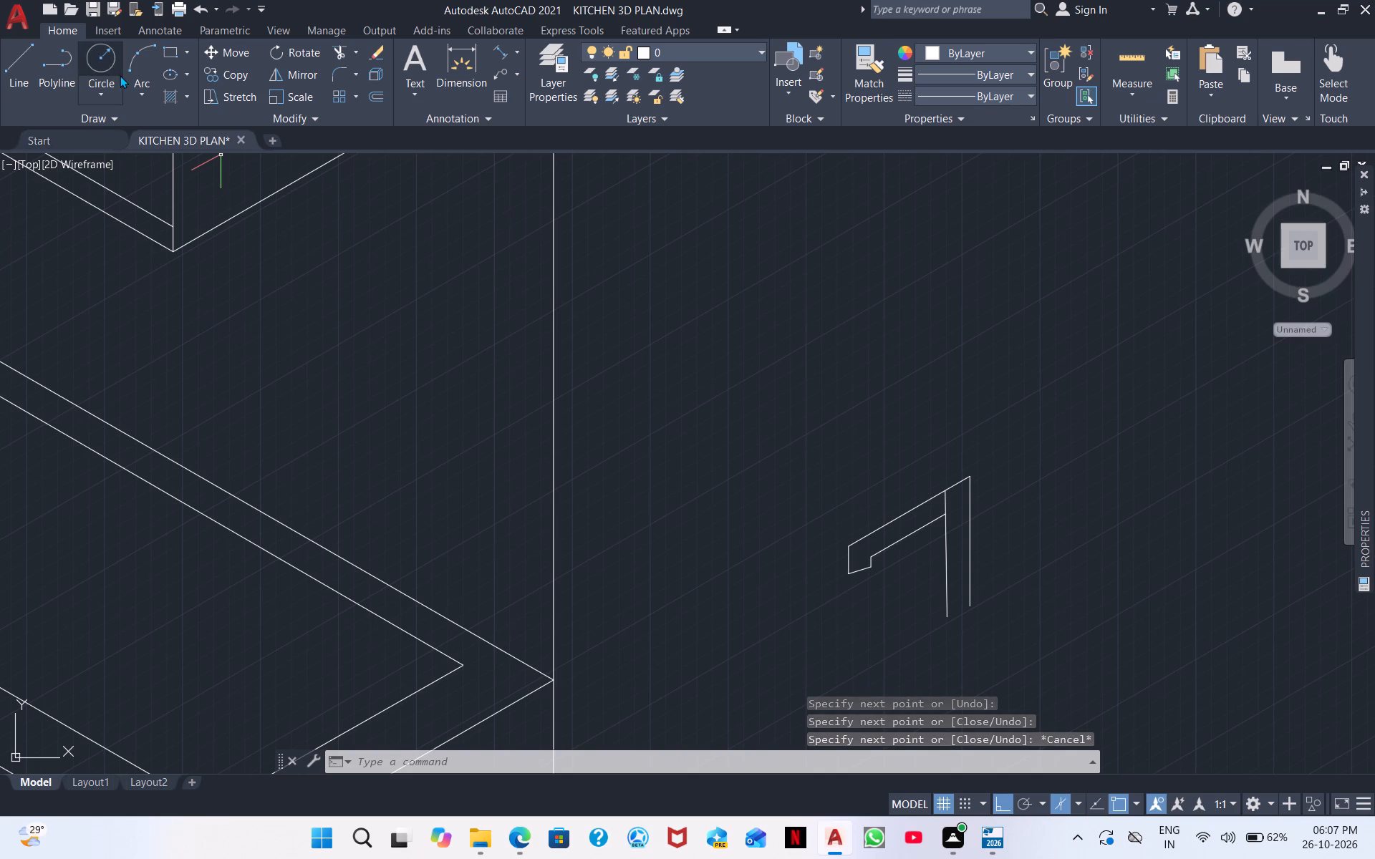
{"action": "left_click", "coordinate": [14, 71]}
{"action": "scroll", "coordinate": [947, 531], "scroll_direction": "up", "scroll_amount": 2}
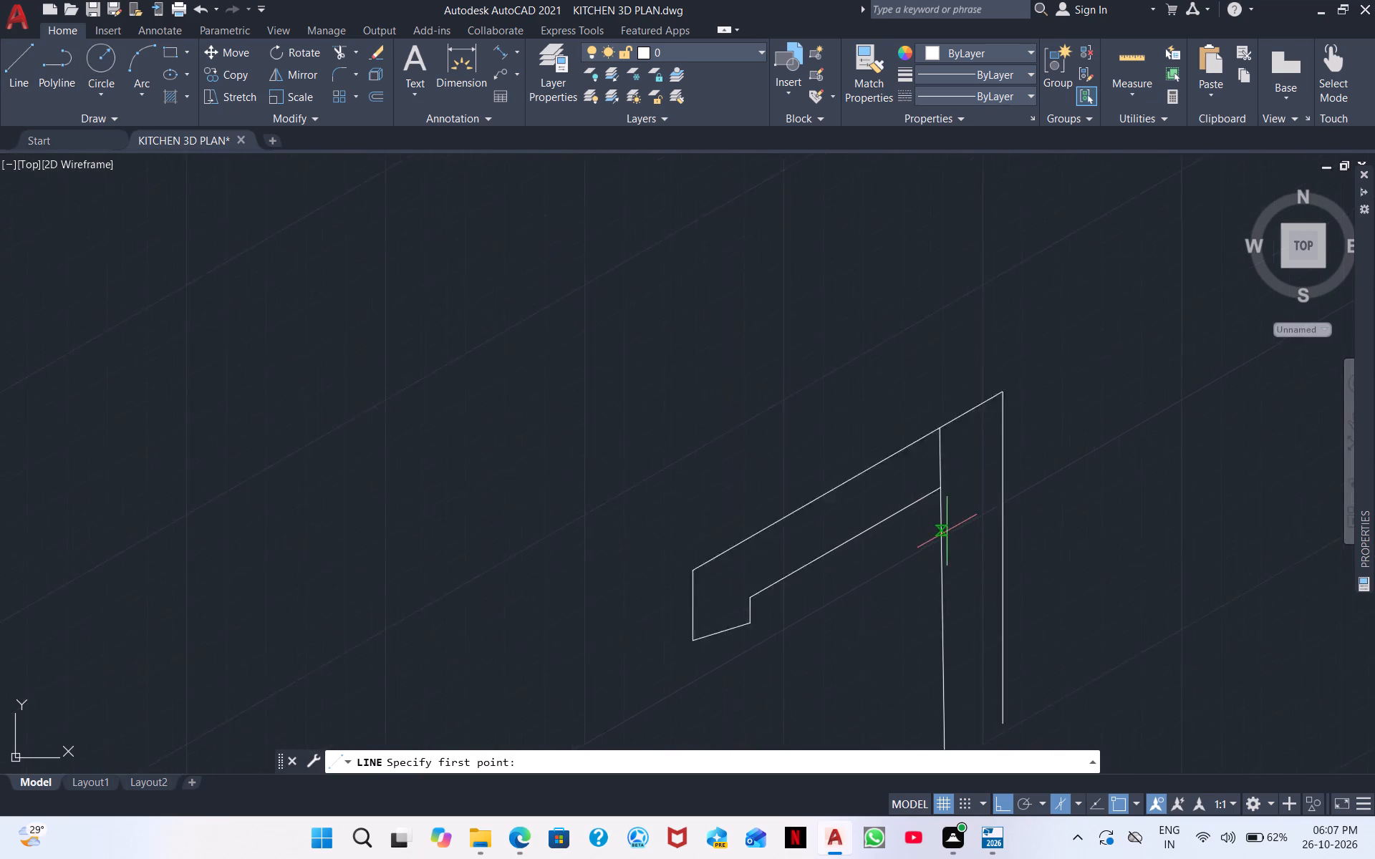
{"action": "scroll", "coordinate": [947, 531], "scroll_direction": "up", "scroll_amount": 1}
{"action": "middle_click_drag", "start_coordinate": [939, 377], "coordinate": [916, 566]}
{"action": "left_click", "coordinate": [941, 537]}
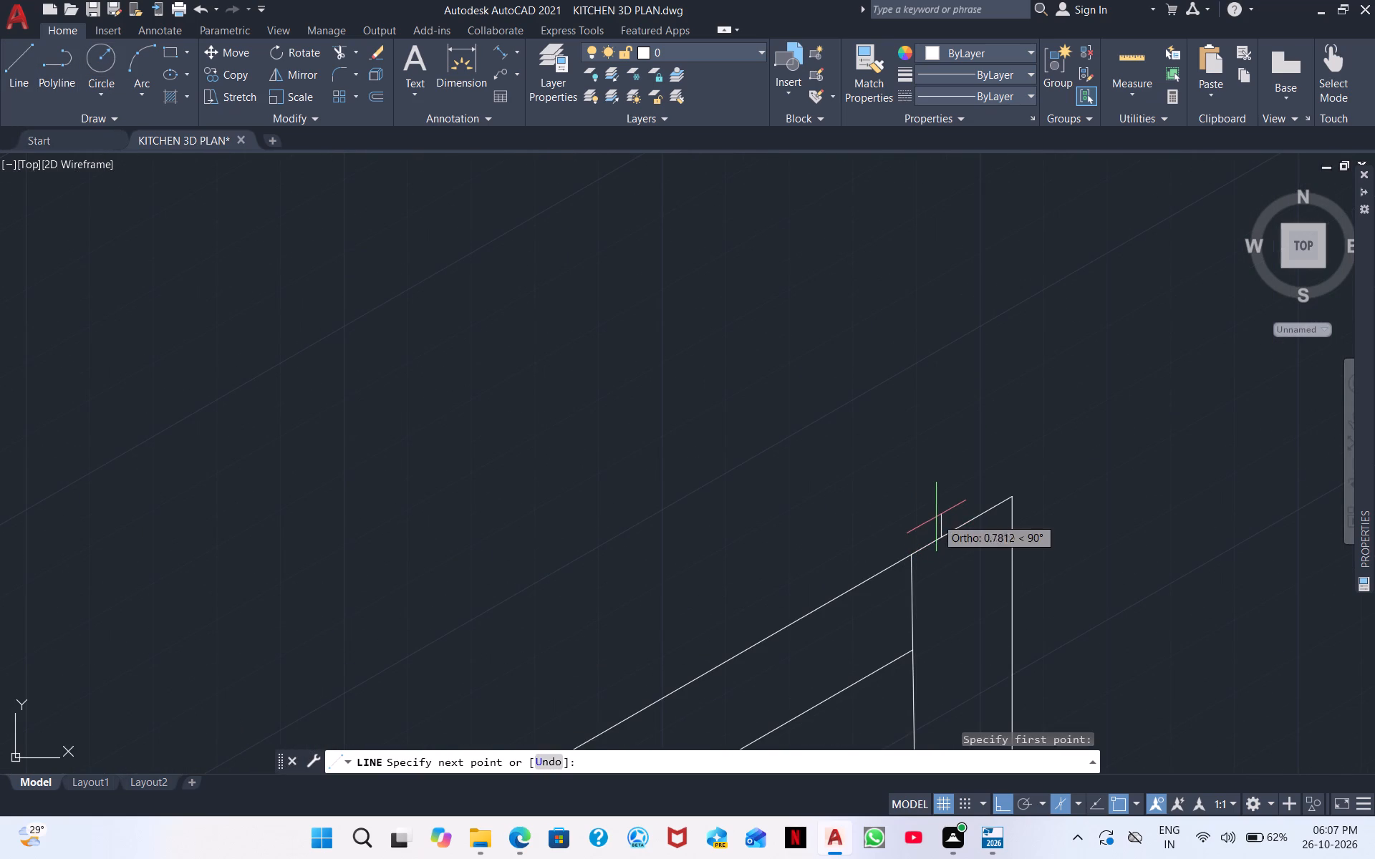
{"action": "left_click", "coordinate": [936, 511]}
{"action": "left_click", "coordinate": [965, 492]}
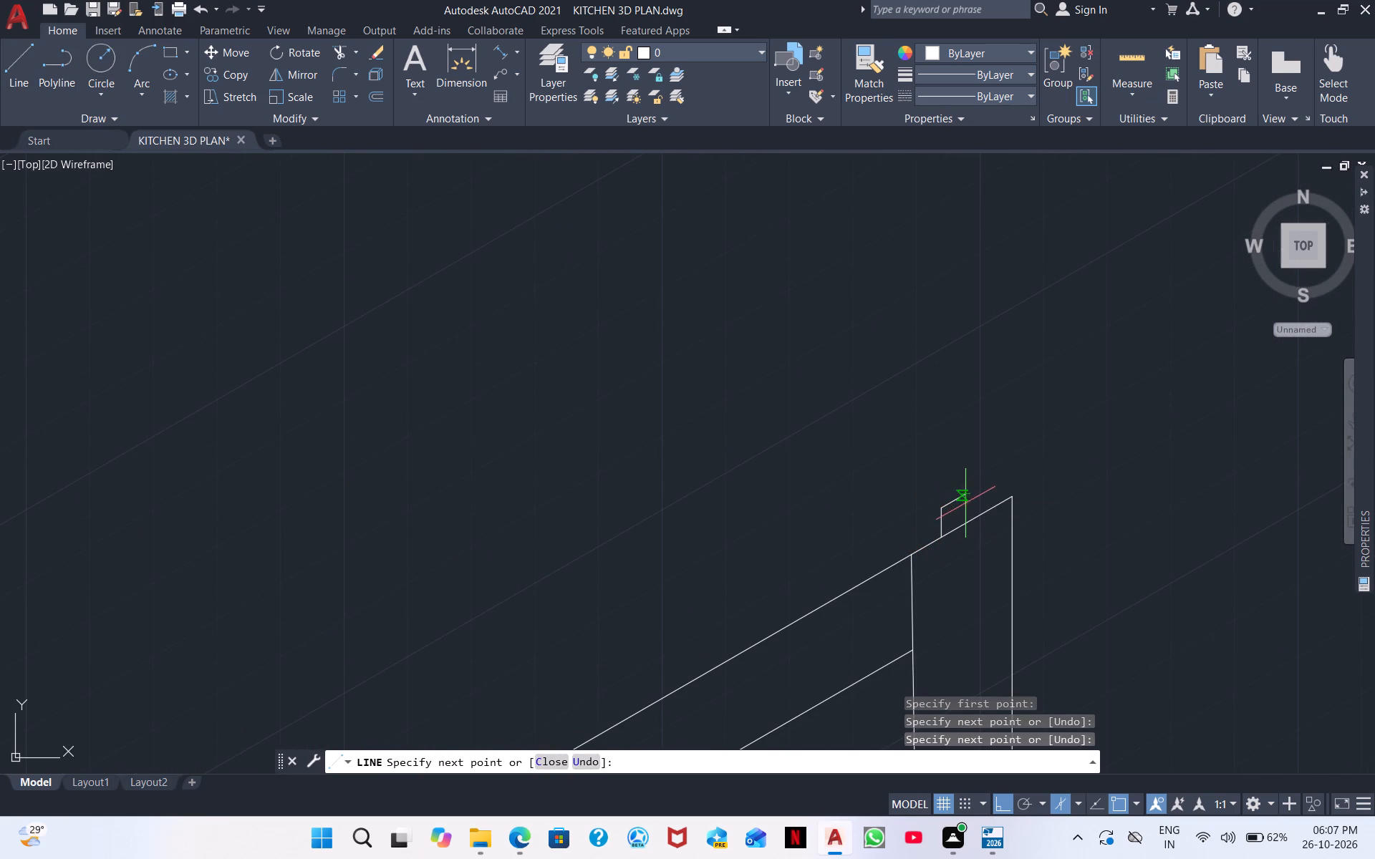
{"action": "left_click", "coordinate": [970, 518]}
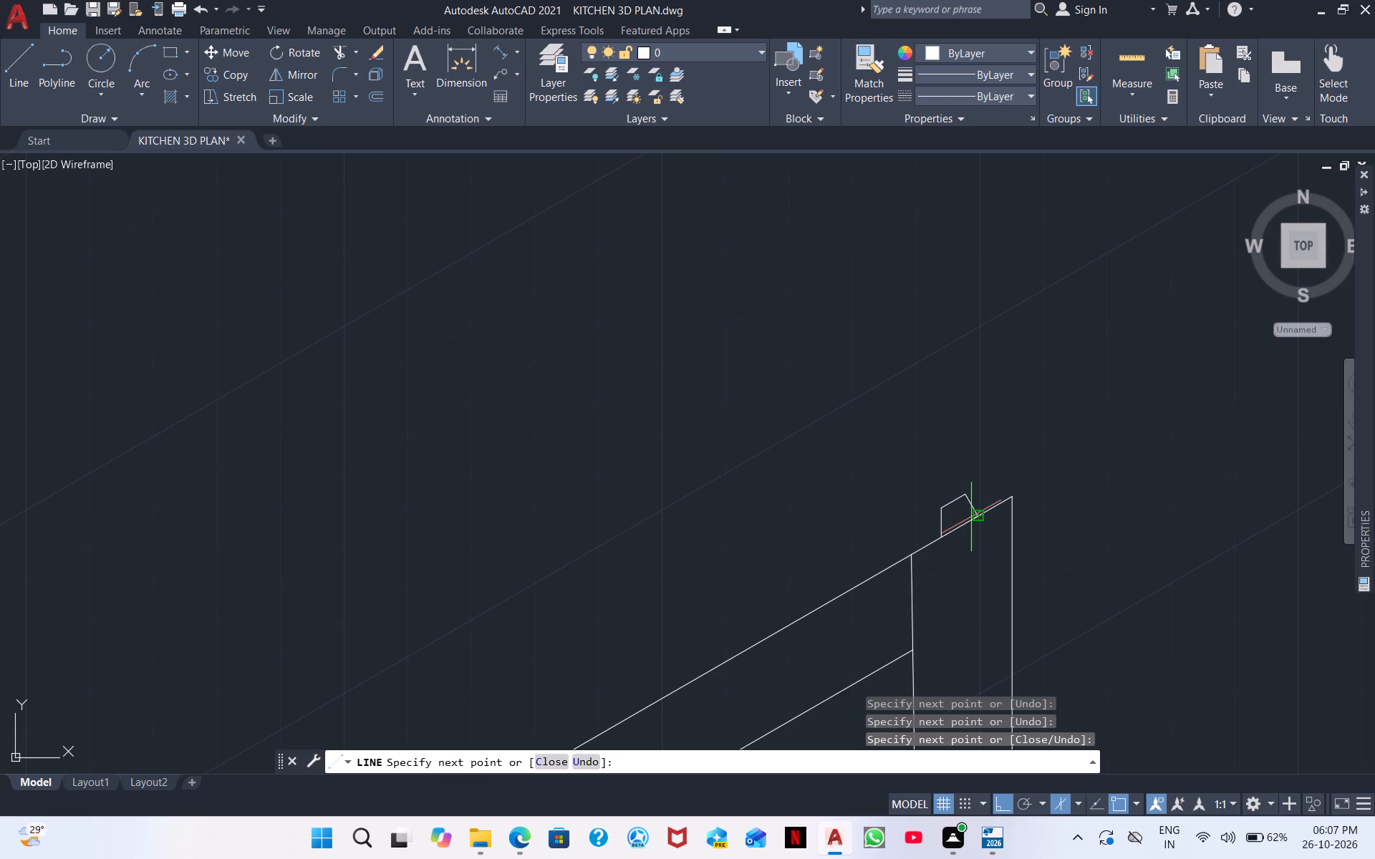
{"action": "key", "text": "Escape"}
Erase the slanted closing line of the small stem.
{"action": "left_click", "coordinate": [971, 504]}
{"action": "right_click", "coordinate": [981, 479]}
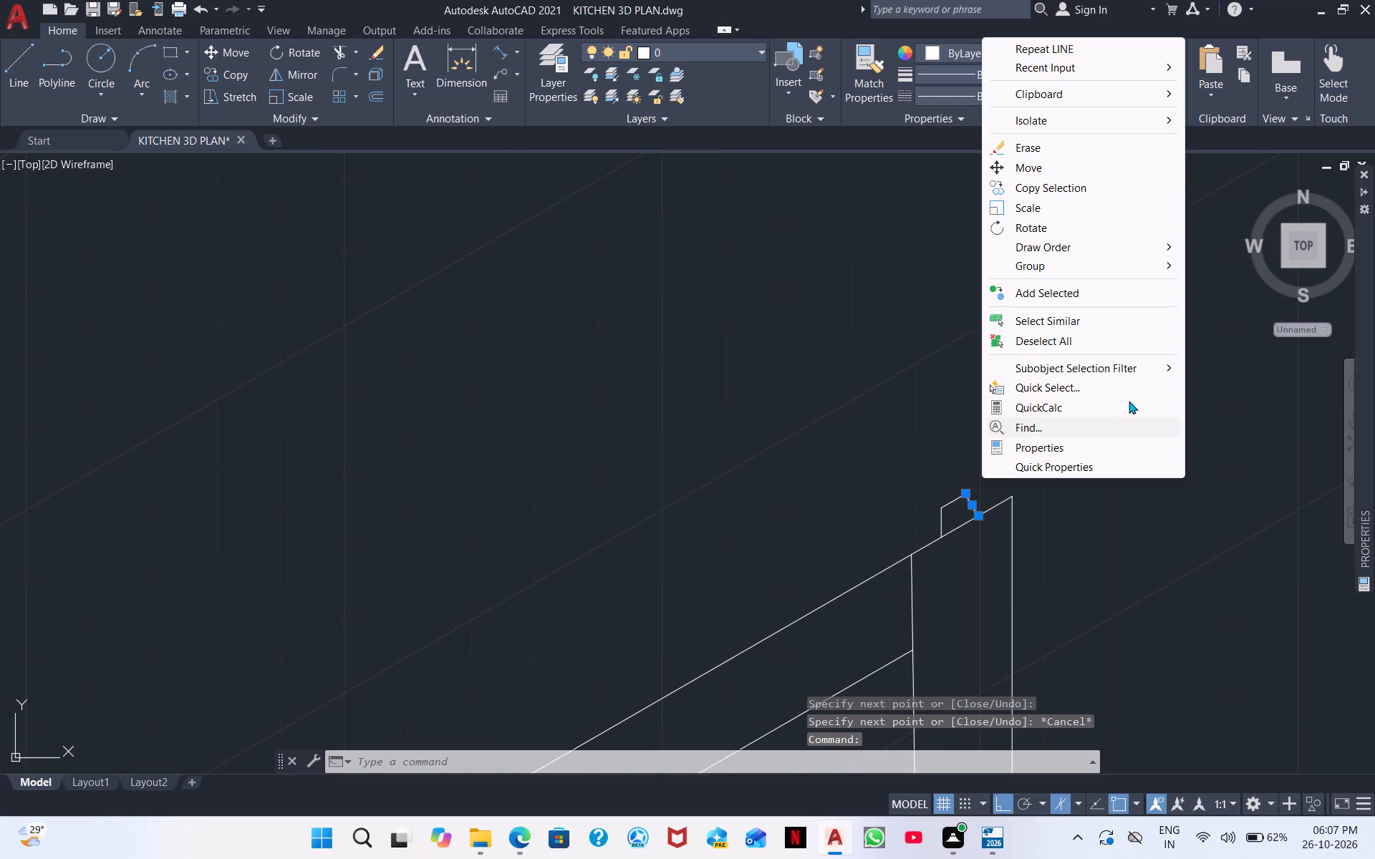
{"action": "left_click", "coordinate": [1067, 147]}
Close the stem with a vertical line from the open end of its top down to the arm's upper edge.
{"action": "right_click", "coordinate": [1123, 485]}
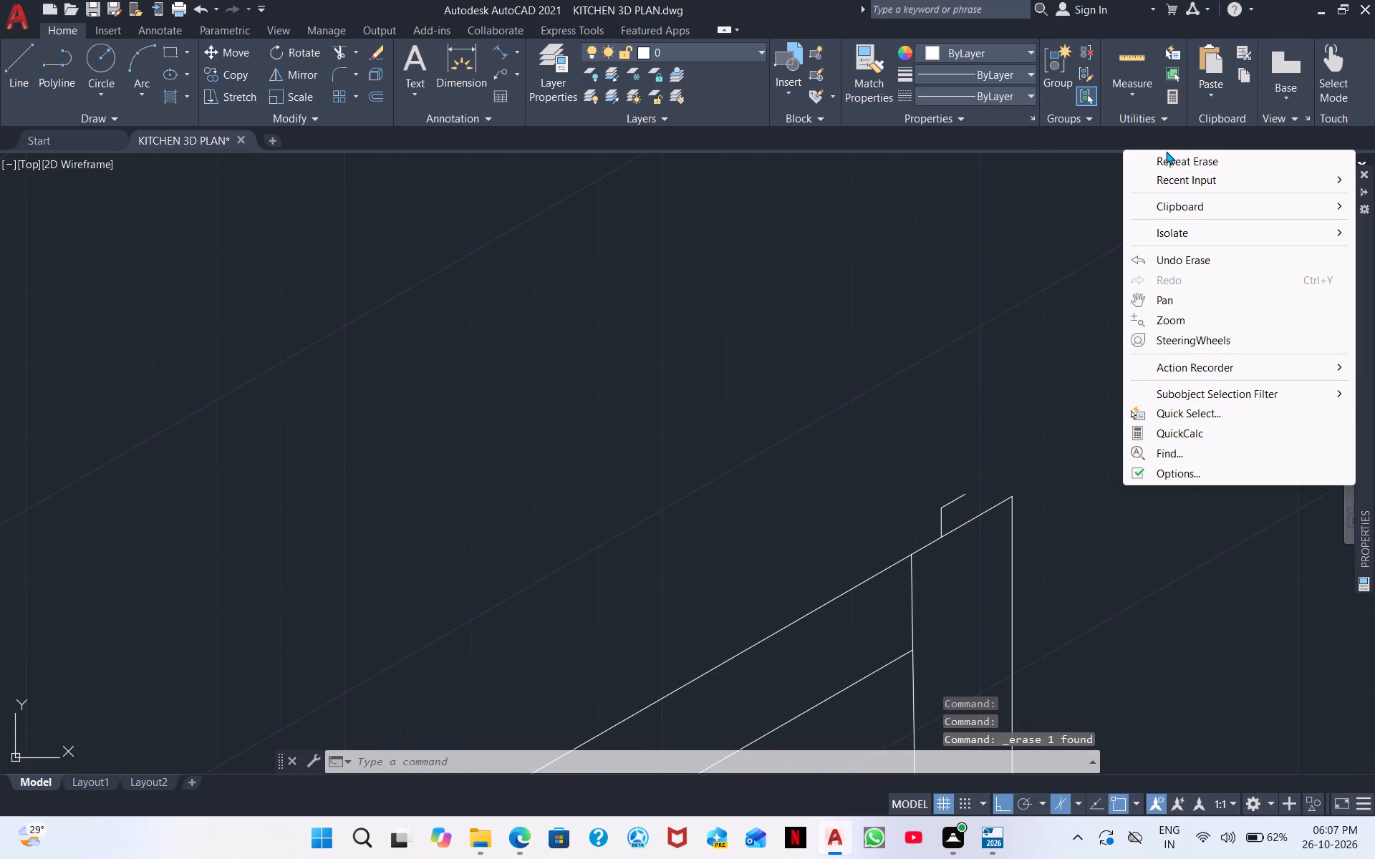
{"action": "left_click", "coordinate": [1189, 183]}
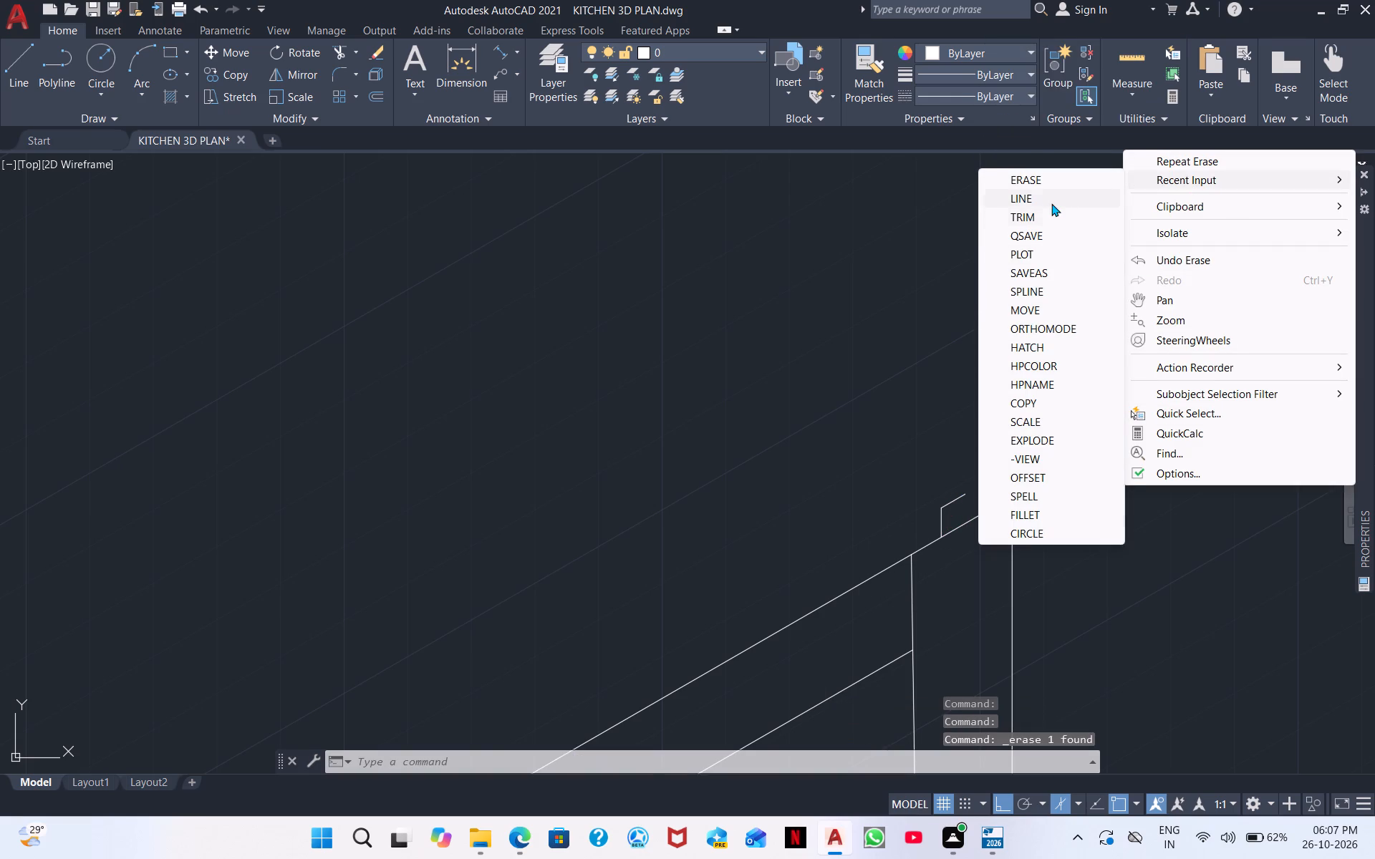
{"action": "left_click", "coordinate": [1051, 203]}
{"action": "scroll", "coordinate": [970, 528], "scroll_direction": "up", "scroll_amount": 4}
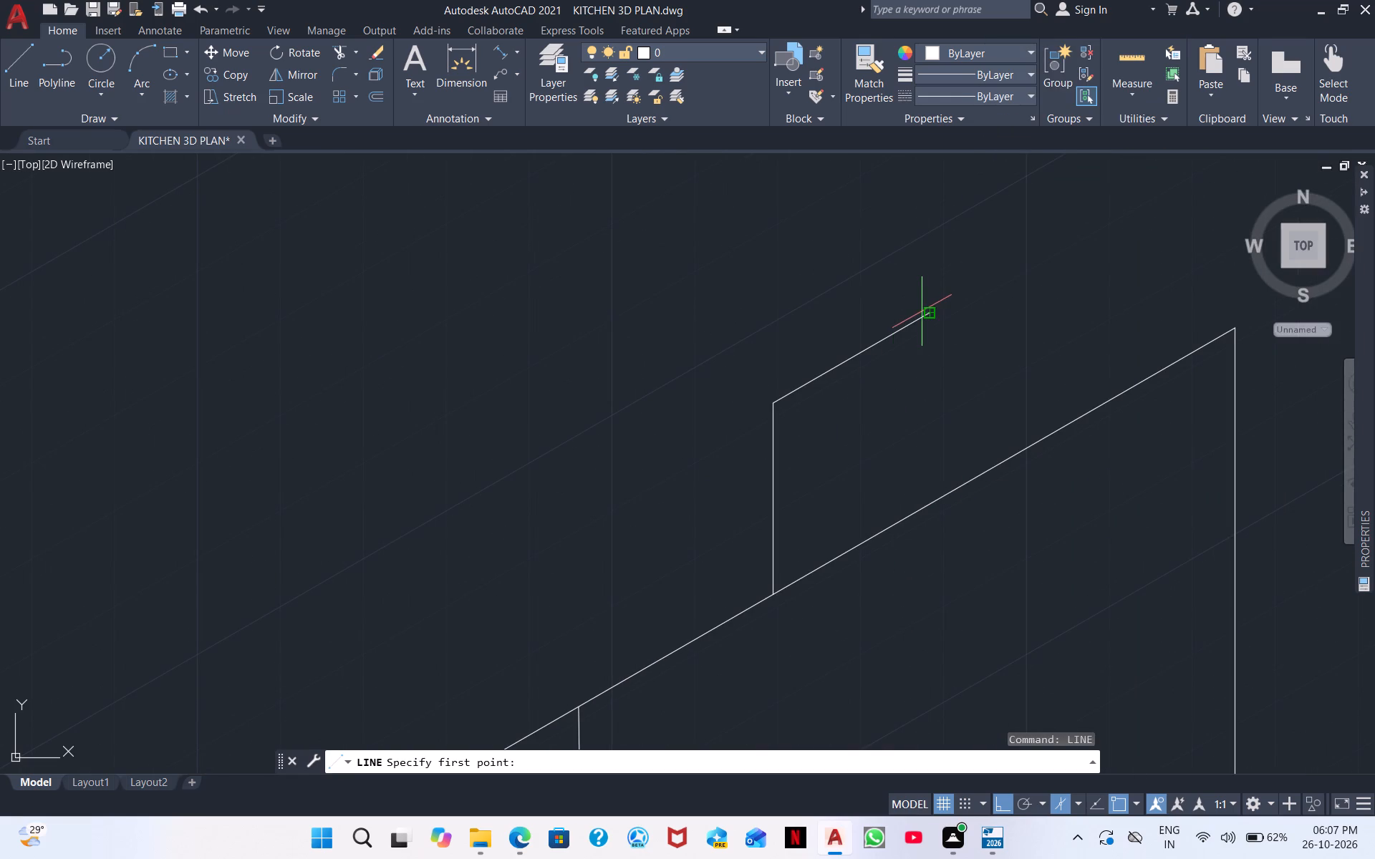
{"action": "left_click", "coordinate": [922, 311]}
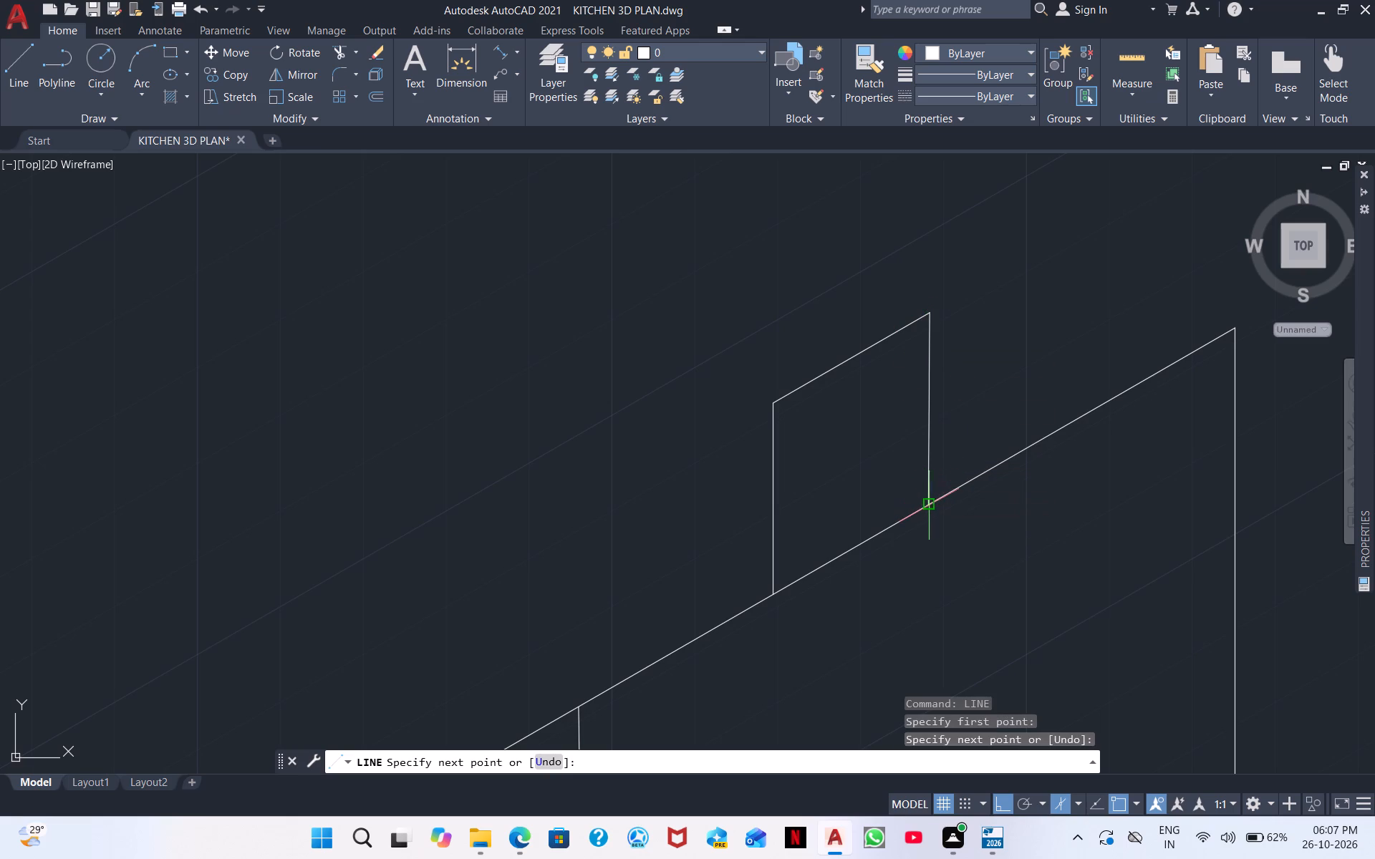
{"action": "left_click", "coordinate": [929, 505]}
{"action": "scroll", "coordinate": [954, 426], "scroll_direction": "down", "scroll_amount": 1}
{"action": "right_click", "coordinate": [987, 354]}
{"action": "left_click", "coordinate": [1046, 367]}
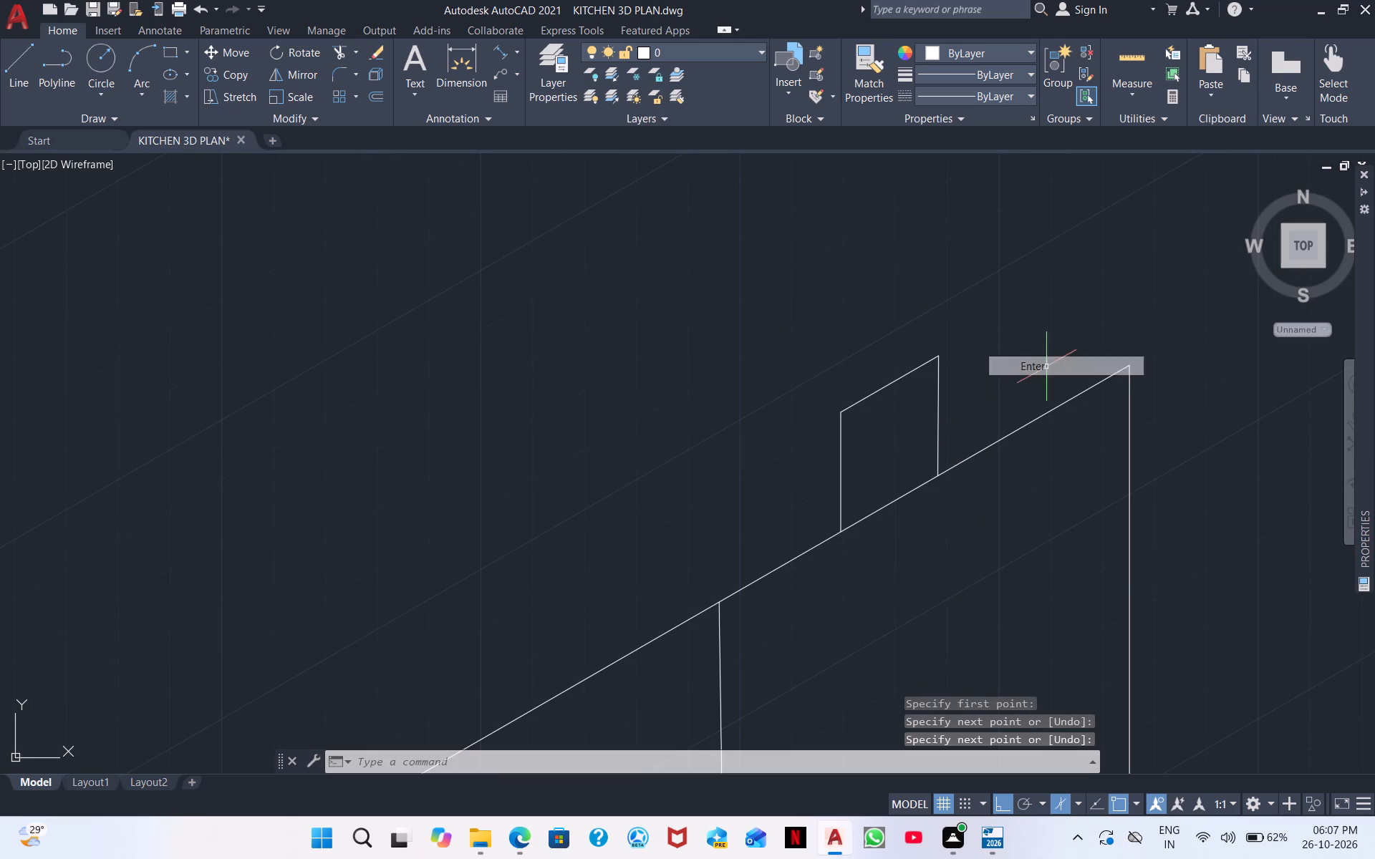
Start a handle bar on the stem with a 210° lower edge, a vertical end about 0.55 units high, and a 30° upper edge about 4 units long.
{"action": "left_click", "coordinate": [0, 74]}
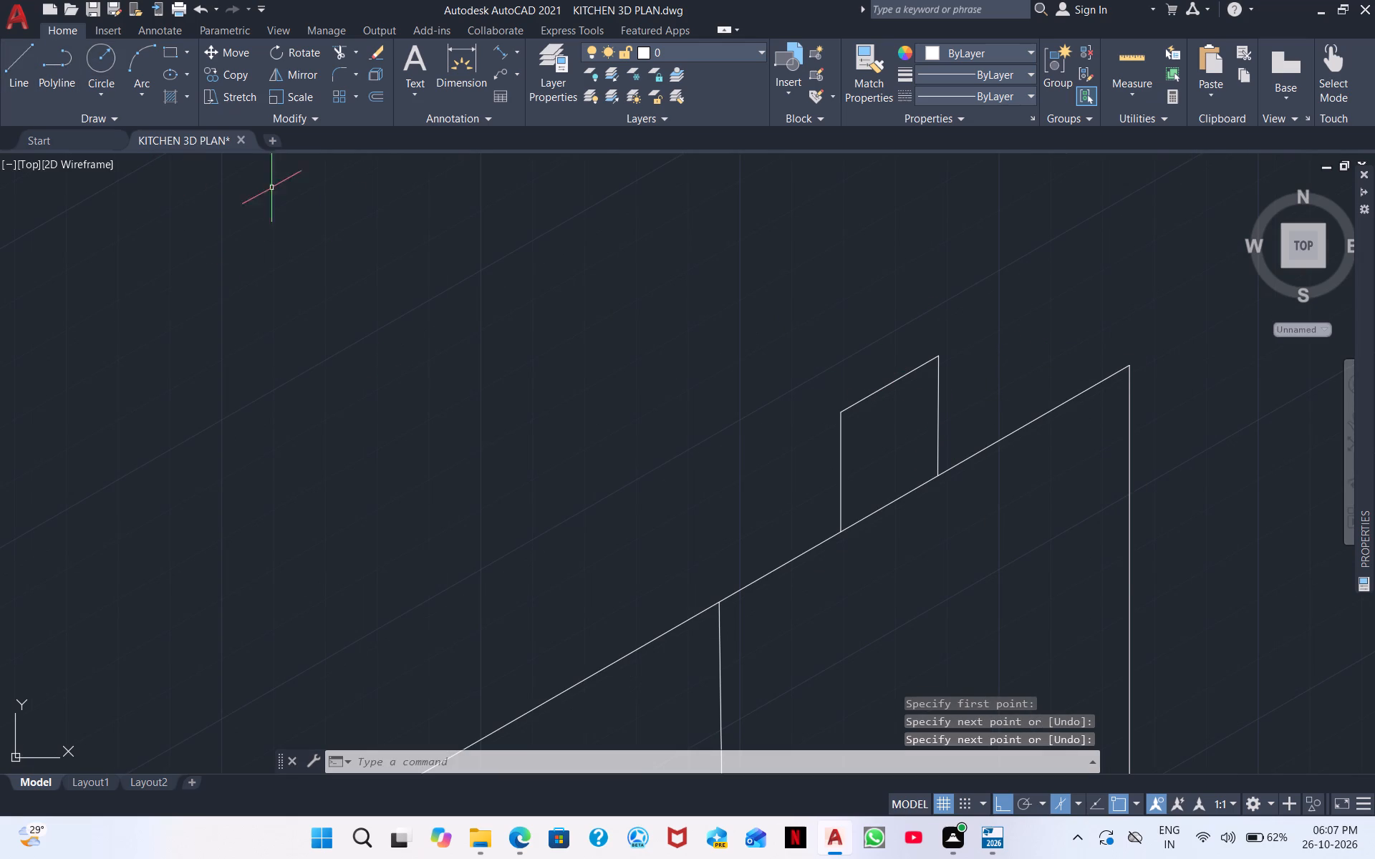
{"action": "left_click", "coordinate": [21, 65]}
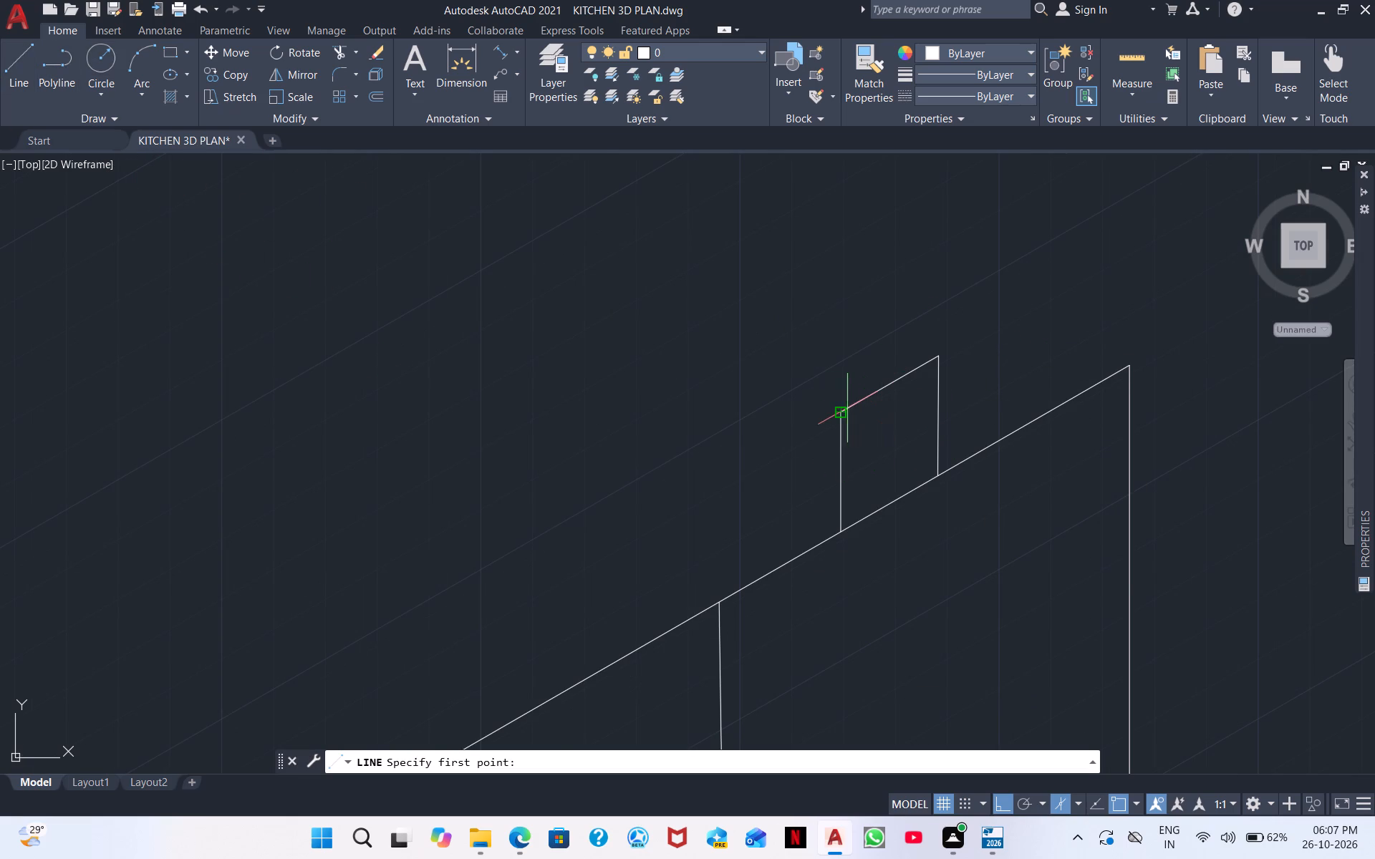
{"action": "left_click", "coordinate": [844, 408]}
{"action": "left_click", "coordinate": [667, 481]}
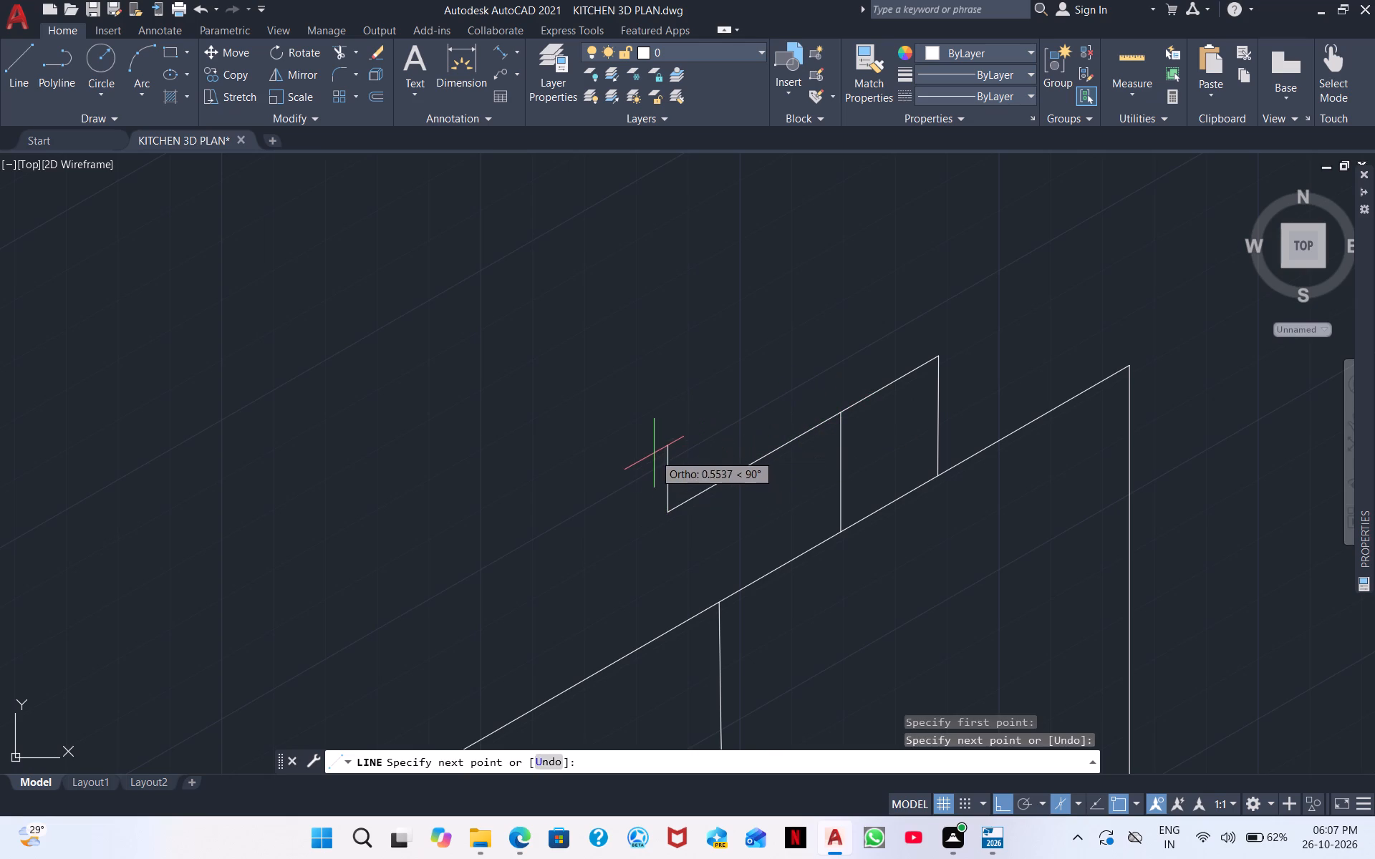
{"action": "left_click", "coordinate": [654, 453]}
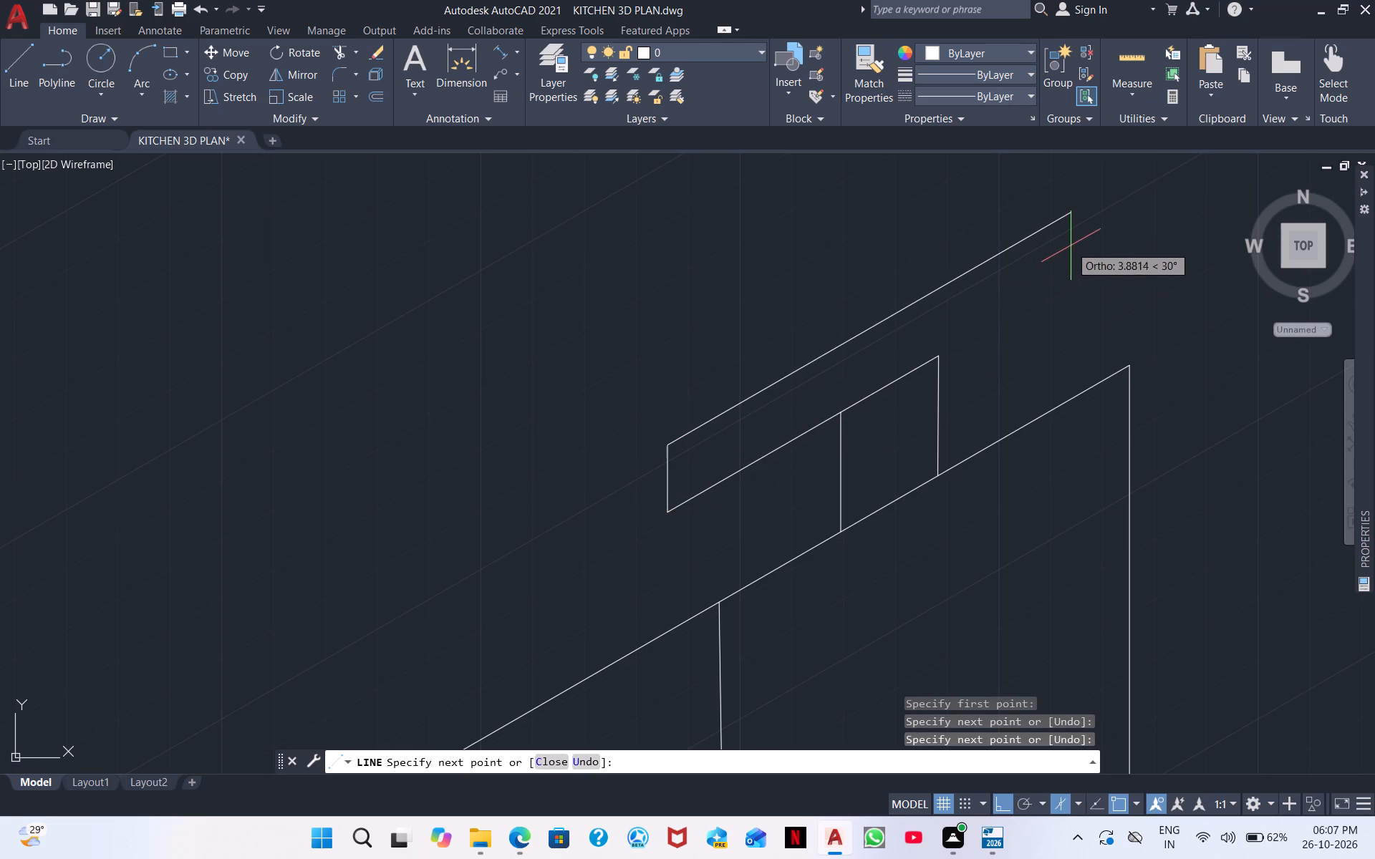
{"action": "left_click", "coordinate": [1089, 233]}
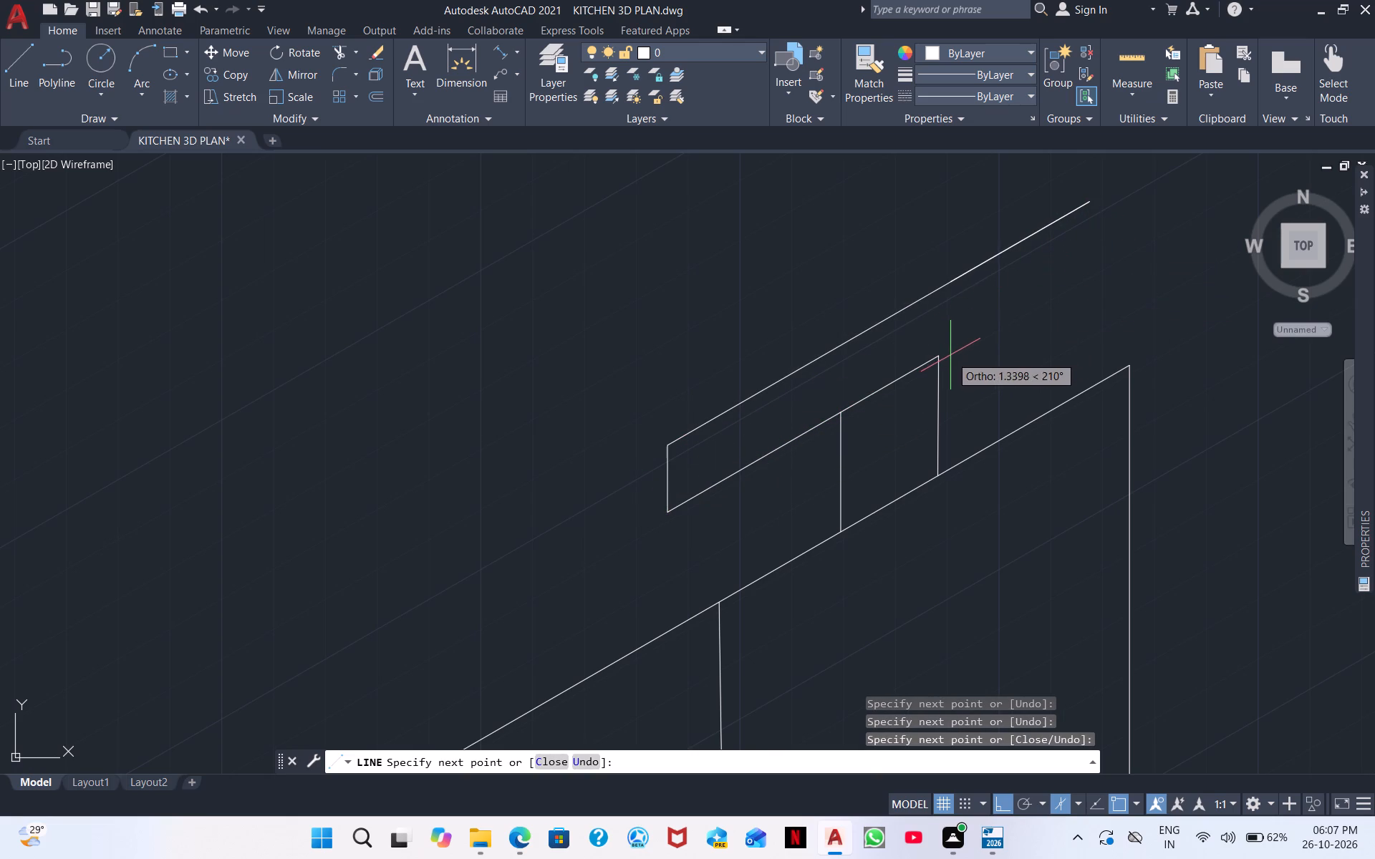
{"action": "key", "text": "Escape"}
Complete the handle bar with a 30° lower edge from the stem's other top corner, a vertical end, and a join to the upper edge.
{"action": "right_click", "coordinate": [995, 350]}
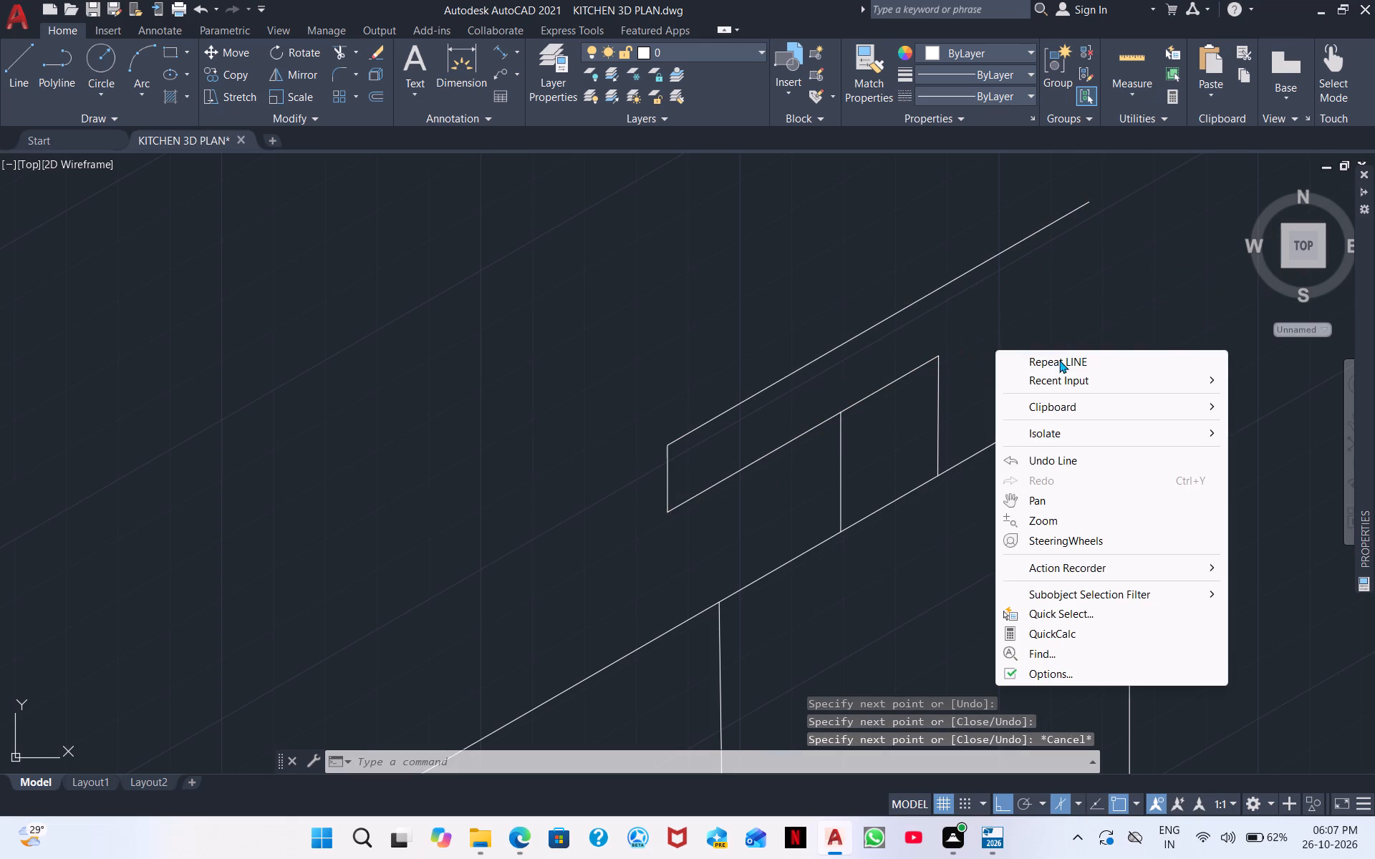
{"action": "left_click", "coordinate": [1067, 363]}
{"action": "left_click", "coordinate": [934, 361]}
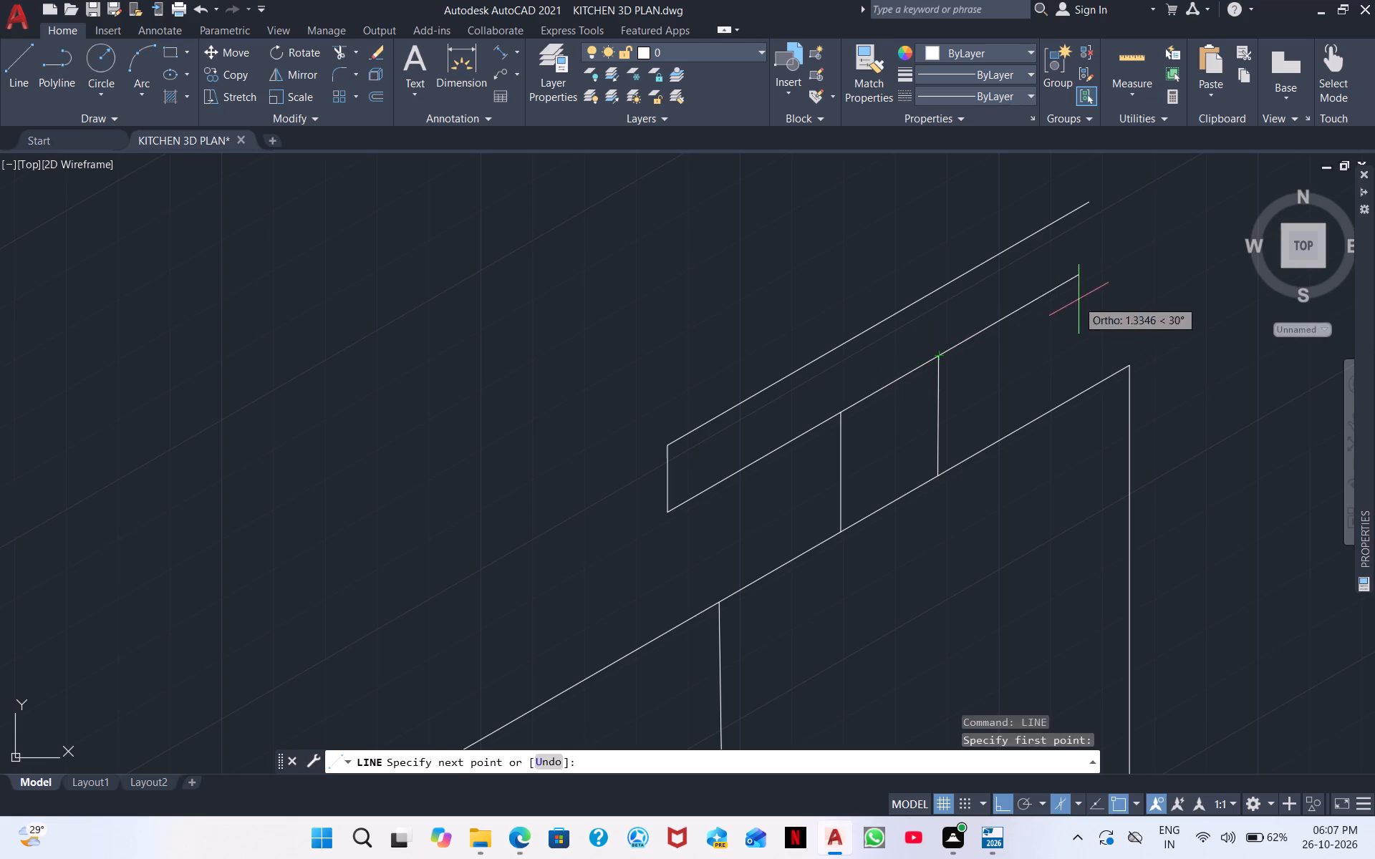
{"action": "left_click", "coordinate": [1101, 253]}
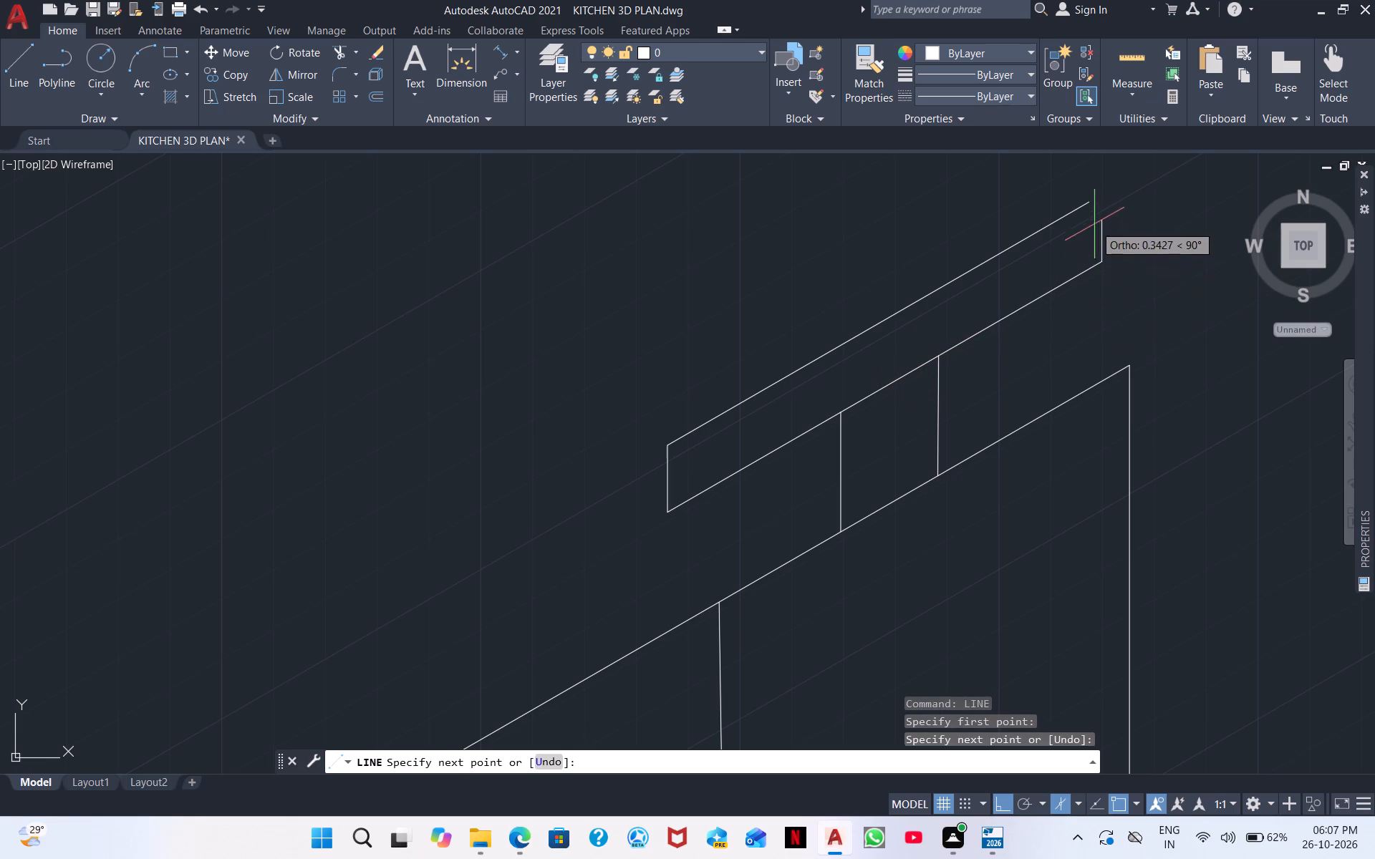
{"action": "left_click", "coordinate": [1103, 197]}
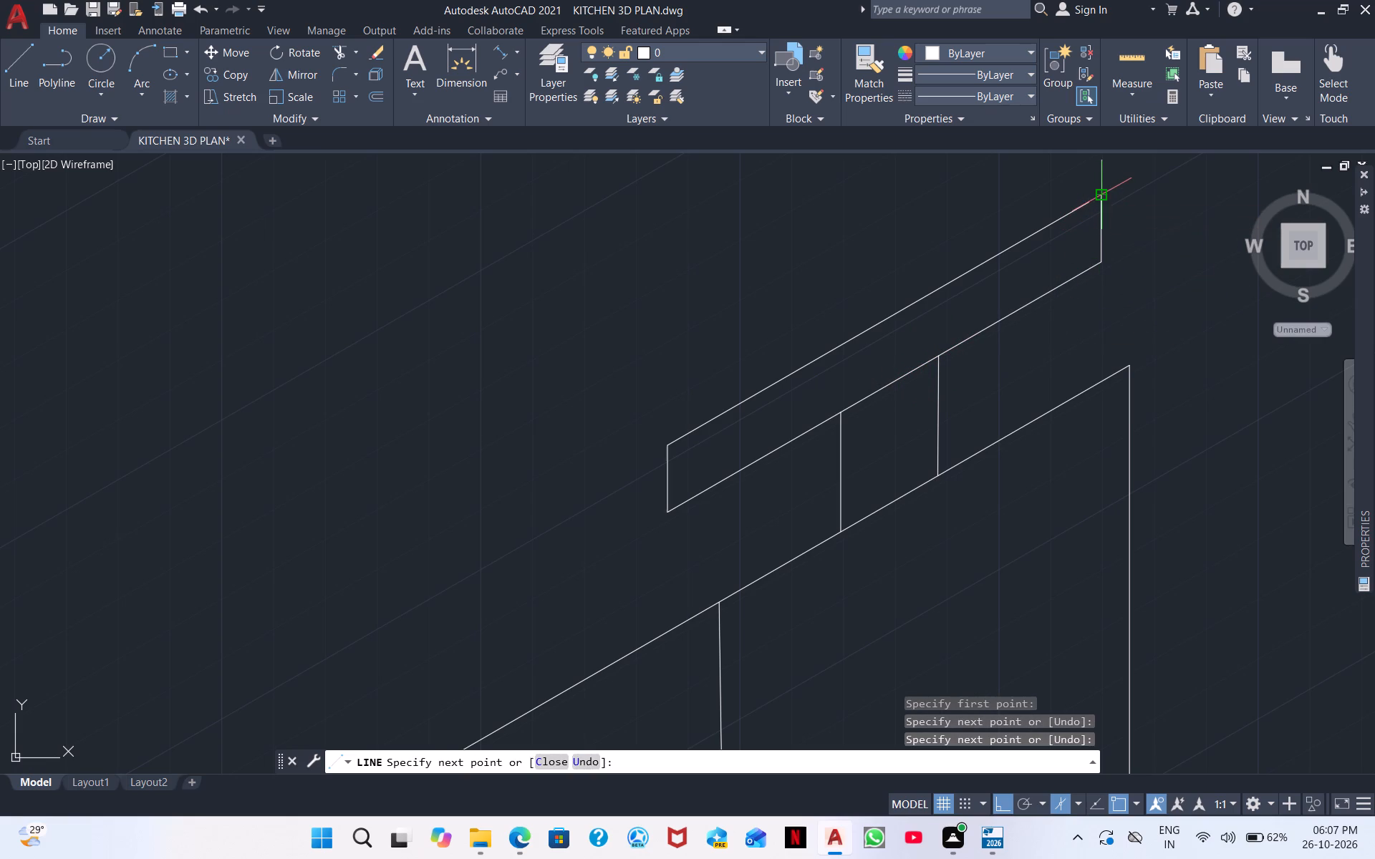
{"action": "left_click", "coordinate": [1092, 203]}
{"action": "key", "text": "Escape"}
Move the whole faucet by the inner upright's lower end onto the countertop's back edge, behind the inset outline.
{"action": "scroll", "coordinate": [1167, 257], "scroll_direction": "down", "scroll_amount": 3}
{"action": "scroll", "coordinate": [1182, 518], "scroll_direction": "down", "scroll_amount": 2}
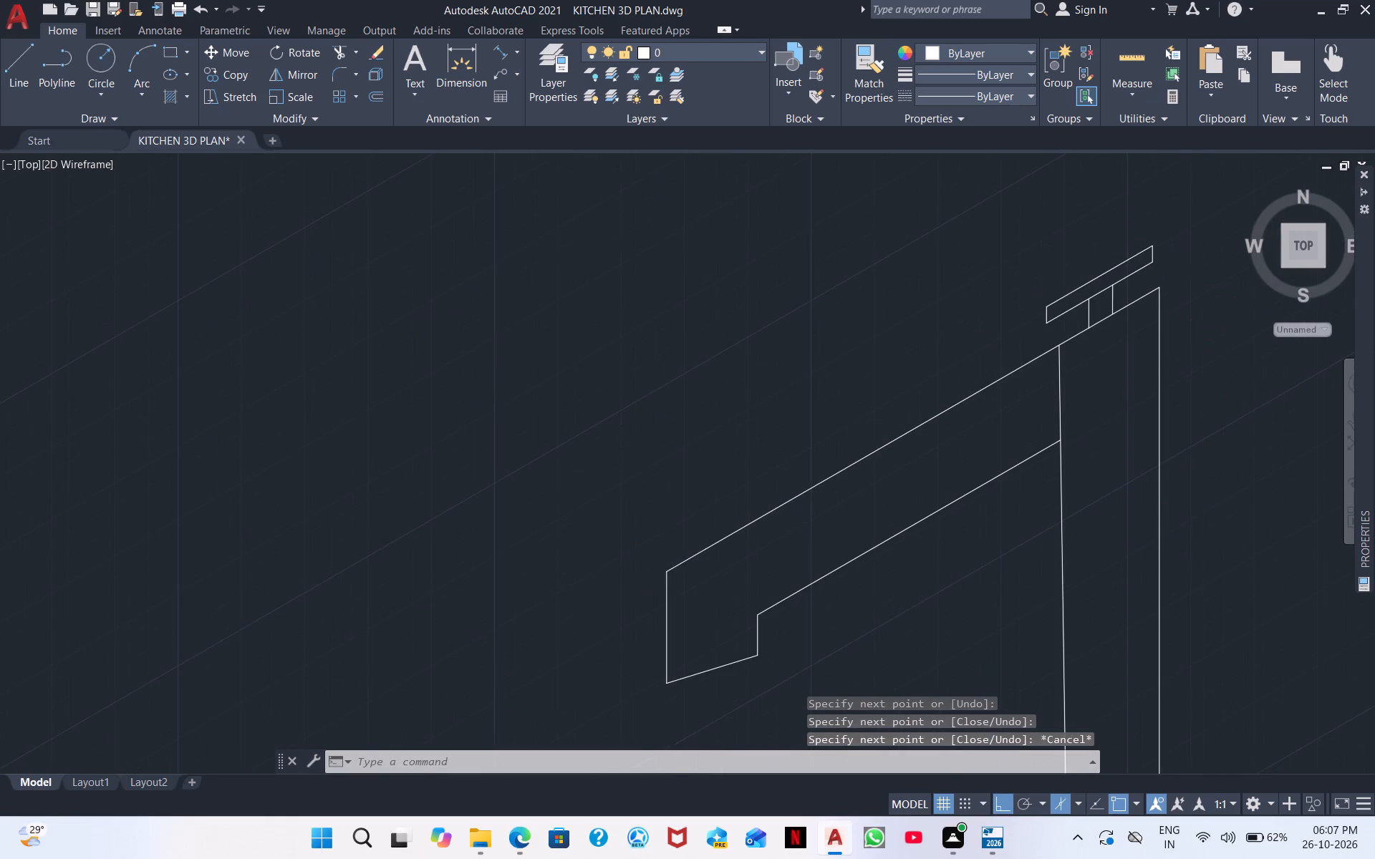
{"action": "middle_click_drag", "start_coordinate": [1224, 692], "coordinate": [1101, 438]}
{"action": "scroll", "coordinate": [1097, 432], "scroll_direction": "down", "scroll_amount": 2}
{"action": "middle_click_drag", "start_coordinate": [1093, 479], "coordinate": [1093, 489]}
{"action": "scroll", "coordinate": [1093, 487], "scroll_direction": "down", "scroll_amount": 1}
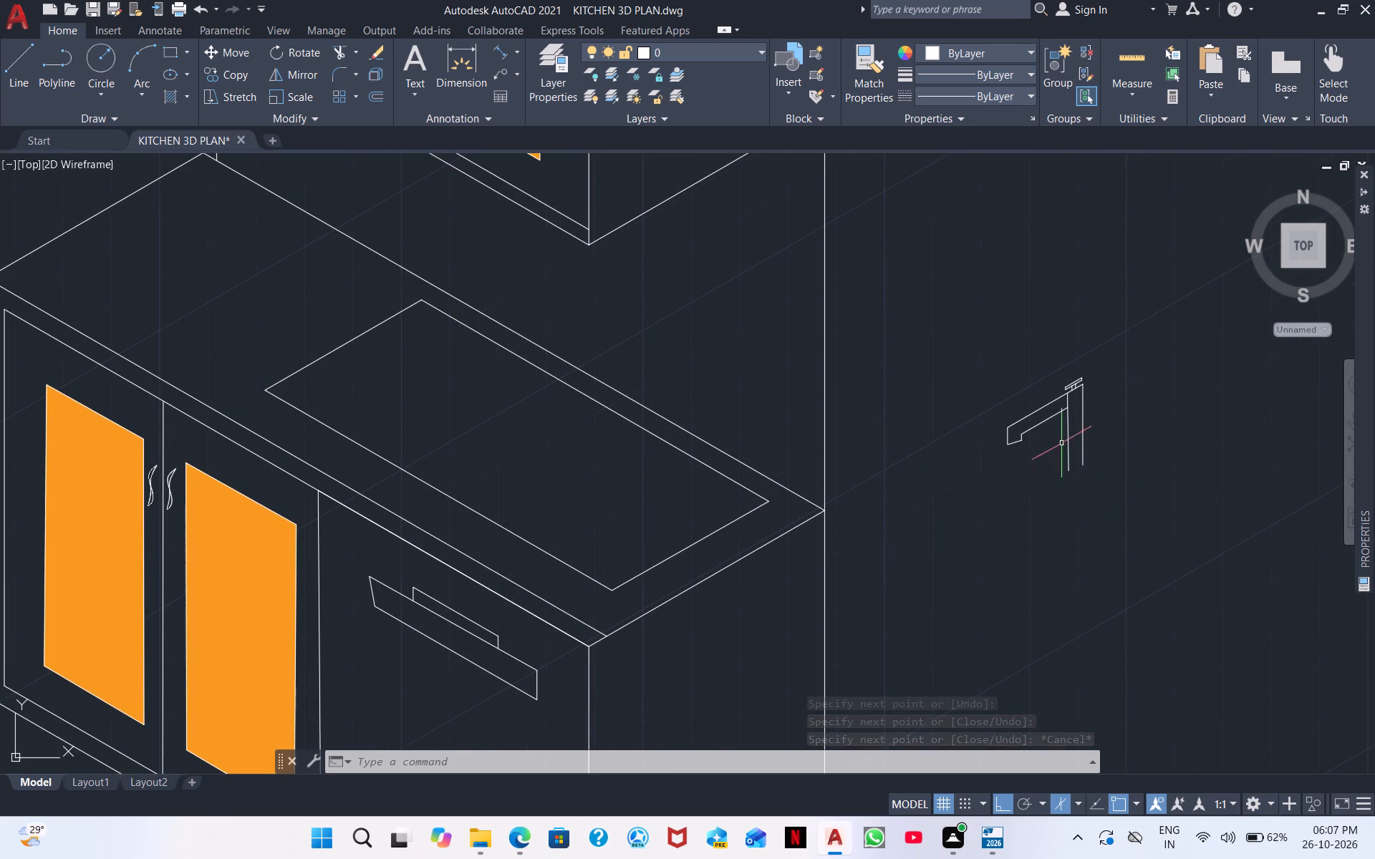
{"action": "left_click", "coordinate": [1154, 476]}
{"action": "left_click", "coordinate": [987, 328]}
{"action": "right_click", "coordinate": [1149, 498]}
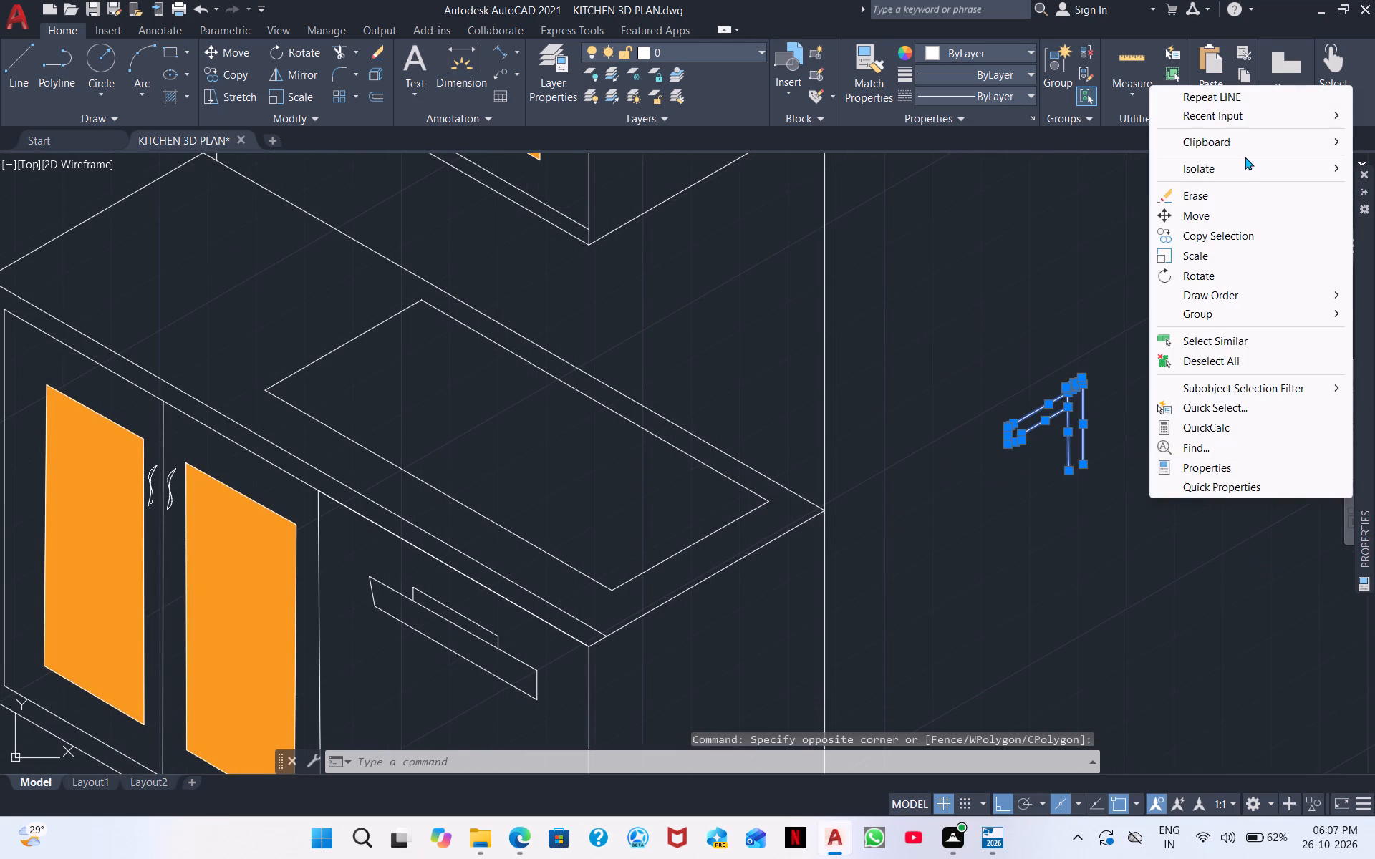
{"action": "left_click", "coordinate": [1201, 213]}
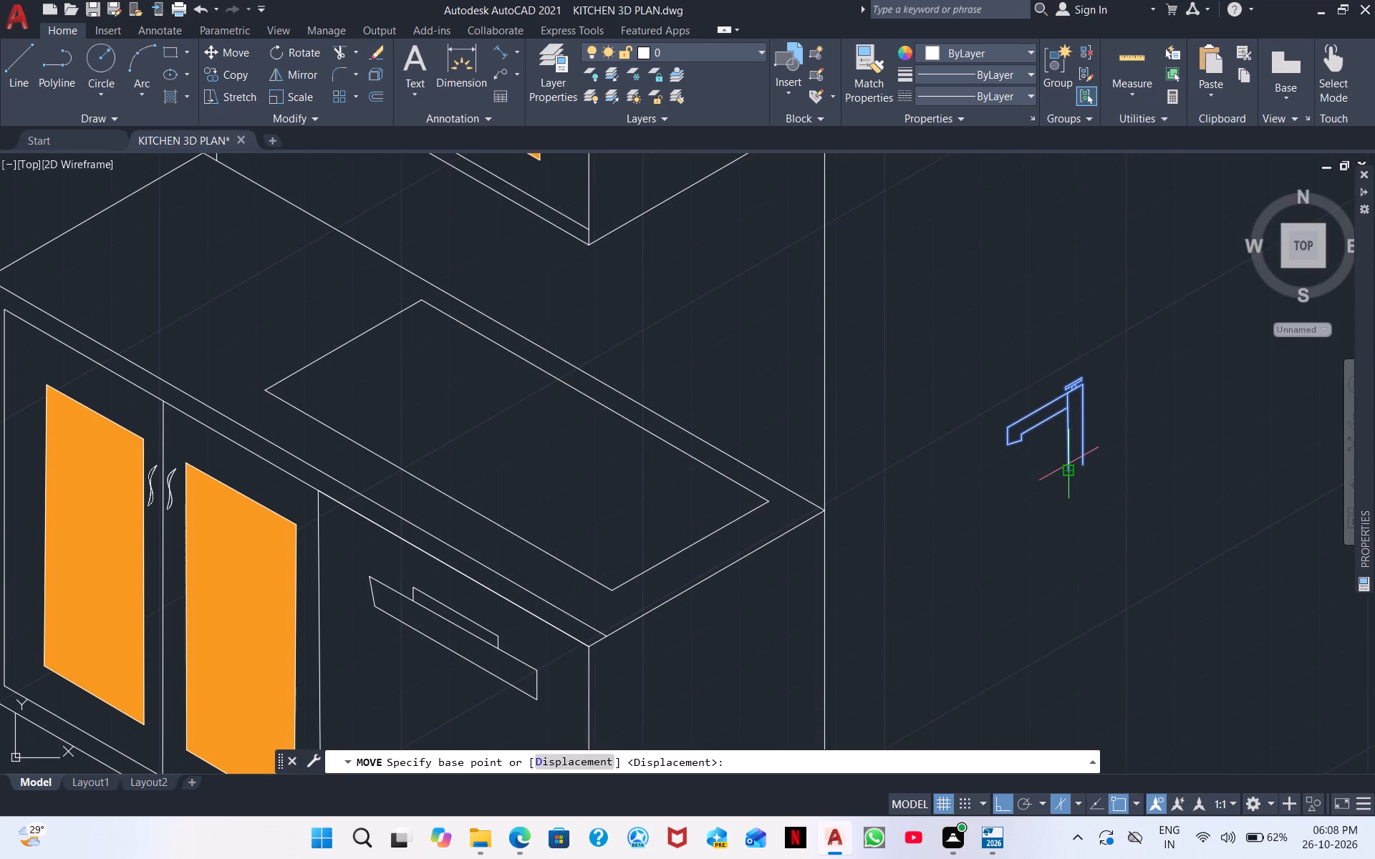
{"action": "left_click", "coordinate": [1068, 464]}
{"action": "left_click", "coordinate": [637, 397]}
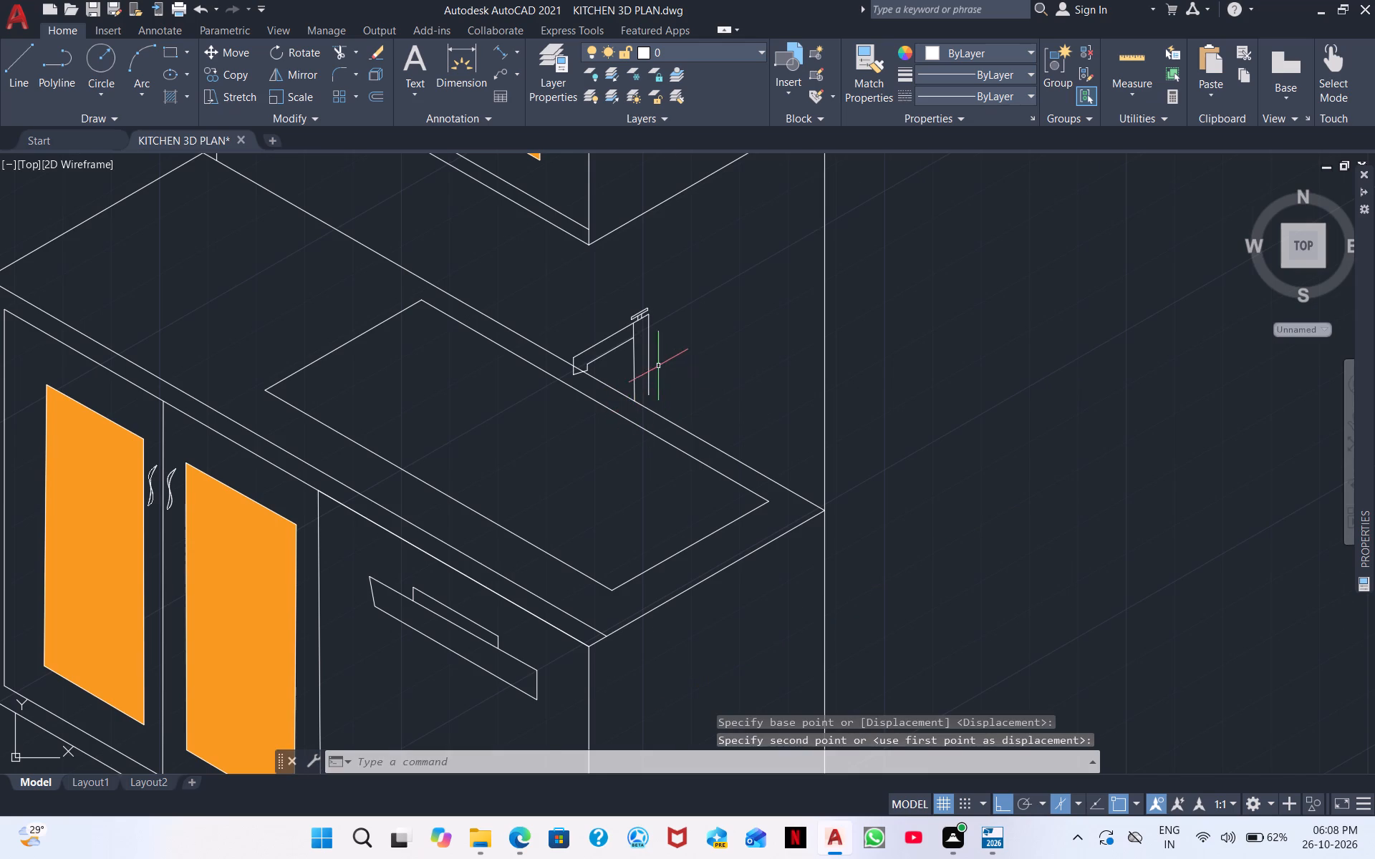
Move the faucet again, using the outer upright's lower end as base point, so that end sits on the countertop's back edge.
{"action": "scroll", "coordinate": [658, 366], "scroll_direction": "down", "scroll_amount": 2}
{"action": "scroll", "coordinate": [667, 367], "scroll_direction": "up", "scroll_amount": 4}
{"action": "scroll", "coordinate": [593, 417], "scroll_direction": "up", "scroll_amount": 2}
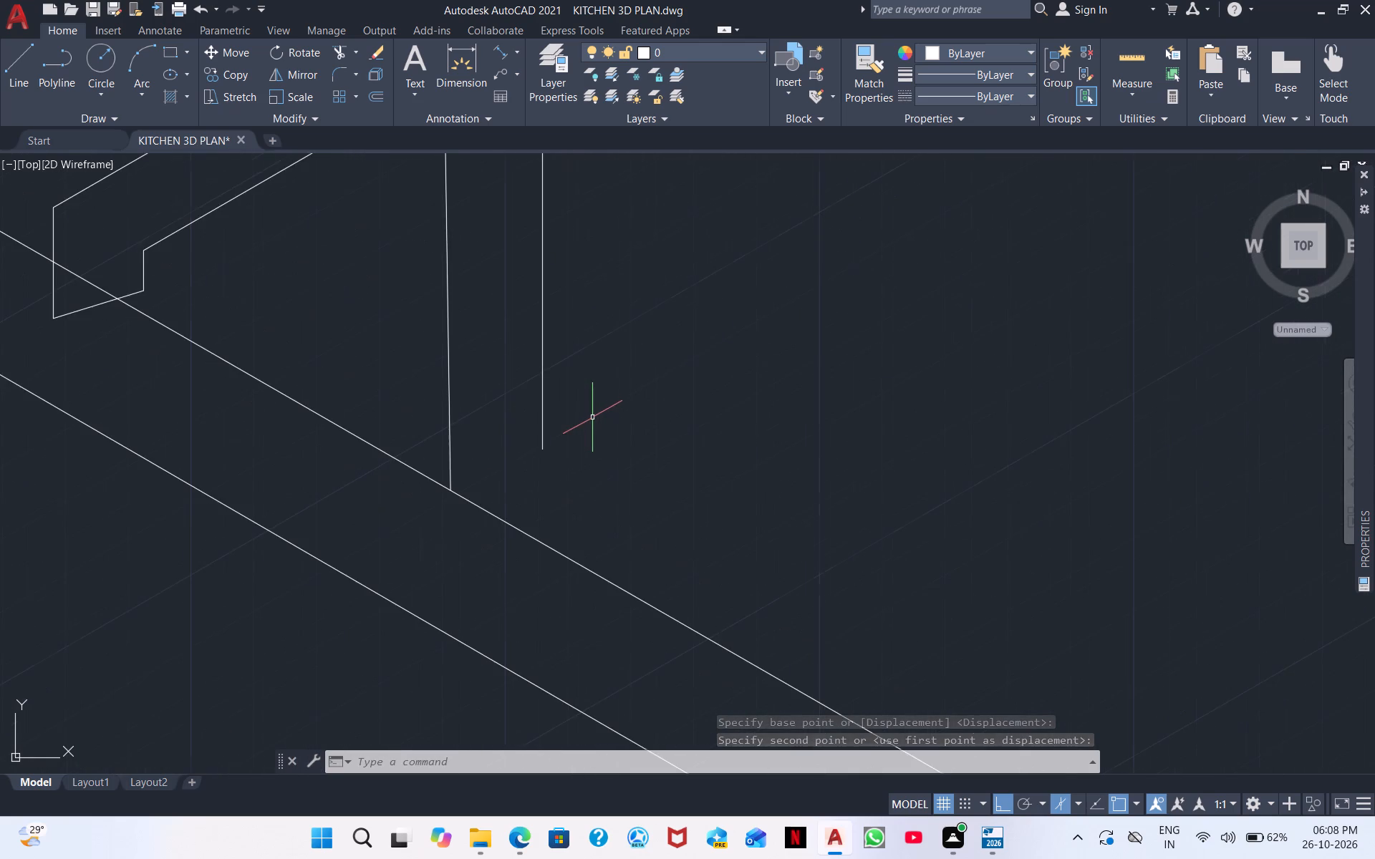
{"action": "middle_click_drag", "start_coordinate": [607, 427], "coordinate": [742, 566]}
{"action": "left_click", "coordinate": [767, 553]}
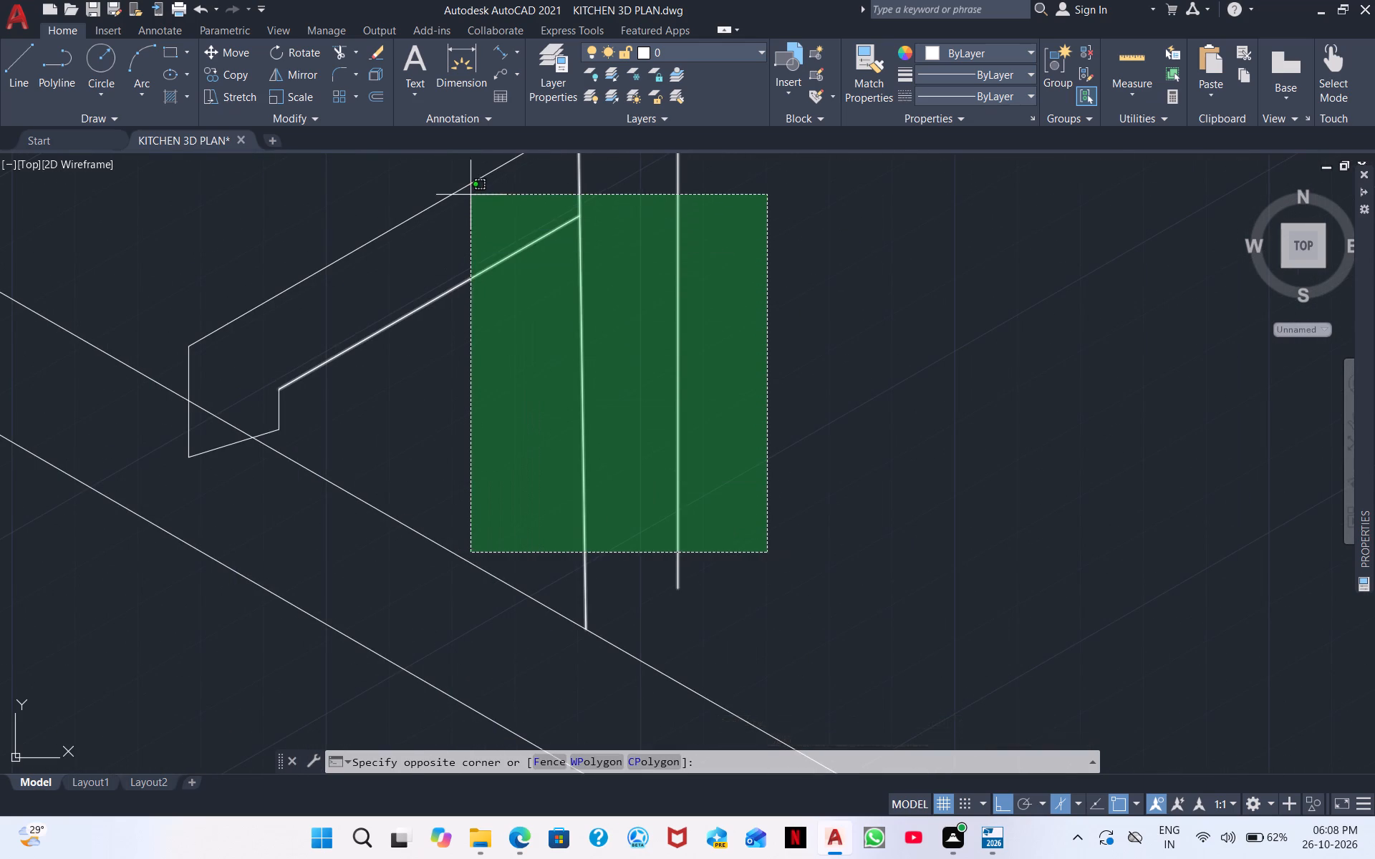
{"action": "left_click", "coordinate": [480, 190]}
{"action": "scroll", "coordinate": [554, 299], "scroll_direction": "down", "scroll_amount": 2}
{"action": "middle_click_drag", "start_coordinate": [627, 353], "coordinate": [695, 384]}
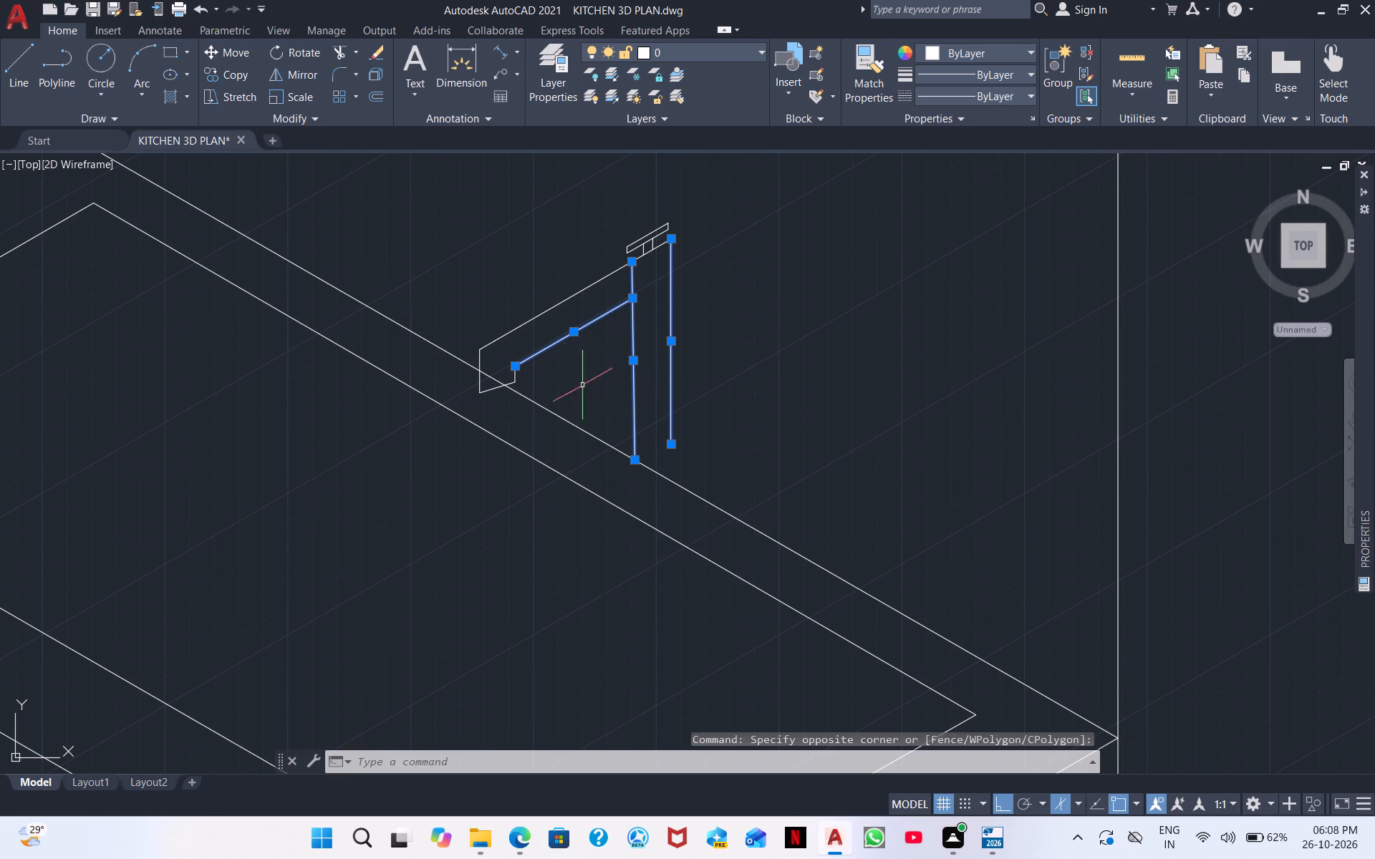
{"action": "left_click", "coordinate": [516, 372]}
{"action": "left_click", "coordinate": [491, 387]}
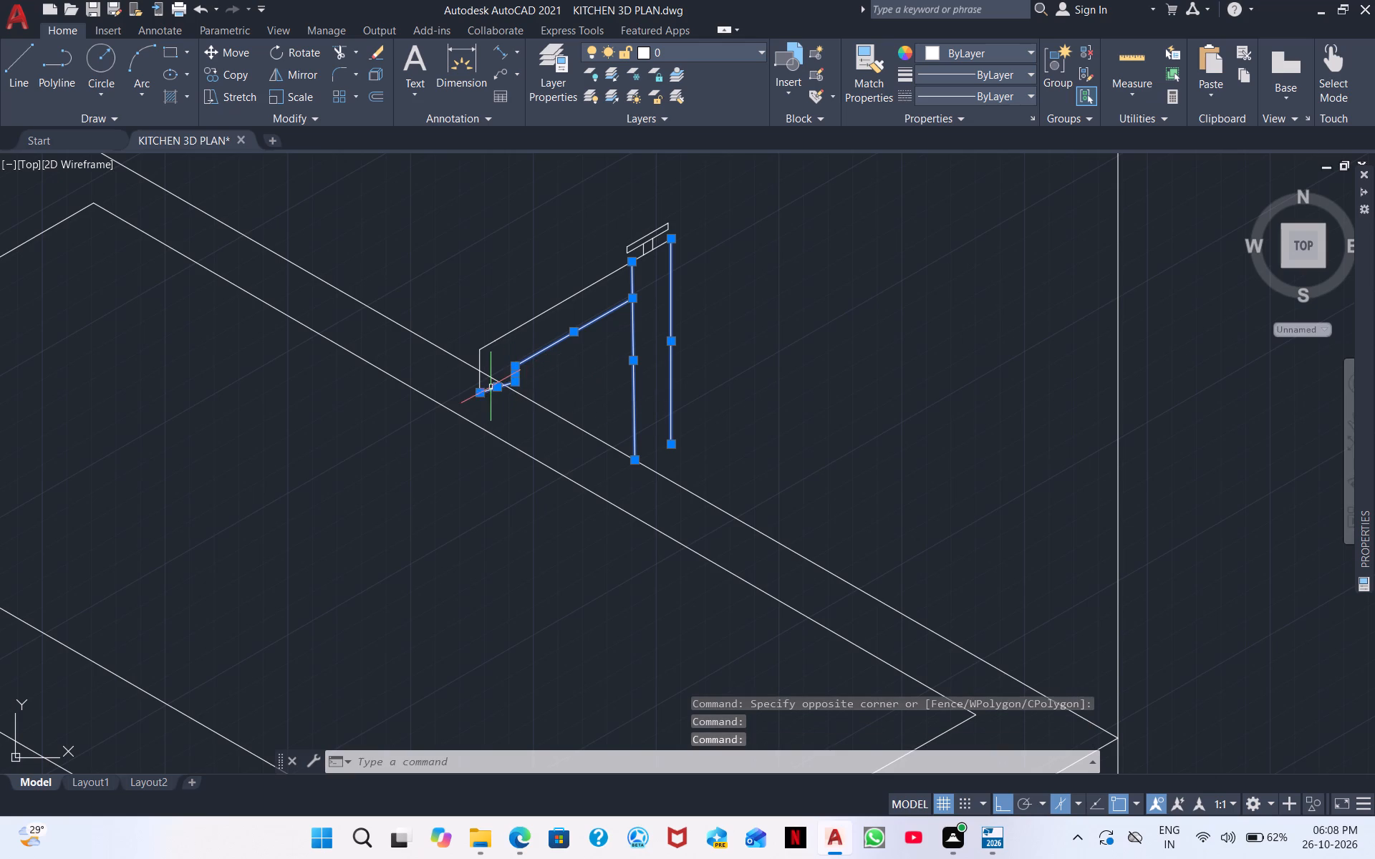
{"action": "left_click", "coordinate": [481, 361]}
{"action": "left_click", "coordinate": [496, 337]}
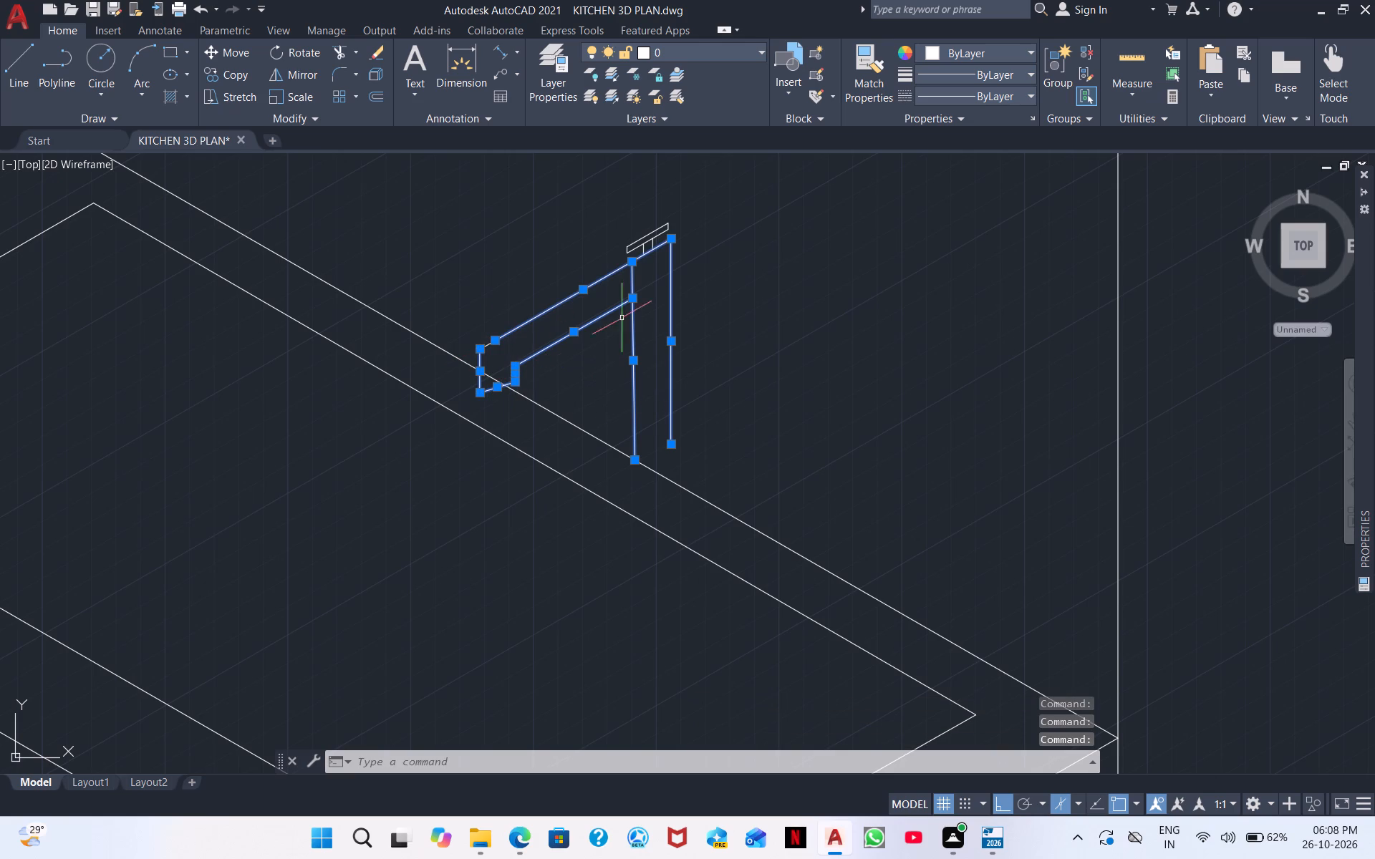
{"action": "left_click", "coordinate": [696, 280]}
{"action": "left_click", "coordinate": [628, 211]}
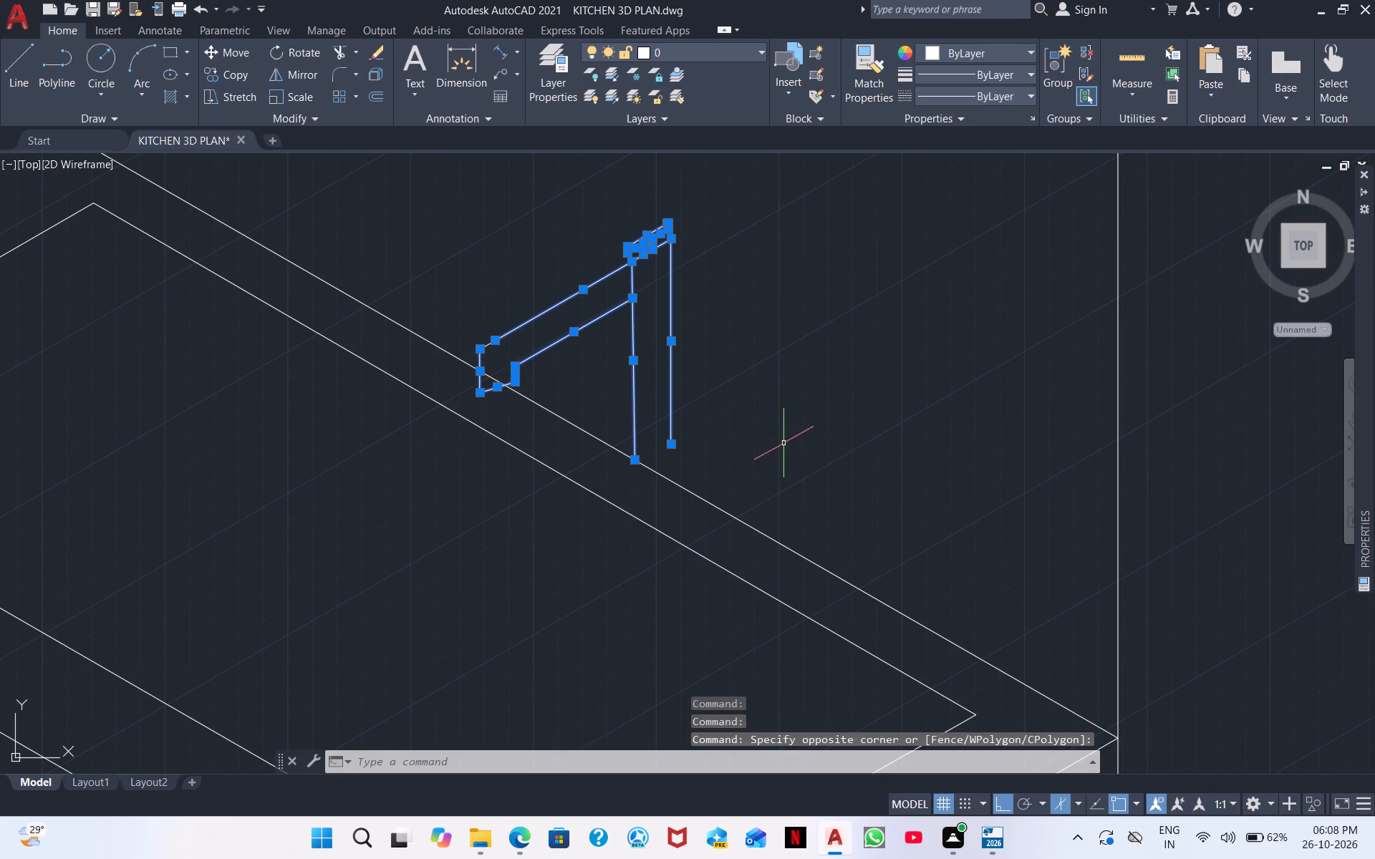
{"action": "right_click", "coordinate": [769, 448]}
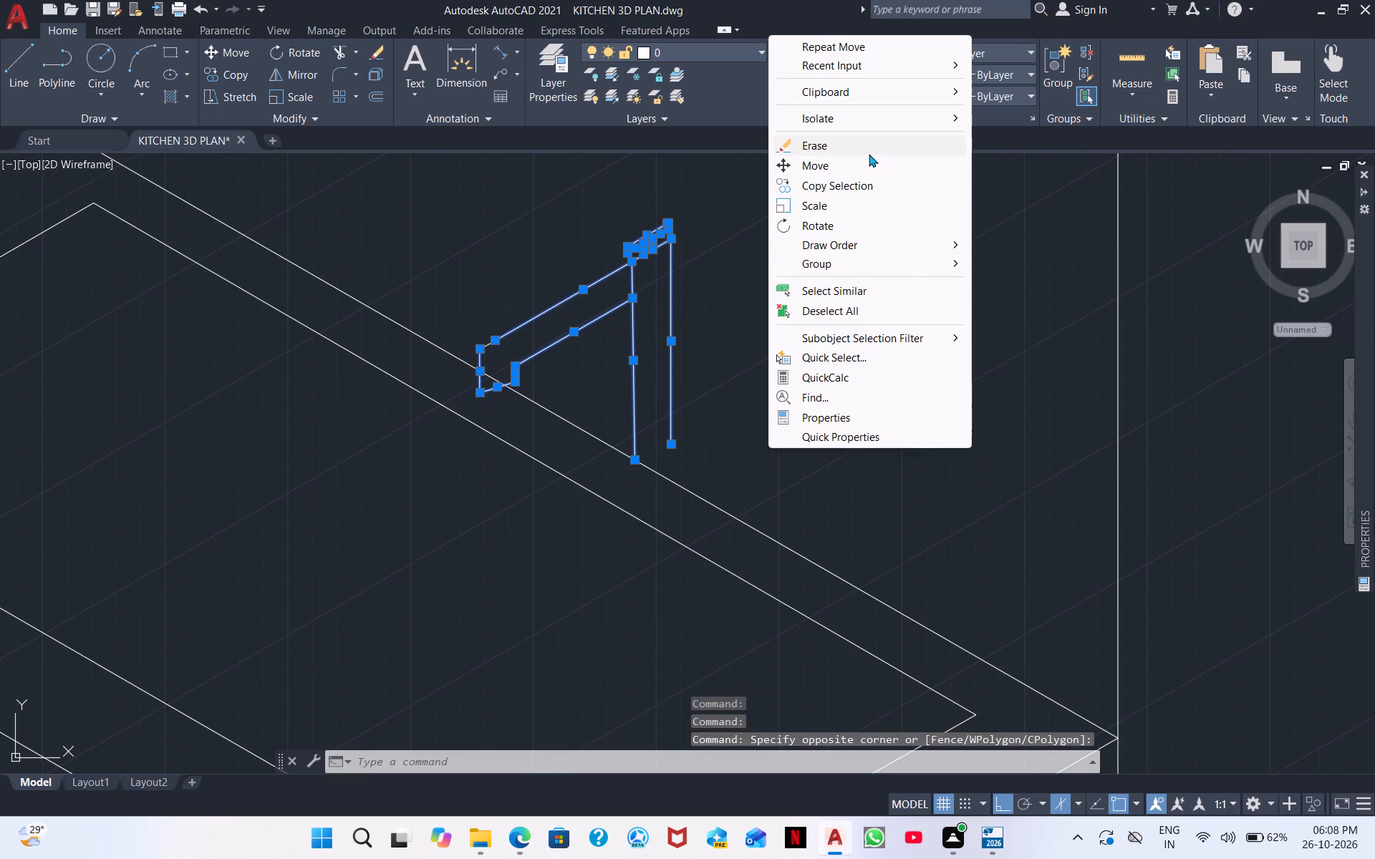
{"action": "left_click", "coordinate": [860, 162]}
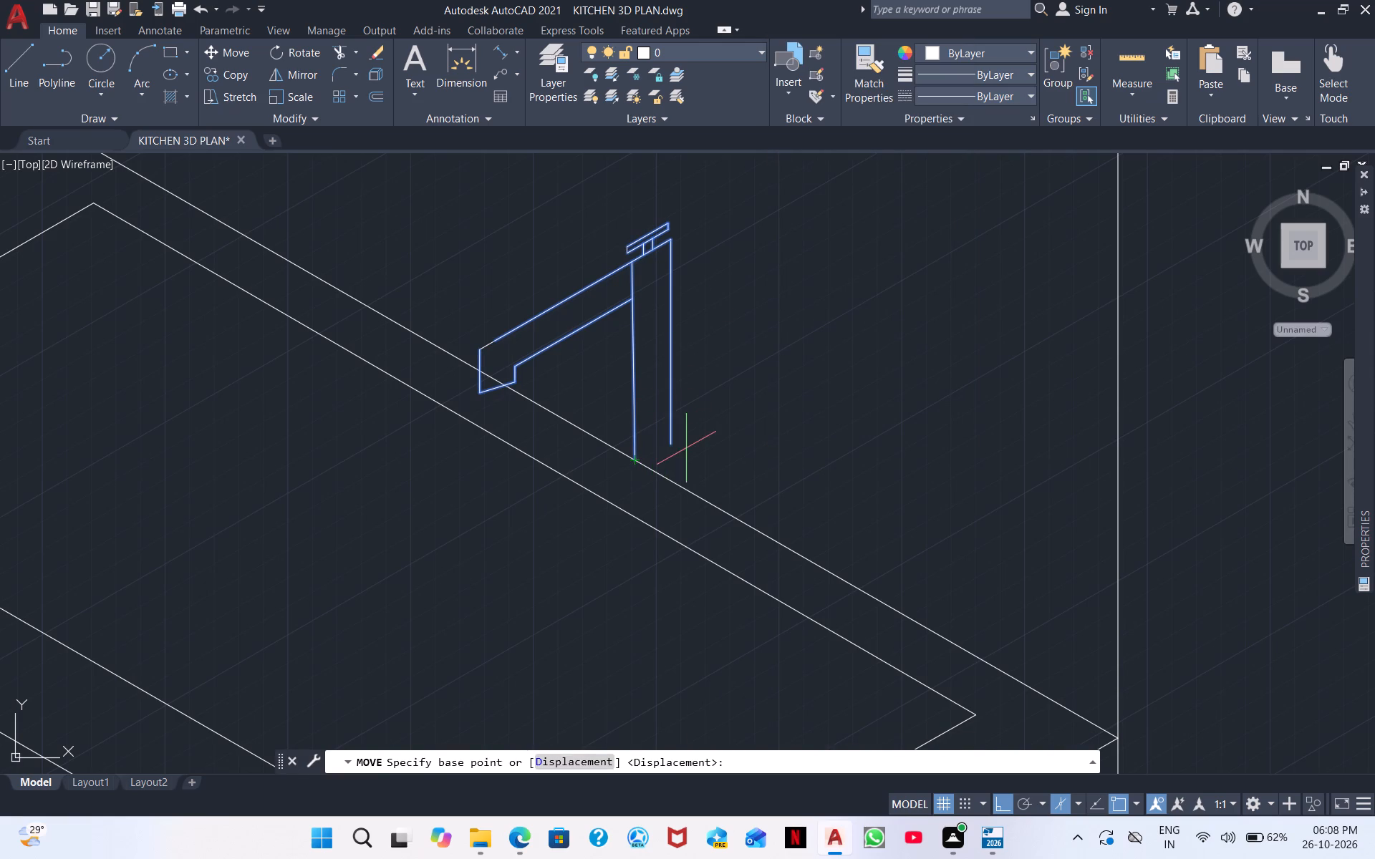
{"action": "left_click", "coordinate": [672, 443]}
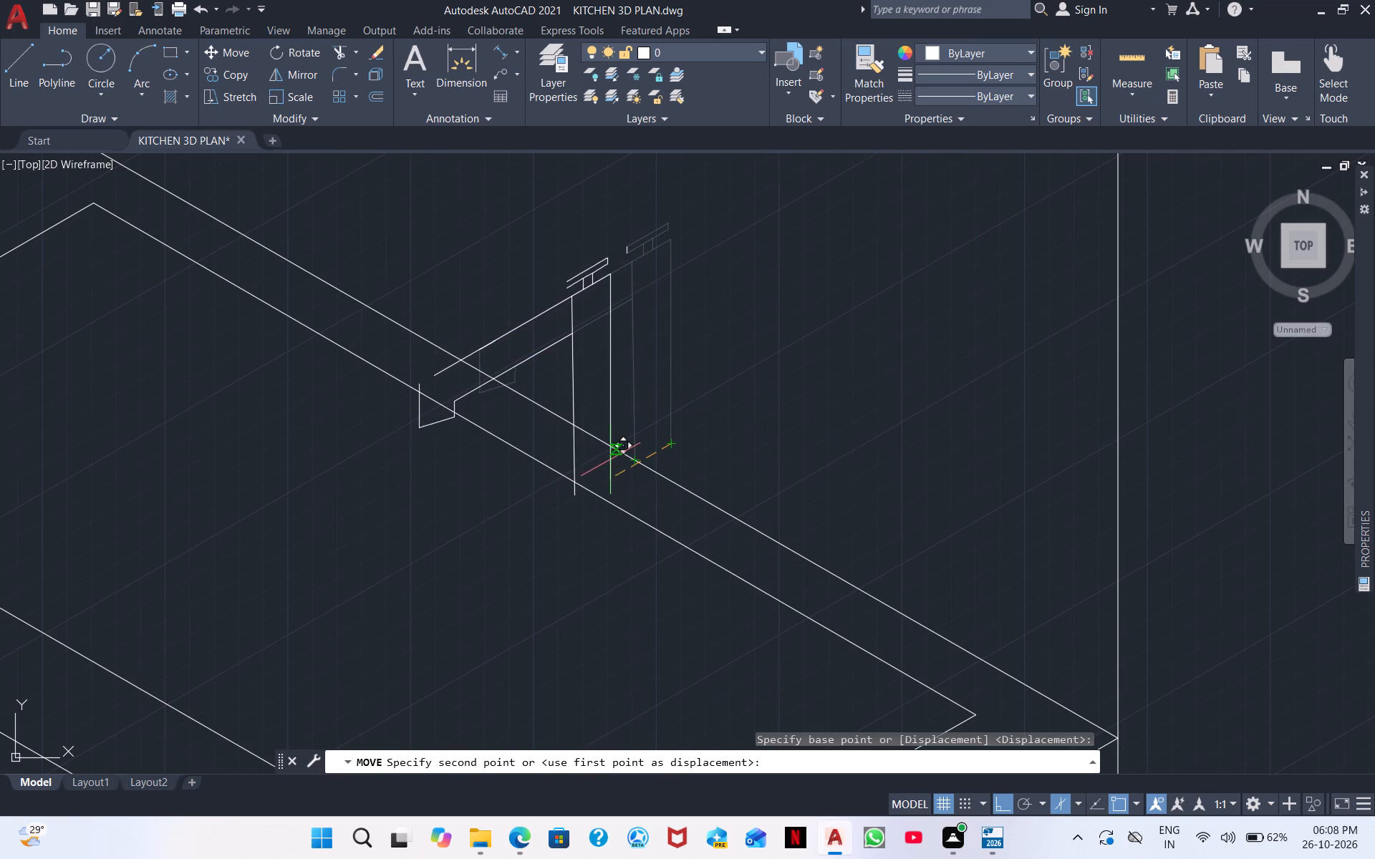
{"action": "left_click", "coordinate": [623, 464]}
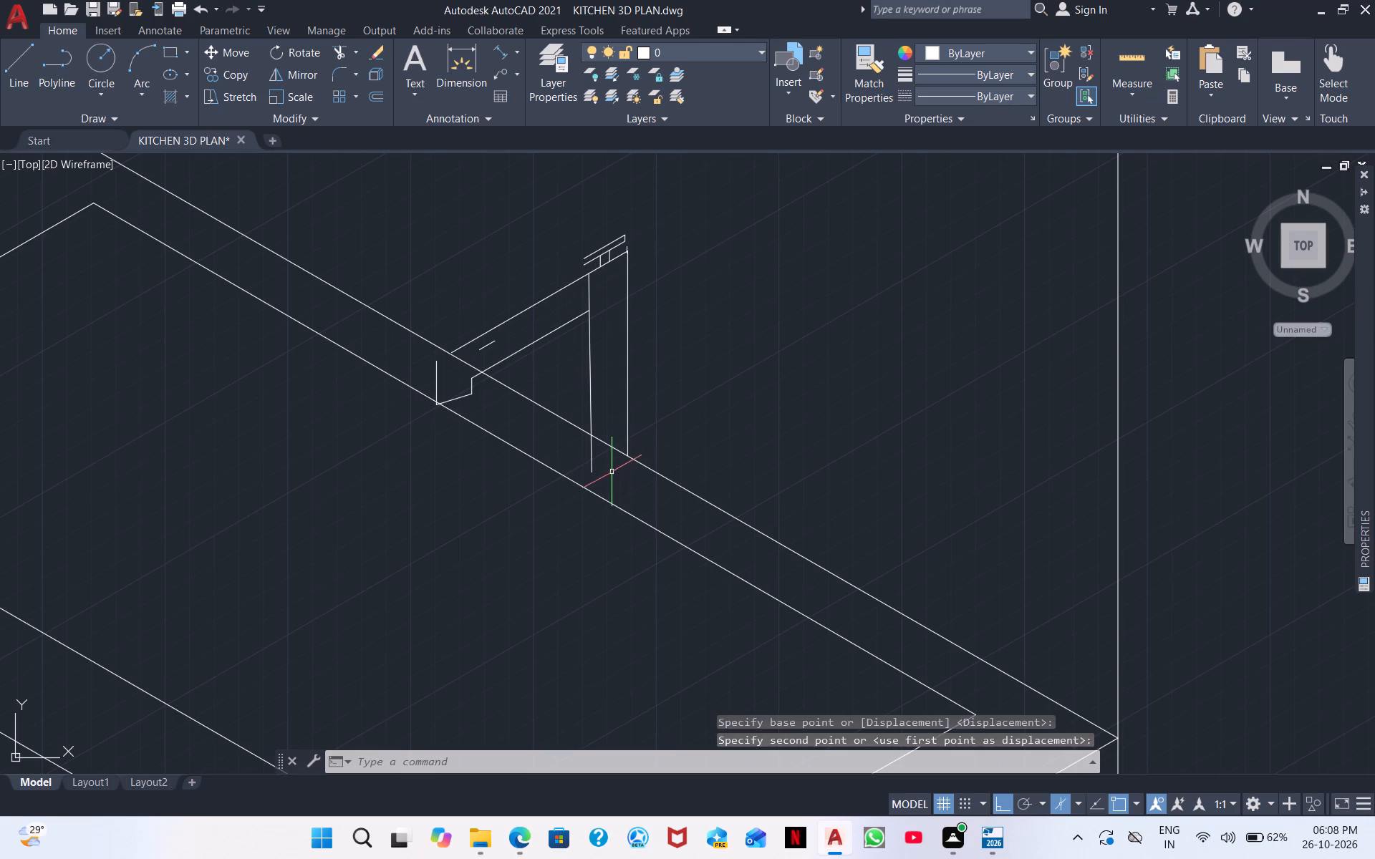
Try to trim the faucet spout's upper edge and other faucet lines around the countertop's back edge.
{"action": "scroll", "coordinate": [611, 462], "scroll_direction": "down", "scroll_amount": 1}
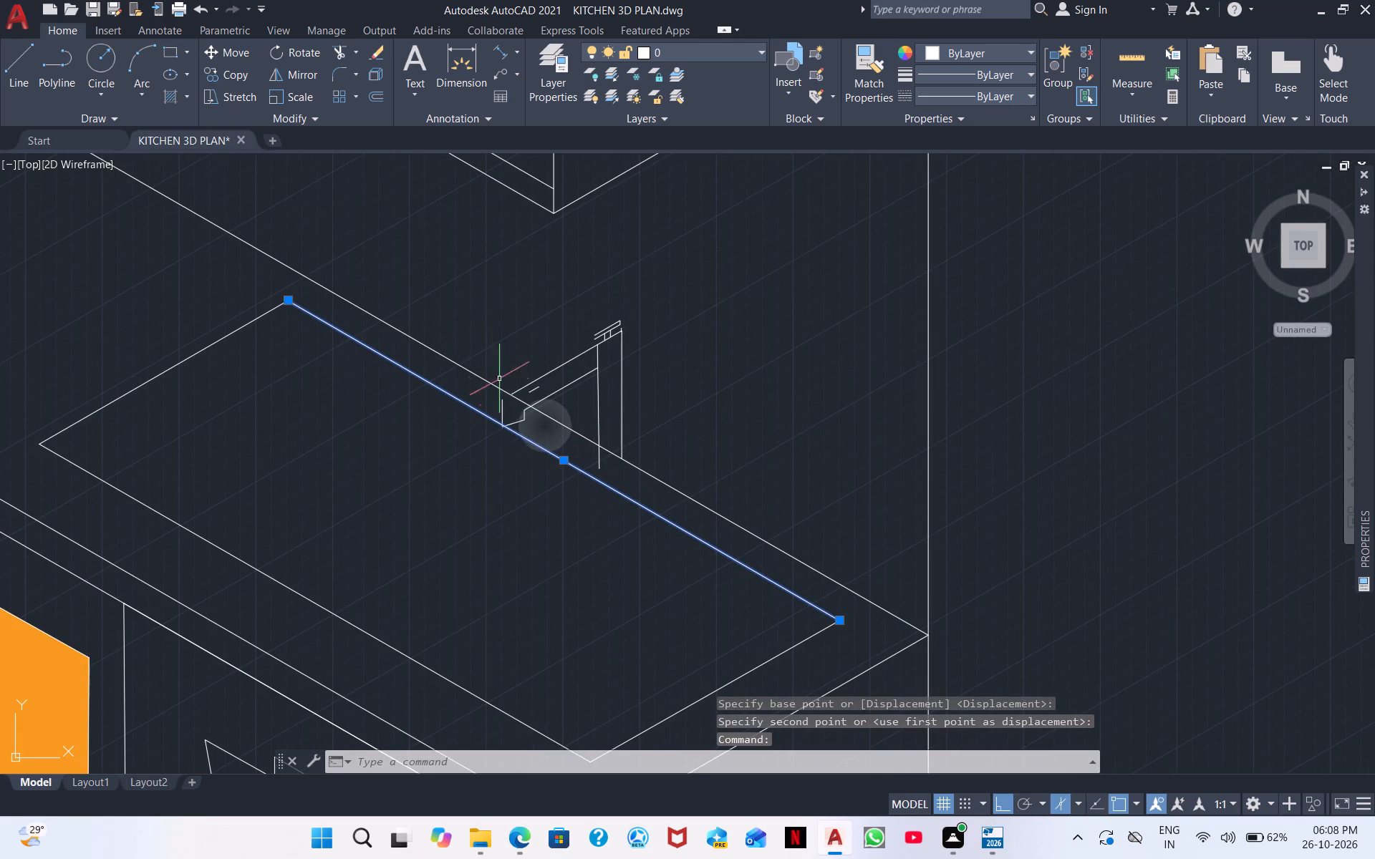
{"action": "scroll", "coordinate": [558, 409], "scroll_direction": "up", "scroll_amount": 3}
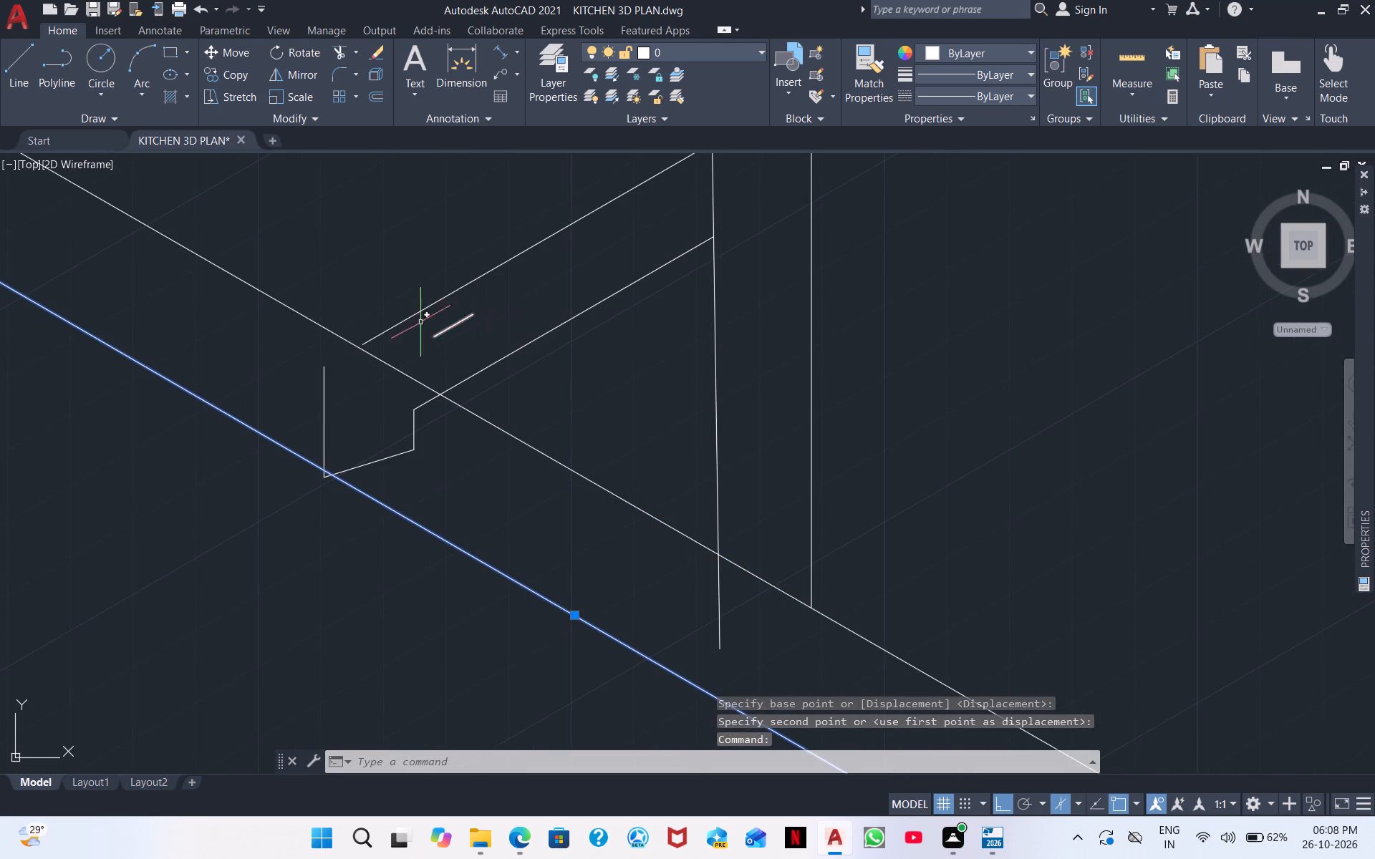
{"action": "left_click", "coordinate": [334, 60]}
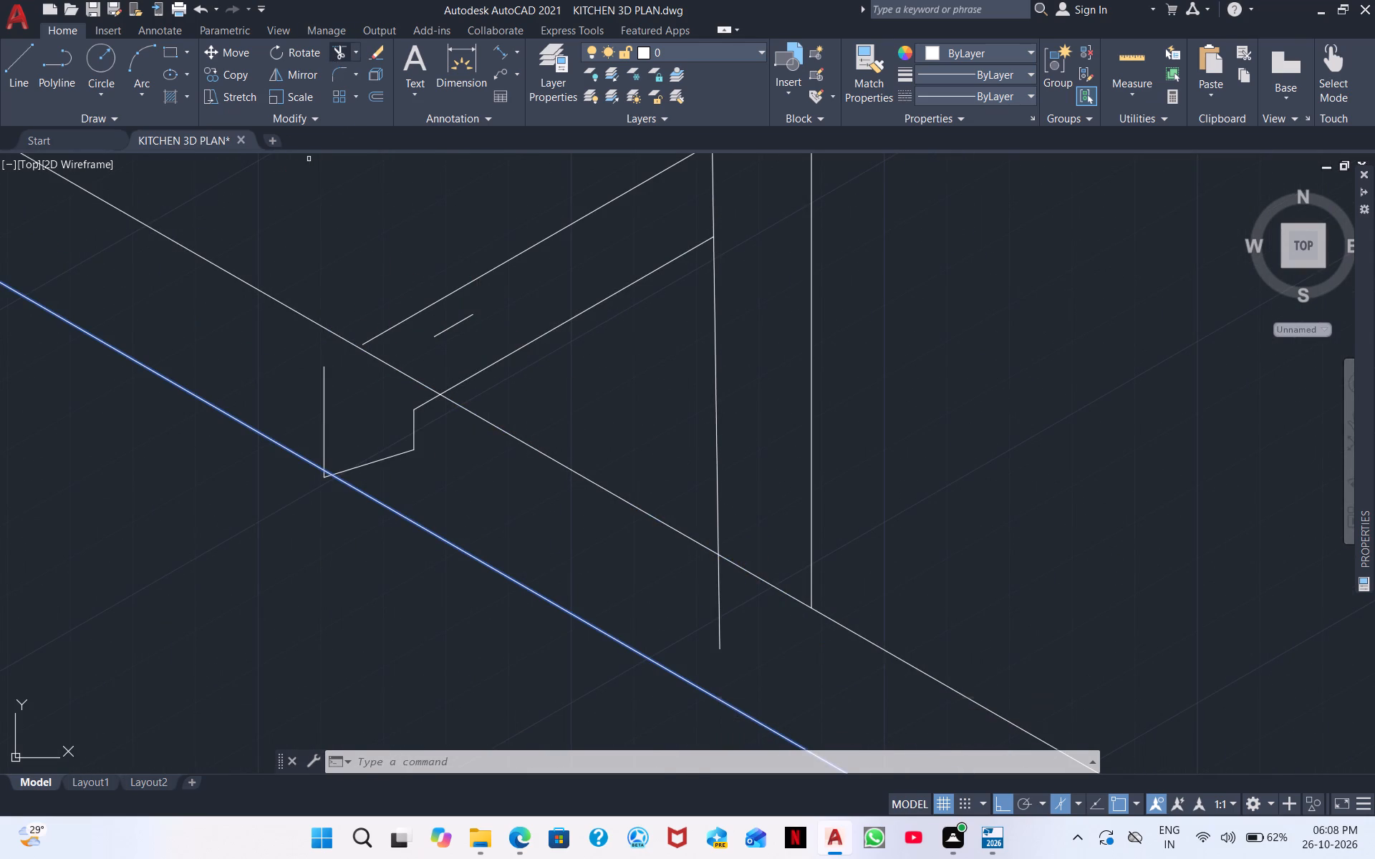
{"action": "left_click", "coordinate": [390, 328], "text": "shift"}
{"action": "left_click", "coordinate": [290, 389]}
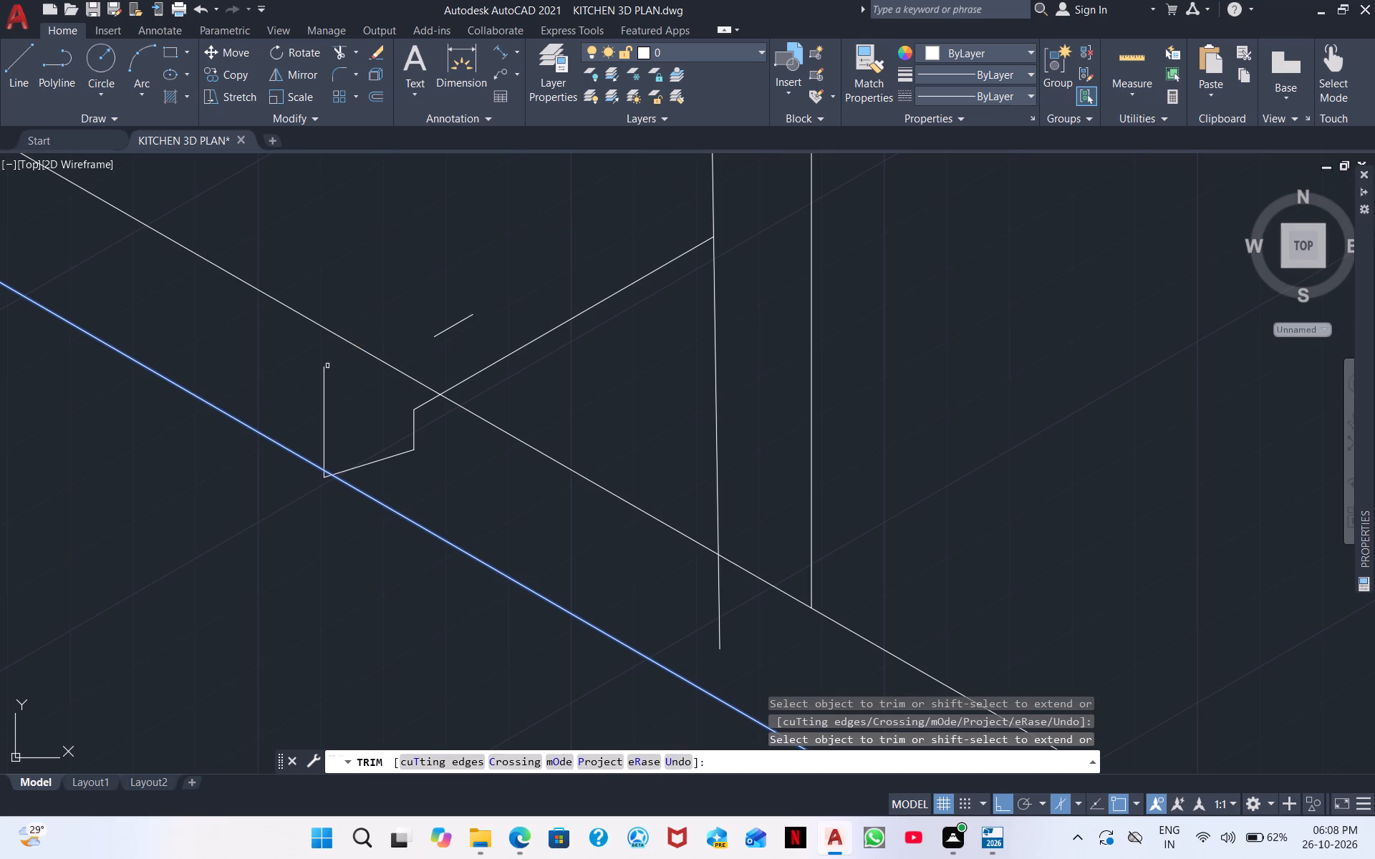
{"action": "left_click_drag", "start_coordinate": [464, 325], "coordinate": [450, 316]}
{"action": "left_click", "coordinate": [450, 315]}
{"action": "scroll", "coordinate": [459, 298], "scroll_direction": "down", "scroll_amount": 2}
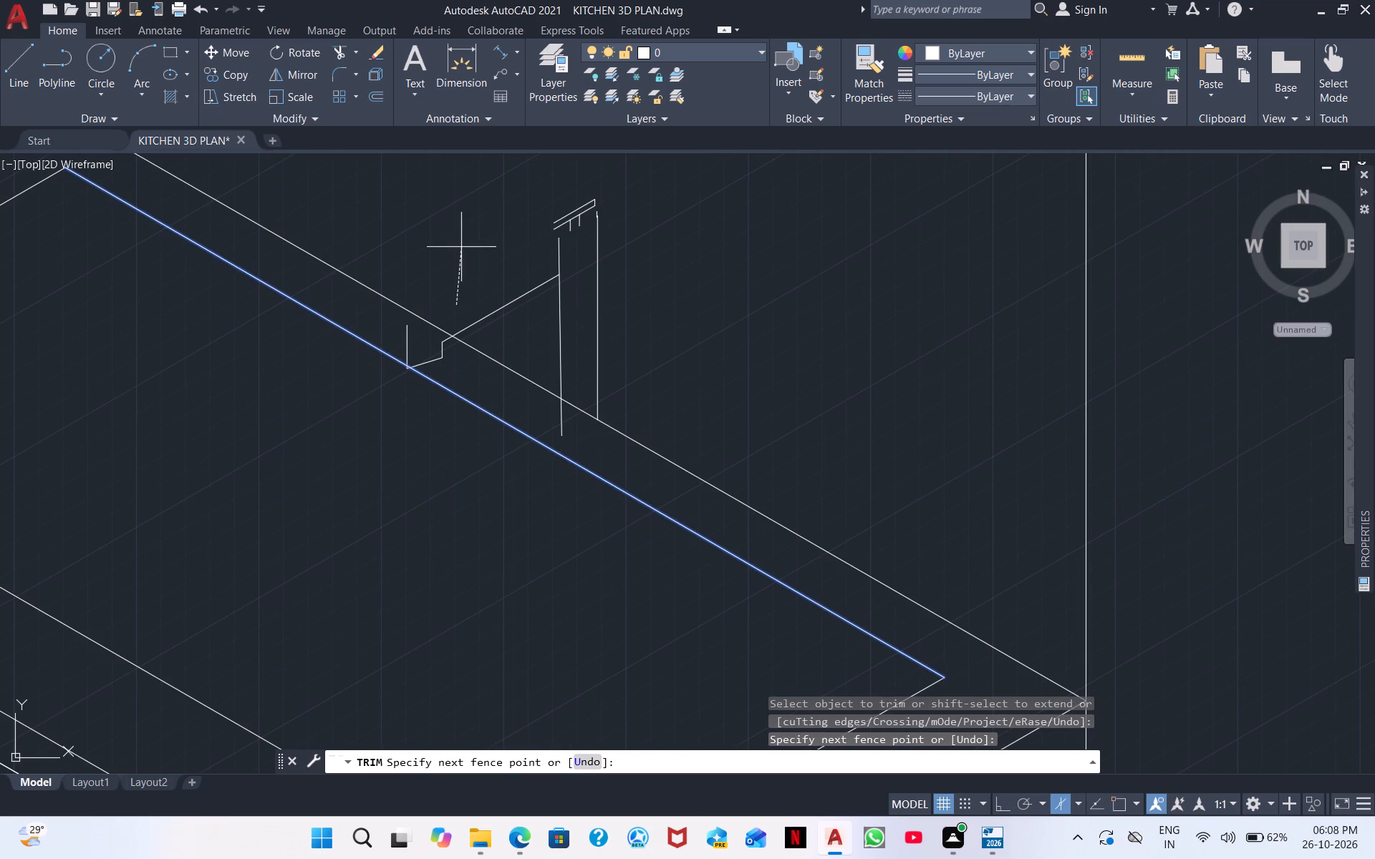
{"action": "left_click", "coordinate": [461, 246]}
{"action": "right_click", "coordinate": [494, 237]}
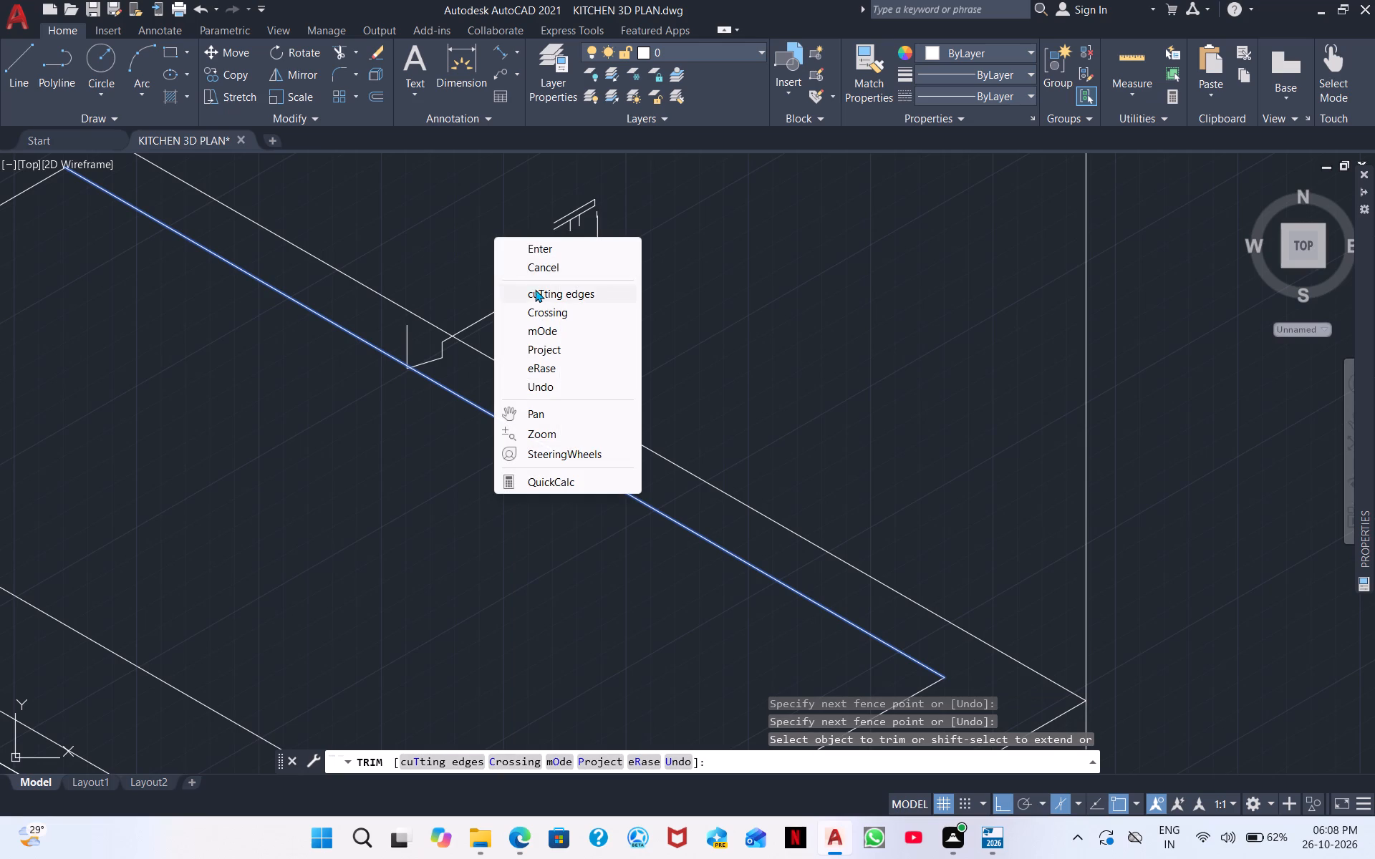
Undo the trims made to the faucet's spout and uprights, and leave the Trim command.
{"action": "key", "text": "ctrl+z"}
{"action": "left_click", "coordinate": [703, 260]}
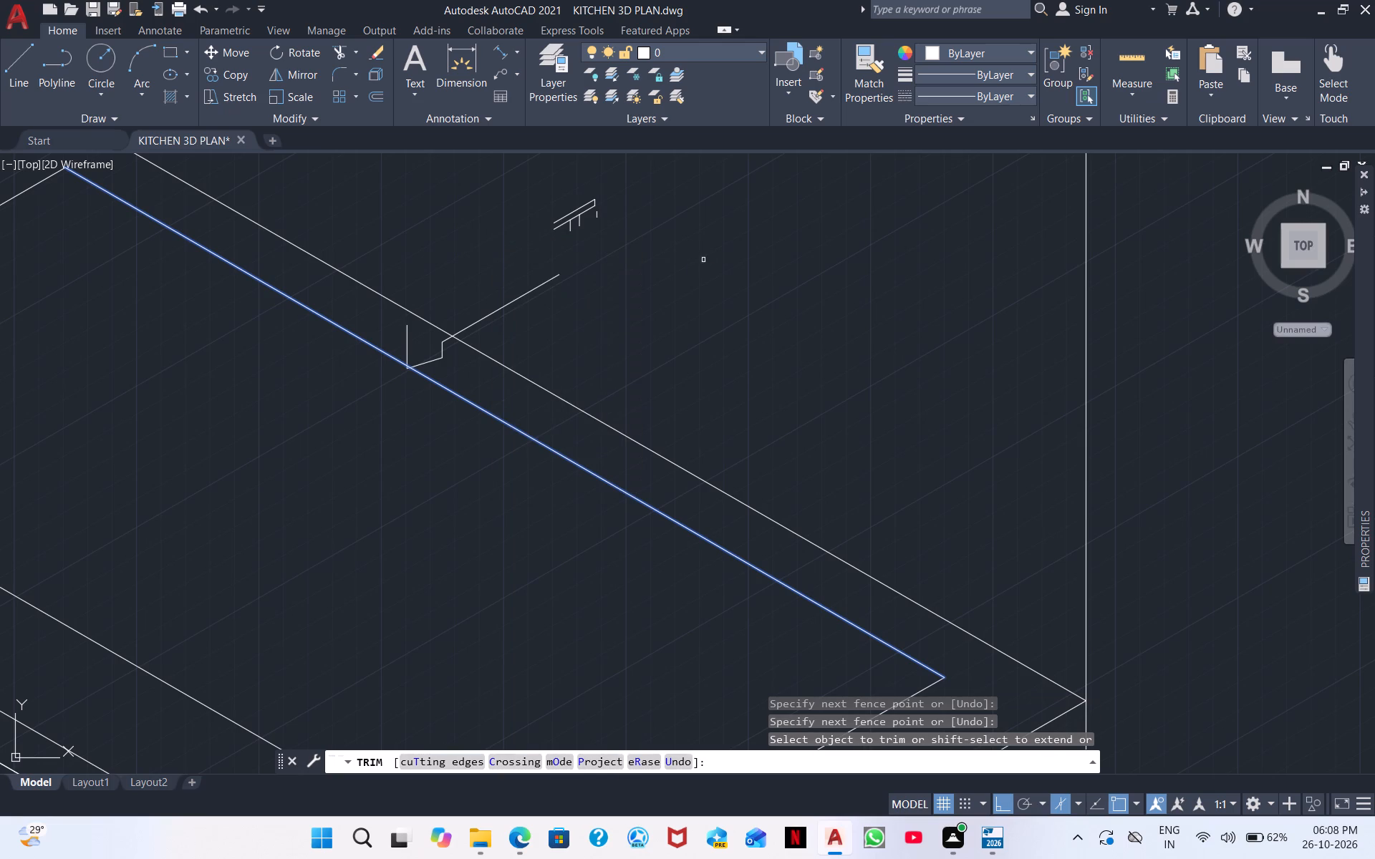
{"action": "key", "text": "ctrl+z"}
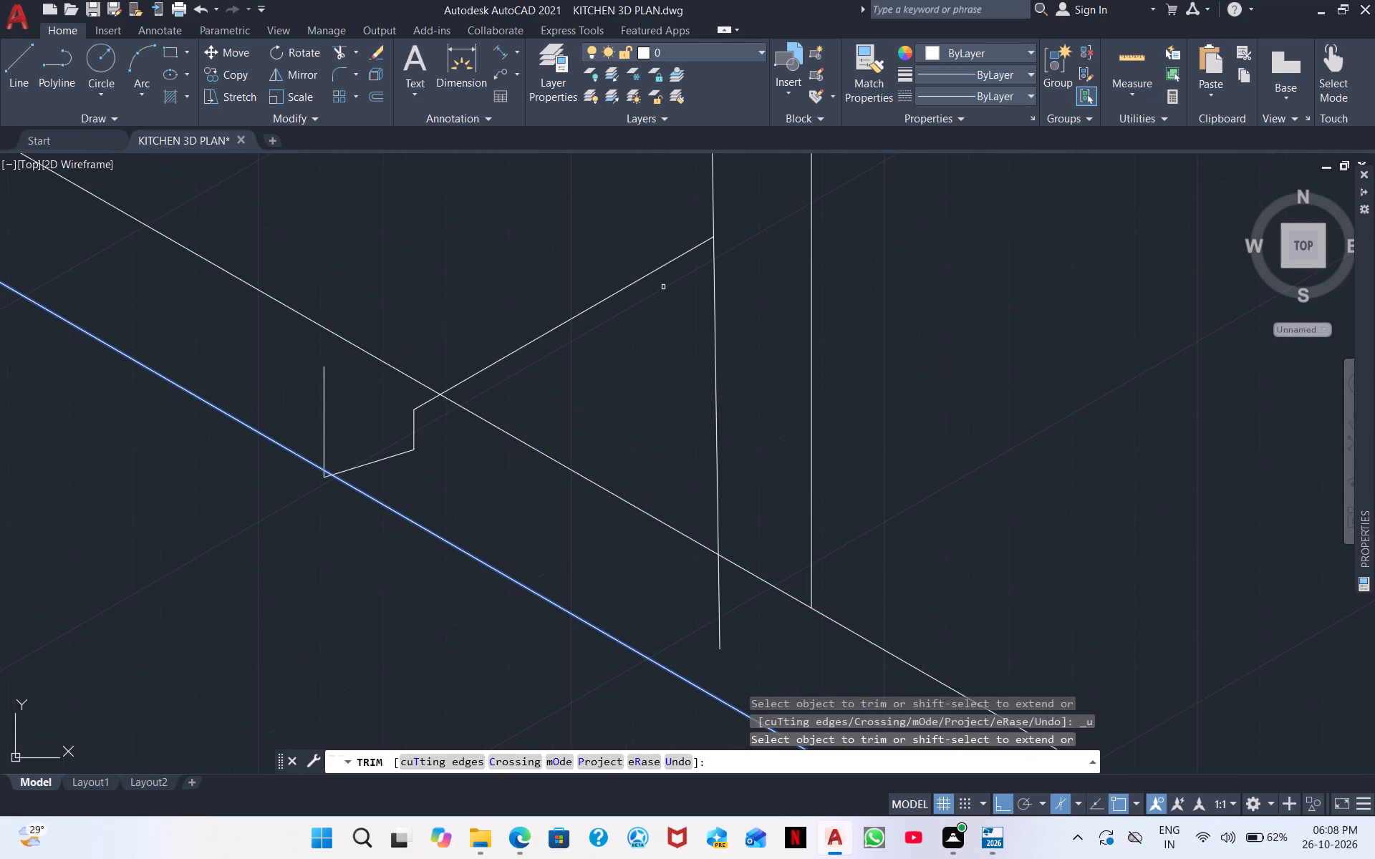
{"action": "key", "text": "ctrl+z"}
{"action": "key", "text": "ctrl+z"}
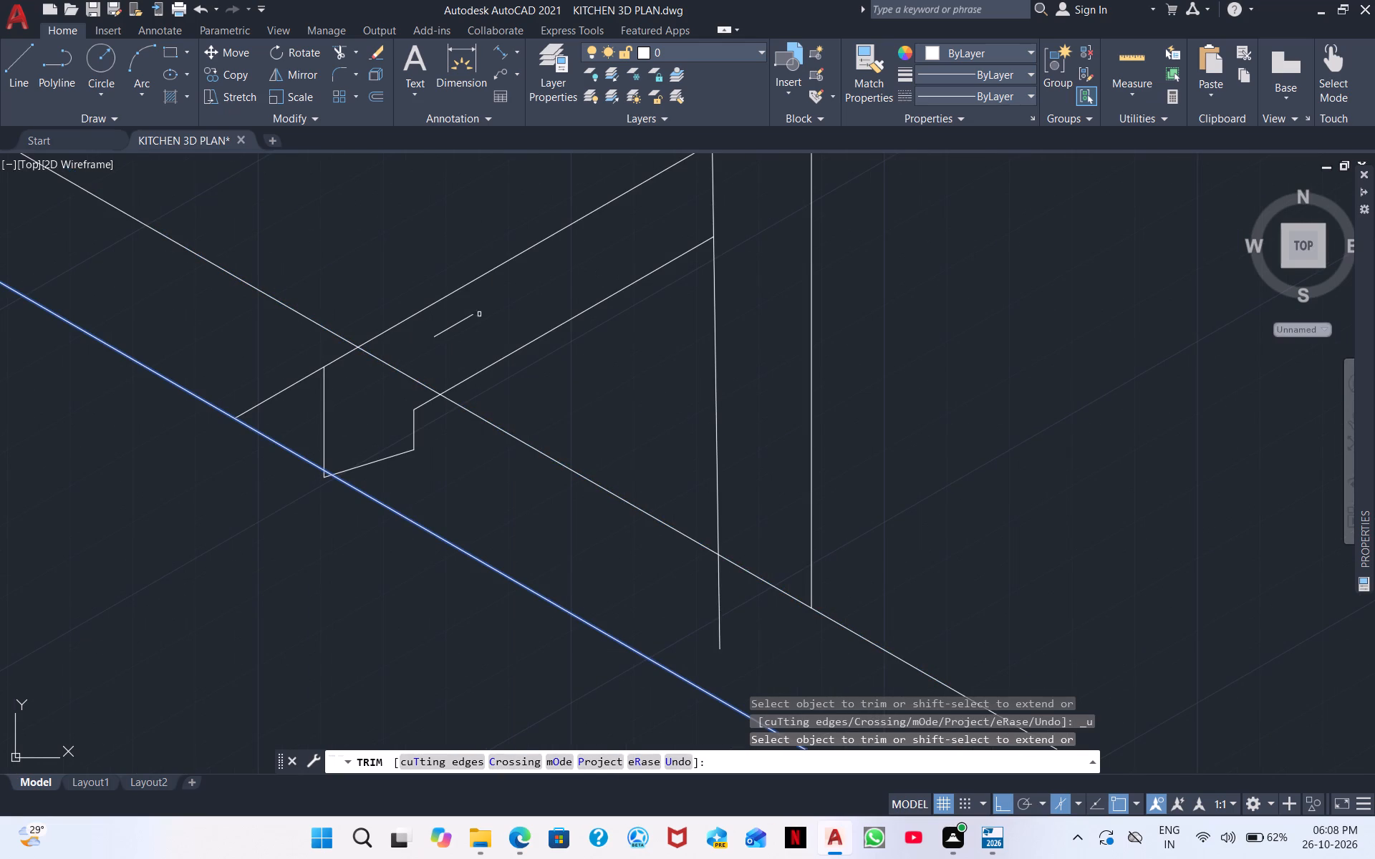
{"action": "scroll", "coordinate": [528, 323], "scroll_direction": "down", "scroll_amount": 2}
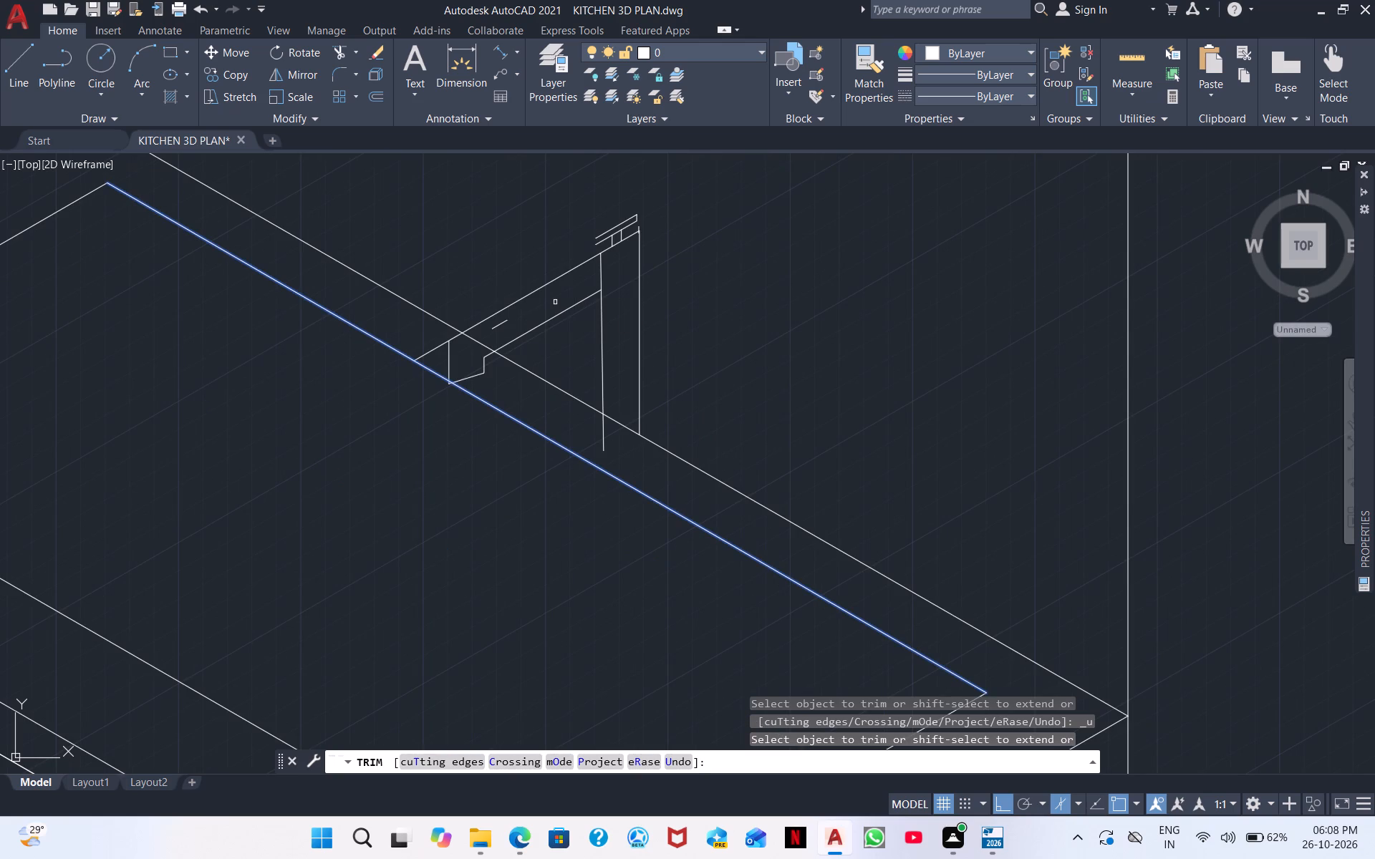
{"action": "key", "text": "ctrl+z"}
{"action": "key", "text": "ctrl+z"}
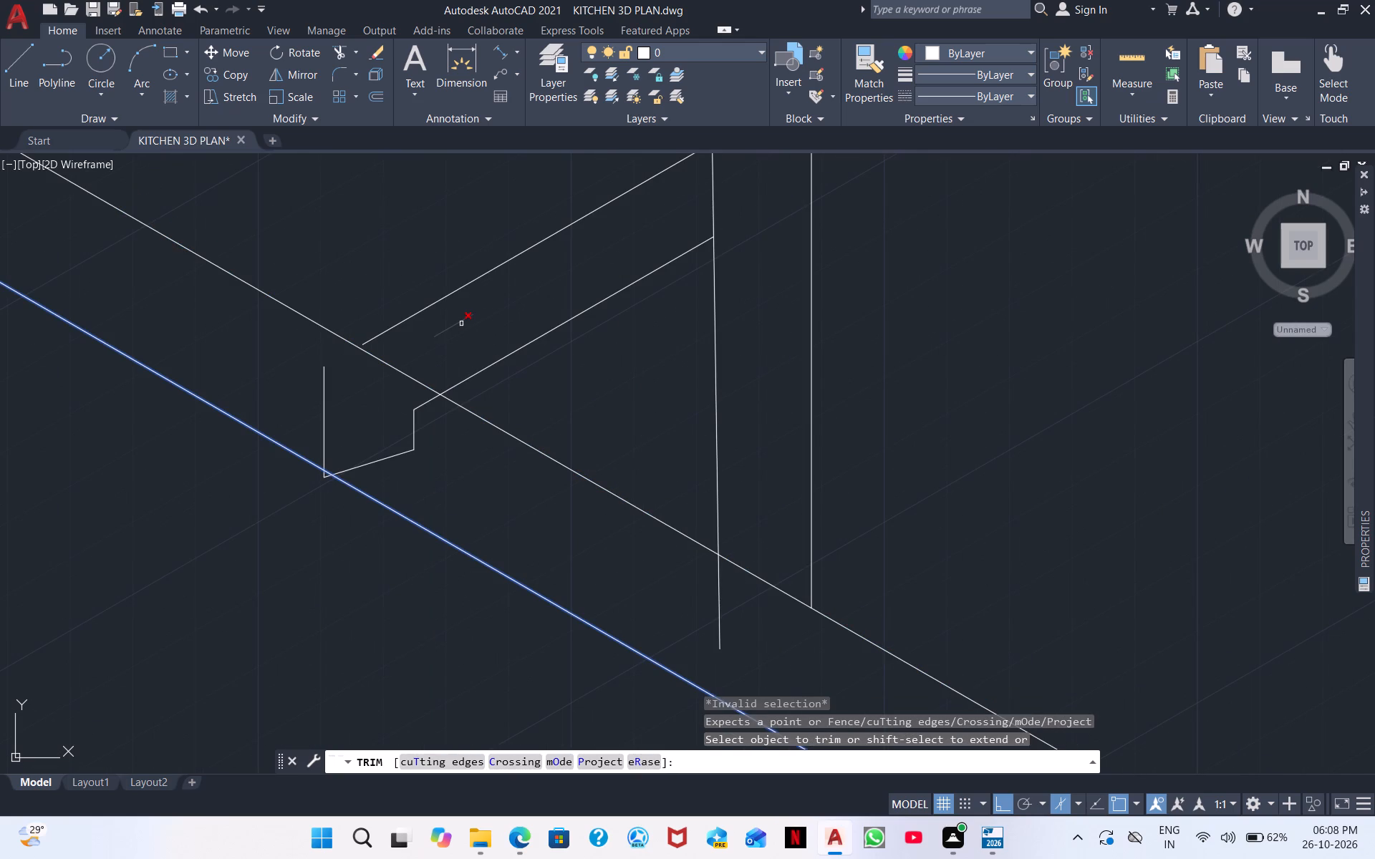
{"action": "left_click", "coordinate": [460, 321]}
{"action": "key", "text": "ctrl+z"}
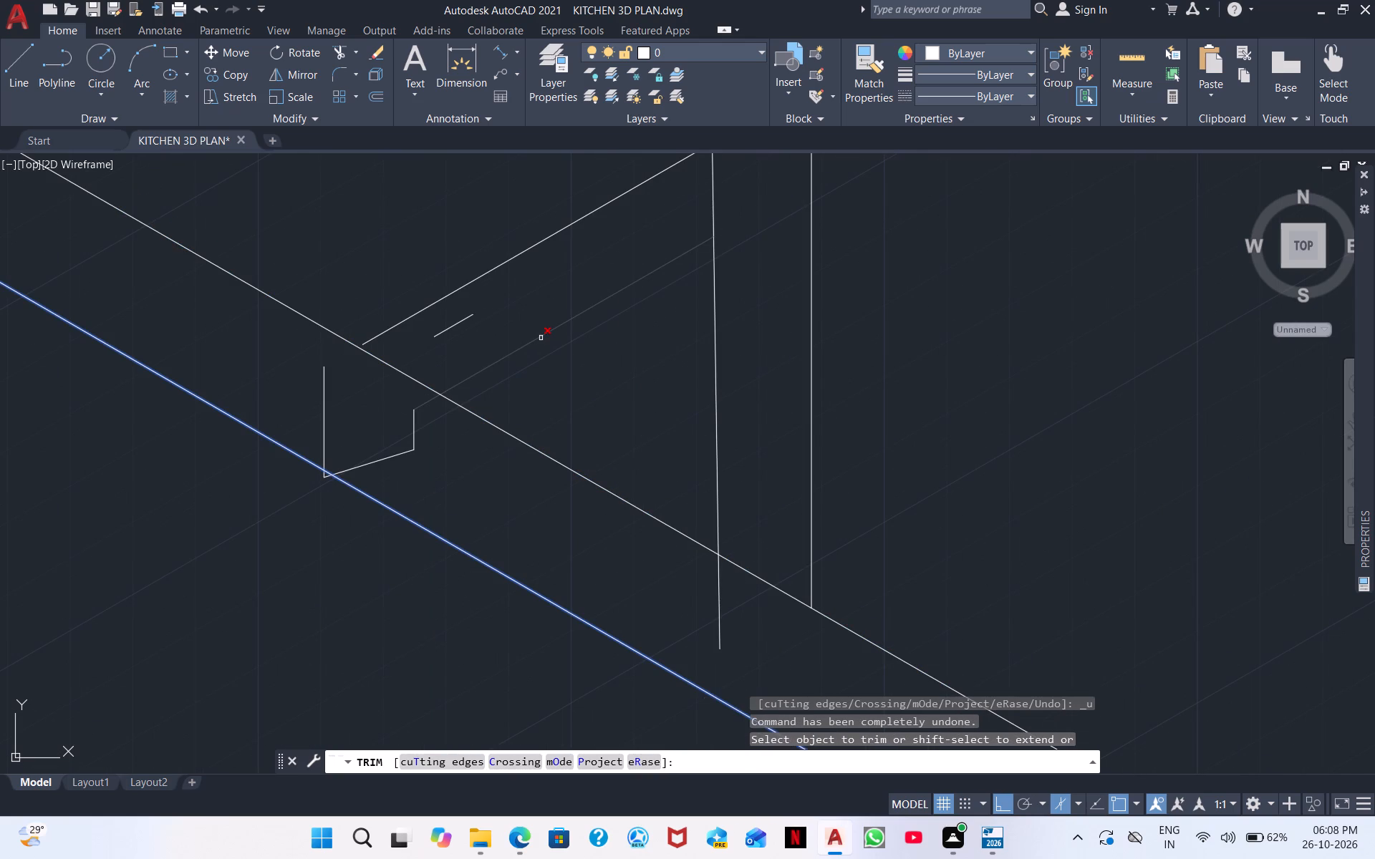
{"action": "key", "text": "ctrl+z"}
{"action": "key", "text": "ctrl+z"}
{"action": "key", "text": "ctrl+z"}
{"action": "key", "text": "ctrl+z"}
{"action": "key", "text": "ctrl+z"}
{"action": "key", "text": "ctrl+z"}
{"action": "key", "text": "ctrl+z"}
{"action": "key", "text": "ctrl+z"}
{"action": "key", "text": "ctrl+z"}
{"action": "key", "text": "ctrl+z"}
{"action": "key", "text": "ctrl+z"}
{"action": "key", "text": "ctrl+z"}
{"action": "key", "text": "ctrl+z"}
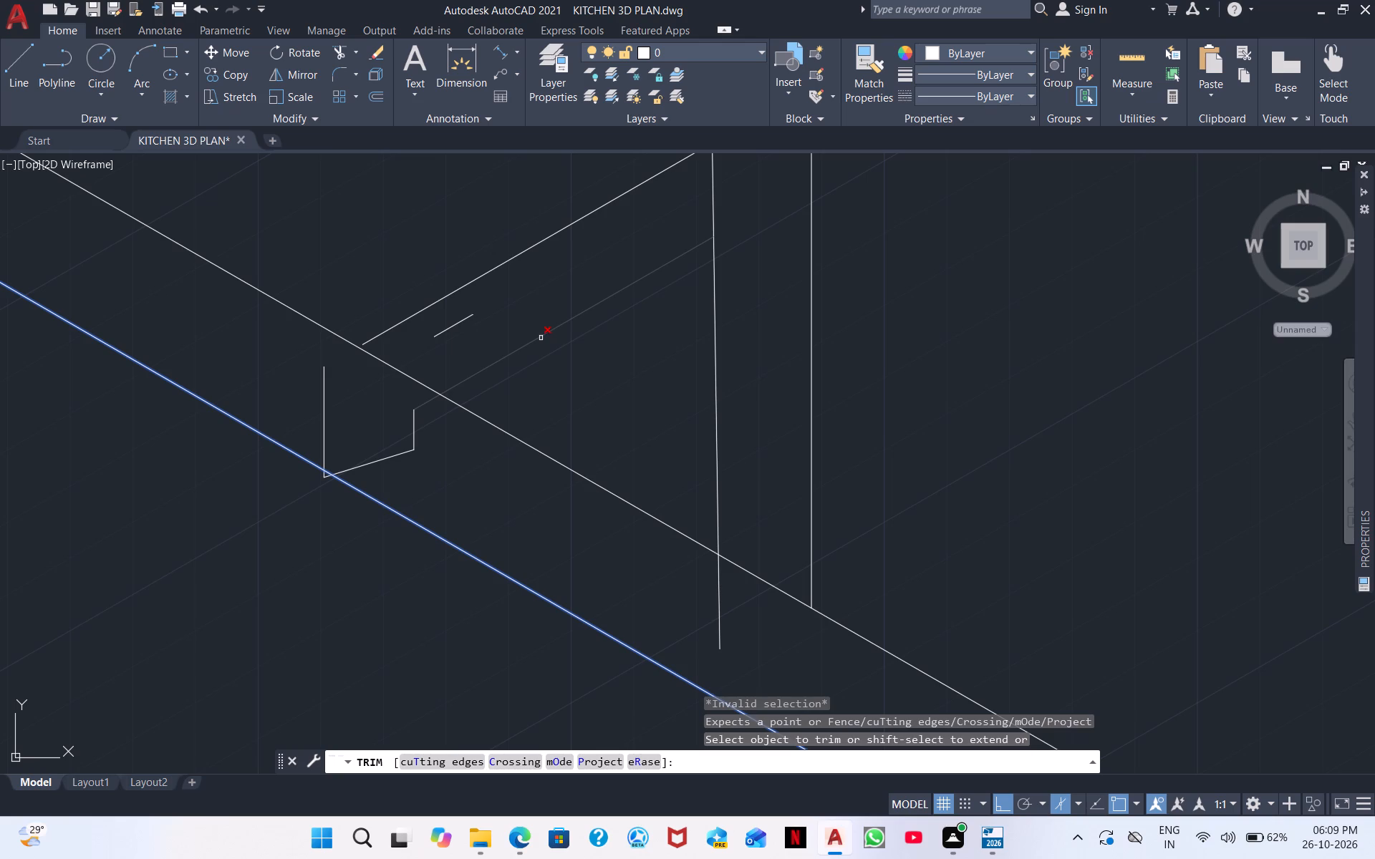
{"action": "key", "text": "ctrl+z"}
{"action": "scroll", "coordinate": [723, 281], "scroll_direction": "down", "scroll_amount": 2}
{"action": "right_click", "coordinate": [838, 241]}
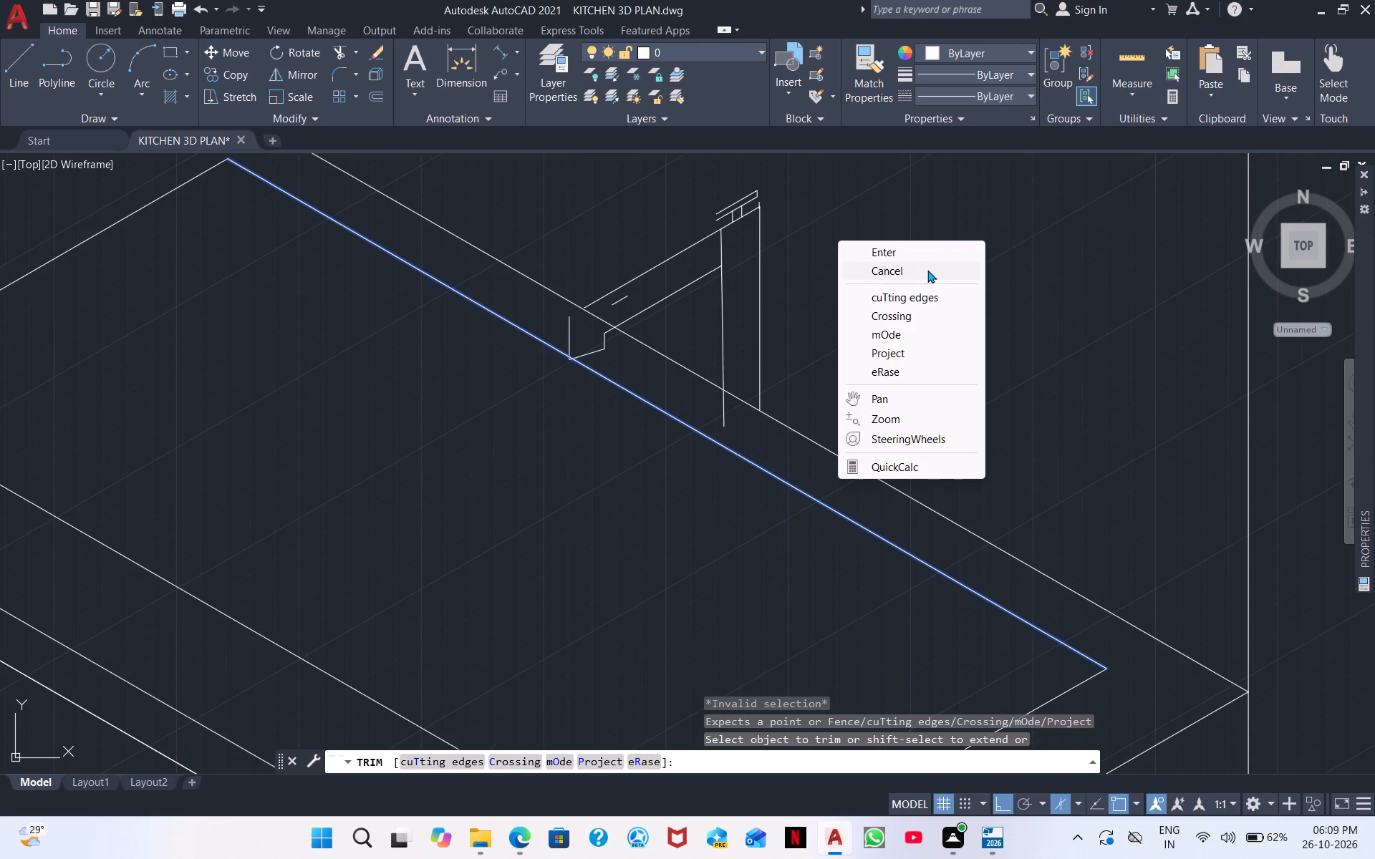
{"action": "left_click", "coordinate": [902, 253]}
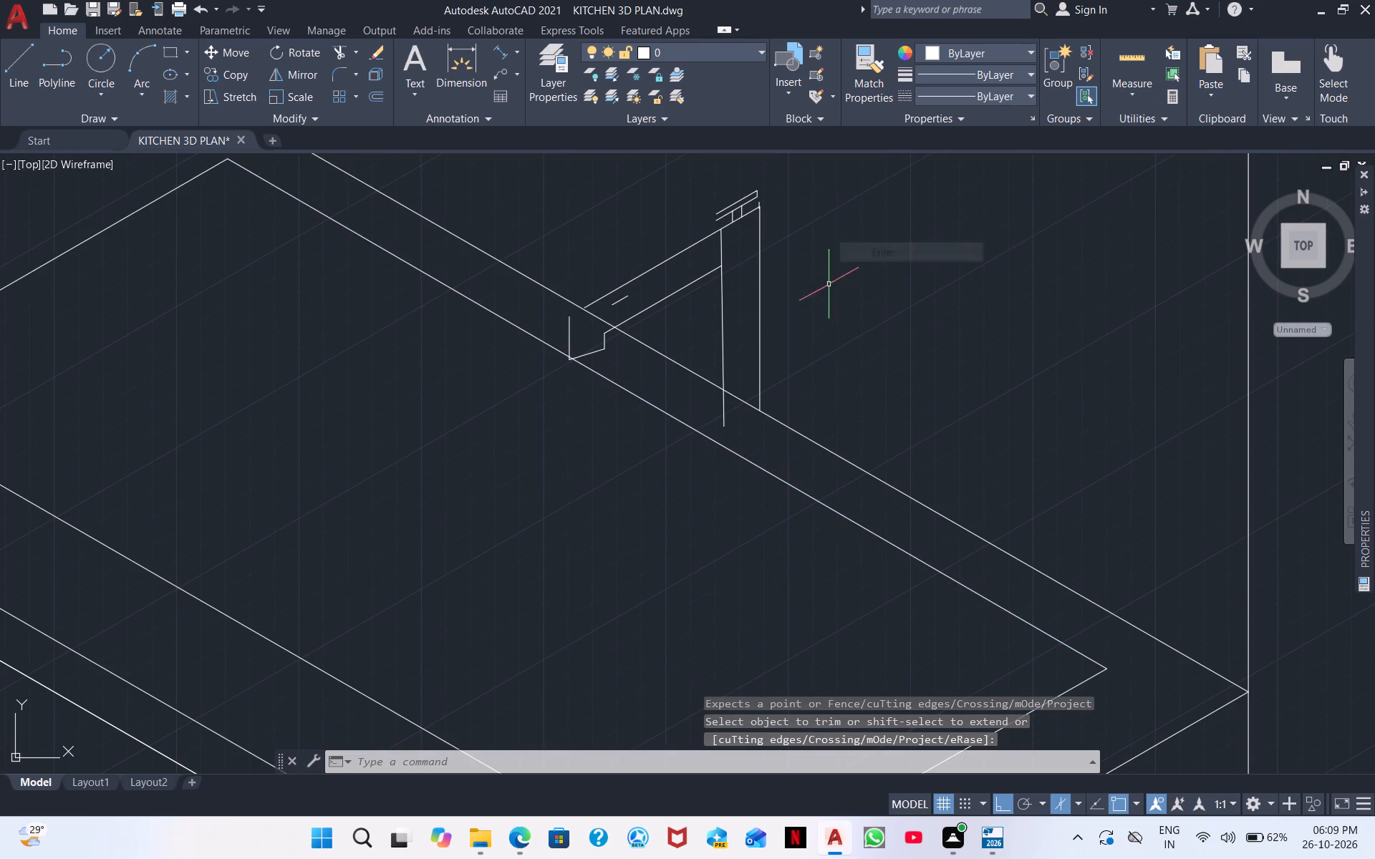
Undo the trim operation and both faucet moves, back to the faucet's original place clear of the countertop.
{"action": "scroll", "coordinate": [811, 335], "scroll_direction": "down", "scroll_amount": 1}
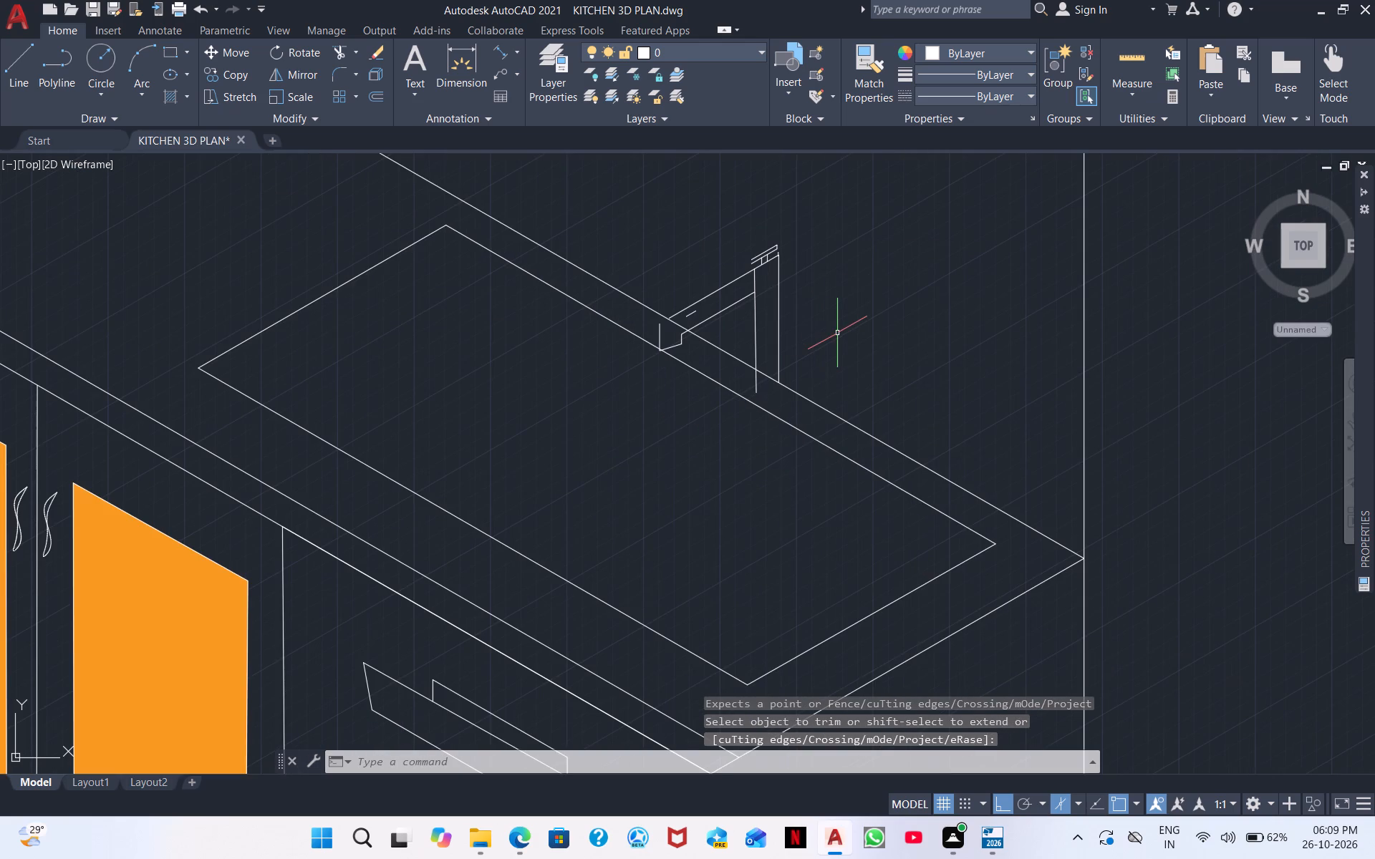
{"action": "key", "text": "ctrl+z"}
{"action": "key", "text": "ctrl+z"}
{"action": "key", "text": "ctrl+z"}
{"action": "key", "text": "ctrl+z"}
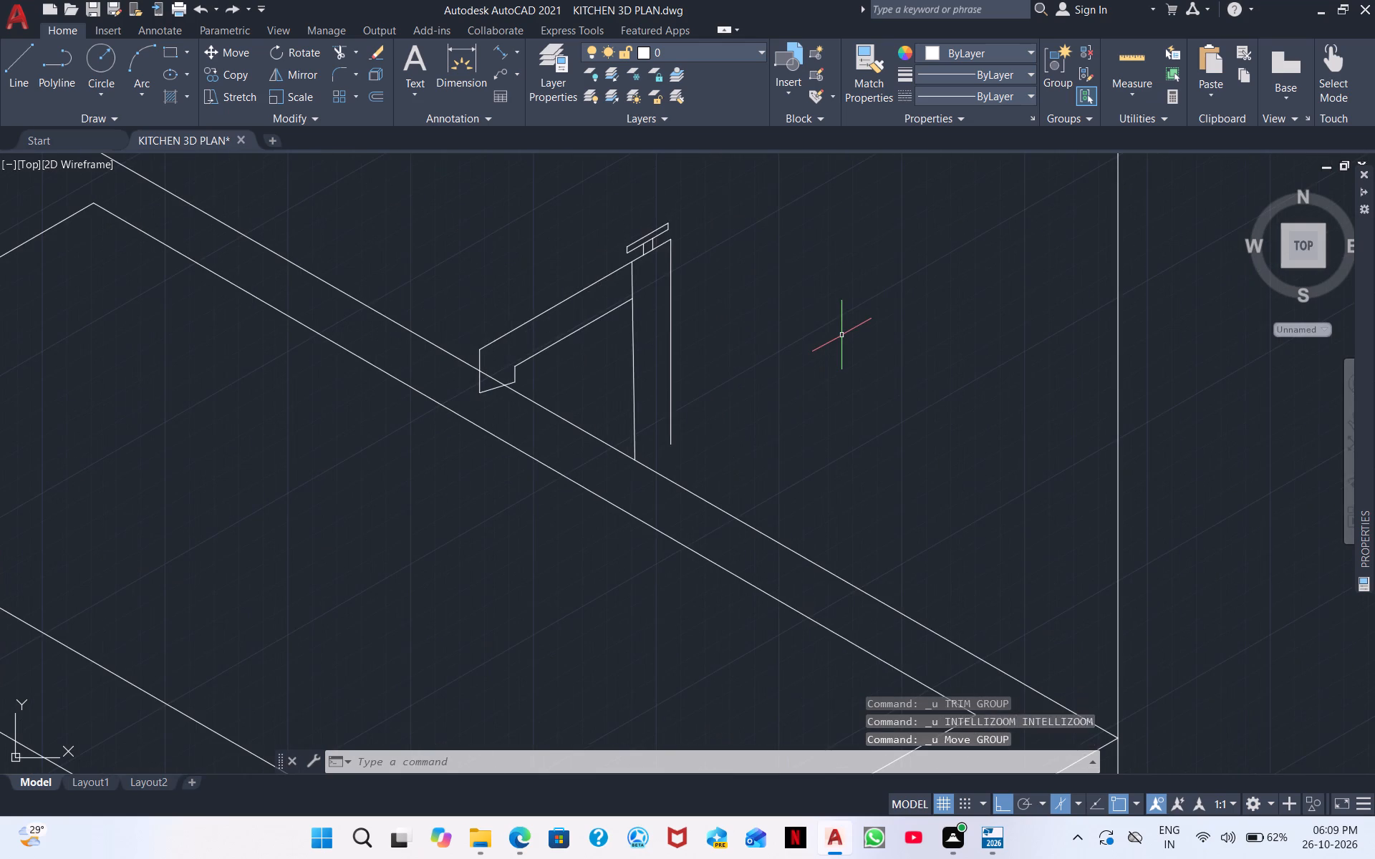
{"action": "key", "text": "ctrl+z"}
{"action": "key", "text": "ctrl+z"}
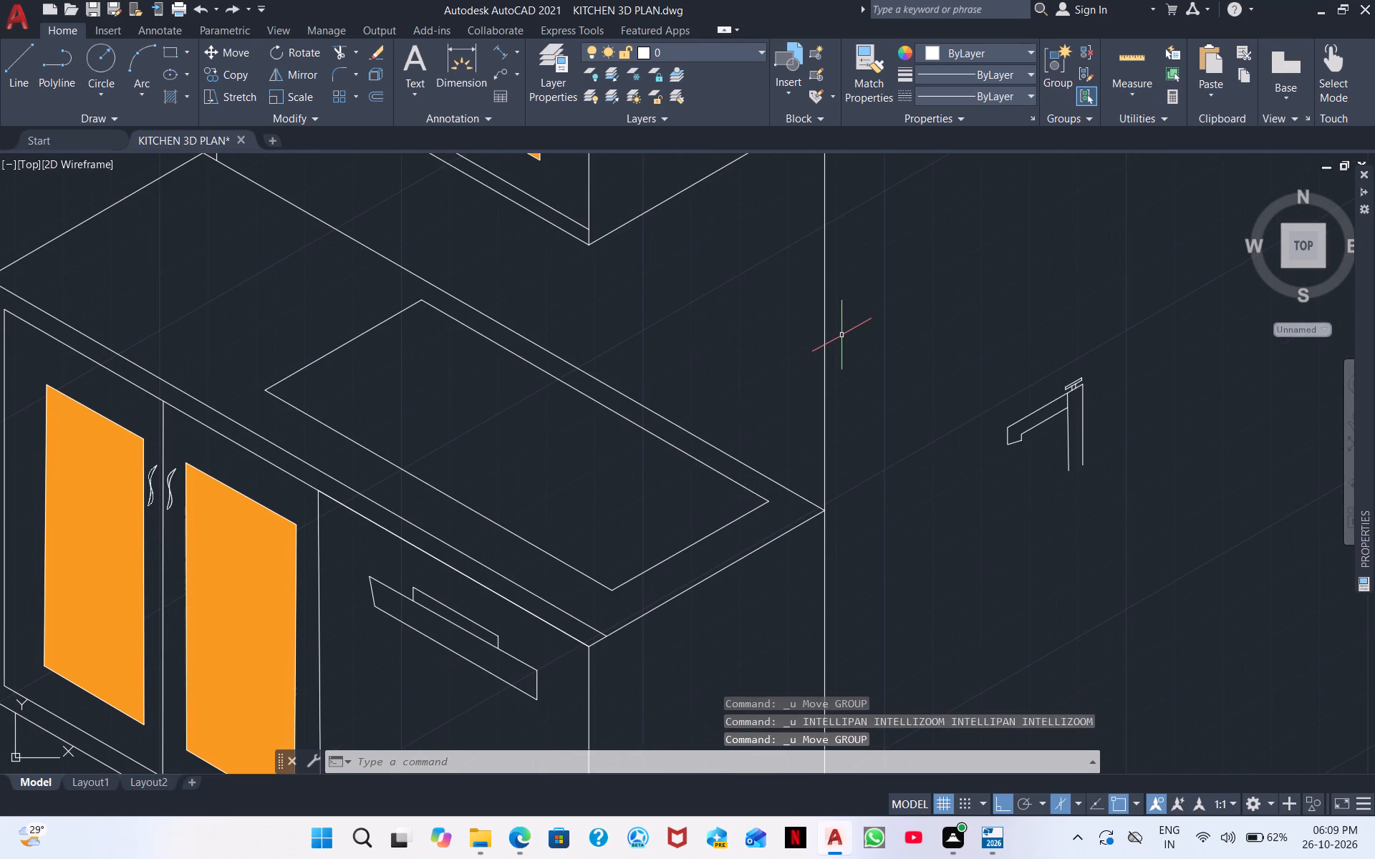
Join all the faucet's lines into polylines.
{"action": "left_click", "coordinate": [1167, 588]}
{"action": "left_click", "coordinate": [1040, 351]}
{"action": "left_click_drag", "start_coordinate": [1104, 524], "coordinate": [1013, 485]}
{"action": "left_click", "coordinate": [955, 409]}
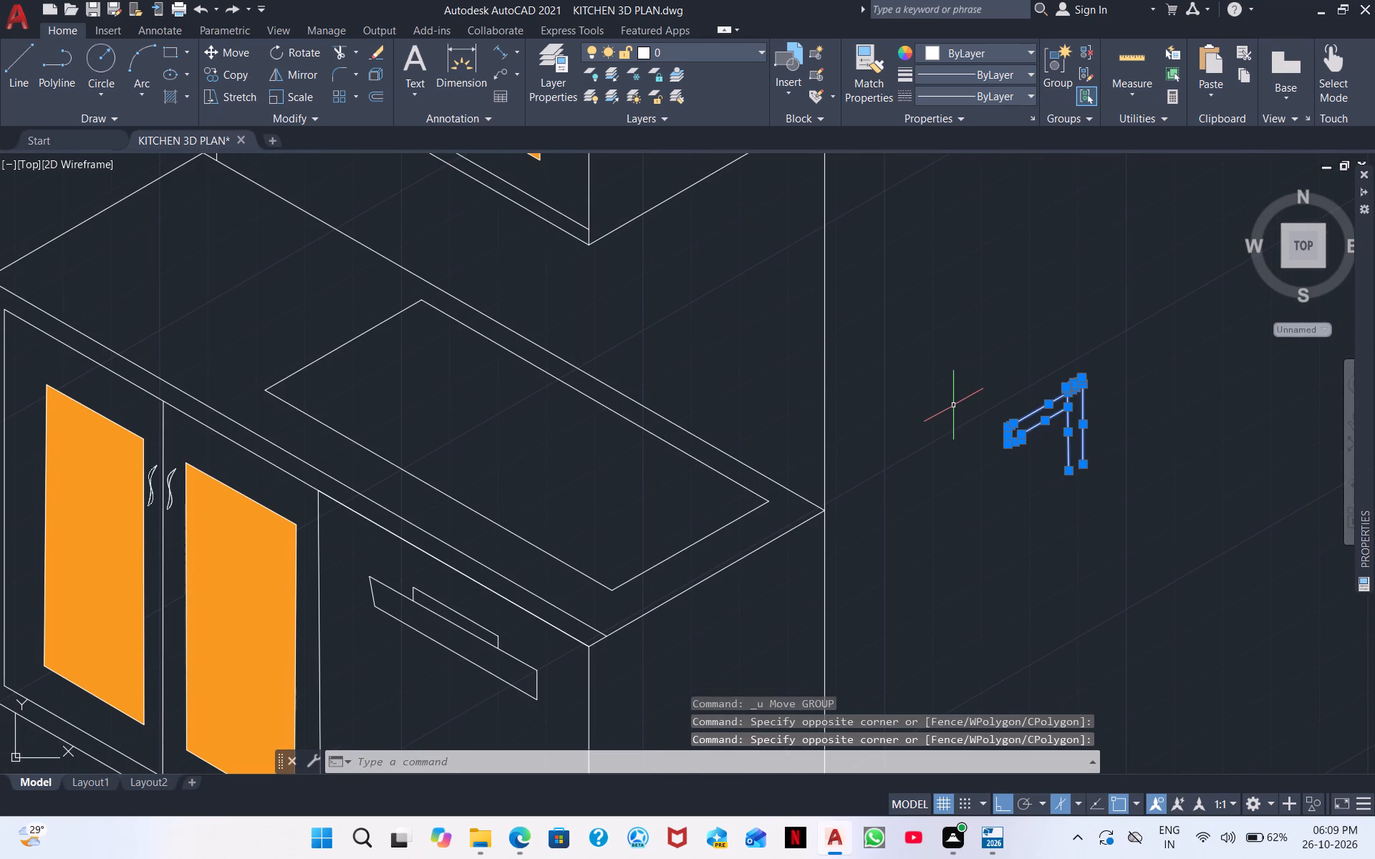
{"action": "type", "text": "j"}
{"action": "key", "text": "space"}
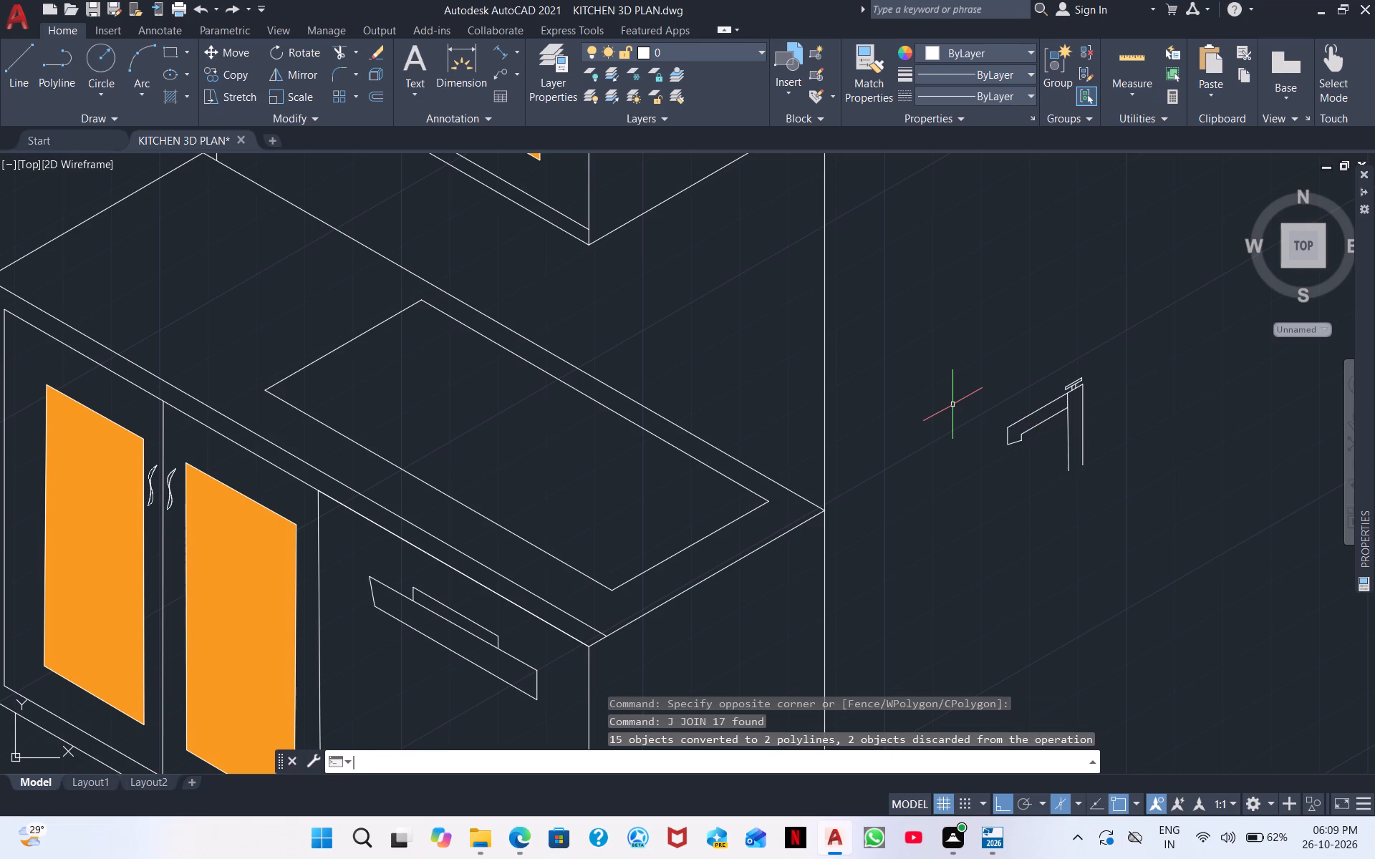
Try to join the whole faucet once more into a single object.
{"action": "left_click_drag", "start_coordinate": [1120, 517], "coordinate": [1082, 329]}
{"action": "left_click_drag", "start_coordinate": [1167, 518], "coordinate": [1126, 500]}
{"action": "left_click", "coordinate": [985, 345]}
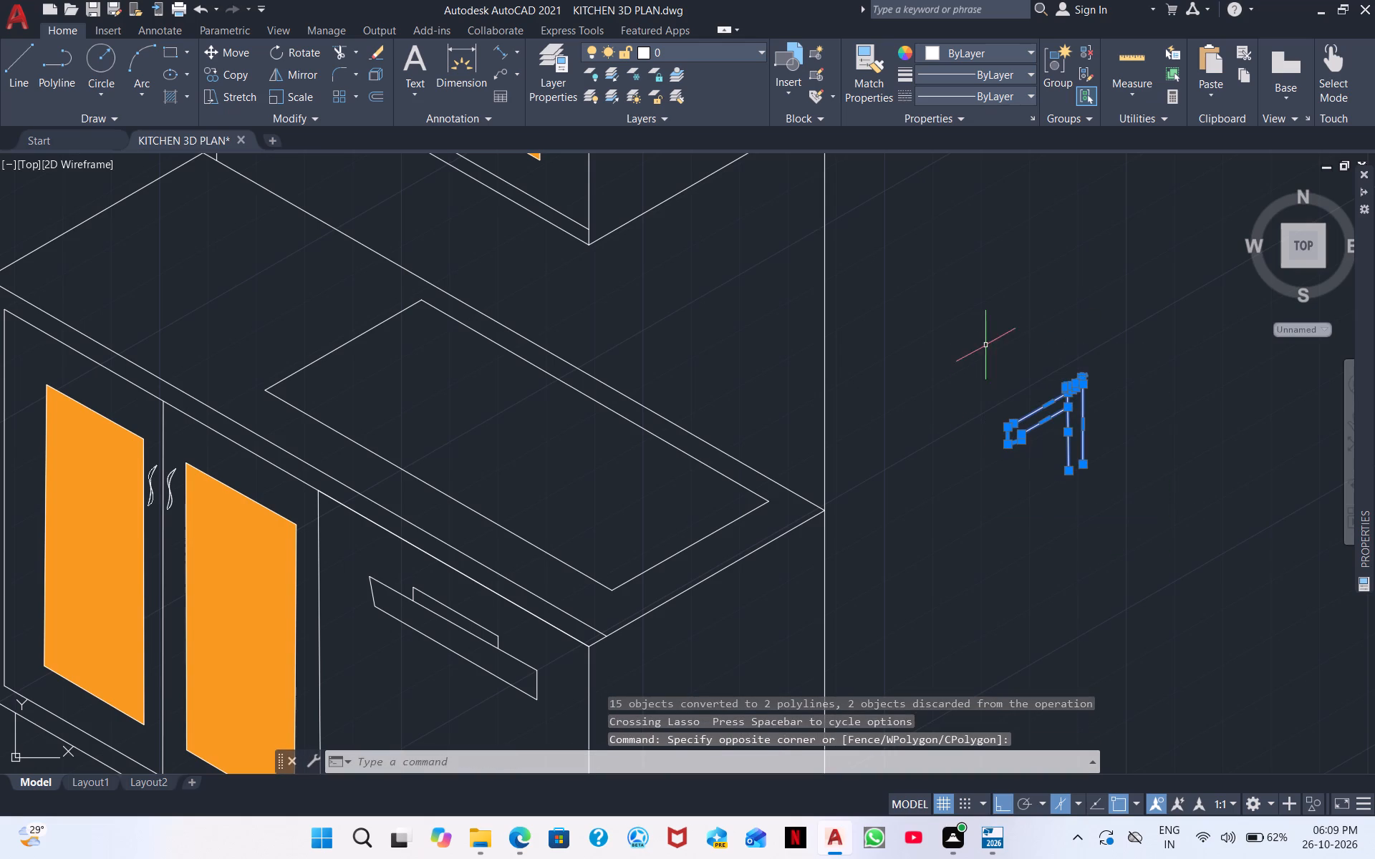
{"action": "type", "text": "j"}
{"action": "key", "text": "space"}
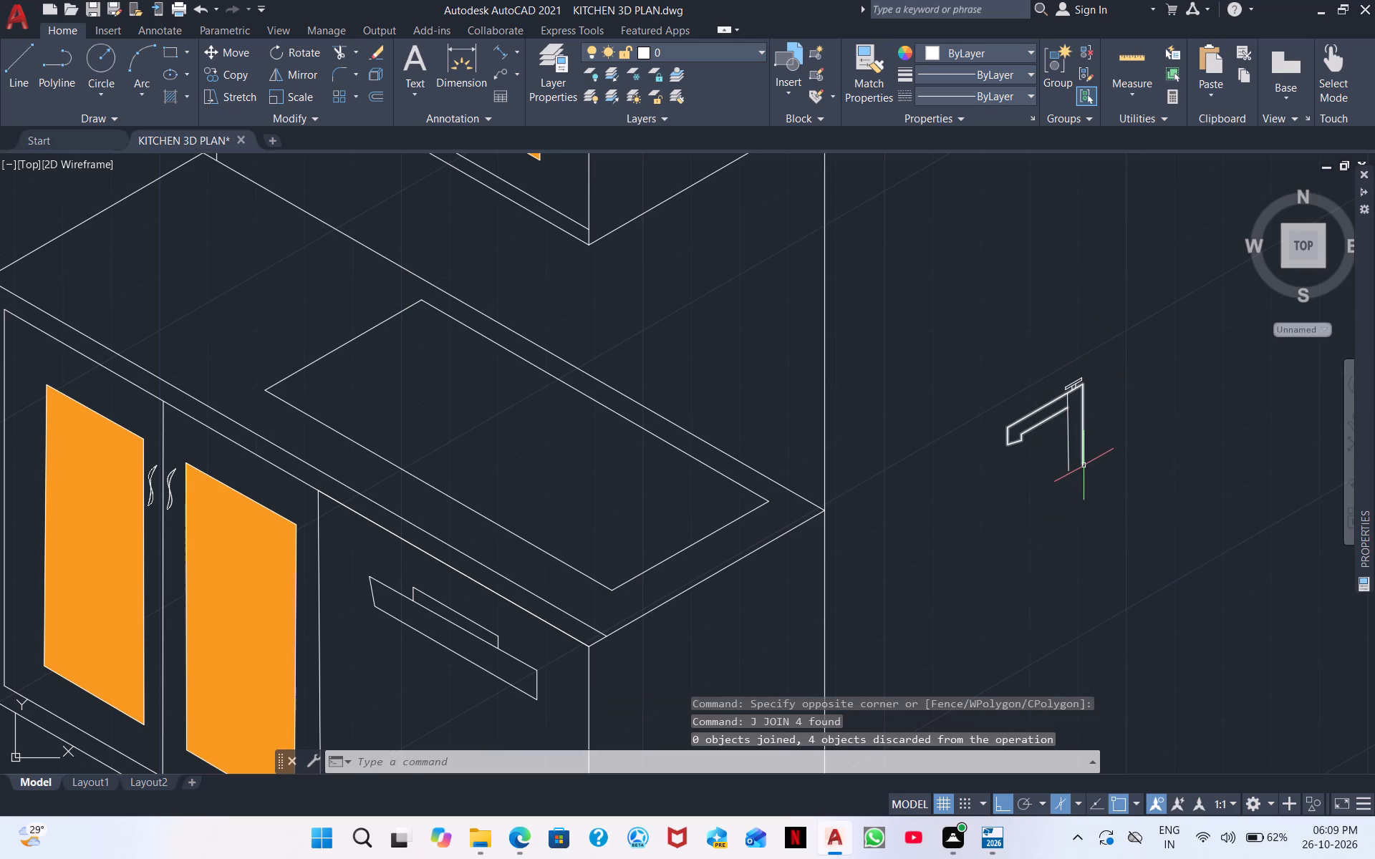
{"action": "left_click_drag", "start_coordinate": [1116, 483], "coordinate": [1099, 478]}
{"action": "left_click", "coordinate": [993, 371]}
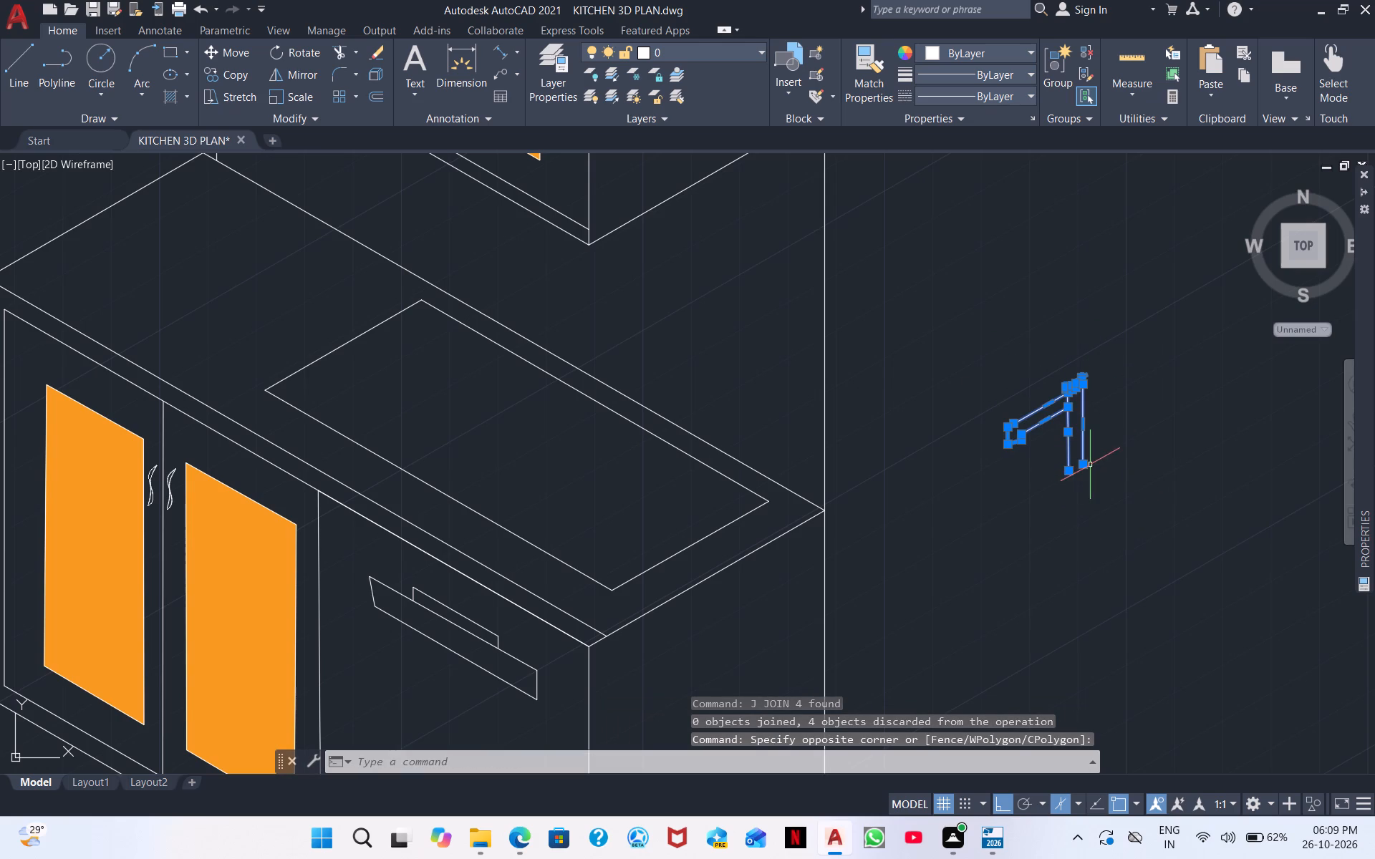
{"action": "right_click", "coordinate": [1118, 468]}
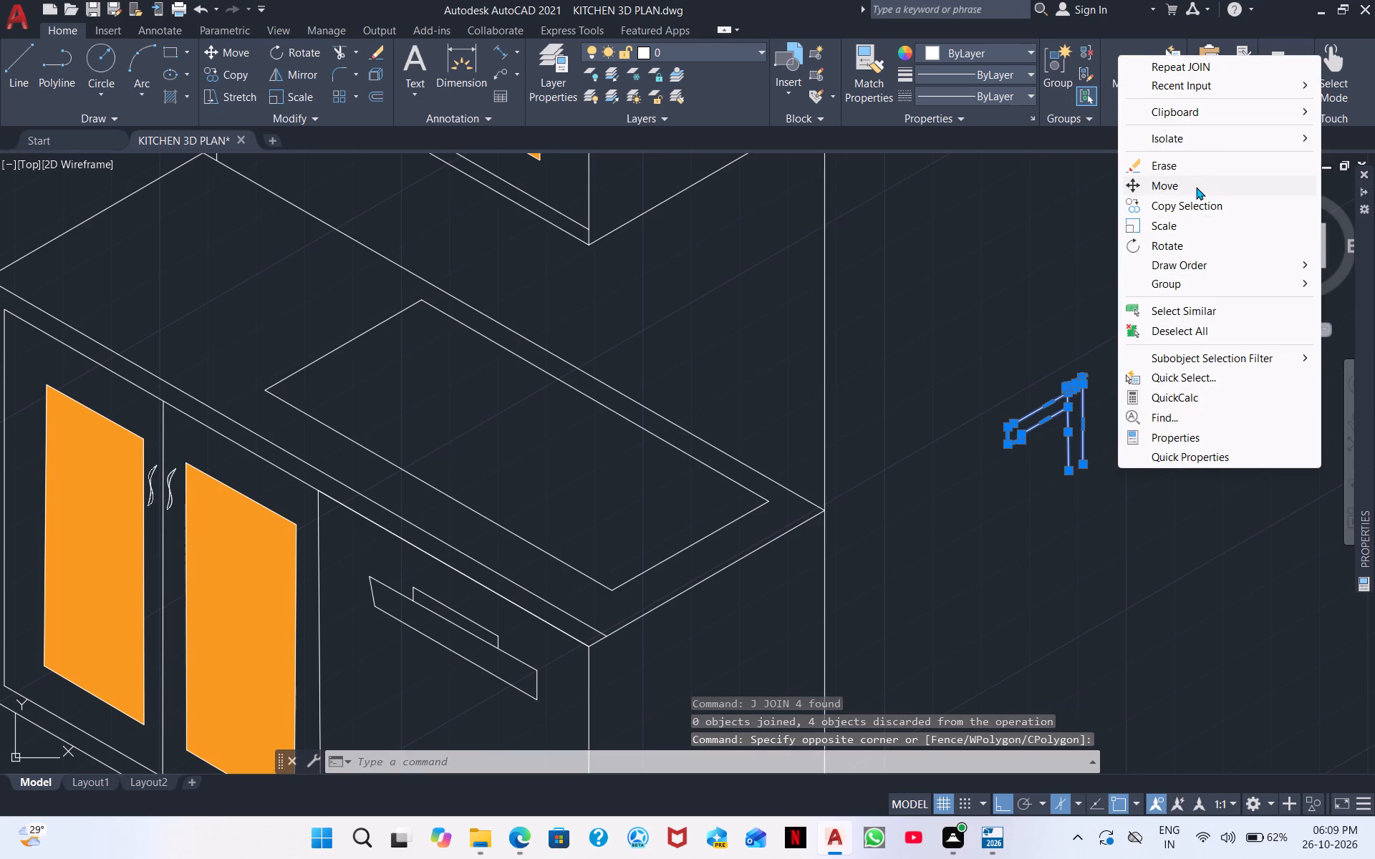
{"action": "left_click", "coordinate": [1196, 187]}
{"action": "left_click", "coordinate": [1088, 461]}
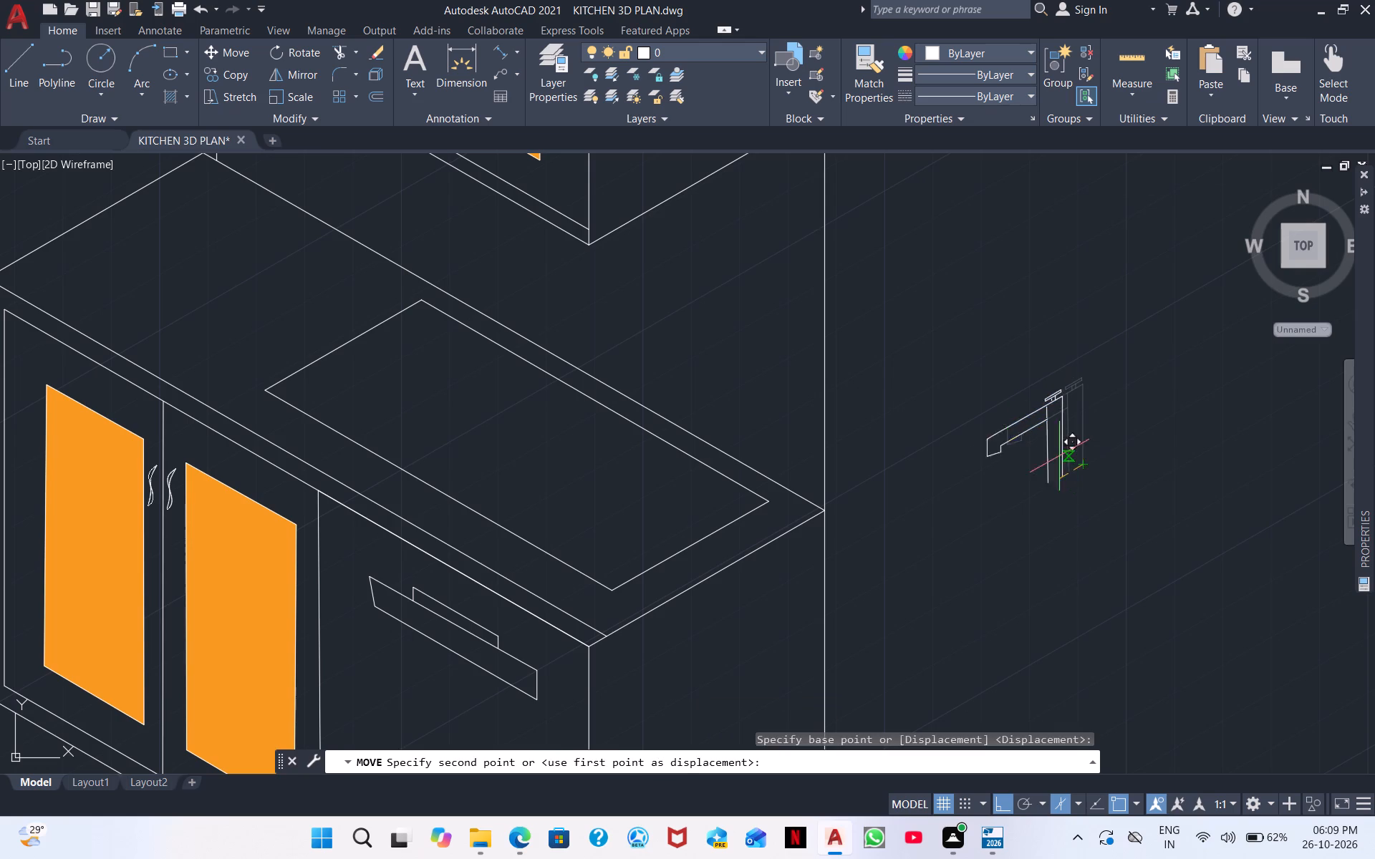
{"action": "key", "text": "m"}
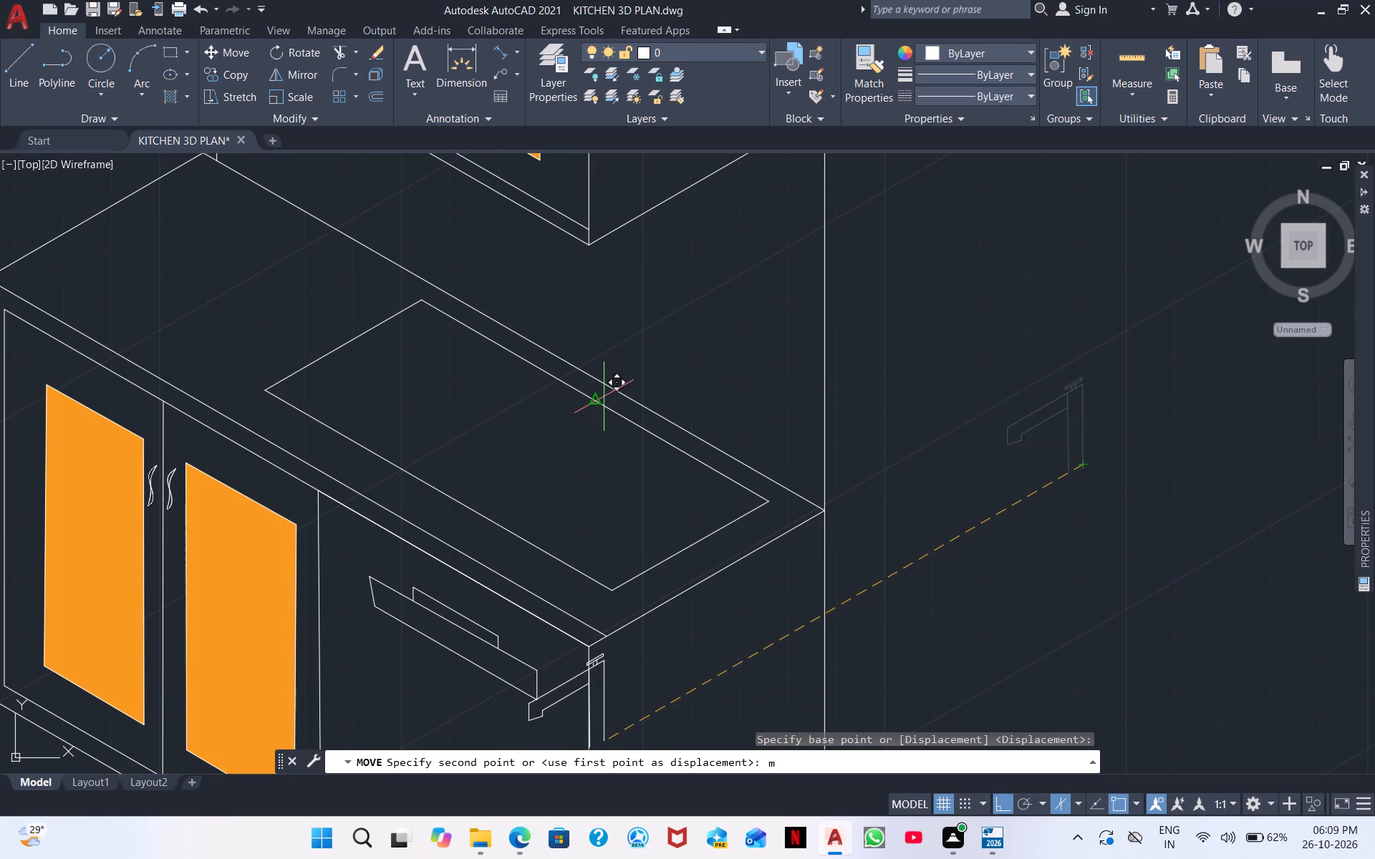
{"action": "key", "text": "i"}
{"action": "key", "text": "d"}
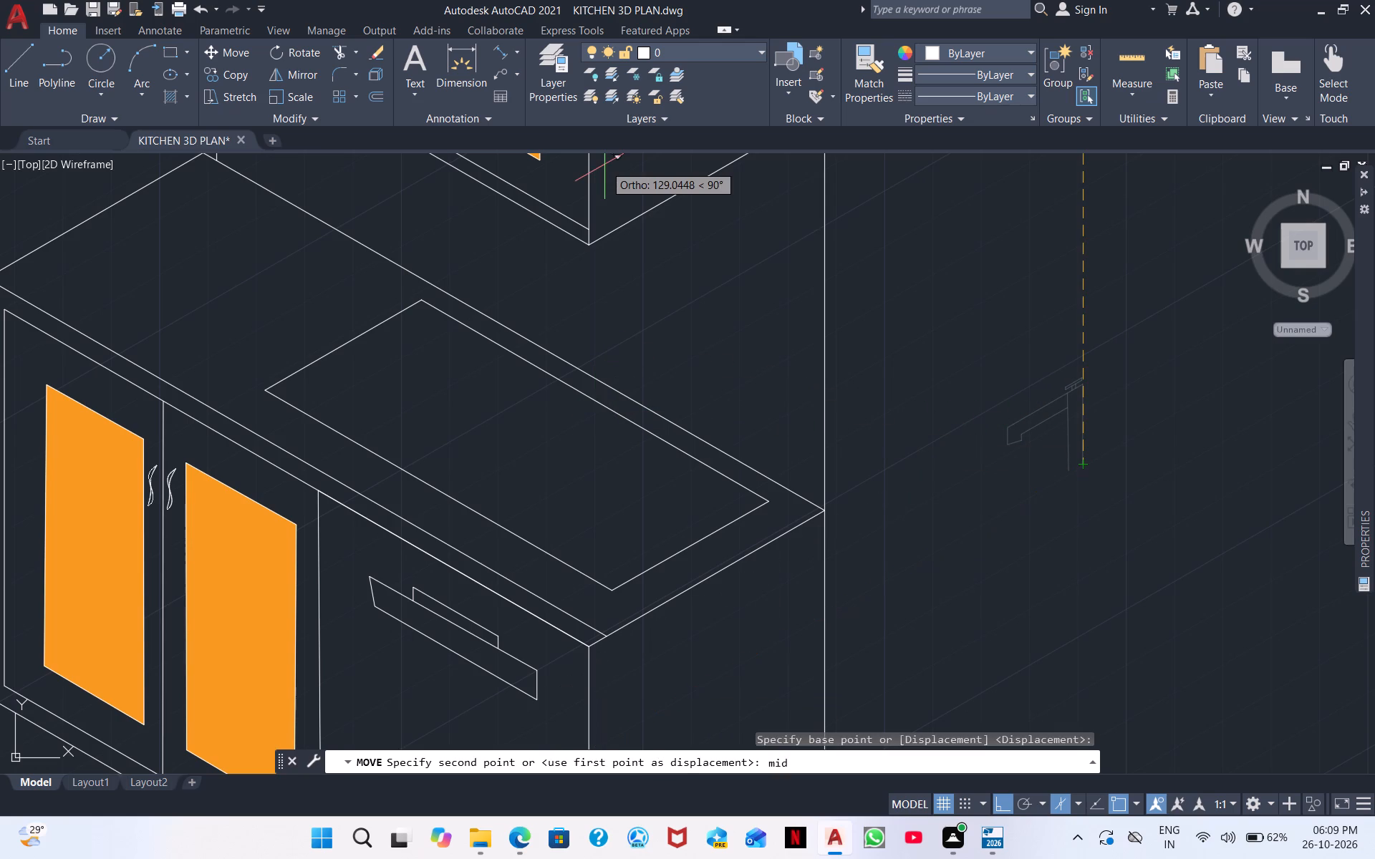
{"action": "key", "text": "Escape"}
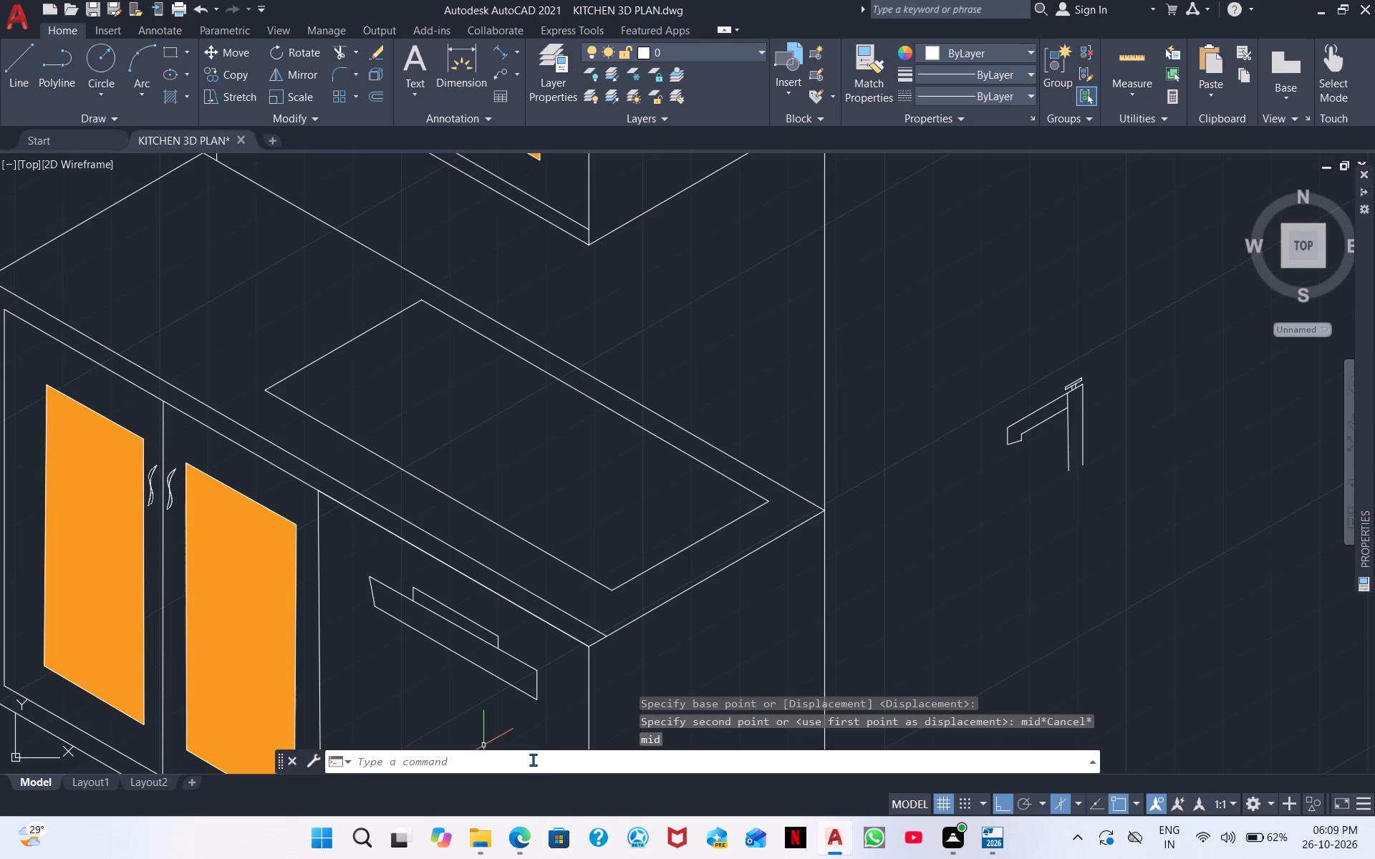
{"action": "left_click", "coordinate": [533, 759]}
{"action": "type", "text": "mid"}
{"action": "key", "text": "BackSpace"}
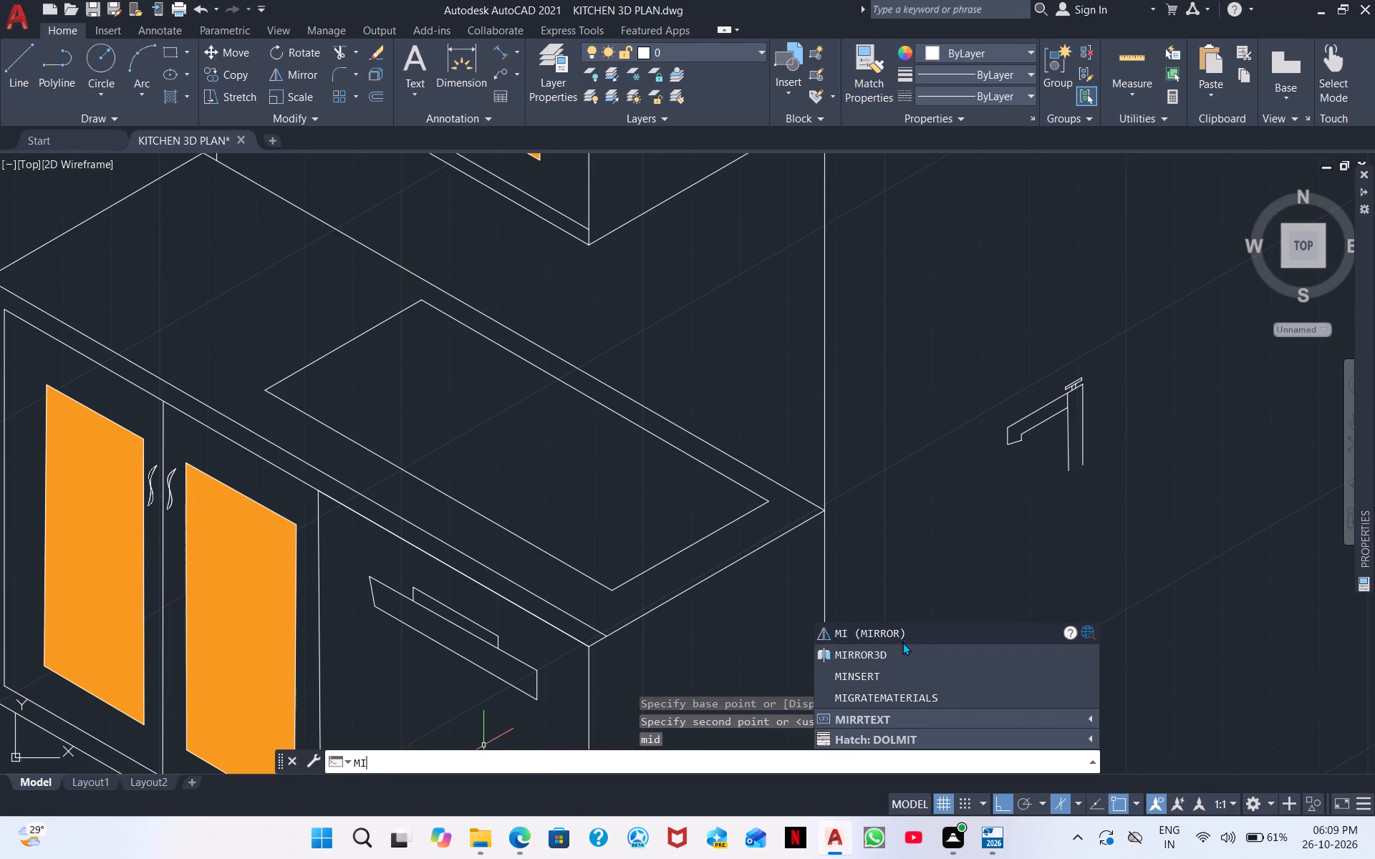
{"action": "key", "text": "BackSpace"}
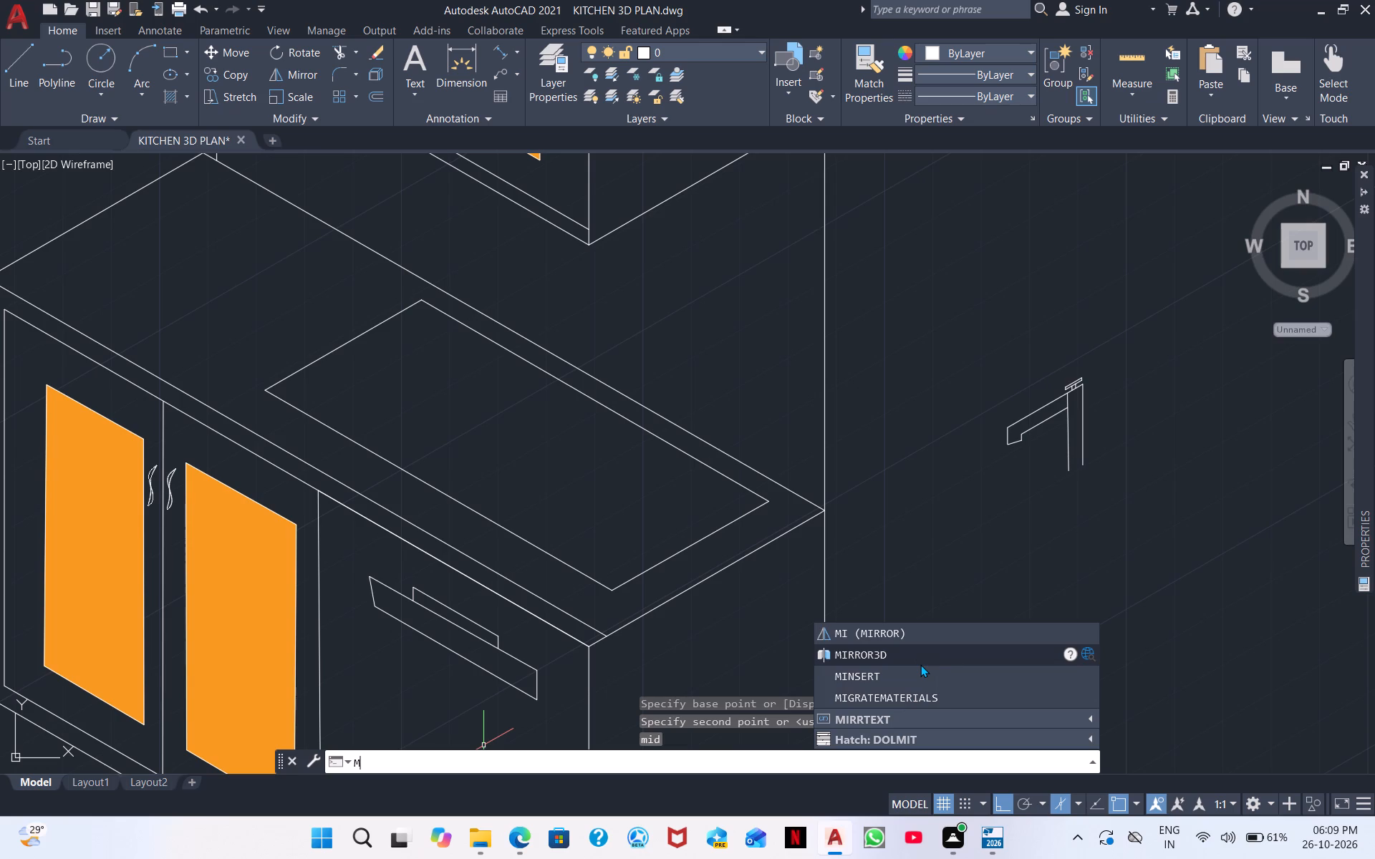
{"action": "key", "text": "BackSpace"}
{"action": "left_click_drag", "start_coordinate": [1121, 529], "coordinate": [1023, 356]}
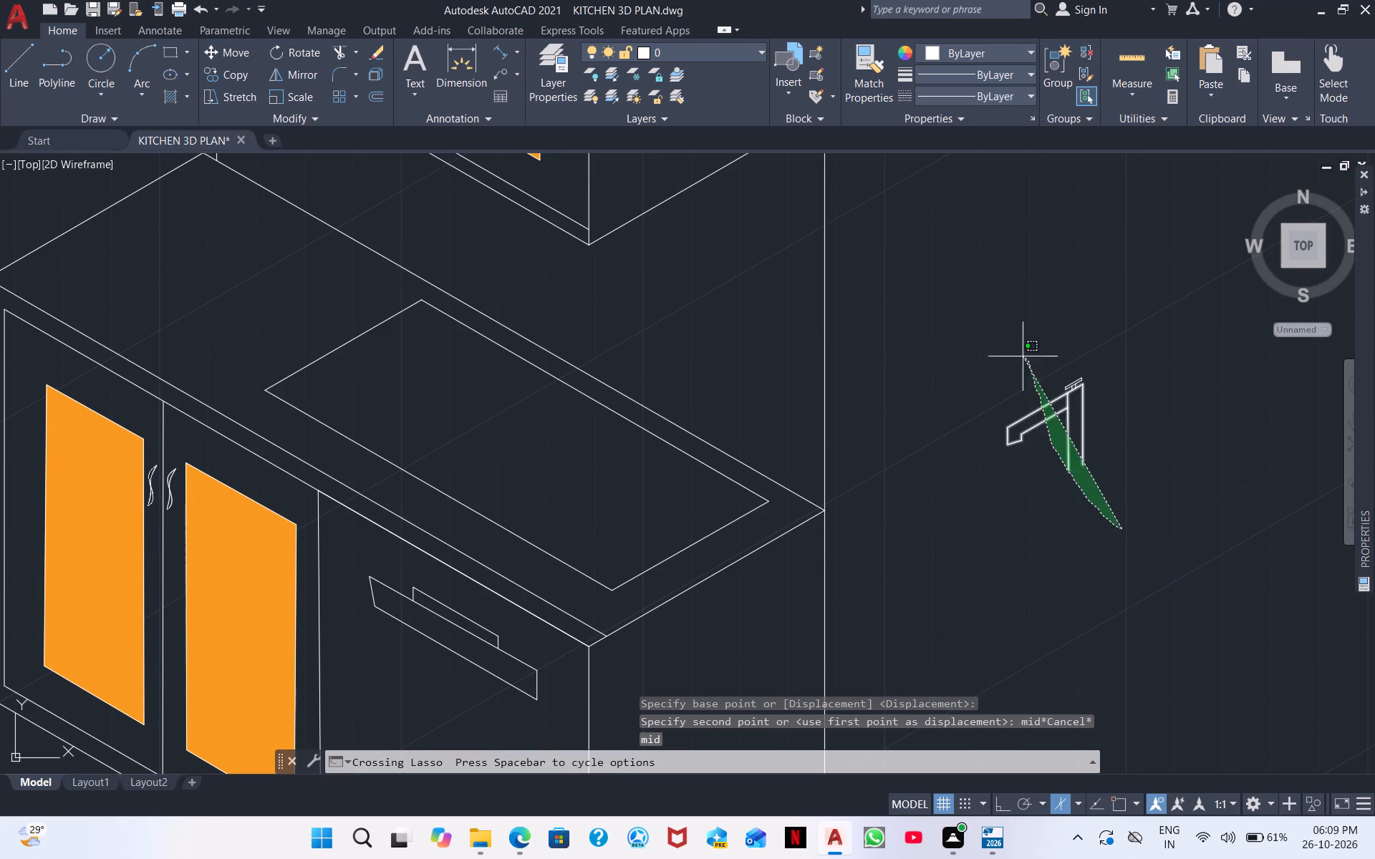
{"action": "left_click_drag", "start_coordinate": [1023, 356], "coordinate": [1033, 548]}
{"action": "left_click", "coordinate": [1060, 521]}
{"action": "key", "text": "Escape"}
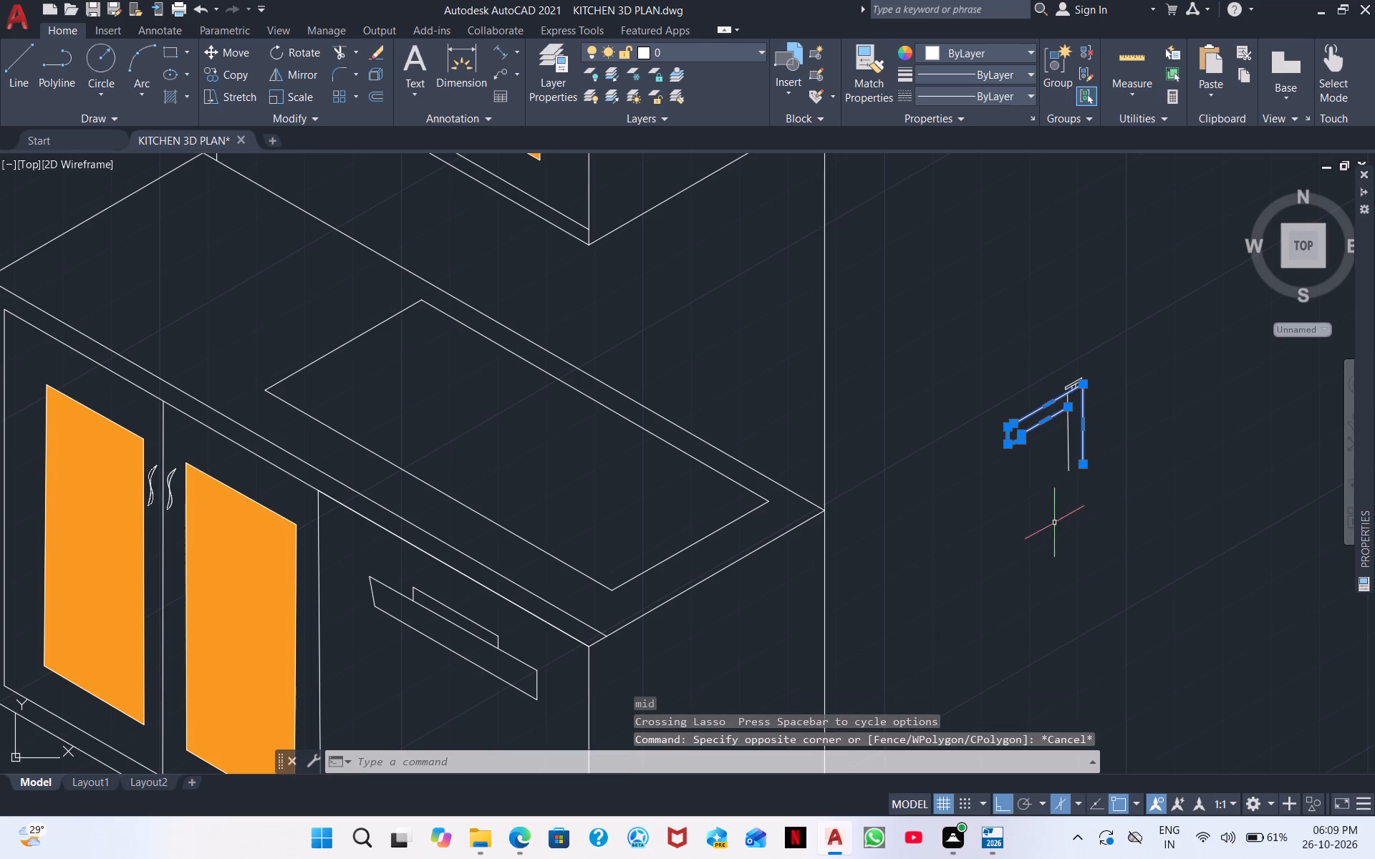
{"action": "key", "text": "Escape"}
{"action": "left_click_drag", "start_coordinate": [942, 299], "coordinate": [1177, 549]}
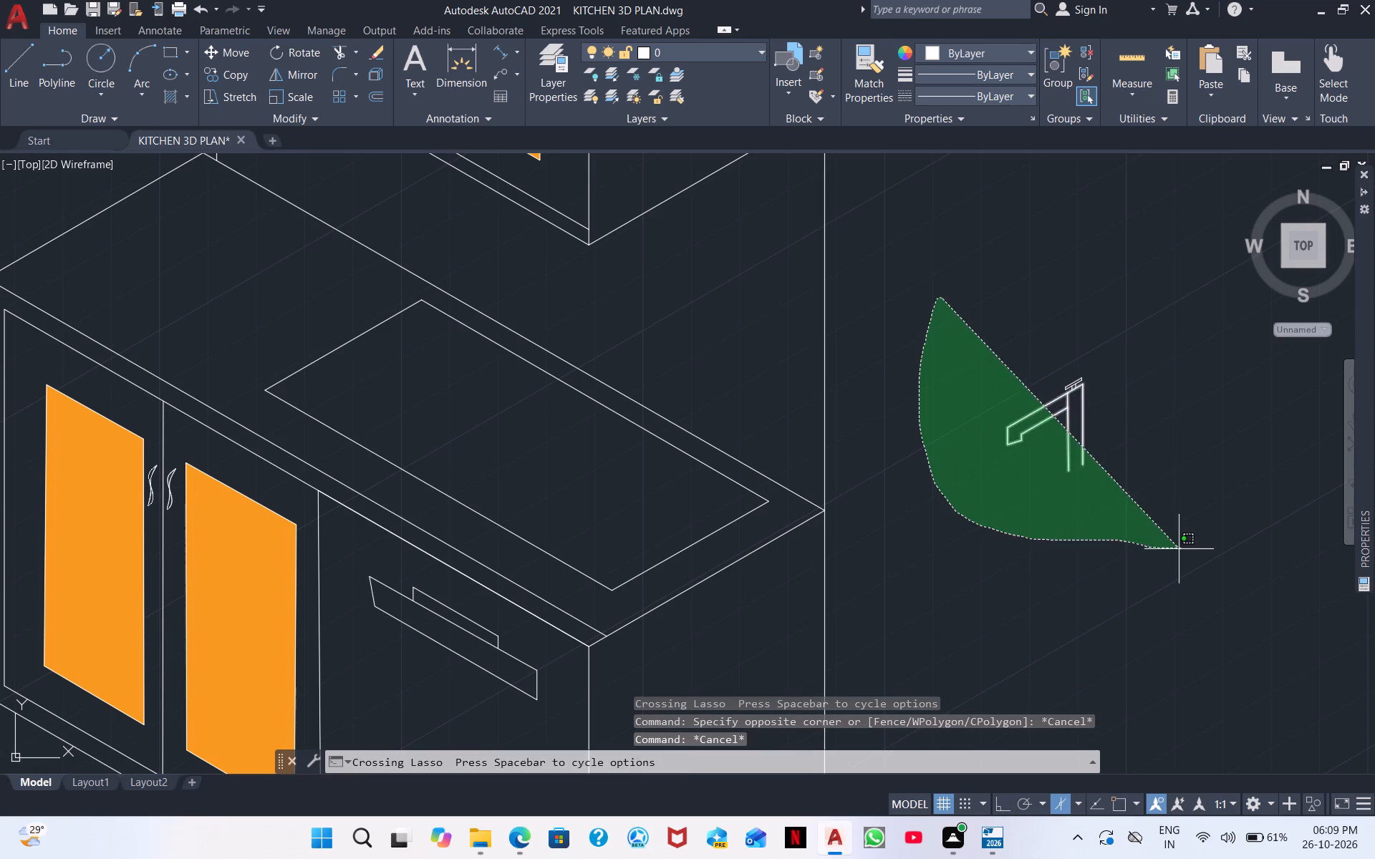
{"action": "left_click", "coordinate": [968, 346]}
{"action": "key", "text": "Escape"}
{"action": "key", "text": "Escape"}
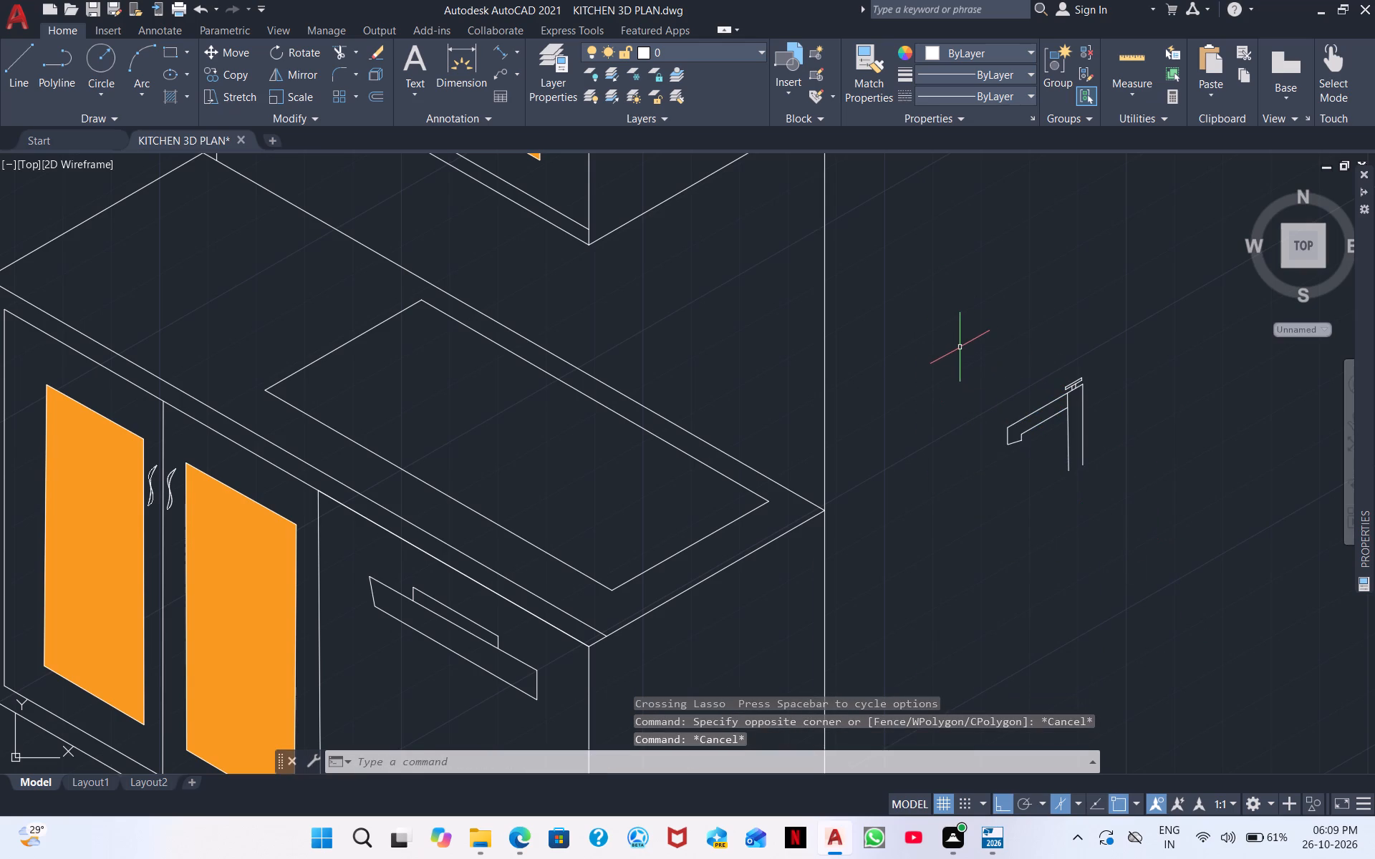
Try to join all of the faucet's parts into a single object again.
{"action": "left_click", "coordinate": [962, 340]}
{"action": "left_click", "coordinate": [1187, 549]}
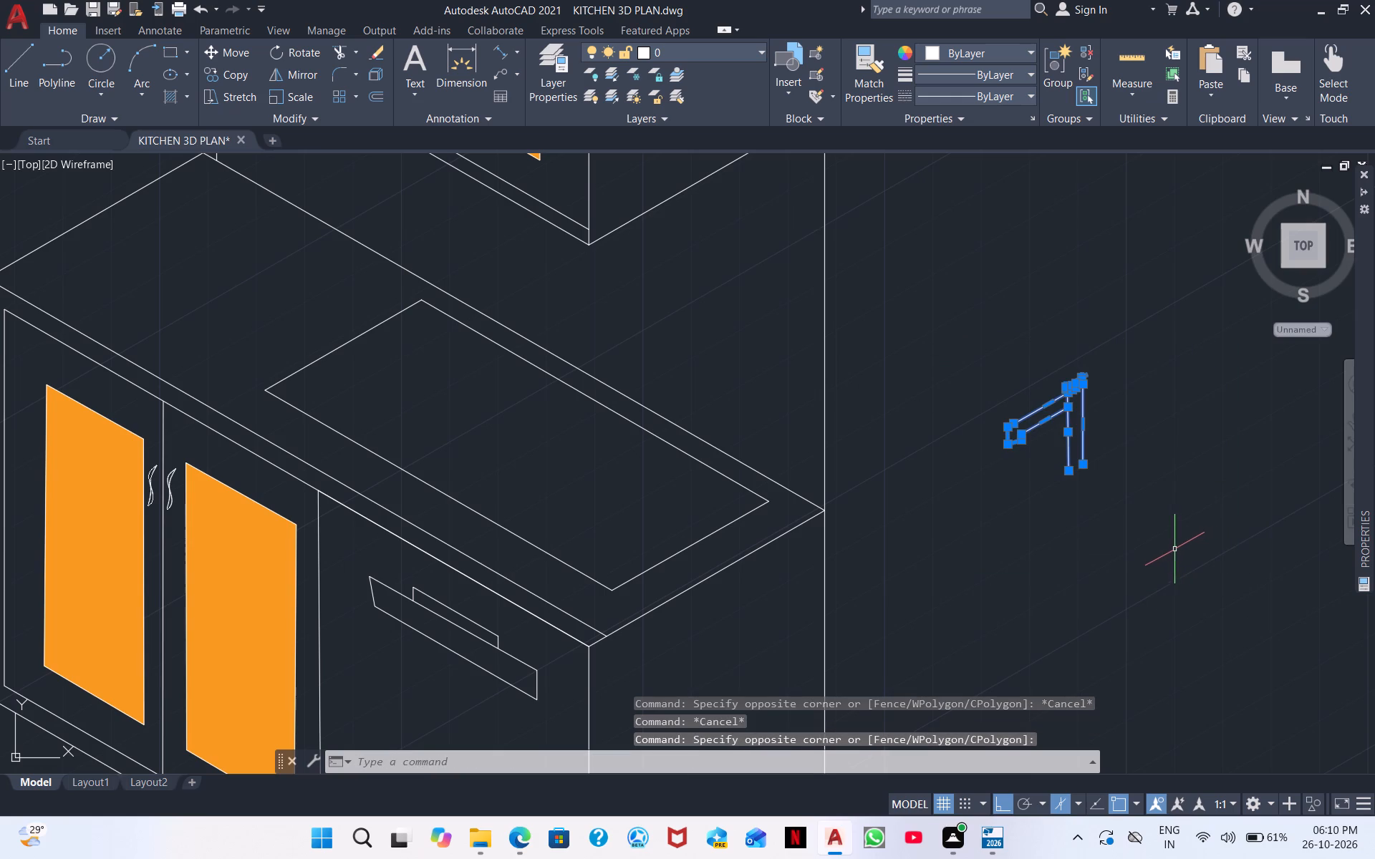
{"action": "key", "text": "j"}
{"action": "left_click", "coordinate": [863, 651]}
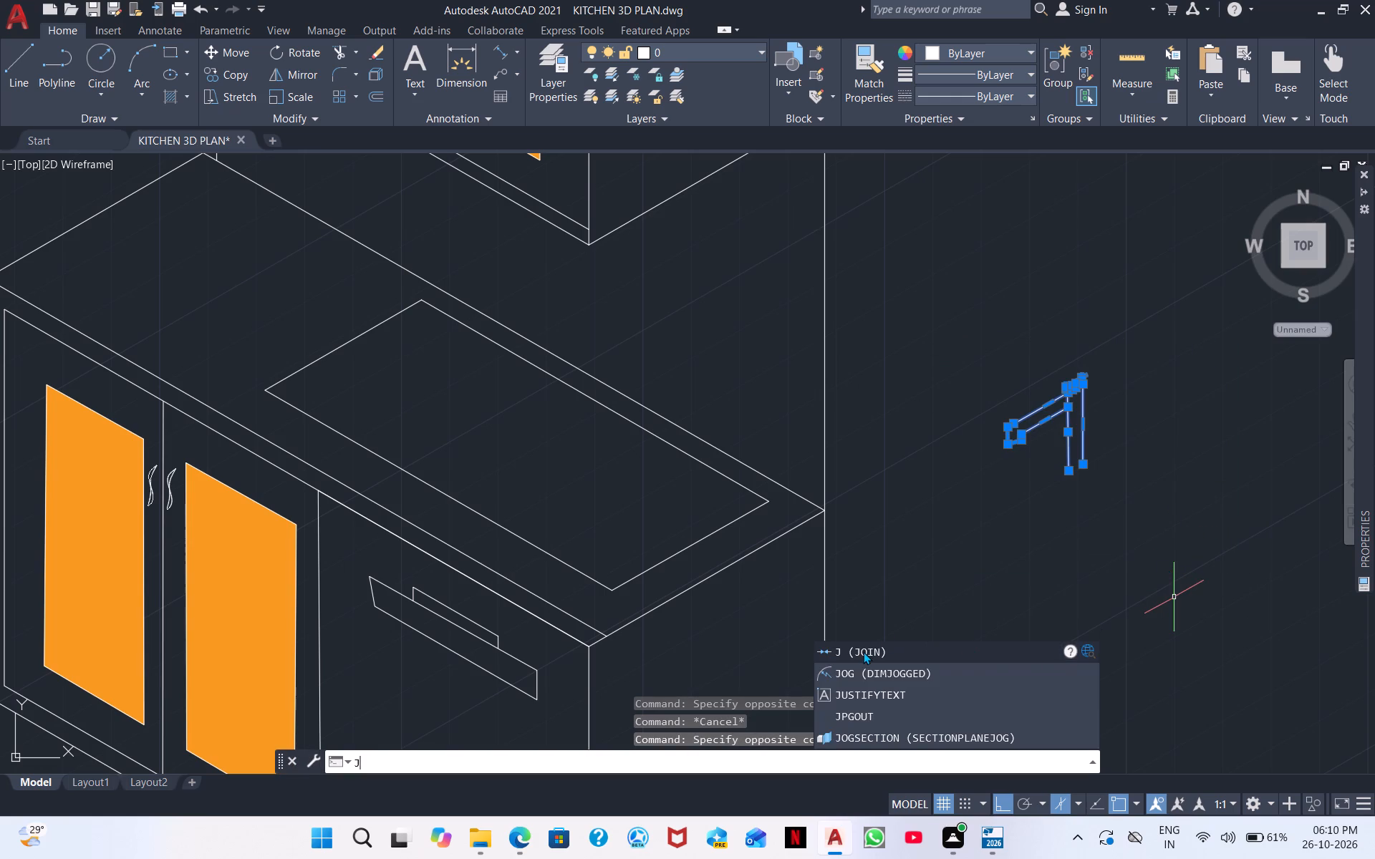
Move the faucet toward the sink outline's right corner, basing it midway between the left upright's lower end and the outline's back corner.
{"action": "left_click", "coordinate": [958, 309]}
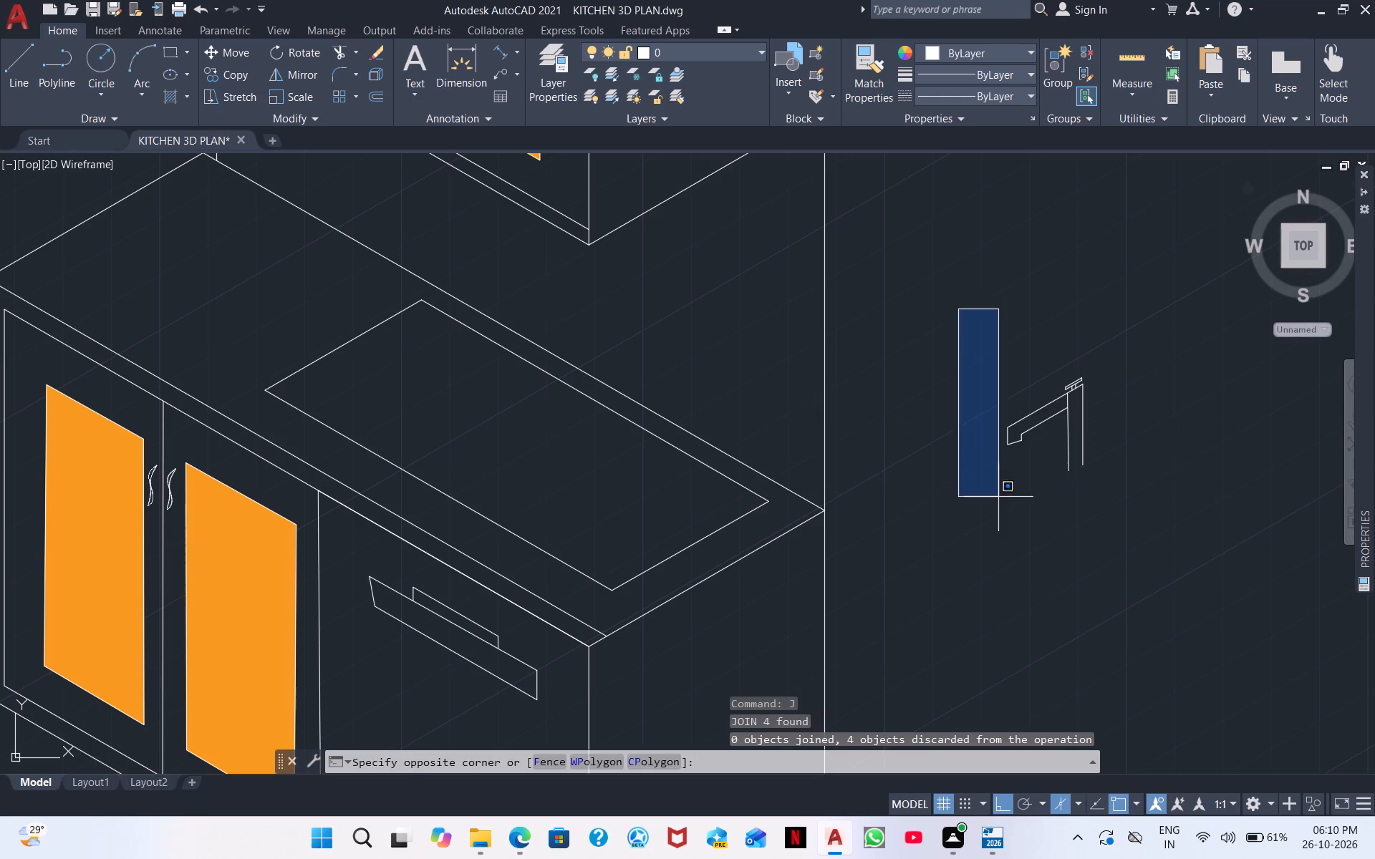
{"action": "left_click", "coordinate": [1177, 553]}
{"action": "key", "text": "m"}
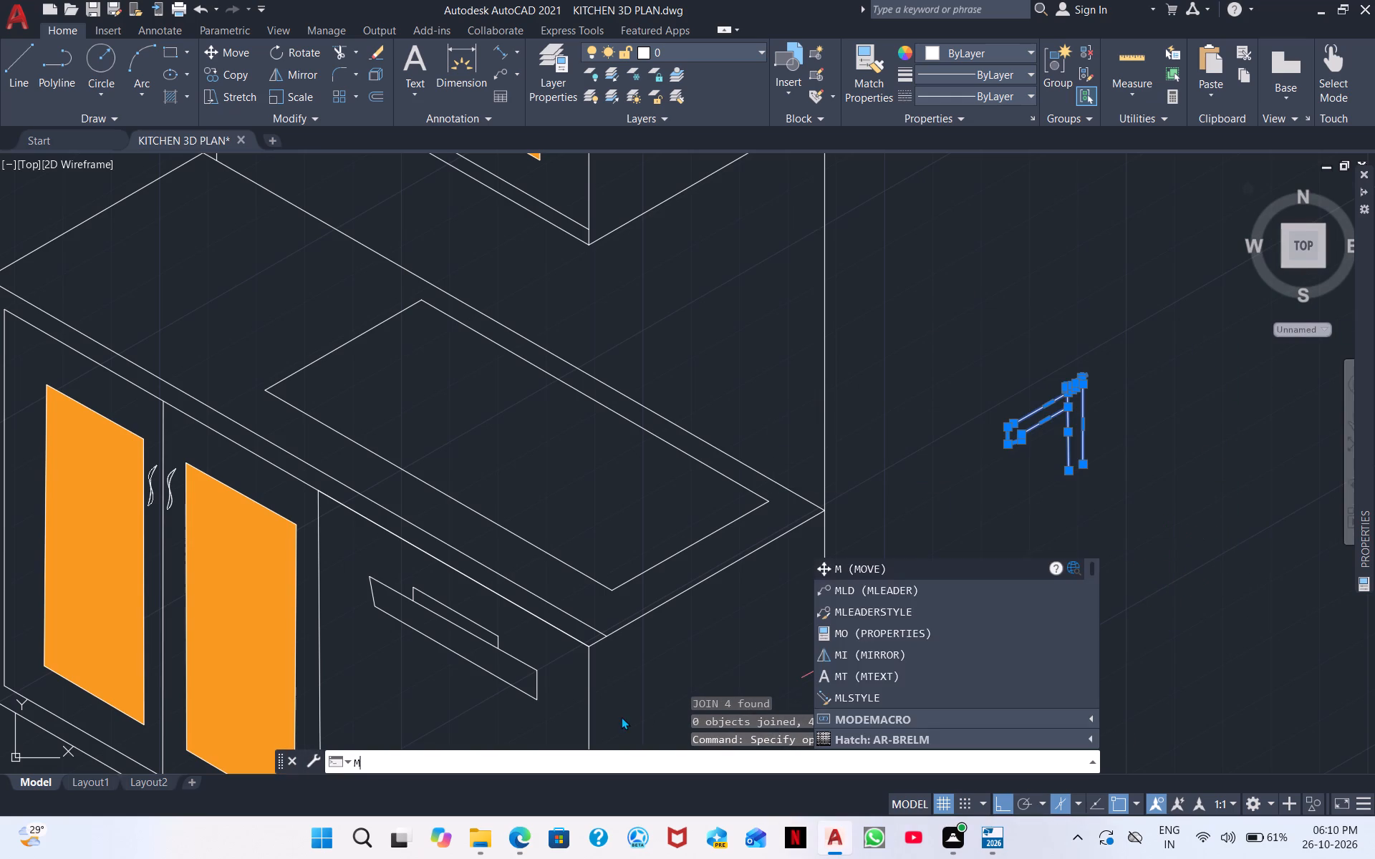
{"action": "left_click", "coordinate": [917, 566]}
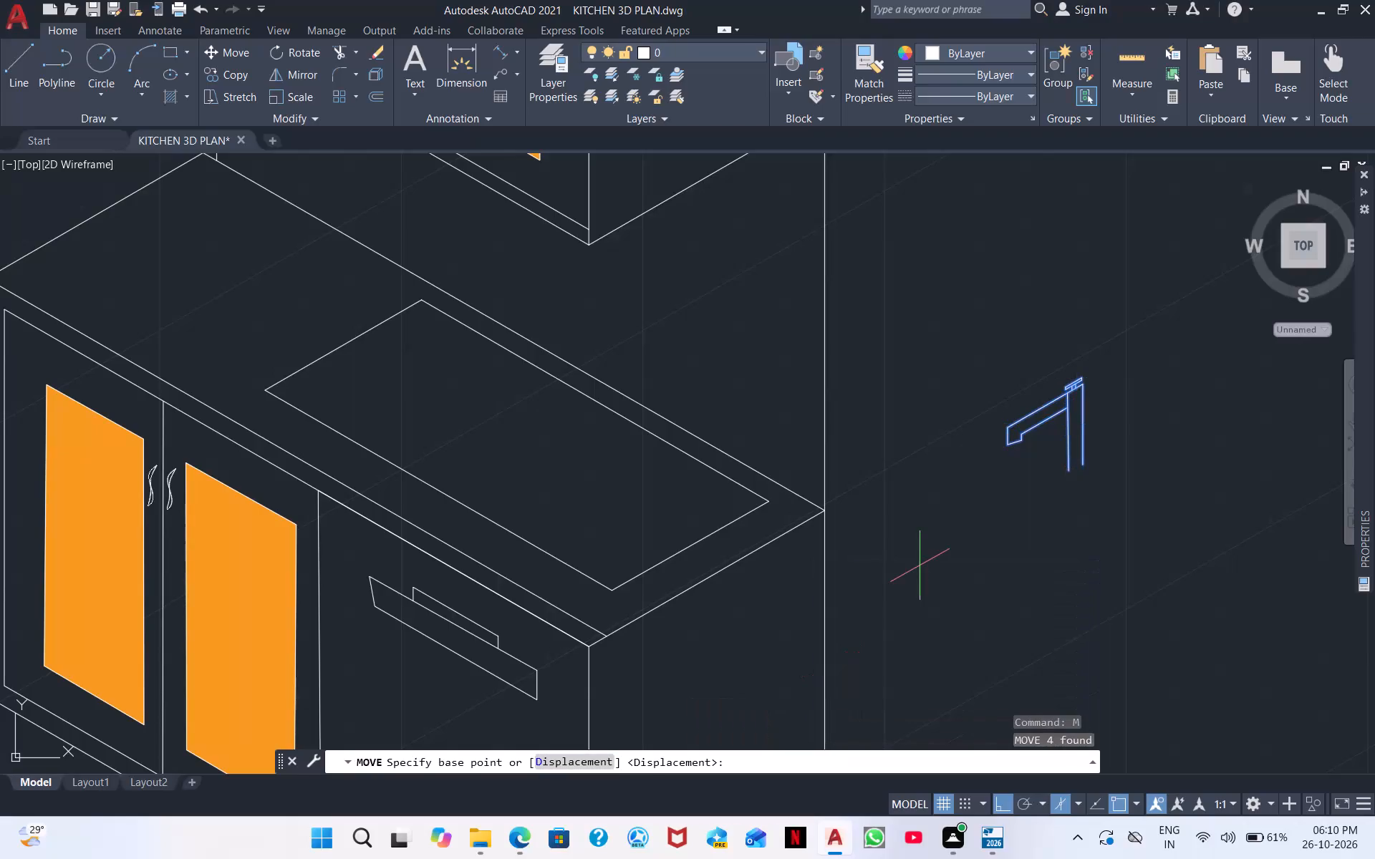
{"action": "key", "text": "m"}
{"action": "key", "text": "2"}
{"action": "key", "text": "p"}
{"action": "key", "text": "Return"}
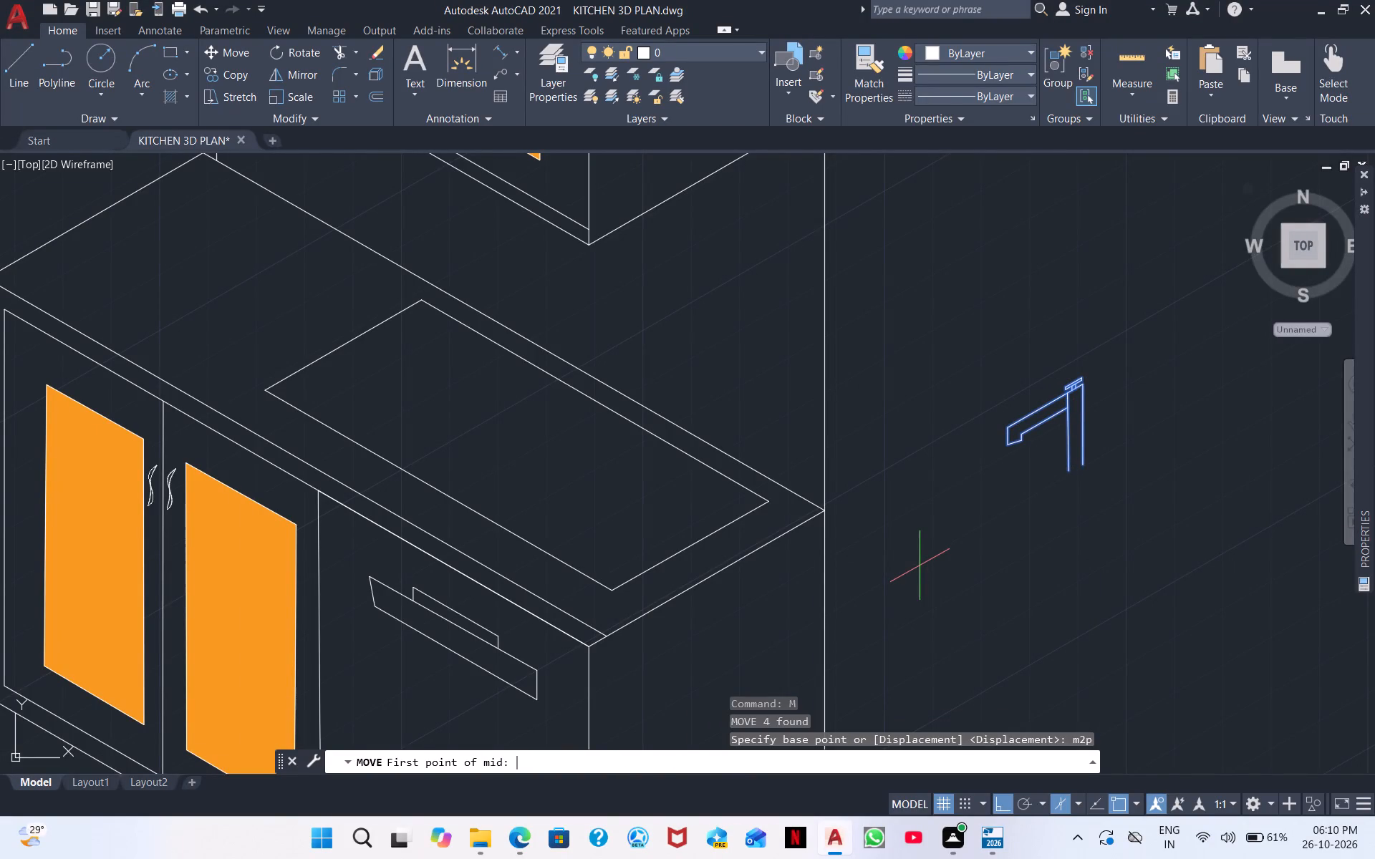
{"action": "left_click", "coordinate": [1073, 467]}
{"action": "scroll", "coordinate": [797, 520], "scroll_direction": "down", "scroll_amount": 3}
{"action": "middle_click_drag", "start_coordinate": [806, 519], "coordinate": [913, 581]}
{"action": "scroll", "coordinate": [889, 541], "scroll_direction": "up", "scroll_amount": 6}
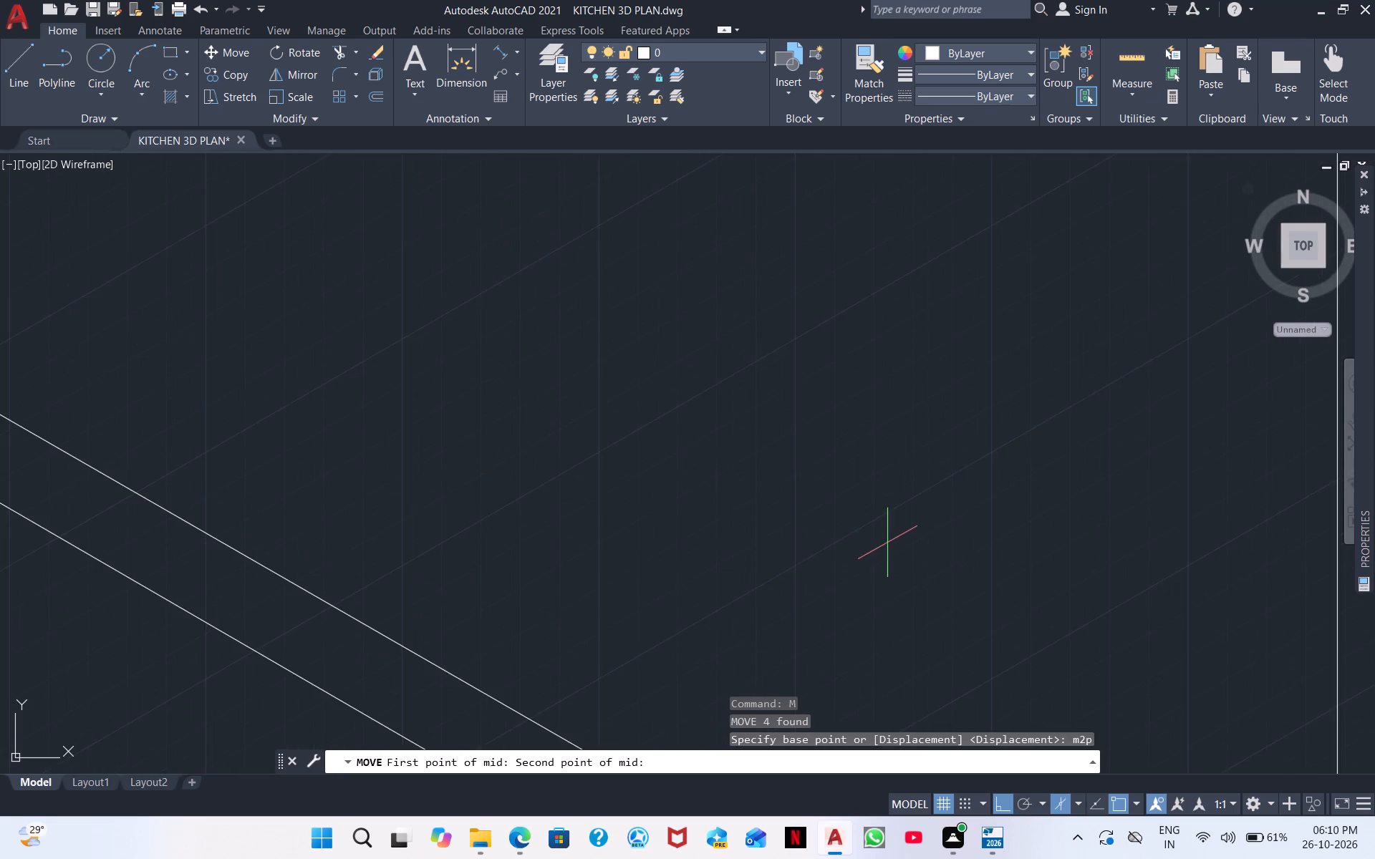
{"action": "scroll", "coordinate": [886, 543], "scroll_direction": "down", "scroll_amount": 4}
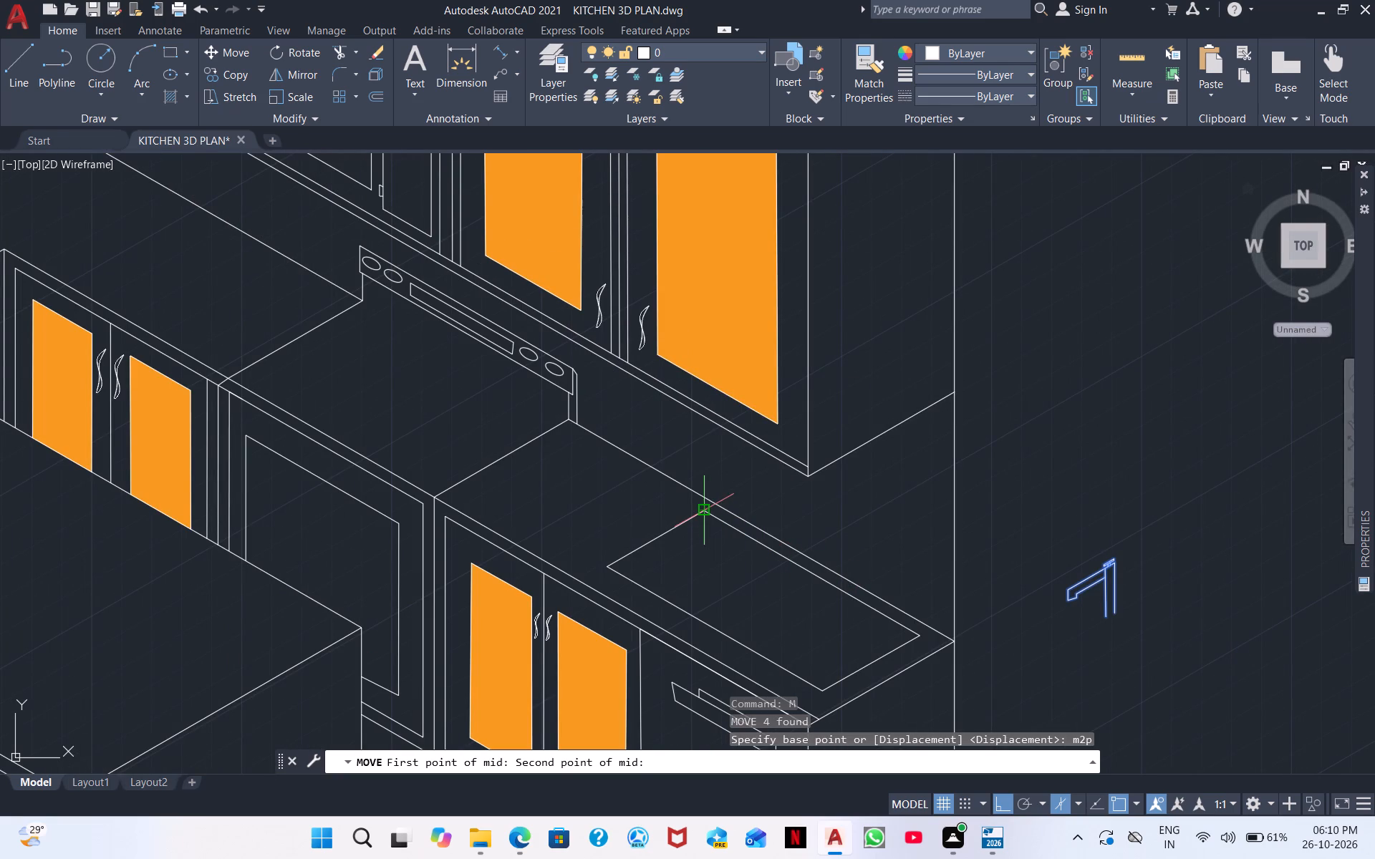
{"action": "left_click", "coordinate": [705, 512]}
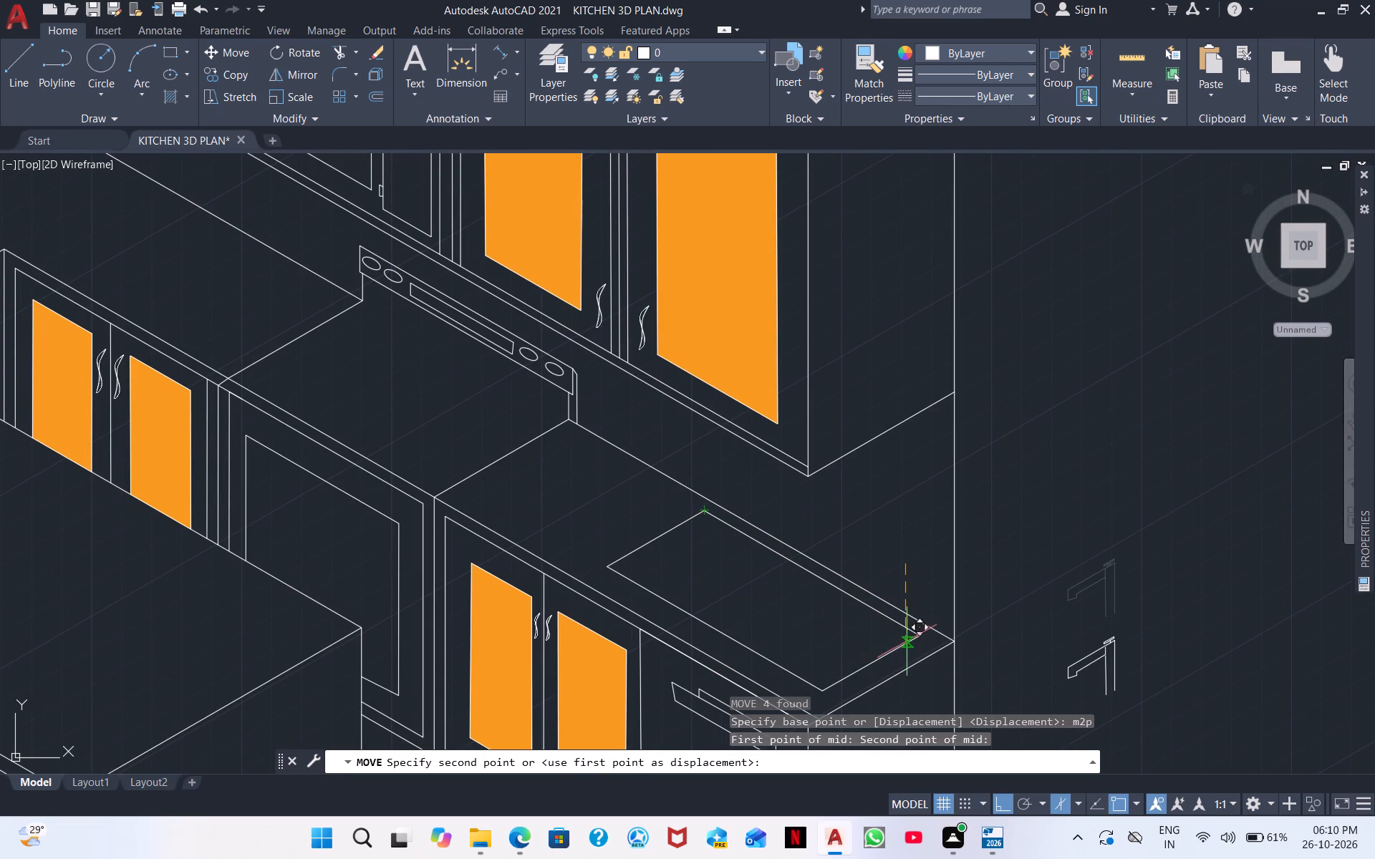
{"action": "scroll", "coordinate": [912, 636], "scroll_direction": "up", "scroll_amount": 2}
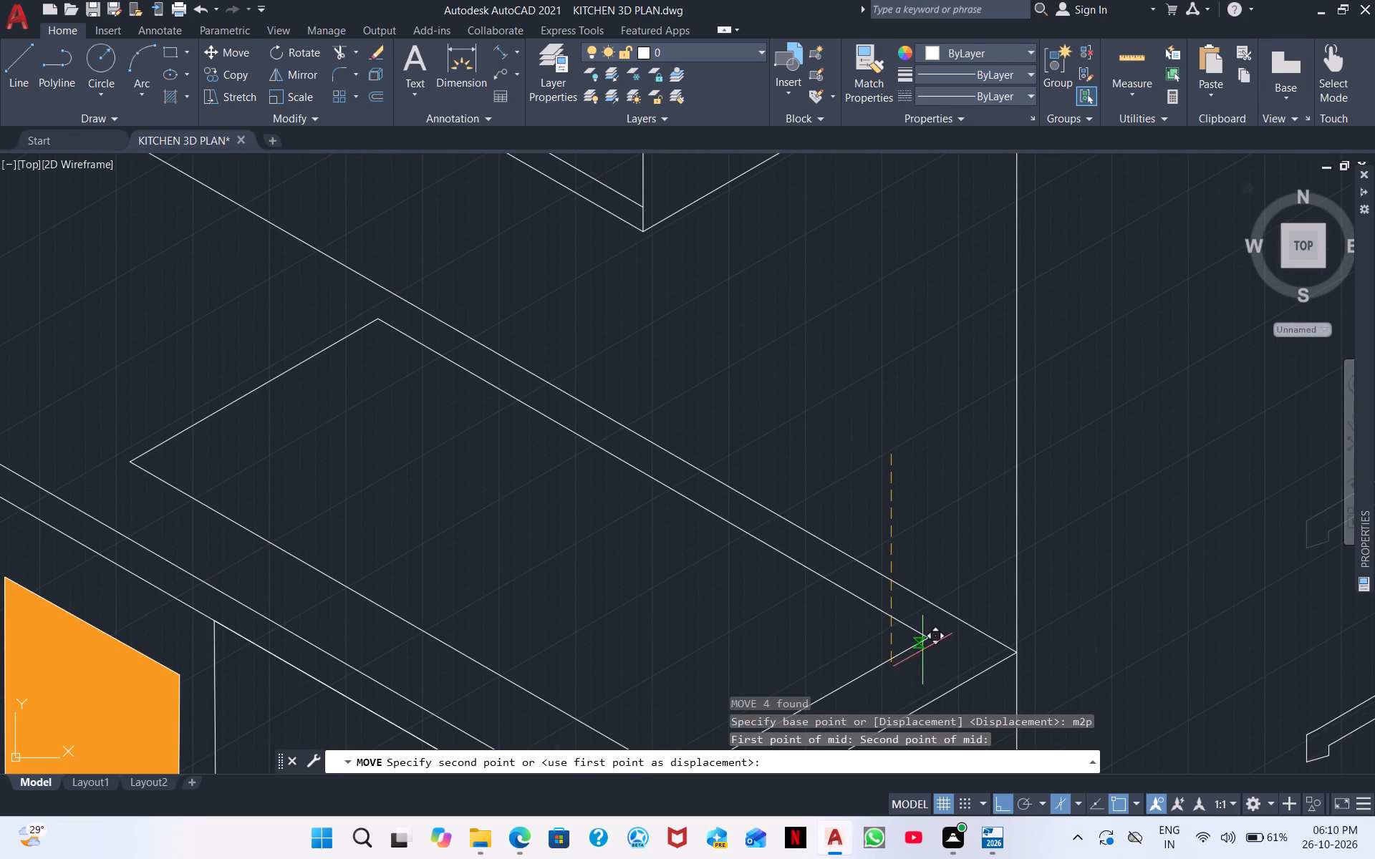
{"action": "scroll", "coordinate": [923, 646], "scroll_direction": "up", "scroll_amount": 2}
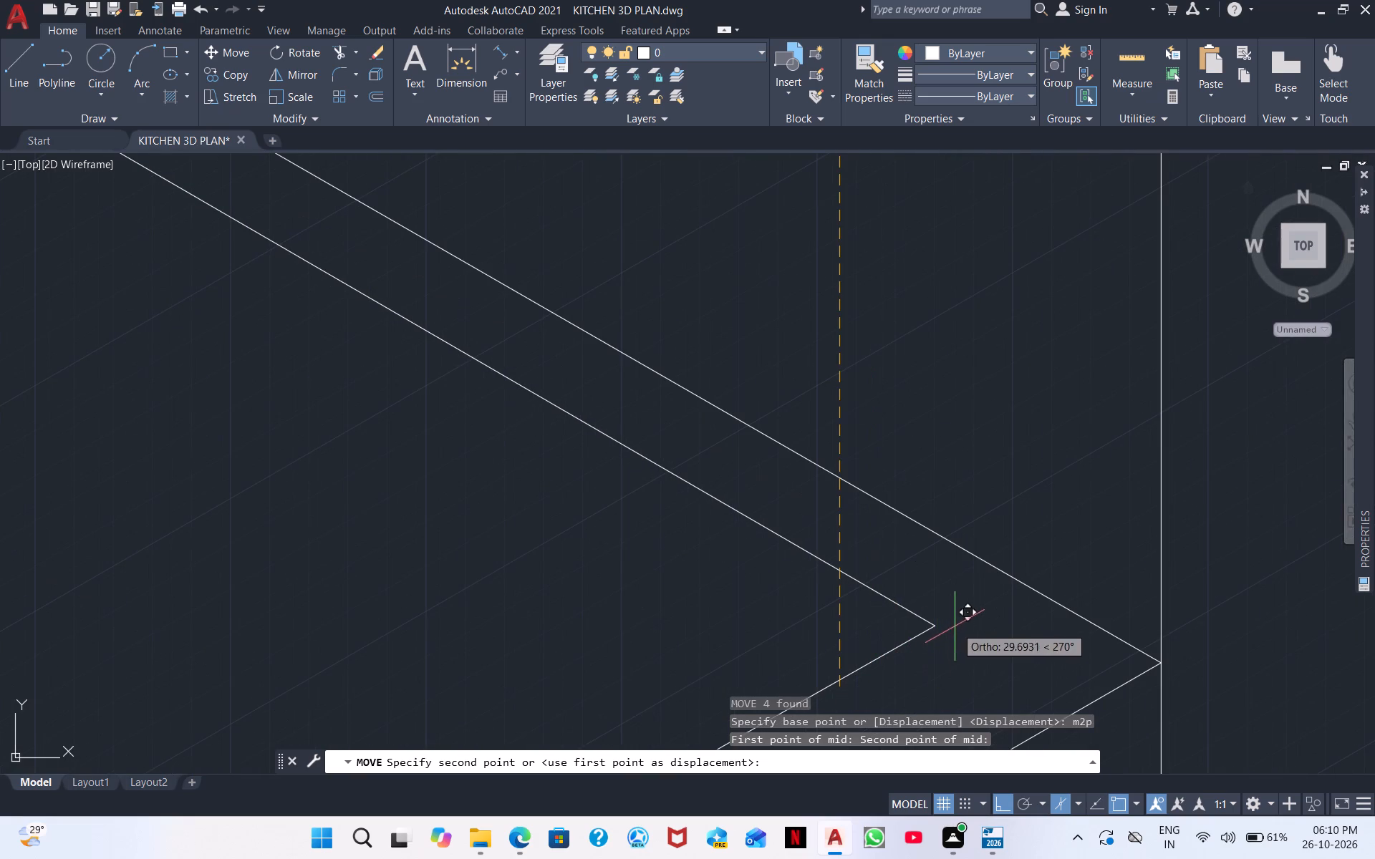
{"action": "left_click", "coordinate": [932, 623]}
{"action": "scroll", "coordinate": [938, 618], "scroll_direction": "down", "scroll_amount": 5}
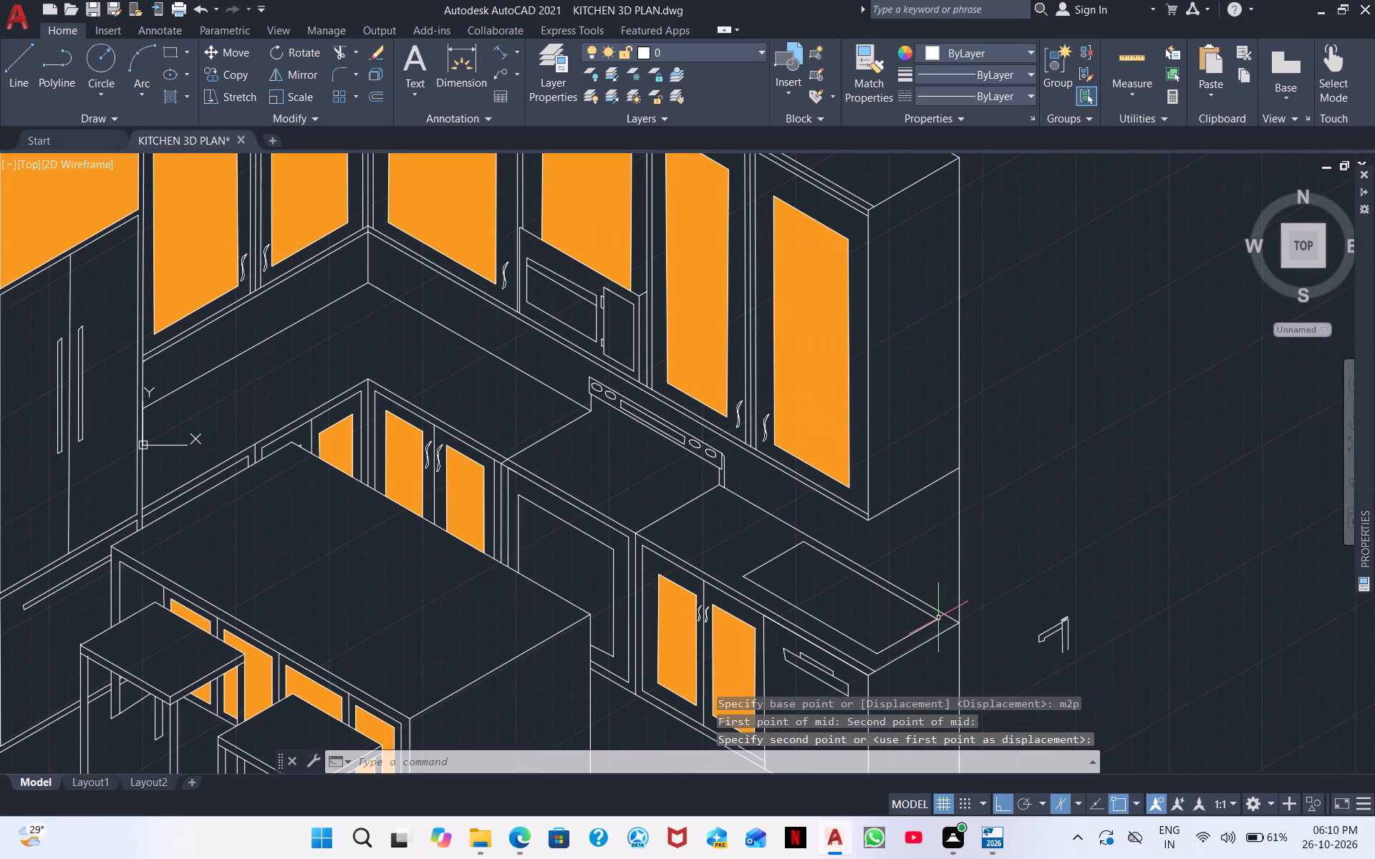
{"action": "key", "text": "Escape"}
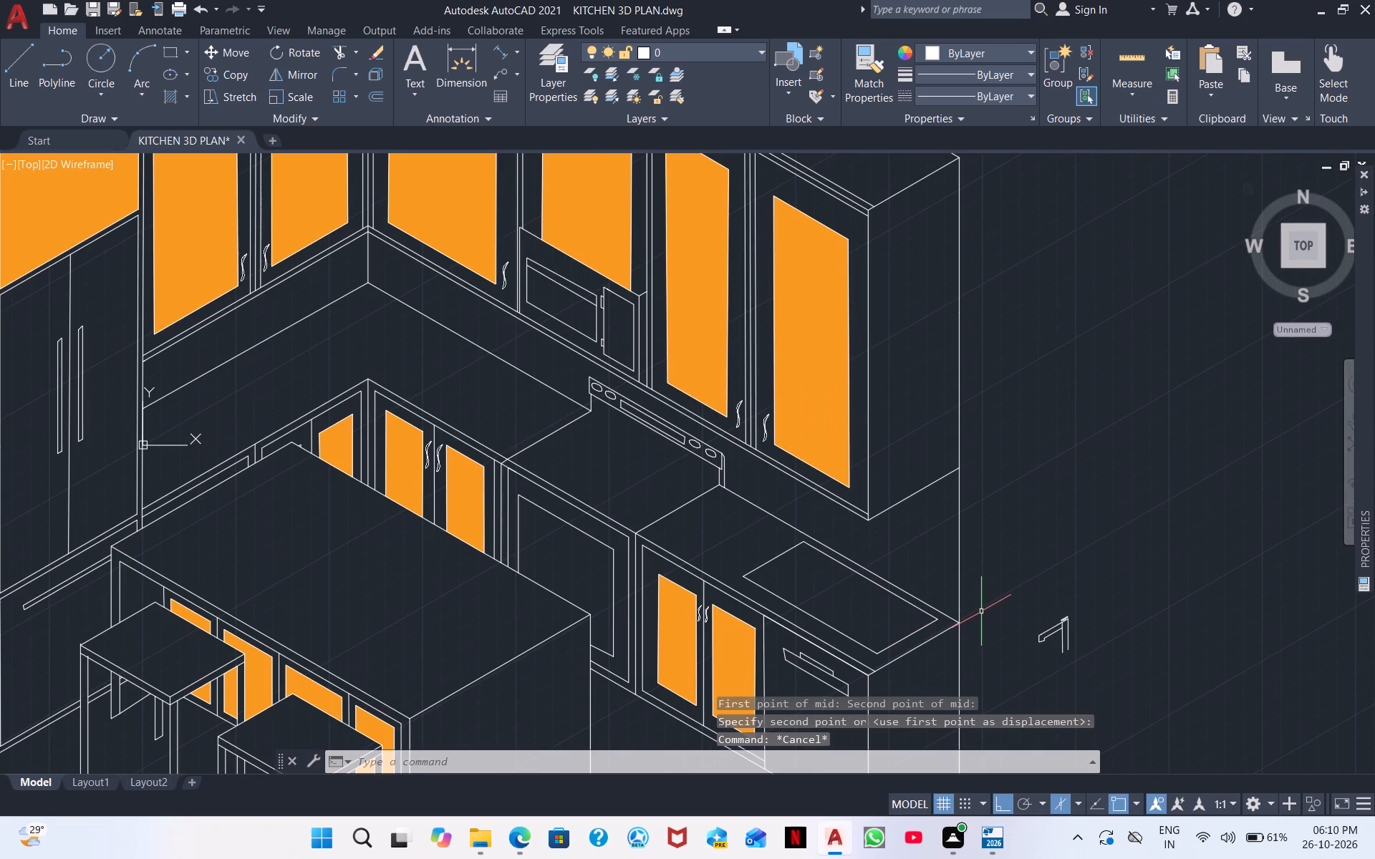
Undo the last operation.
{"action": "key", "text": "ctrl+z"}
Move the faucet, with Ortho off, from the midpoint between the sink outline's back-edge endpoints to that edge's right endpoint.
{"action": "scroll", "coordinate": [993, 555], "scroll_direction": "down", "scroll_amount": 8}
{"action": "scroll", "coordinate": [1017, 572], "scroll_direction": "up", "scroll_amount": 4}
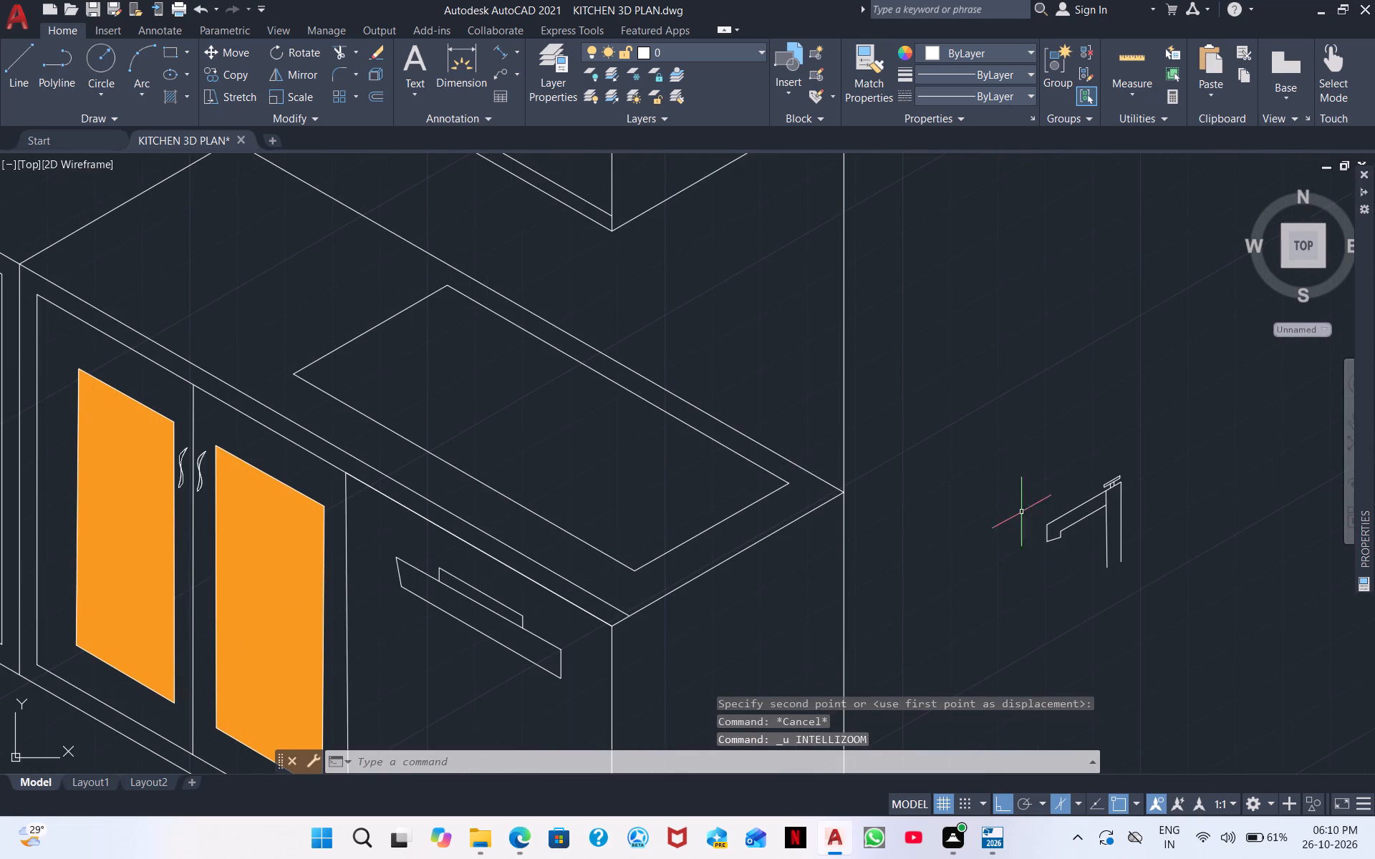
{"action": "left_click", "coordinate": [1031, 465]}
{"action": "left_click", "coordinate": [1164, 628]}
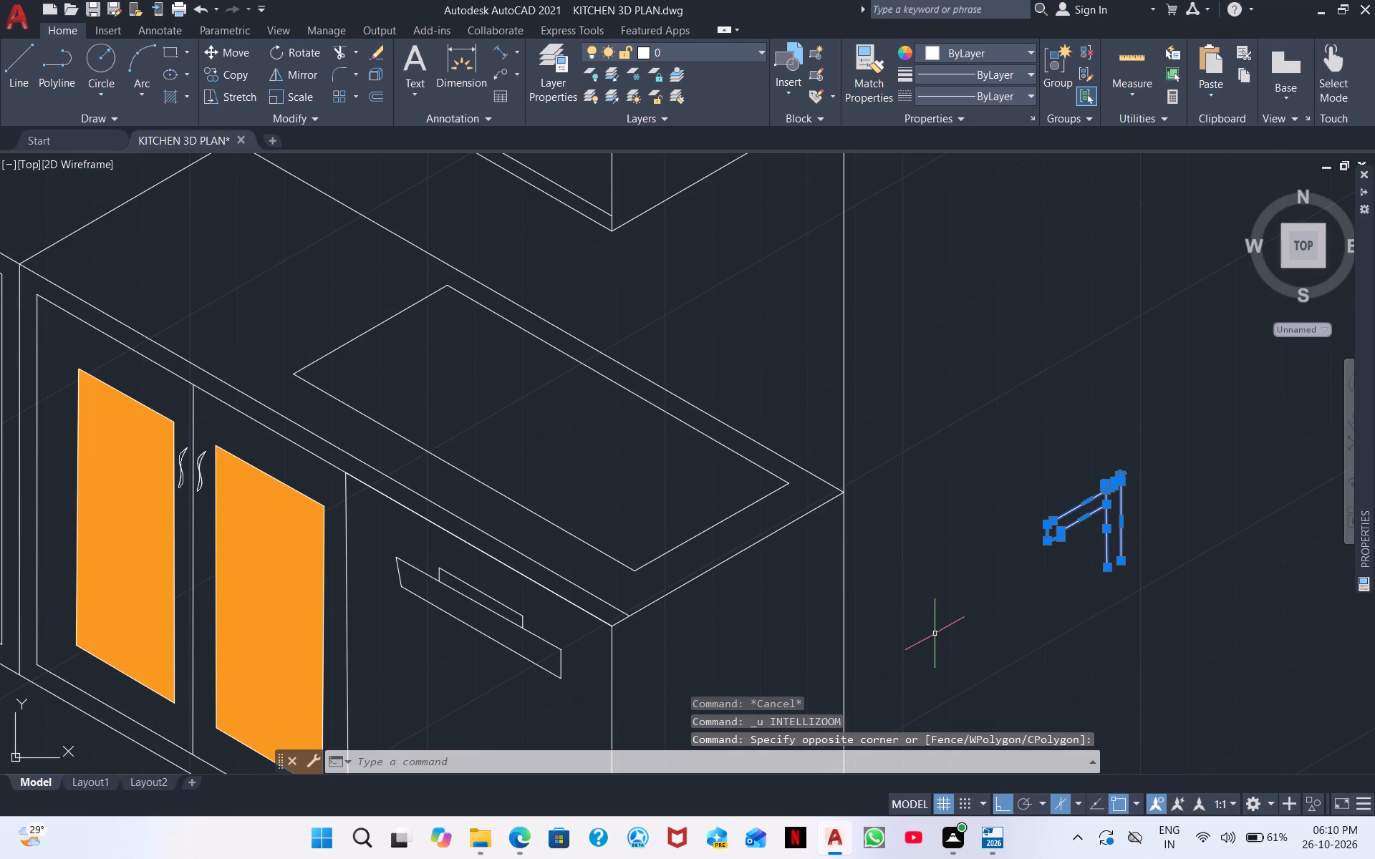
{"action": "type", "text": "mo"}
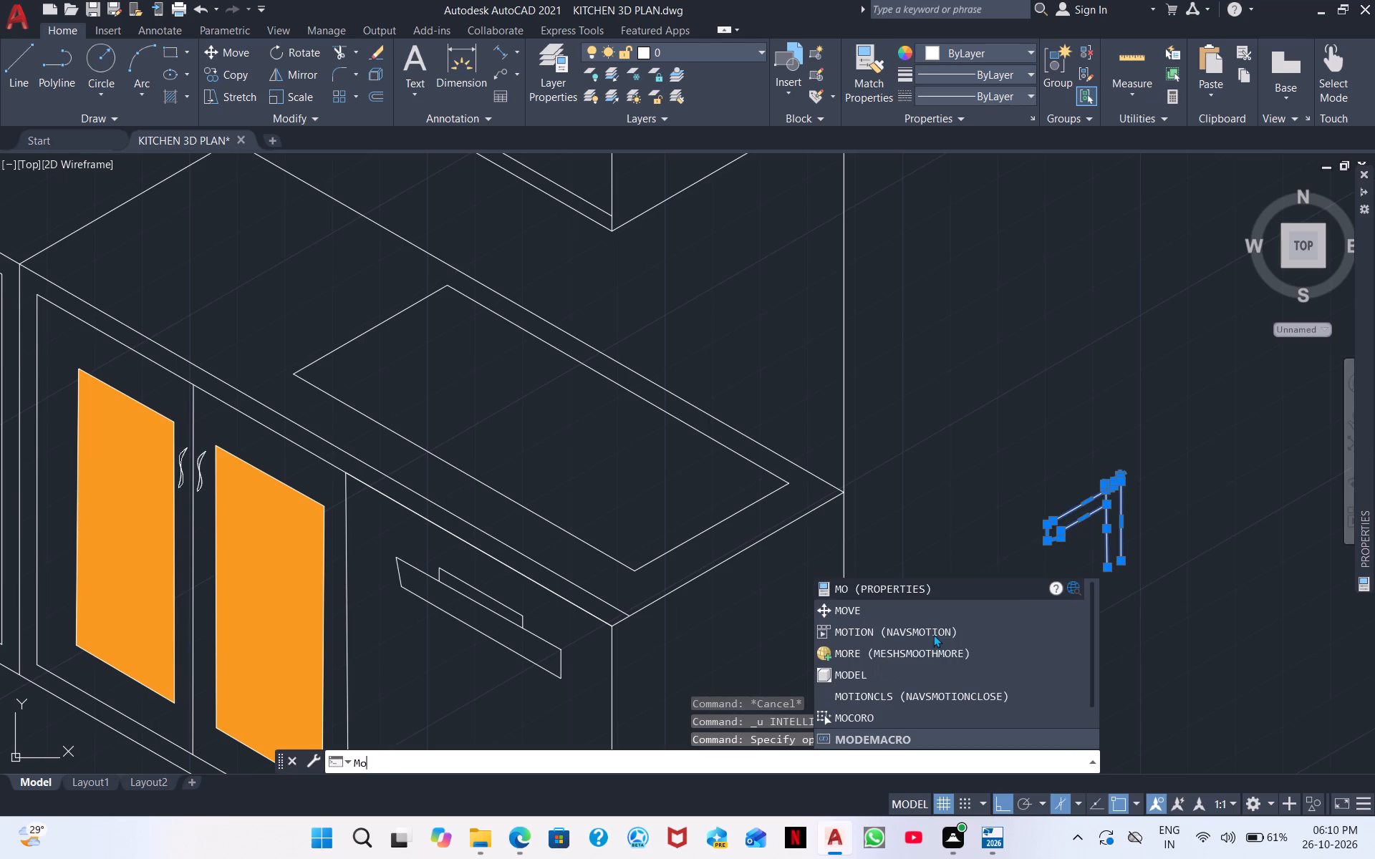
{"action": "left_click", "coordinate": [901, 616]}
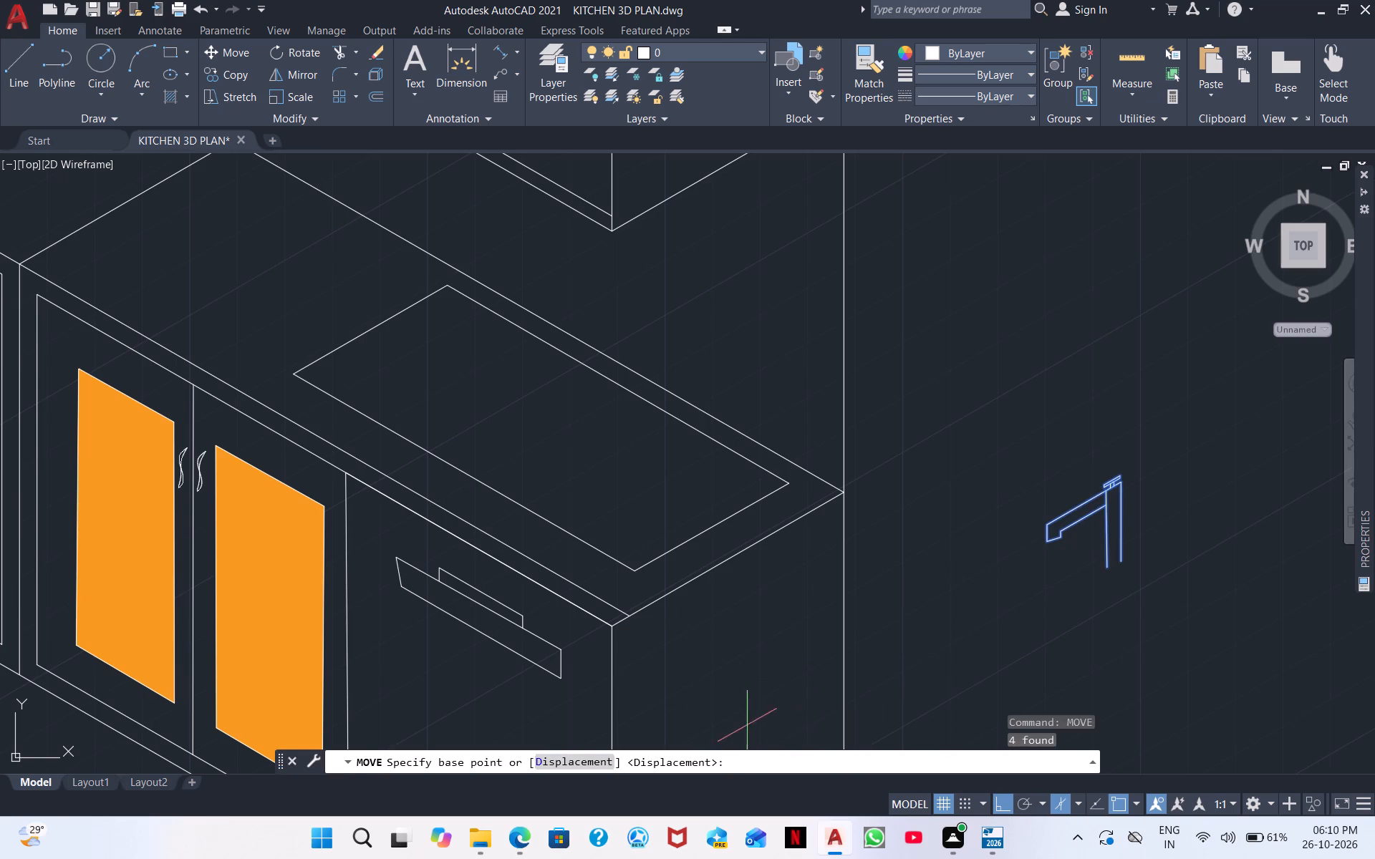
{"action": "key", "text": "m"}
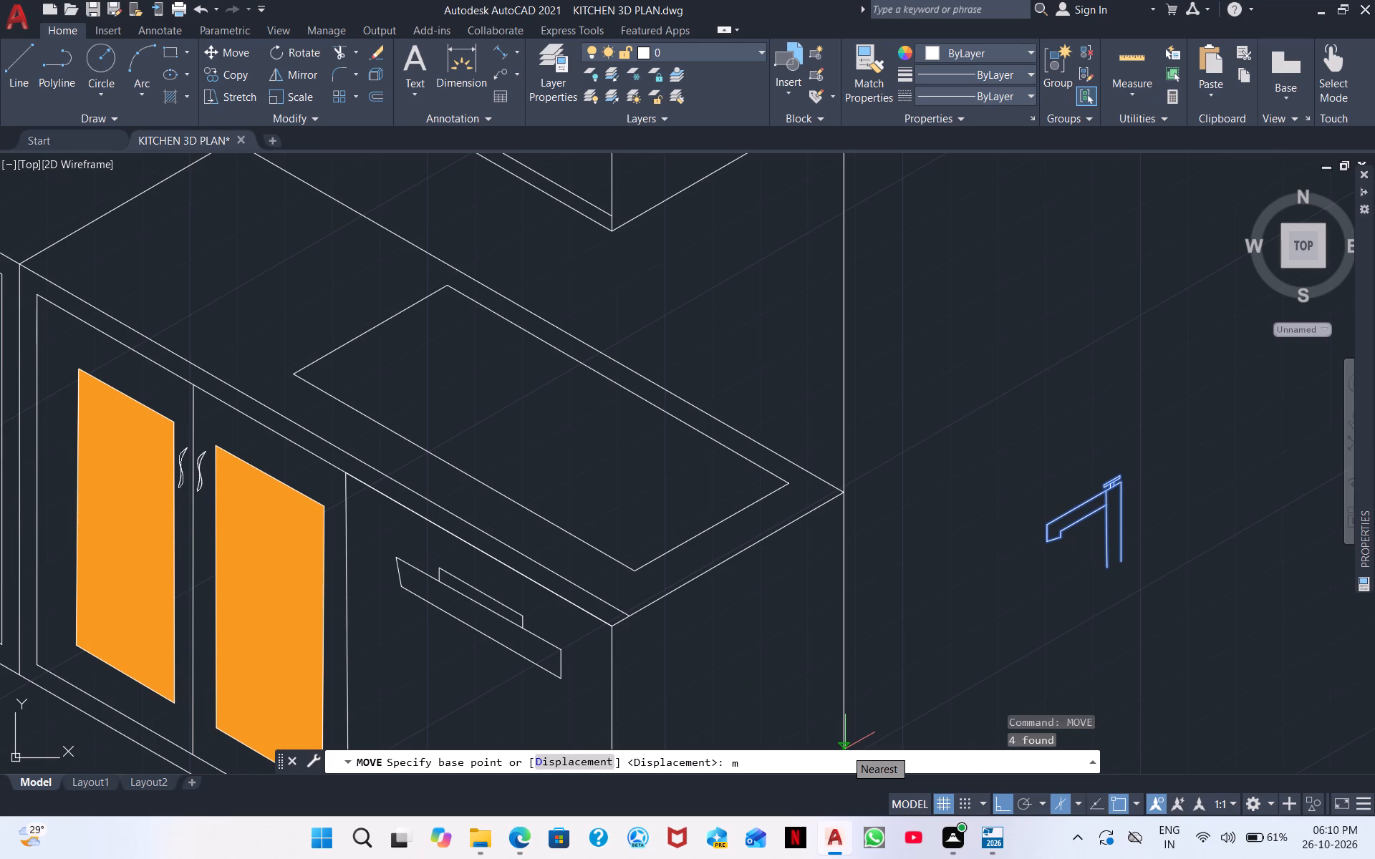
{"action": "type", "text": "2p"}
{"action": "key", "text": "Return"}
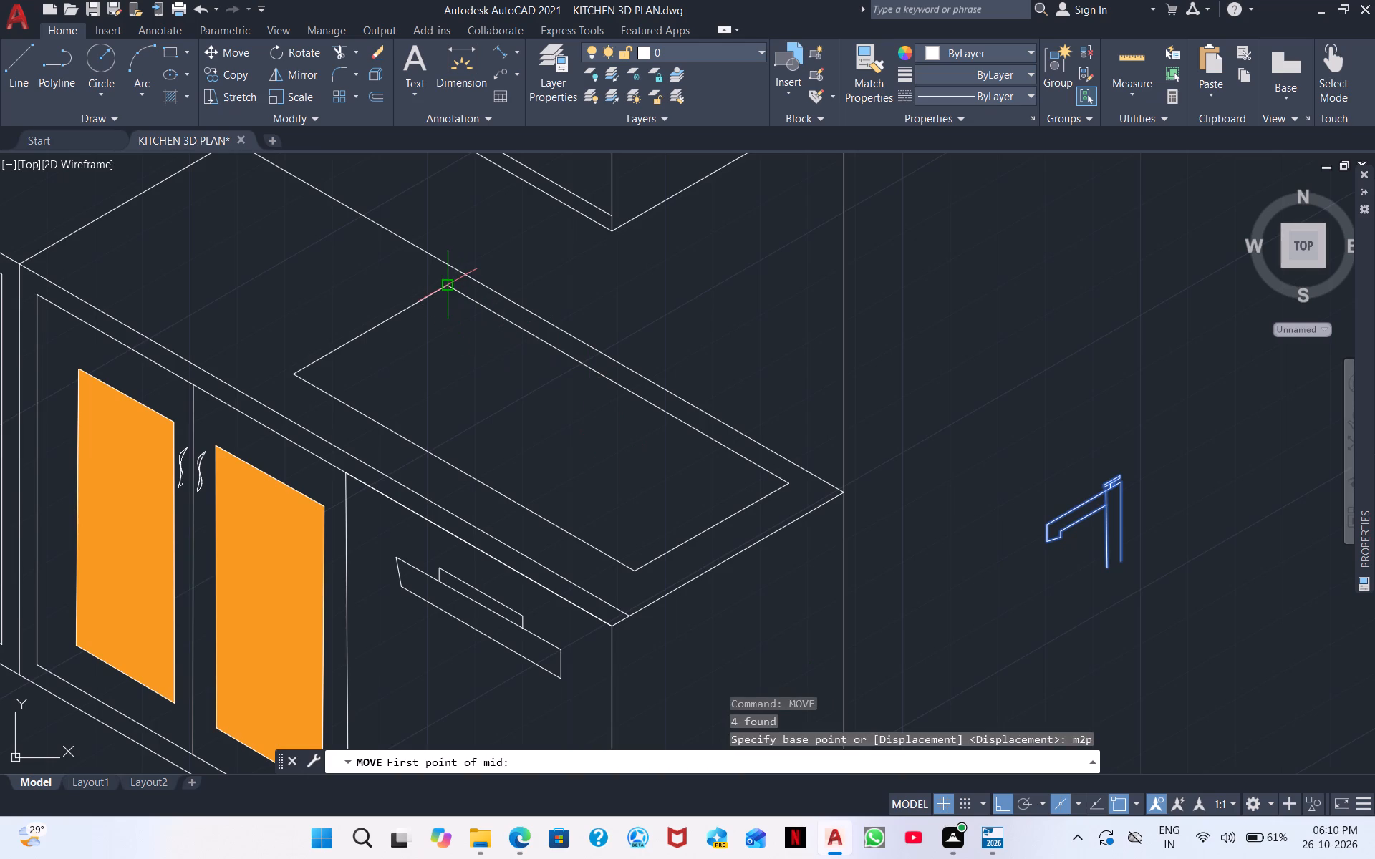
{"action": "left_click", "coordinate": [450, 283]}
{"action": "left_click", "coordinate": [786, 480]}
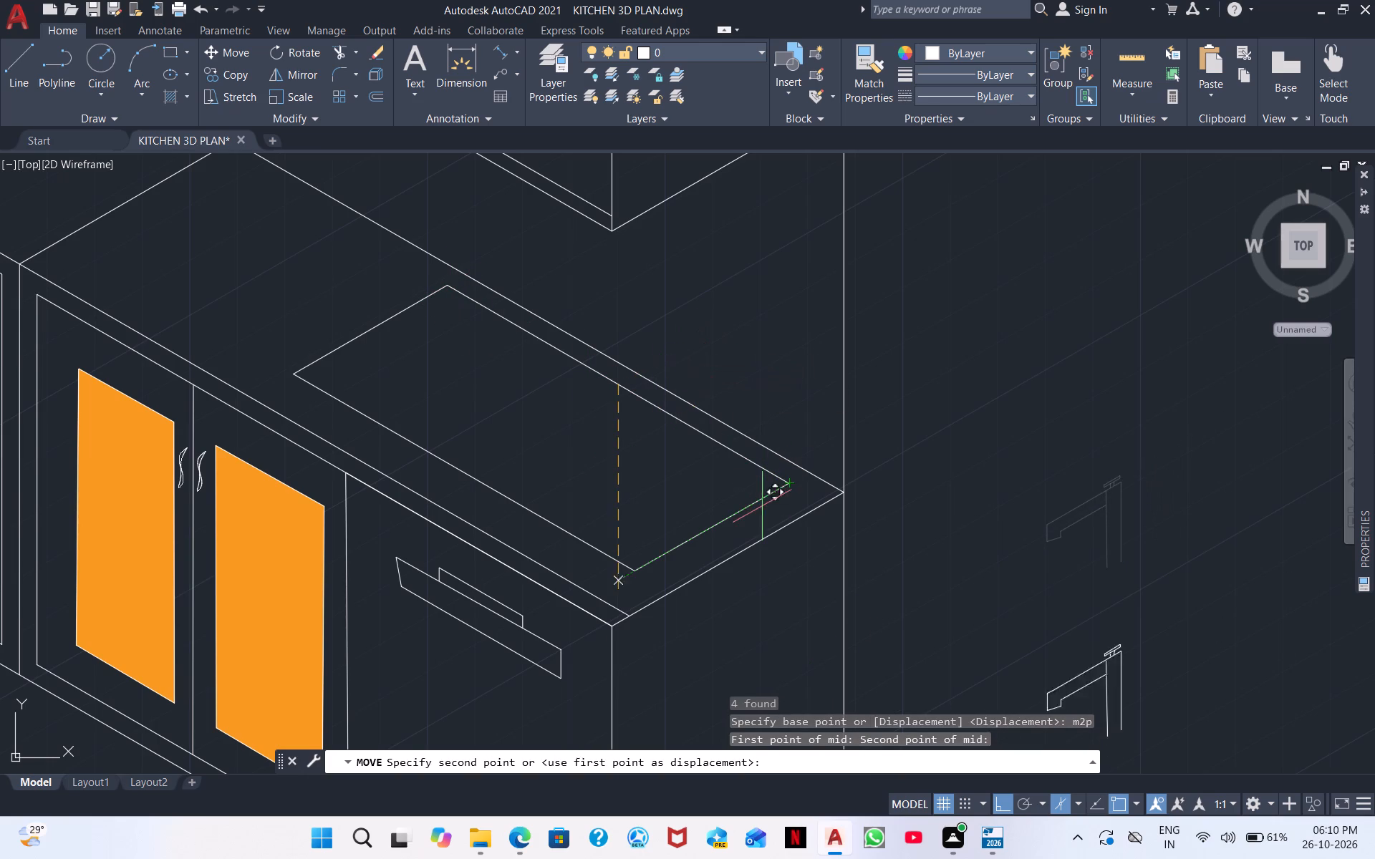
{"action": "left_click", "coordinate": [1000, 804]}
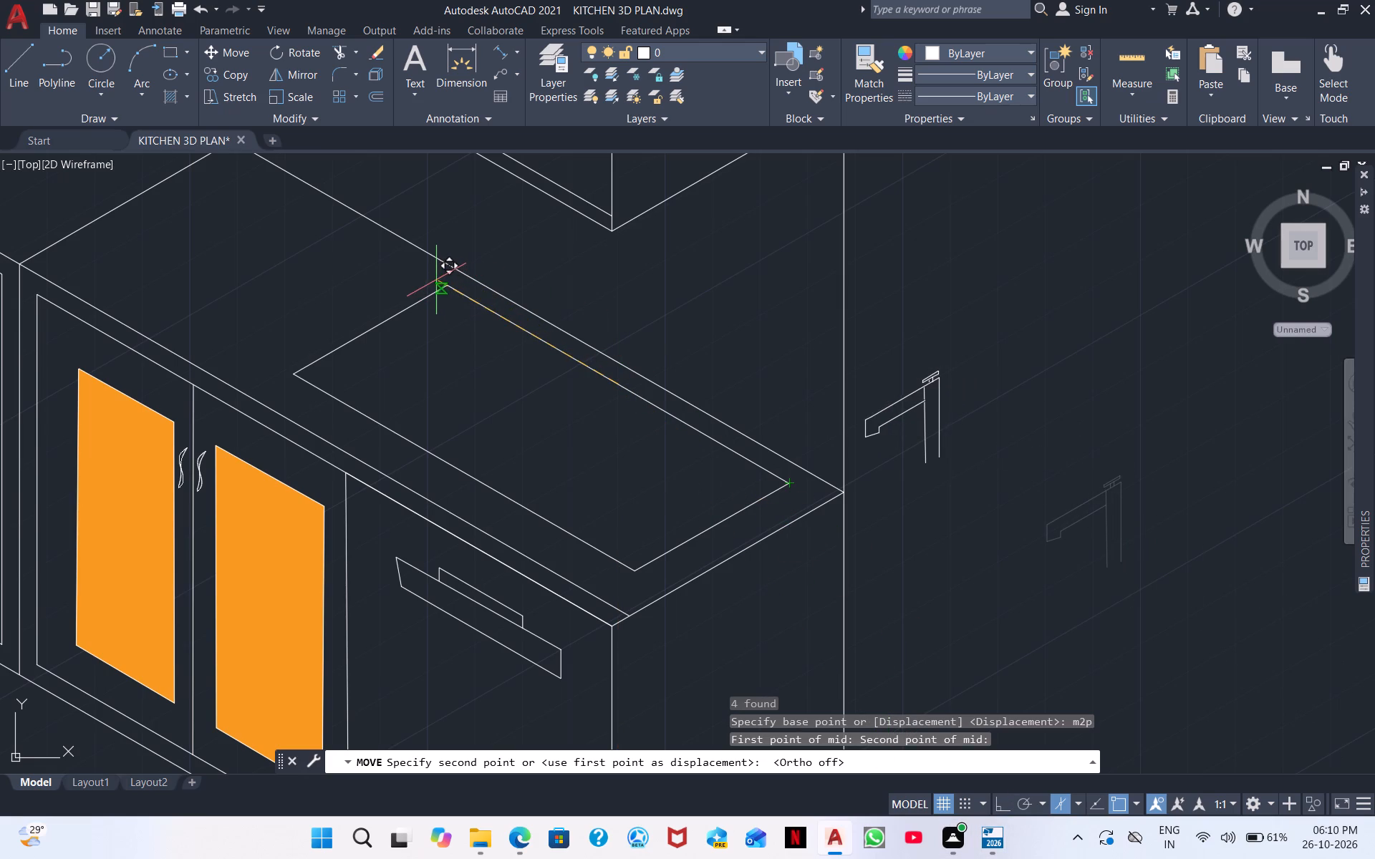
{"action": "left_click", "coordinate": [787, 487]}
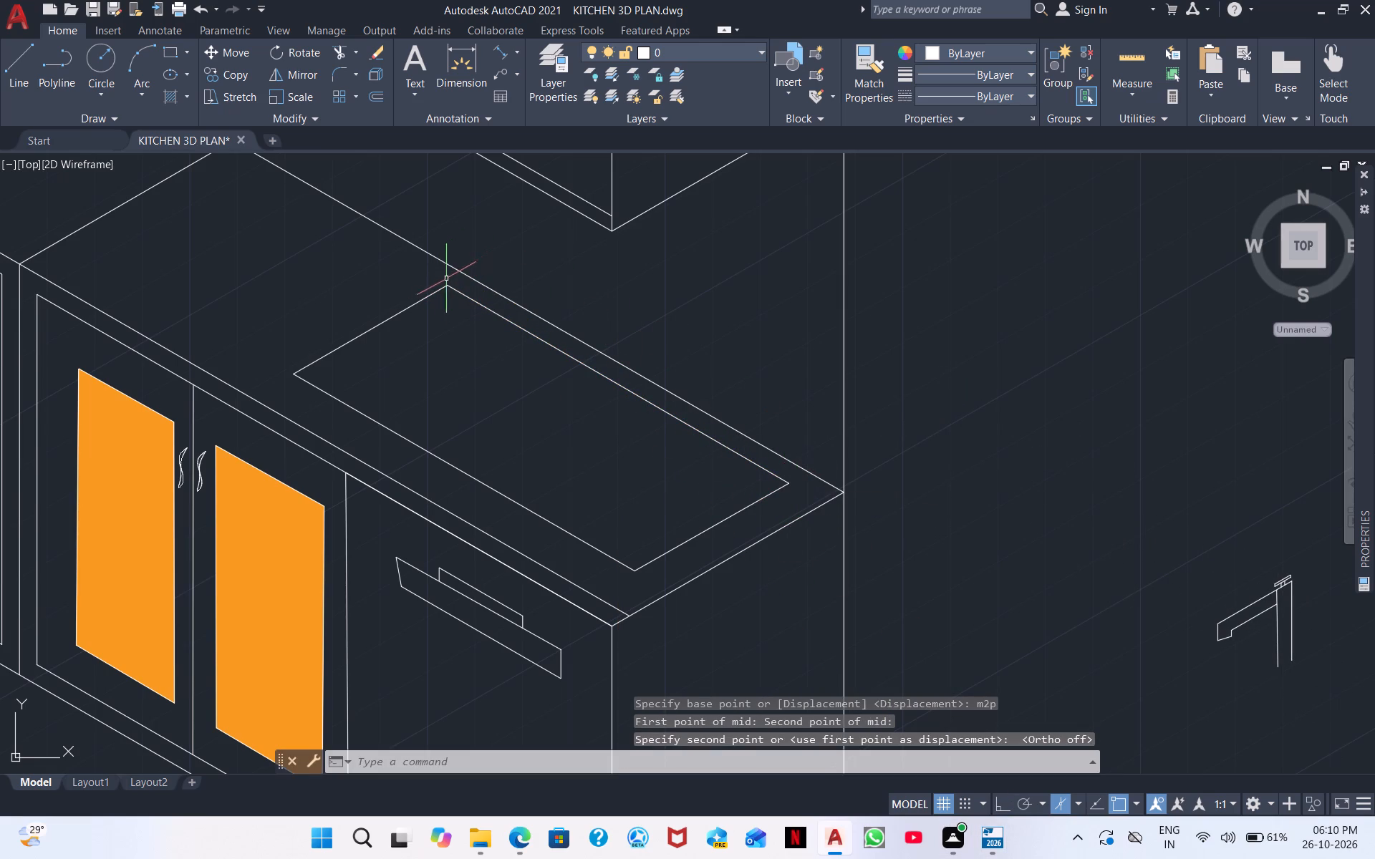
Move the faucet from its left upright's lower end onto the sink outline's back corner nearest the stove.
{"action": "scroll", "coordinate": [912, 422], "scroll_direction": "down", "scroll_amount": 1}
{"action": "left_click", "coordinate": [1054, 451]}
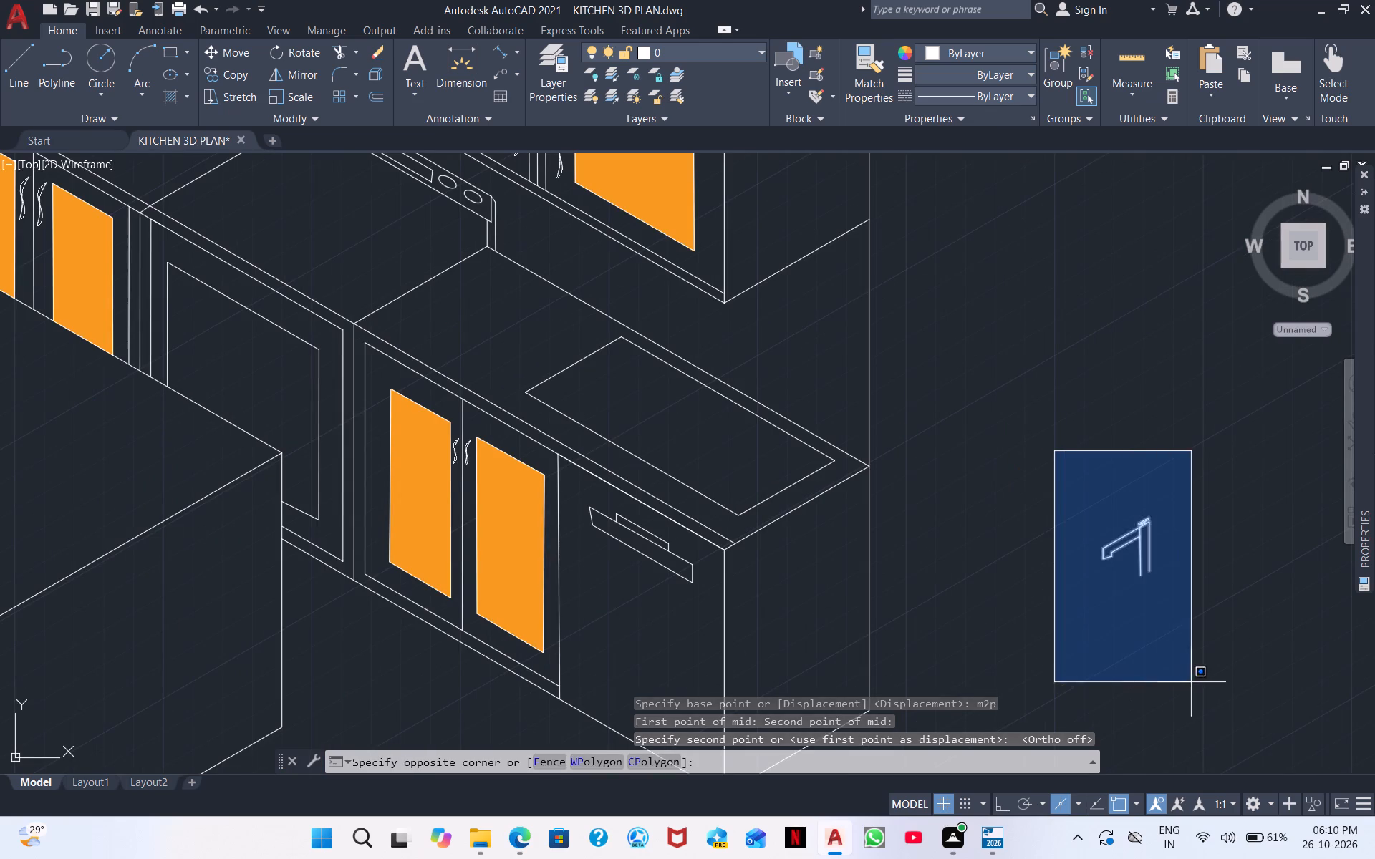
{"action": "left_click", "coordinate": [1192, 681]}
{"action": "key", "text": "m"}
{"action": "key", "text": "2"}
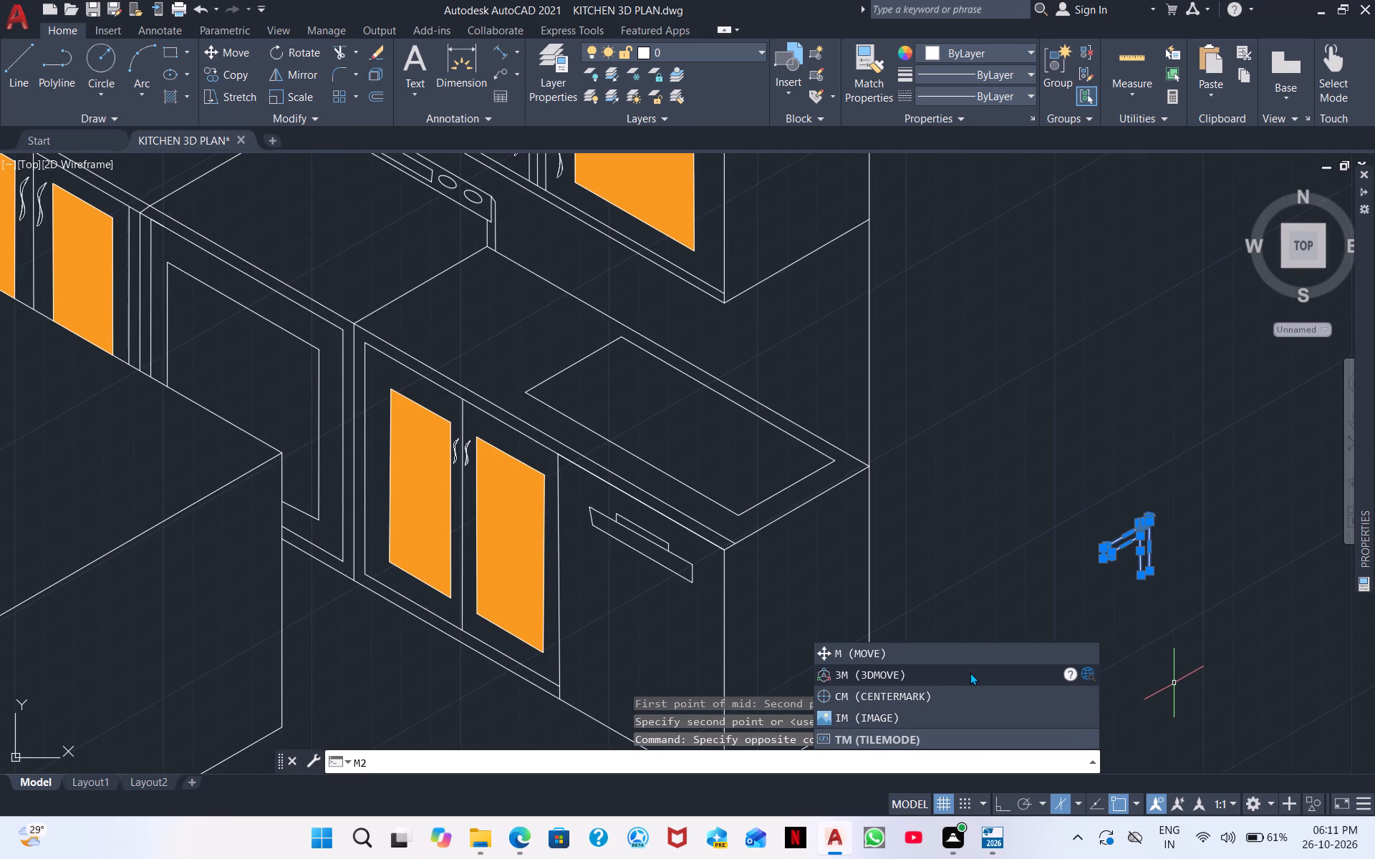
{"action": "key", "text": "p"}
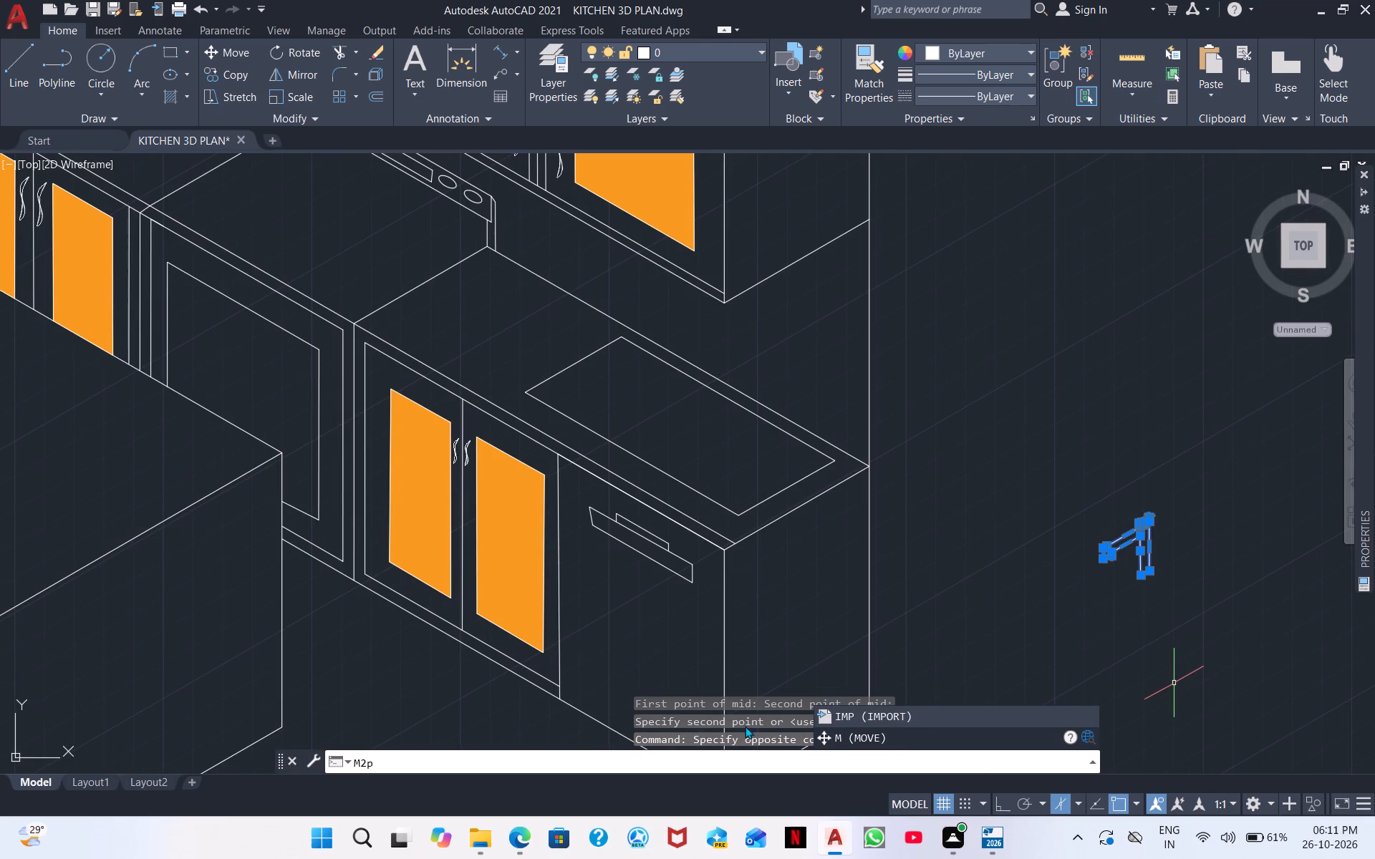
{"action": "key", "text": "Return"}
{"action": "scroll", "coordinate": [1121, 591], "scroll_direction": "up", "scroll_amount": 3}
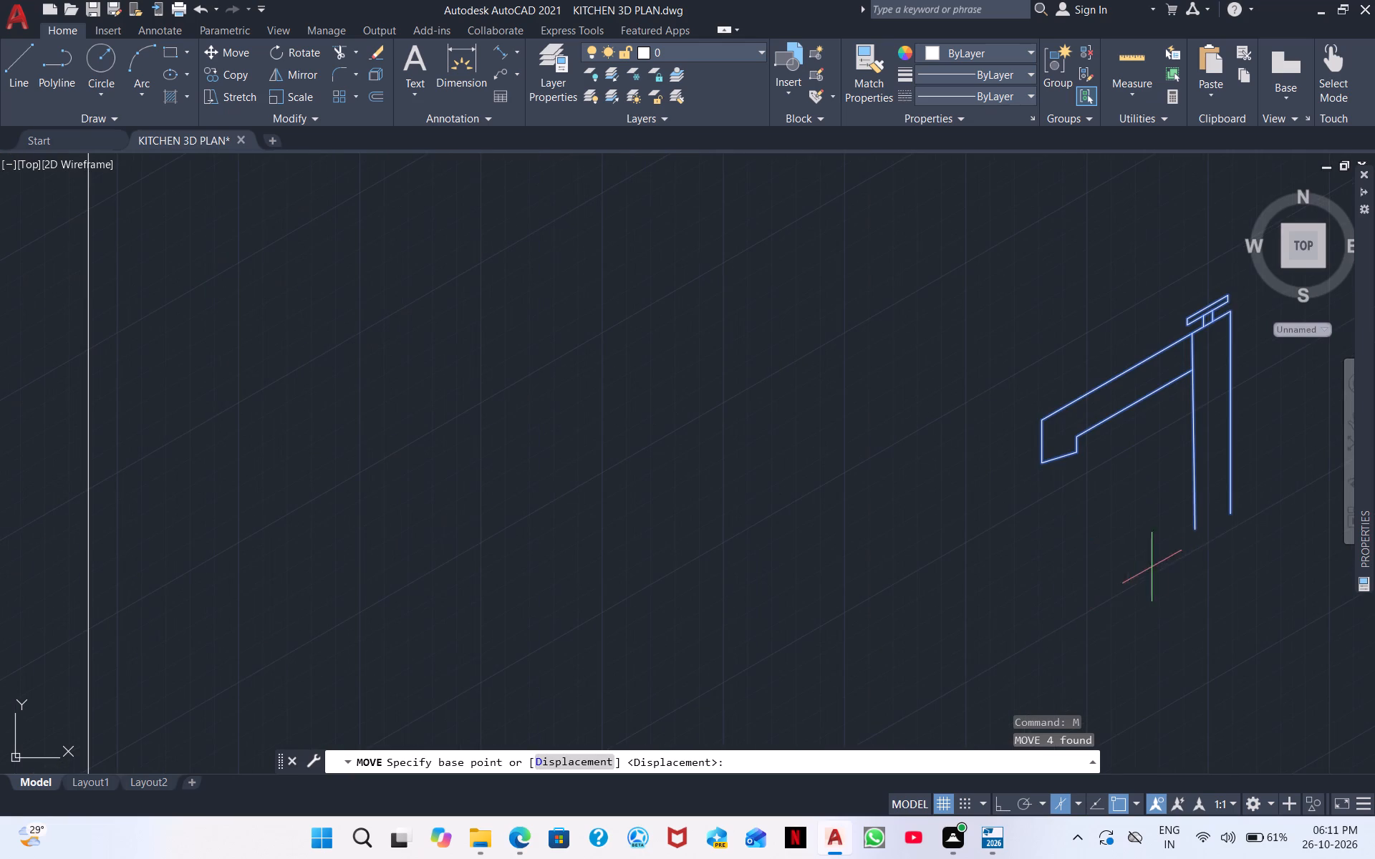
{"action": "left_click", "coordinate": [1196, 526]}
{"action": "scroll", "coordinate": [849, 431], "scroll_direction": "down", "scroll_amount": 8}
{"action": "middle_click_drag", "start_coordinate": [877, 450], "coordinate": [879, 453]}
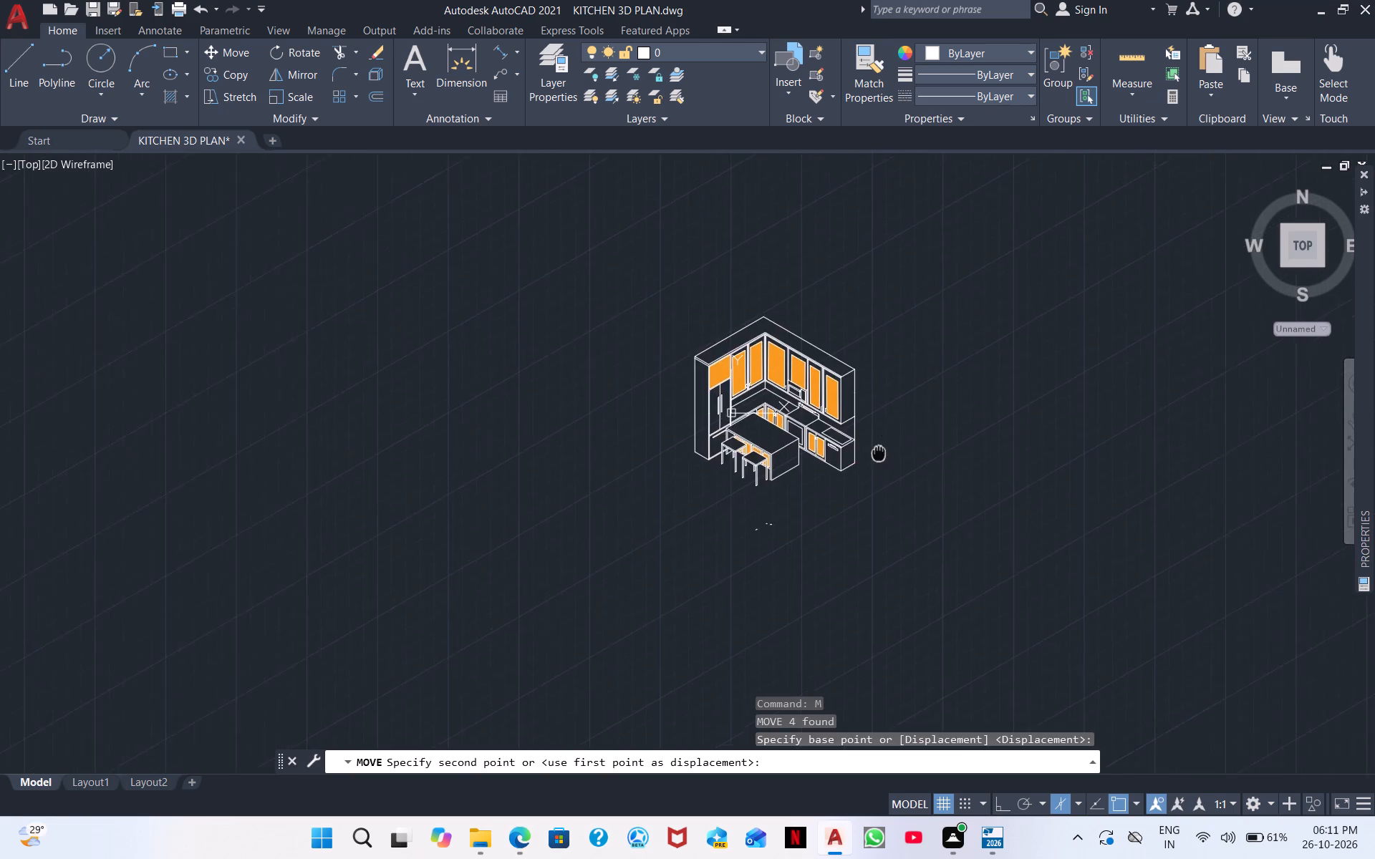
{"action": "middle_click_drag", "start_coordinate": [879, 453], "coordinate": [928, 528]}
{"action": "scroll", "coordinate": [928, 528], "scroll_direction": "up", "scroll_amount": 3}
{"action": "scroll", "coordinate": [785, 455], "scroll_direction": "up", "scroll_amount": 5}
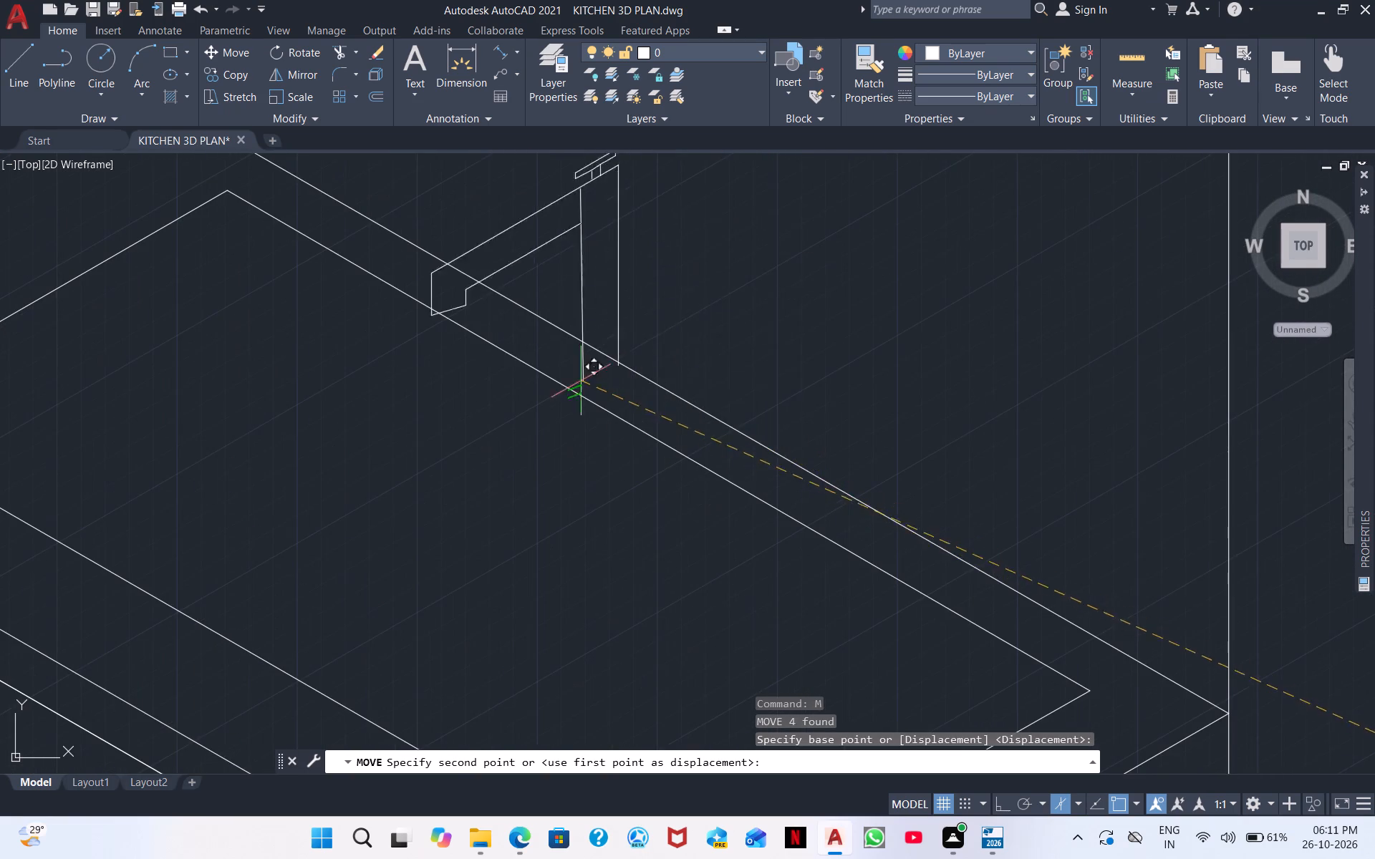
{"action": "scroll", "coordinate": [483, 355], "scroll_direction": "down", "scroll_amount": 1}
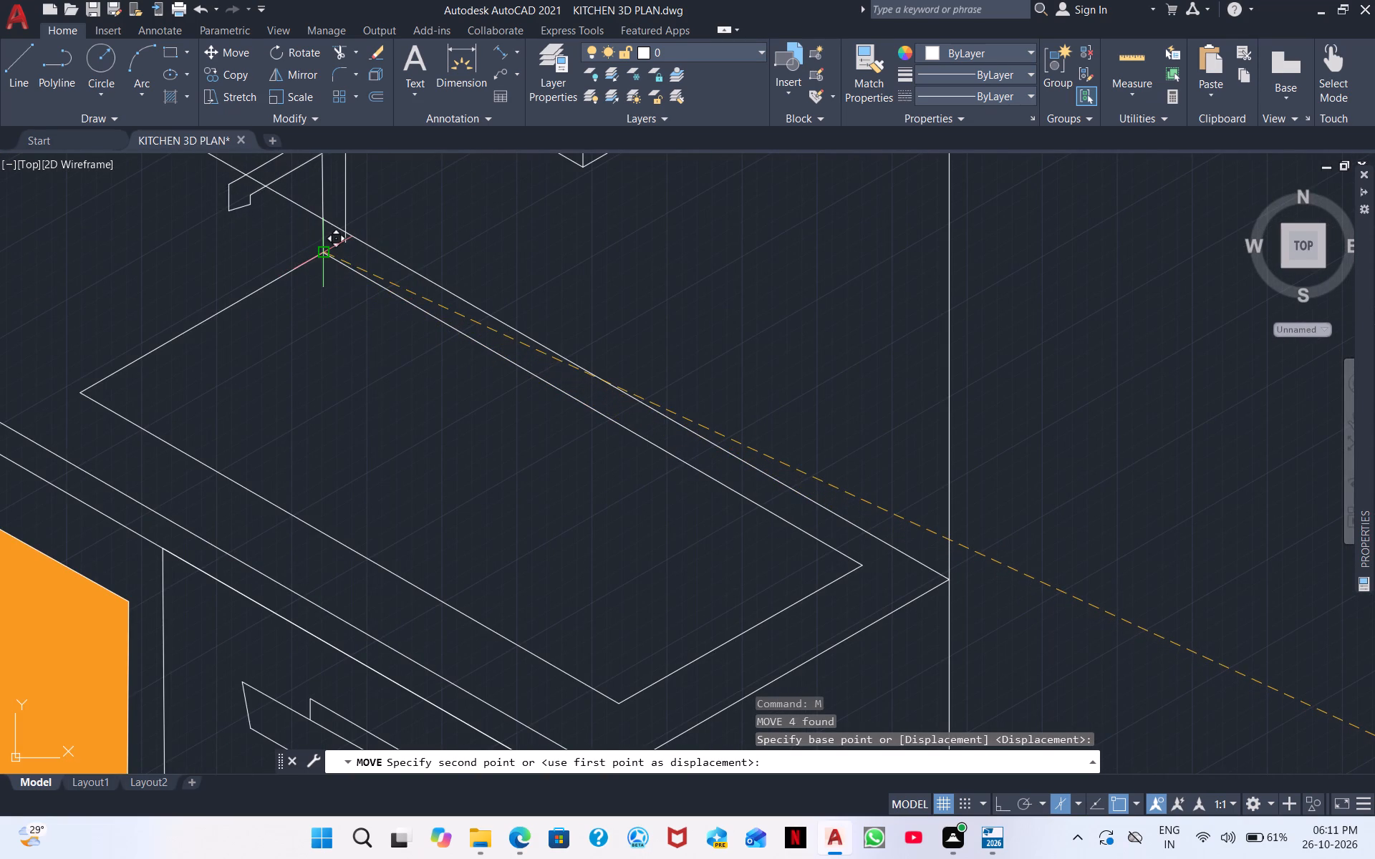
{"action": "left_click", "coordinate": [325, 251]}
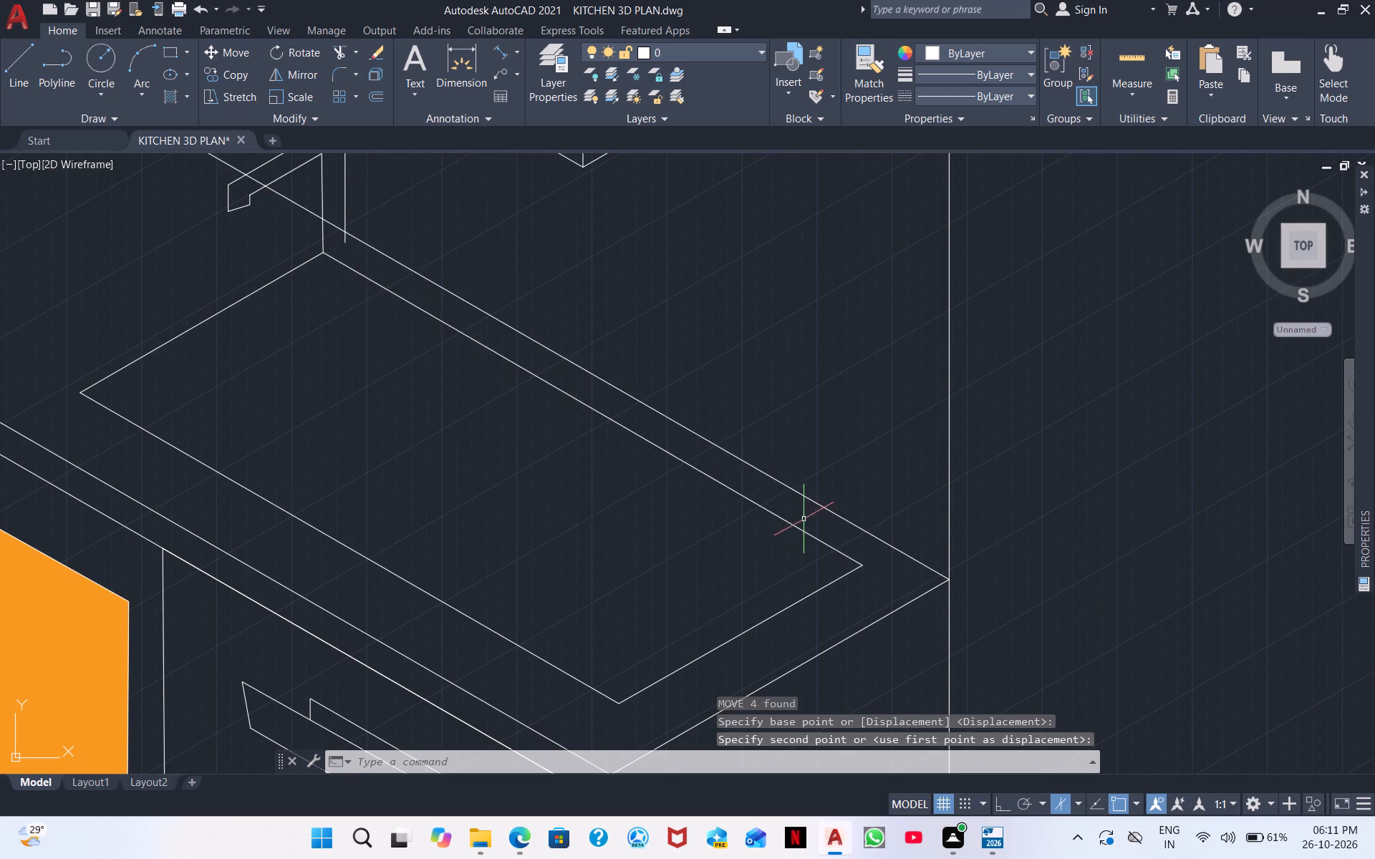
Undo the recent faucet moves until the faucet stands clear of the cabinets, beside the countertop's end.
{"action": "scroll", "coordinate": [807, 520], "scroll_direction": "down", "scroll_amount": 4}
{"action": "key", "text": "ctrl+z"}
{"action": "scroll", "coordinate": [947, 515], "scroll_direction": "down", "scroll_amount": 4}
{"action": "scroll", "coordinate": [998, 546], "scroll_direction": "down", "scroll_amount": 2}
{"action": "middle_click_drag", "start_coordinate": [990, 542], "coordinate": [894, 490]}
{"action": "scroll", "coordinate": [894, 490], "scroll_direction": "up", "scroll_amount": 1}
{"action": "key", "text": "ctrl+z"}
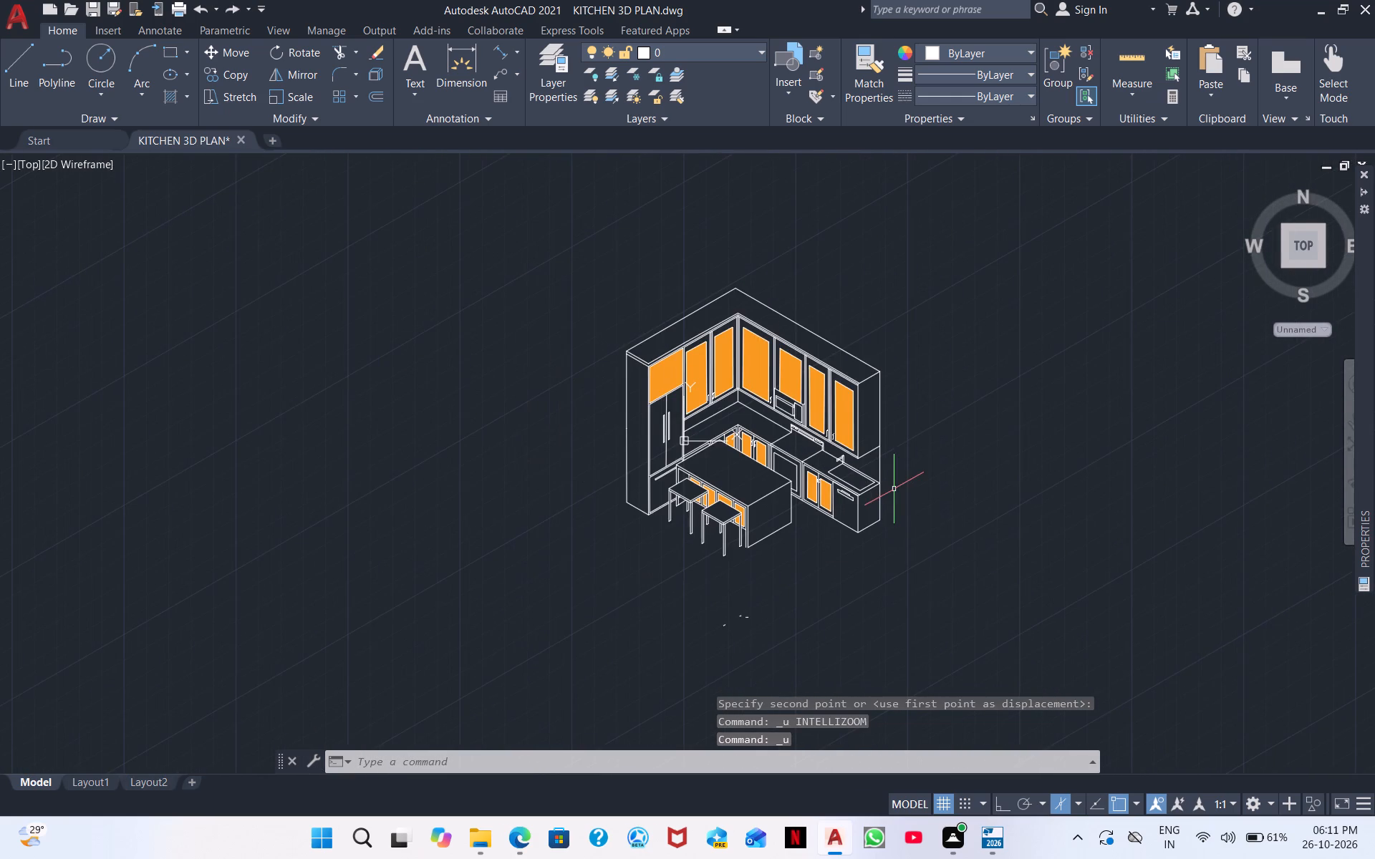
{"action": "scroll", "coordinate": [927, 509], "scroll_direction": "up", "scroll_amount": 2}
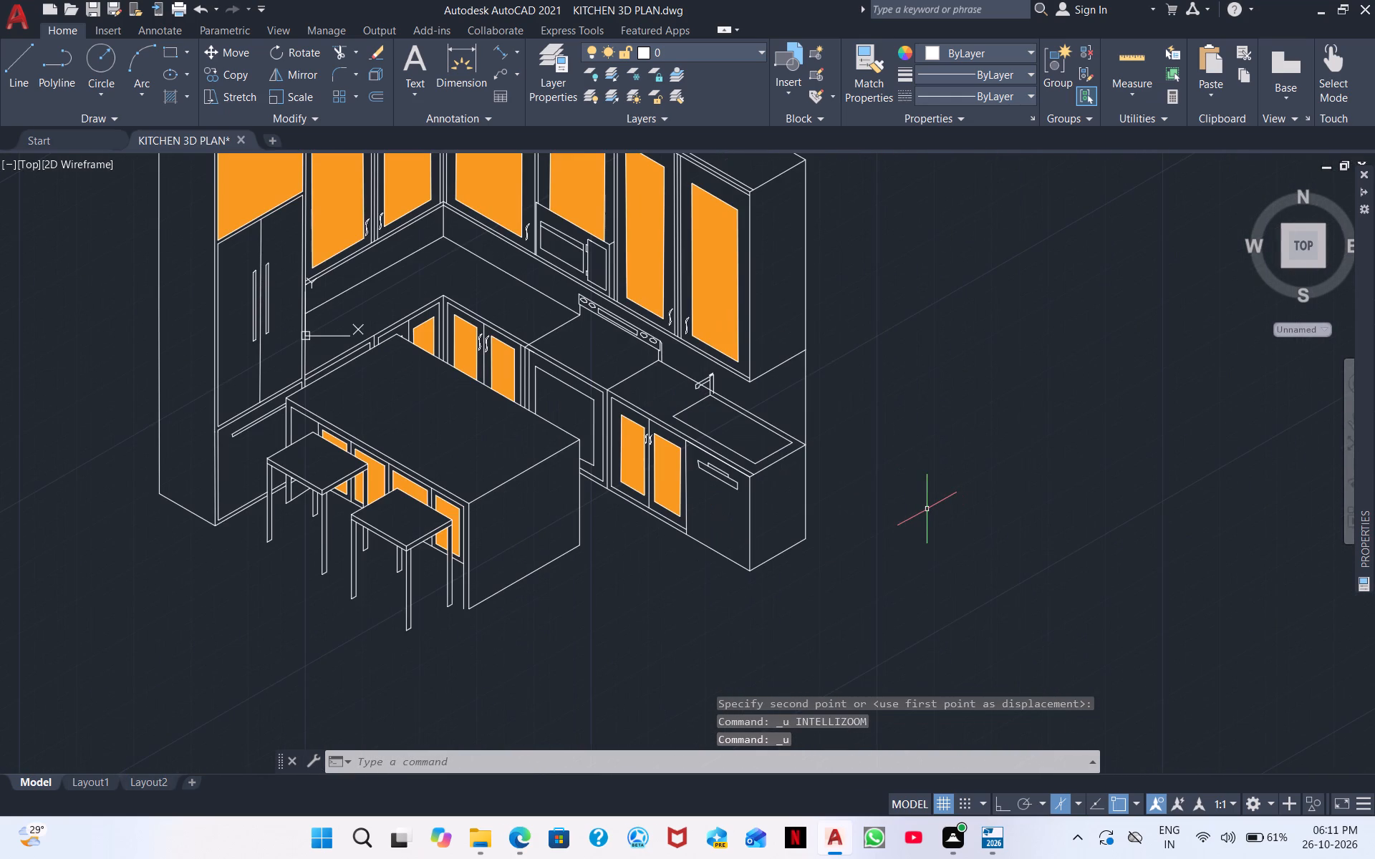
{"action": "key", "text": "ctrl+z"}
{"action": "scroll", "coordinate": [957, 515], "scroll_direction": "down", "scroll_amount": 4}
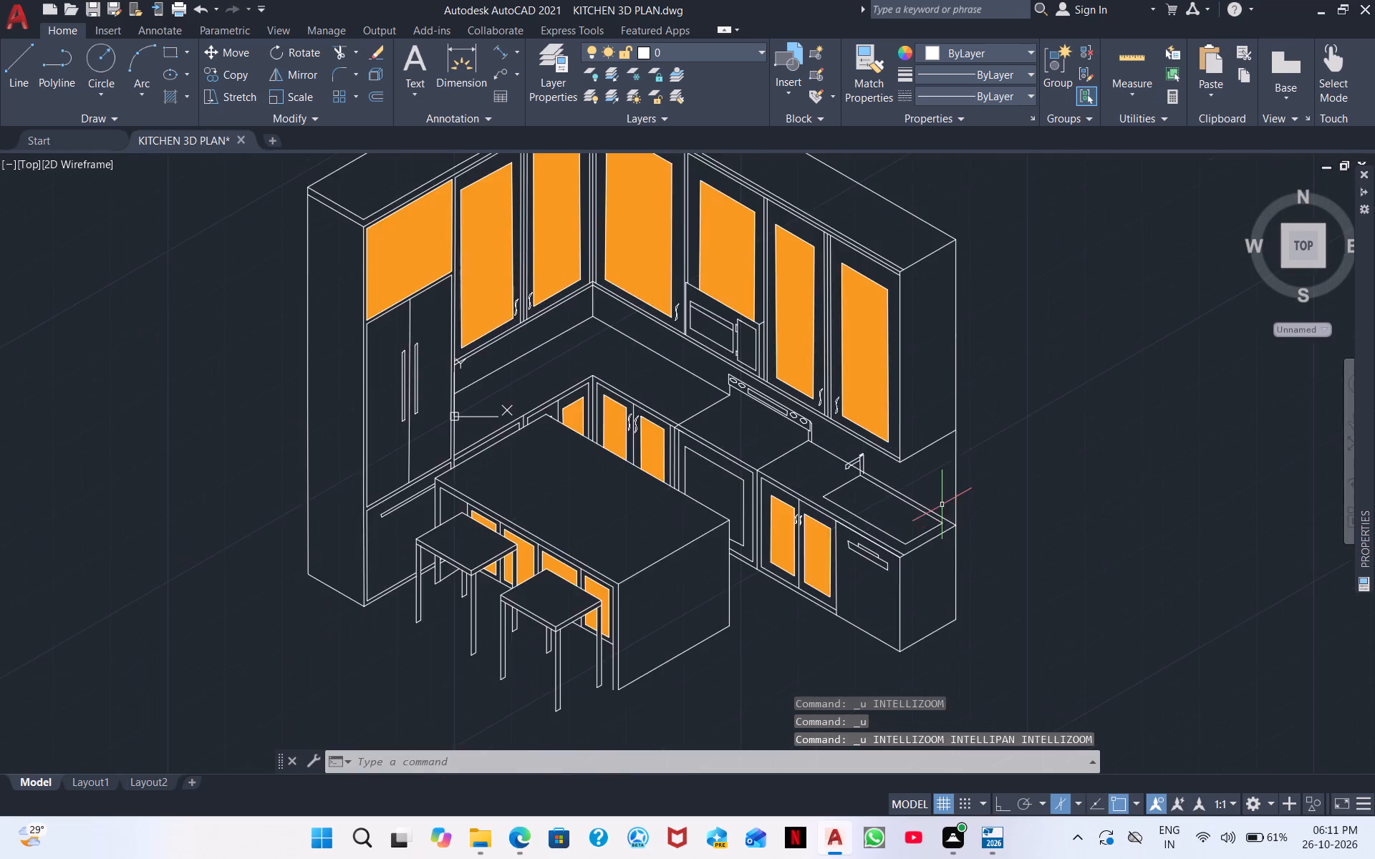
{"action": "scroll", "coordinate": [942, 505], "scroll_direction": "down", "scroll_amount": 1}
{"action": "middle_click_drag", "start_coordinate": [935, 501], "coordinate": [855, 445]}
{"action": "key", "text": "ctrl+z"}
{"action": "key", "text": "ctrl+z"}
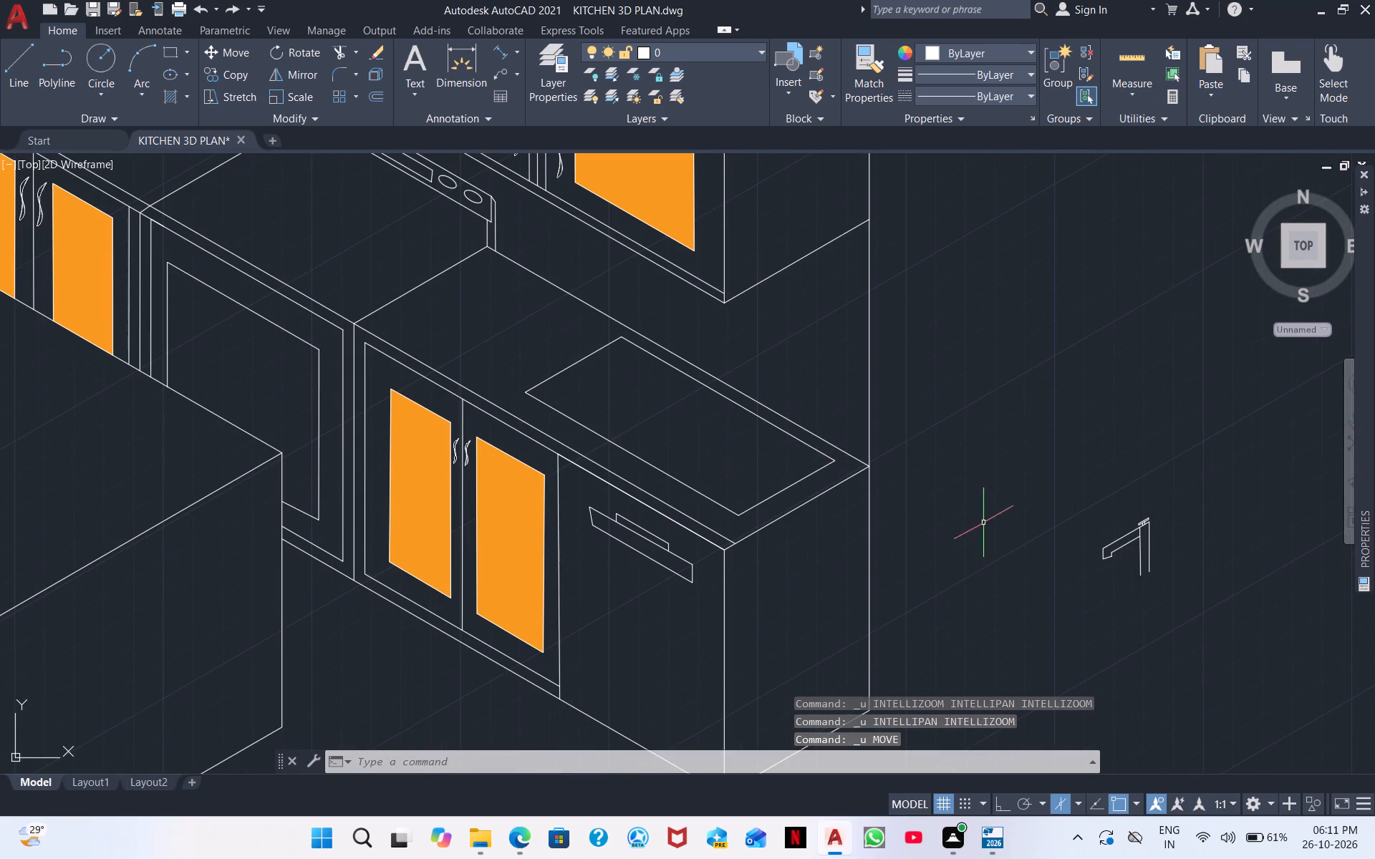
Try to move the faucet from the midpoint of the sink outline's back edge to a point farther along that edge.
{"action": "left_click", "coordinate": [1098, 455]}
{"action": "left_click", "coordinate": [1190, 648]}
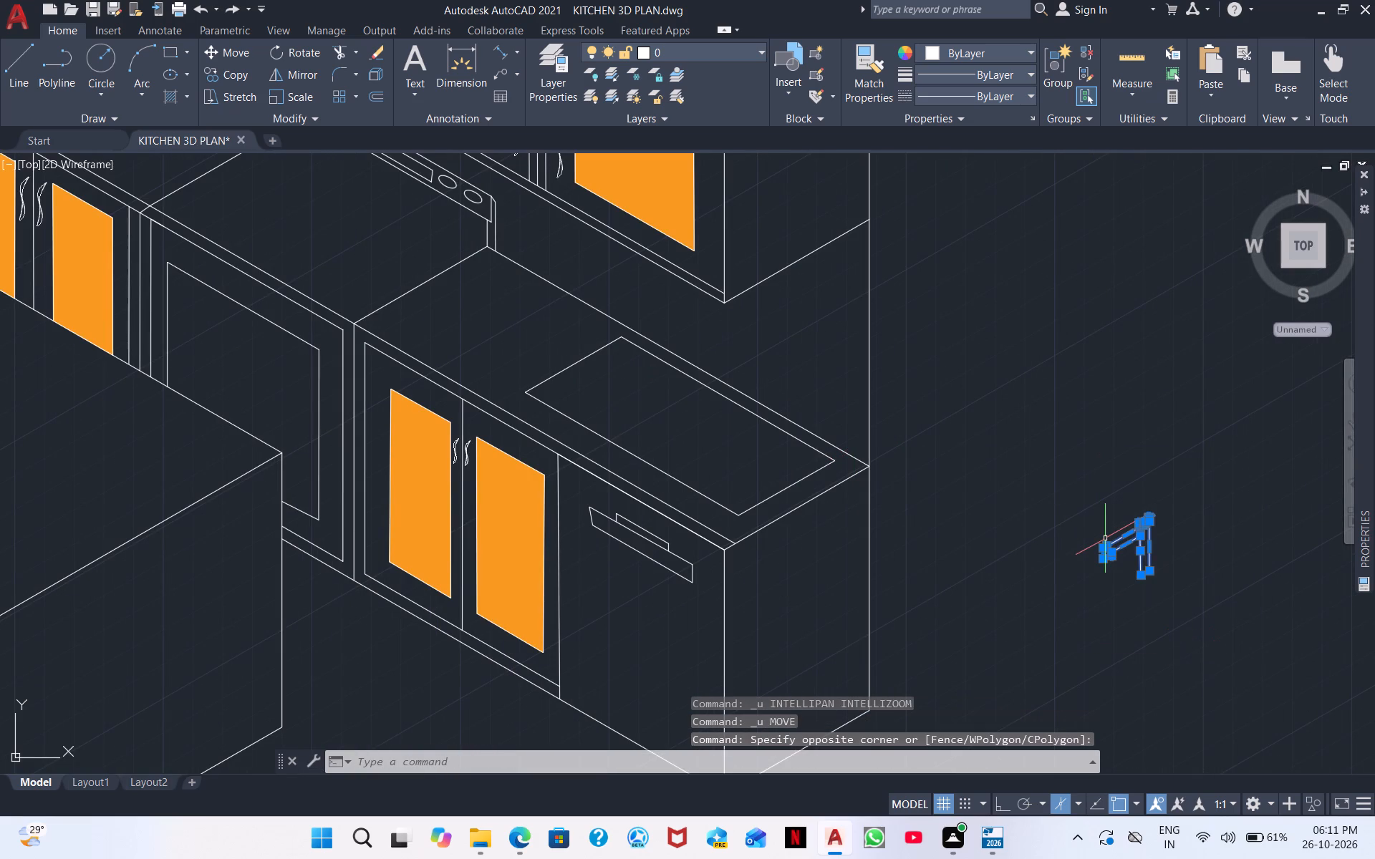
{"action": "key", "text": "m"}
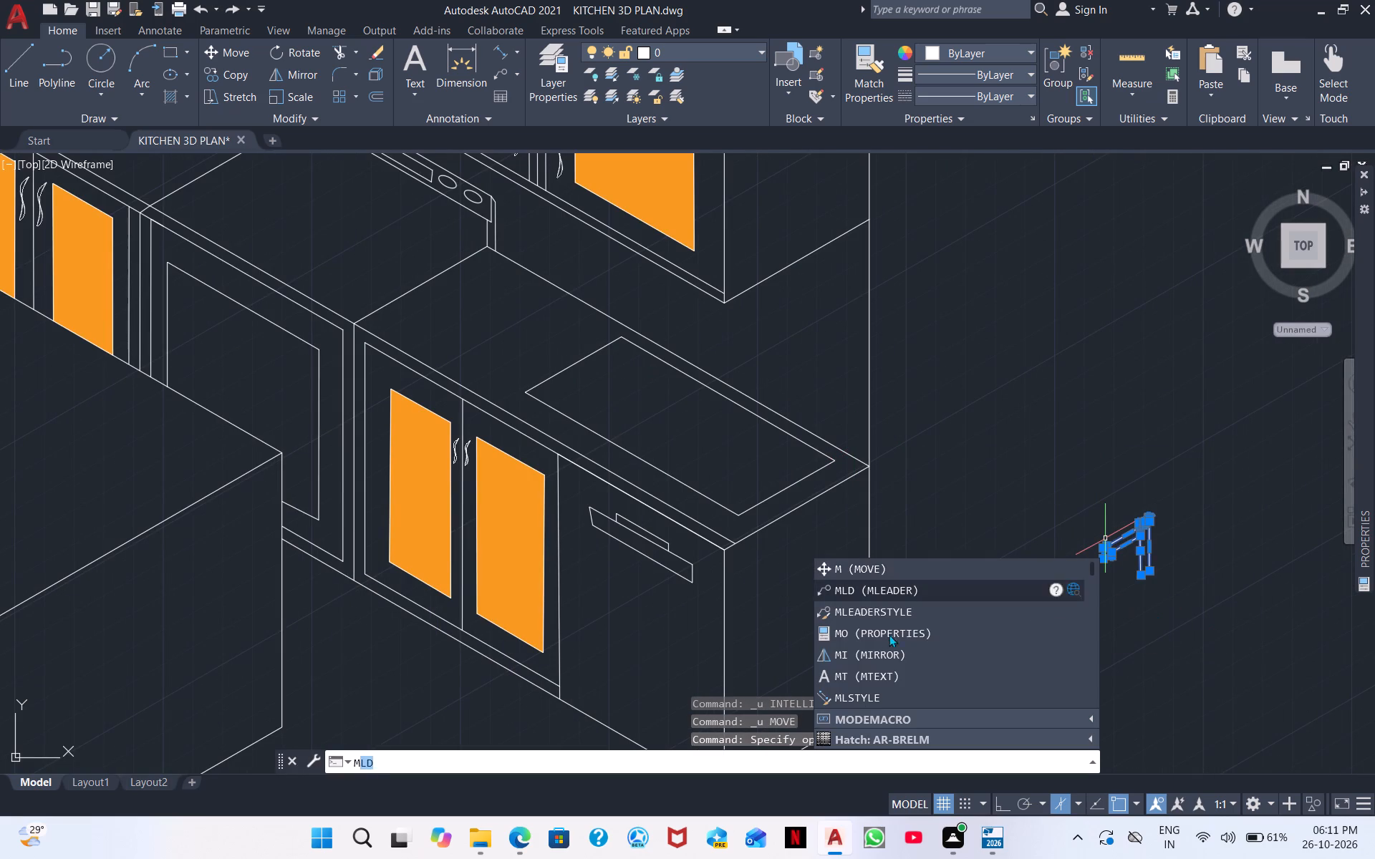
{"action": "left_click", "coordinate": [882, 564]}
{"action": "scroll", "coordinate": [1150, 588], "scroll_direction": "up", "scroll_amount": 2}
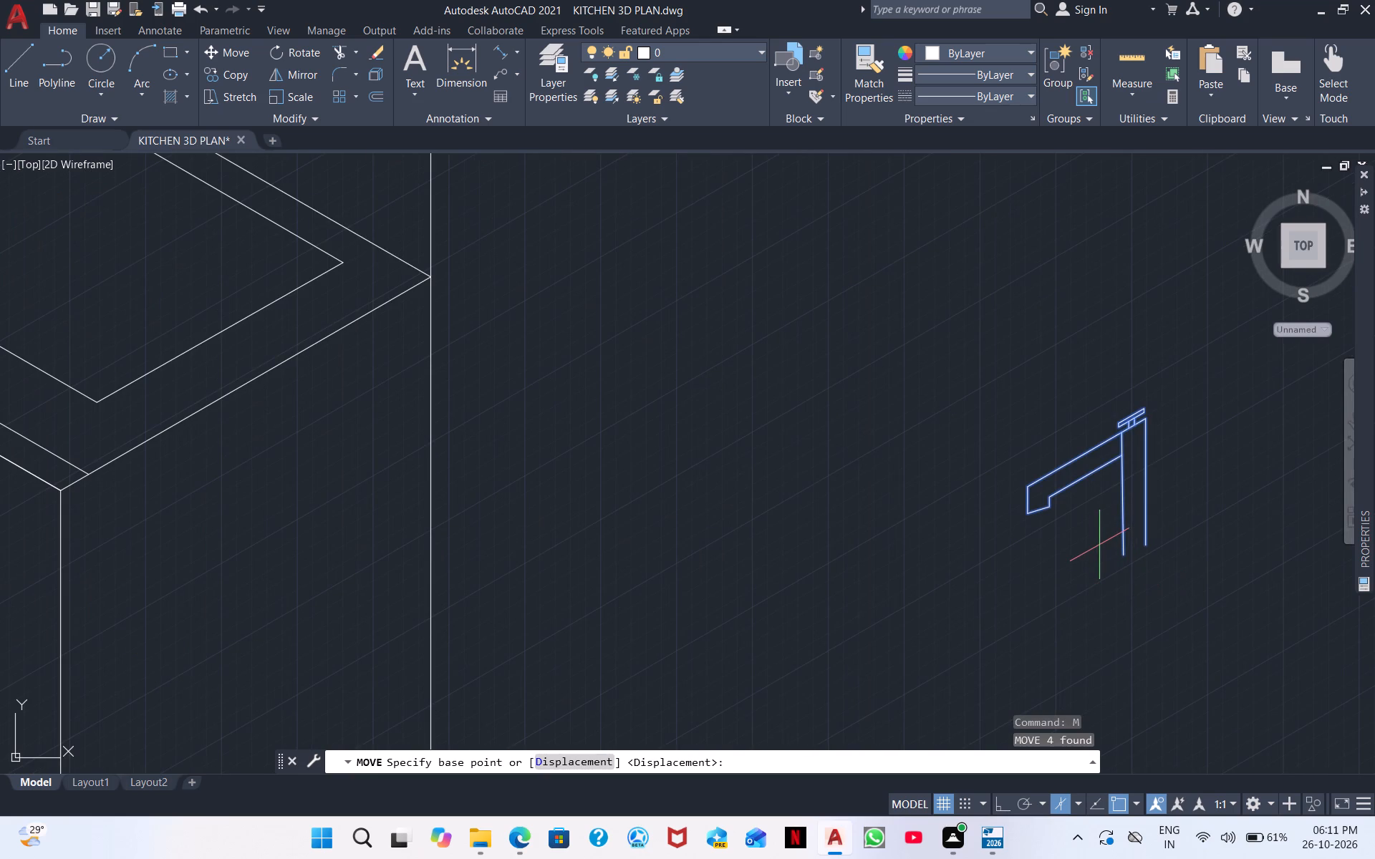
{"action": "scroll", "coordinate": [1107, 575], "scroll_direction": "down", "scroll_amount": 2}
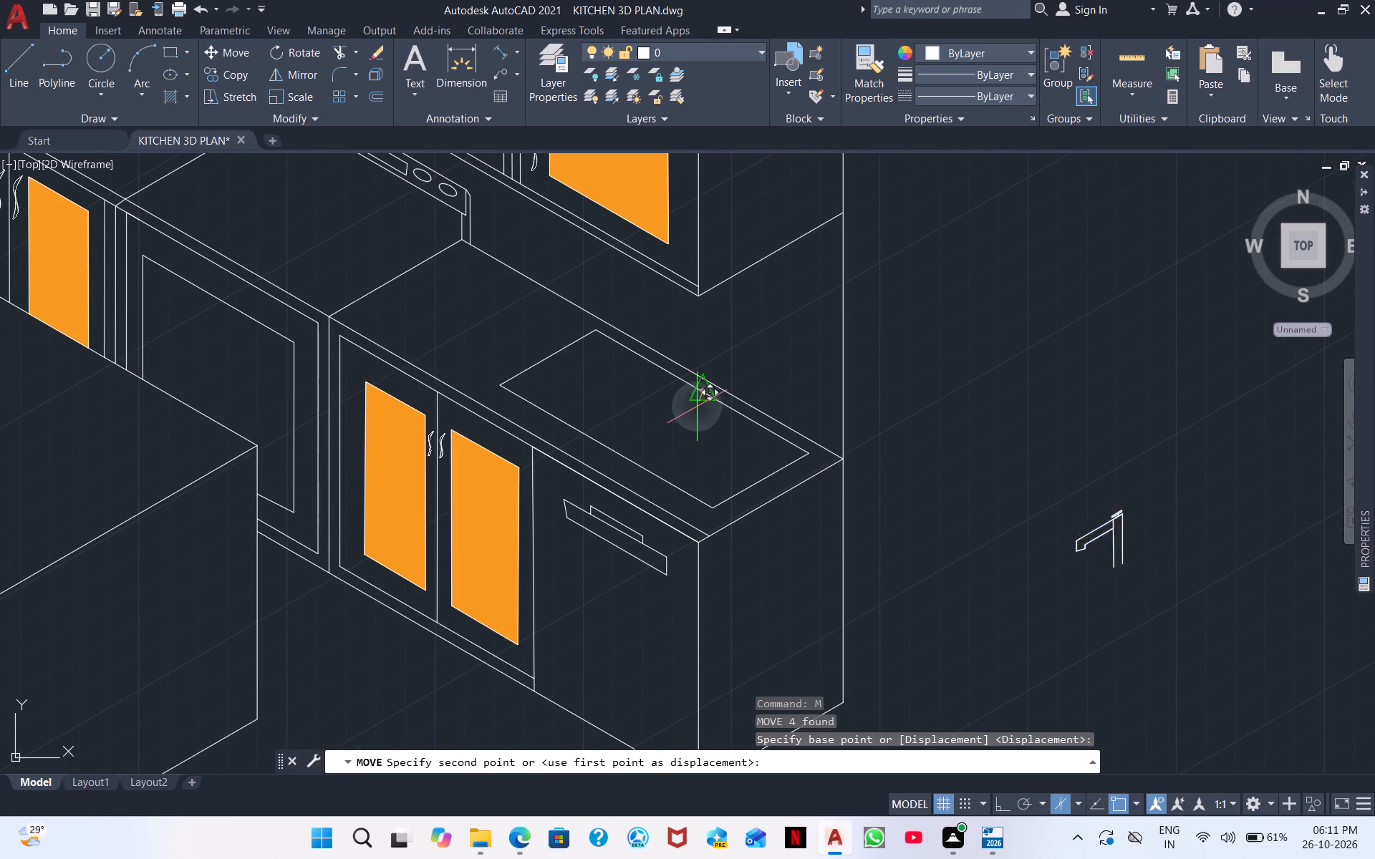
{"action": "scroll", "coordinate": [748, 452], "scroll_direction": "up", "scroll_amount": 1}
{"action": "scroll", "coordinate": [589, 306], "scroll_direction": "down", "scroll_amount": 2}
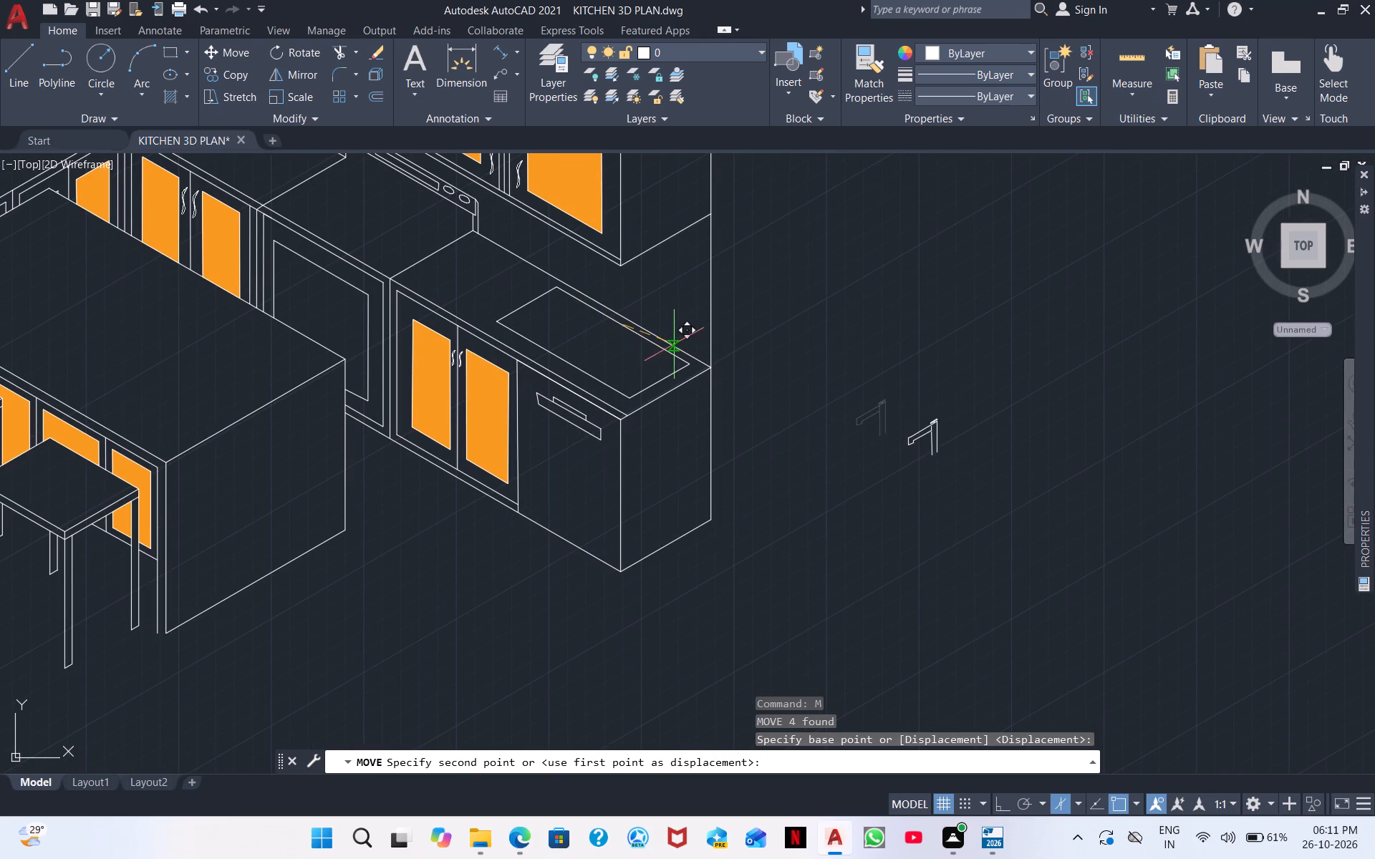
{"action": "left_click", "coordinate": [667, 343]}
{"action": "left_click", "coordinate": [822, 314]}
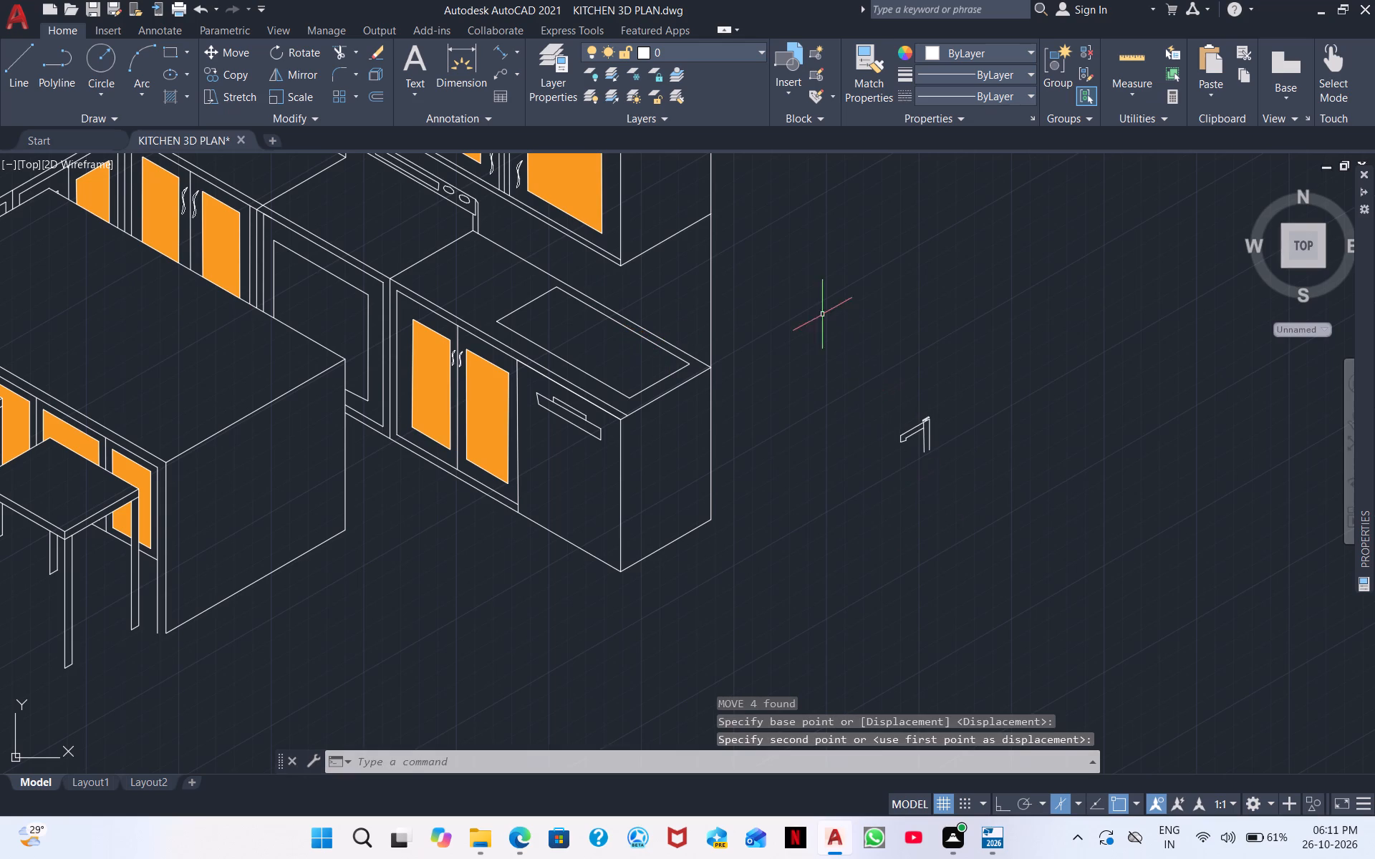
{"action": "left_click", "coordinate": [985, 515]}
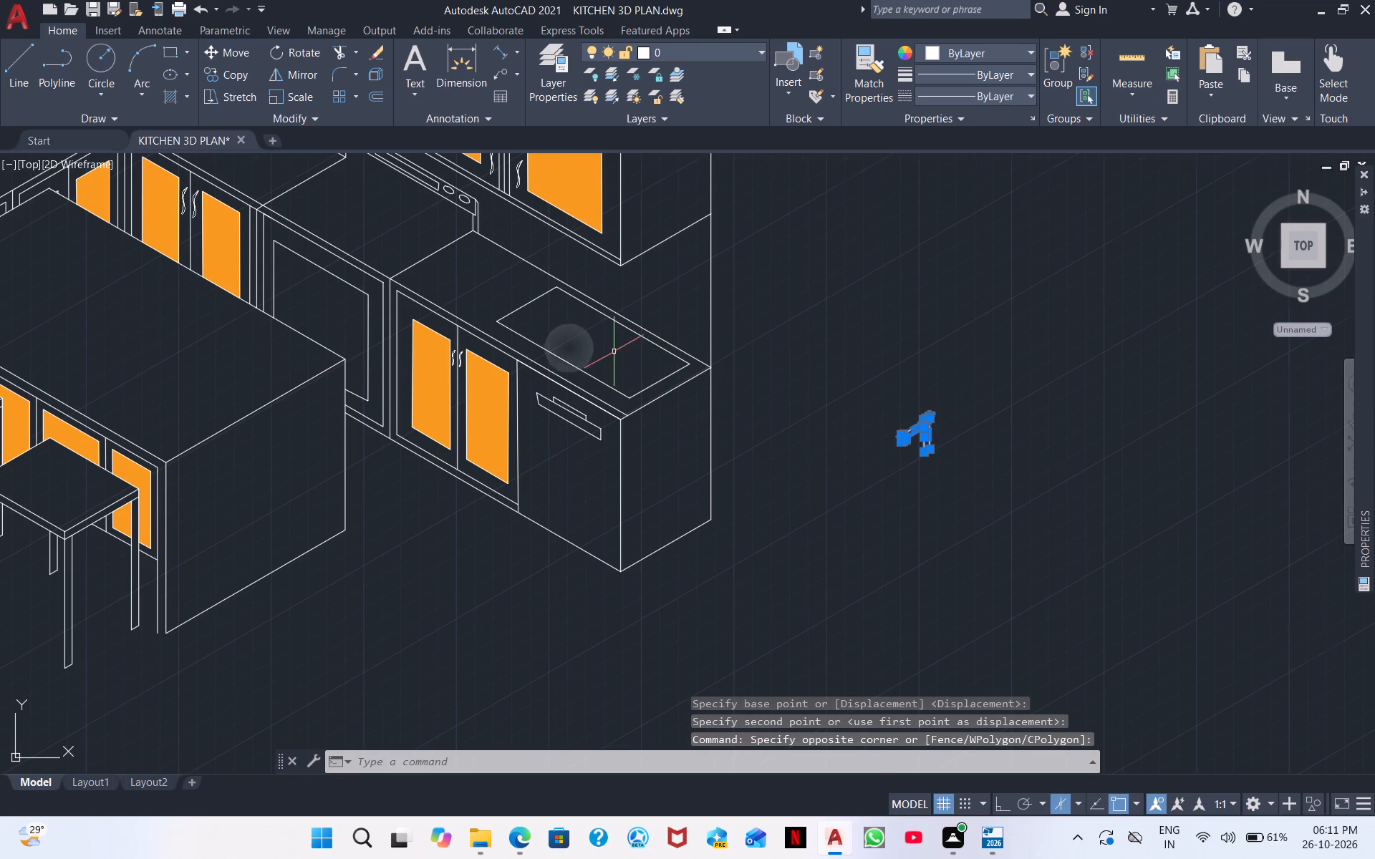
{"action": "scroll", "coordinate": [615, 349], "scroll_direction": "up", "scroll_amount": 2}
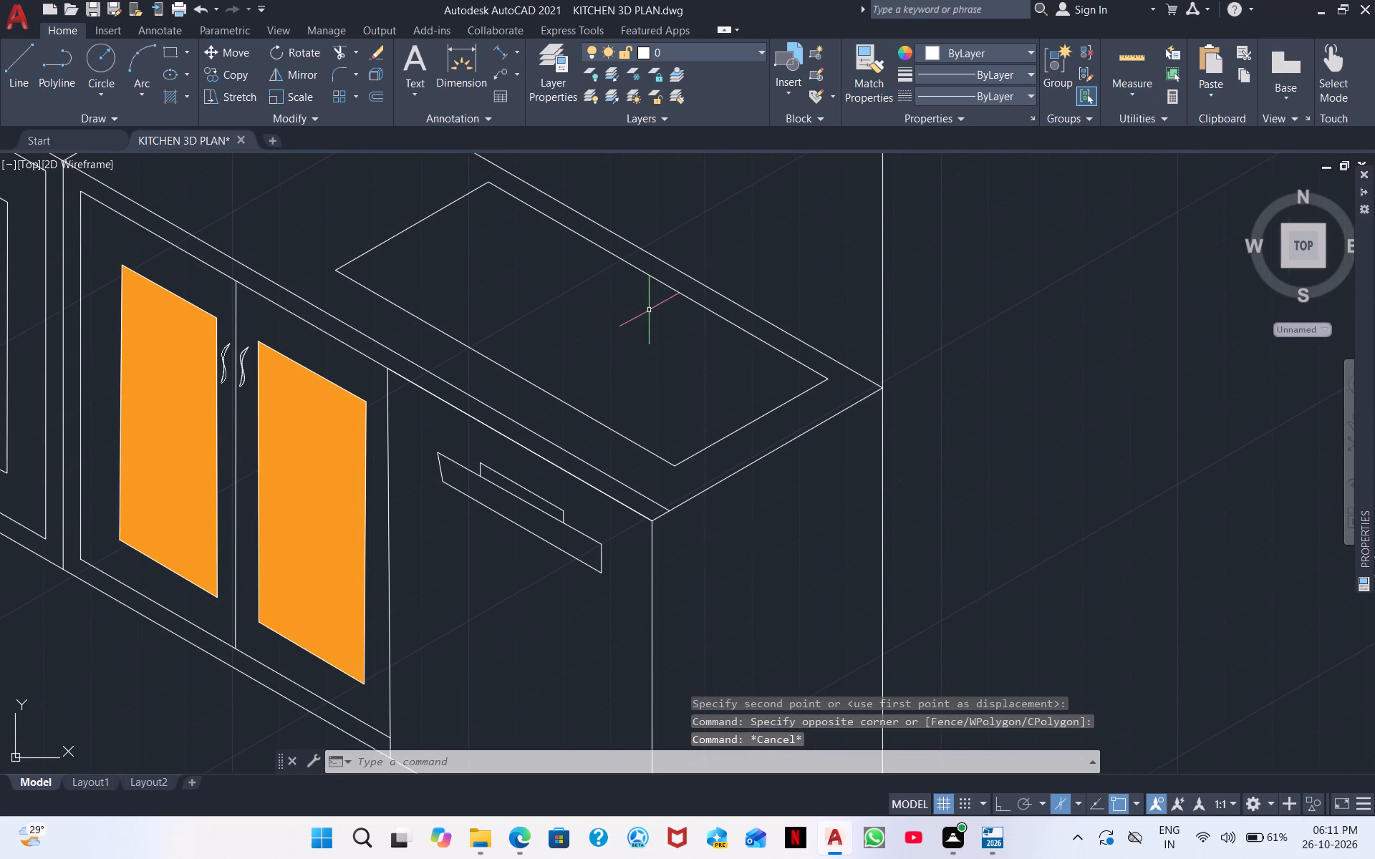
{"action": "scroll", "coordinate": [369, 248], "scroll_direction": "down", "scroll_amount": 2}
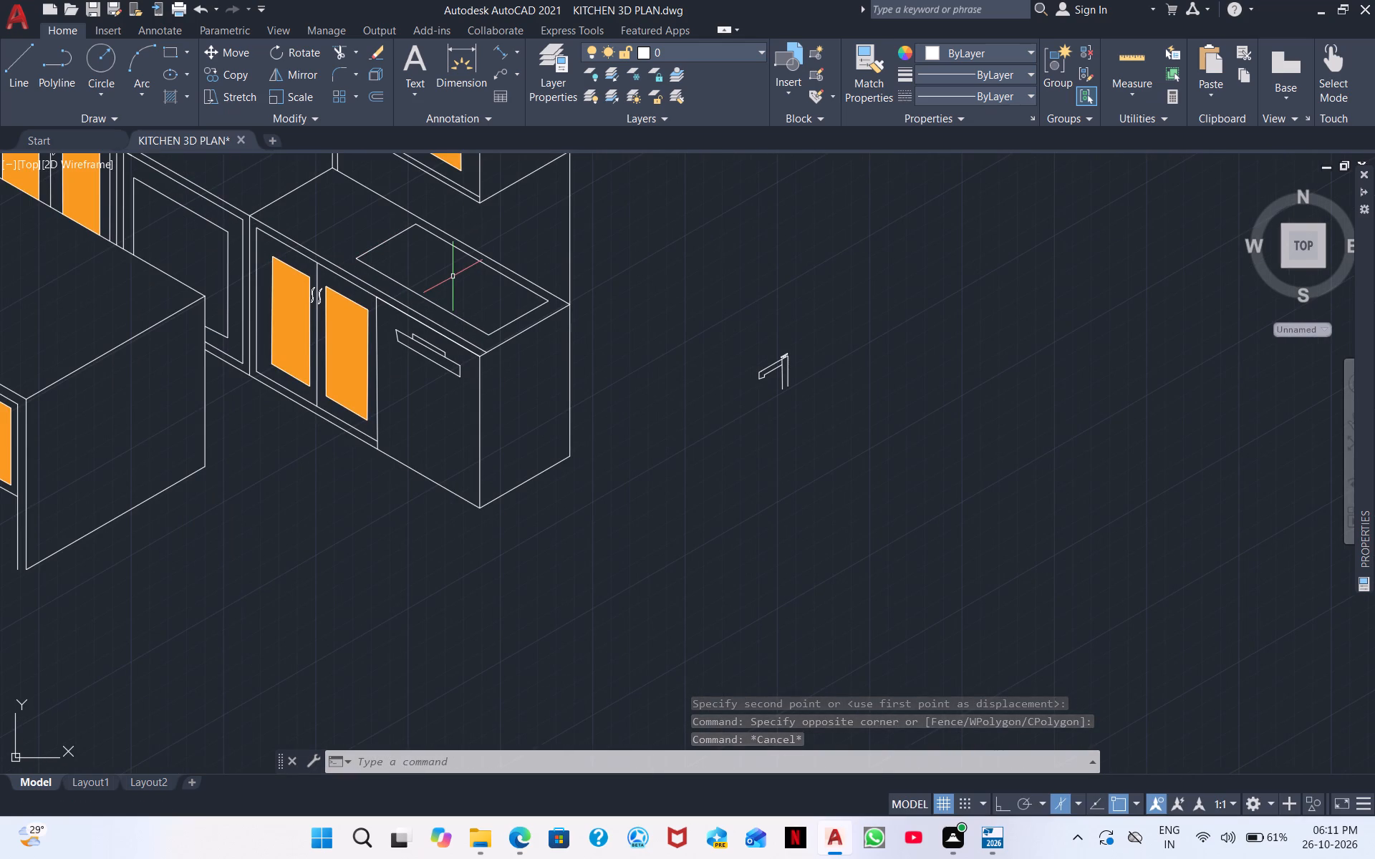
Move the faucet from its left upright's lower end to the midpoint between the two endpoints of the sink outline's back edge.
{"action": "left_click_drag", "start_coordinate": [665, 271], "coordinate": [680, 289]}
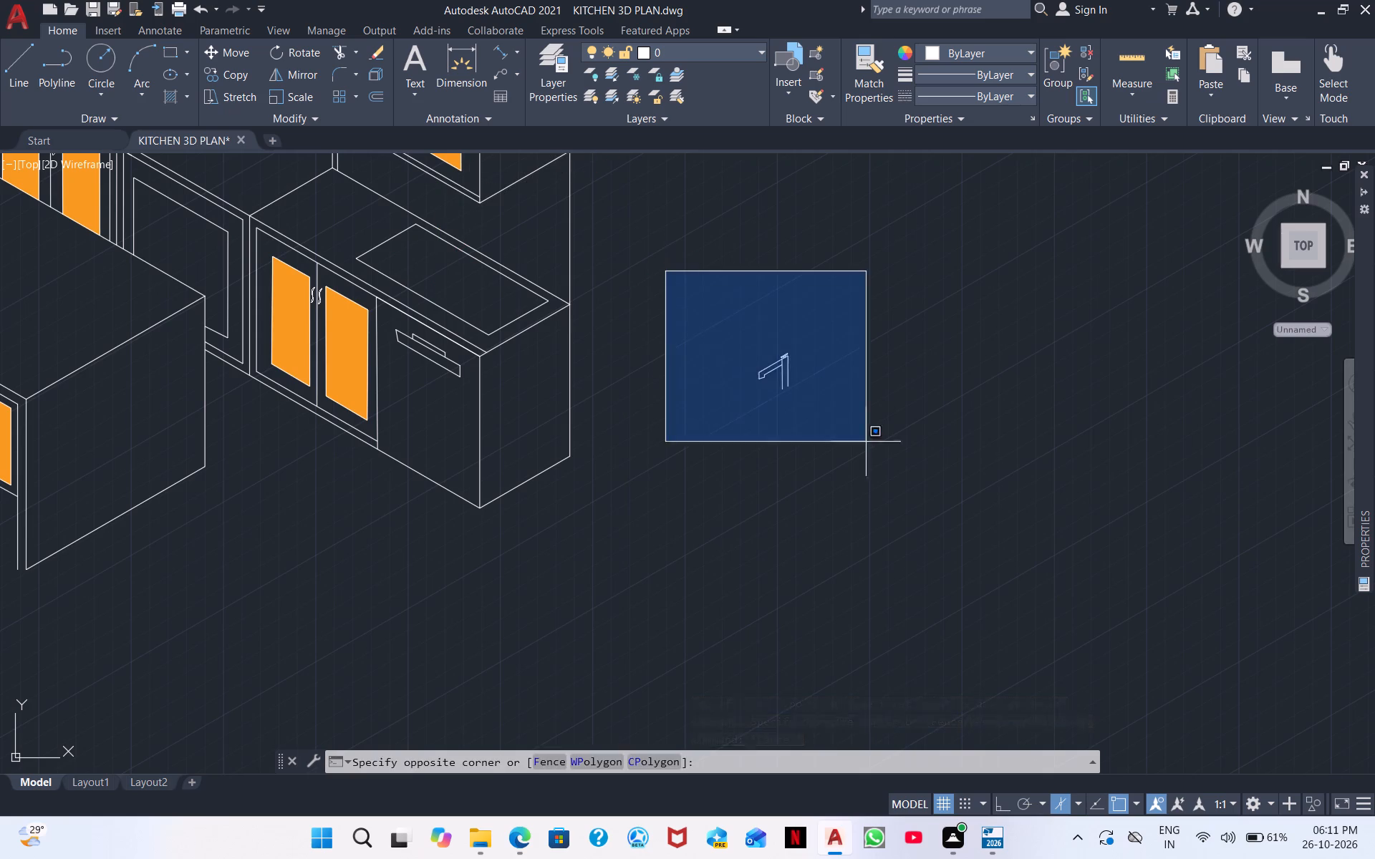
{"action": "left_click", "coordinate": [892, 465]}
{"action": "scroll", "coordinate": [846, 459], "scroll_direction": "up", "scroll_amount": 2}
{"action": "type", "text": "m"}
{"action": "key", "text": "space"}
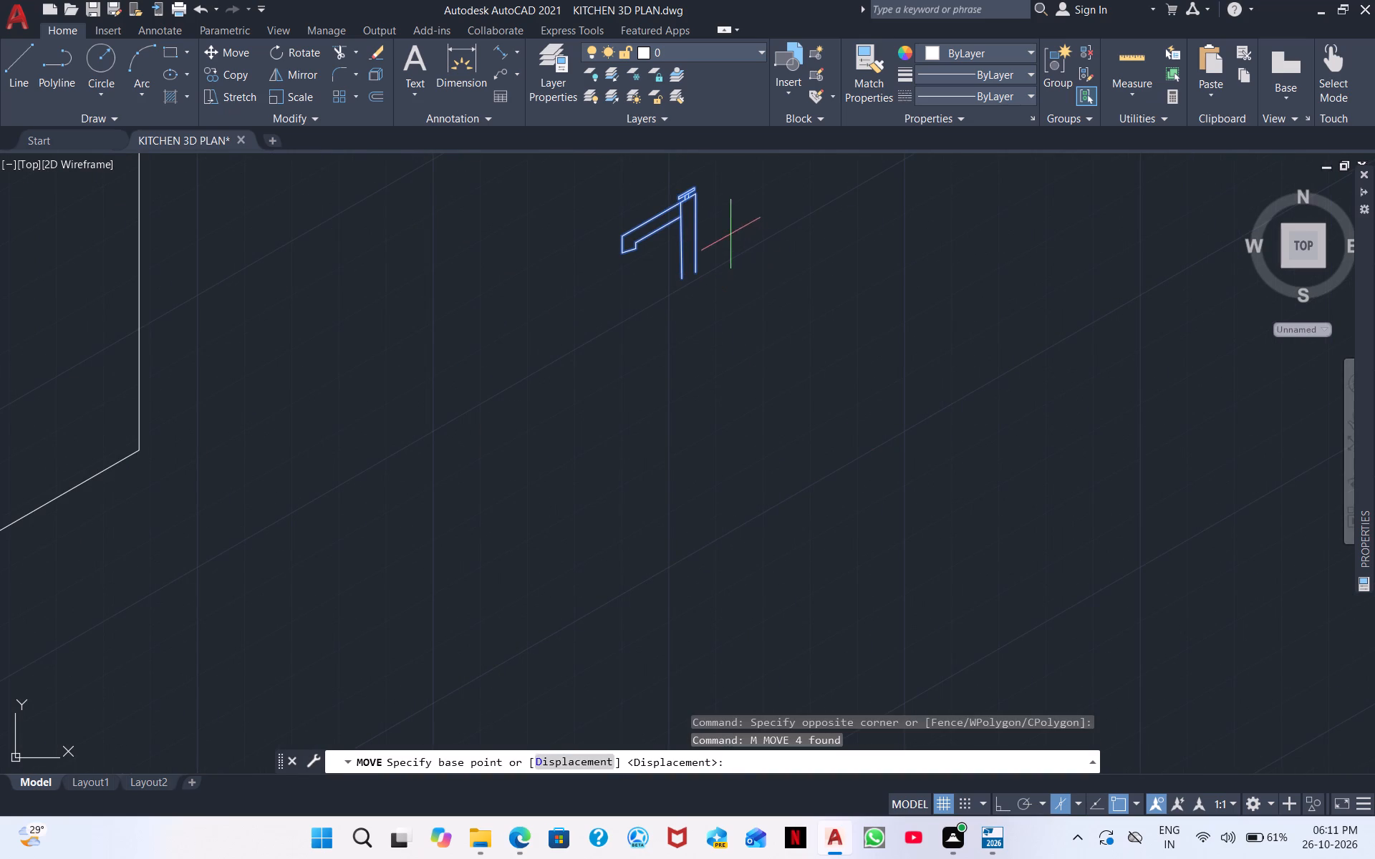
{"action": "left_click", "coordinate": [682, 277]}
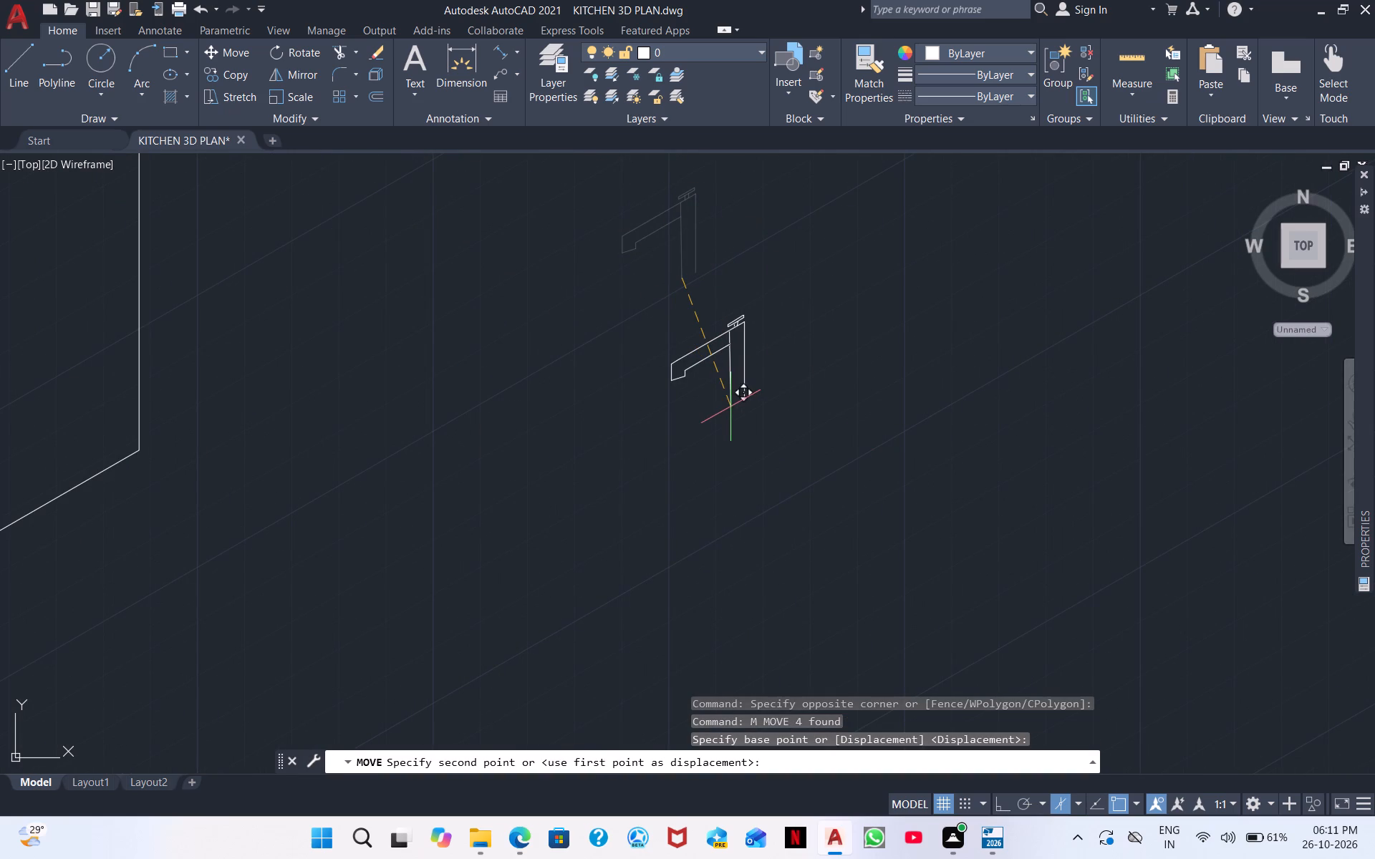
{"action": "right_click", "coordinate": [763, 371], "text": "shift"}
{"action": "left_click", "coordinate": [814, 404]}
{"action": "scroll", "coordinate": [822, 402], "scroll_direction": "down", "scroll_amount": 3}
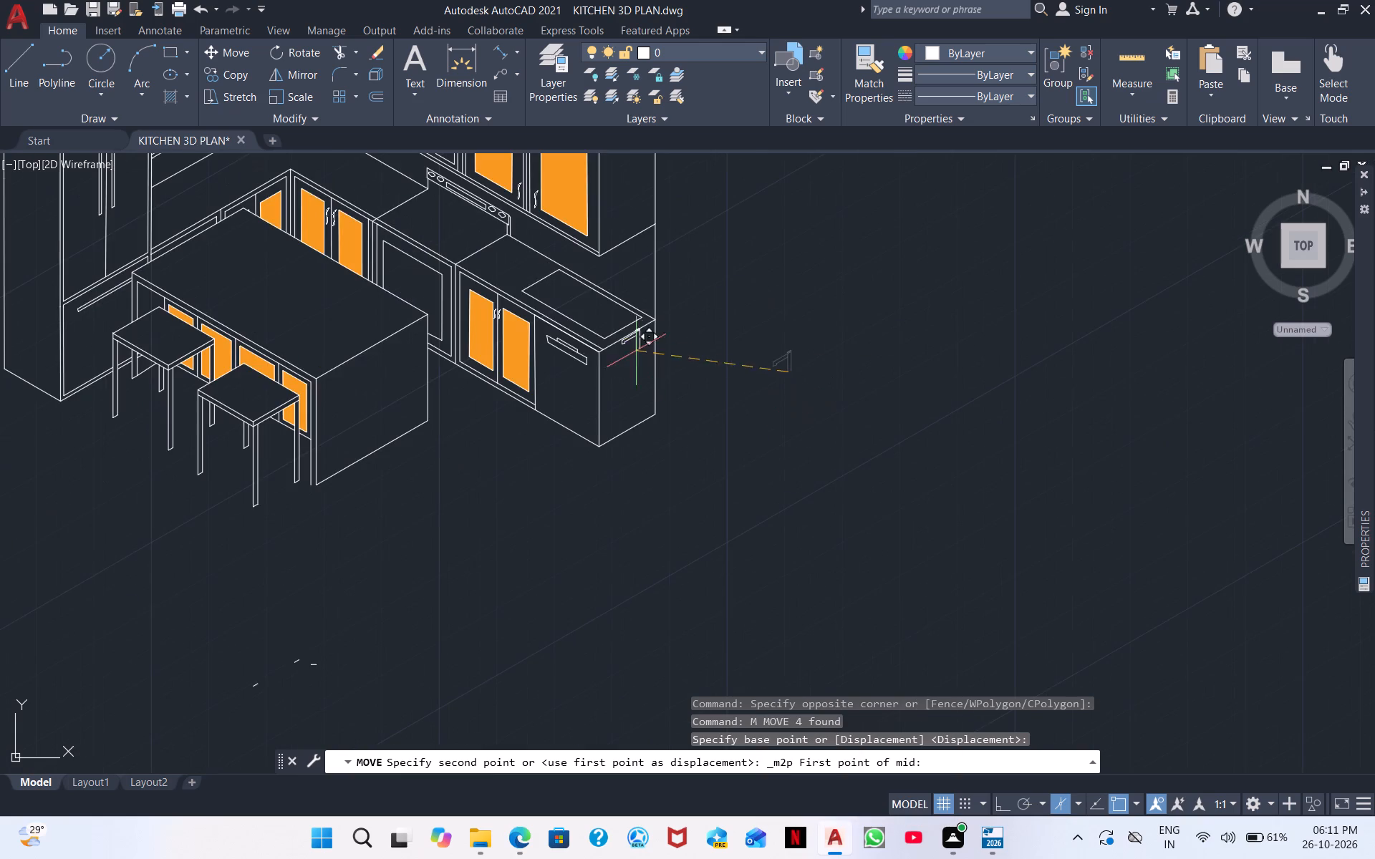
{"action": "scroll", "coordinate": [566, 305], "scroll_direction": "up", "scroll_amount": 2}
{"action": "scroll", "coordinate": [548, 228], "scroll_direction": "up", "scroll_amount": 1}
{"action": "left_click", "coordinate": [540, 205]}
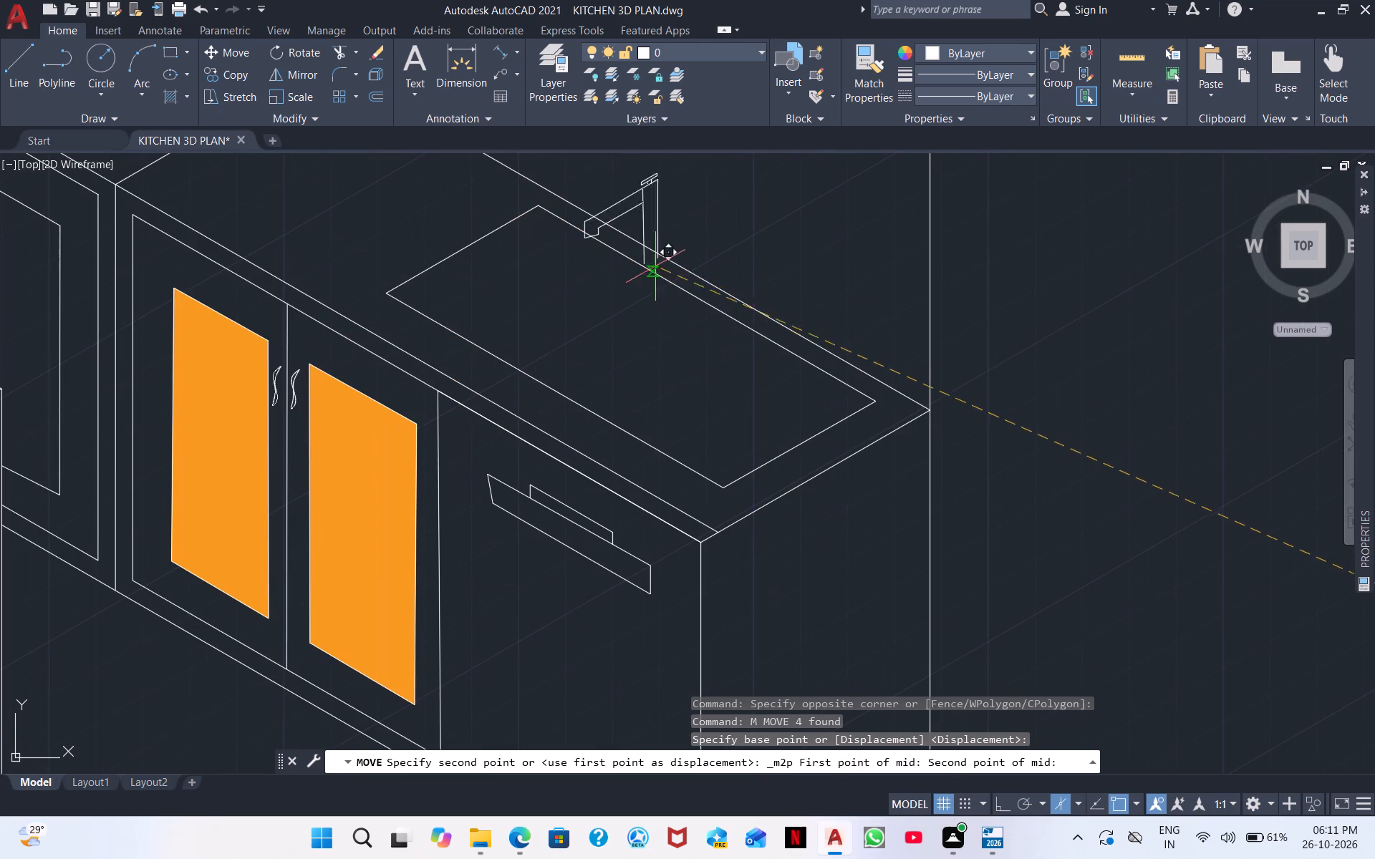
{"action": "left_click", "coordinate": [880, 401]}
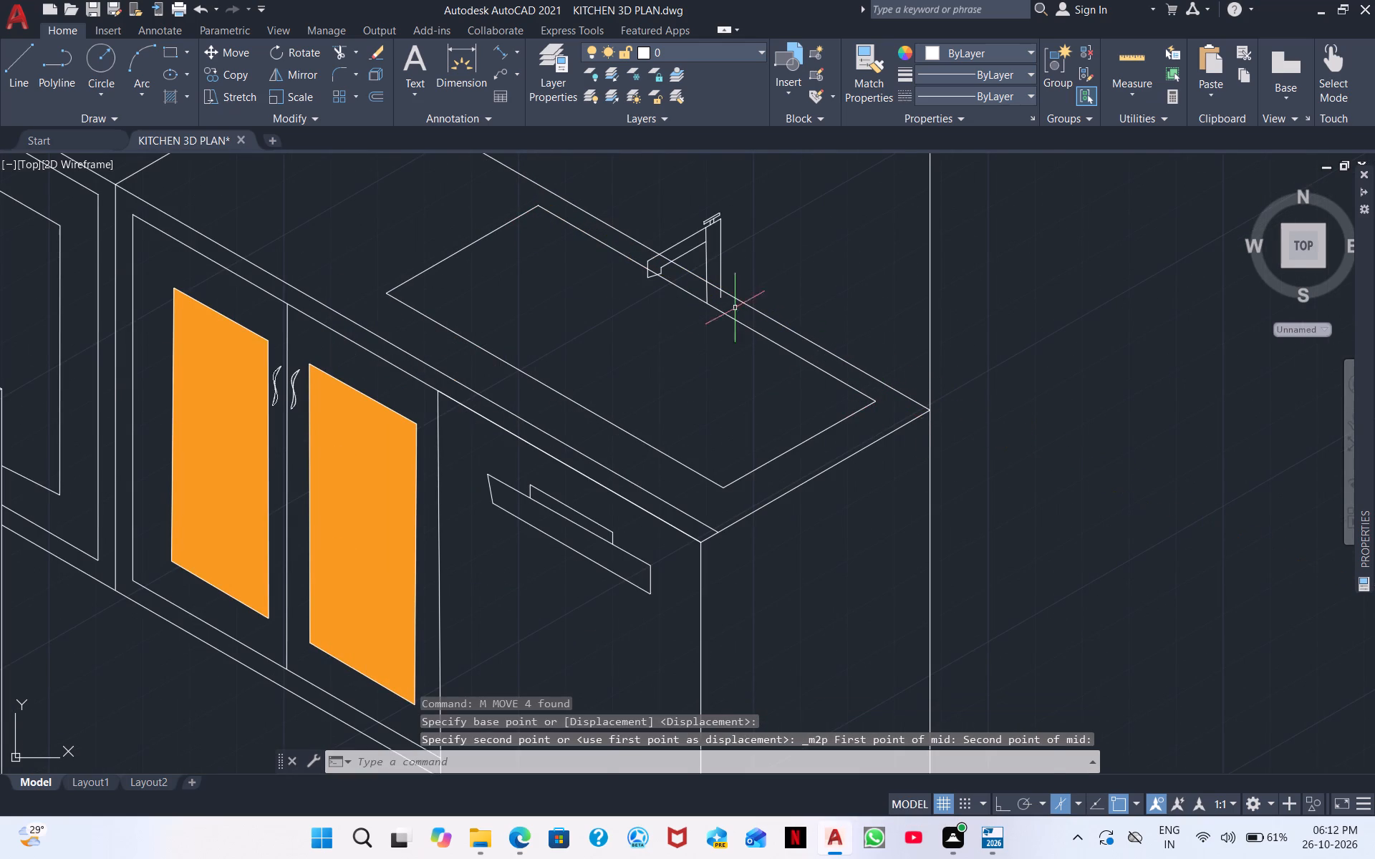
Examine how the lower ends of the faucet's uprights meet the sink outline's back edge and the countertop edge.
{"action": "scroll", "coordinate": [725, 298], "scroll_direction": "up", "scroll_amount": 2}
{"action": "scroll", "coordinate": [727, 311], "scroll_direction": "down", "scroll_amount": 2}
{"action": "scroll", "coordinate": [713, 300], "scroll_direction": "up", "scroll_amount": 2}
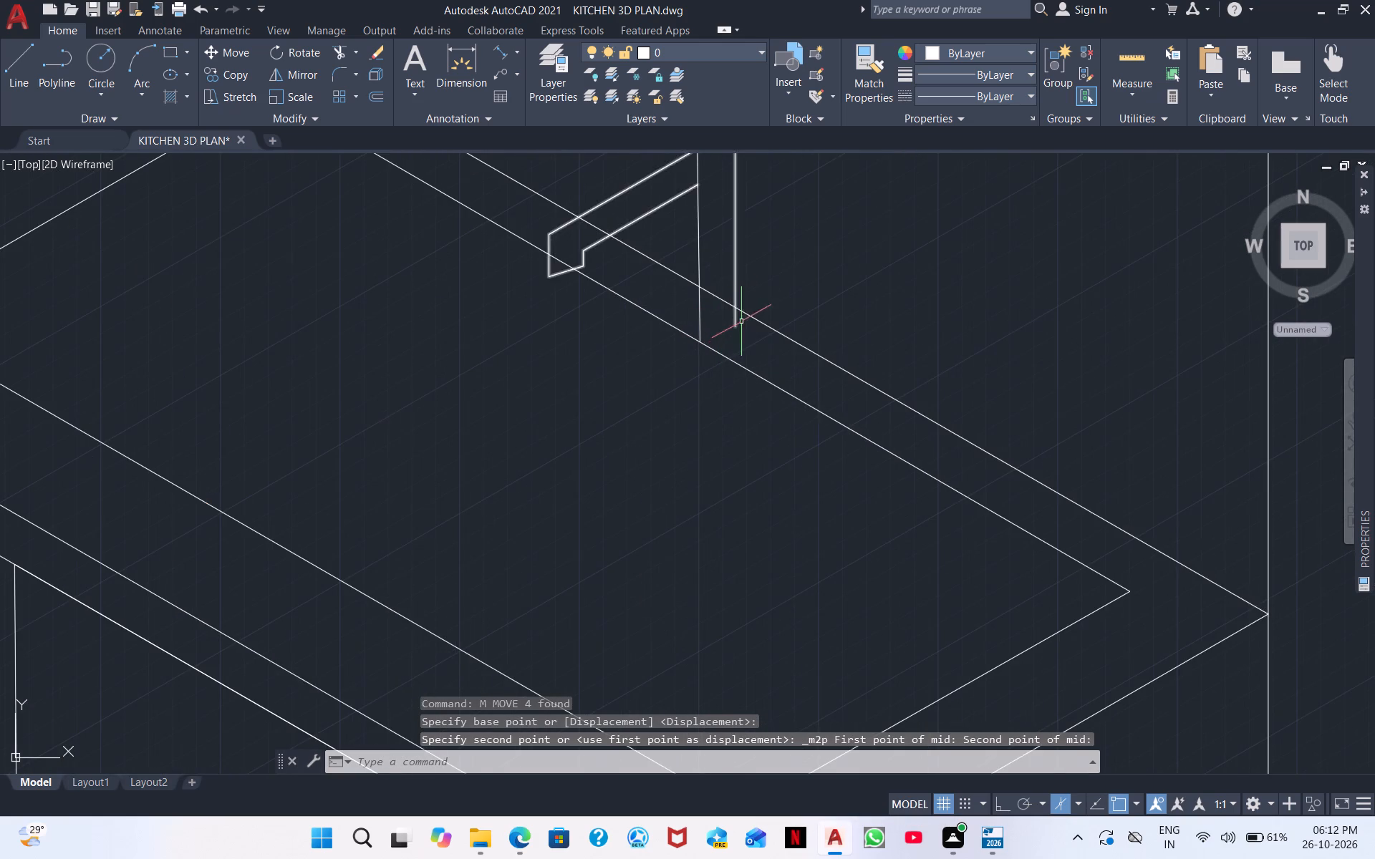
{"action": "scroll", "coordinate": [741, 321], "scroll_direction": "down", "scroll_amount": 3}
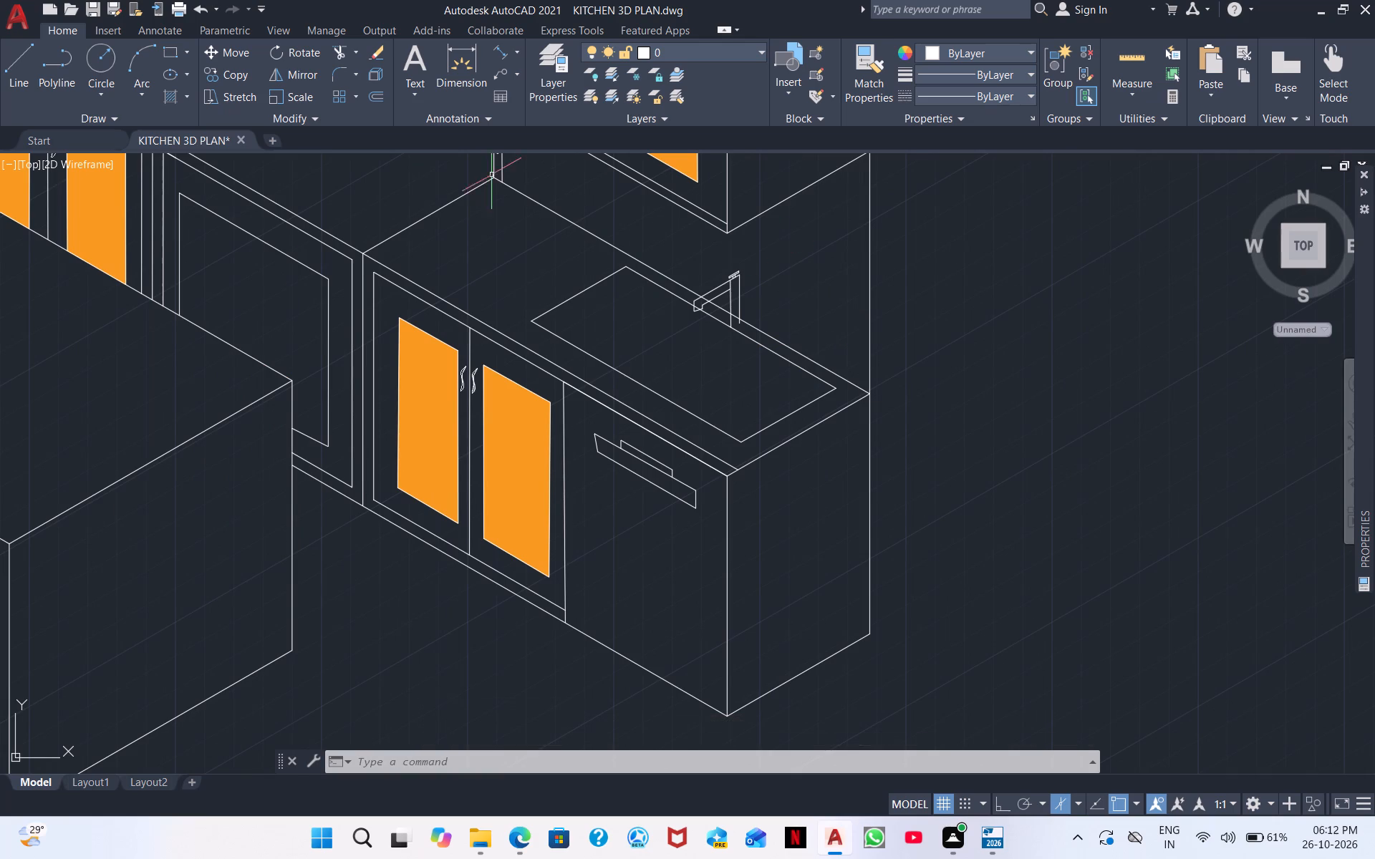
{"action": "scroll", "coordinate": [740, 275], "scroll_direction": "up", "scroll_amount": 3}
{"action": "scroll", "coordinate": [695, 339], "scroll_direction": "up", "scroll_amount": 2}
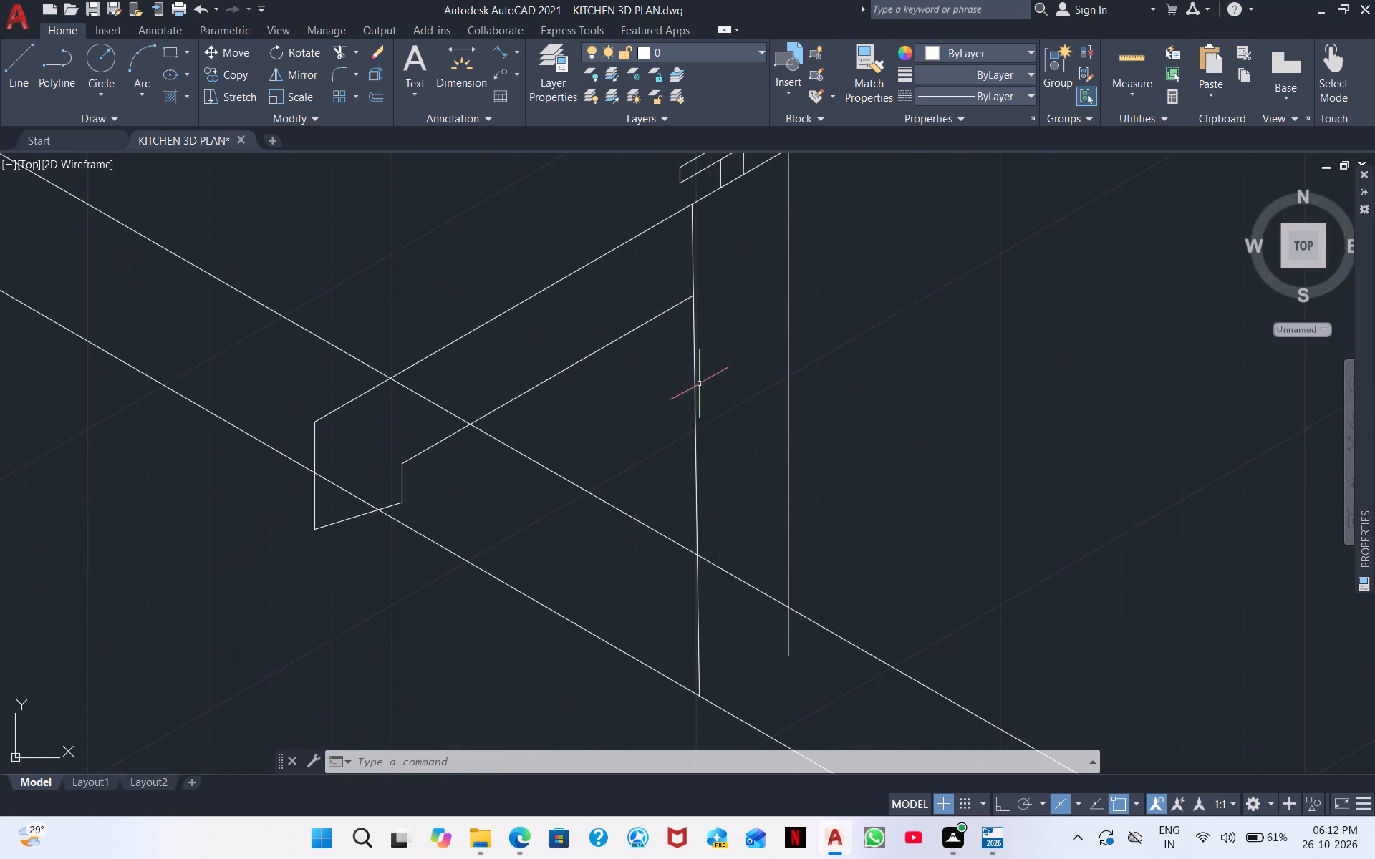
{"action": "scroll", "coordinate": [757, 561], "scroll_direction": "down", "scroll_amount": 3}
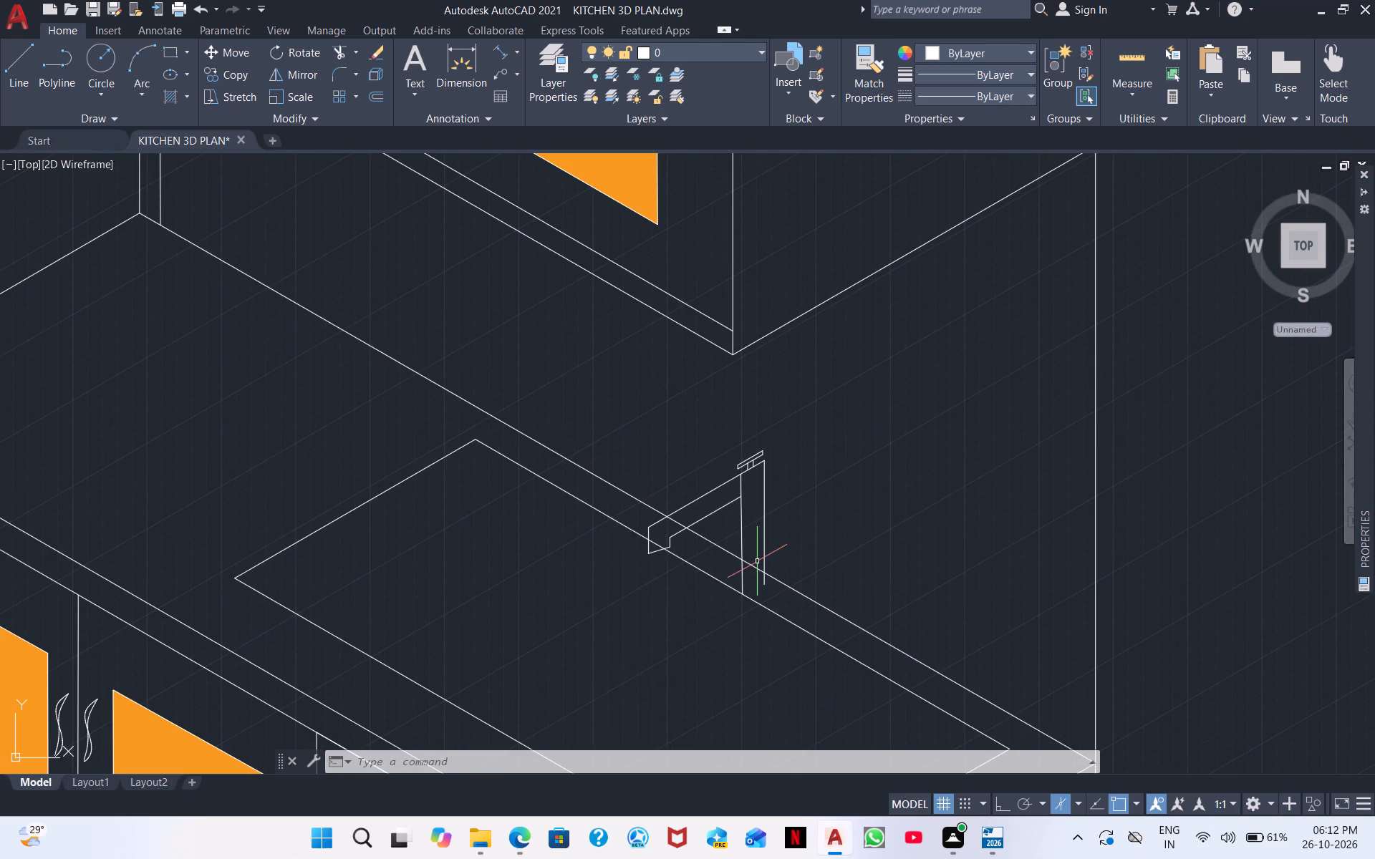
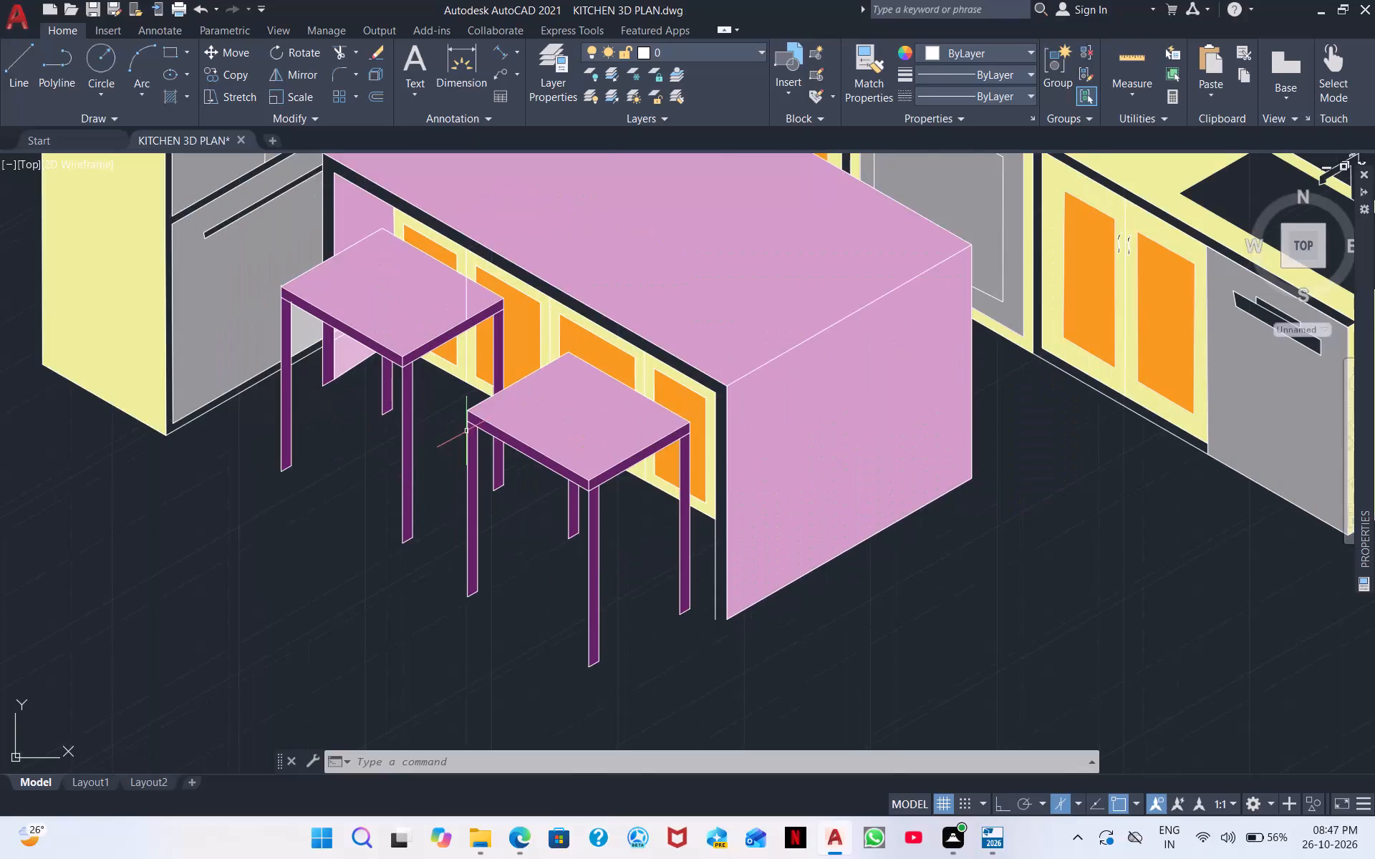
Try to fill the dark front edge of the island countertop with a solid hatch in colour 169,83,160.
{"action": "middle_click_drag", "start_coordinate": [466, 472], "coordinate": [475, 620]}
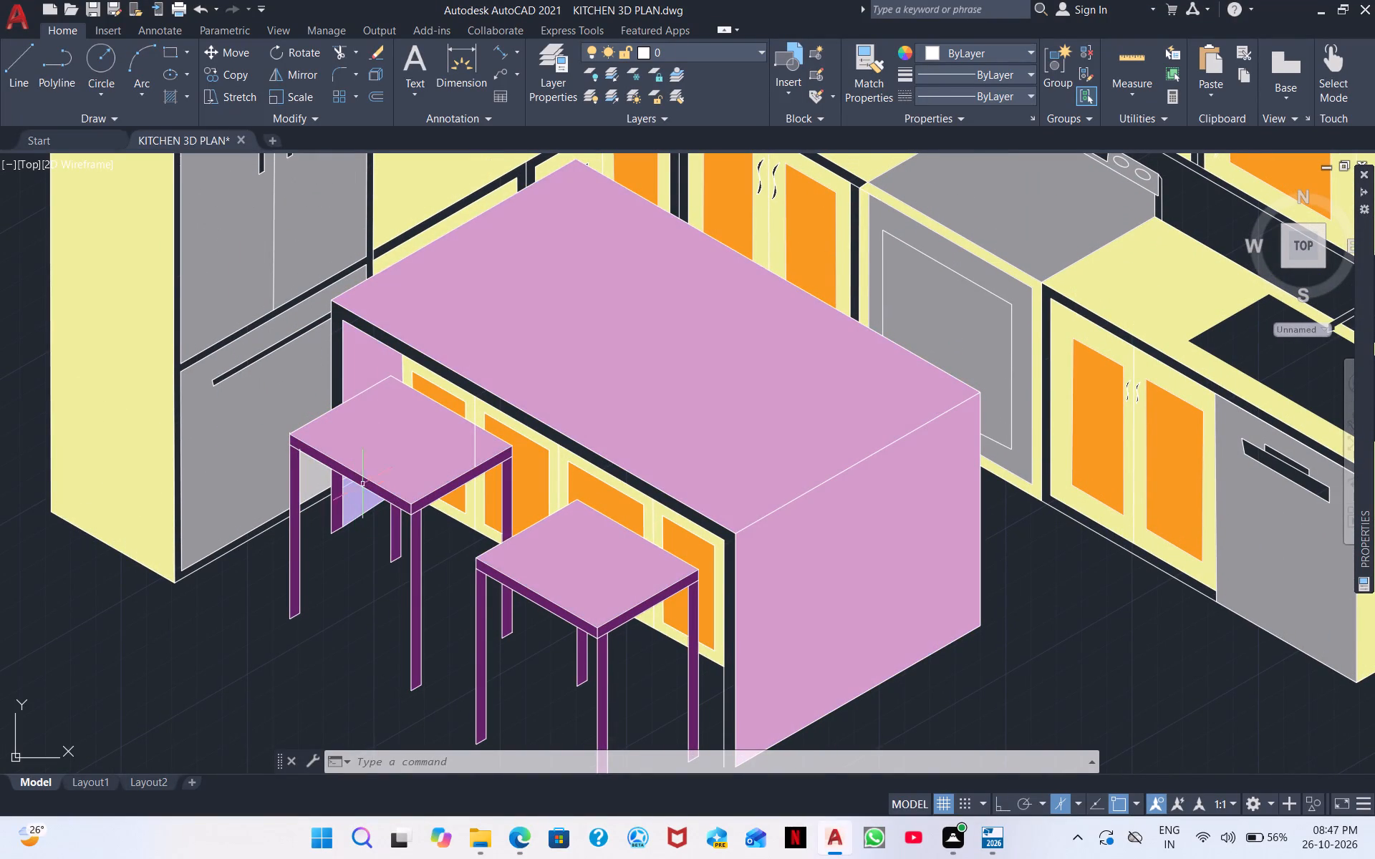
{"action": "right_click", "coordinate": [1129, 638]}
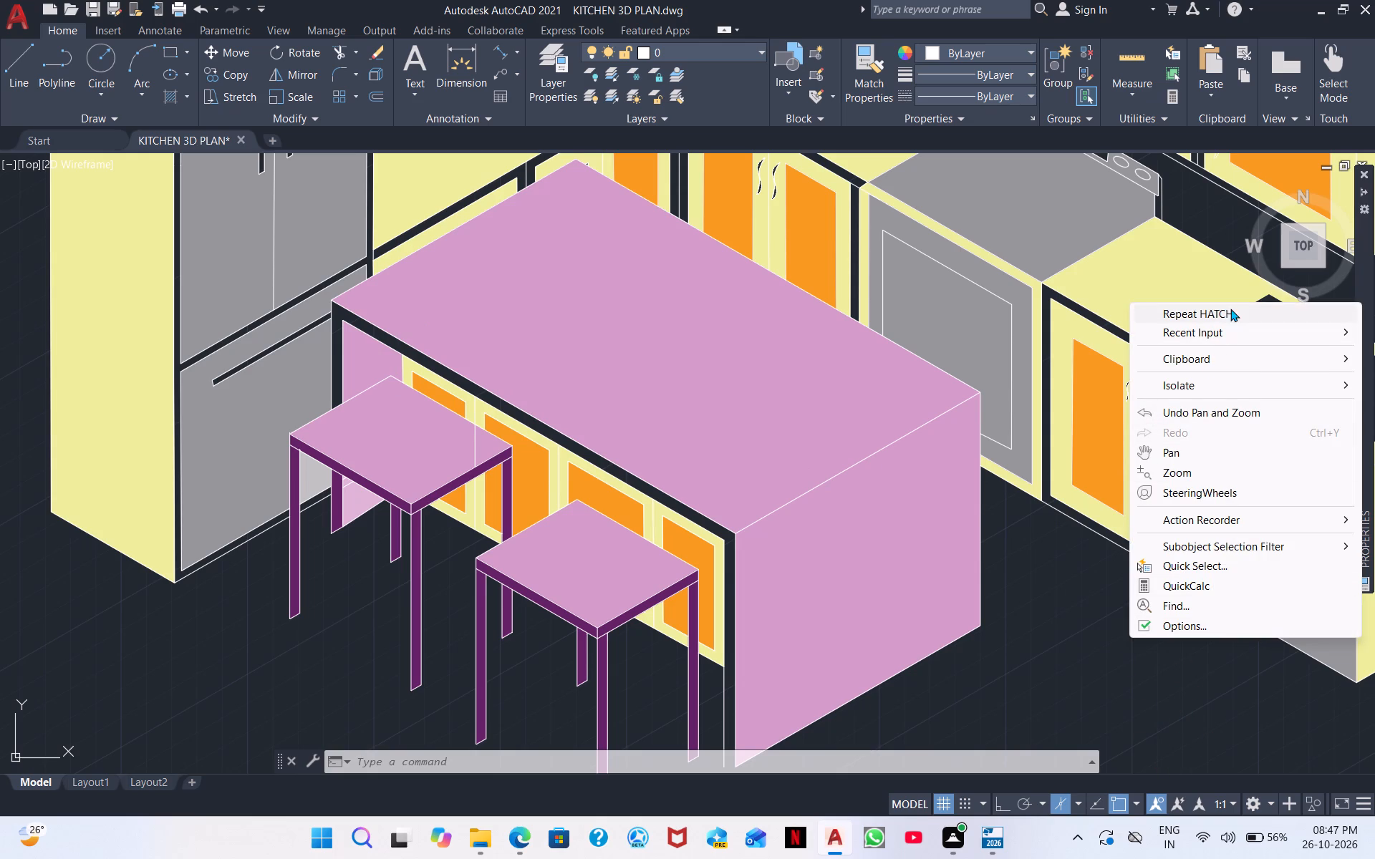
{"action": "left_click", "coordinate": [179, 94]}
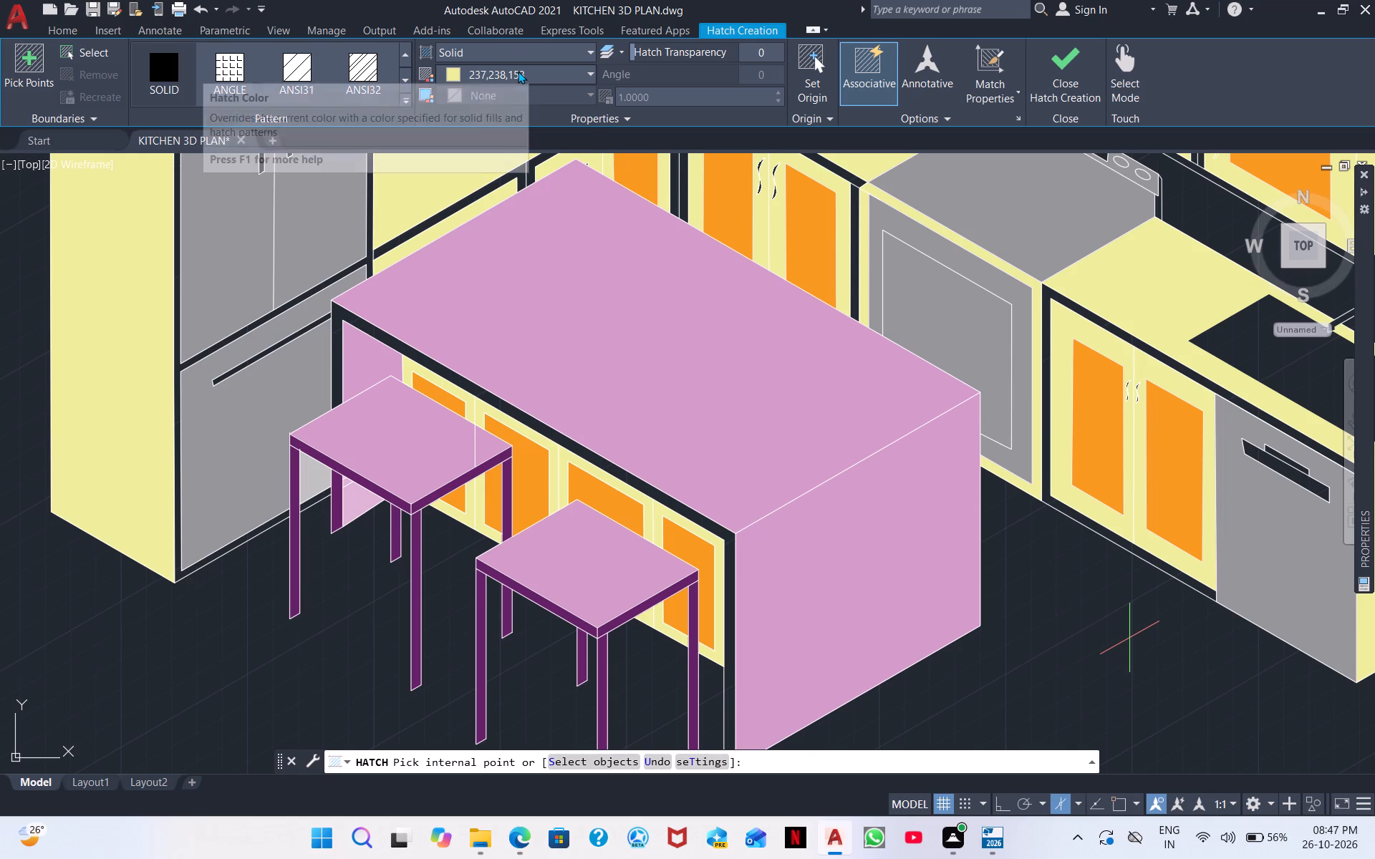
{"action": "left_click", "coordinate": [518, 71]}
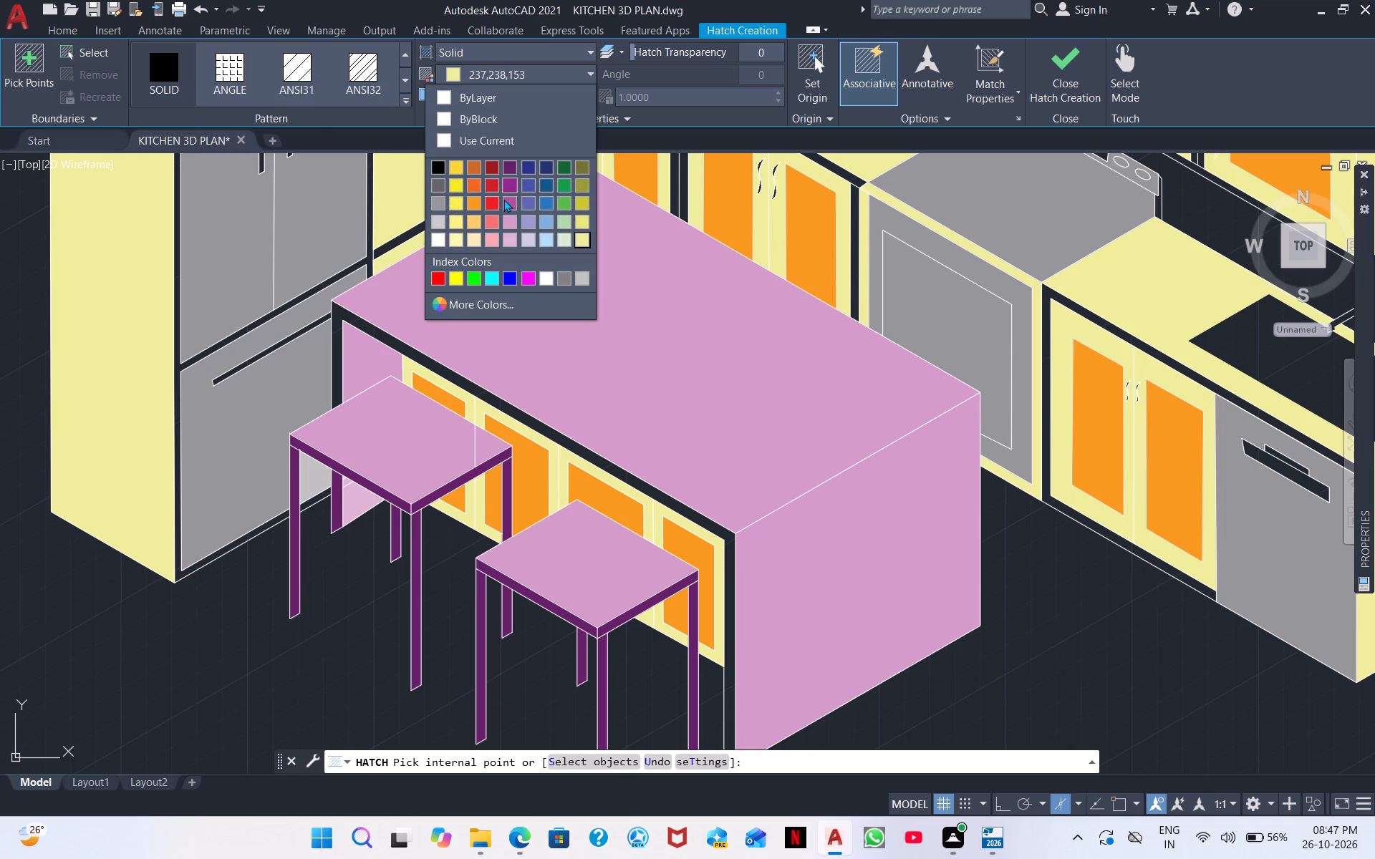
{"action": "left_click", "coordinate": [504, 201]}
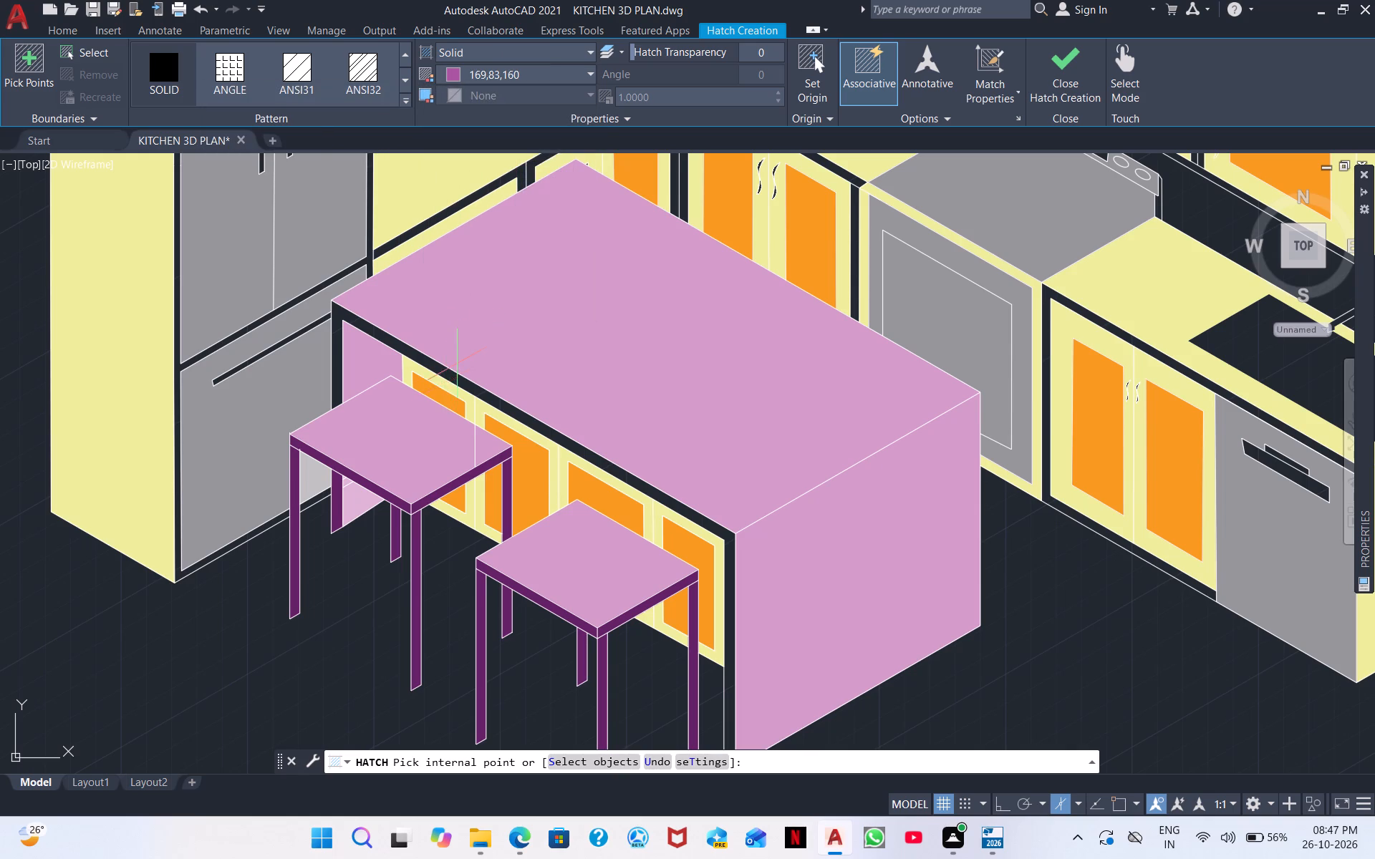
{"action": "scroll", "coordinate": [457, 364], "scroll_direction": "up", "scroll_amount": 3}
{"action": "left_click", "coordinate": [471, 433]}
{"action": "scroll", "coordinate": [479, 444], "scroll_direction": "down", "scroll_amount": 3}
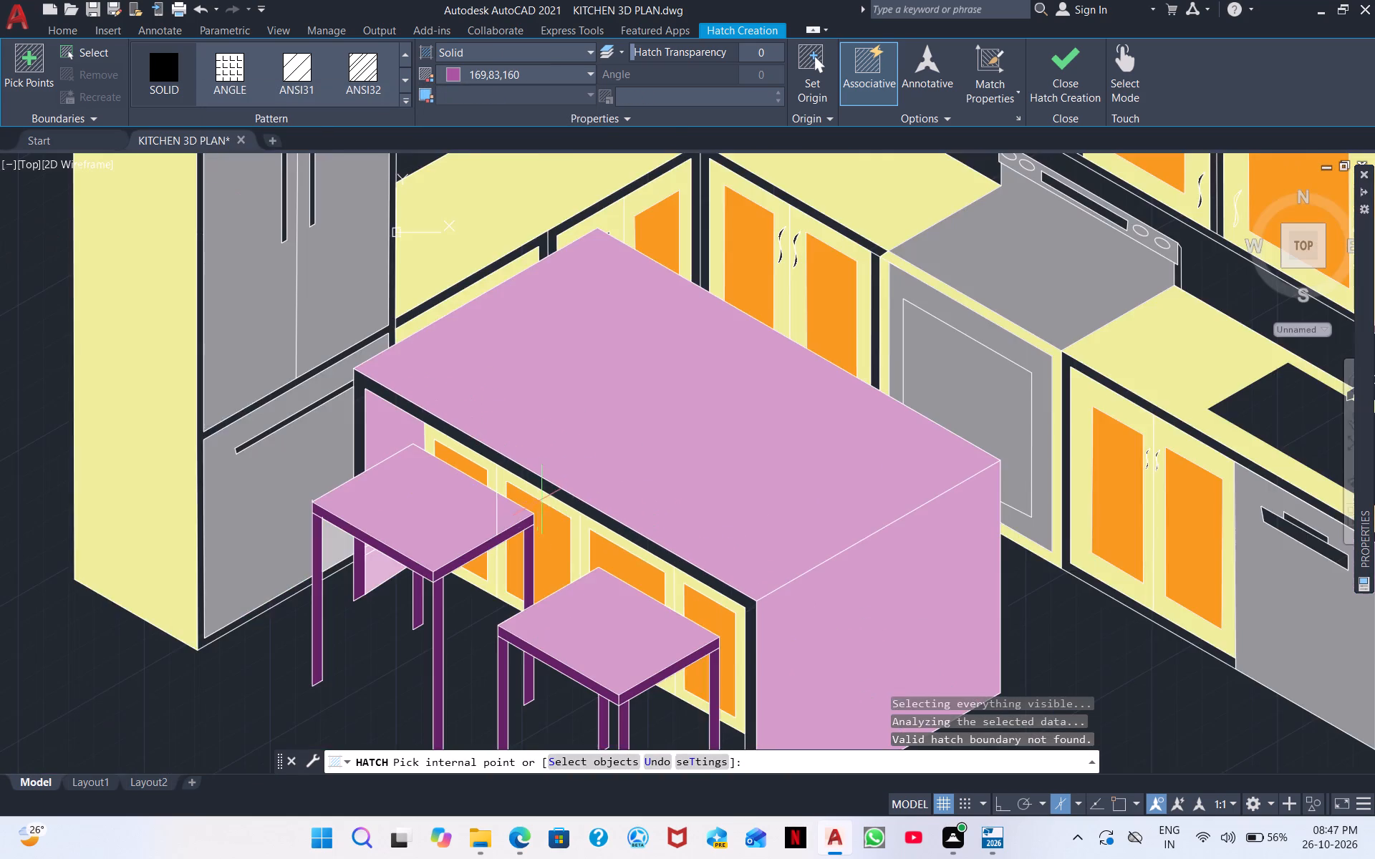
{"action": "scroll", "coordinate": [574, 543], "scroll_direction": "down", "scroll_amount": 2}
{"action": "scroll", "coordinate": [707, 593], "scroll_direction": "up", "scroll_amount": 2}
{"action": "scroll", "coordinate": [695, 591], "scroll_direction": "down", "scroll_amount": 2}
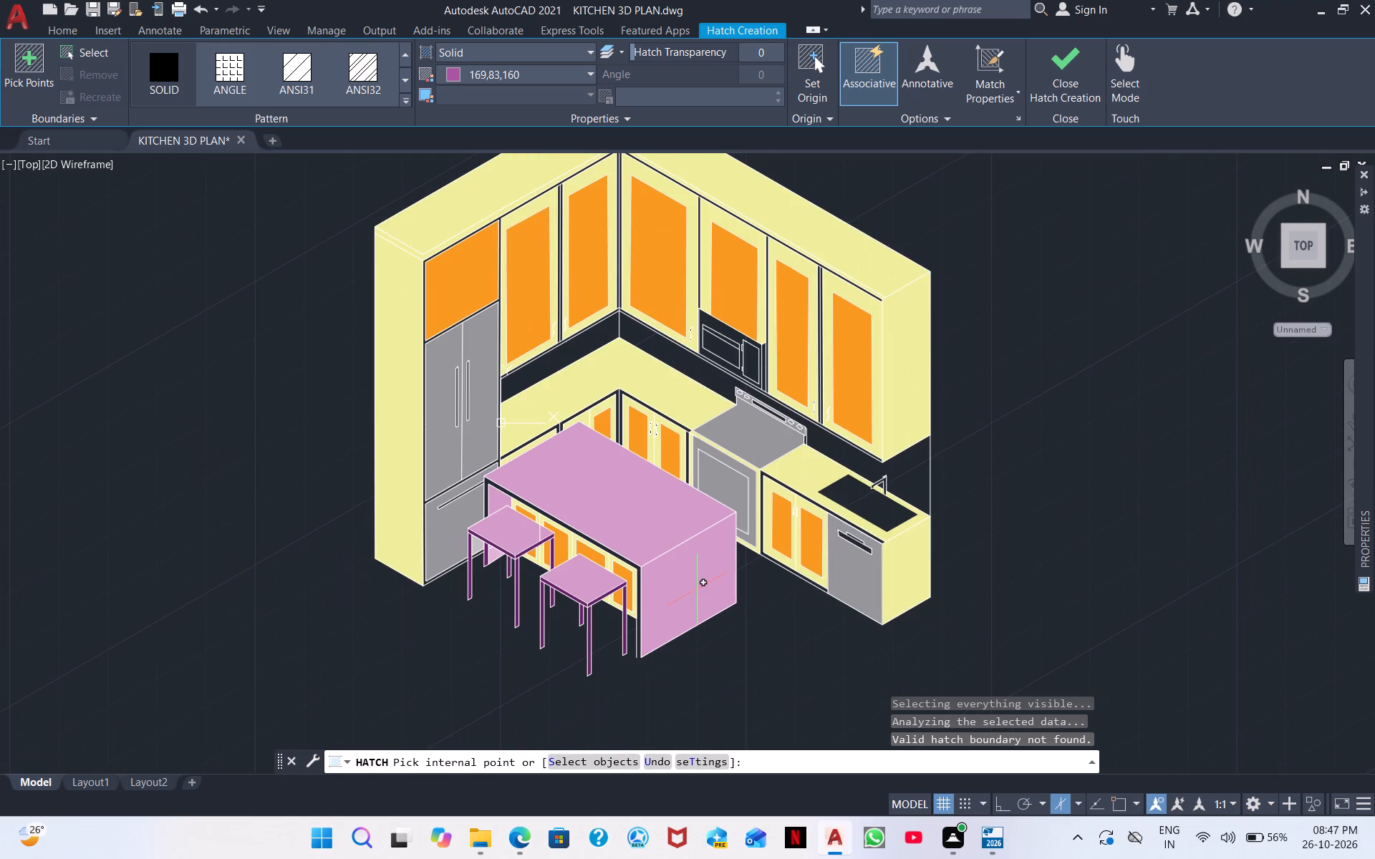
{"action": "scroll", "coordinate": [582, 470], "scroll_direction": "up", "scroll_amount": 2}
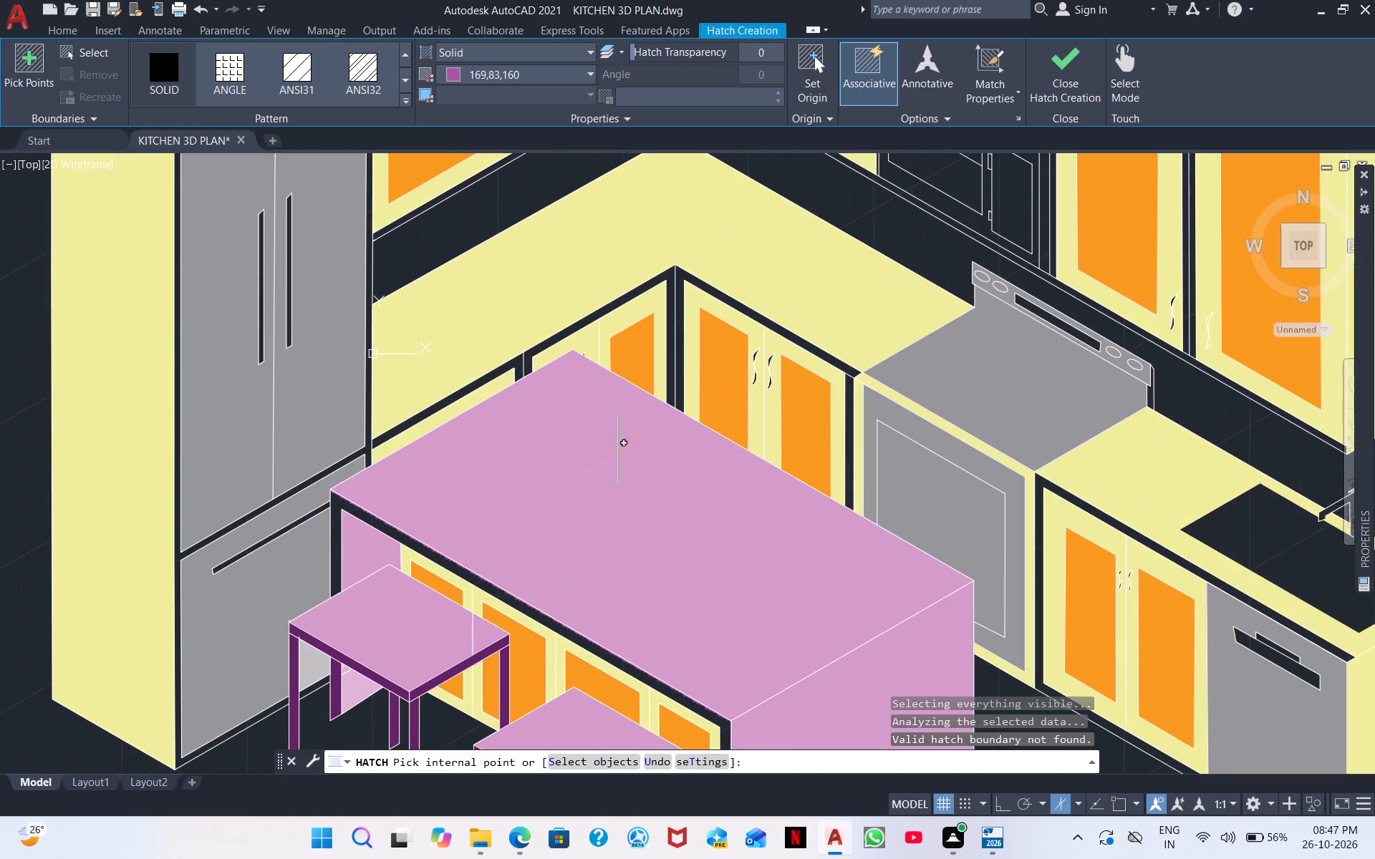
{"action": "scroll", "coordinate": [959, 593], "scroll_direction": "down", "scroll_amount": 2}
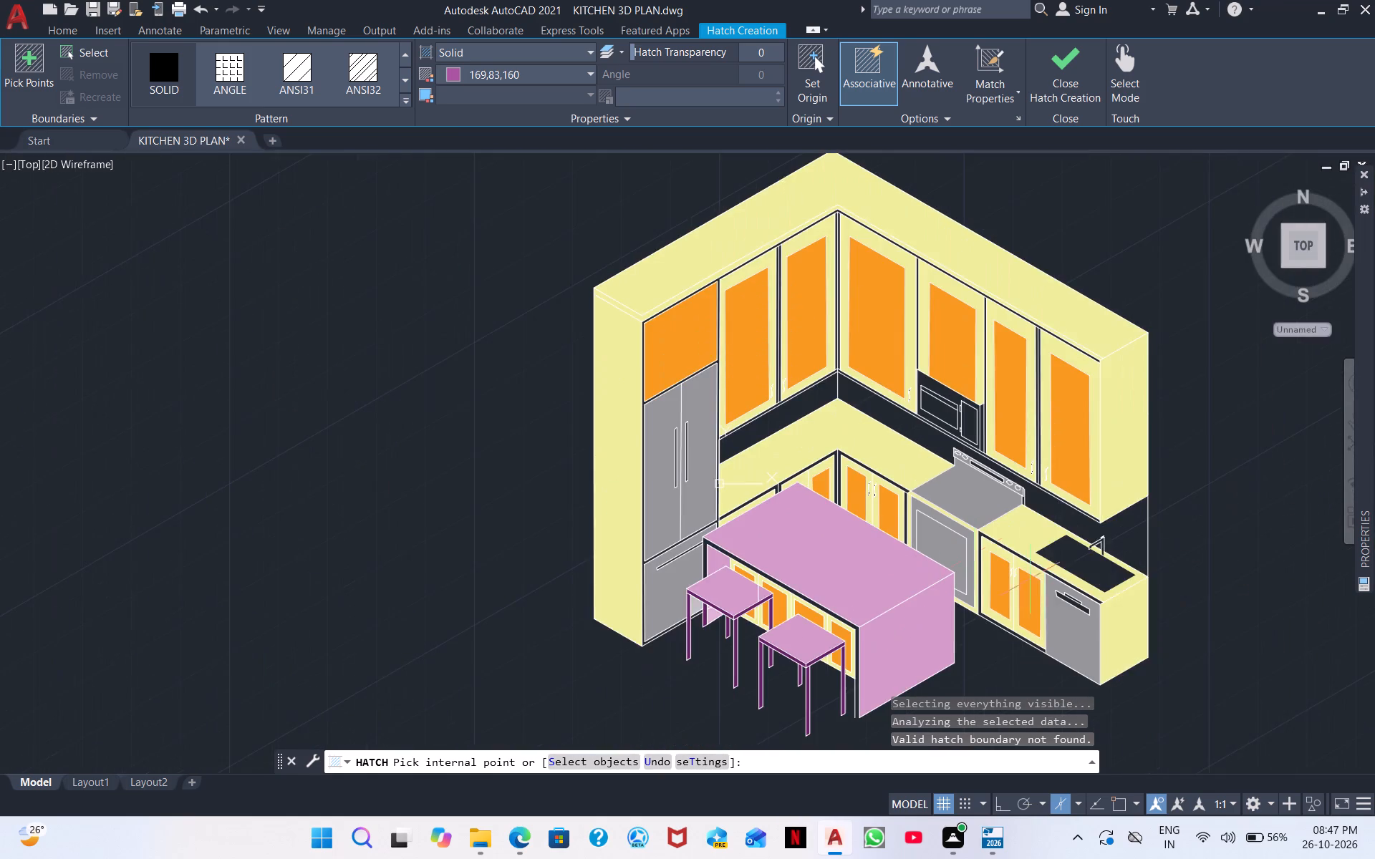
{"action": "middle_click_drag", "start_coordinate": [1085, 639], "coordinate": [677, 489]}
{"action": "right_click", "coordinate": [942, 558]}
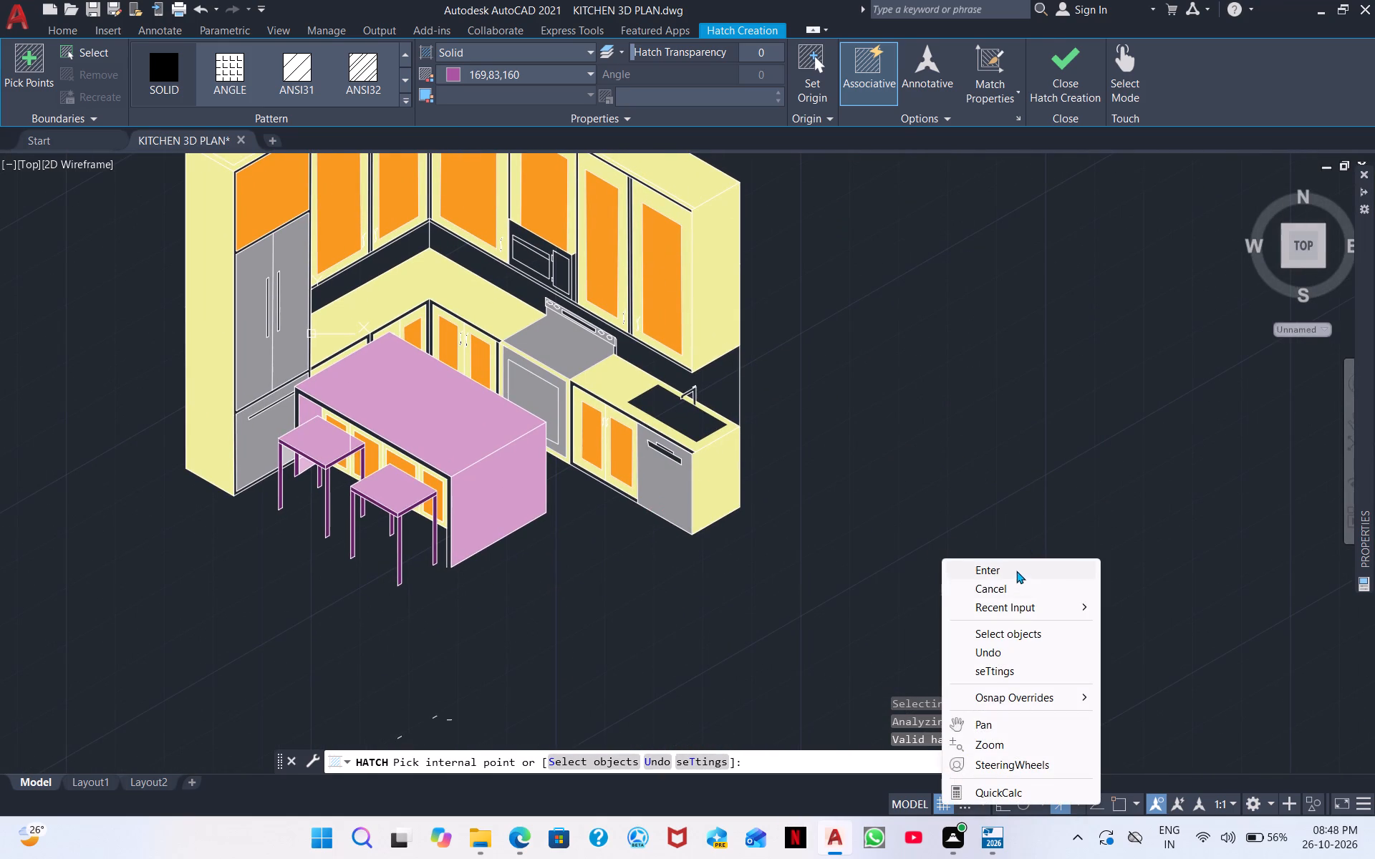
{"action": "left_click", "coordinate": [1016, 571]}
Examine the coloured kitchen for unfilled areas, including the sink counter, wall cabinets and backsplash.
{"action": "scroll", "coordinate": [804, 522], "scroll_direction": "down", "scroll_amount": 1}
{"action": "scroll", "coordinate": [776, 529], "scroll_direction": "up", "scroll_amount": 1}
{"action": "scroll", "coordinate": [796, 446], "scroll_direction": "up", "scroll_amount": 1}
{"action": "middle_click_drag", "start_coordinate": [798, 447], "coordinate": [808, 544]}
{"action": "scroll", "coordinate": [801, 426], "scroll_direction": "up", "scroll_amount": 1}
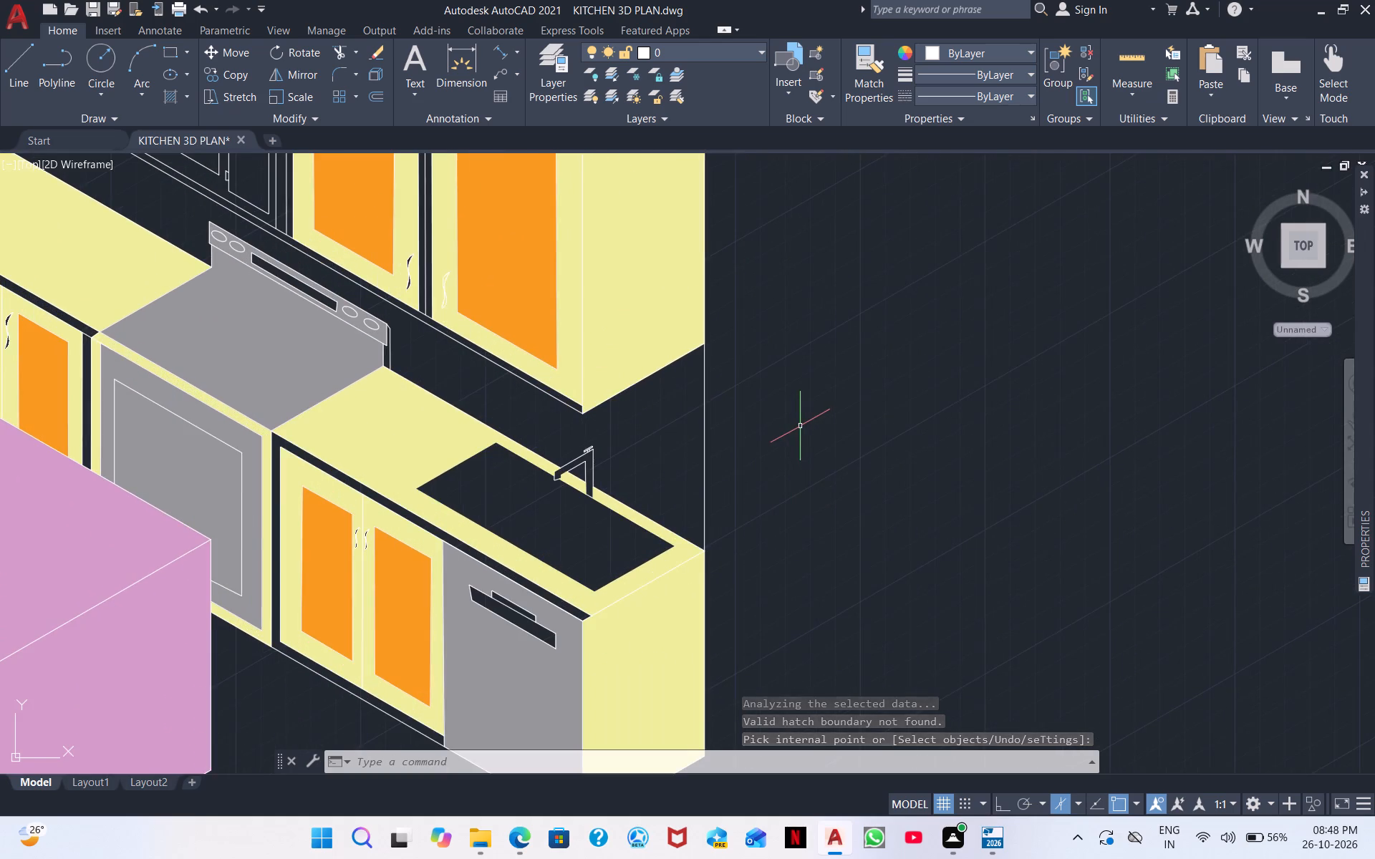
{"action": "middle_click_drag", "start_coordinate": [810, 437], "coordinate": [1200, 447]}
{"action": "scroll", "coordinate": [796, 436], "scroll_direction": "down", "scroll_amount": 1}
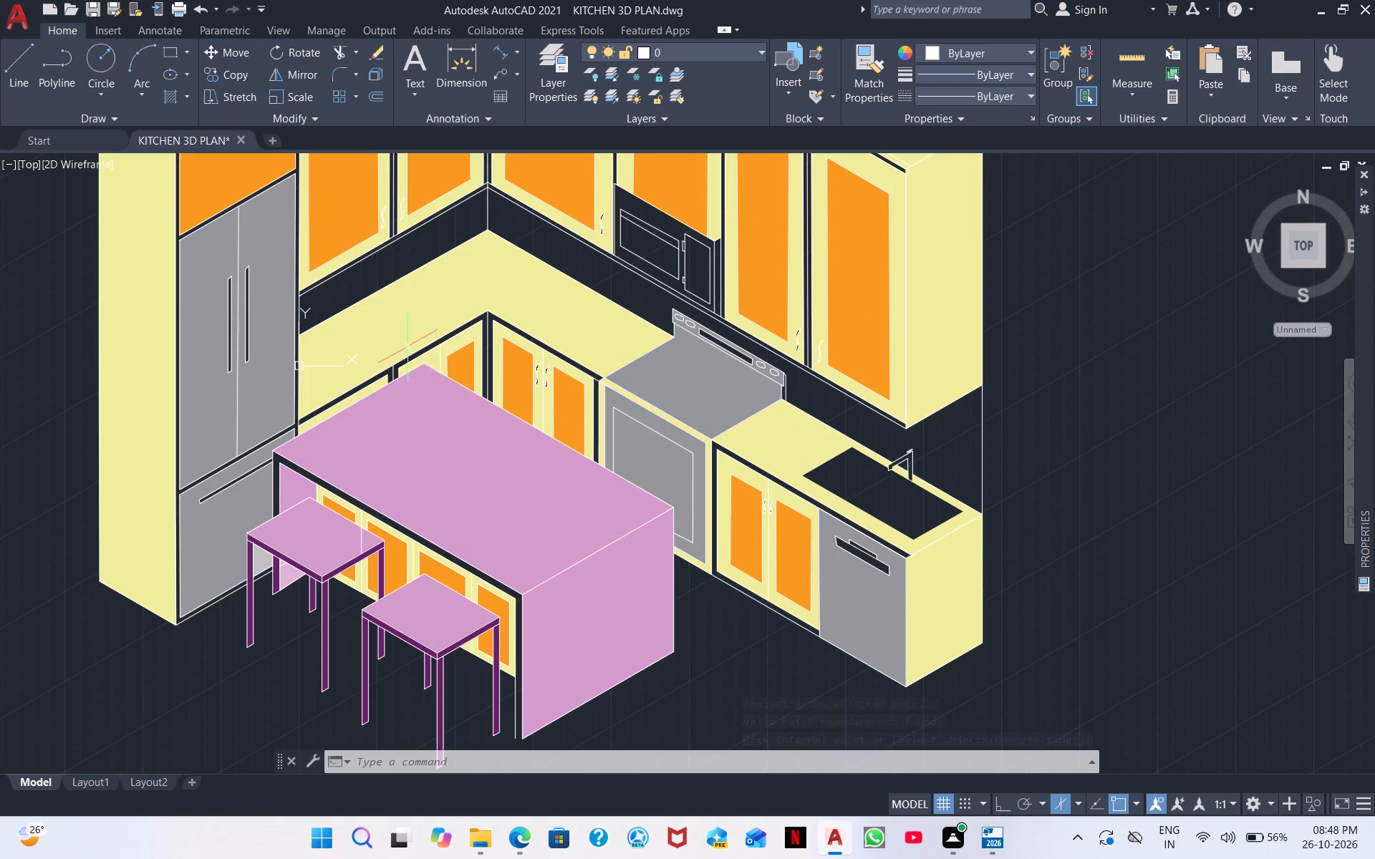
{"action": "scroll", "coordinate": [351, 487], "scroll_direction": "down", "scroll_amount": 1}
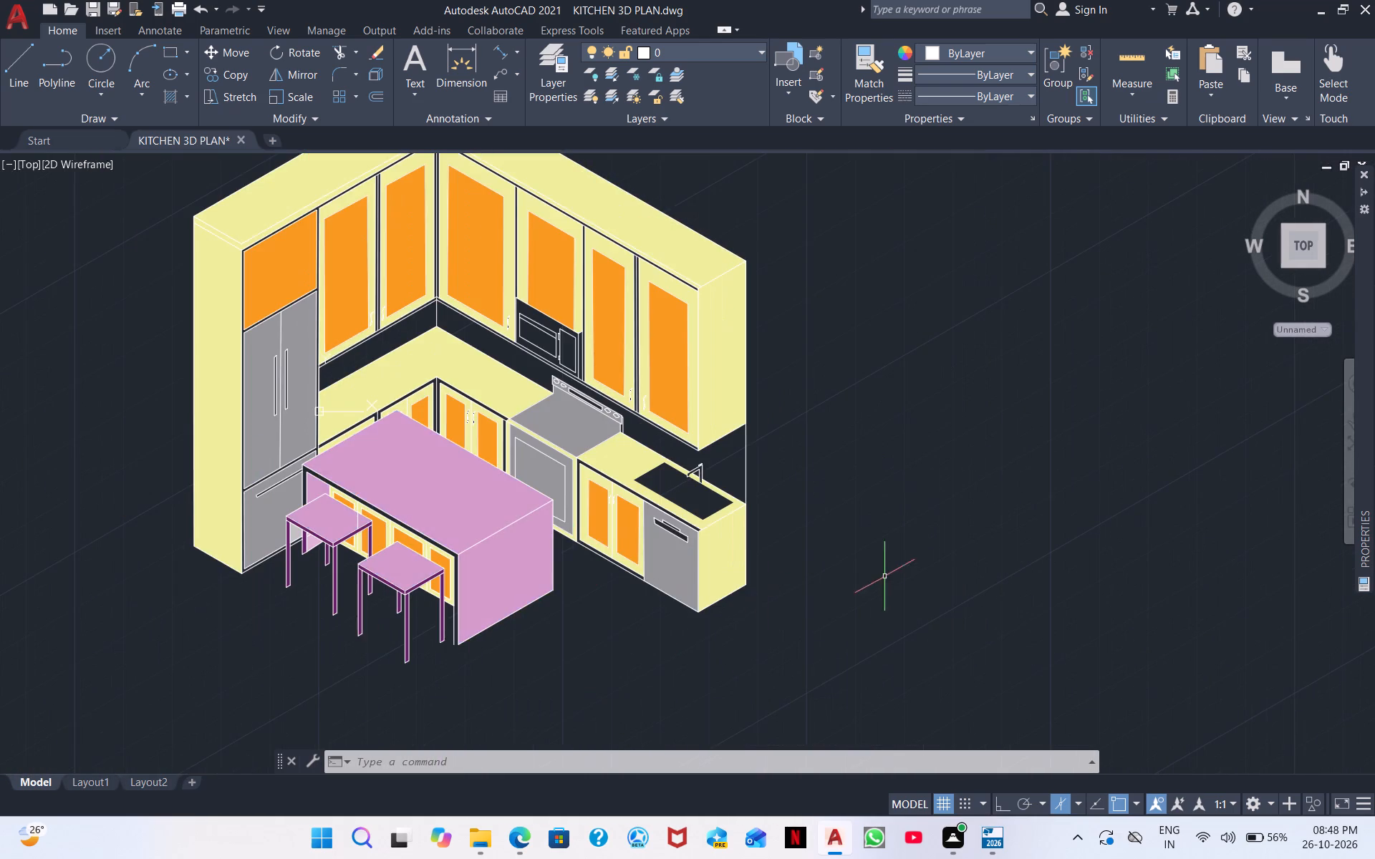
{"action": "middle_click_drag", "start_coordinate": [878, 565], "coordinate": [400, 353]}
{"action": "scroll", "coordinate": [405, 390], "scroll_direction": "down", "scroll_amount": 1}
{"action": "middle_click_drag", "start_coordinate": [472, 422], "coordinate": [662, 558]}
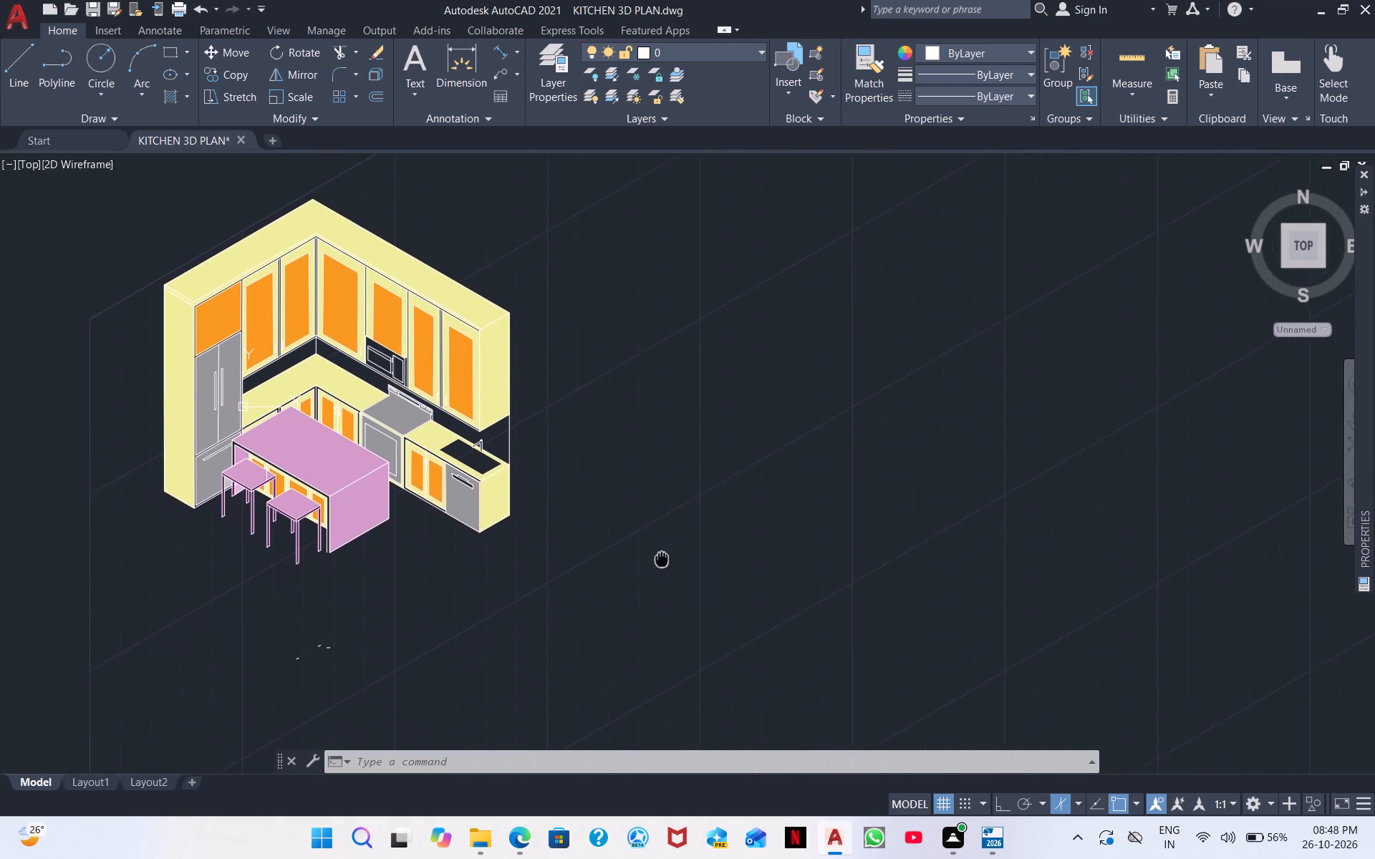
{"action": "middle_click_drag", "start_coordinate": [662, 558], "coordinate": [793, 575]}
{"action": "scroll", "coordinate": [507, 367], "scroll_direction": "up", "scroll_amount": 1}
{"action": "scroll", "coordinate": [738, 409], "scroll_direction": "up", "scroll_amount": 1}
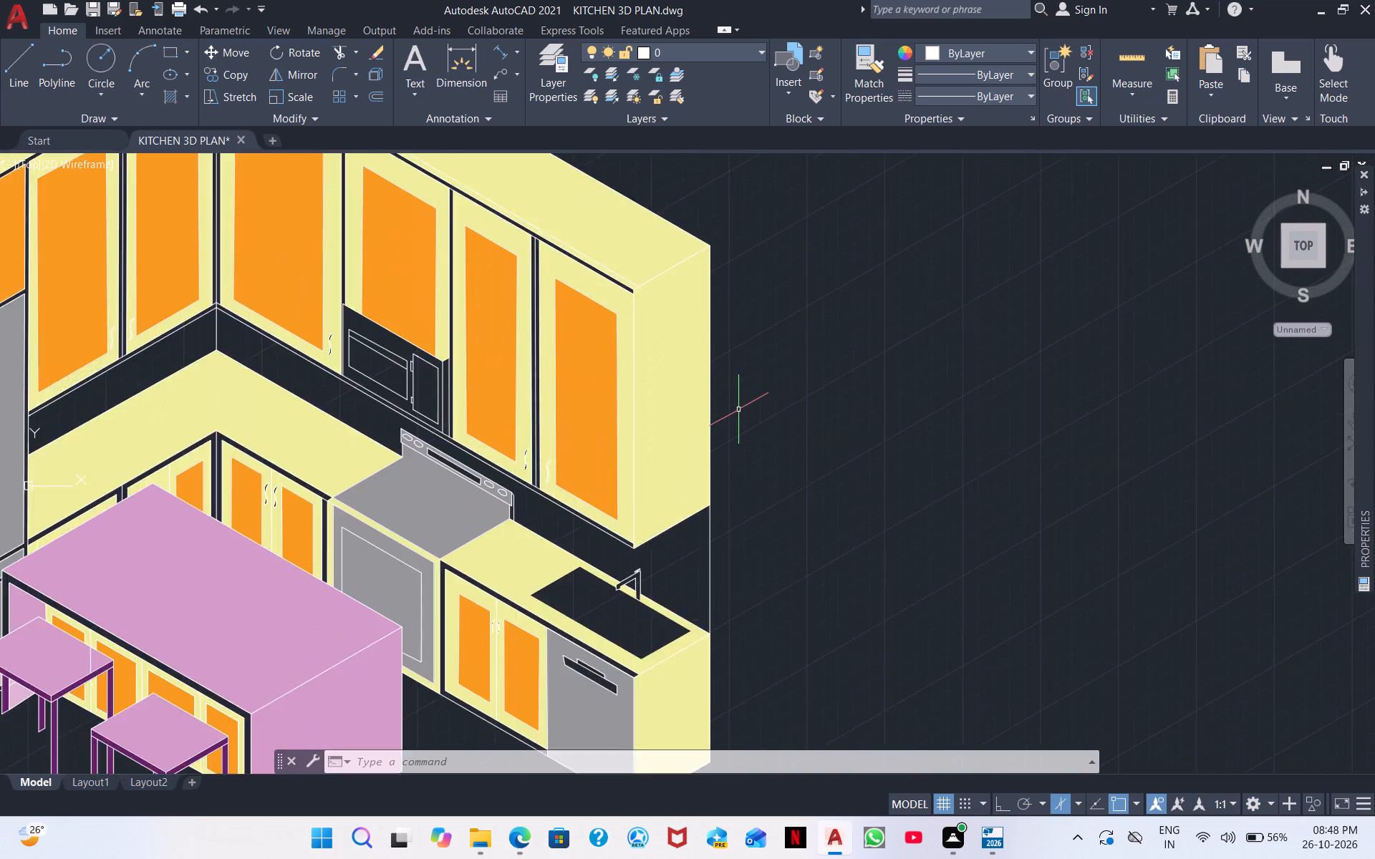
{"action": "scroll", "coordinate": [739, 409], "scroll_direction": "up", "scroll_amount": 1}
{"action": "scroll", "coordinate": [740, 408], "scroll_direction": "down", "scroll_amount": 2}
{"action": "scroll", "coordinate": [713, 387], "scroll_direction": "up", "scroll_amount": 1}
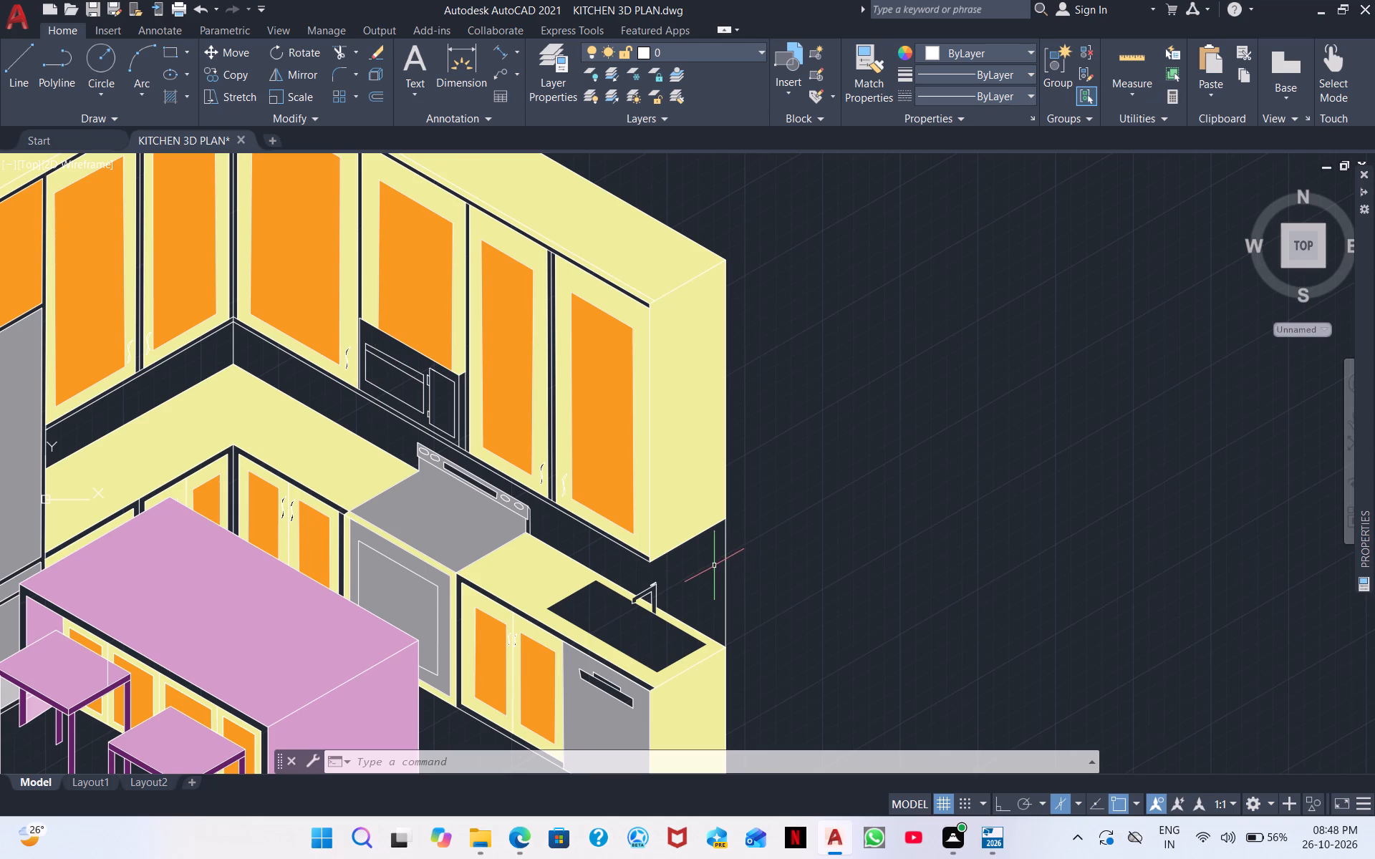
Erase the small stray objects in the empty area below the kitchen drawing.
{"action": "middle_click_drag", "start_coordinate": [713, 568], "coordinate": [624, 314]}
{"action": "scroll", "coordinate": [854, 389], "scroll_direction": "down", "scroll_amount": 1}
{"action": "middle_click_drag", "start_coordinate": [890, 416], "coordinate": [534, 432]}
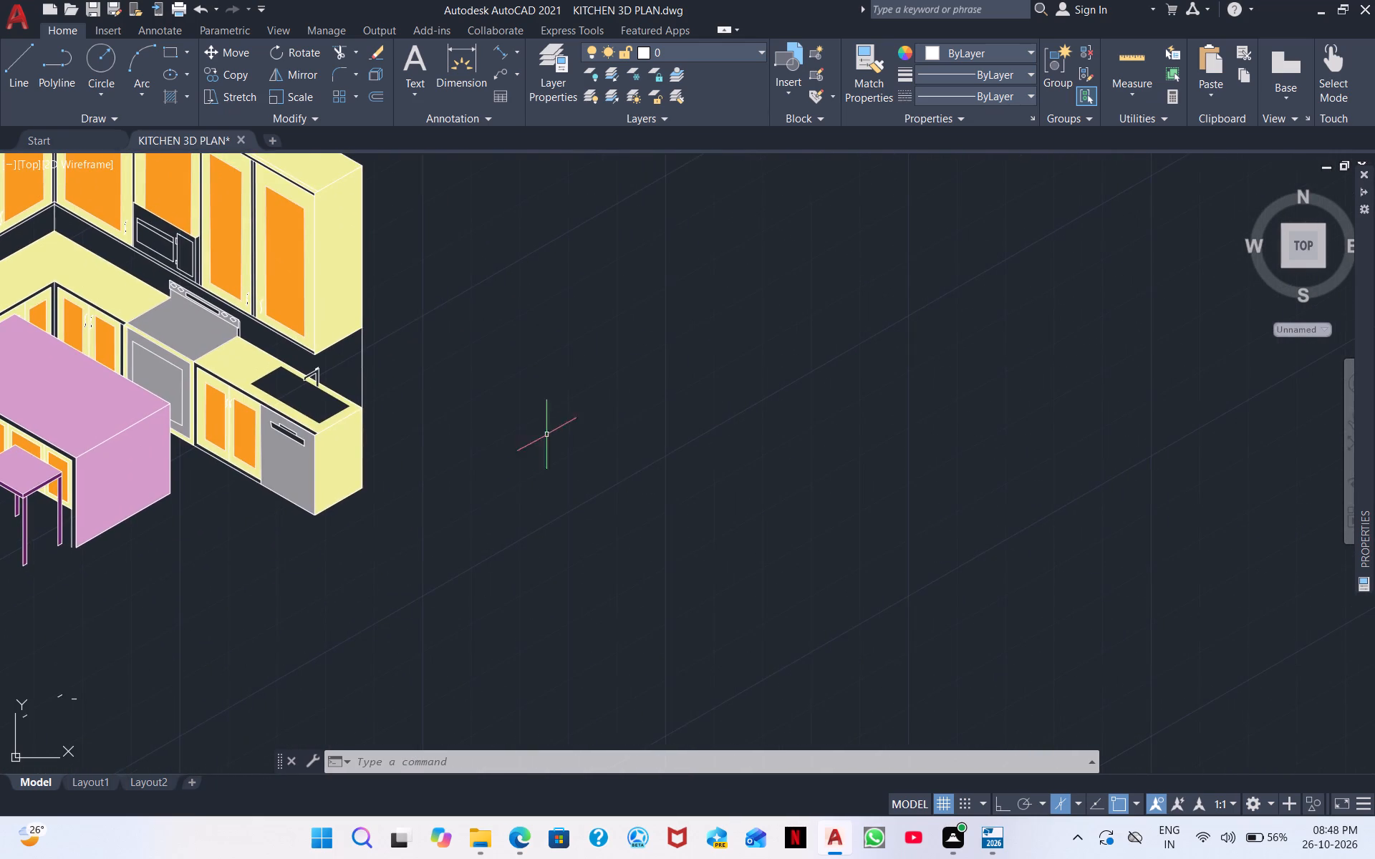
{"action": "scroll", "coordinate": [617, 445], "scroll_direction": "down", "scroll_amount": 1}
{"action": "left_click", "coordinate": [334, 657]}
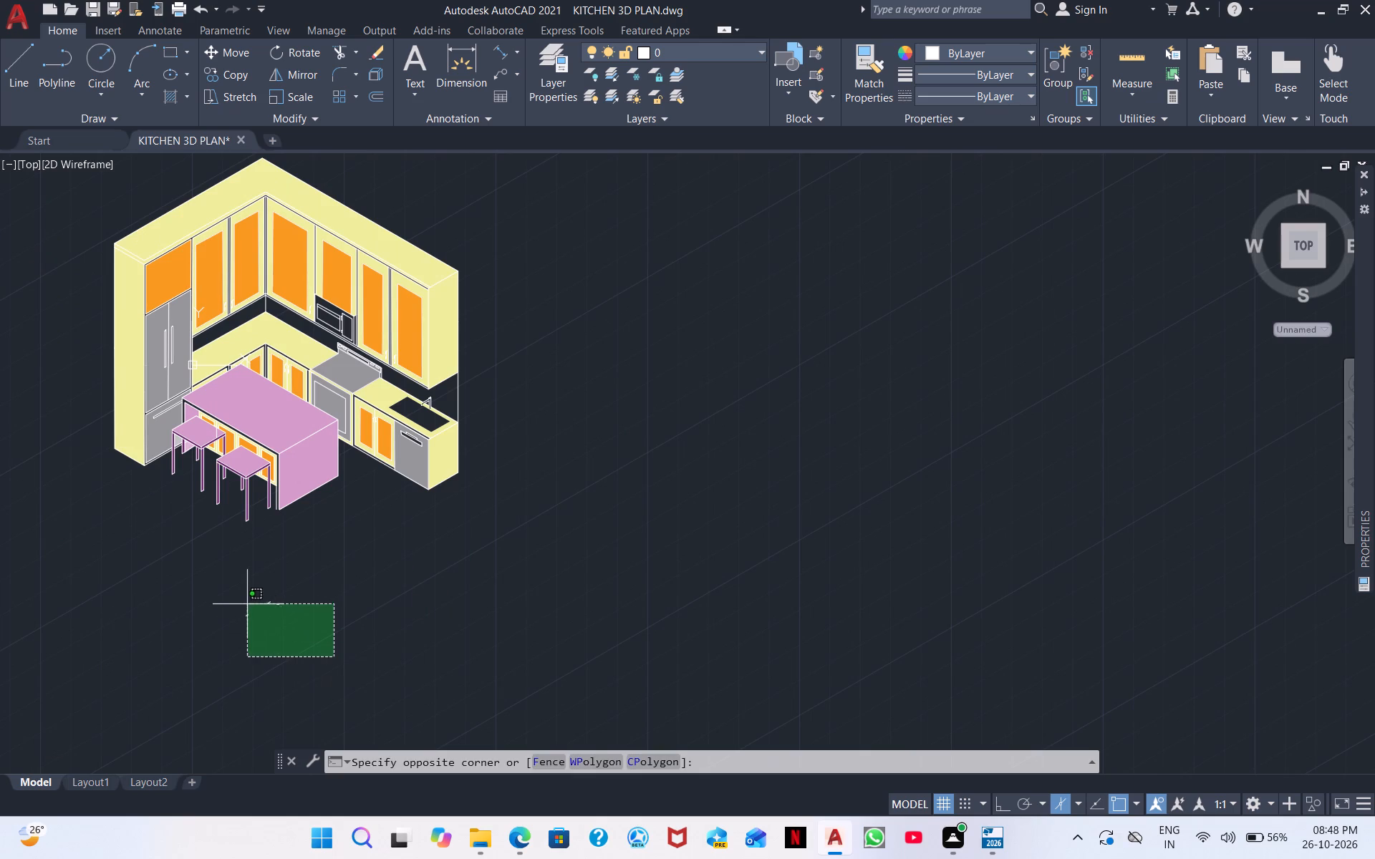
{"action": "left_click", "coordinate": [223, 593]}
{"action": "right_click", "coordinate": [367, 596]}
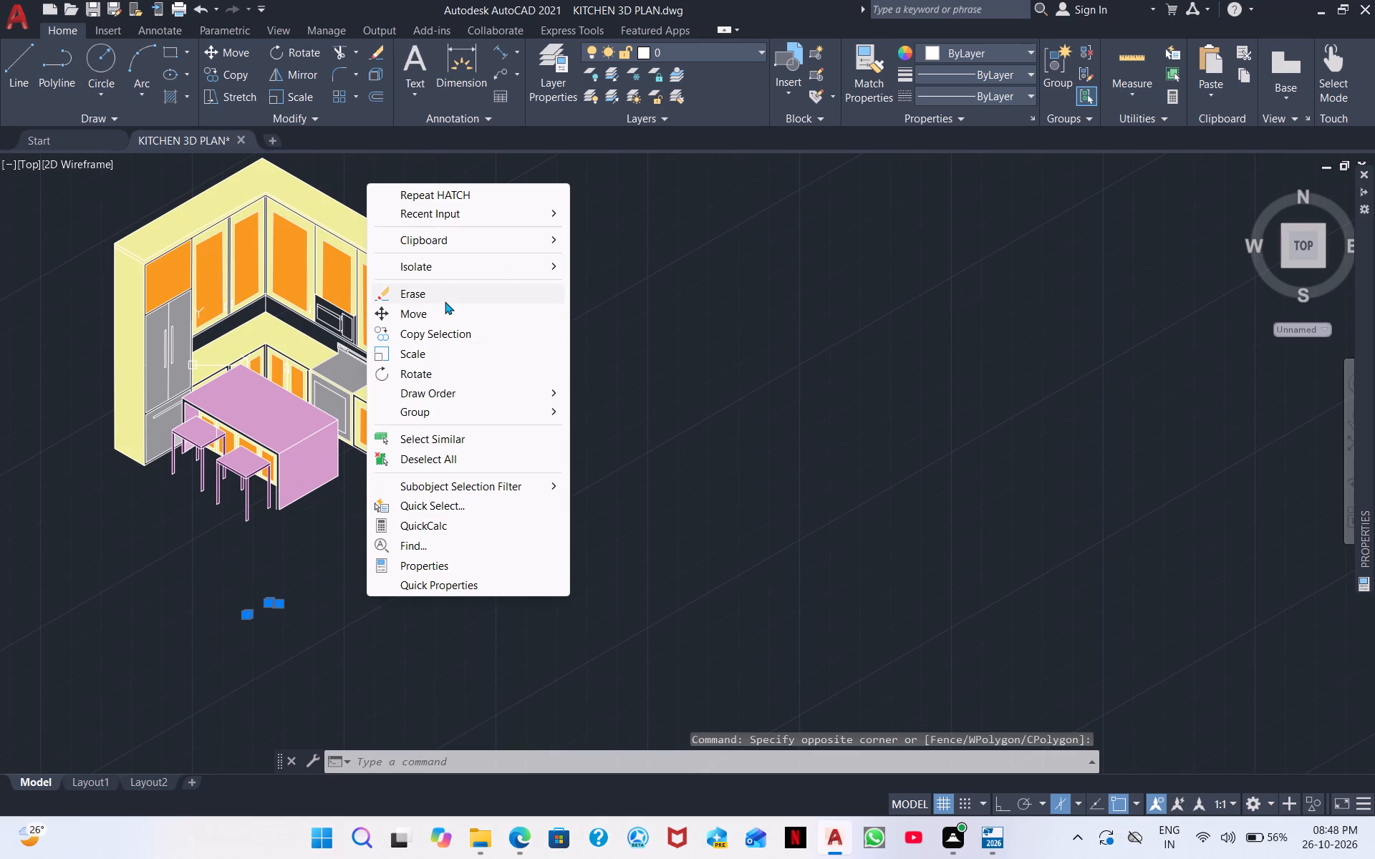
{"action": "left_click", "coordinate": [445, 298]}
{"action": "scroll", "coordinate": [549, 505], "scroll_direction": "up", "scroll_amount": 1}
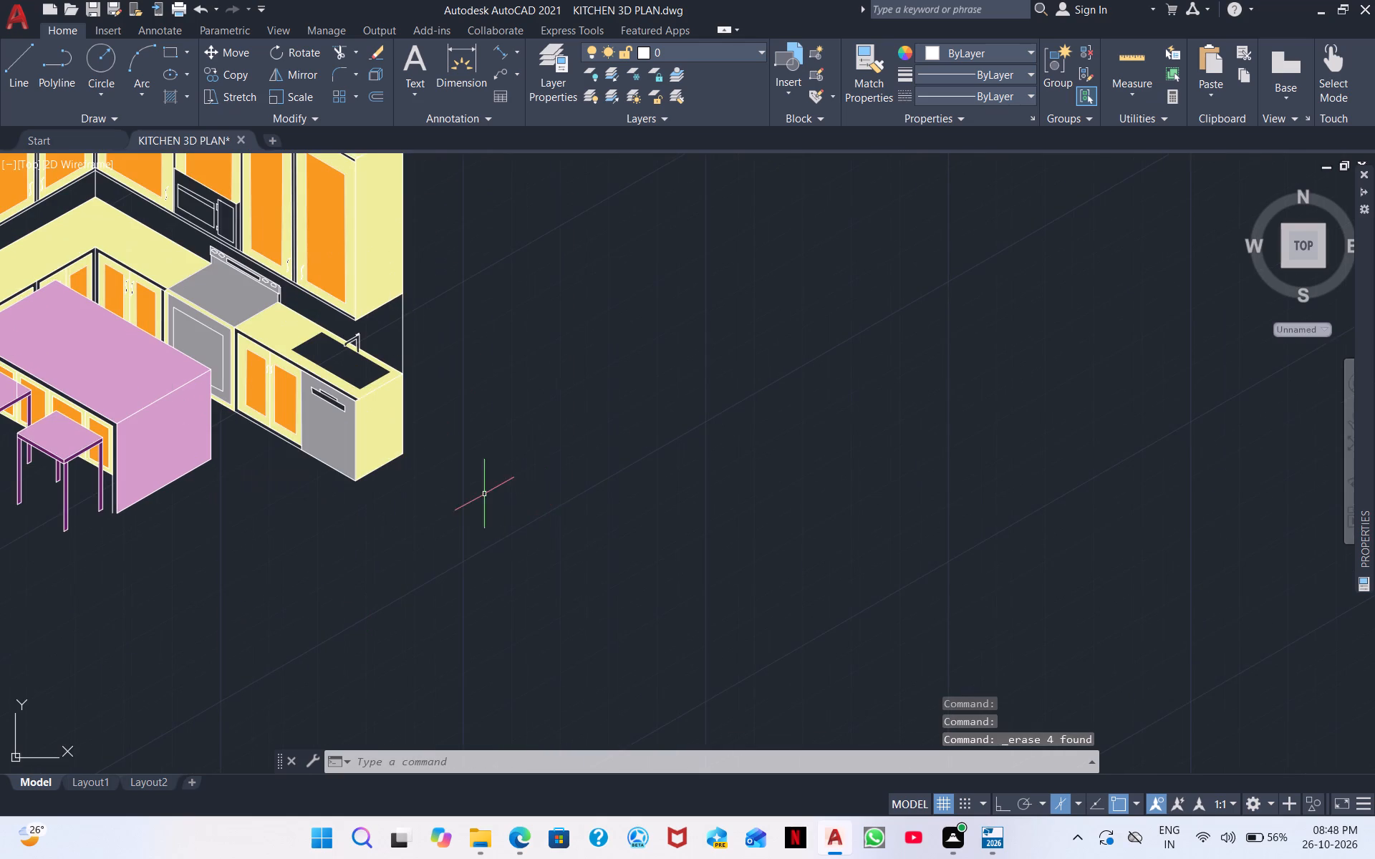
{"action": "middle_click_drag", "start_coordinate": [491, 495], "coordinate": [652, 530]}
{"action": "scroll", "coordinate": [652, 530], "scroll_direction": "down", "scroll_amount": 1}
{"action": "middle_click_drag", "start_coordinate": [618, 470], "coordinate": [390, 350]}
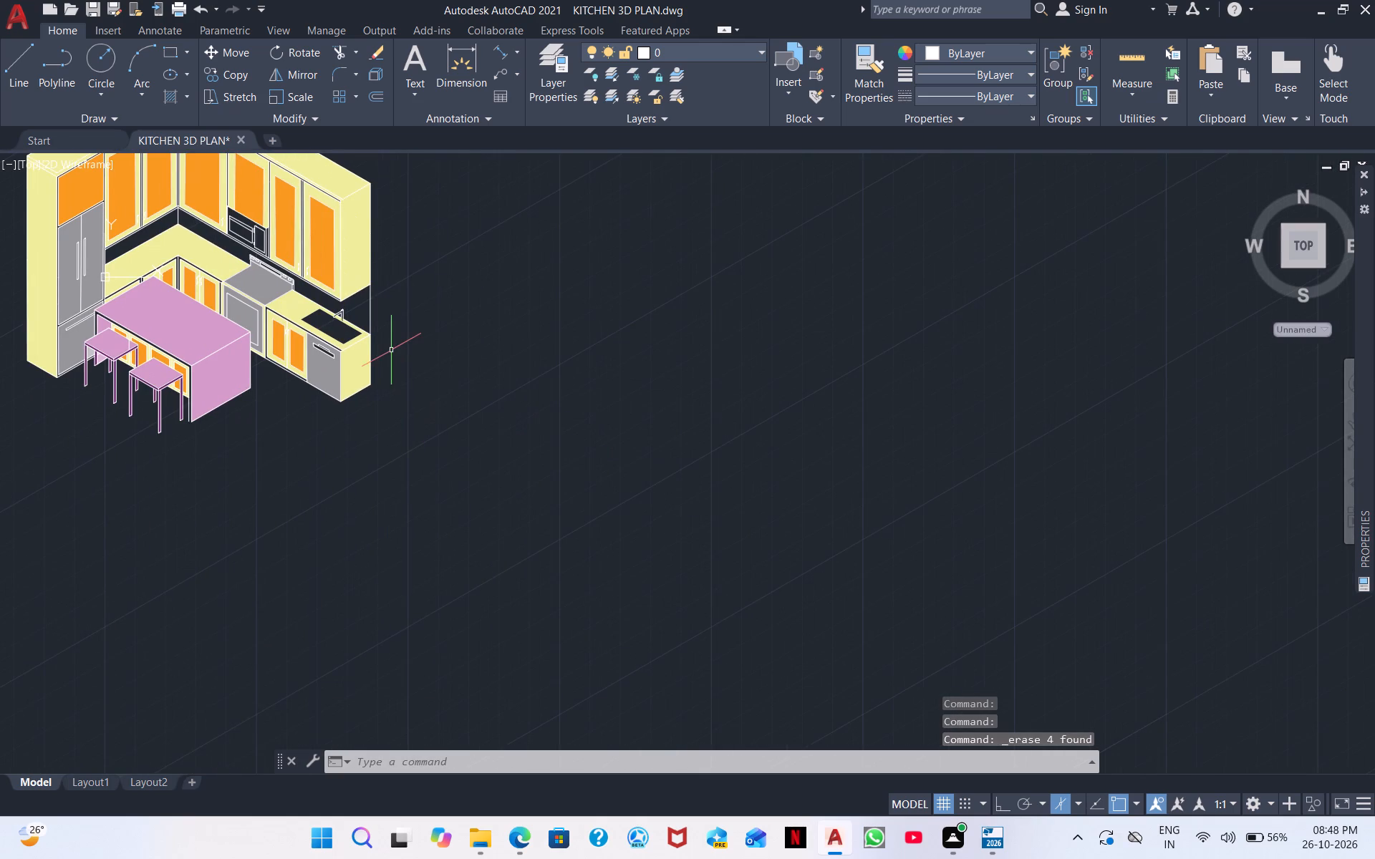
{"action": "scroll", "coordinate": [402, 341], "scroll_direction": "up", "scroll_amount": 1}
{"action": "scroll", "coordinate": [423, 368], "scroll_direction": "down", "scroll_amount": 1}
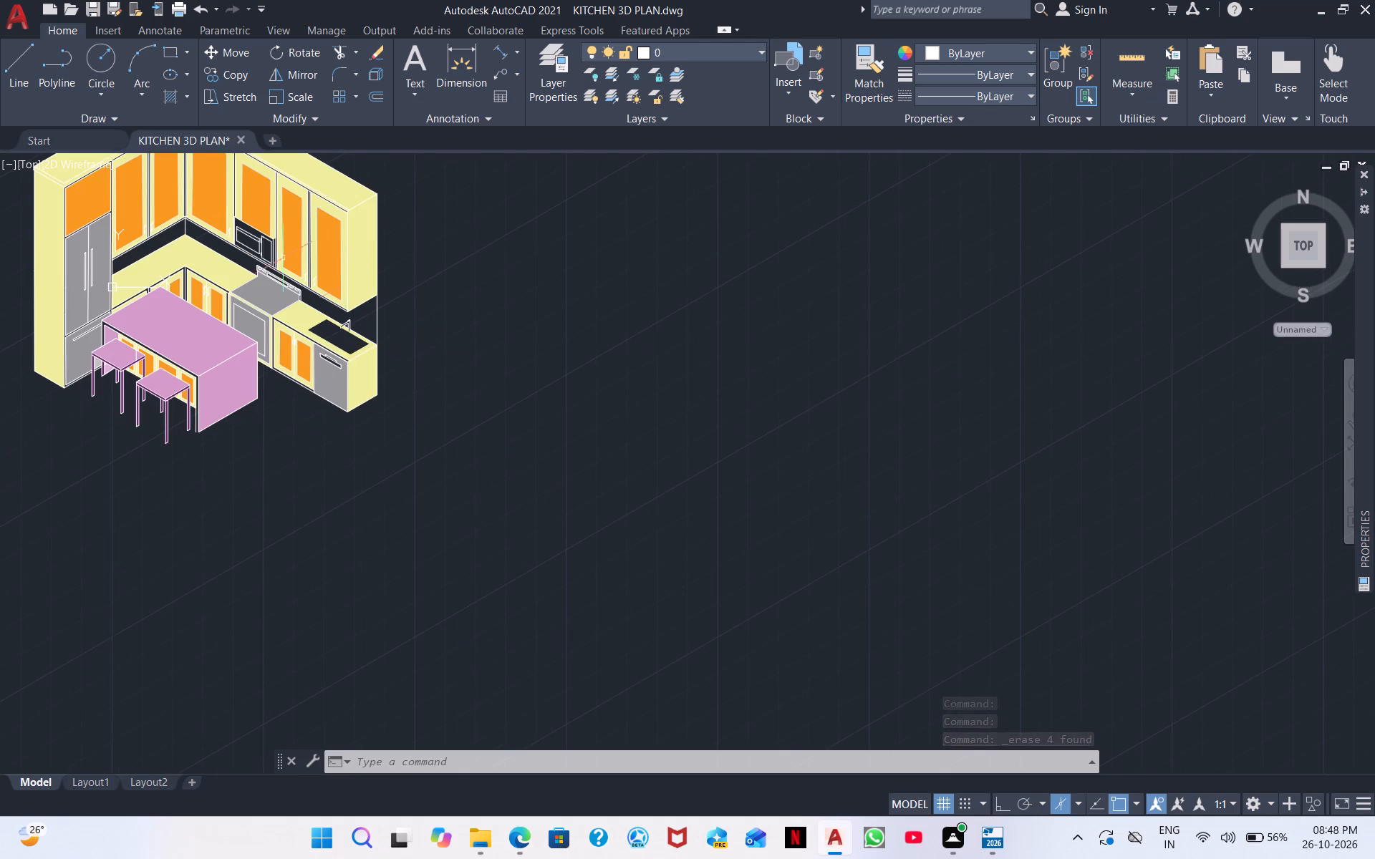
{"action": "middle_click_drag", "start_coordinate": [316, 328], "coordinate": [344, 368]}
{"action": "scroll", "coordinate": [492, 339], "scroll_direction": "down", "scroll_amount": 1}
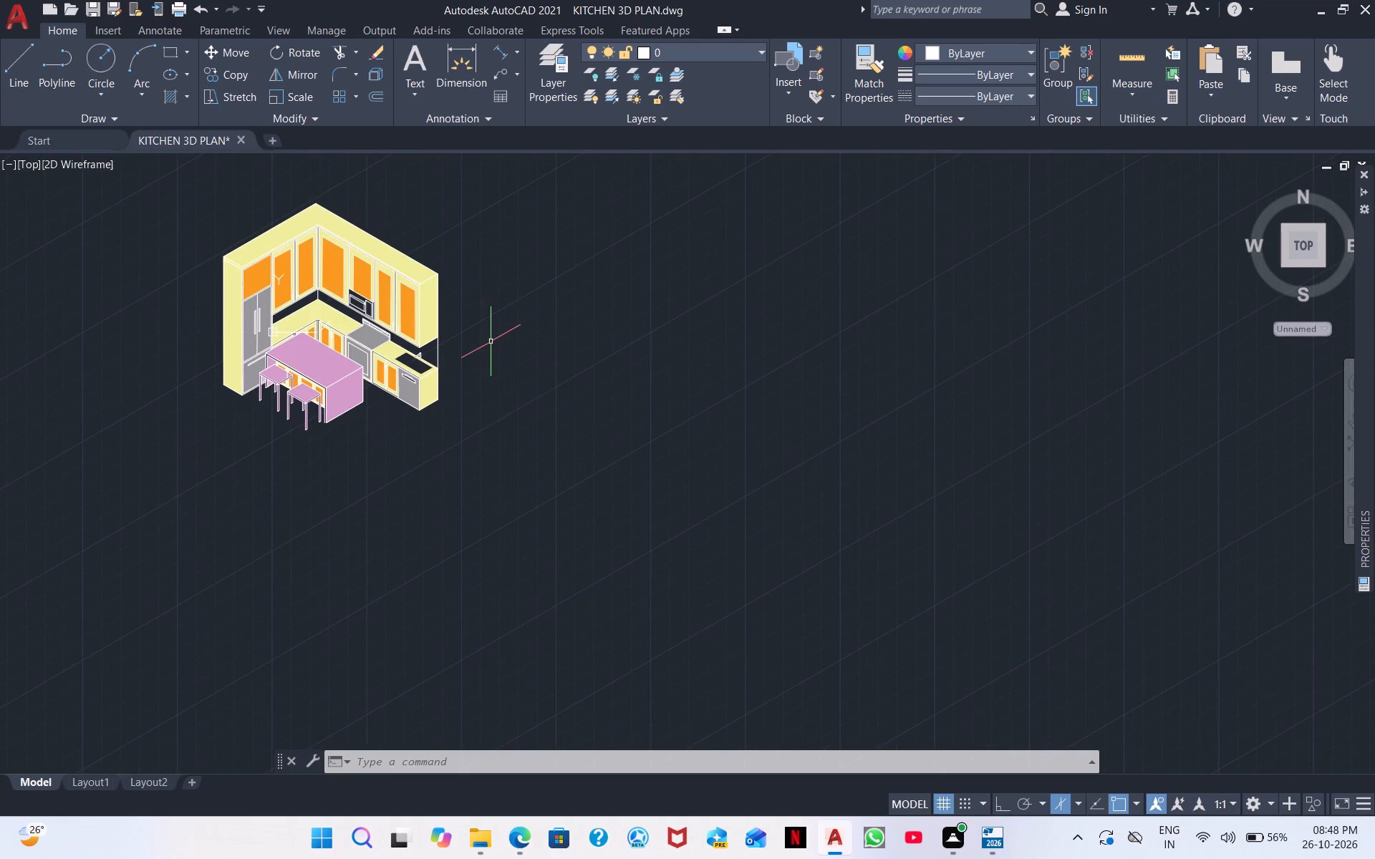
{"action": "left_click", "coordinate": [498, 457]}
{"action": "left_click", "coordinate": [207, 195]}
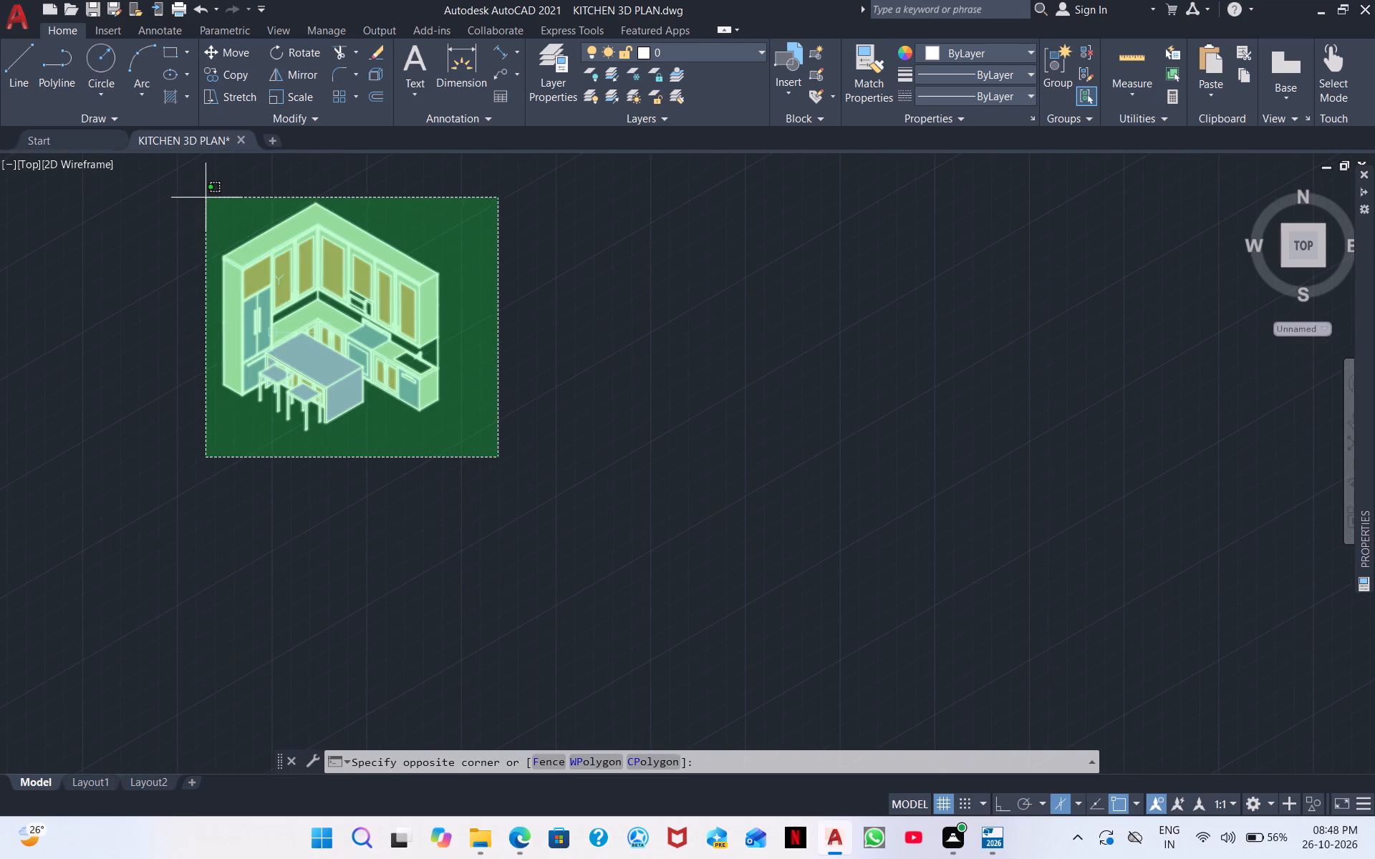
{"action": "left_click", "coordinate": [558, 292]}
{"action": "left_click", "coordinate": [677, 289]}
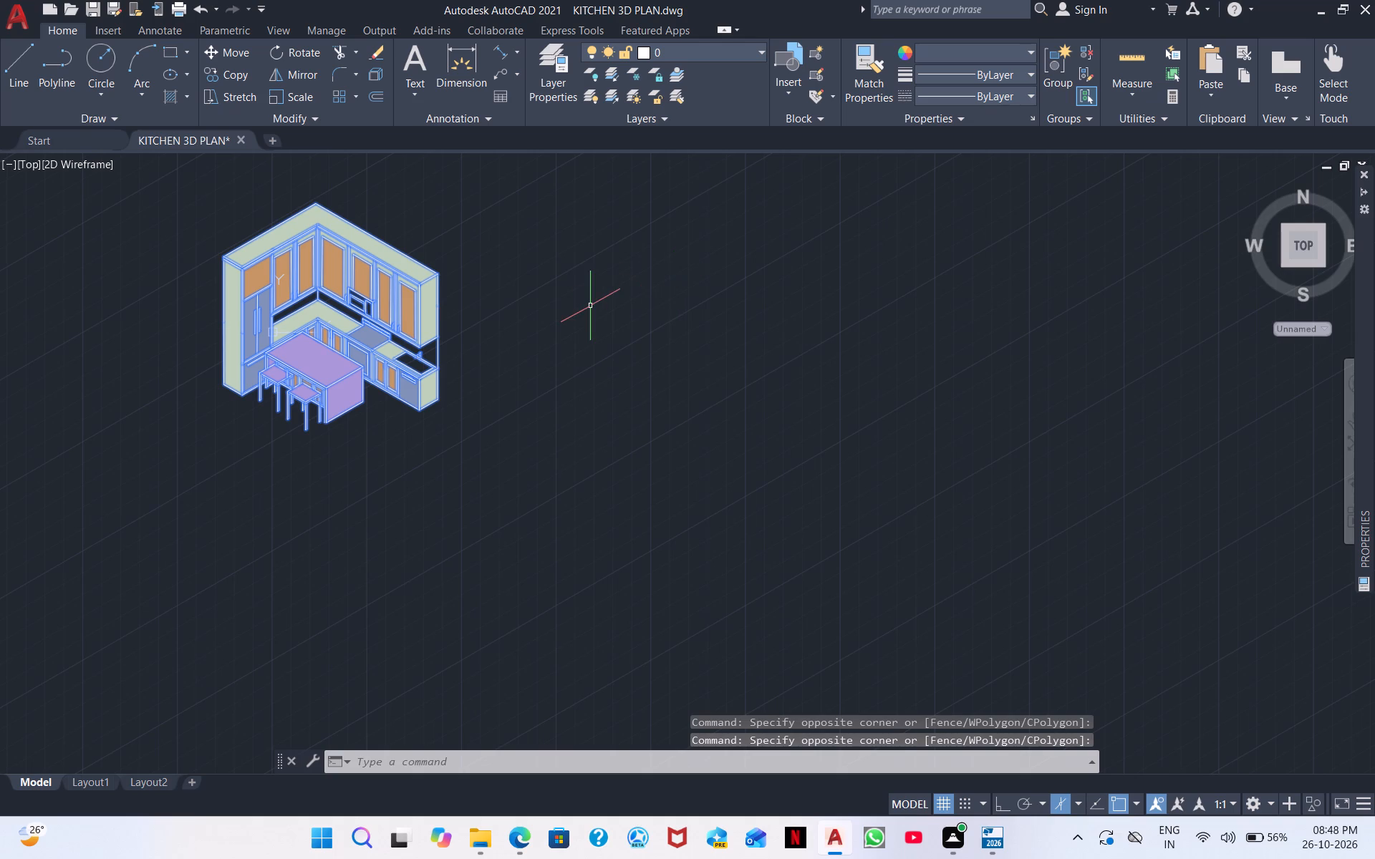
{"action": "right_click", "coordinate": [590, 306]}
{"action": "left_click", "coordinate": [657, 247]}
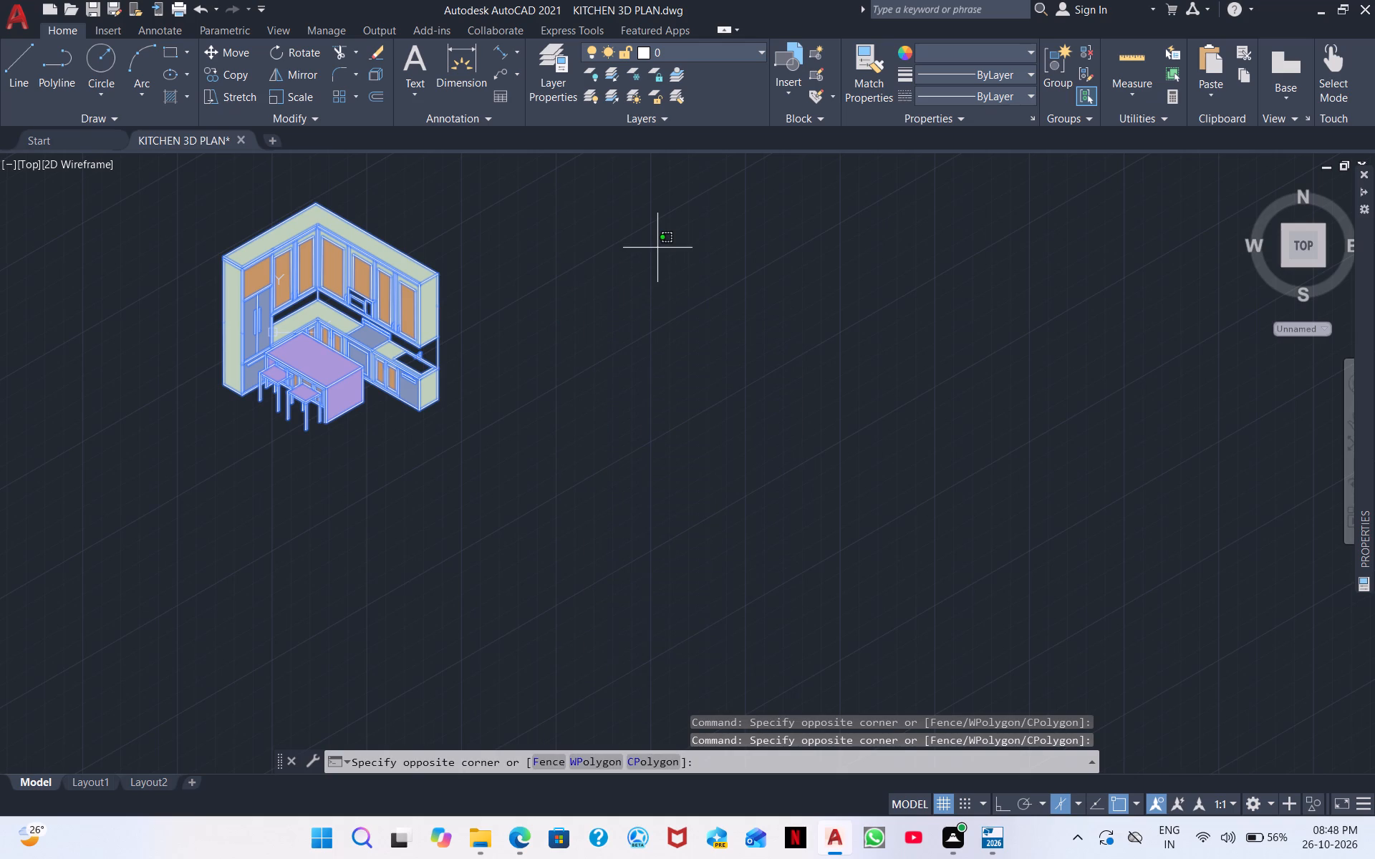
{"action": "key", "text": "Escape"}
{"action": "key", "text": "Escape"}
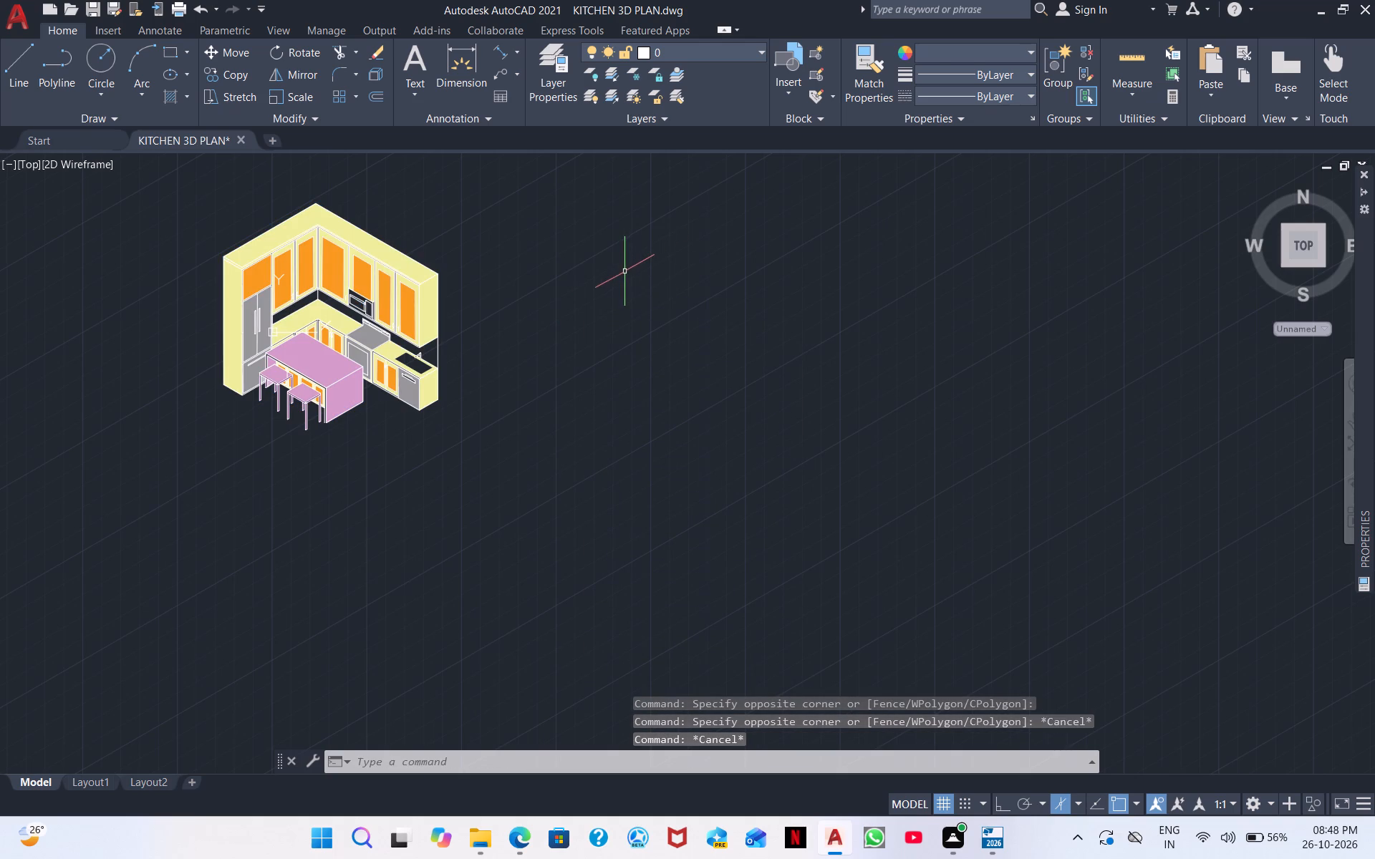
Look over the whole coloured kitchen, including the stools in front of the island up close.
{"action": "scroll", "coordinate": [423, 414], "scroll_direction": "up", "scroll_amount": 2}
{"action": "middle_click_drag", "start_coordinate": [411, 420], "coordinate": [35, 585]}
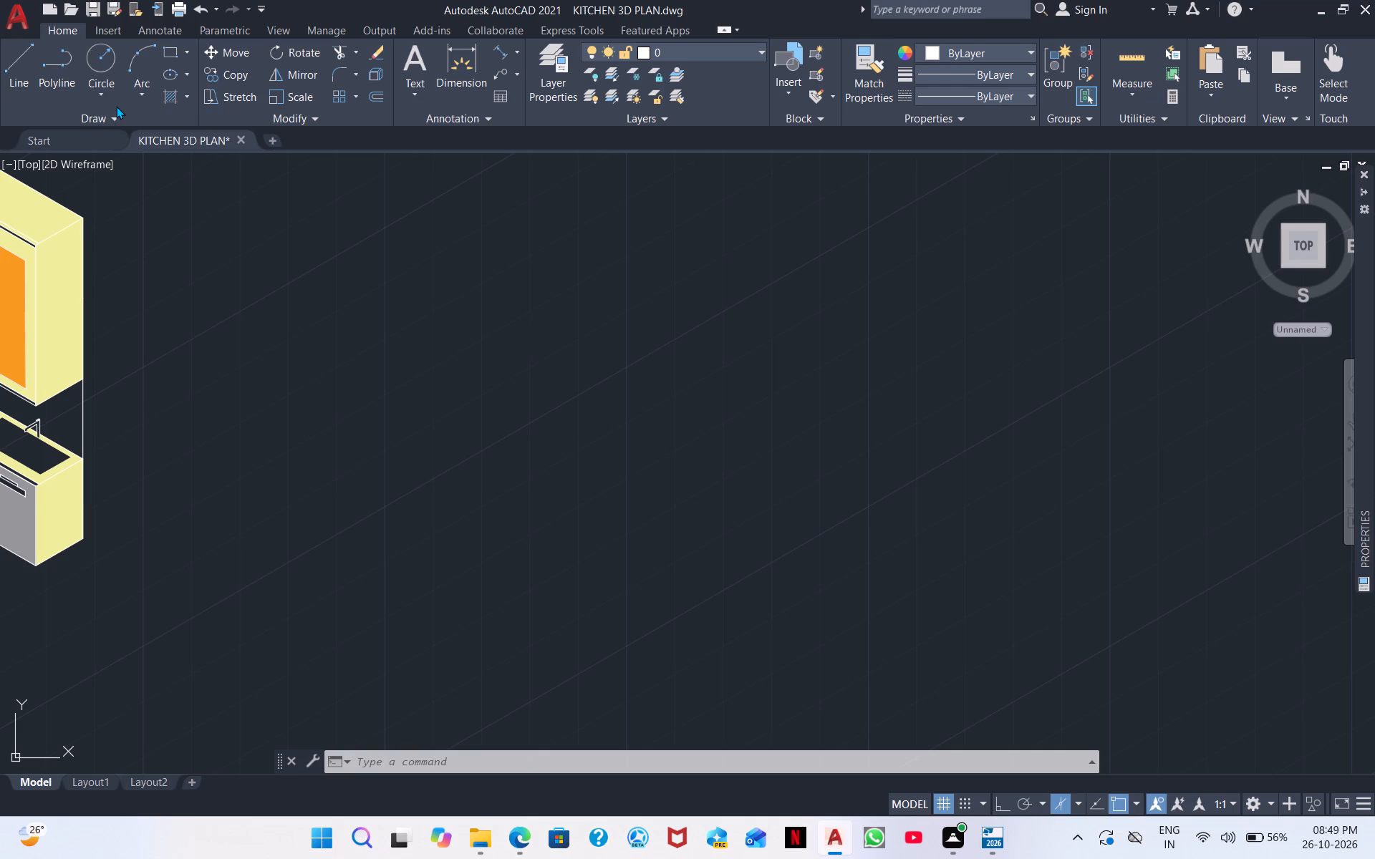
{"action": "middle_click_drag", "start_coordinate": [412, 467], "coordinate": [903, 488]}
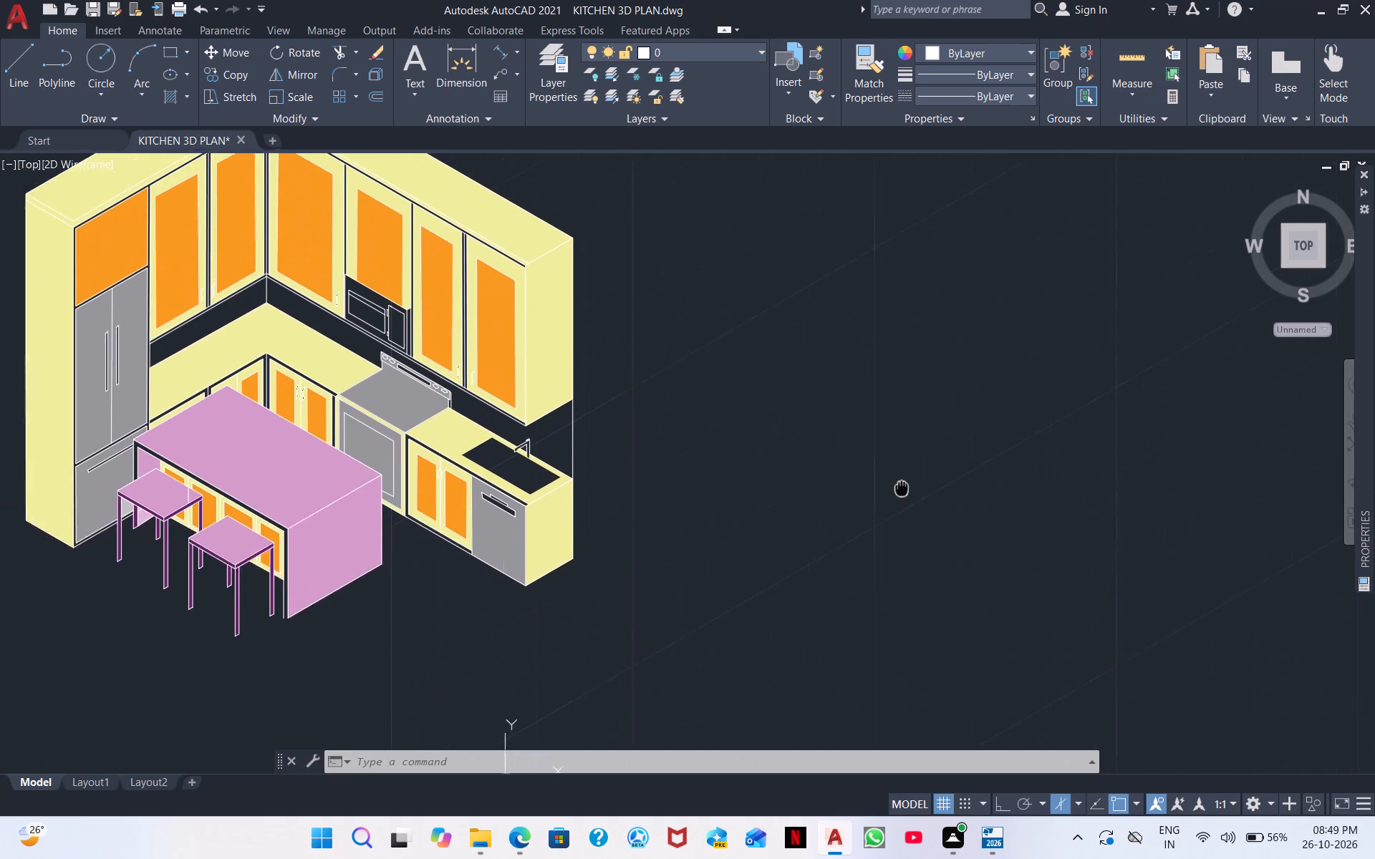
{"action": "middle_click_drag", "start_coordinate": [903, 488], "coordinate": [970, 515]}
{"action": "middle_click_drag", "start_coordinate": [845, 585], "coordinate": [1067, 591]}
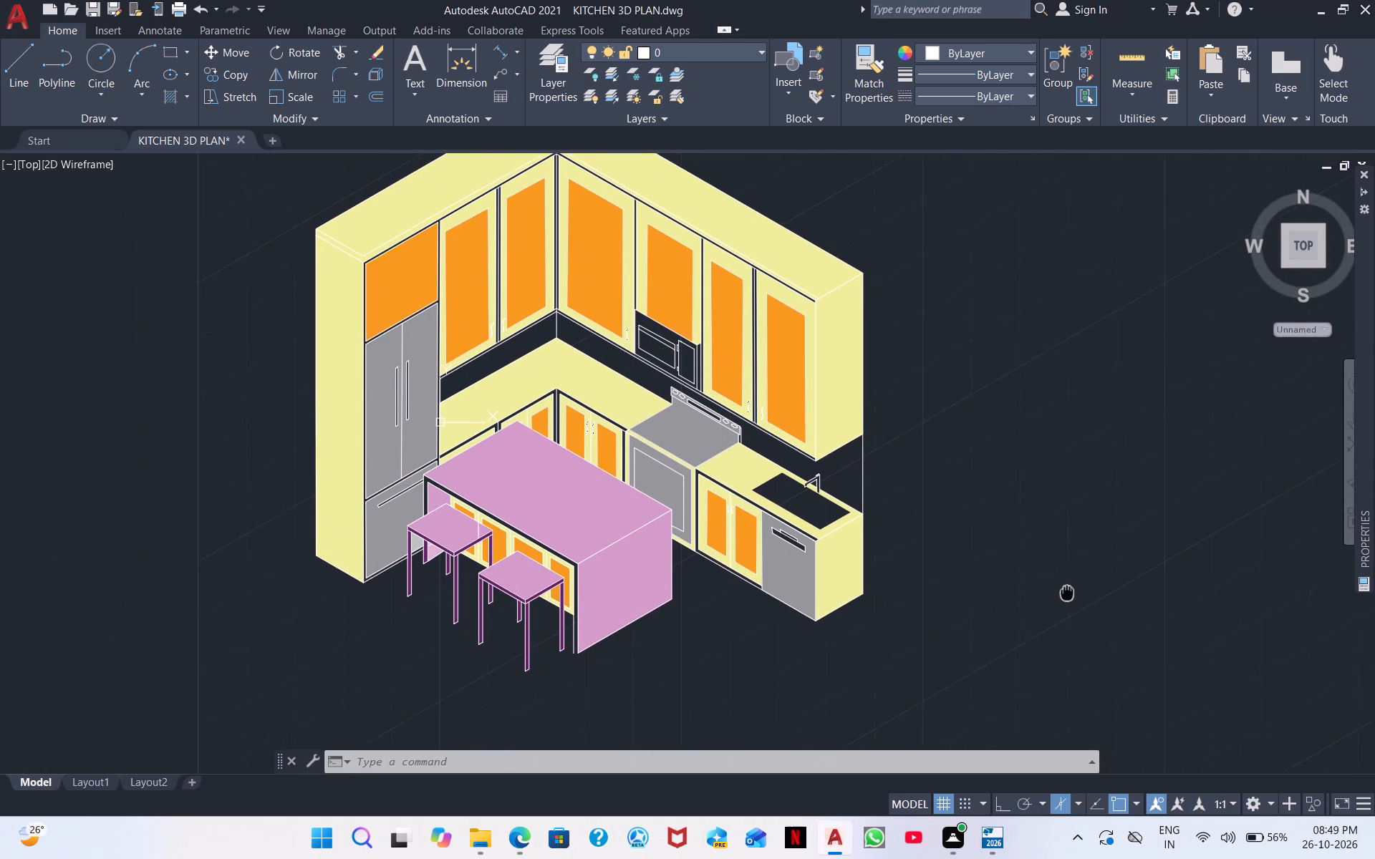
{"action": "middle_click_drag", "start_coordinate": [1067, 591], "coordinate": [1057, 629]}
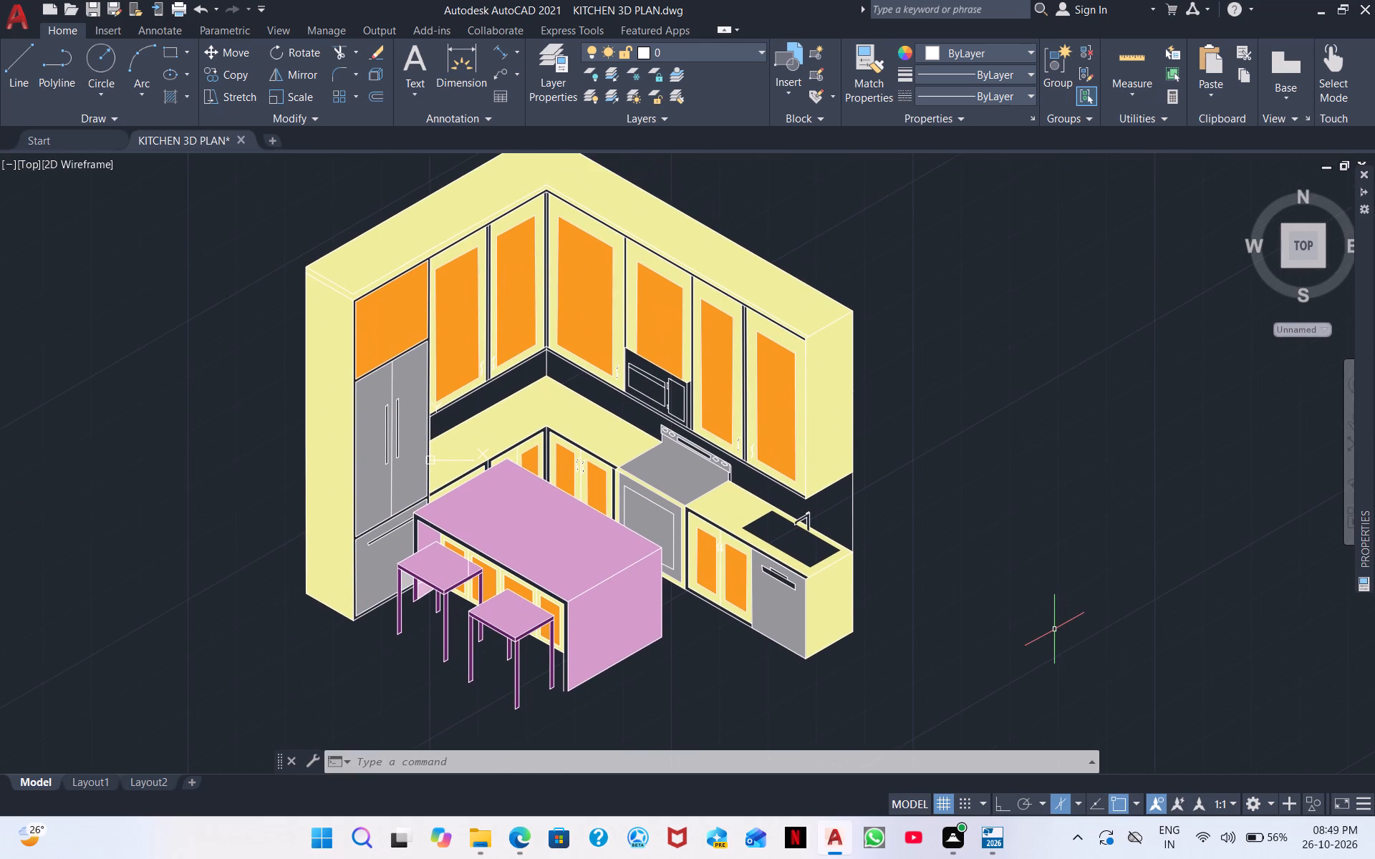
{"action": "scroll", "coordinate": [1054, 629], "scroll_direction": "down", "scroll_amount": 1}
{"action": "left_click", "coordinate": [1025, 688]}
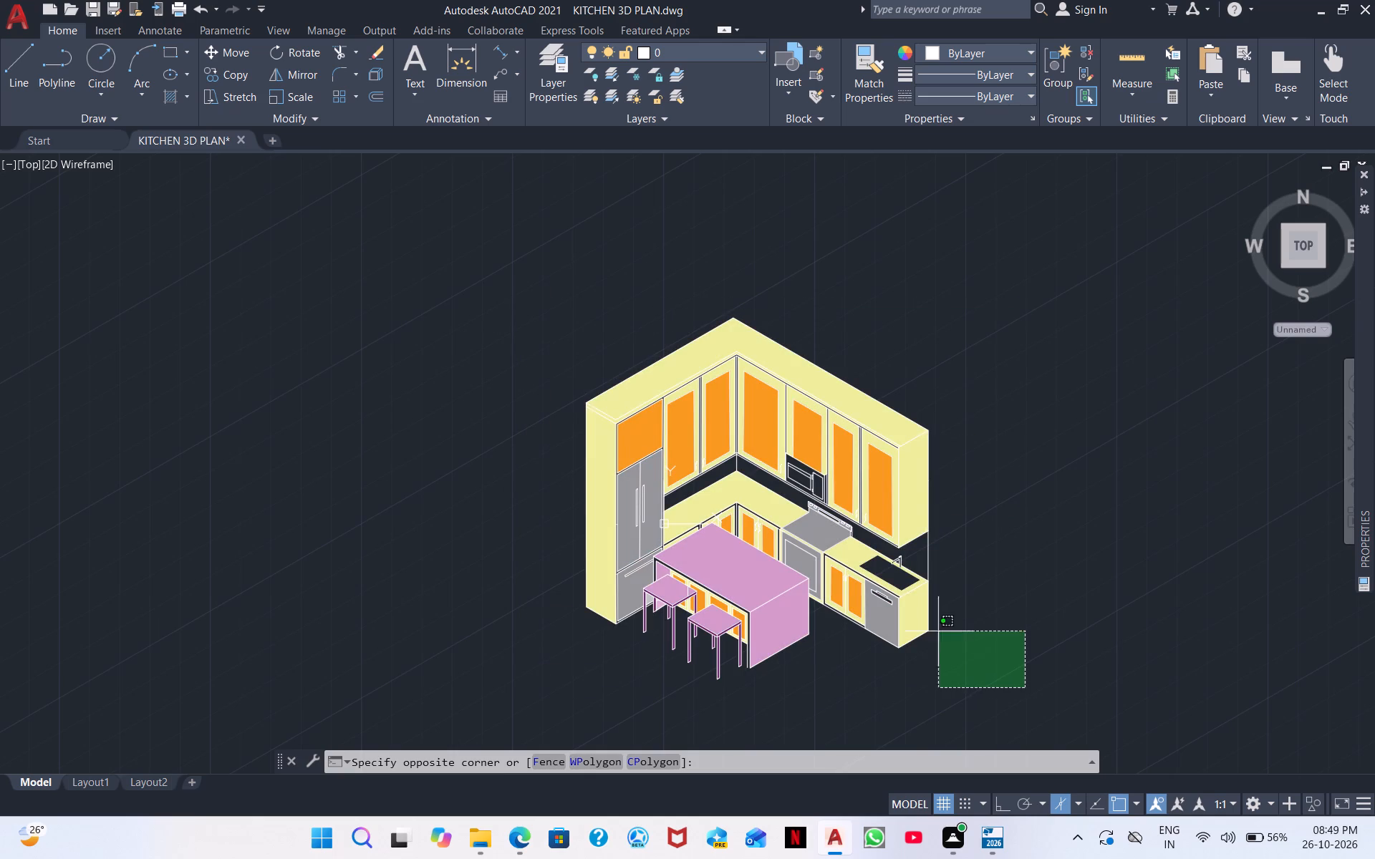
{"action": "left_click", "coordinate": [1022, 618]}
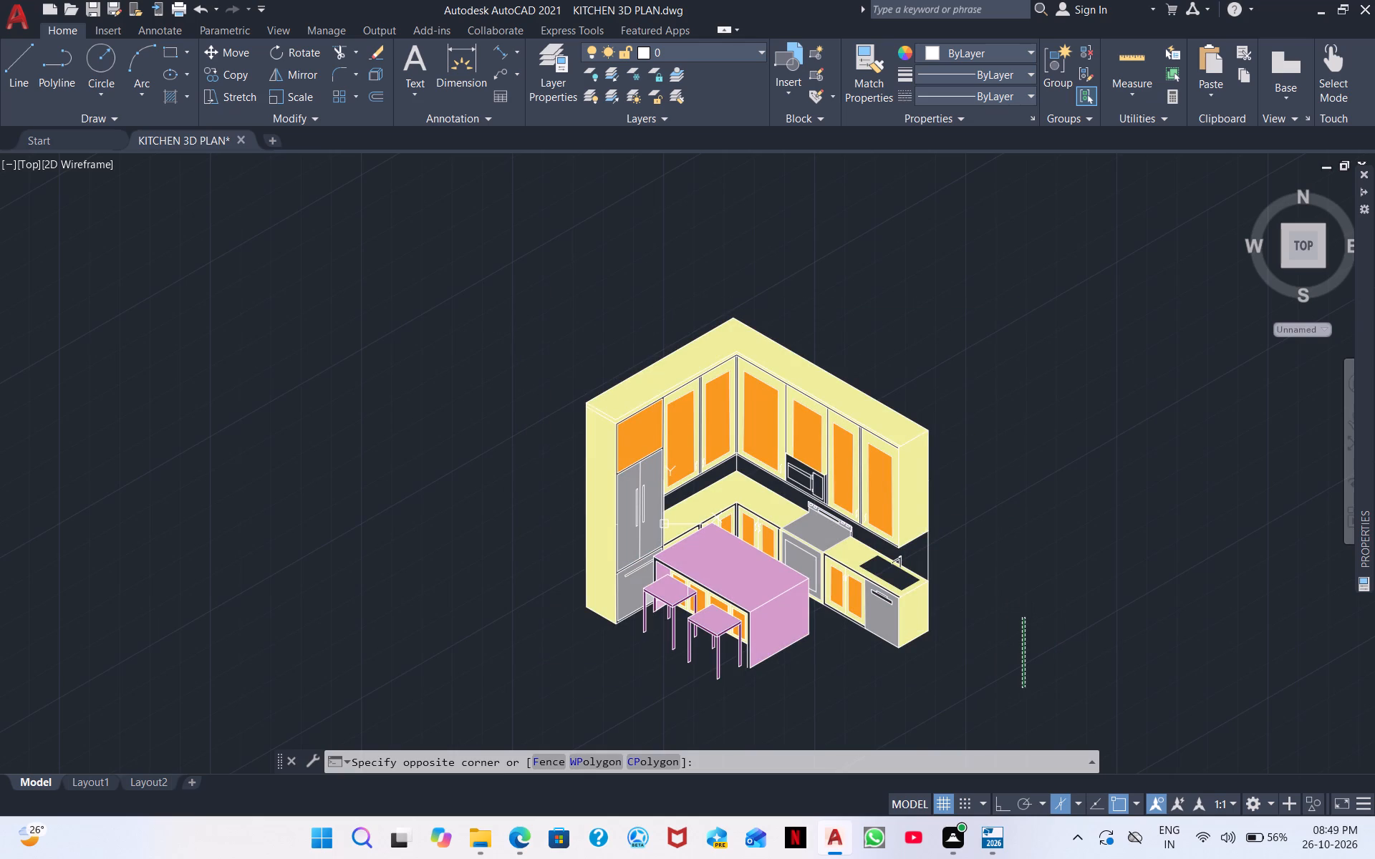
{"action": "scroll", "coordinate": [669, 530], "scroll_direction": "up", "scroll_amount": 3}
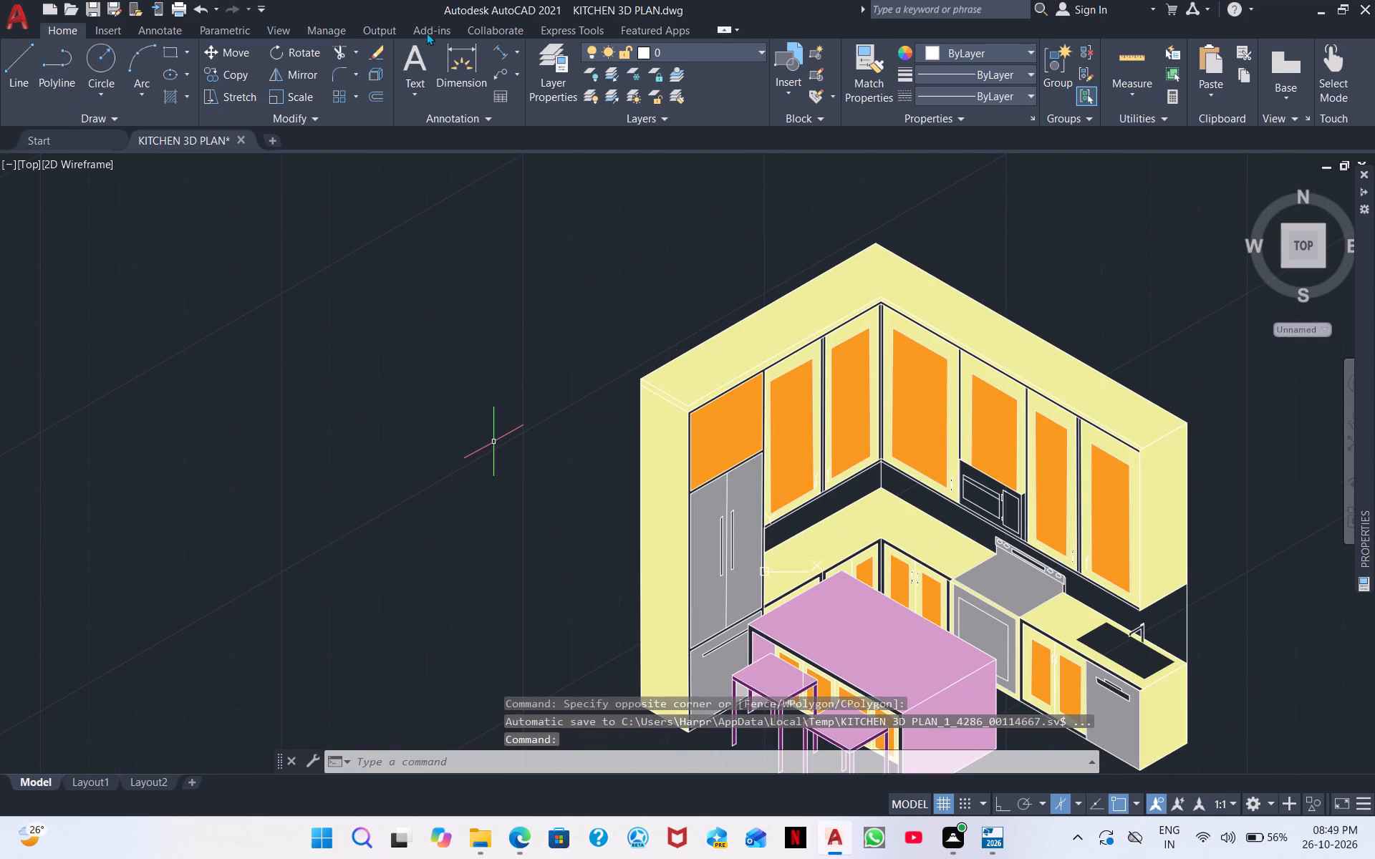
{"action": "scroll", "coordinate": [828, 440], "scroll_direction": "up", "scroll_amount": 1}
{"action": "middle_click_drag", "start_coordinate": [784, 512], "coordinate": [546, 0]}
{"action": "scroll", "coordinate": [509, 213], "scroll_direction": "up", "scroll_amount": 2}
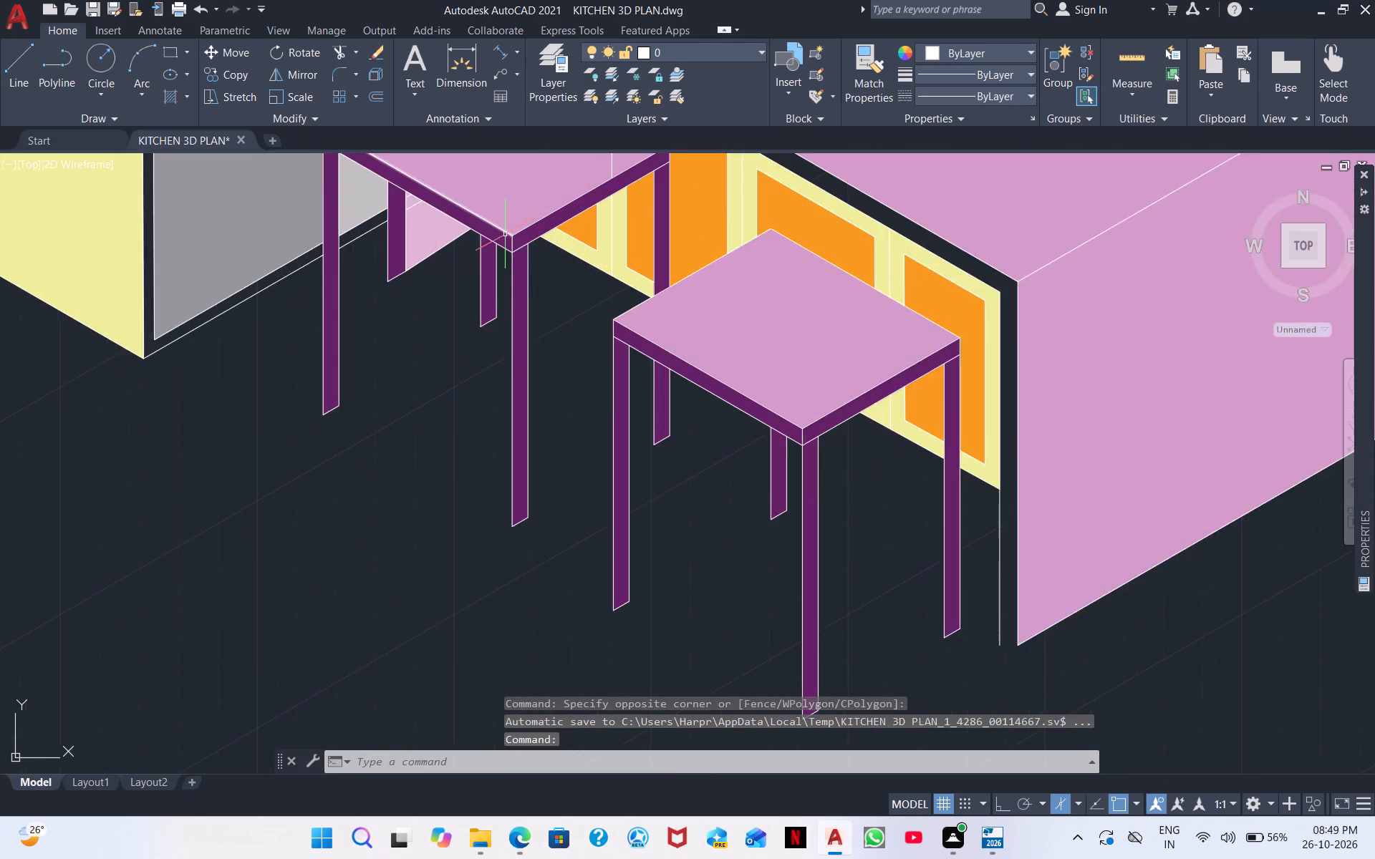
Trim away the stray vertical line crossing the seat of the stool nearer the refrigerator.
{"action": "middle_click_drag", "start_coordinate": [508, 395], "coordinate": [483, 640]}
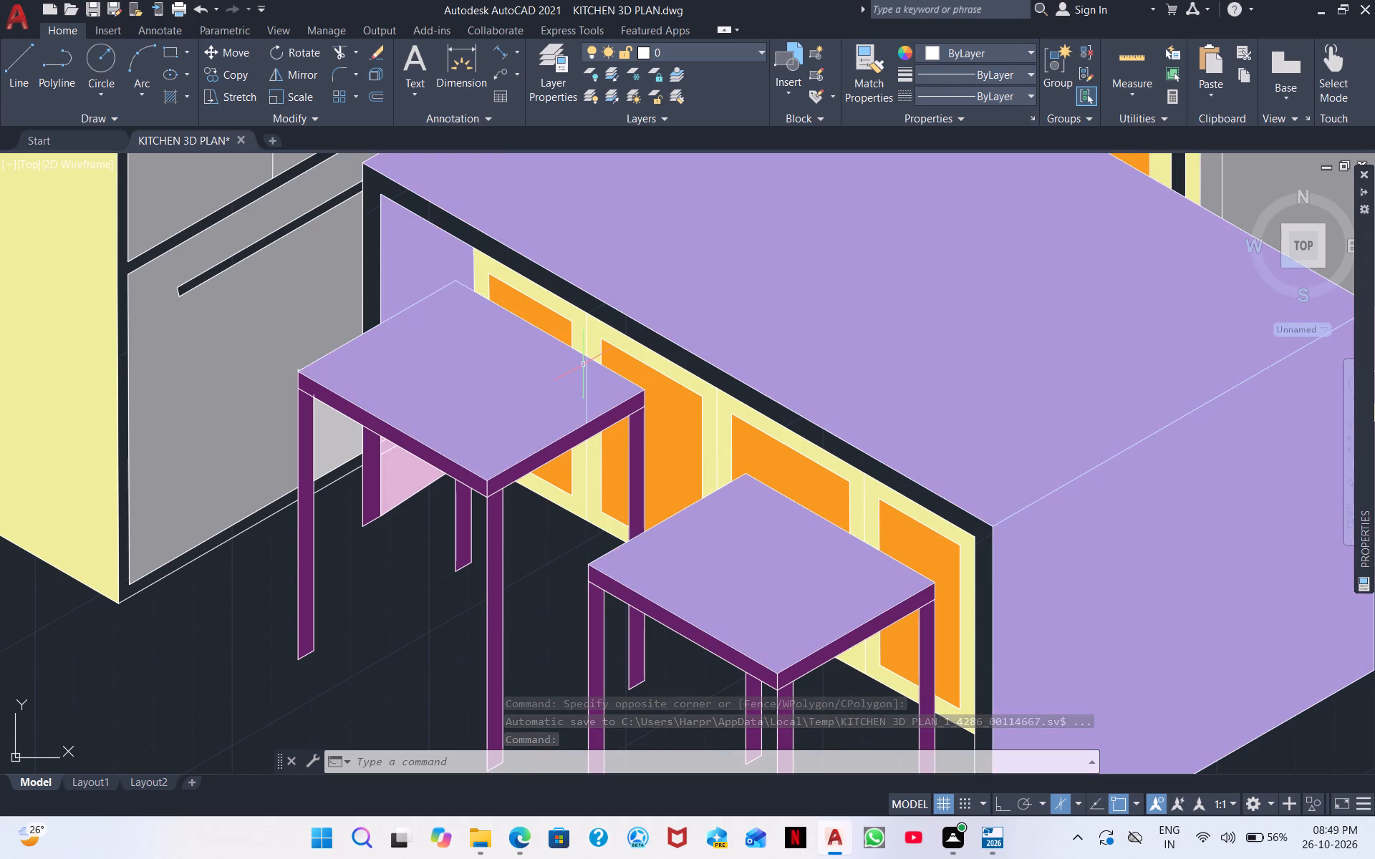
{"action": "left_click", "coordinate": [338, 49]}
{"action": "scroll", "coordinate": [557, 375], "scroll_direction": "up", "scroll_amount": 2}
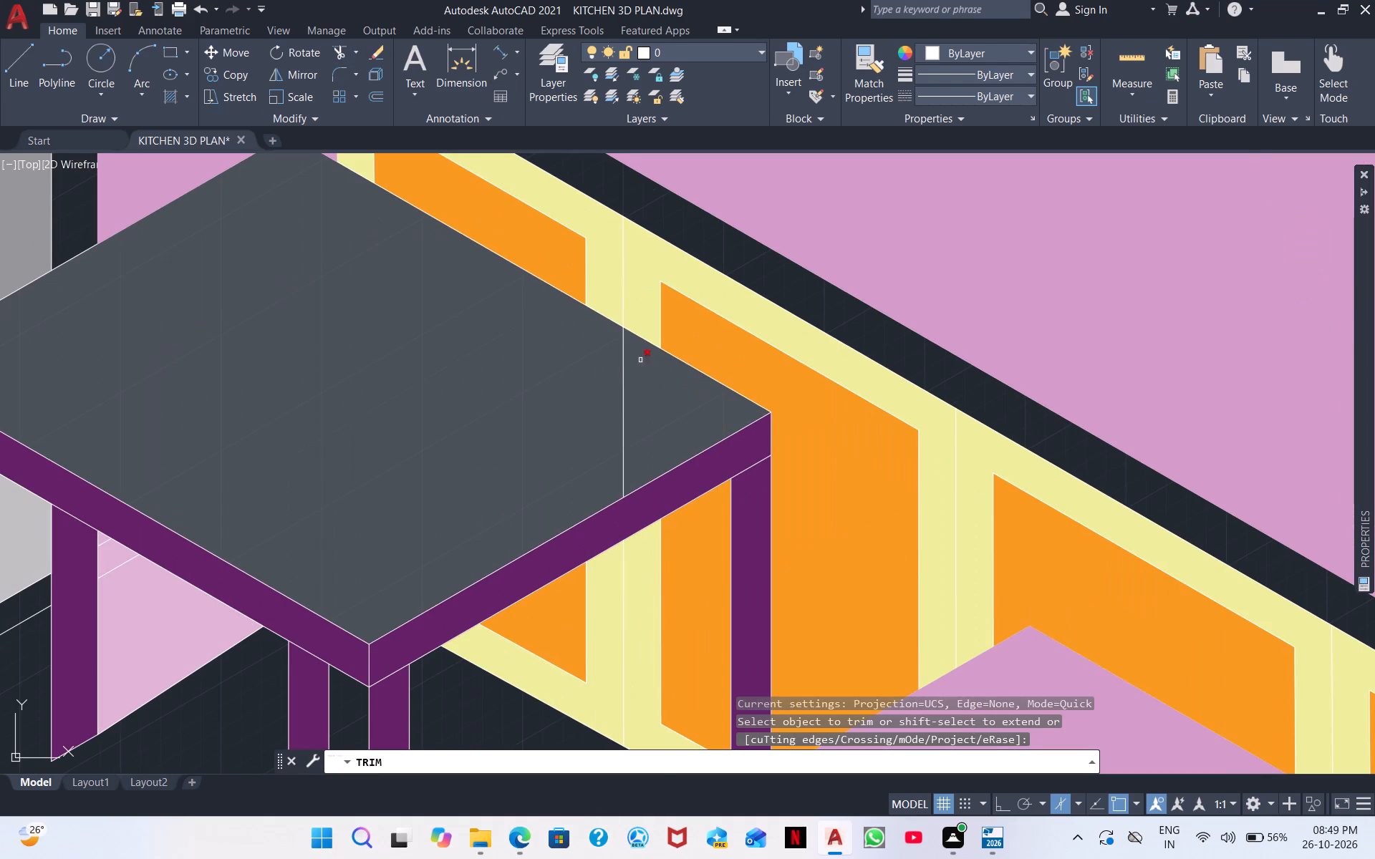
{"action": "scroll", "coordinate": [622, 361], "scroll_direction": "up", "scroll_amount": 3}
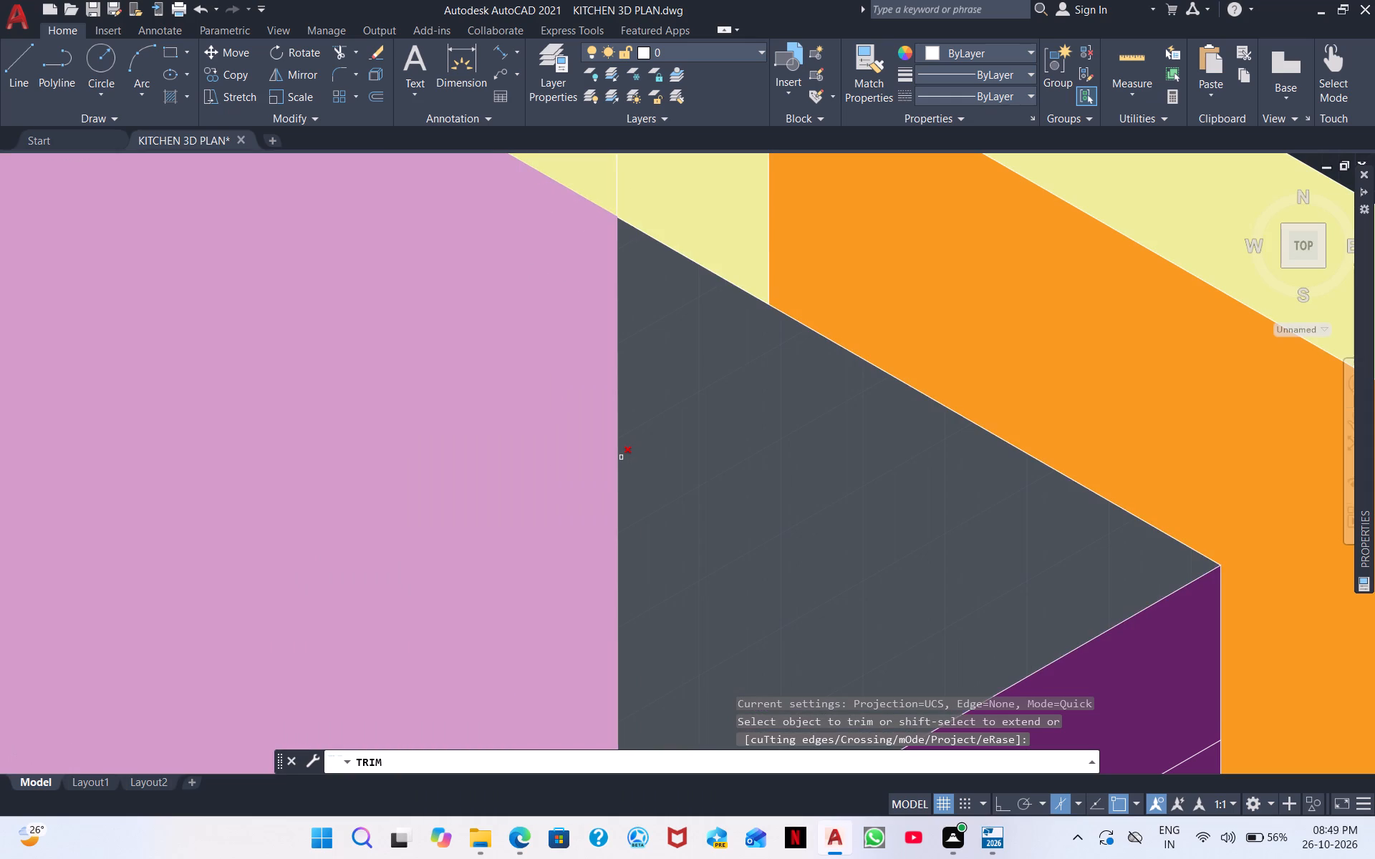
{"action": "left_click", "coordinate": [621, 457]}
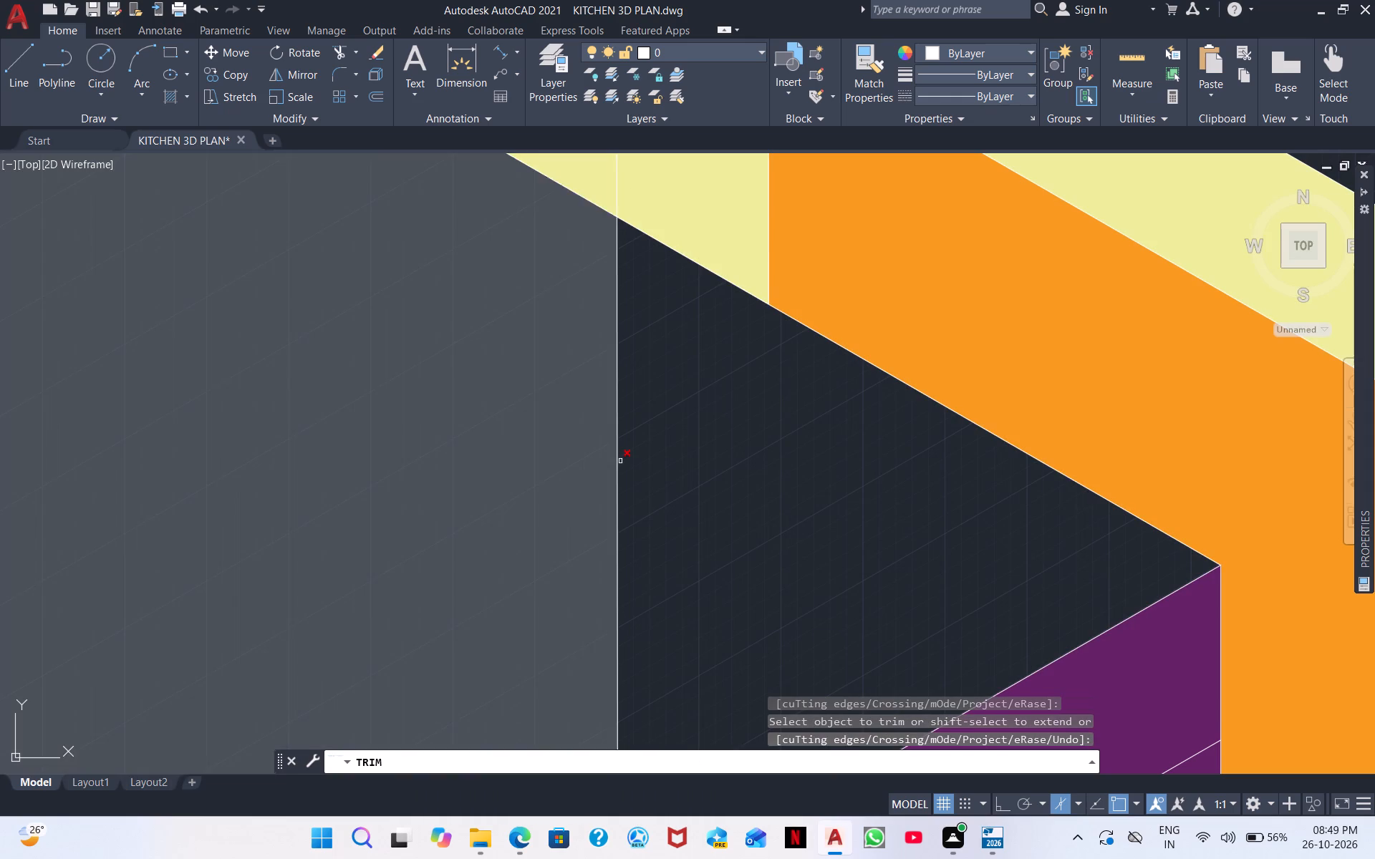
{"action": "left_click", "coordinate": [619, 461]}
{"action": "scroll", "coordinate": [652, 450], "scroll_direction": "down", "scroll_amount": 3}
{"action": "right_click", "coordinate": [661, 454]}
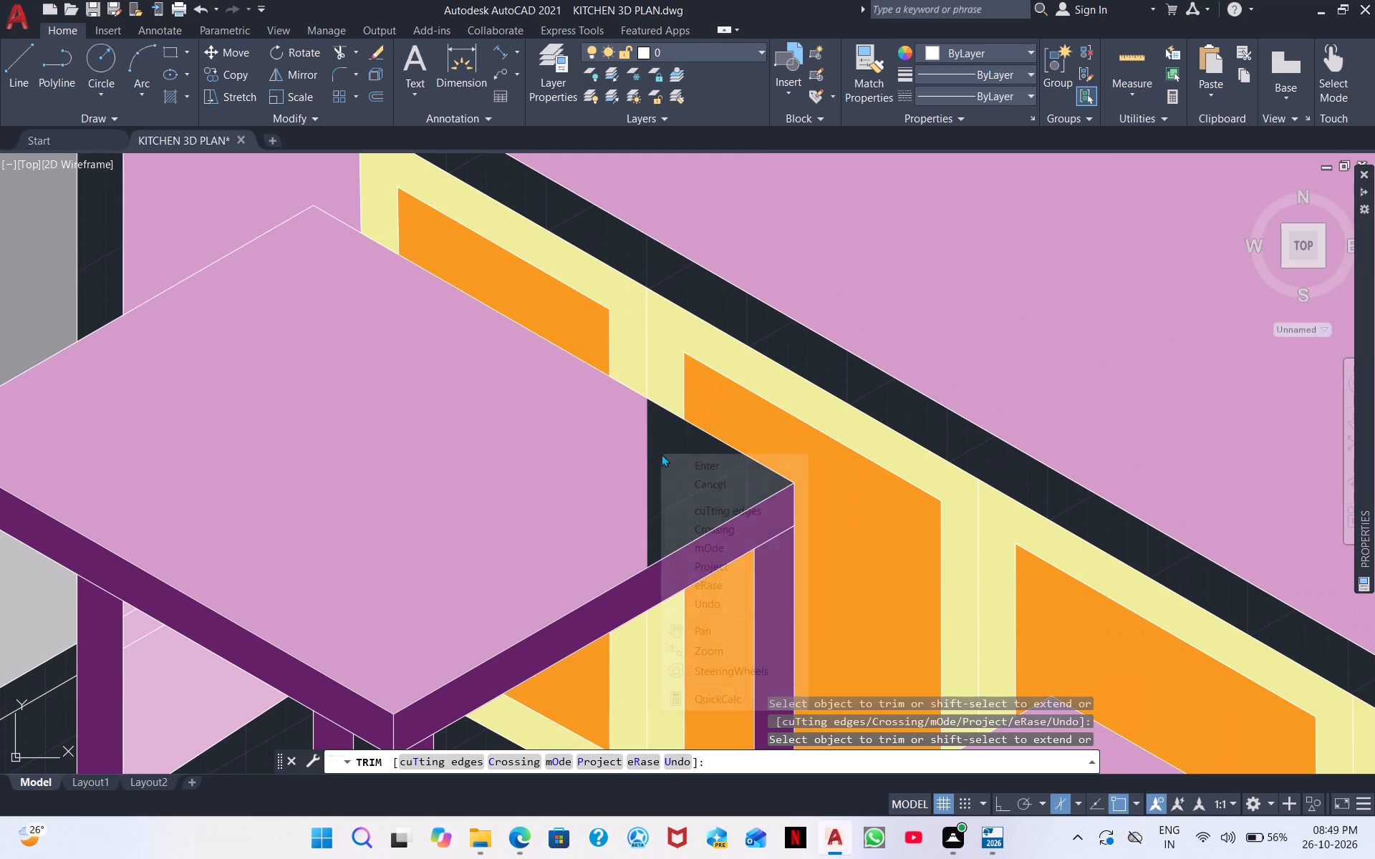
{"action": "left_click", "coordinate": [700, 468]}
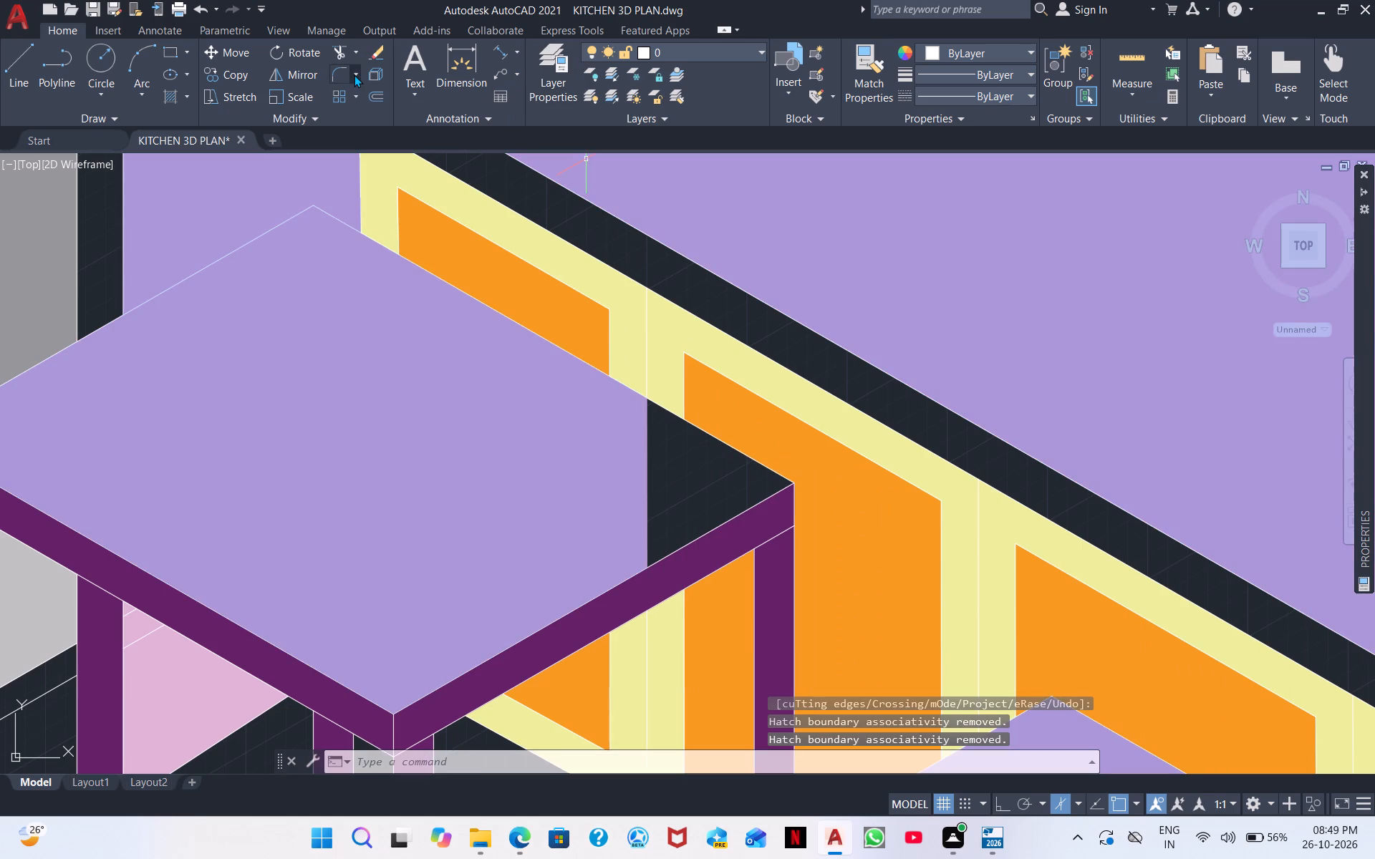
Fill that stool's whole seat with a solid hatch in colour 221,179,212.
{"action": "left_click", "coordinate": [164, 96]}
{"action": "left_click", "coordinate": [549, 72]}
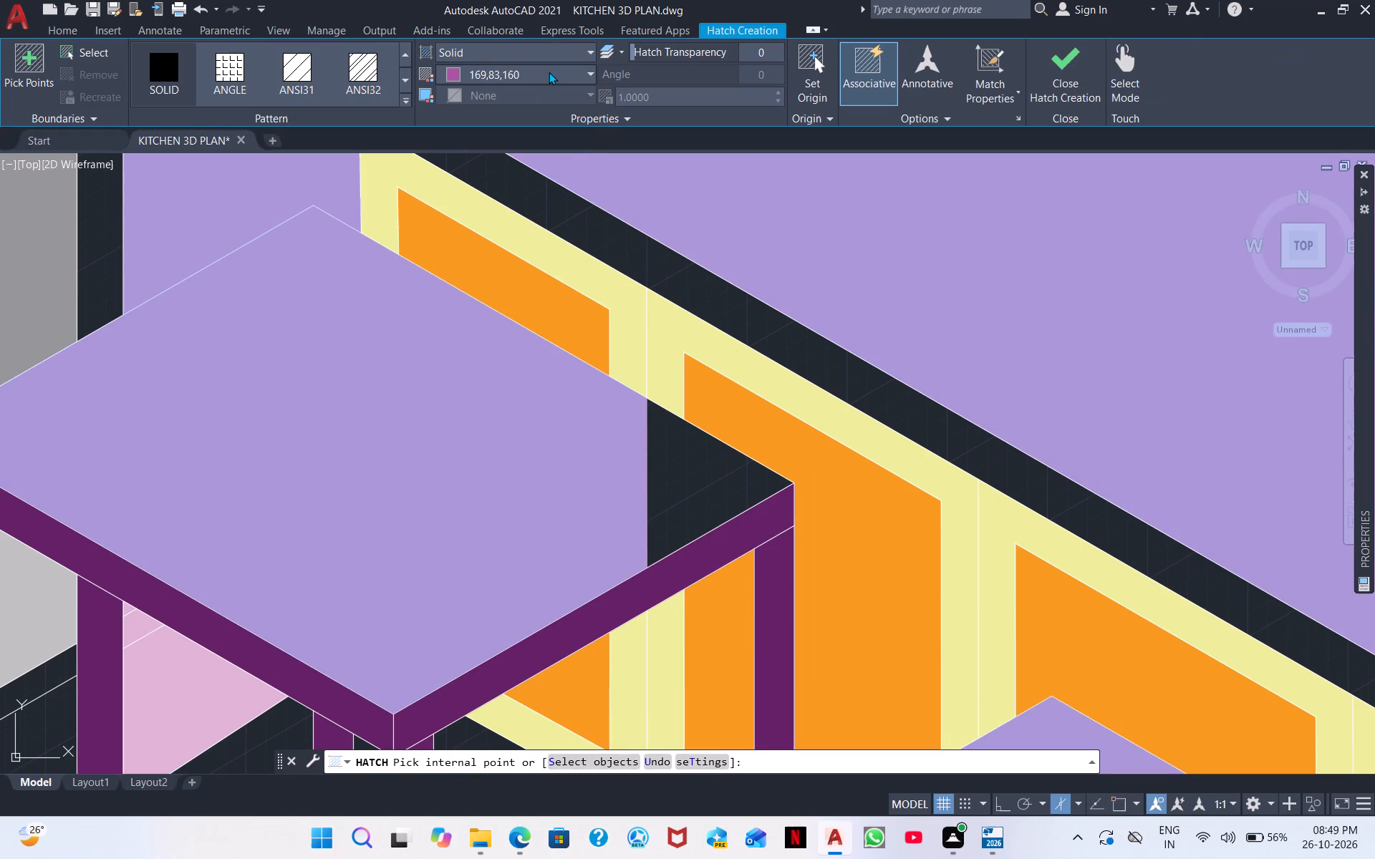
{"action": "left_click", "coordinate": [507, 237]}
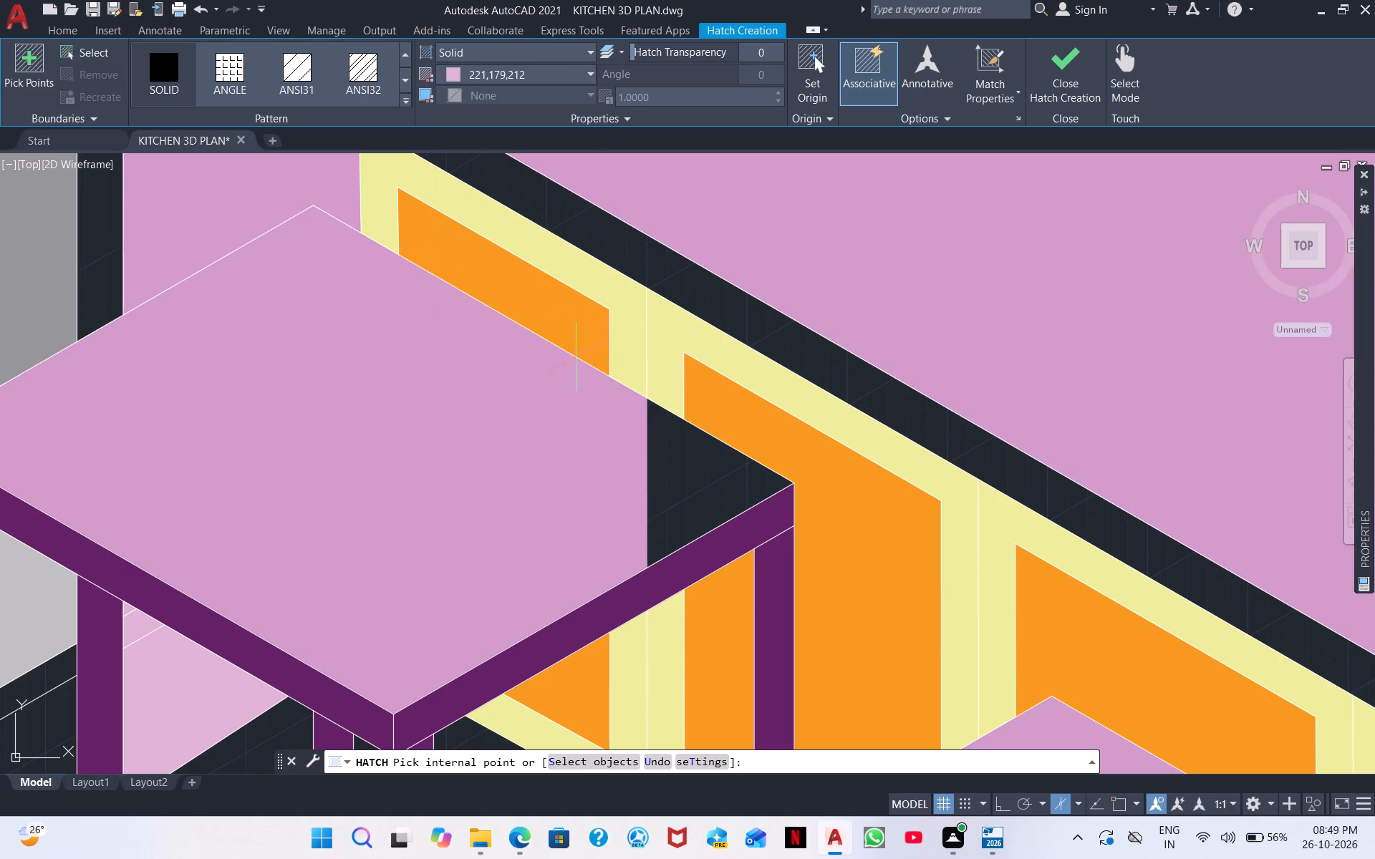
{"action": "left_click_drag", "start_coordinate": [644, 474], "coordinate": [655, 472]}
{"action": "scroll", "coordinate": [527, 415], "scroll_direction": "down", "scroll_amount": 1}
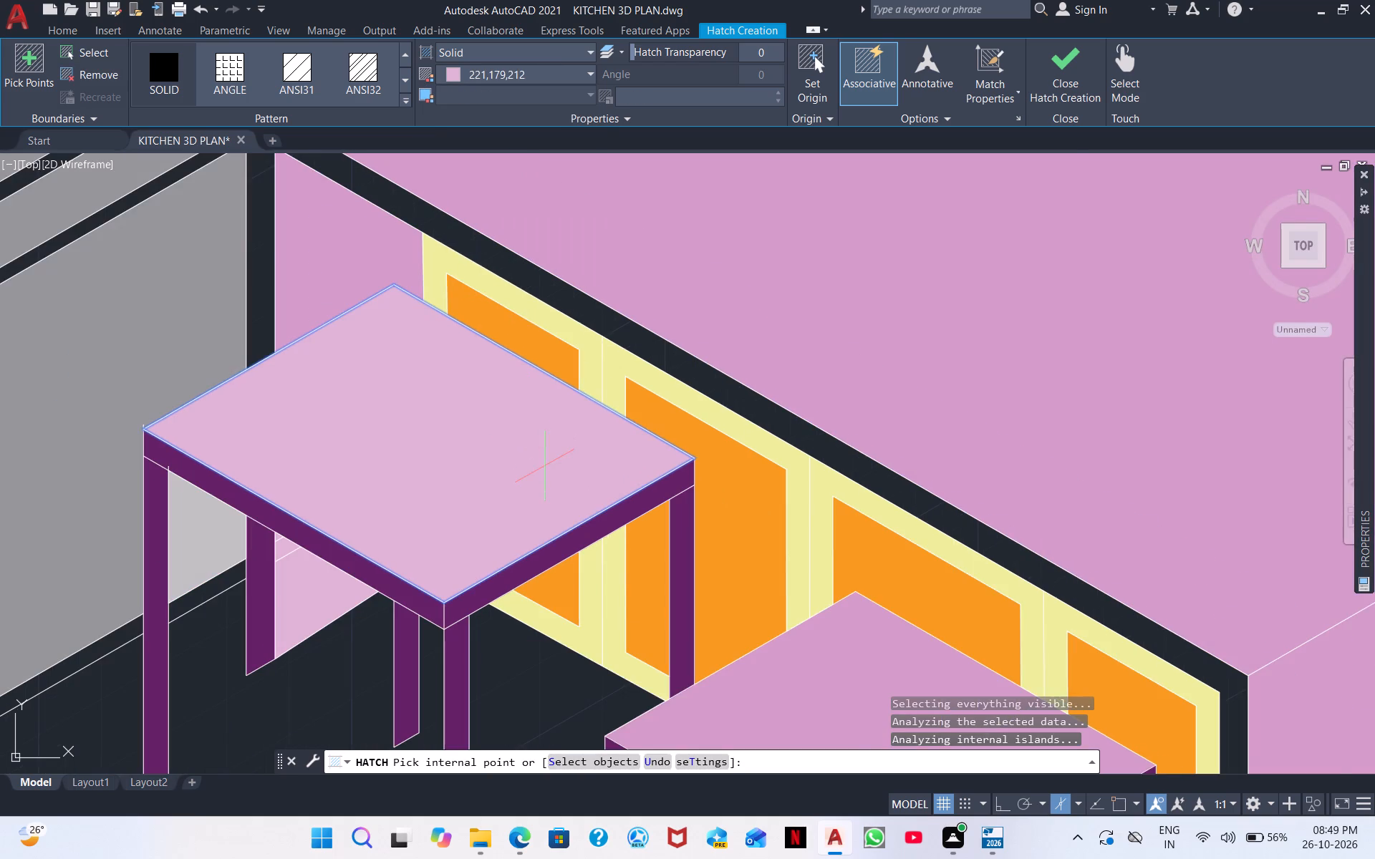
{"action": "scroll", "coordinate": [554, 467], "scroll_direction": "down", "scroll_amount": 2}
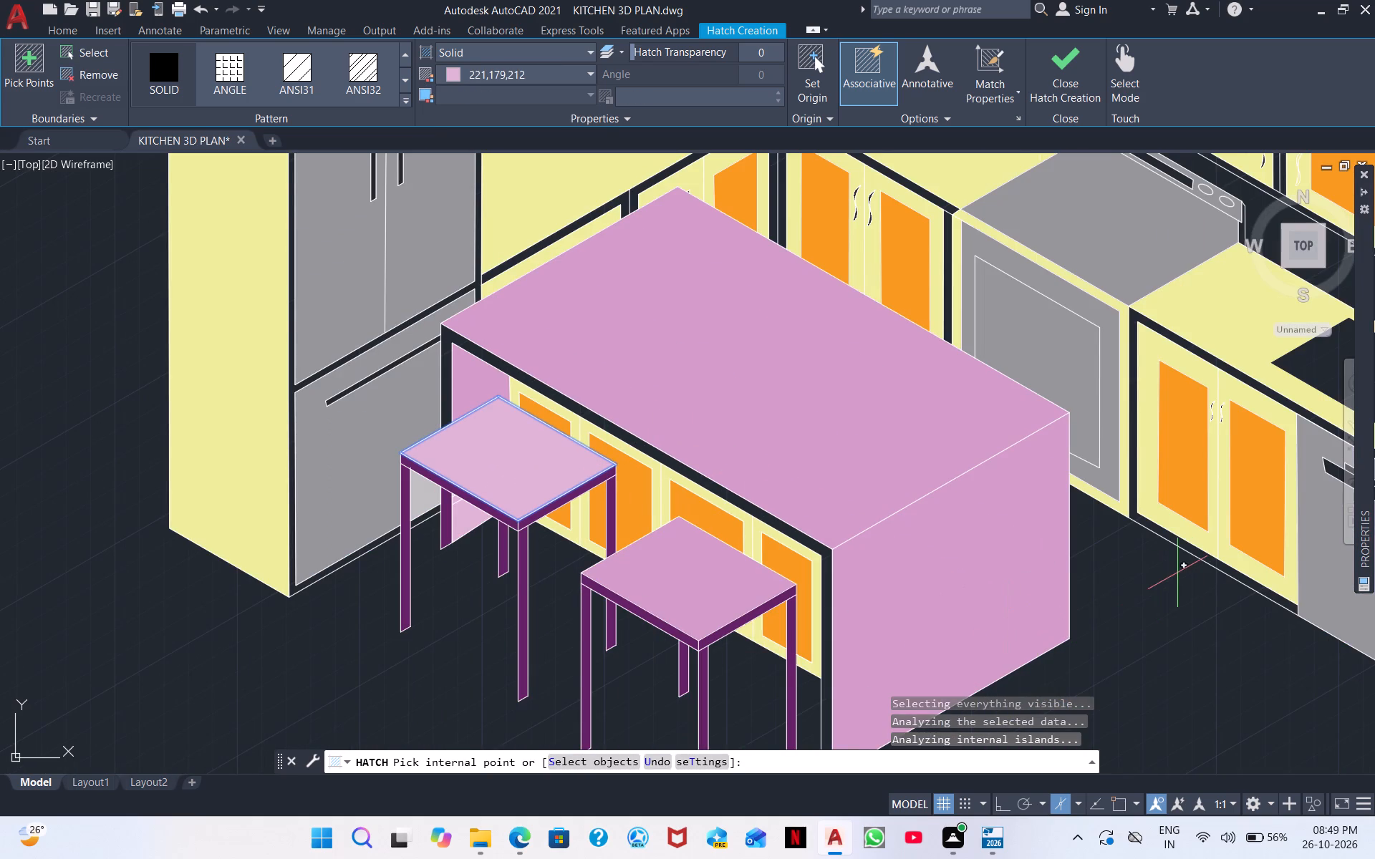
{"action": "right_click", "coordinate": [1175, 574]}
{"action": "left_click", "coordinate": [1206, 344]}
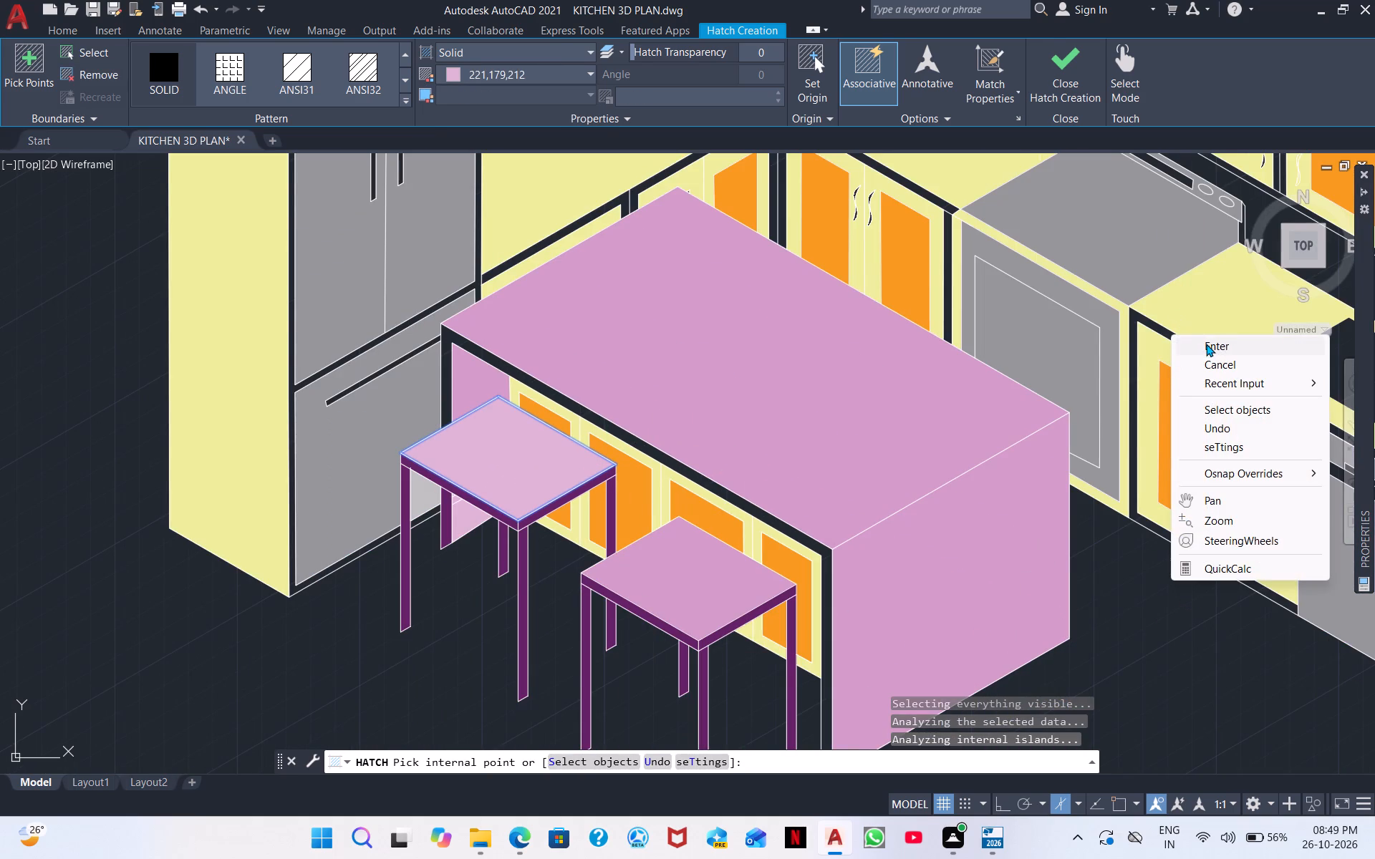
Look over the filled stool seat and the whole coloured kitchen drawing.
{"action": "scroll", "coordinate": [965, 519], "scroll_direction": "down", "scroll_amount": 1}
{"action": "scroll", "coordinate": [779, 497], "scroll_direction": "up", "scroll_amount": 3}
{"action": "scroll", "coordinate": [814, 482], "scroll_direction": "down", "scroll_amount": 2}
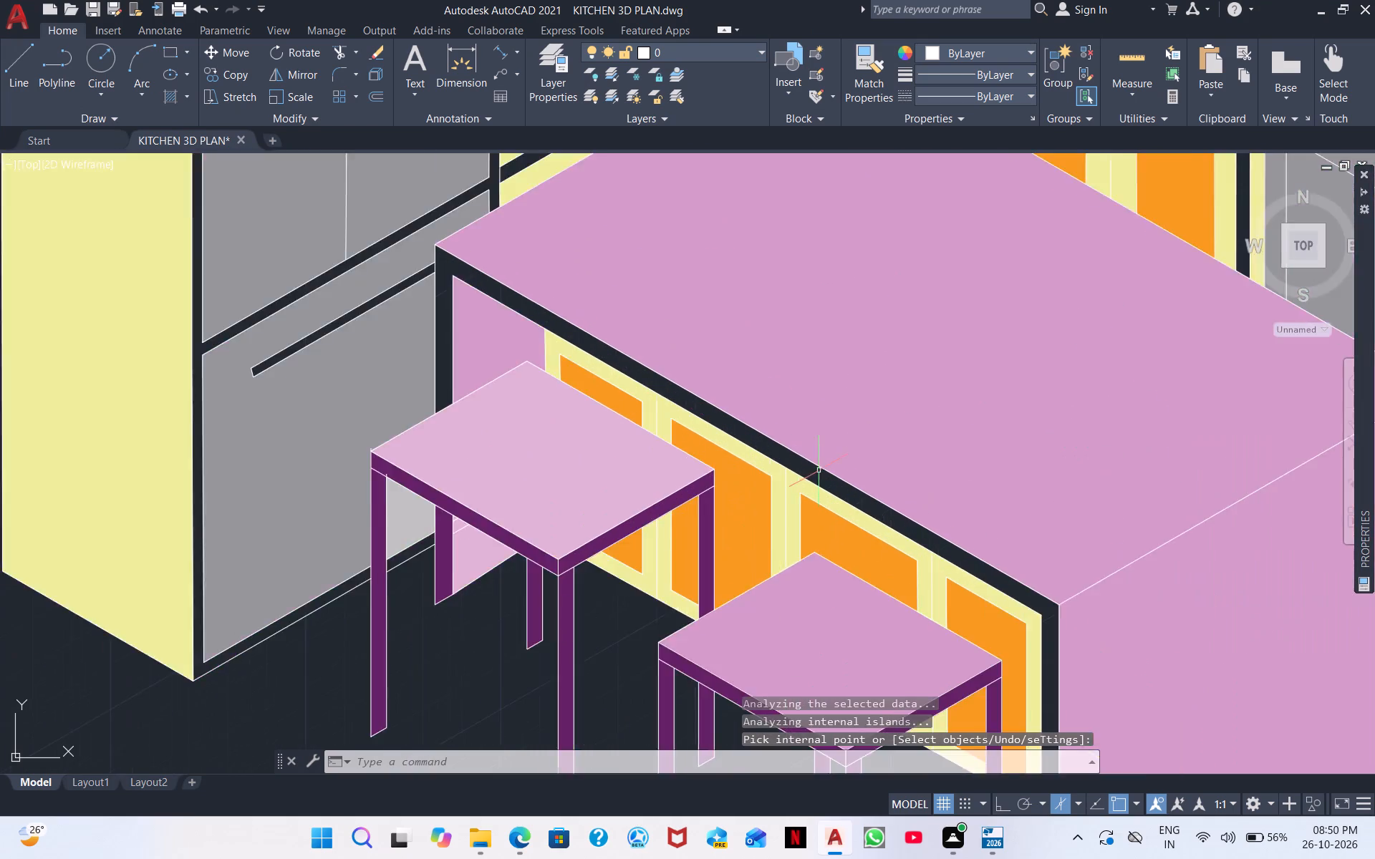
{"action": "scroll", "coordinate": [820, 467], "scroll_direction": "down", "scroll_amount": 1}
{"action": "middle_click_drag", "start_coordinate": [922, 515], "coordinate": [529, 359]}
{"action": "scroll", "coordinate": [530, 353], "scroll_direction": "up", "scroll_amount": 1}
{"action": "scroll", "coordinate": [582, 360], "scroll_direction": "down", "scroll_amount": 1}
{"action": "scroll", "coordinate": [703, 389], "scroll_direction": "down", "scroll_amount": 1}
{"action": "middle_click_drag", "start_coordinate": [786, 372], "coordinate": [783, 374]}
{"action": "scroll", "coordinate": [781, 374], "scroll_direction": "down", "scroll_amount": 2}
{"action": "middle_click_drag", "start_coordinate": [783, 374], "coordinate": [749, 400]}
{"action": "middle_click_drag", "start_coordinate": [573, 307], "coordinate": [297, 241]}
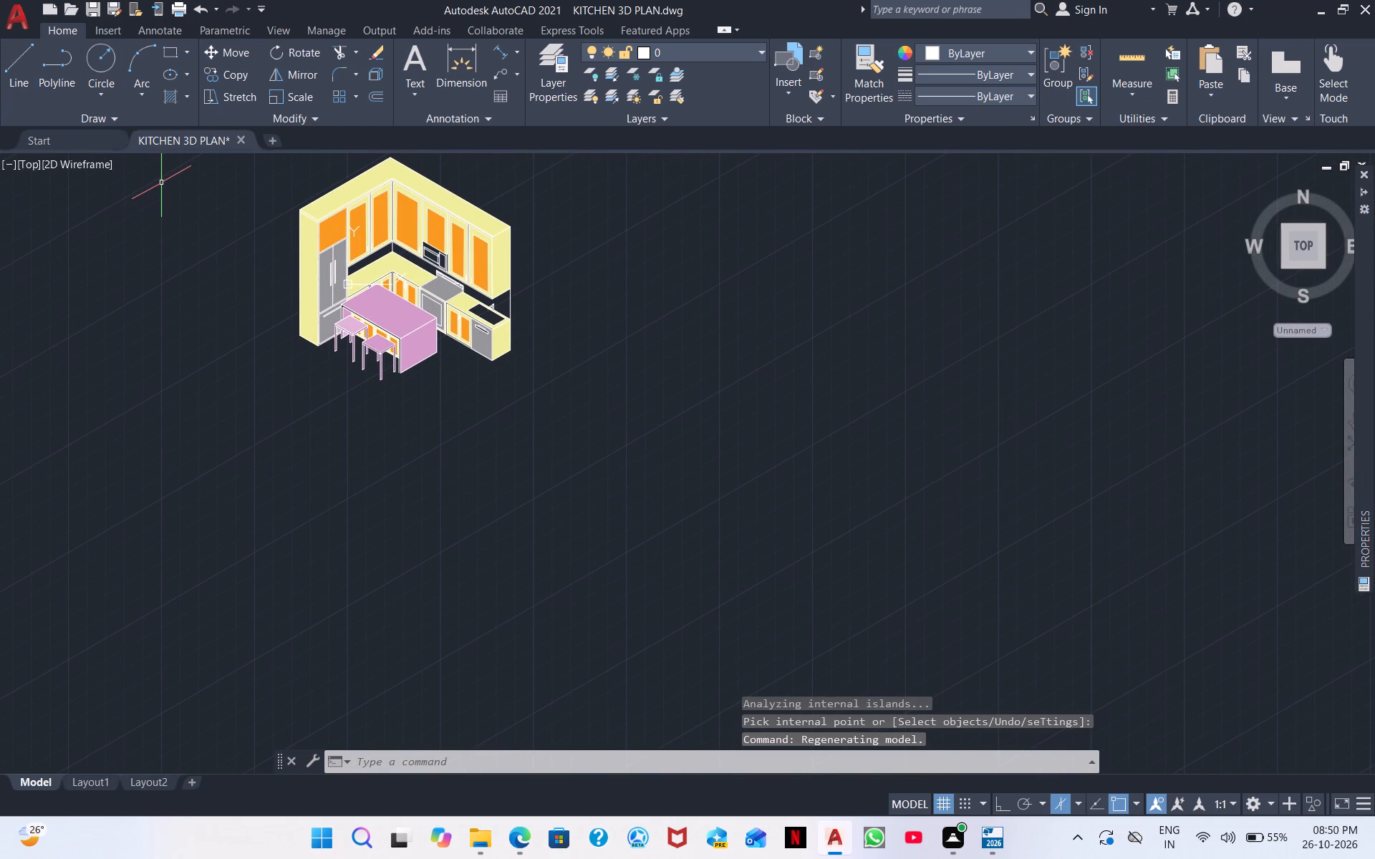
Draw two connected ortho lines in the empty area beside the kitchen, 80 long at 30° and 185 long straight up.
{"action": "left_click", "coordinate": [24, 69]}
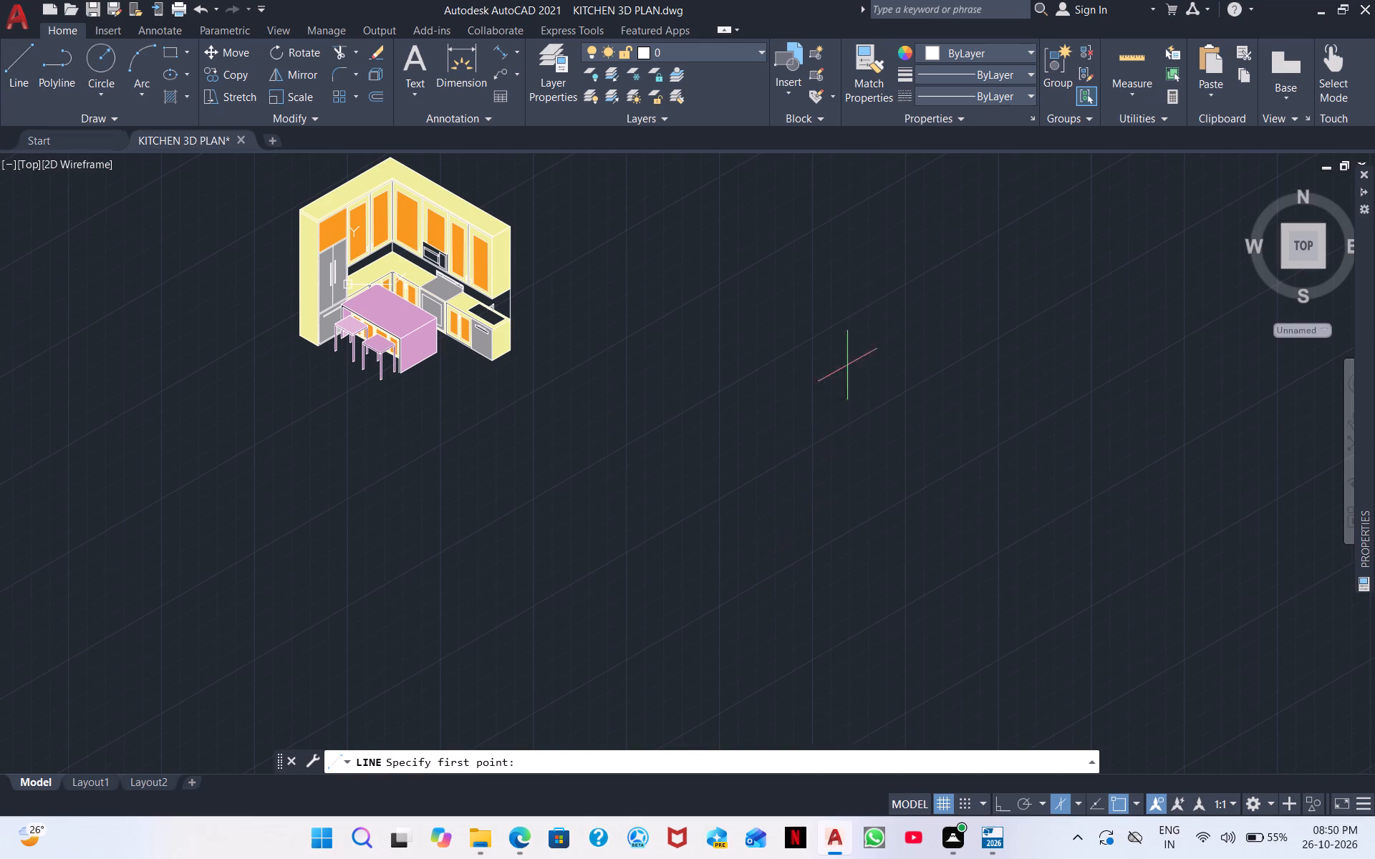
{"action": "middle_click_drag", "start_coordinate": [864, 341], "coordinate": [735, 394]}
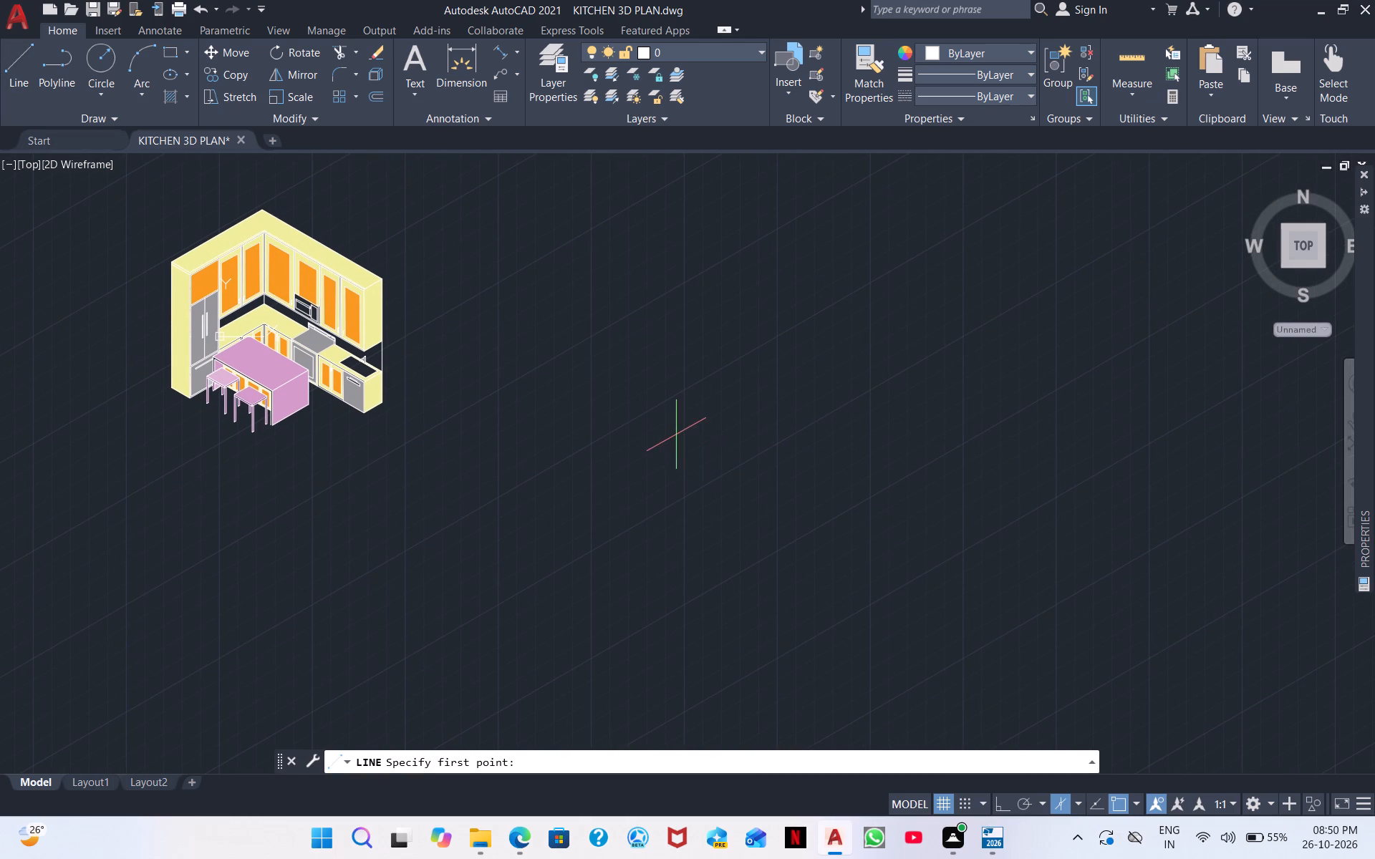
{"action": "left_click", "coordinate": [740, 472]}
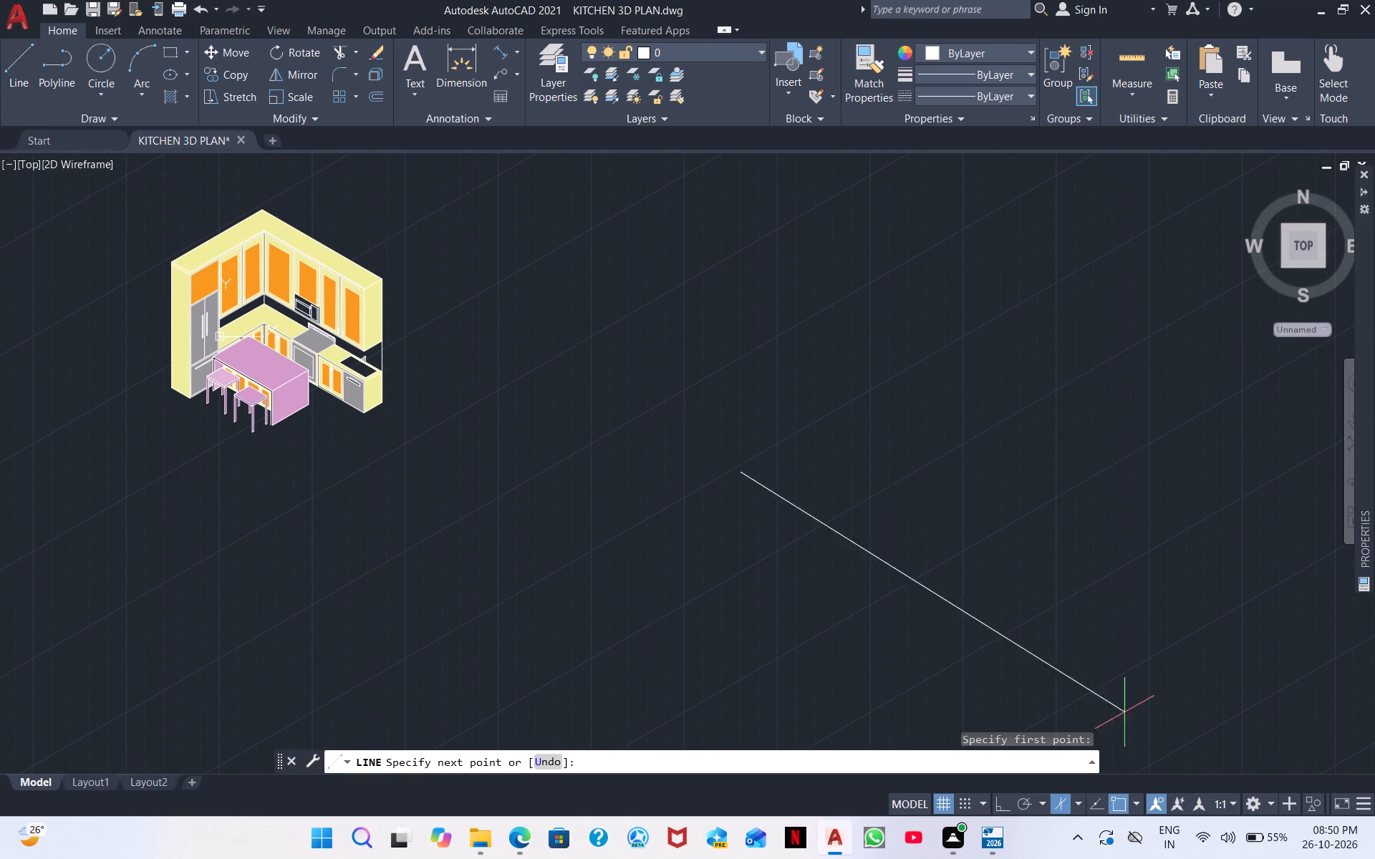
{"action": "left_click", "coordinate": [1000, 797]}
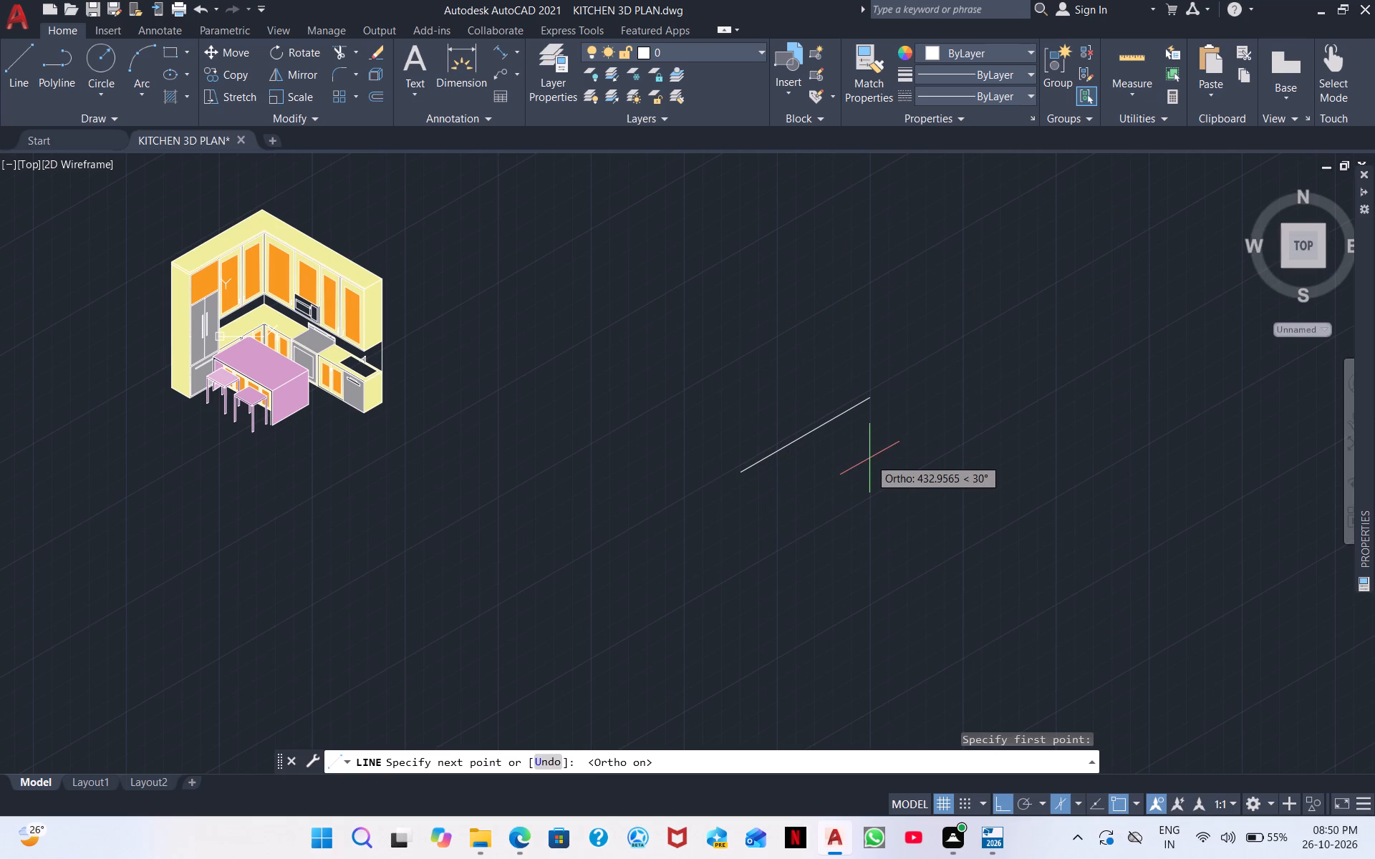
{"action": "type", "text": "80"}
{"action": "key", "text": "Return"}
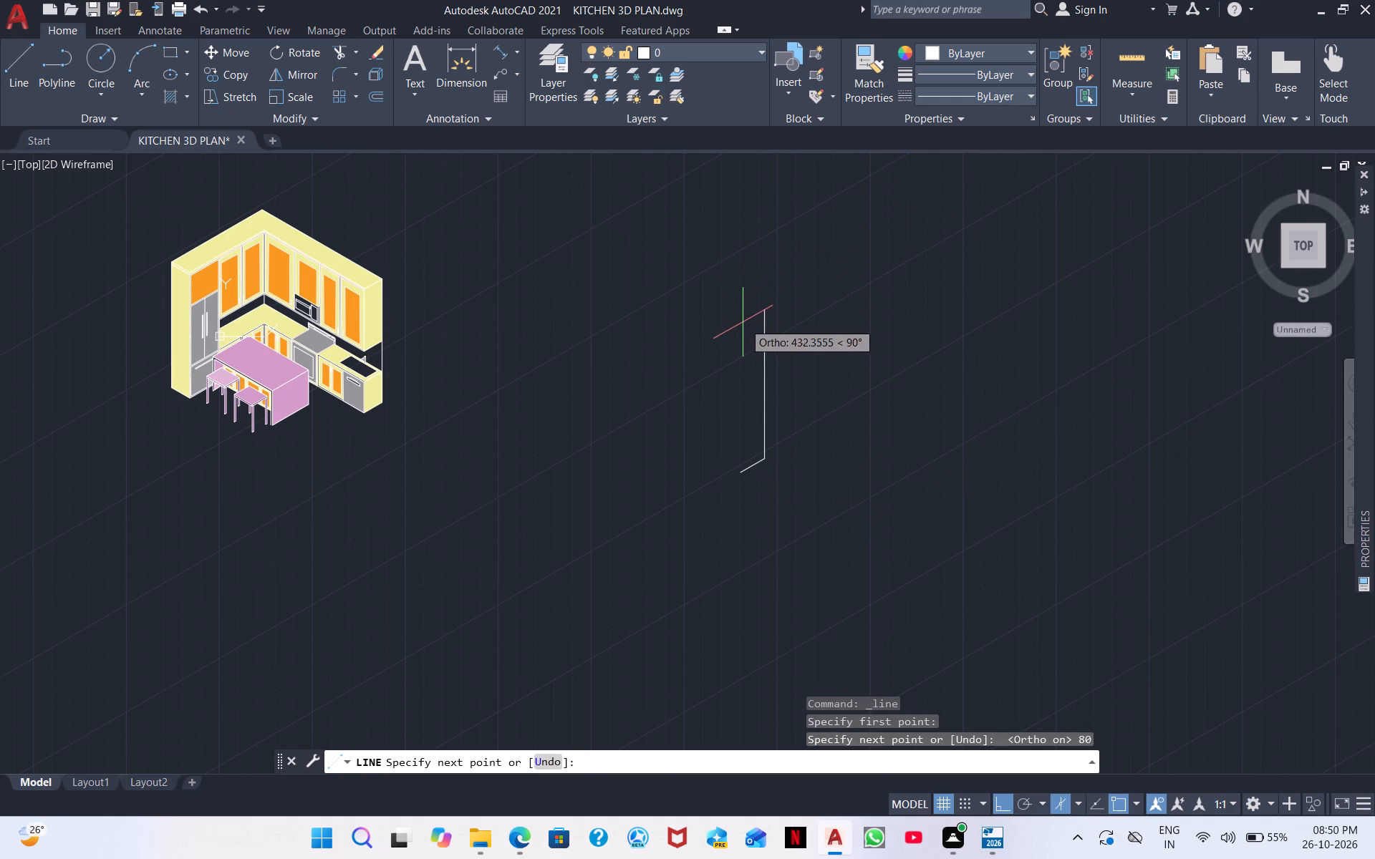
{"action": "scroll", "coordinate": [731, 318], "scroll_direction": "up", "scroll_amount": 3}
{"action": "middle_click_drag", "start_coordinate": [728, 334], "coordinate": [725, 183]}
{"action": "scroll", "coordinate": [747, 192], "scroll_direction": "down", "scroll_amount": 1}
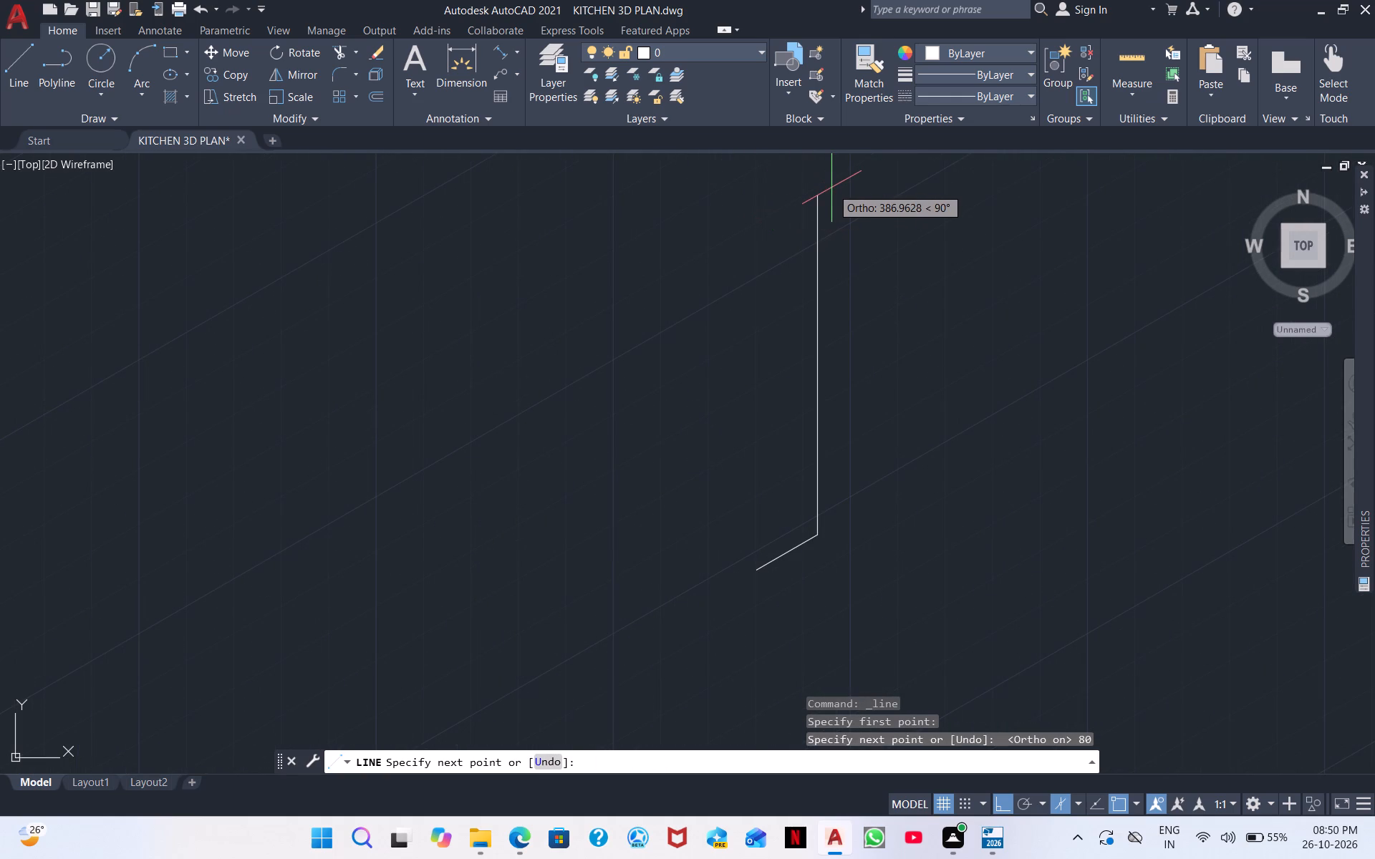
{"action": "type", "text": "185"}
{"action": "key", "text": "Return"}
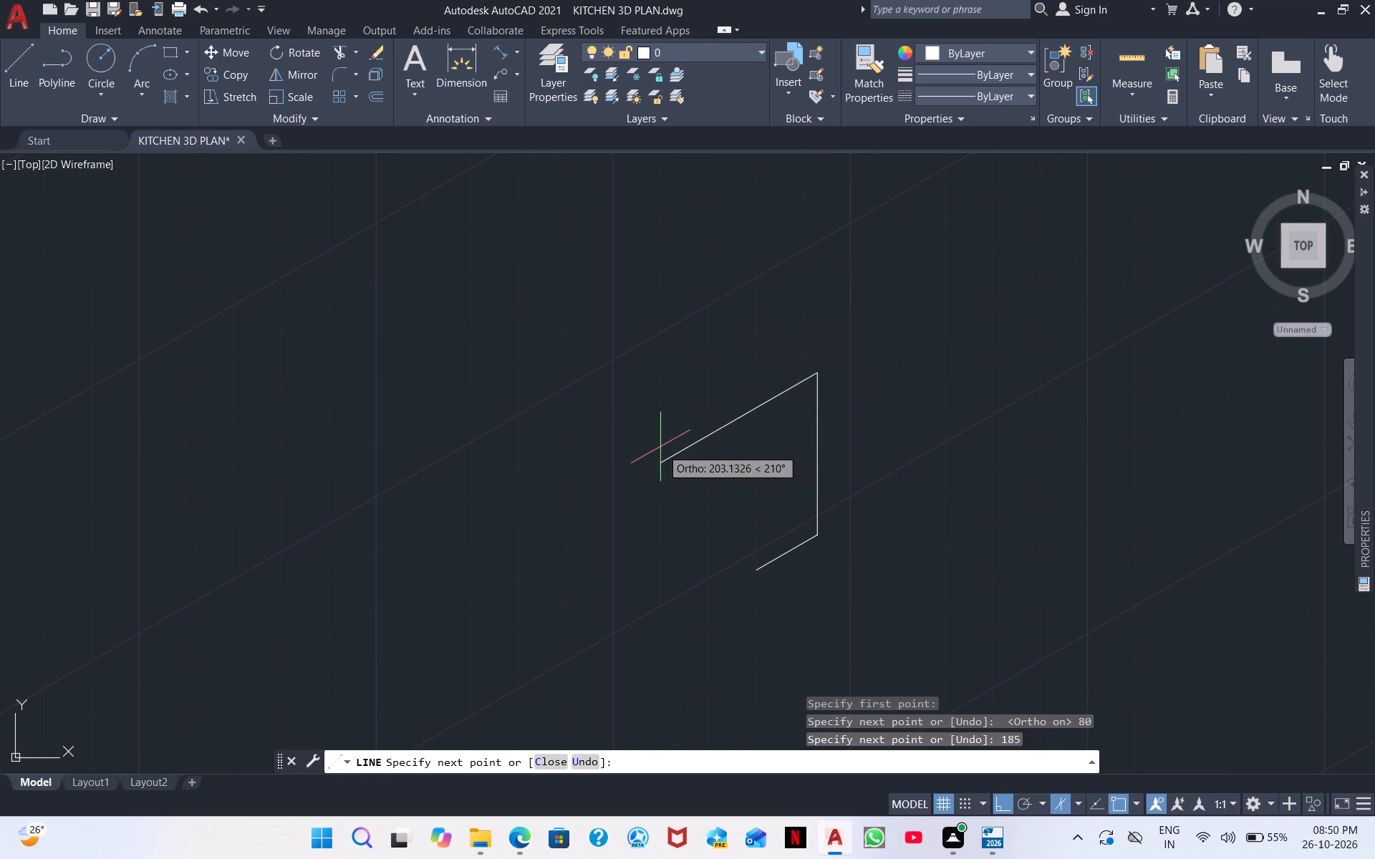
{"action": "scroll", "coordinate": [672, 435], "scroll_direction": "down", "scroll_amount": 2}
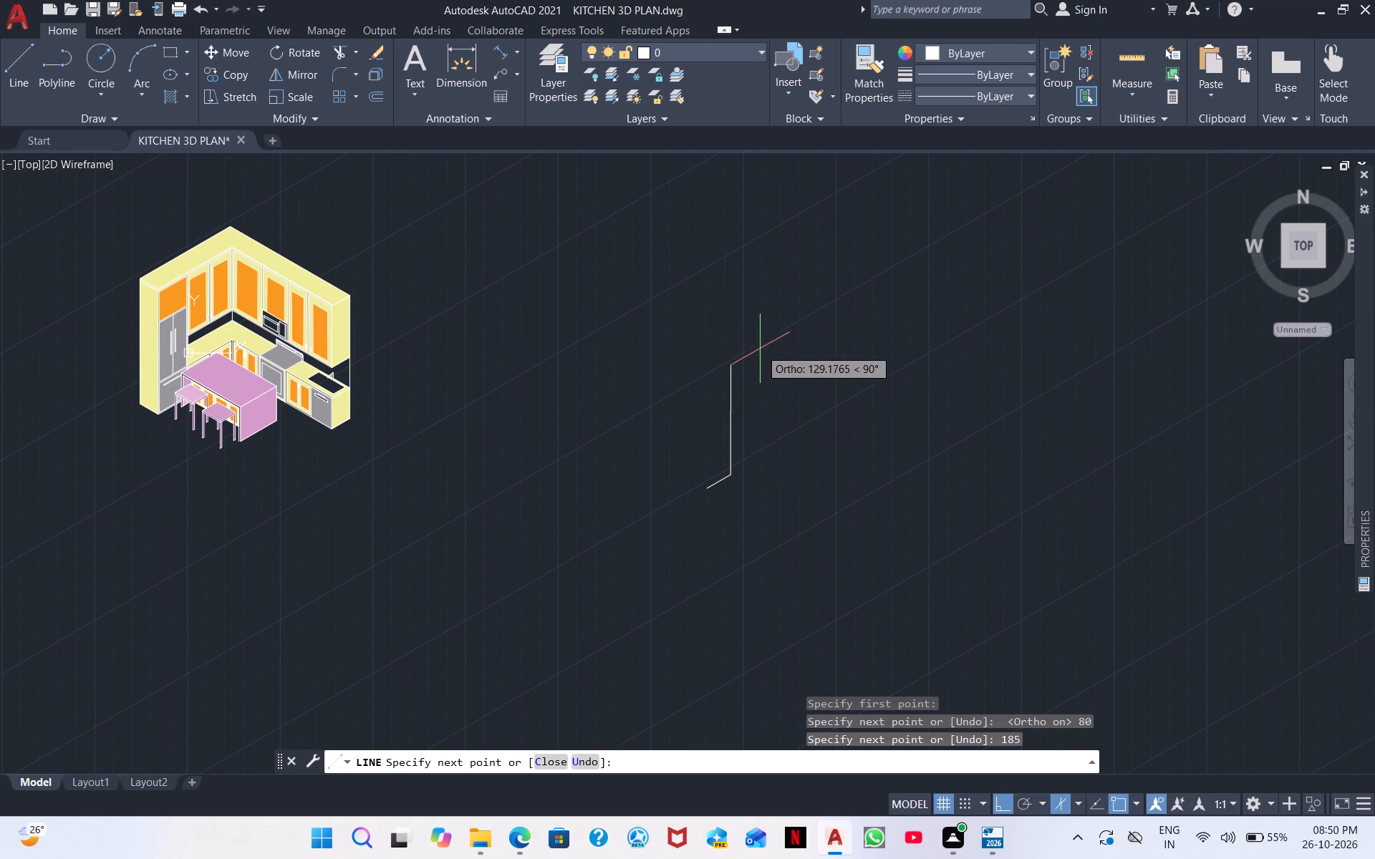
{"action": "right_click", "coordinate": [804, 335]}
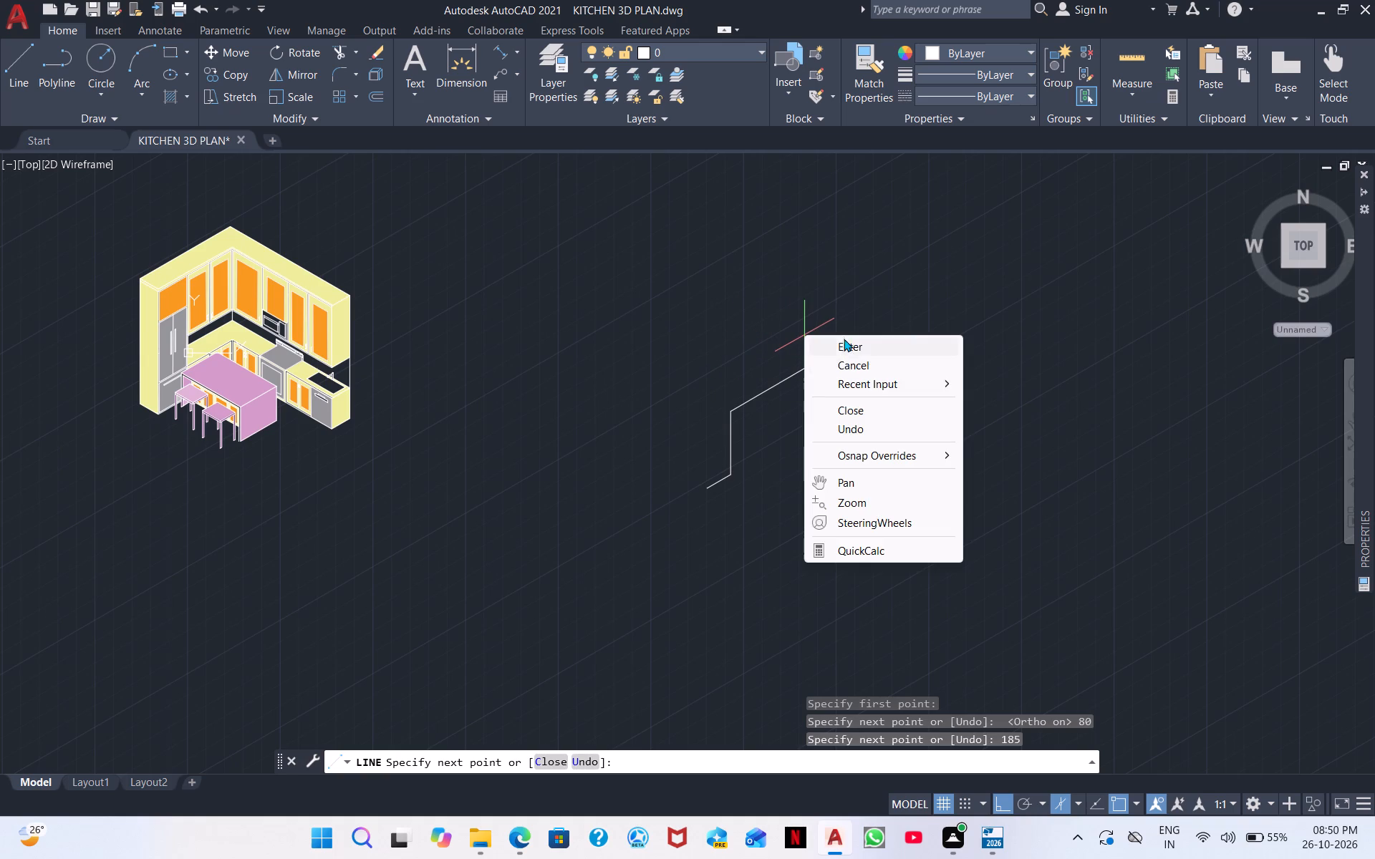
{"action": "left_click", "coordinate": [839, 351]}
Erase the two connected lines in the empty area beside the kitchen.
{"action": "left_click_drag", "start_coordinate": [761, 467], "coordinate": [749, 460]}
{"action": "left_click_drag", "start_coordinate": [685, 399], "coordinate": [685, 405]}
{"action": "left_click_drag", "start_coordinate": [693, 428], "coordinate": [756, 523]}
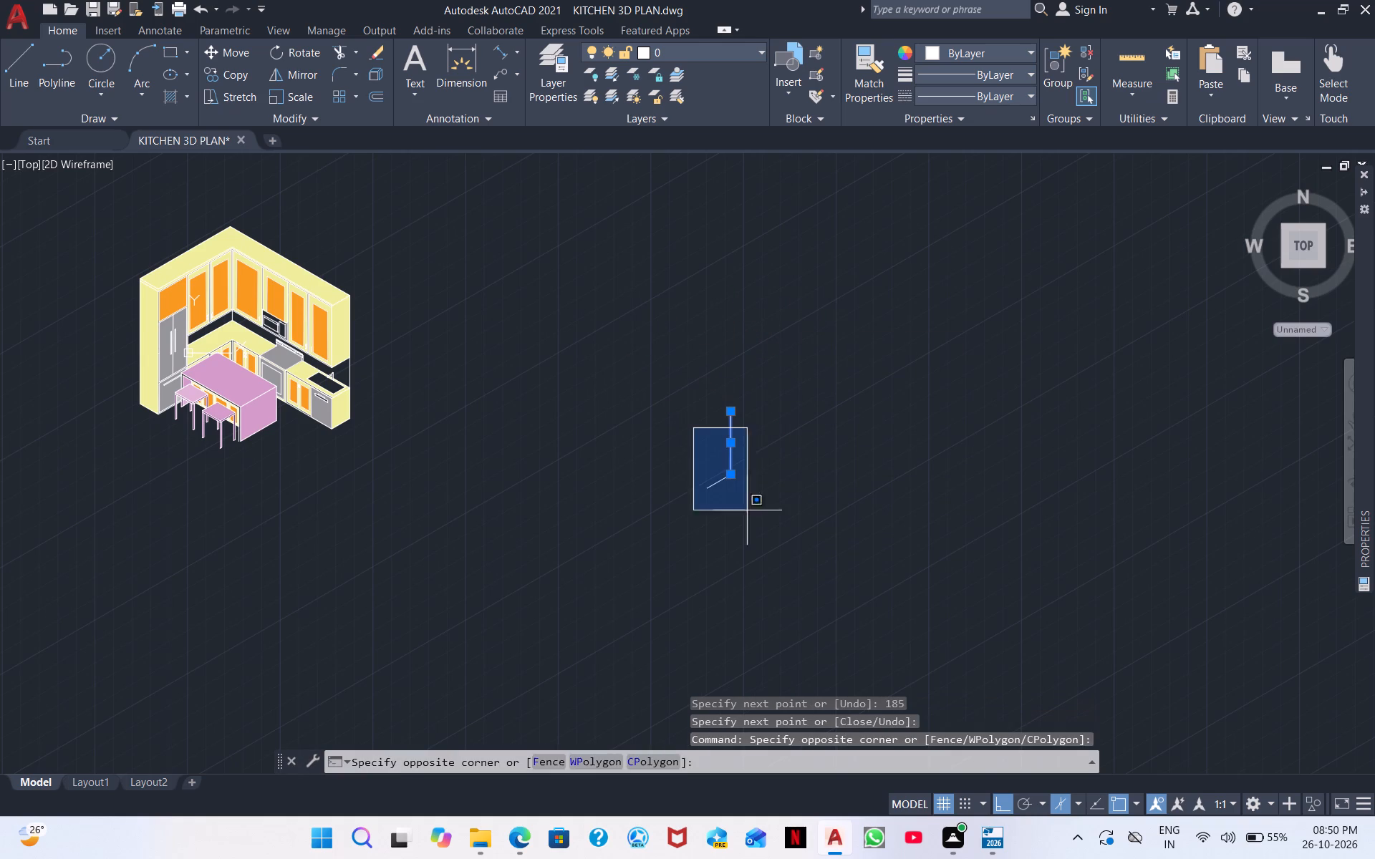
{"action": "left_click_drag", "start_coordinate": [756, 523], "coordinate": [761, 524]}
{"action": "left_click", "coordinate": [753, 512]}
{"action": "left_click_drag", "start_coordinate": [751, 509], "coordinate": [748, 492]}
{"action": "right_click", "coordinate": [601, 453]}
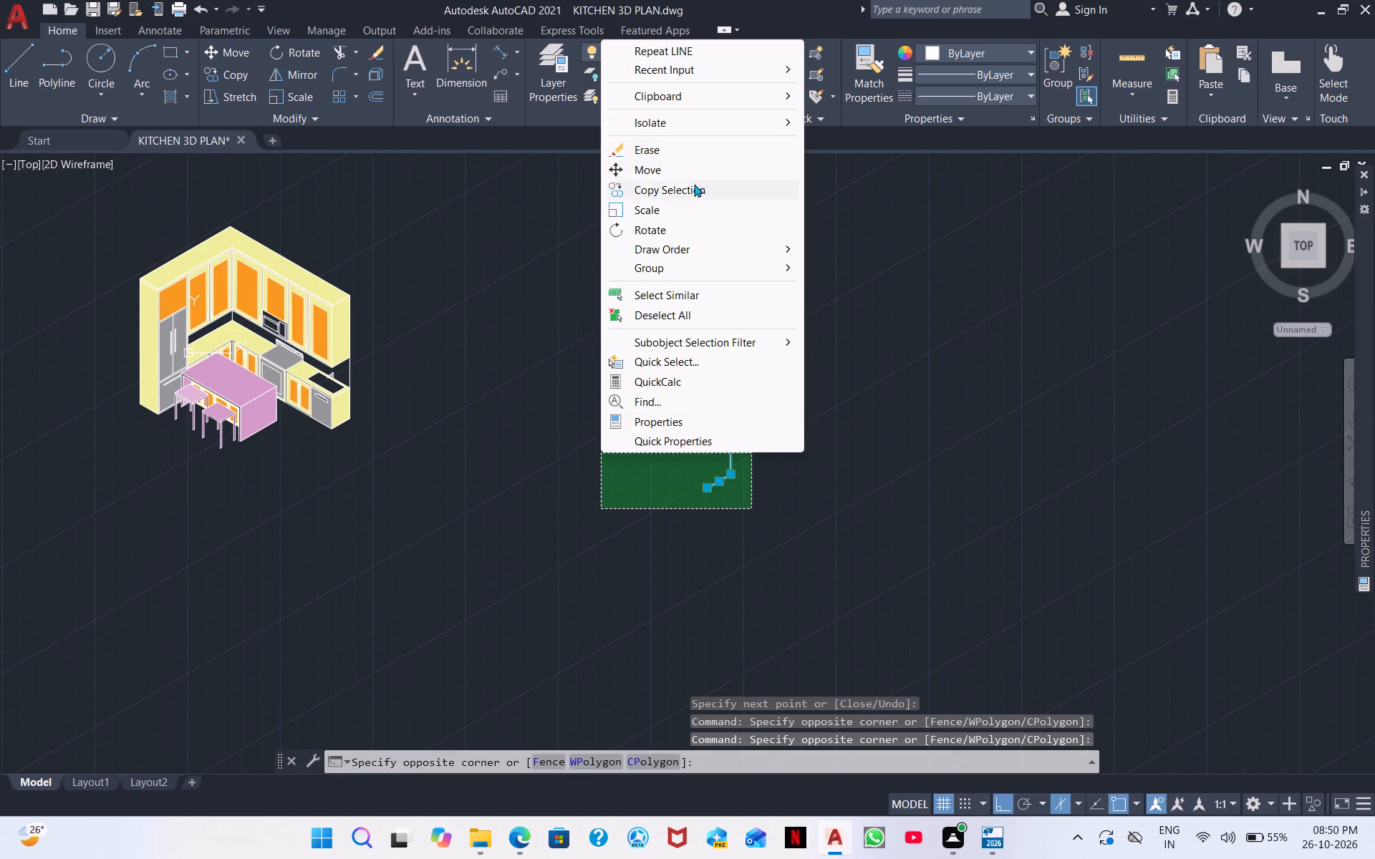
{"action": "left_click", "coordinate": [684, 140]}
Add a vertical linear dimension at the kitchen's sink end, from the wall cabinet's outer top corner to the base cabinet's bottom corner.
{"action": "scroll", "coordinate": [371, 405], "scroll_direction": "up", "scroll_amount": 3}
{"action": "middle_click_drag", "start_coordinate": [358, 382], "coordinate": [443, 589]}
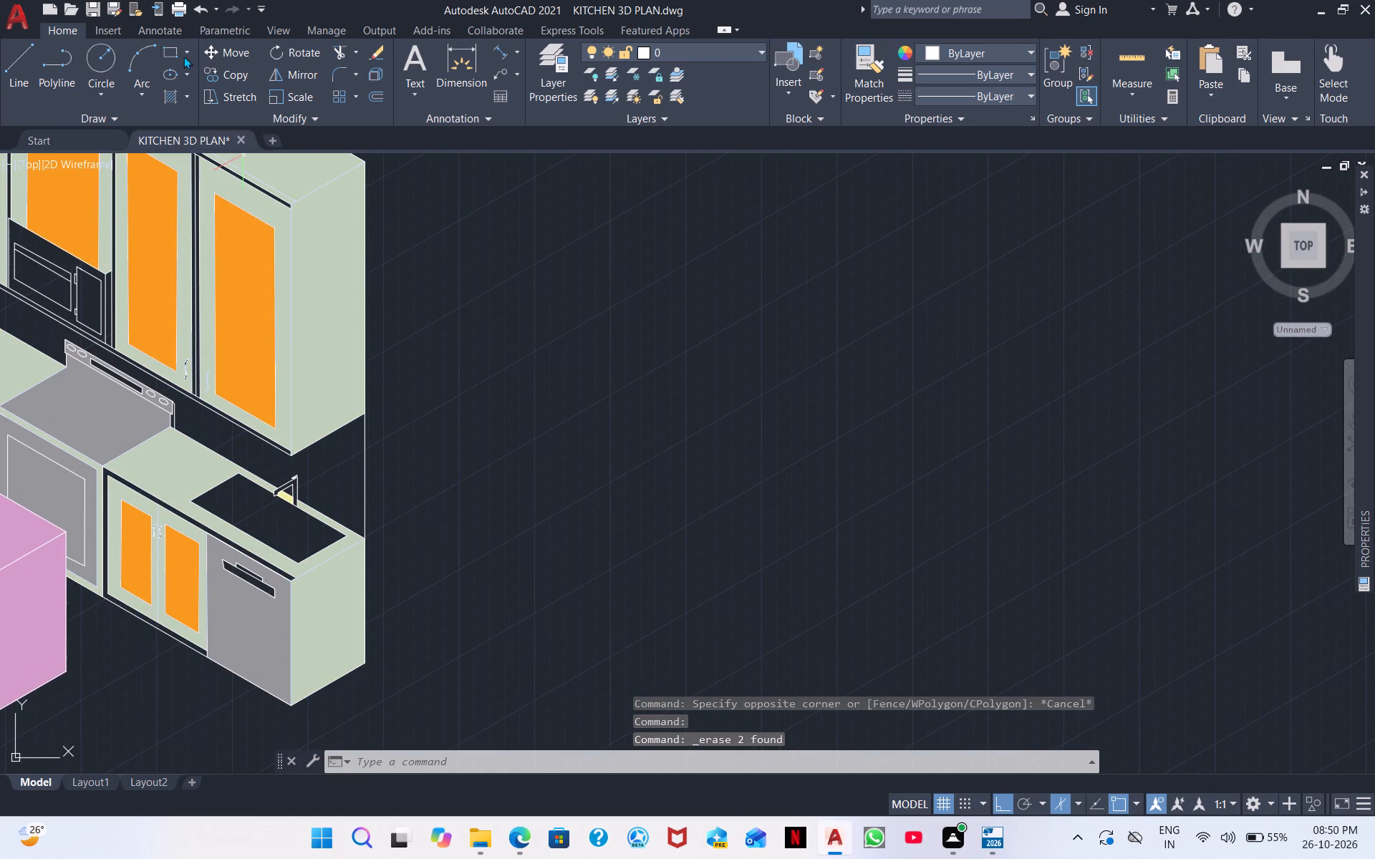
{"action": "left_click", "coordinate": [503, 44]}
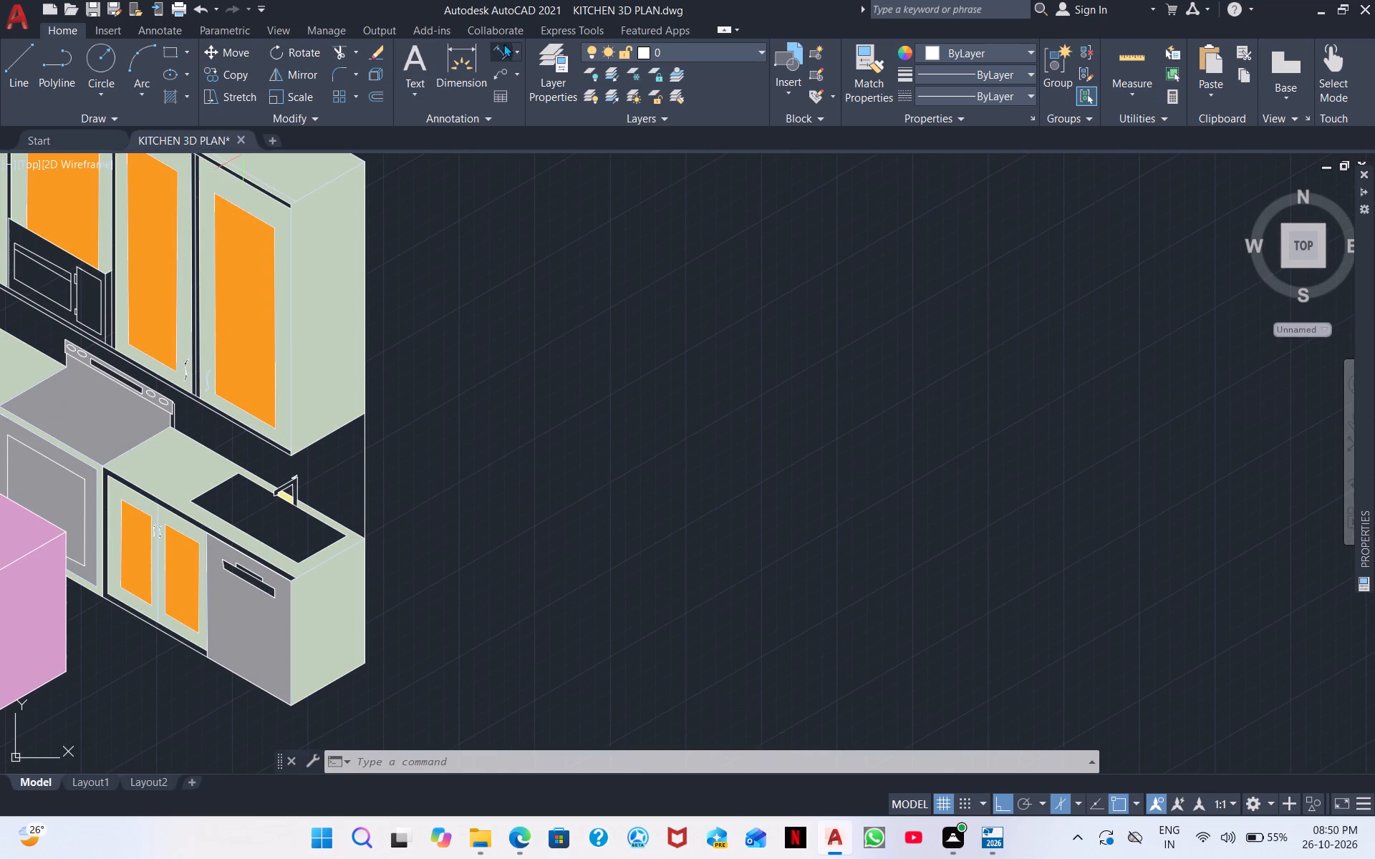
{"action": "left_click", "coordinate": [521, 50]}
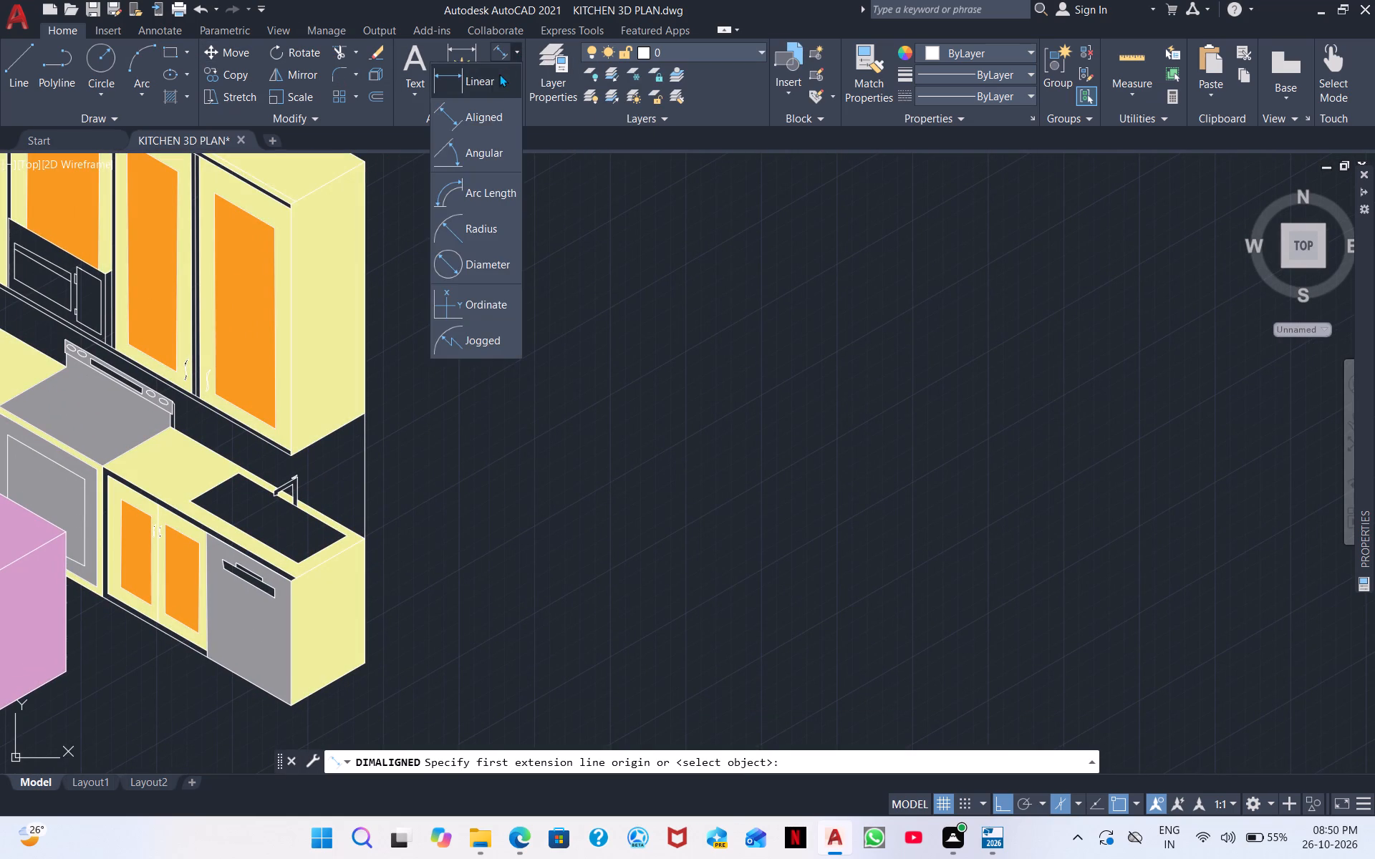
{"action": "left_click", "coordinate": [482, 76]}
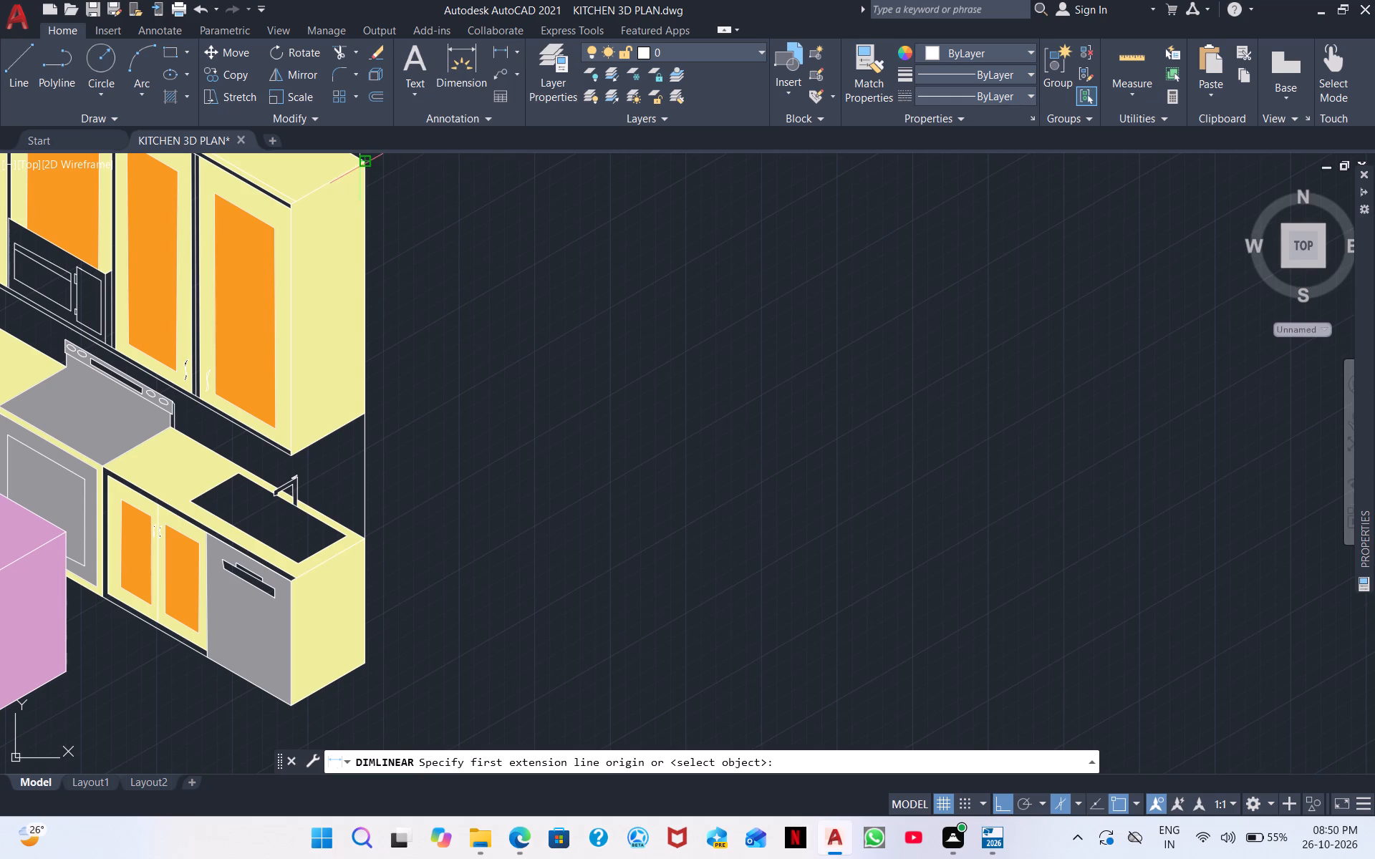
{"action": "left_click", "coordinate": [366, 165]}
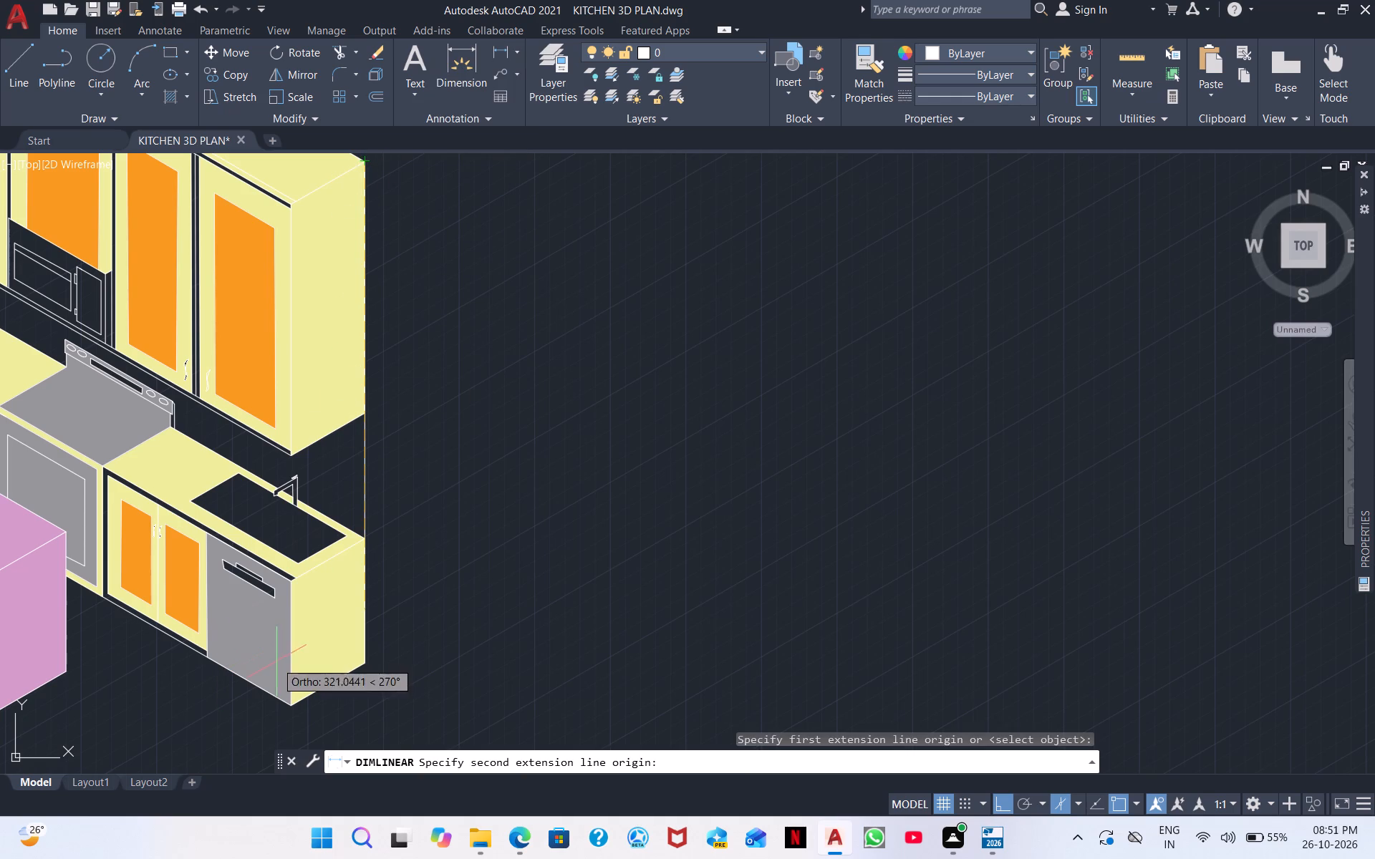
{"action": "left_click", "coordinate": [368, 660]}
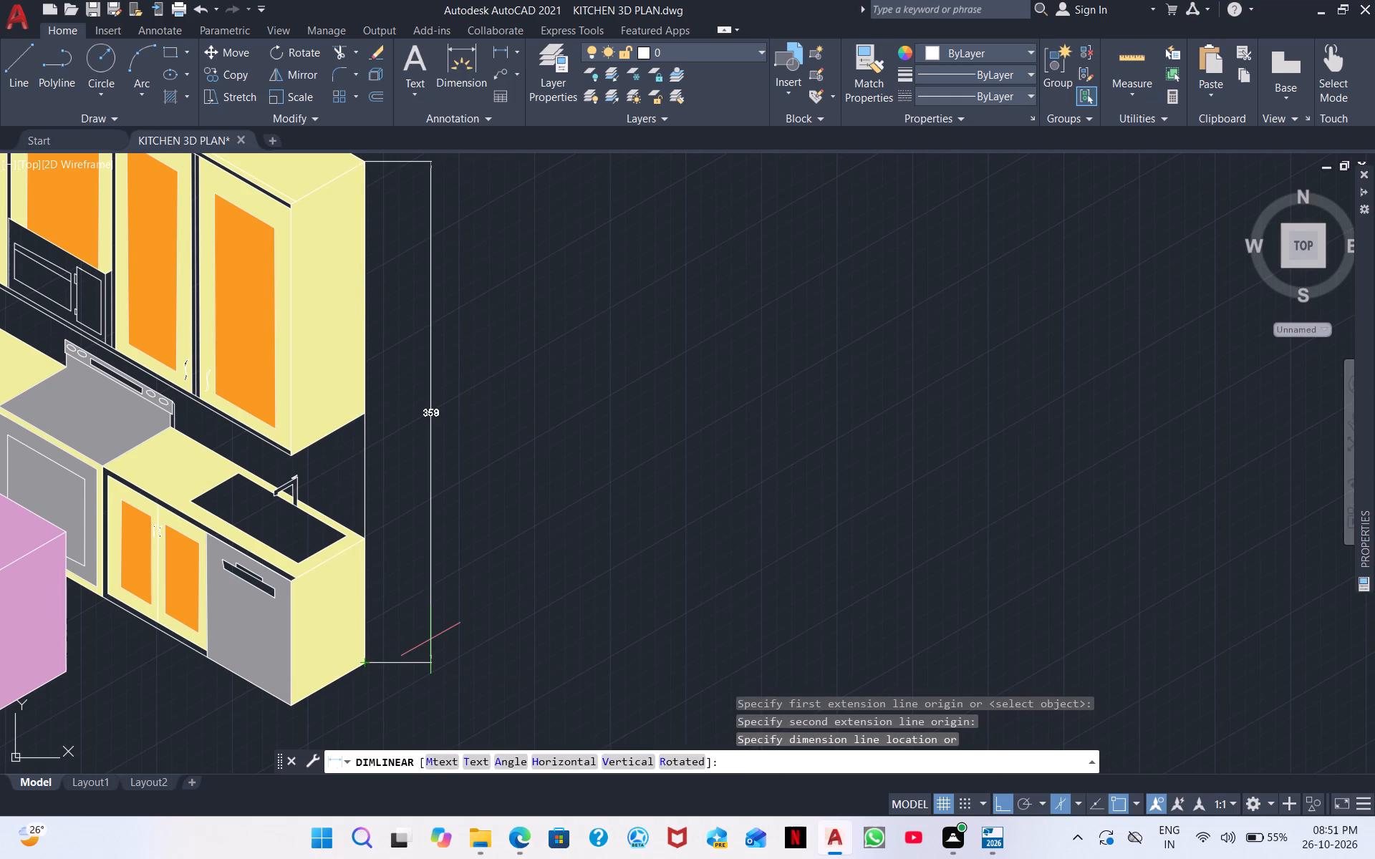
{"action": "left_click", "coordinate": [430, 639]}
Erase the vertical dimension beside the kitchen's sink end.
{"action": "scroll", "coordinate": [468, 544], "scroll_direction": "down", "scroll_amount": 2}
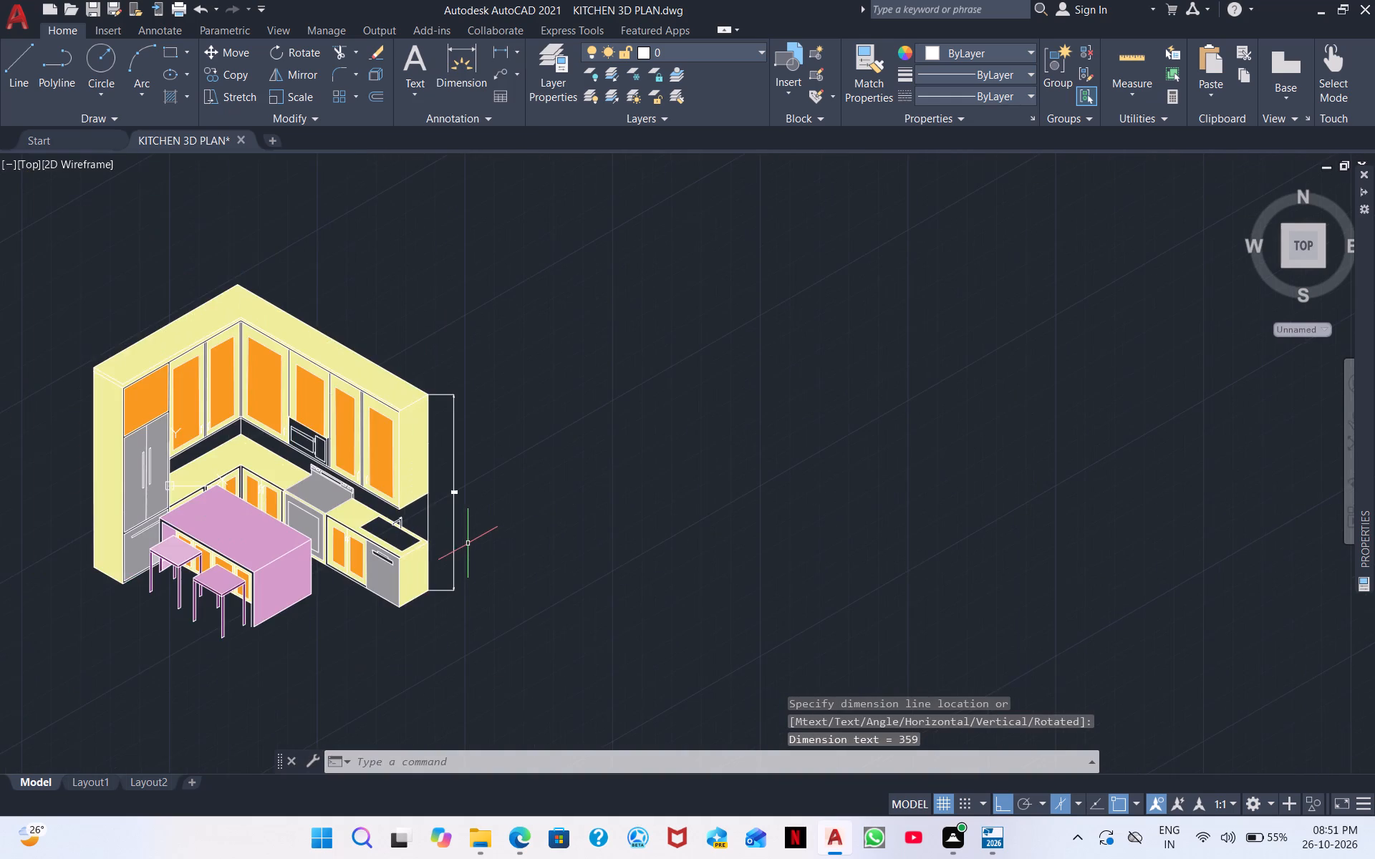
{"action": "scroll", "coordinate": [468, 543], "scroll_direction": "up", "scroll_amount": 3}
{"action": "scroll", "coordinate": [458, 549], "scroll_direction": "down", "scroll_amount": 2}
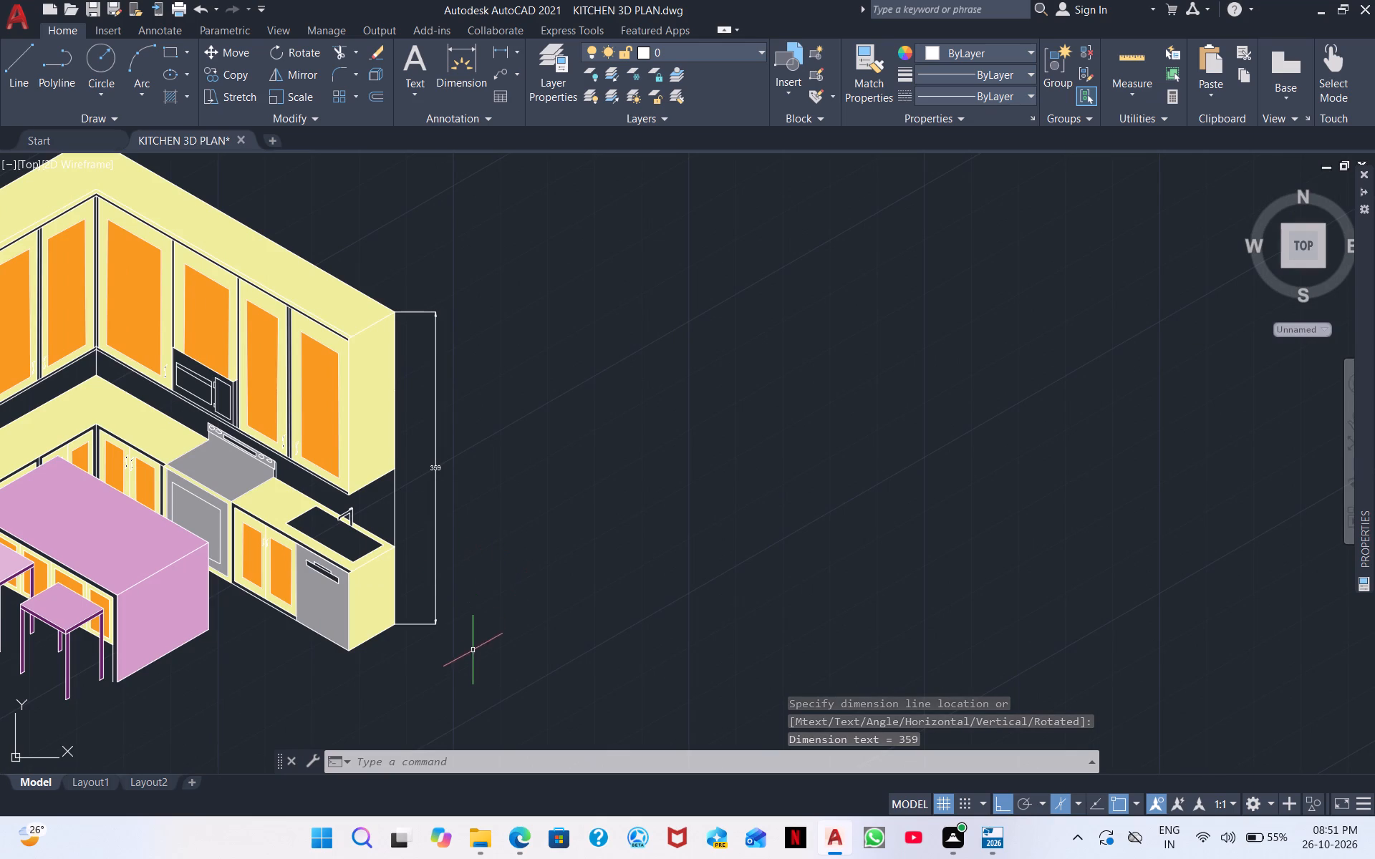
{"action": "left_click_drag", "start_coordinate": [473, 656], "coordinate": [470, 630]}
{"action": "left_click_drag", "start_coordinate": [456, 650], "coordinate": [436, 639]}
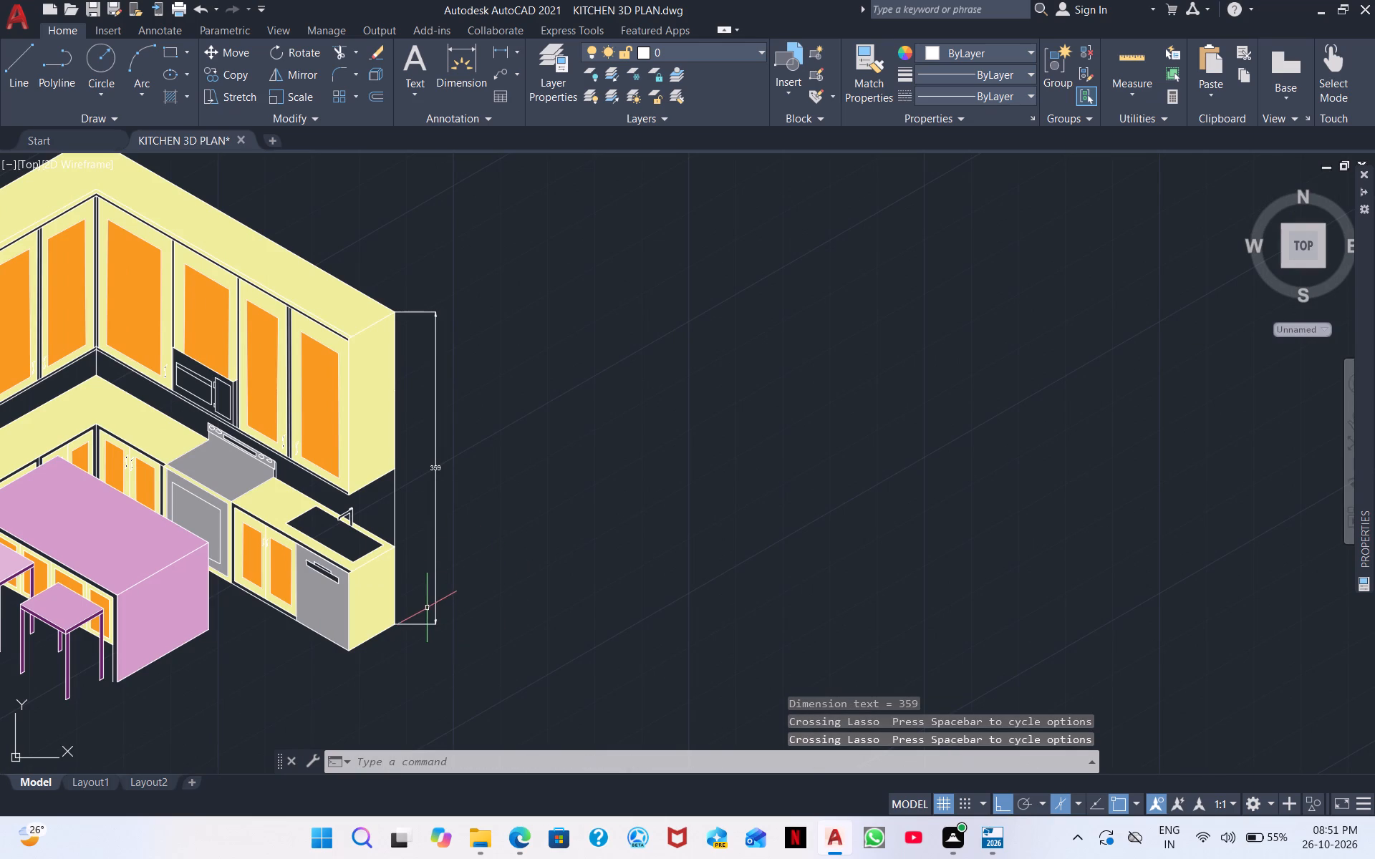
{"action": "left_click", "coordinate": [436, 600]}
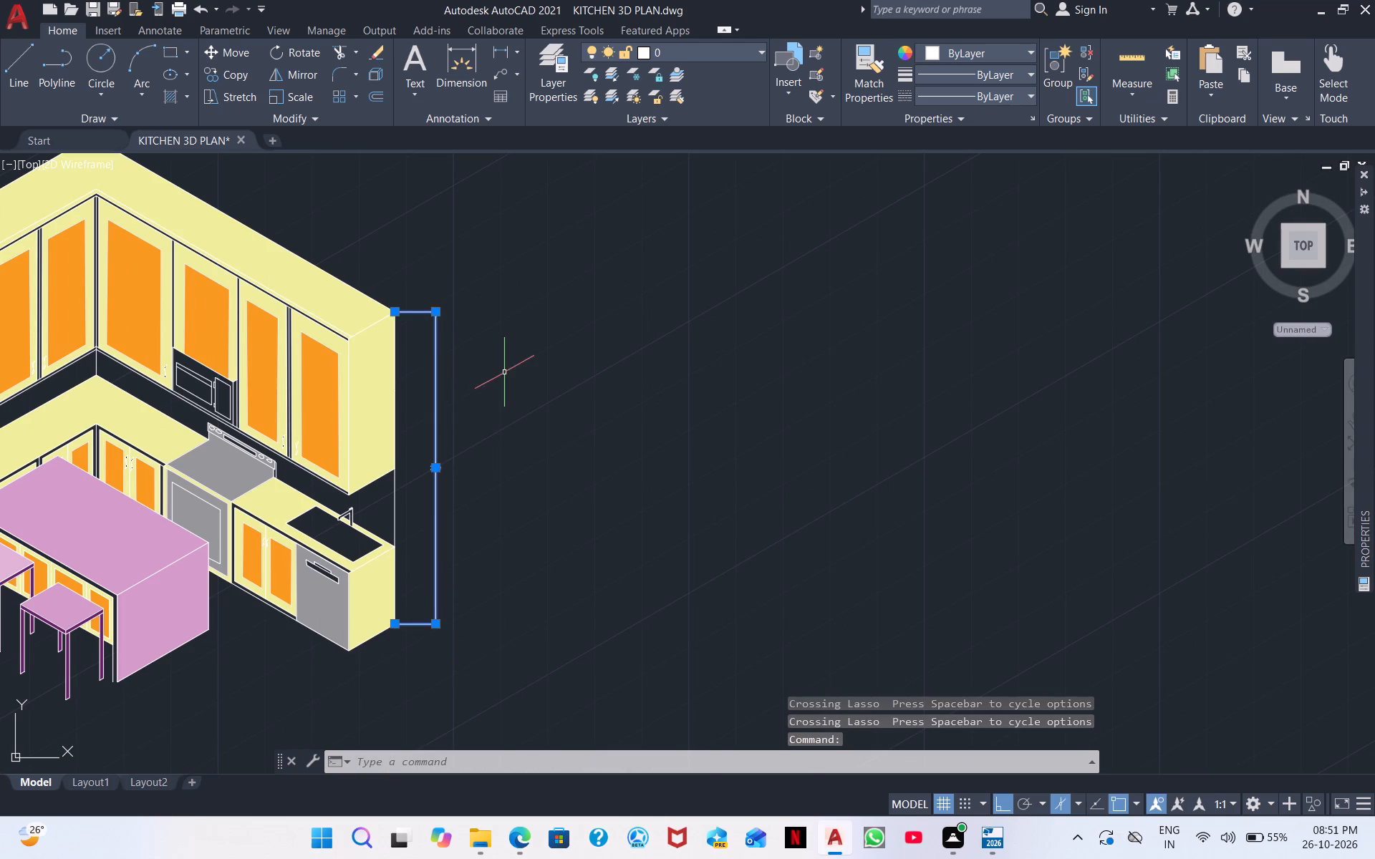
{"action": "right_click", "coordinate": [504, 372]}
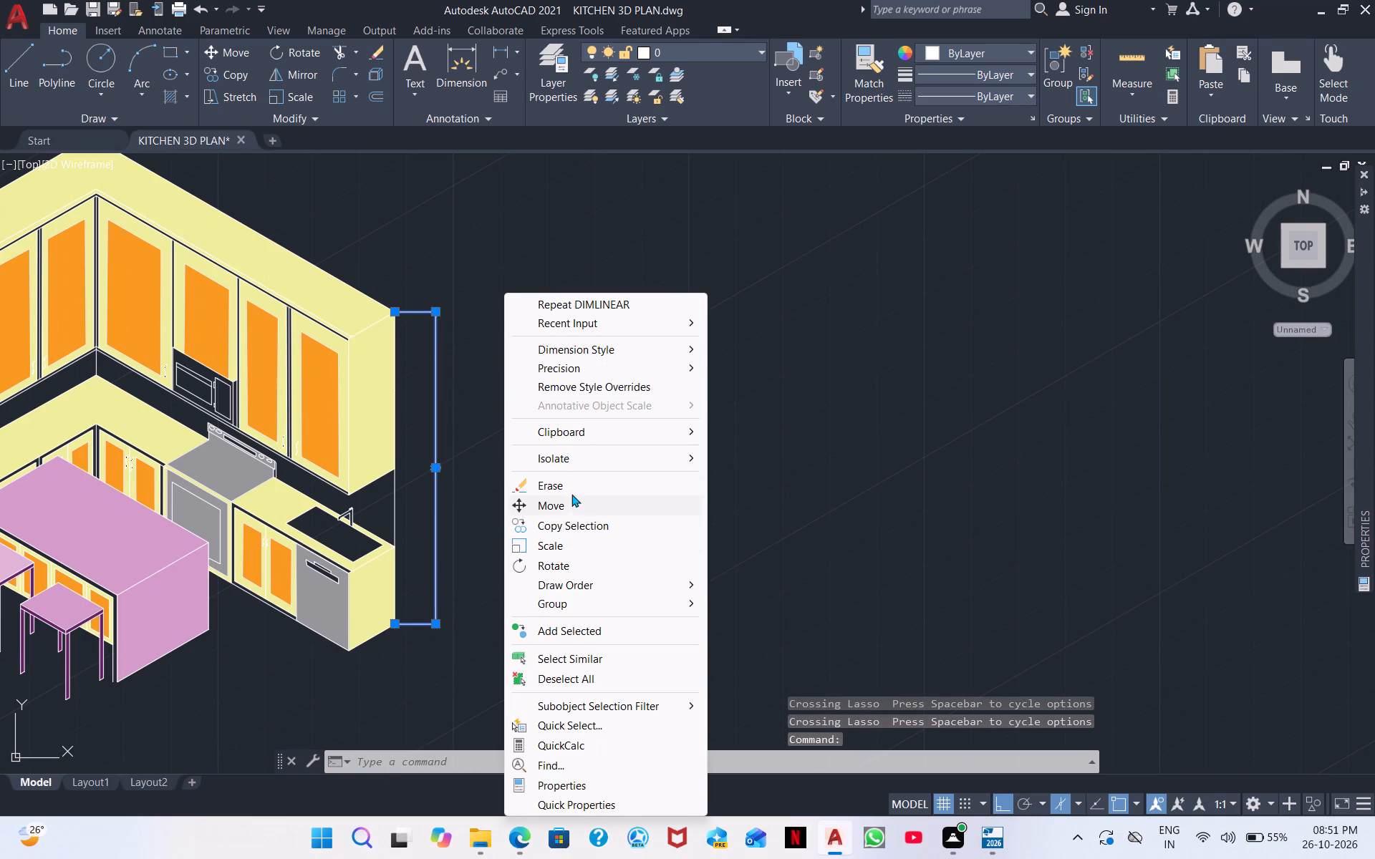
{"action": "left_click", "coordinate": [573, 489]}
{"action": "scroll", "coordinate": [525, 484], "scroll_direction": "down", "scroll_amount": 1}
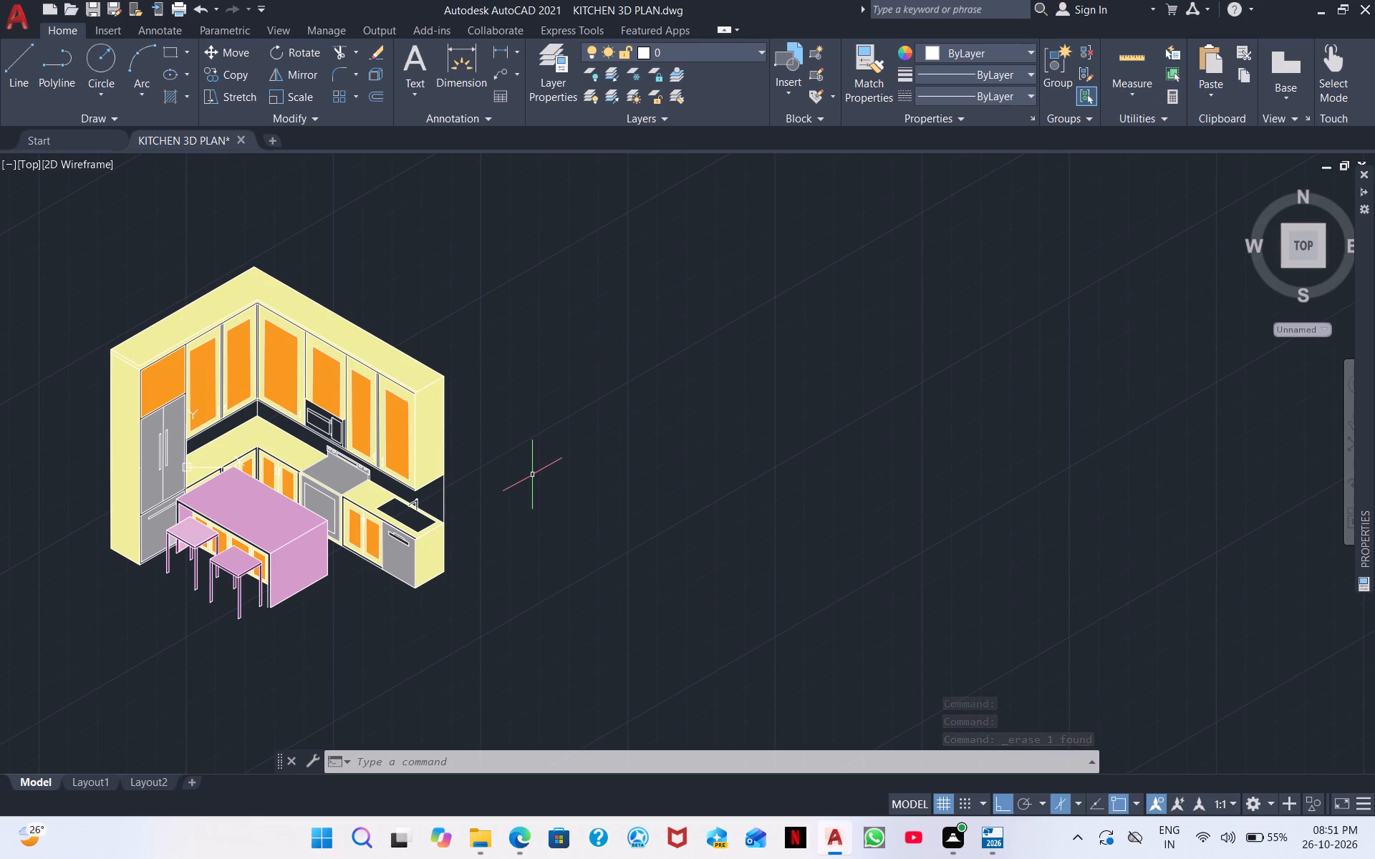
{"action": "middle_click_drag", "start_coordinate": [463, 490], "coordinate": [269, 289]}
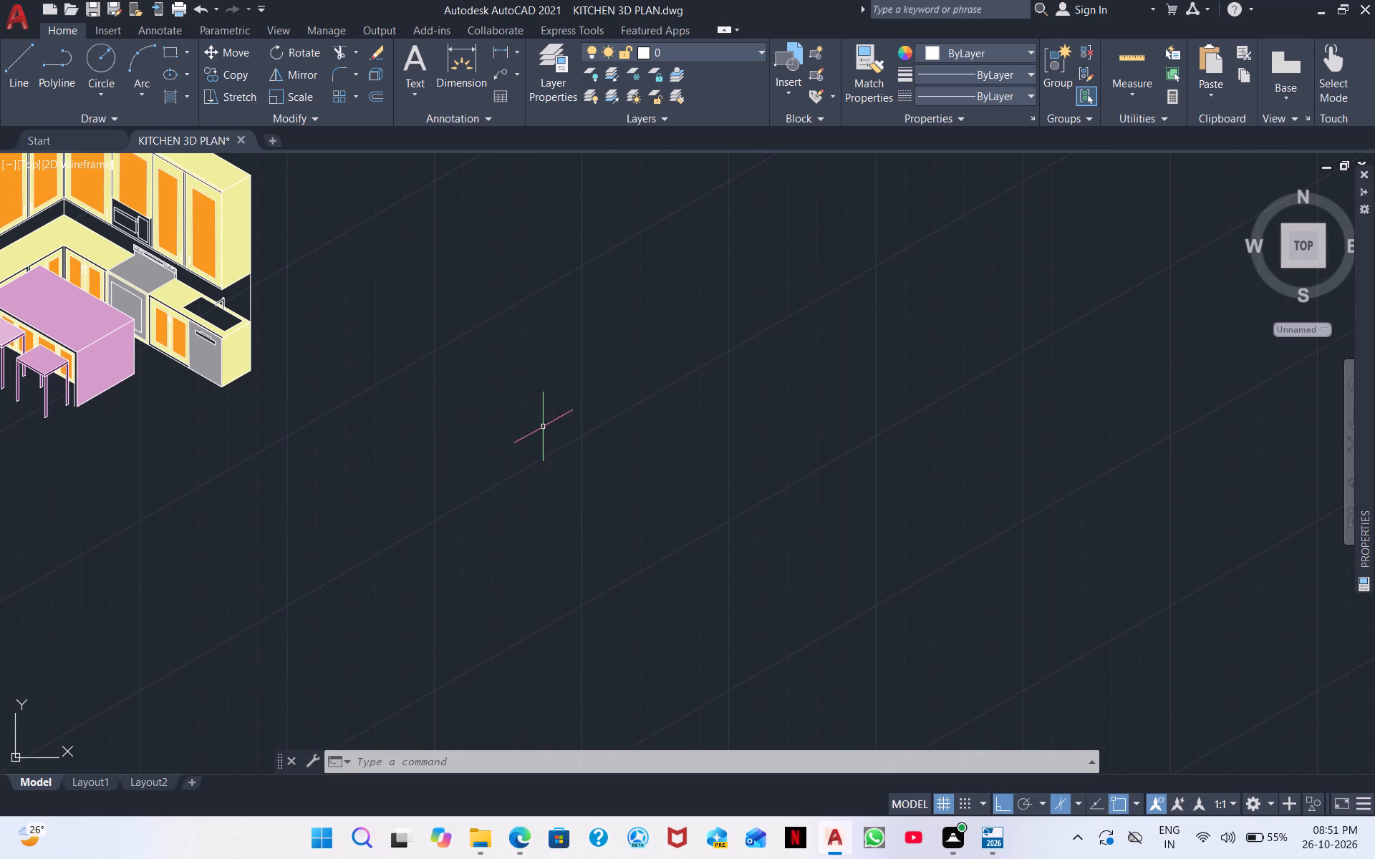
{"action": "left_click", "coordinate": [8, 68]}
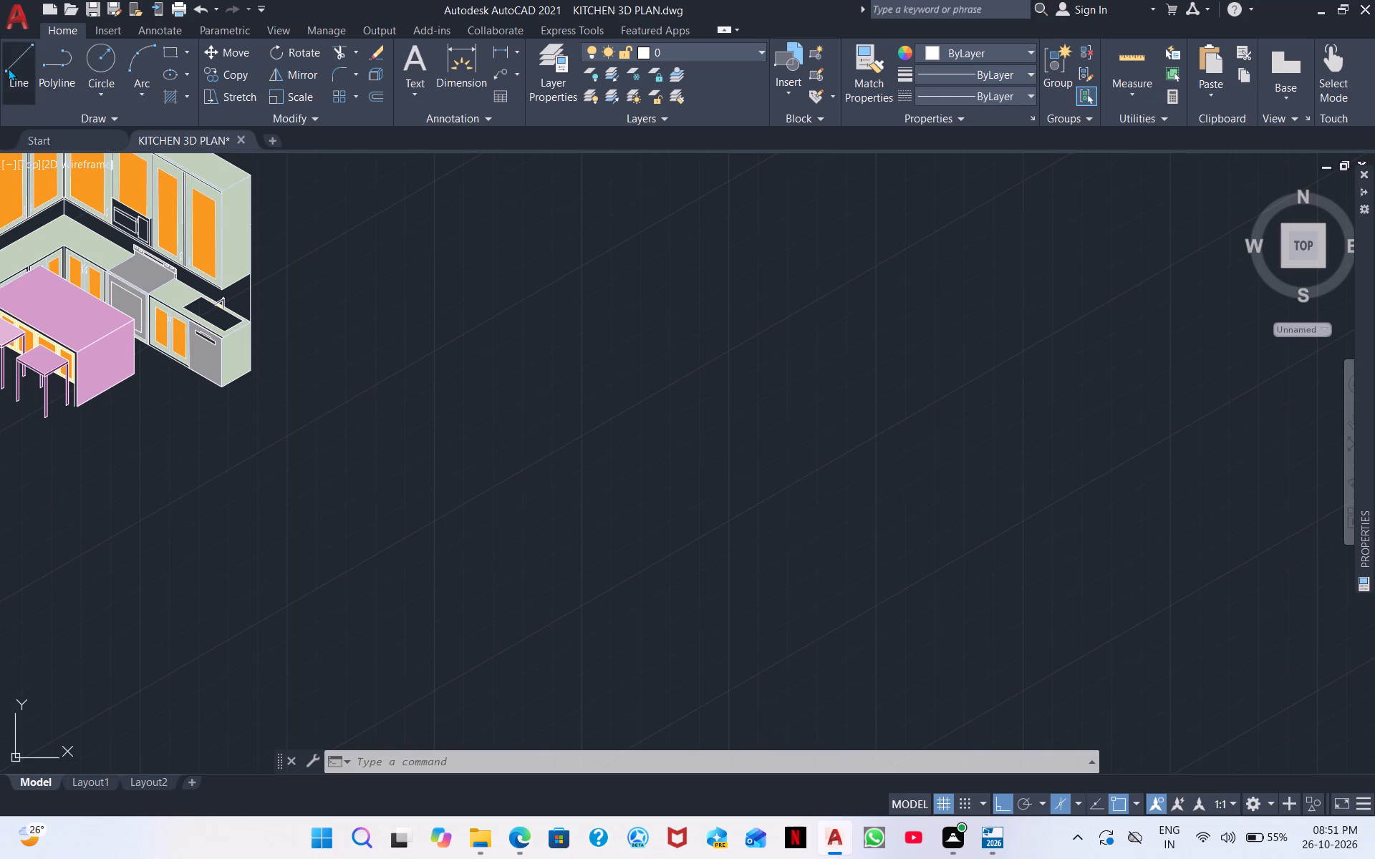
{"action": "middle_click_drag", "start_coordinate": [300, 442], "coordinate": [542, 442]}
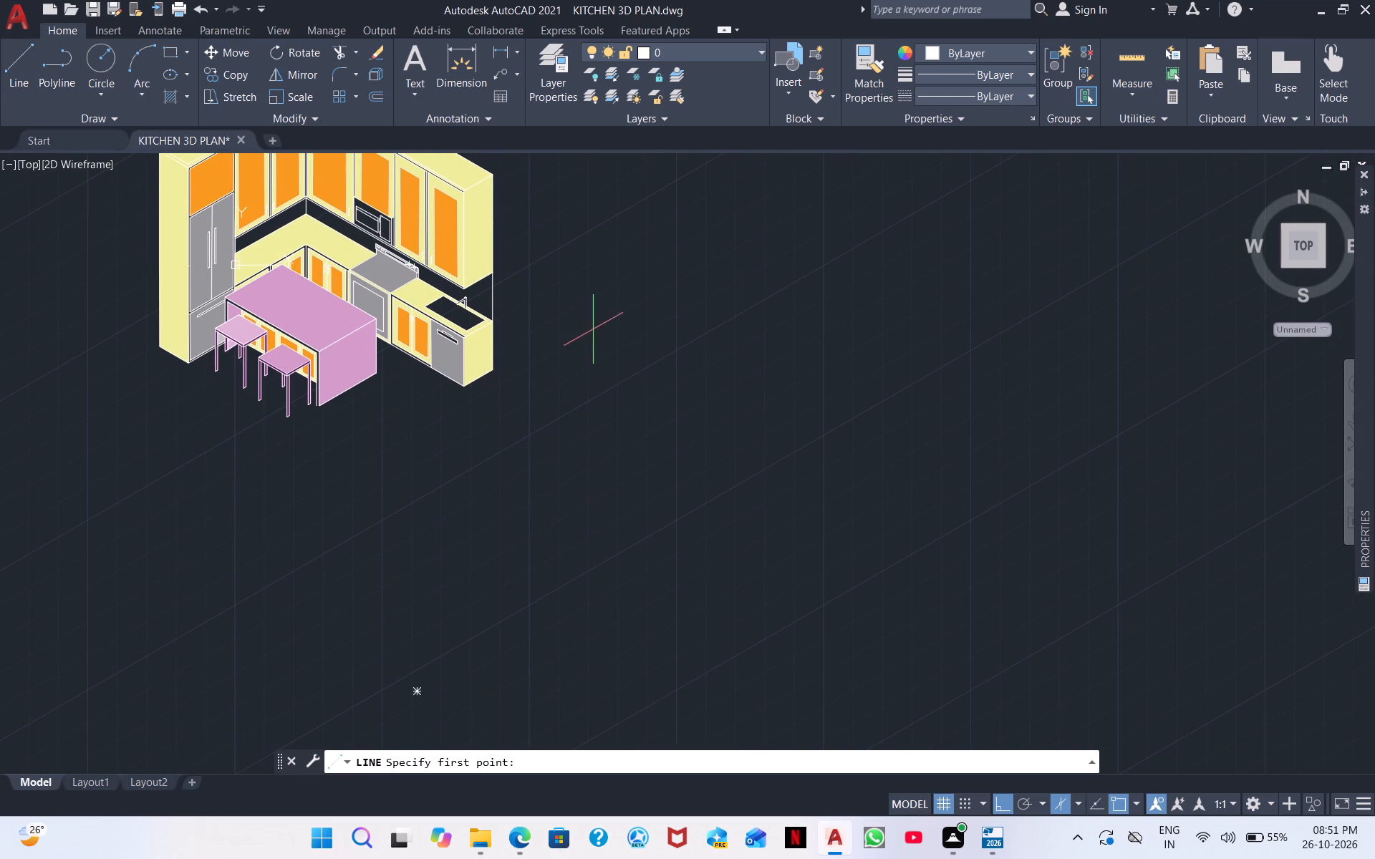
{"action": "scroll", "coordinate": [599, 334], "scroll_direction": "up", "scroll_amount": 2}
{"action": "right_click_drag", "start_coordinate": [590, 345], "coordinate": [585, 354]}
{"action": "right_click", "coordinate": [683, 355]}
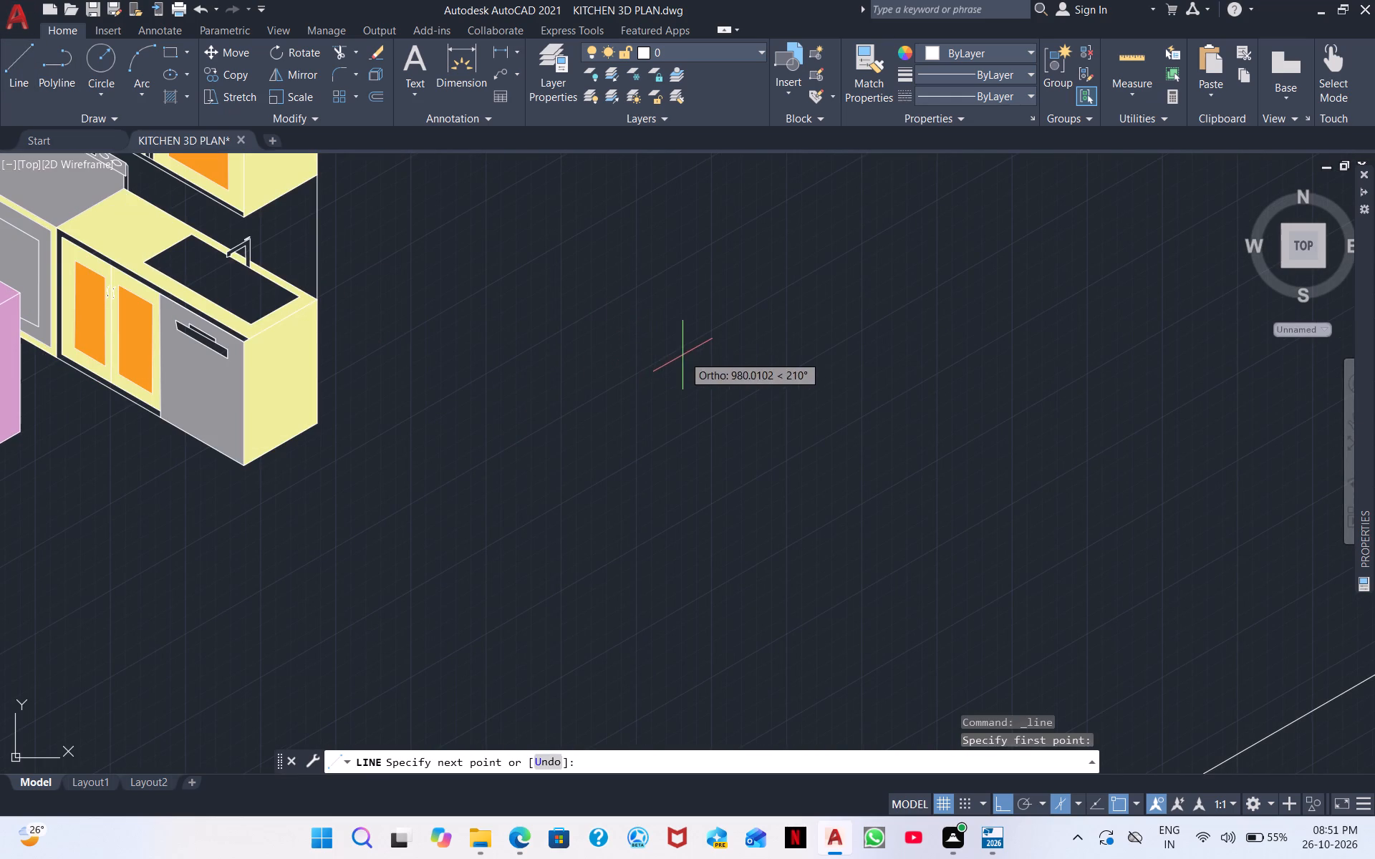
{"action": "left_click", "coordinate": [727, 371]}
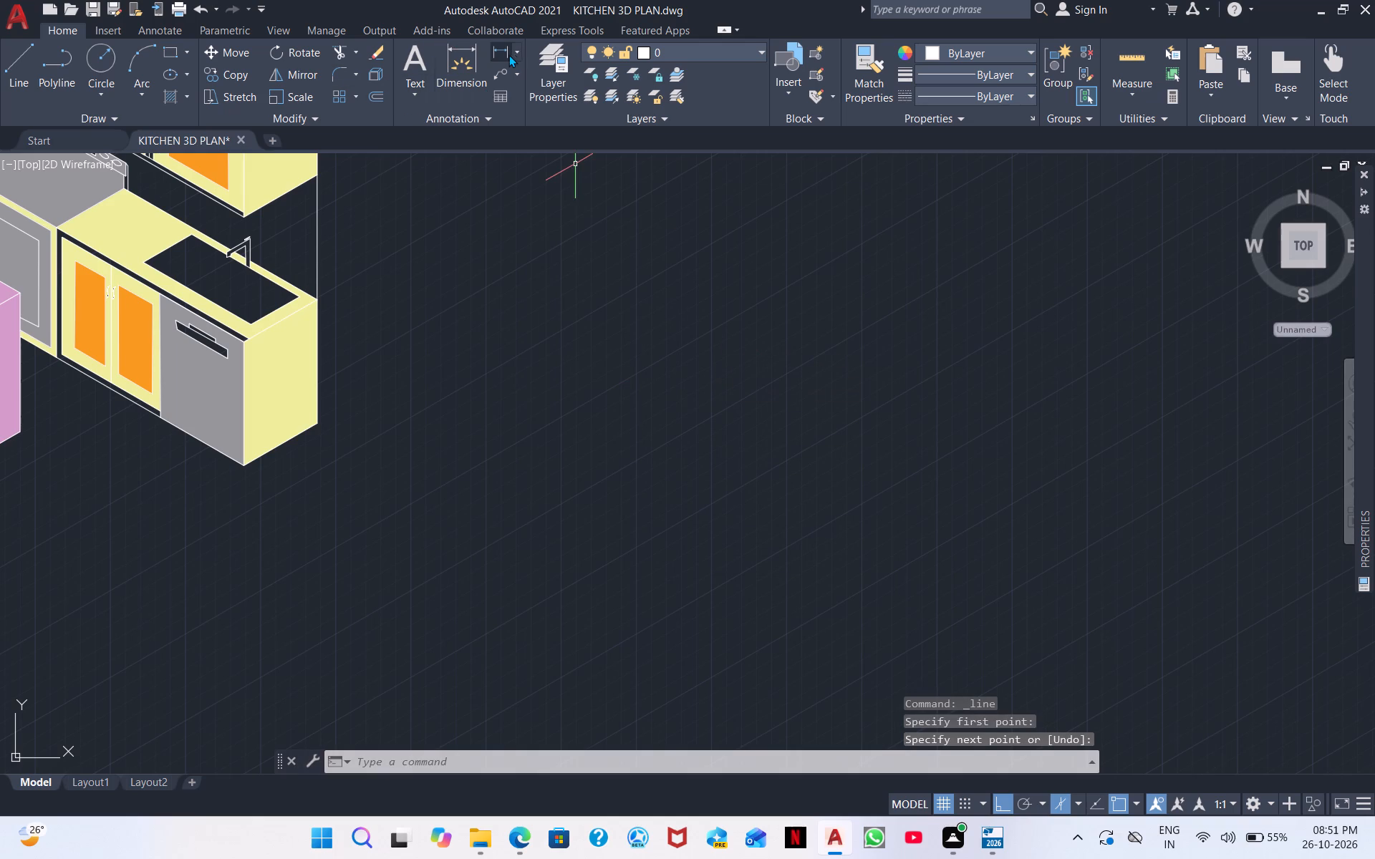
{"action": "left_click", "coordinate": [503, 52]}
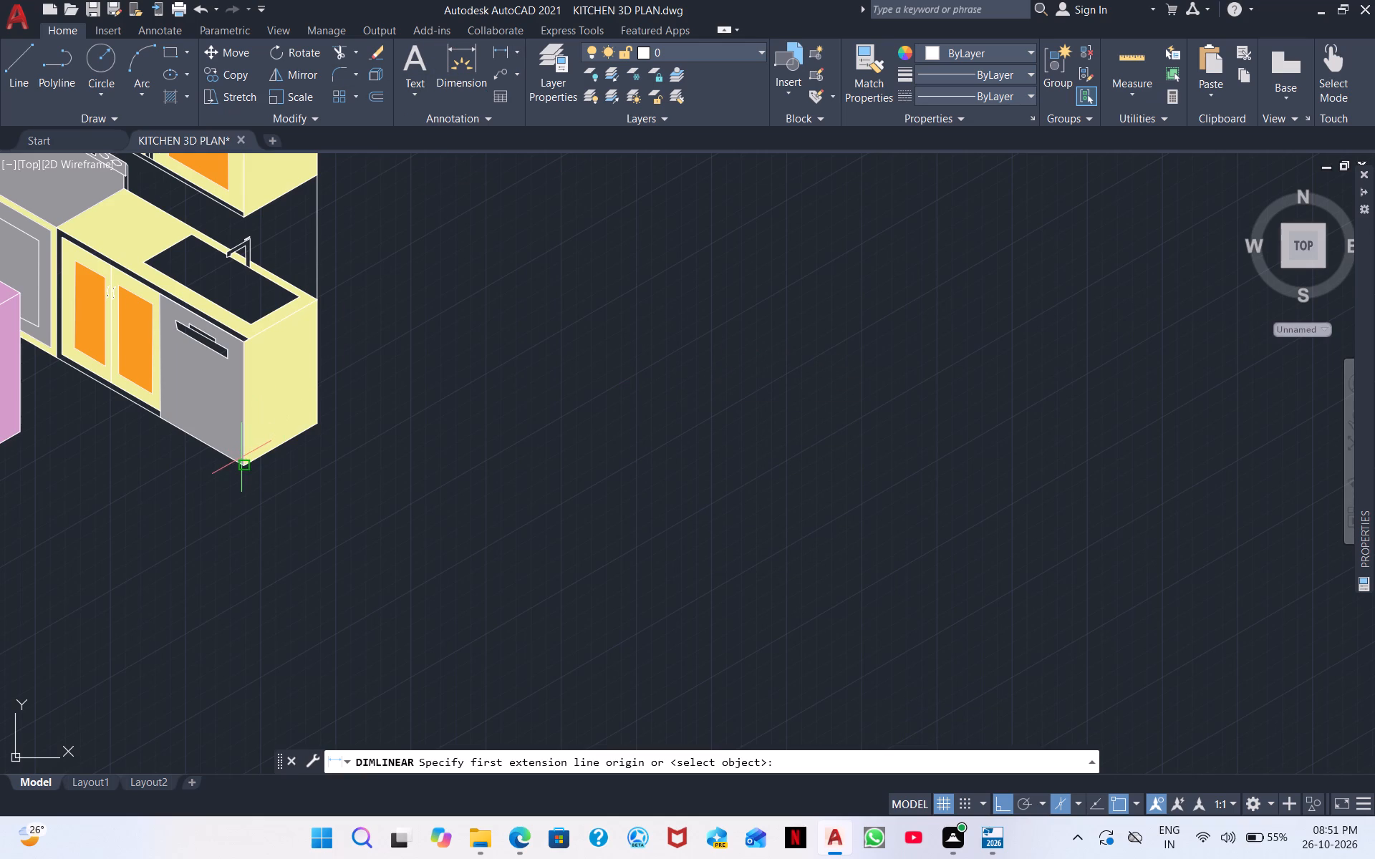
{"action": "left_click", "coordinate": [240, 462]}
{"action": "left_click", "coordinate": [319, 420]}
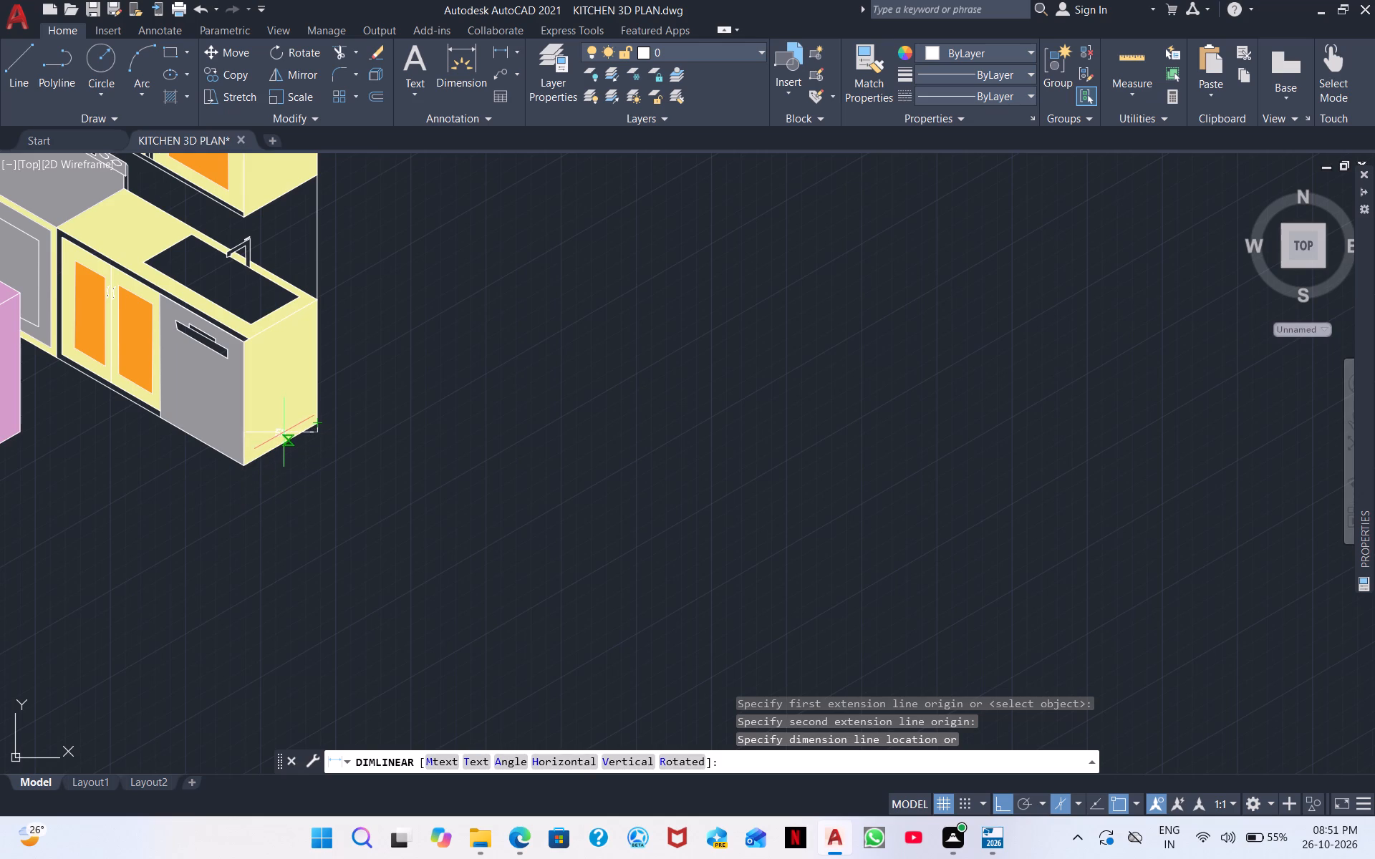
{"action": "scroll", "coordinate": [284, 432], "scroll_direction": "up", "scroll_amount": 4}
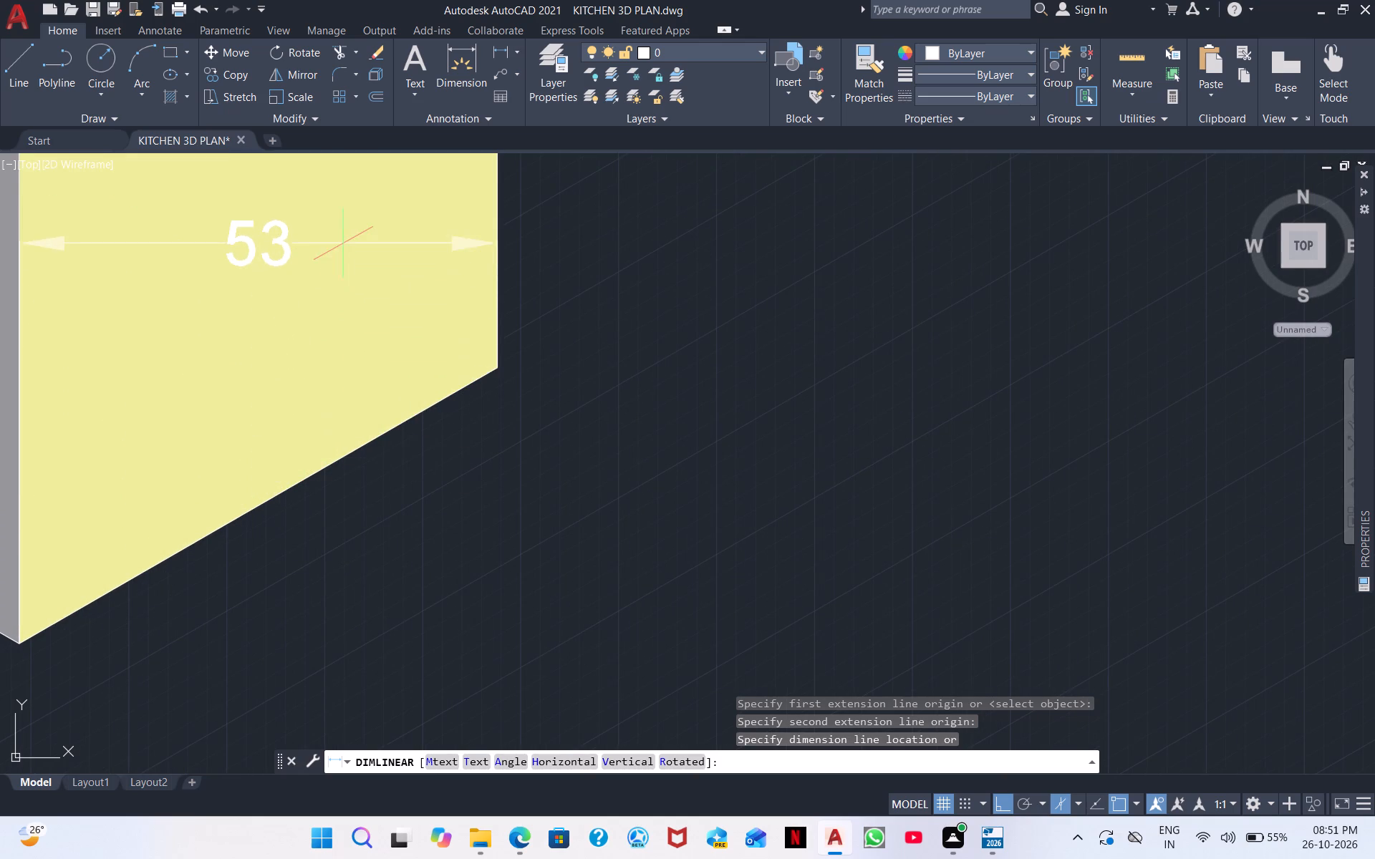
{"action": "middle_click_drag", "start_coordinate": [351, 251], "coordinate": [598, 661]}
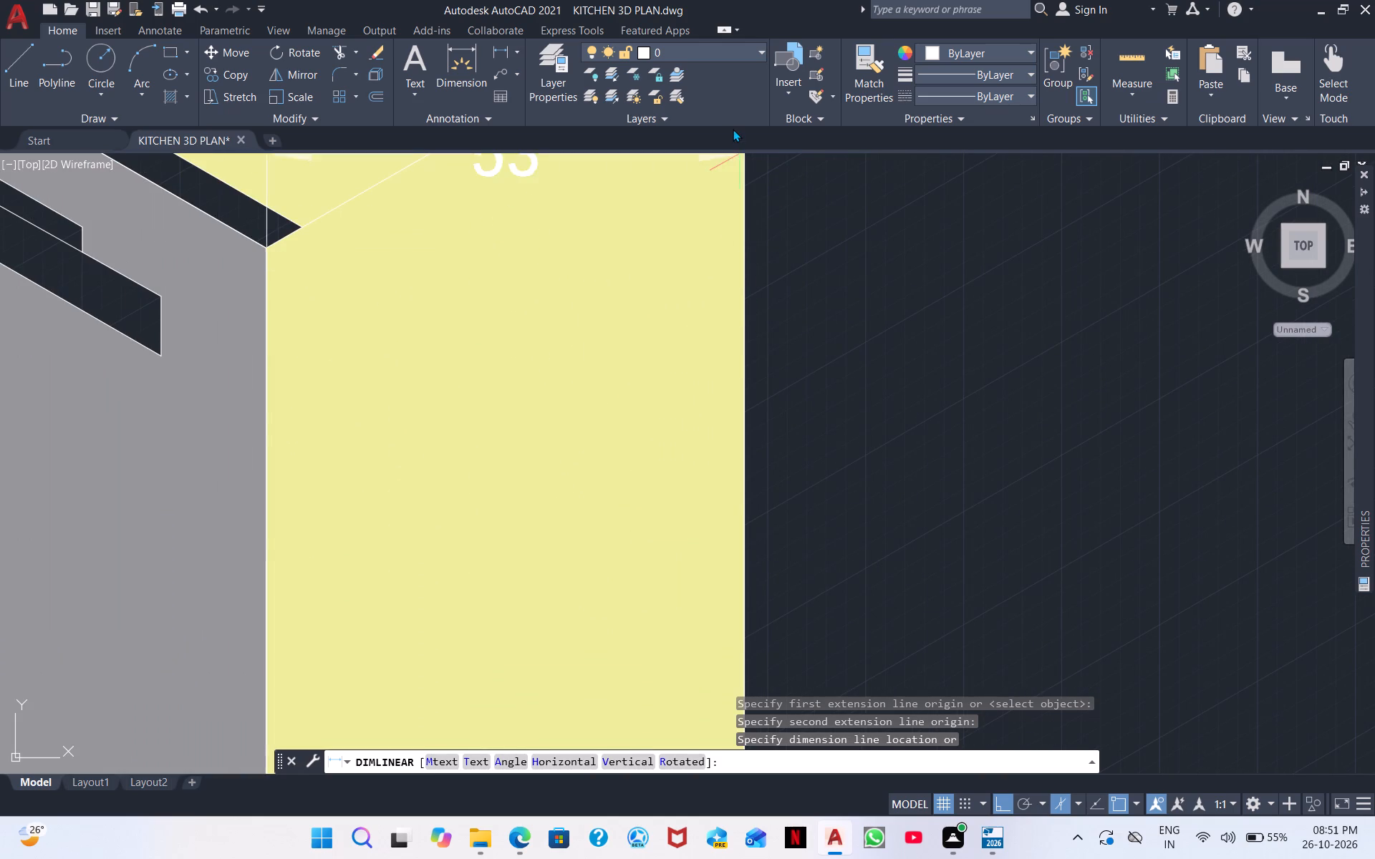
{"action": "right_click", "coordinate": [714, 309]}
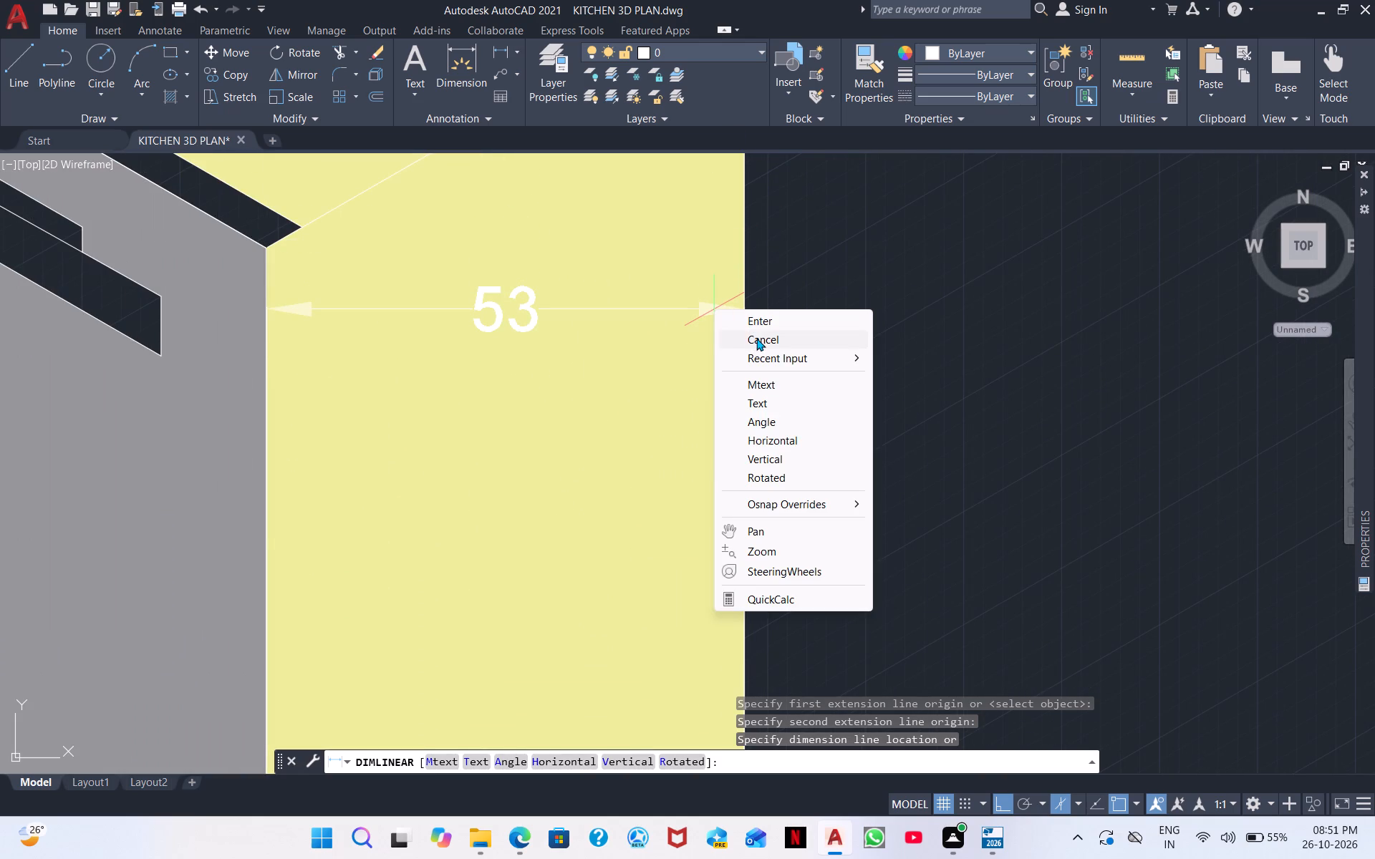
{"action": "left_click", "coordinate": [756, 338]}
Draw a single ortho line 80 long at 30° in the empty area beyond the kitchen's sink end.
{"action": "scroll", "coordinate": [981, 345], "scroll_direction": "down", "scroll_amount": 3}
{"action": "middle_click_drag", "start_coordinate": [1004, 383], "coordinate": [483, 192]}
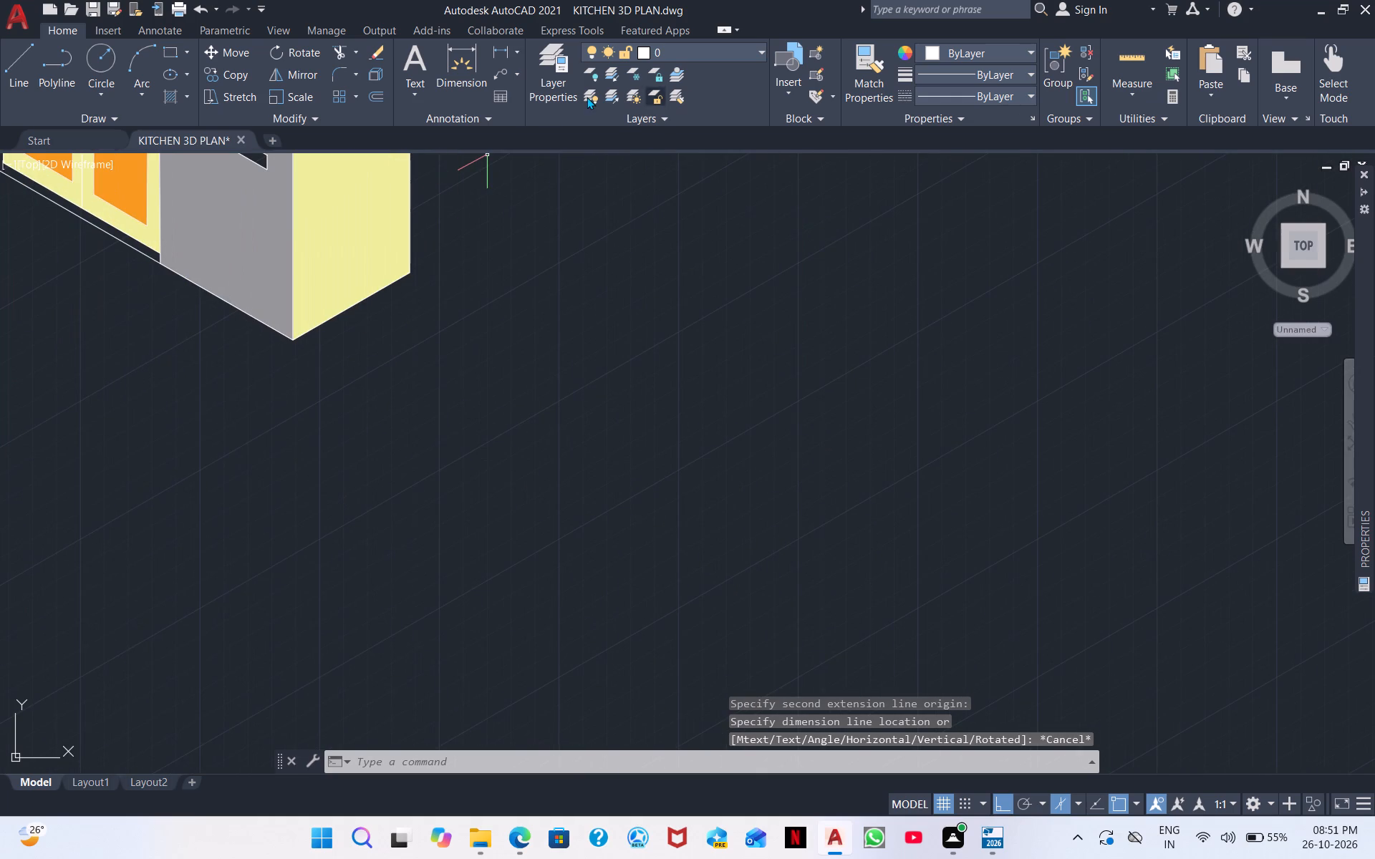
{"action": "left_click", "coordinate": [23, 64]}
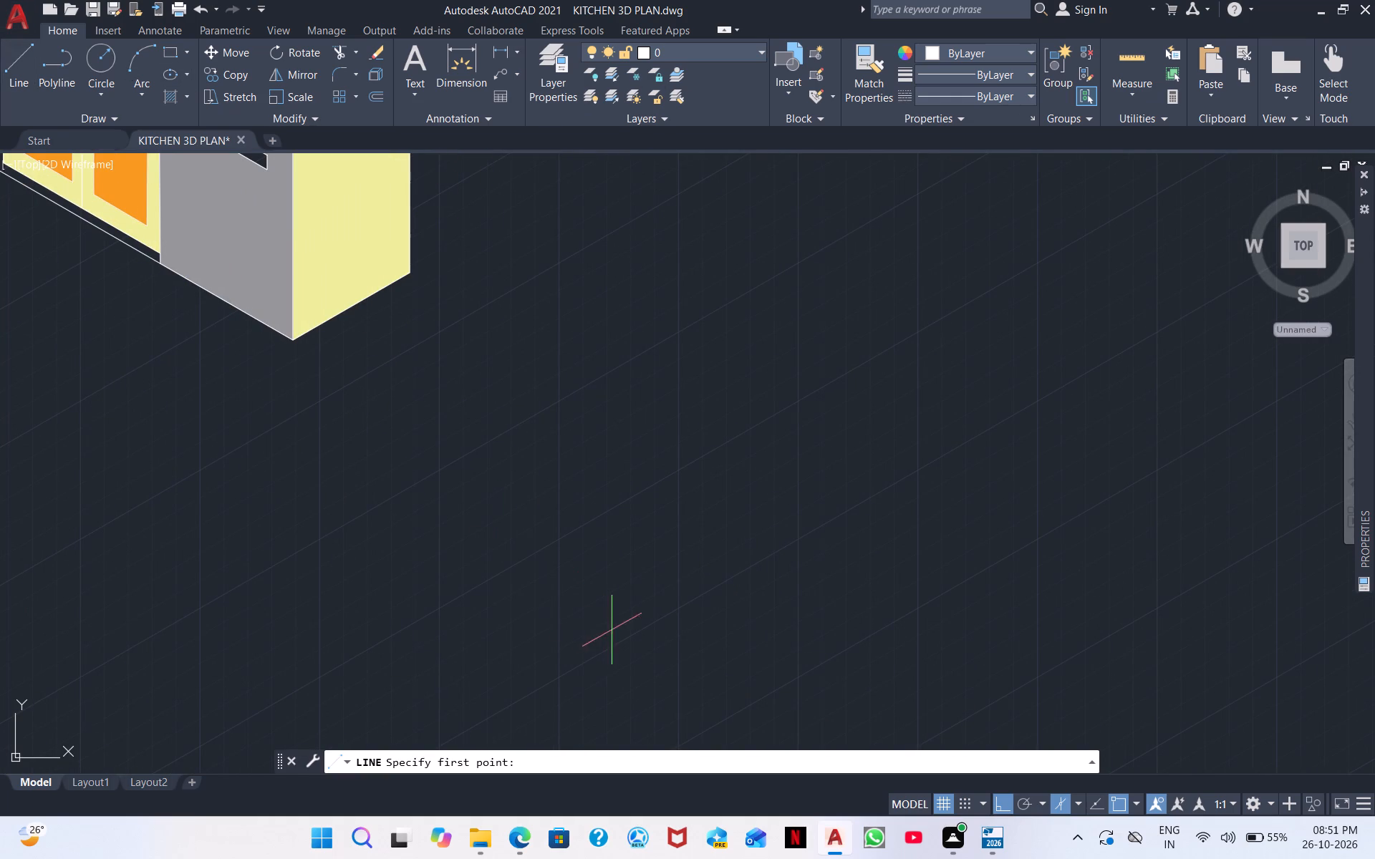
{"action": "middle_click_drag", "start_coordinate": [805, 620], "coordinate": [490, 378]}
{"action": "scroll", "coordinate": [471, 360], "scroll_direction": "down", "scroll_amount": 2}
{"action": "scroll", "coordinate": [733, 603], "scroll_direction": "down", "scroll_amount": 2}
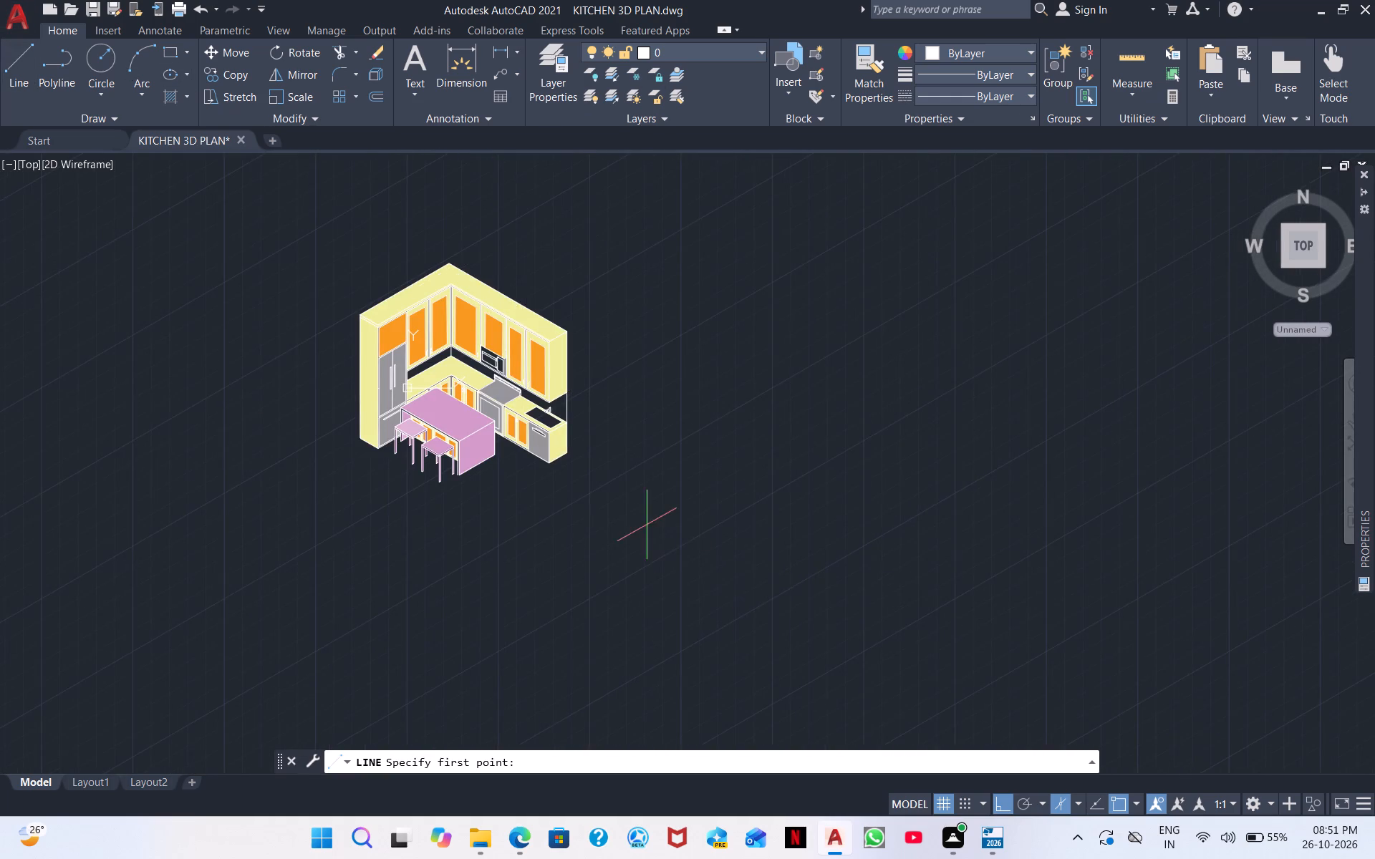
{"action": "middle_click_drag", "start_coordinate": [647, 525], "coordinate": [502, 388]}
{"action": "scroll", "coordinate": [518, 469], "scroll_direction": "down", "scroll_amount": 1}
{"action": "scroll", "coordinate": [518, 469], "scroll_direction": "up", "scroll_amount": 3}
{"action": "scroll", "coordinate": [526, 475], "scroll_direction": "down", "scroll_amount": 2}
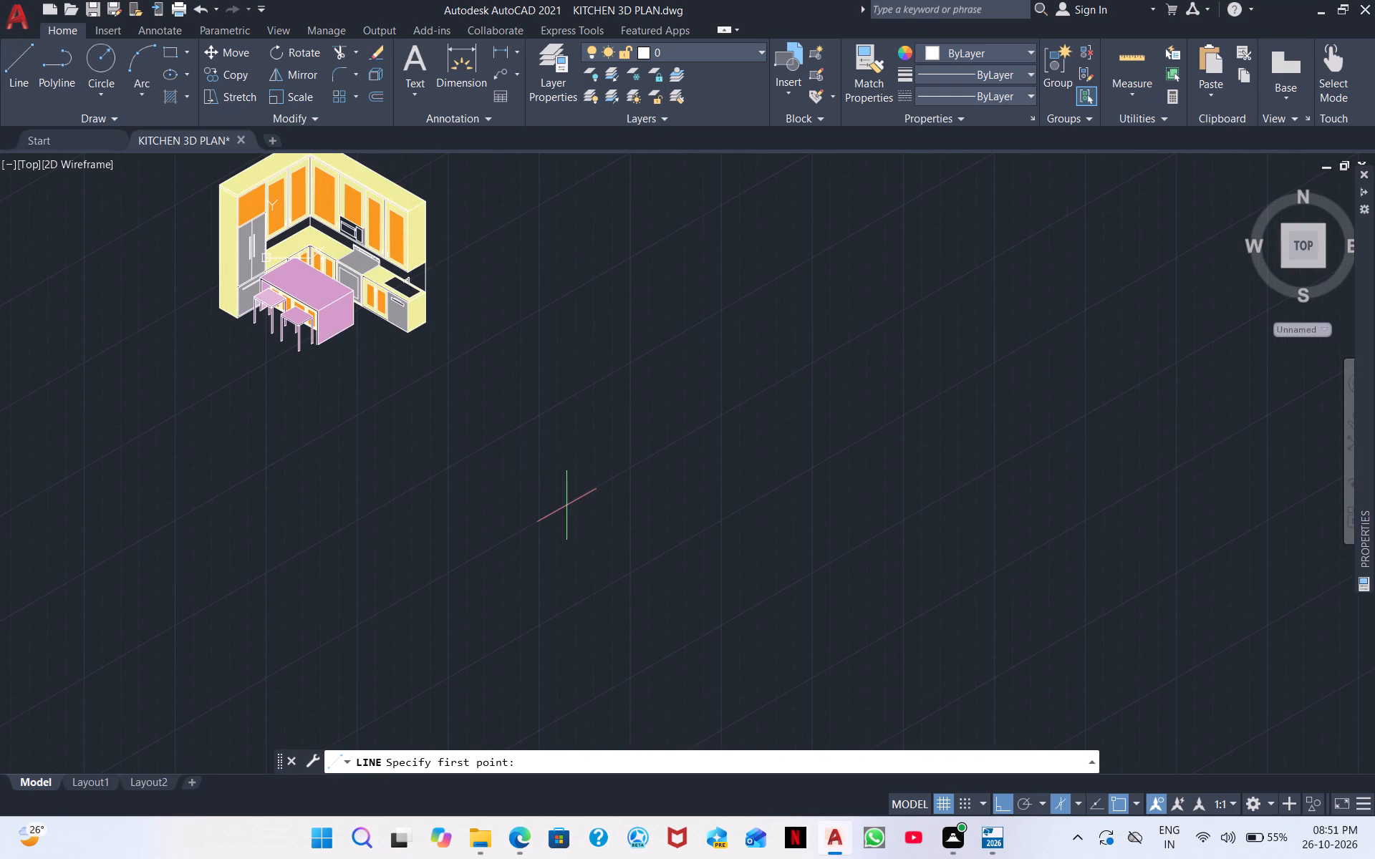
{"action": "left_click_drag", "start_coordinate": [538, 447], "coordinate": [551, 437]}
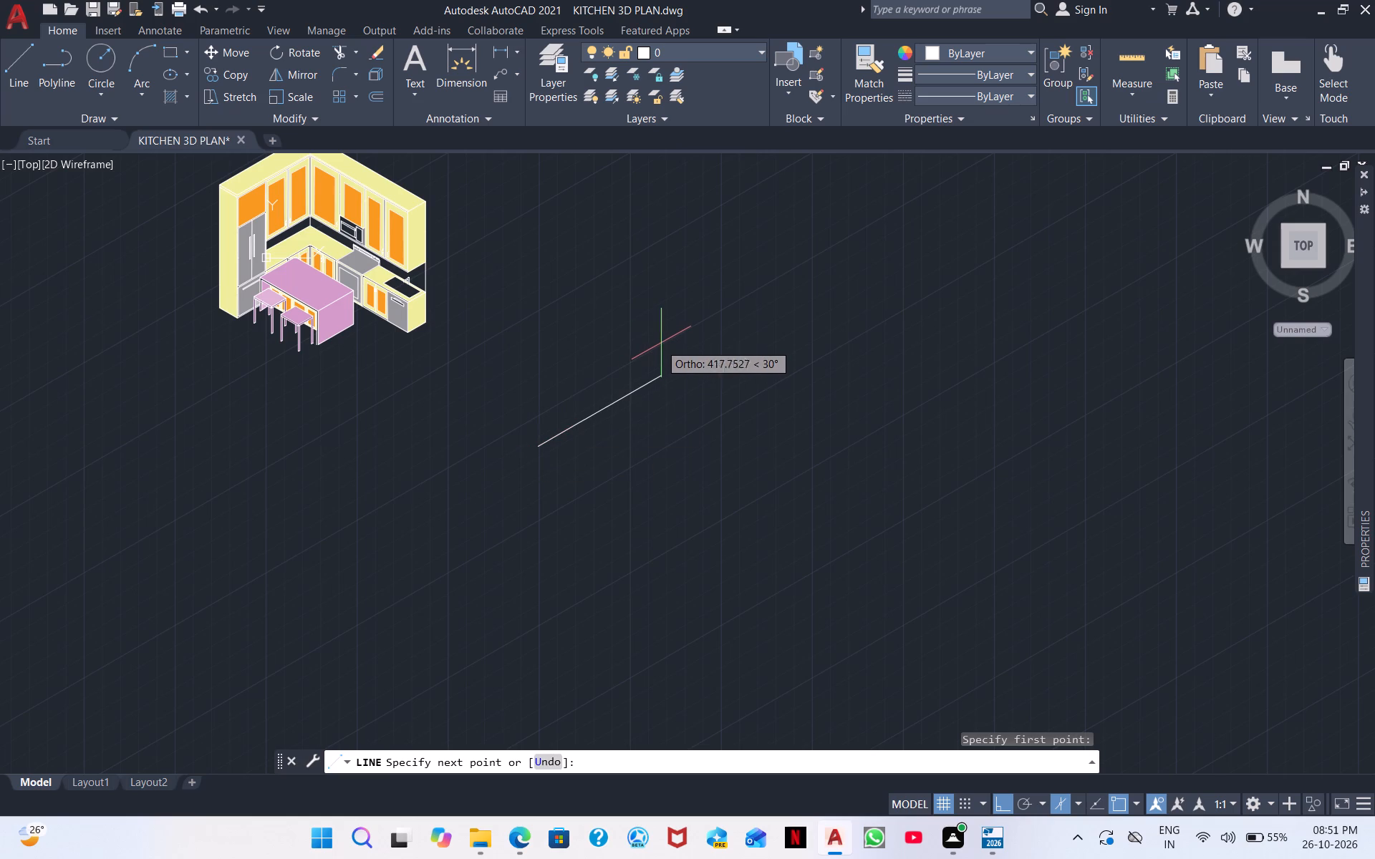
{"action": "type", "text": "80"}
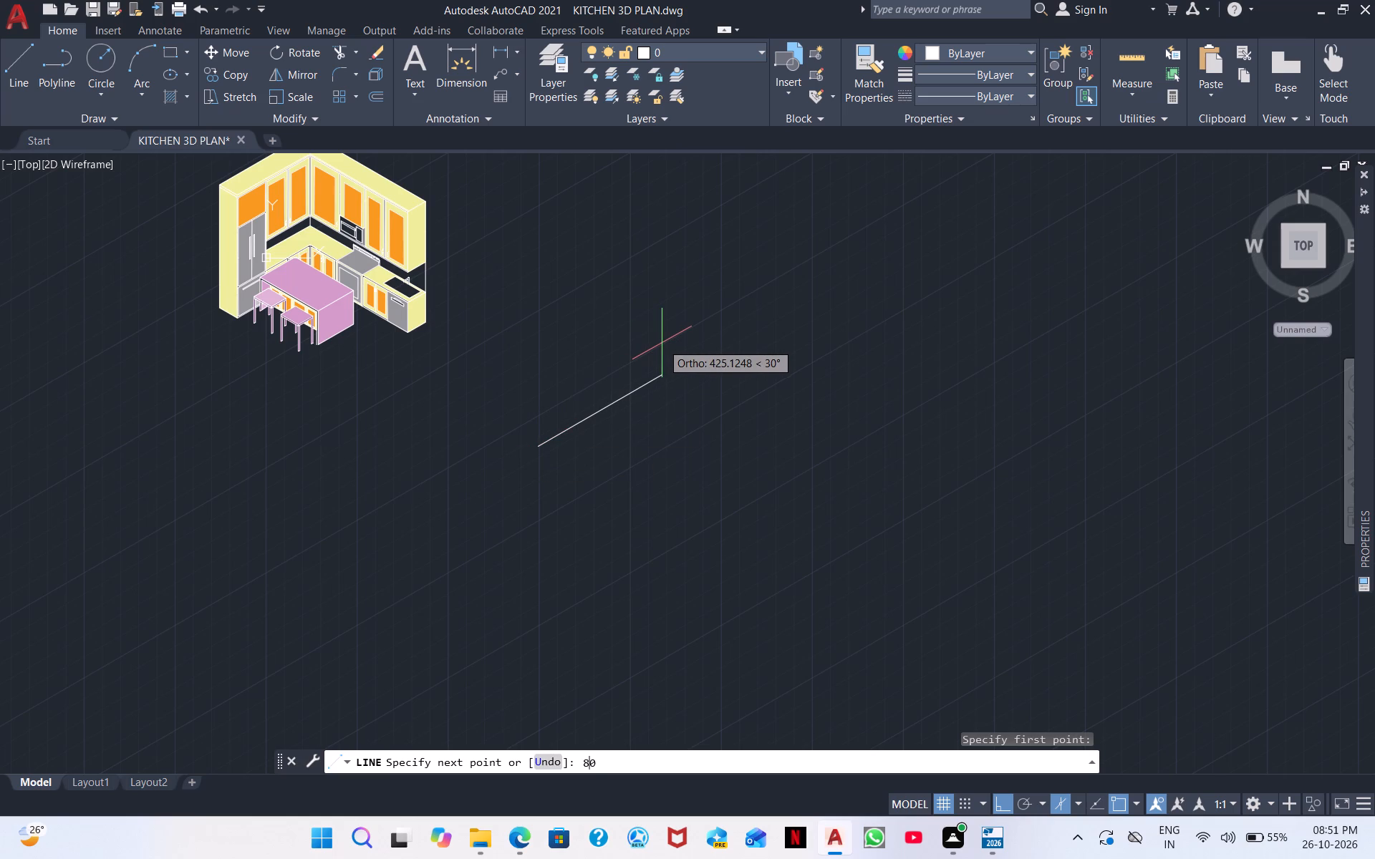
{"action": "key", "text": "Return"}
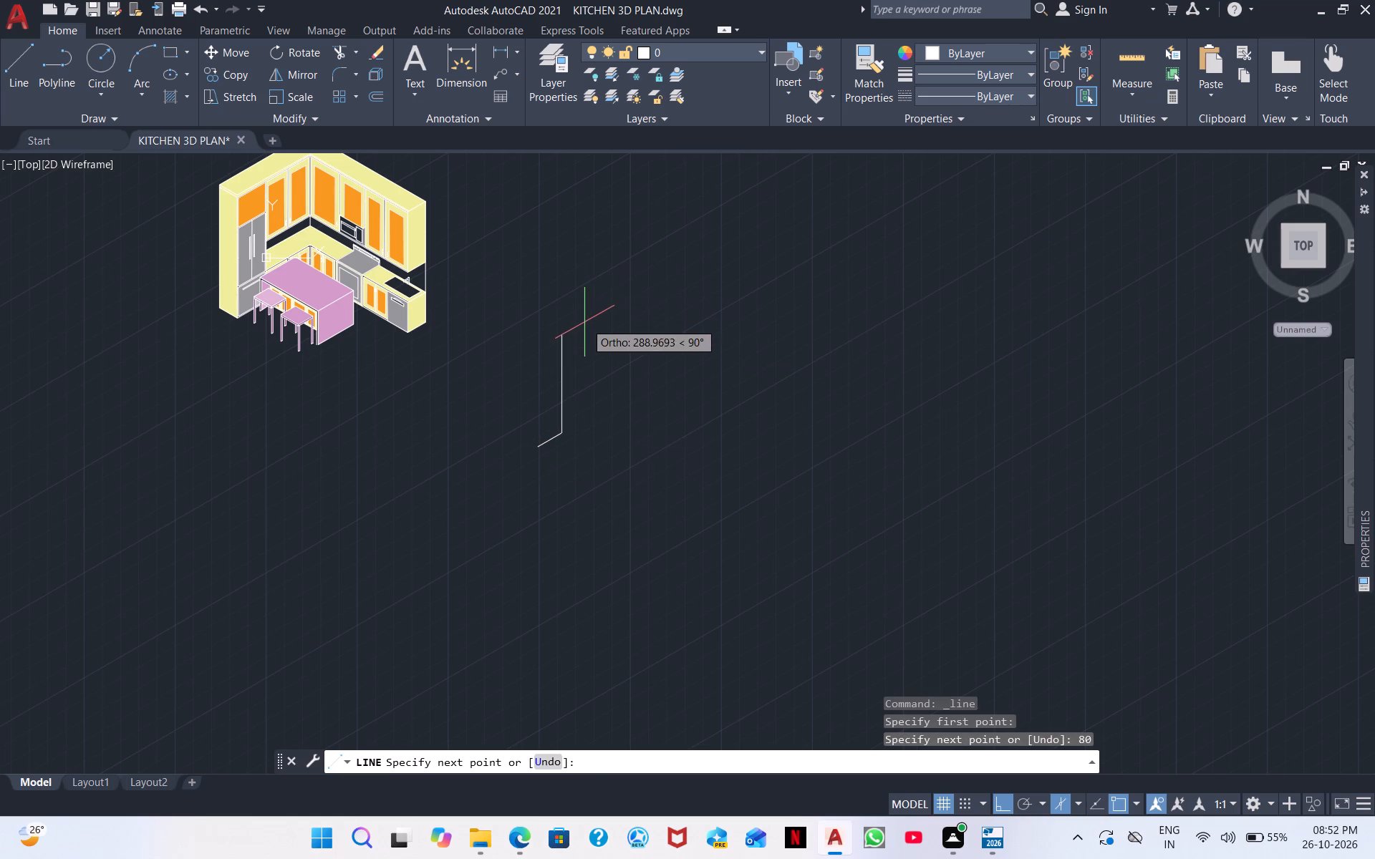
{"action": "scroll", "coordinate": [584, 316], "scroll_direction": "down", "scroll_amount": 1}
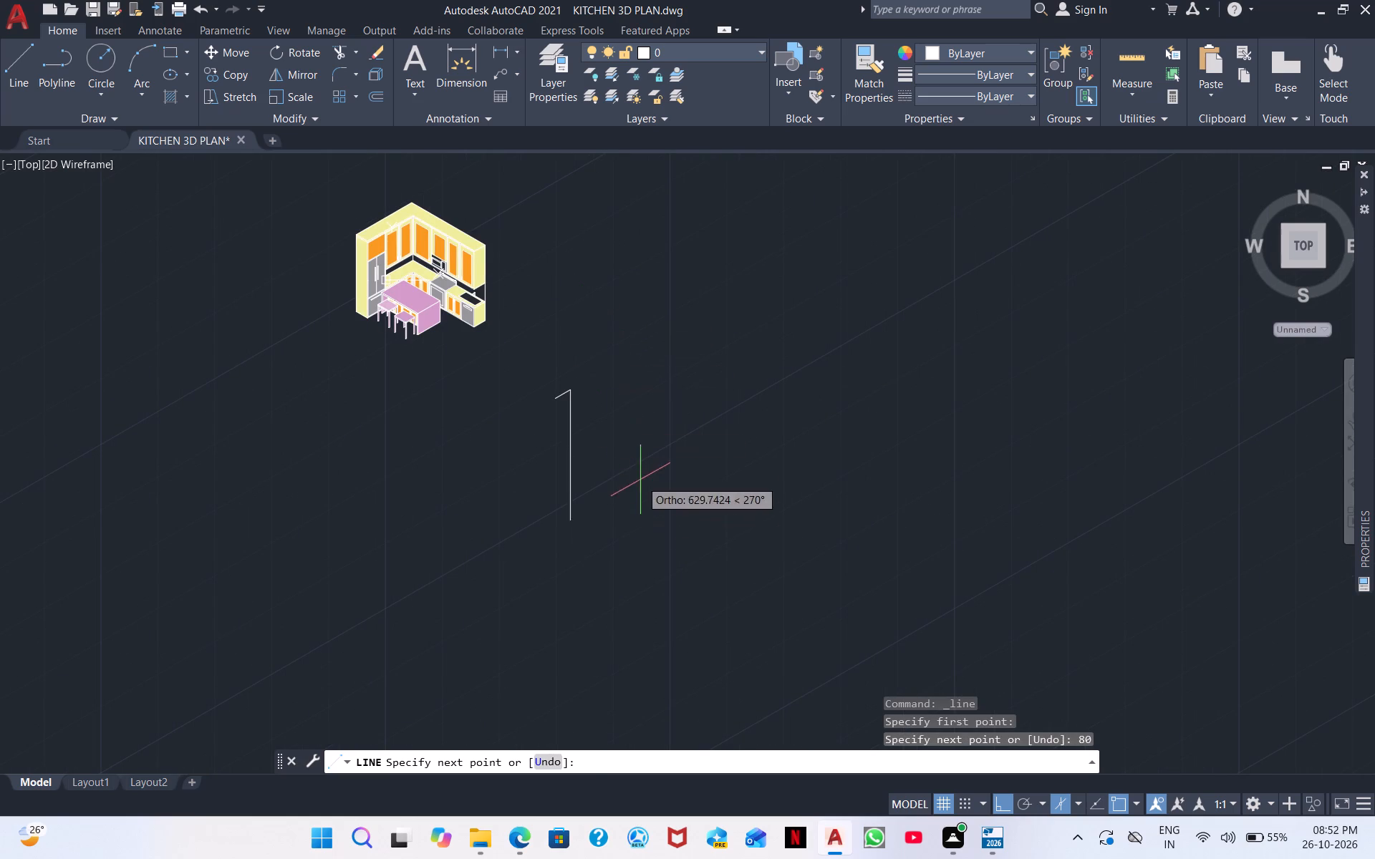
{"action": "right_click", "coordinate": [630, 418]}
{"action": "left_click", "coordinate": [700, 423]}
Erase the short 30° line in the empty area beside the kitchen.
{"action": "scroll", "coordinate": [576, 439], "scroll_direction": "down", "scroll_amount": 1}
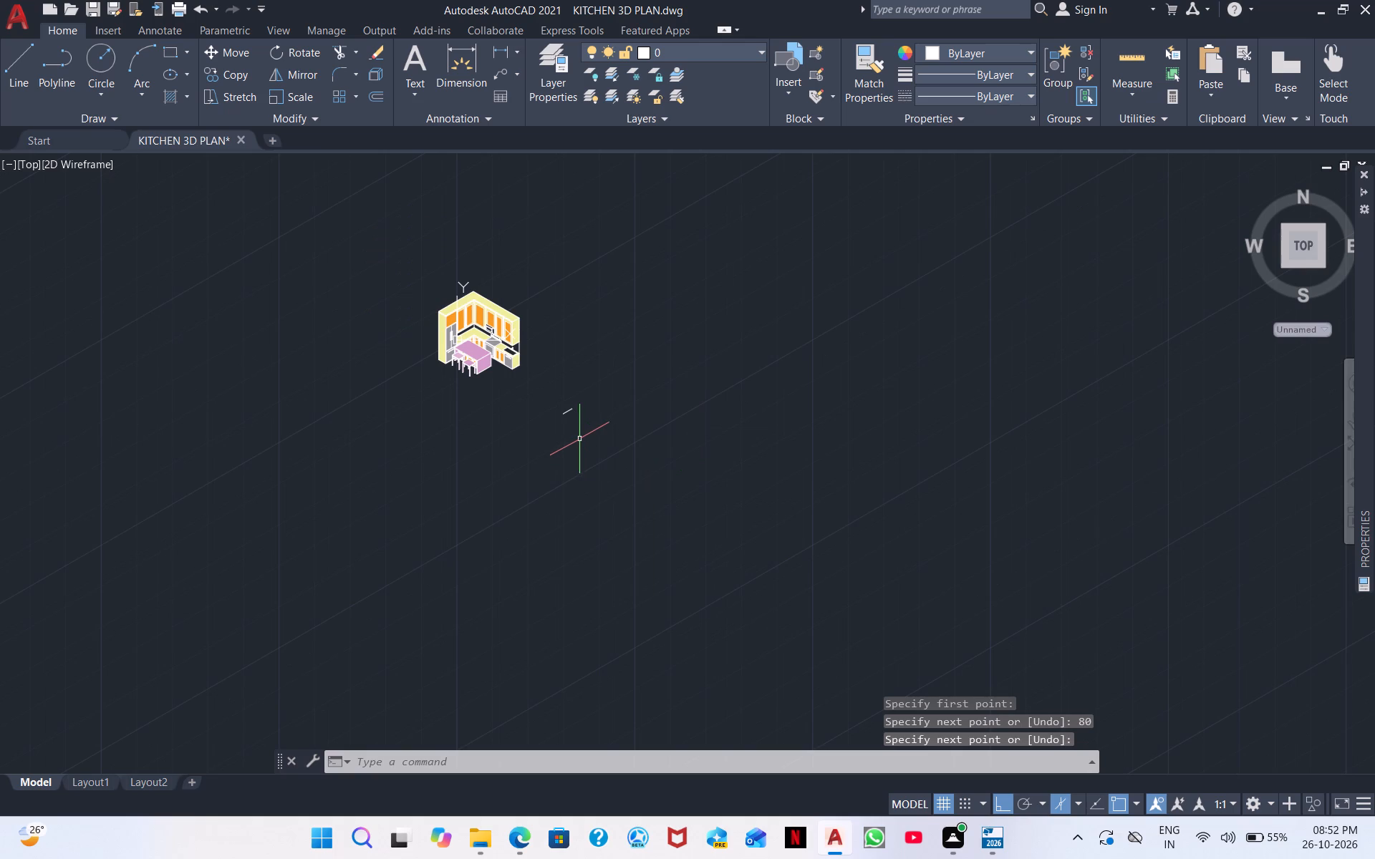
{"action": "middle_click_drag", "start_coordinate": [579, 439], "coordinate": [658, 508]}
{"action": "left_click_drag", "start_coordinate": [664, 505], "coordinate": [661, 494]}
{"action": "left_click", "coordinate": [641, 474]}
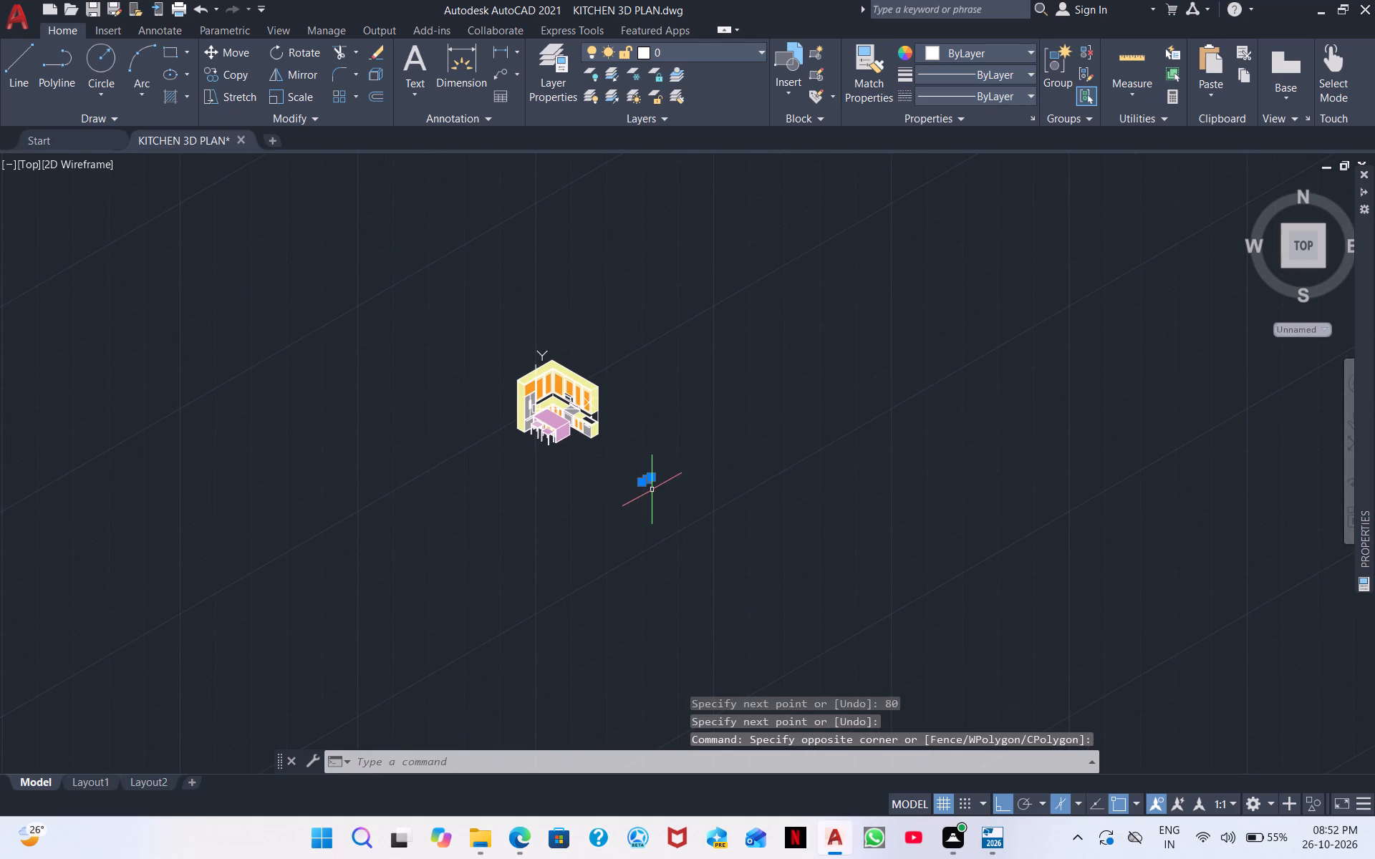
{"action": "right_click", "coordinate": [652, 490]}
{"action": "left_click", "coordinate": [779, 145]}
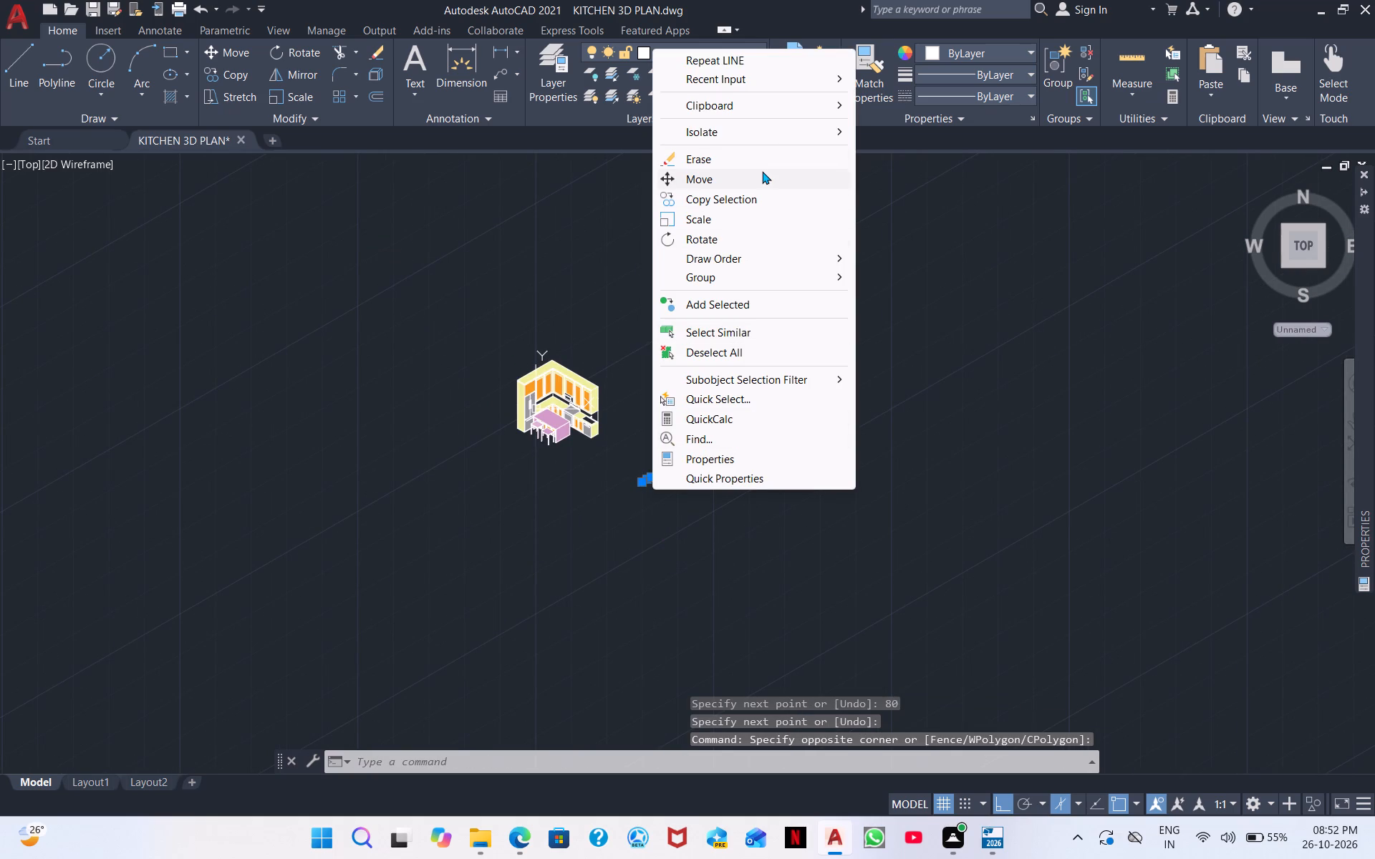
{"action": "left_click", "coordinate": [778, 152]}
Move the whole kitchen drawing about 820 units along the 30° isometric direction, away from the coordinate origin.
{"action": "scroll", "coordinate": [587, 409], "scroll_direction": "up", "scroll_amount": 3}
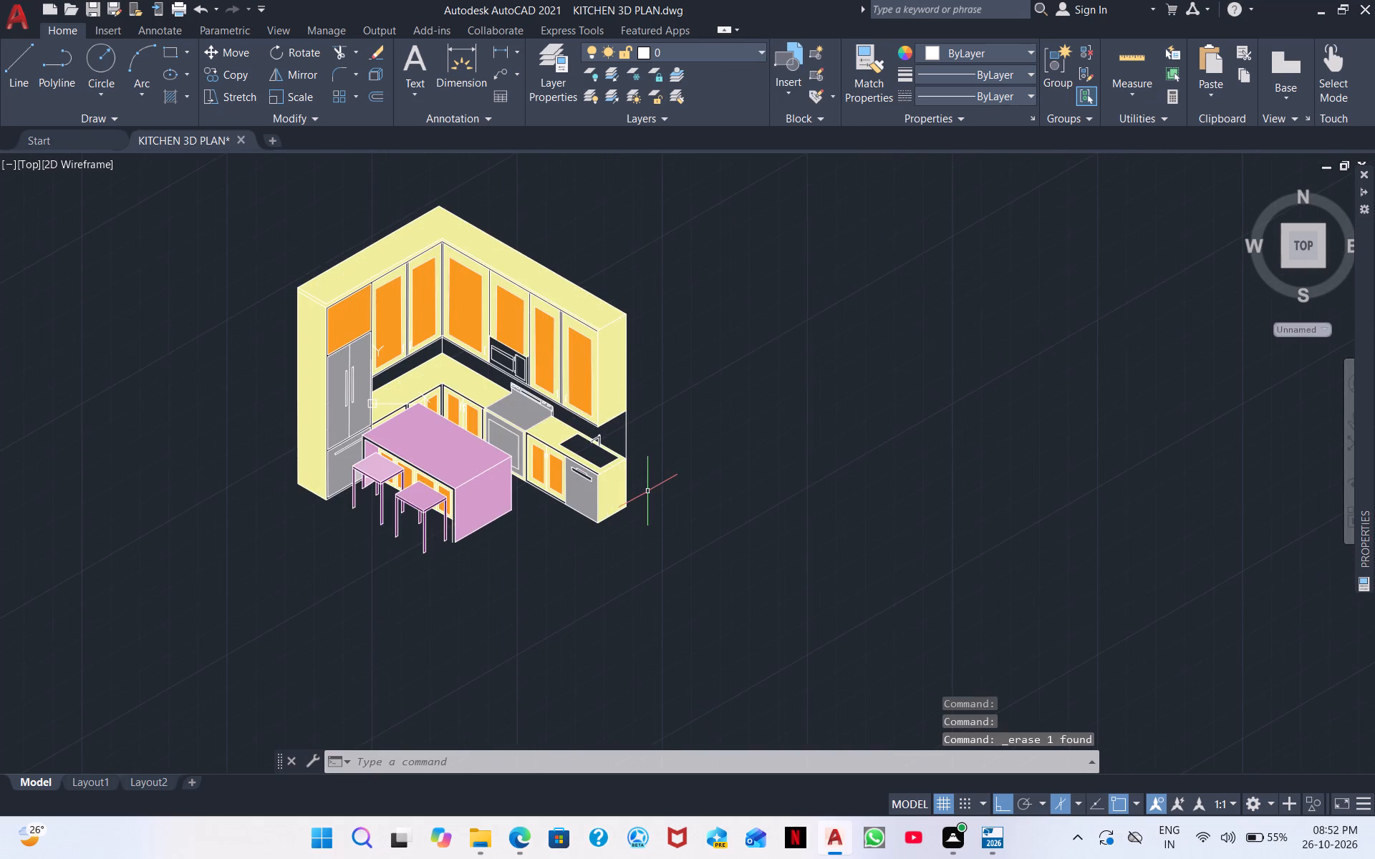
{"action": "scroll", "coordinate": [648, 492], "scroll_direction": "up", "scroll_amount": 1}
{"action": "middle_click_drag", "start_coordinate": [600, 504], "coordinate": [886, 480]}
{"action": "scroll", "coordinate": [847, 502], "scroll_direction": "down", "scroll_amount": 2}
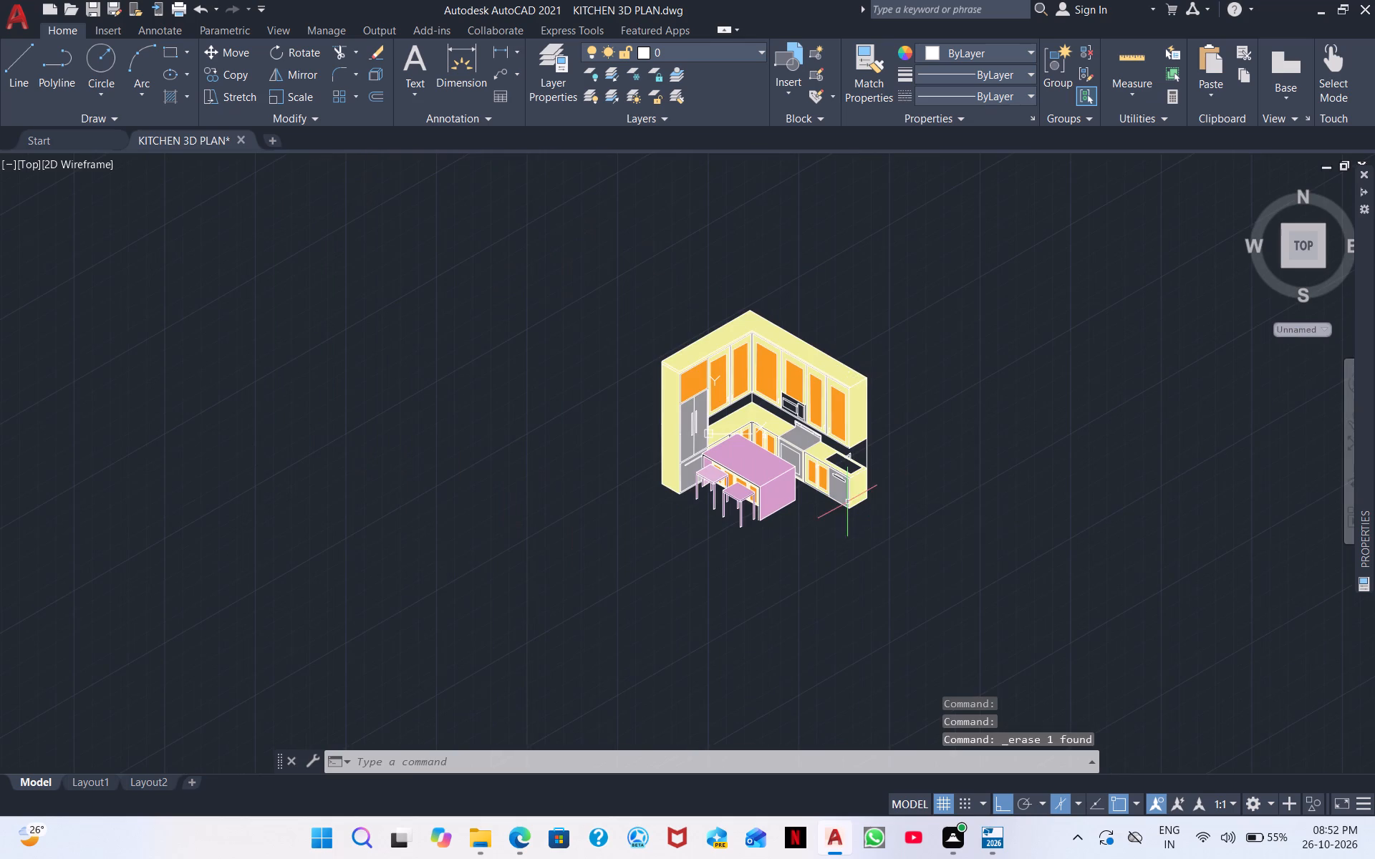
{"action": "left_click", "coordinate": [982, 553]}
{"action": "left_click", "coordinate": [604, 282]}
{"action": "right_click", "coordinate": [571, 376]}
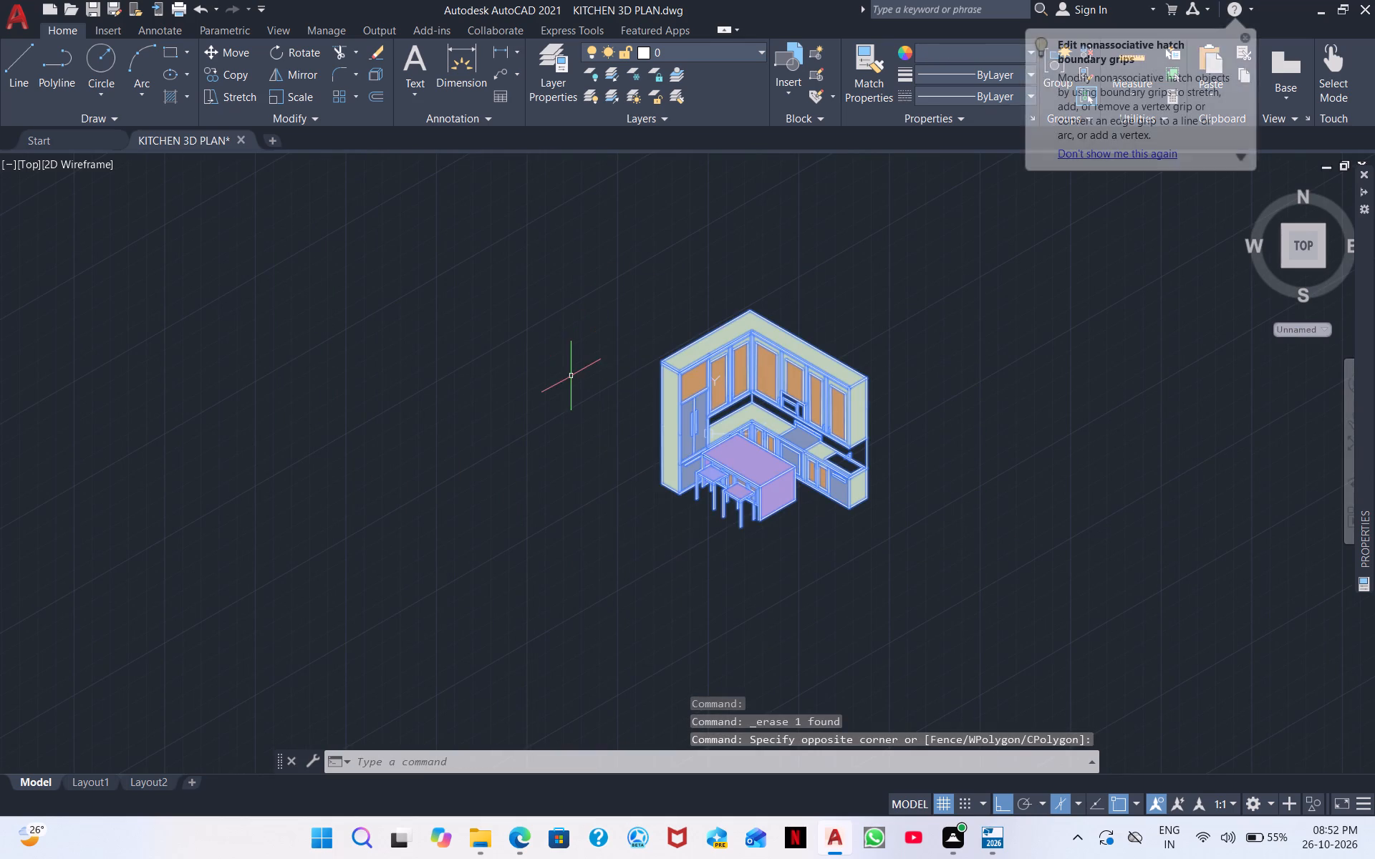
{"action": "left_click", "coordinate": [665, 511]}
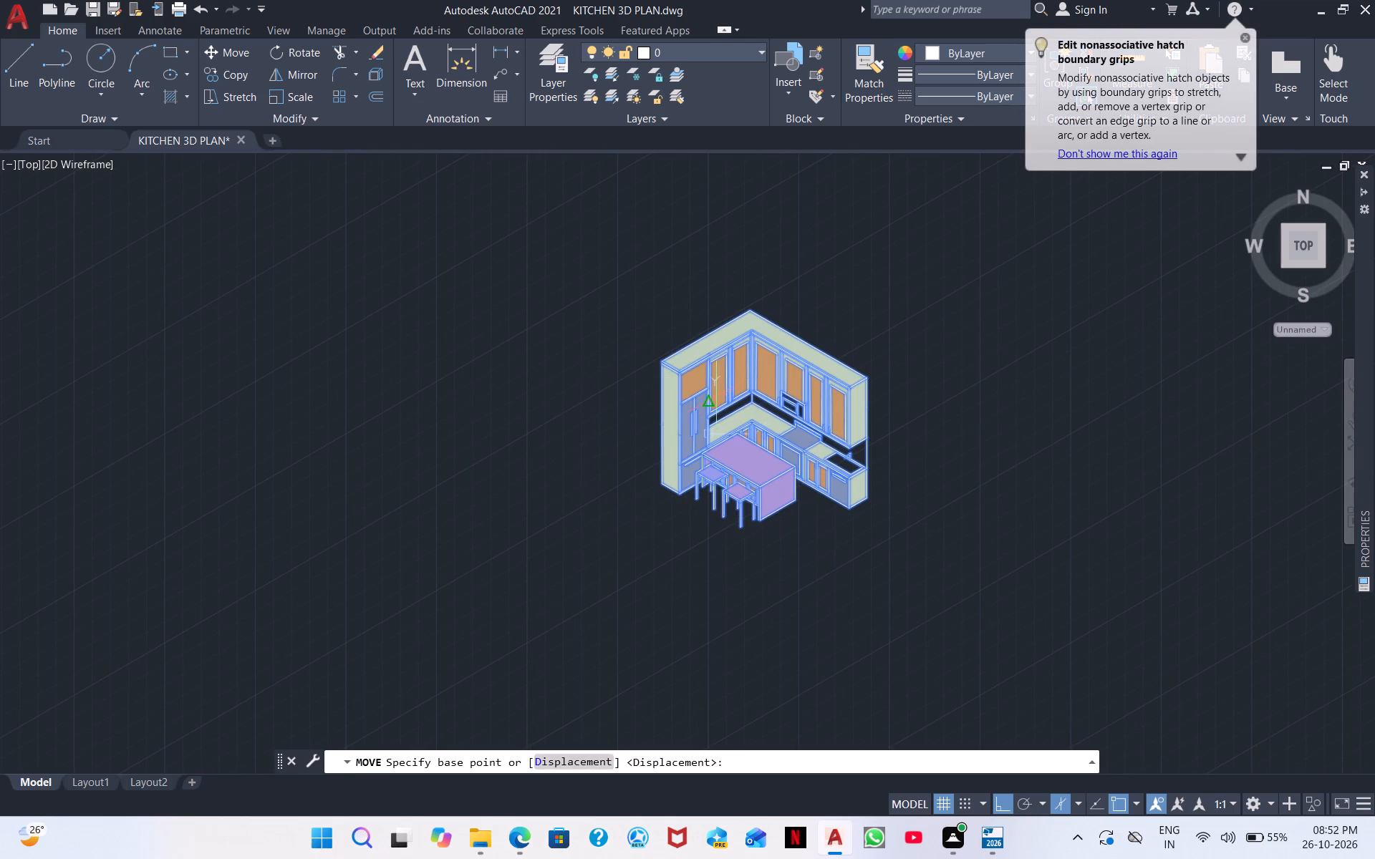
{"action": "left_click", "coordinate": [743, 388]}
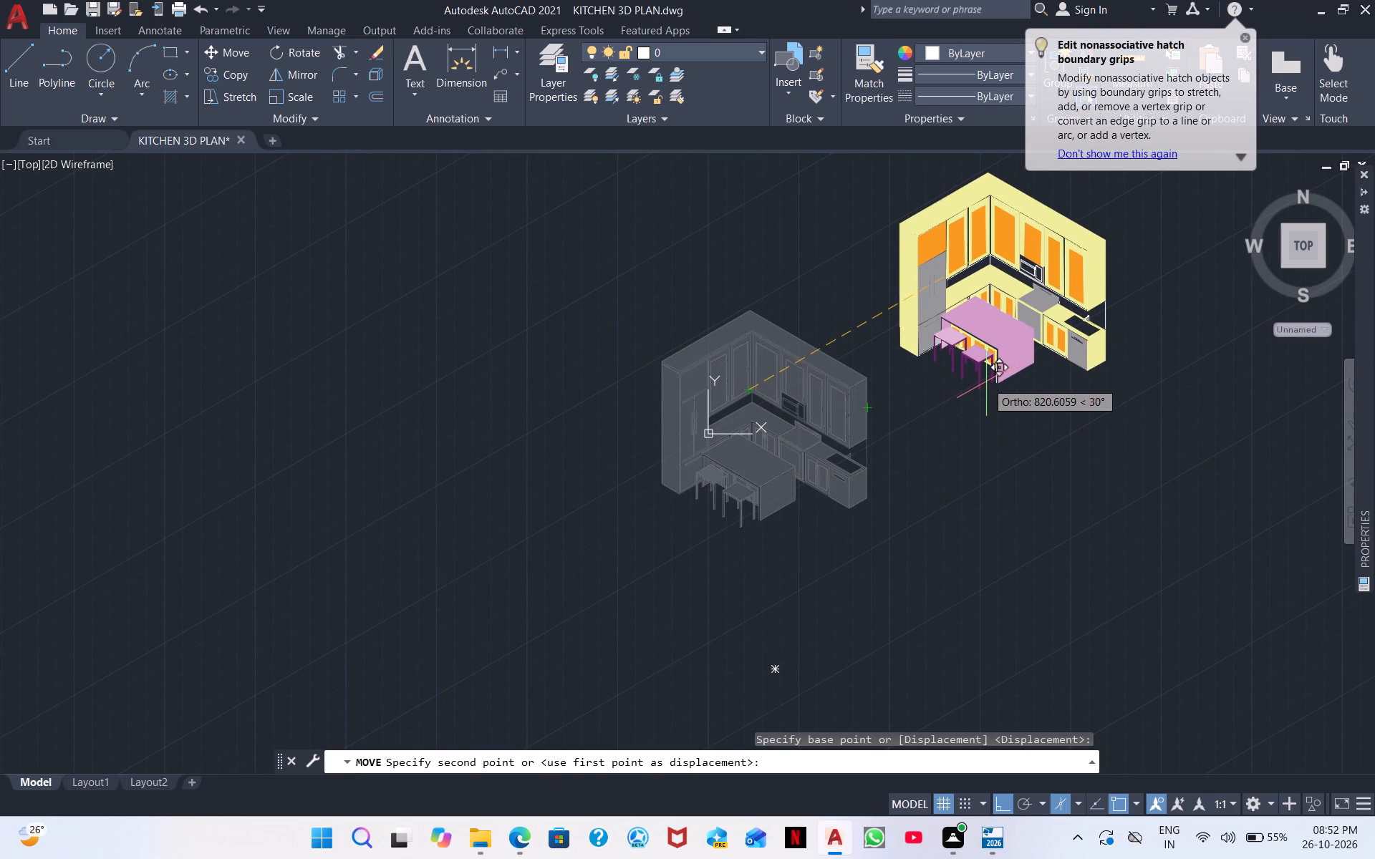
{"action": "left_click", "coordinate": [986, 382]}
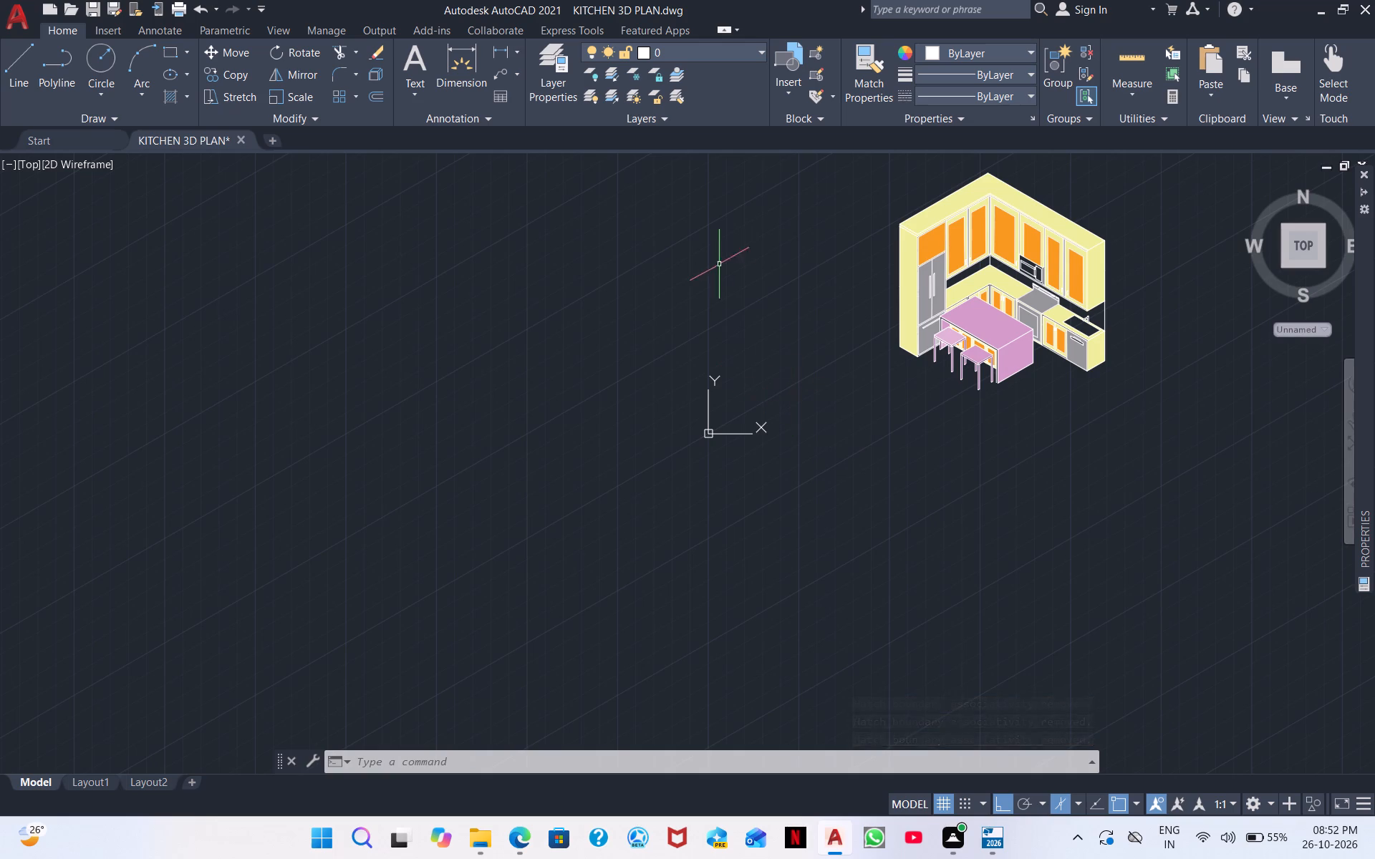
Move the whole kitchen drawing about 480 units further along the 30° isometric direction, away from the coordinate origin.
{"action": "middle_click_drag", "start_coordinate": [722, 276], "coordinate": [413, 465]}
{"action": "scroll", "coordinate": [523, 466], "scroll_direction": "up", "scroll_amount": 2}
{"action": "middle_click_drag", "start_coordinate": [593, 466], "coordinate": [486, 308]}
{"action": "scroll", "coordinate": [510, 341], "scroll_direction": "down", "scroll_amount": 1}
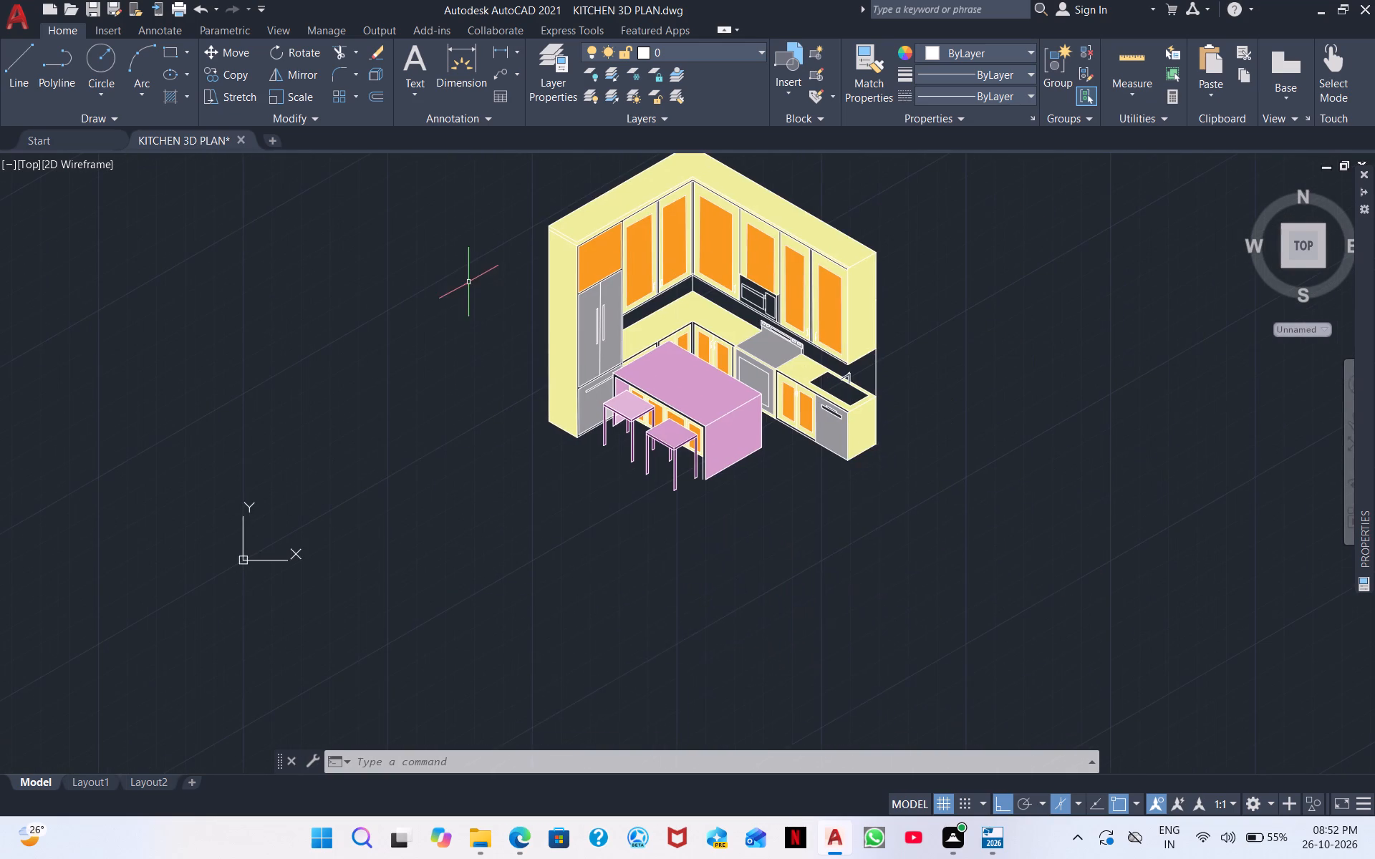
{"action": "left_click", "coordinate": [940, 549]}
{"action": "middle_click_drag", "start_coordinate": [526, 210], "coordinate": [529, 220]}
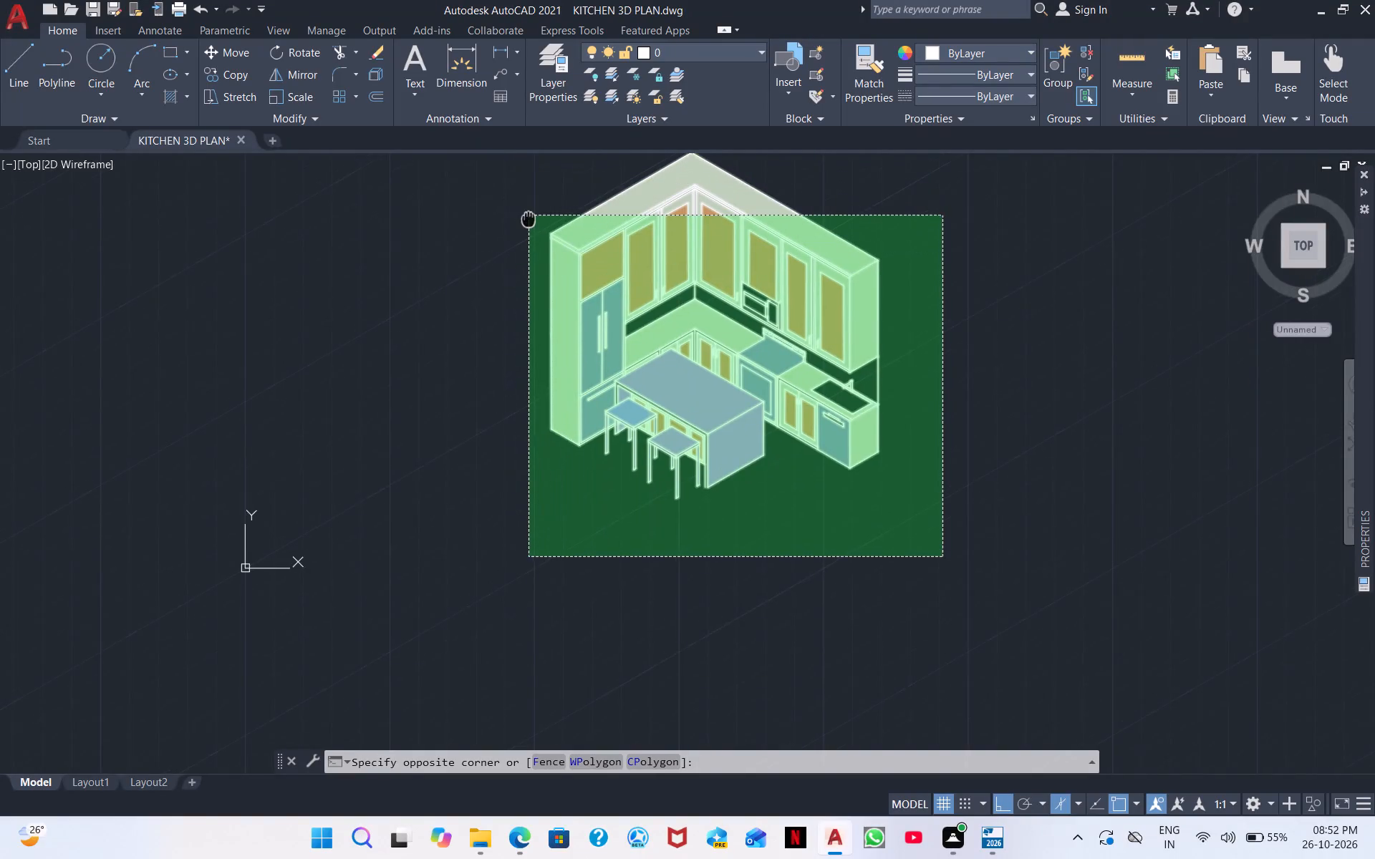
{"action": "middle_click_drag", "start_coordinate": [529, 220], "coordinate": [529, 278]}
{"action": "left_click", "coordinate": [513, 206]}
{"action": "right_click", "coordinate": [663, 291]}
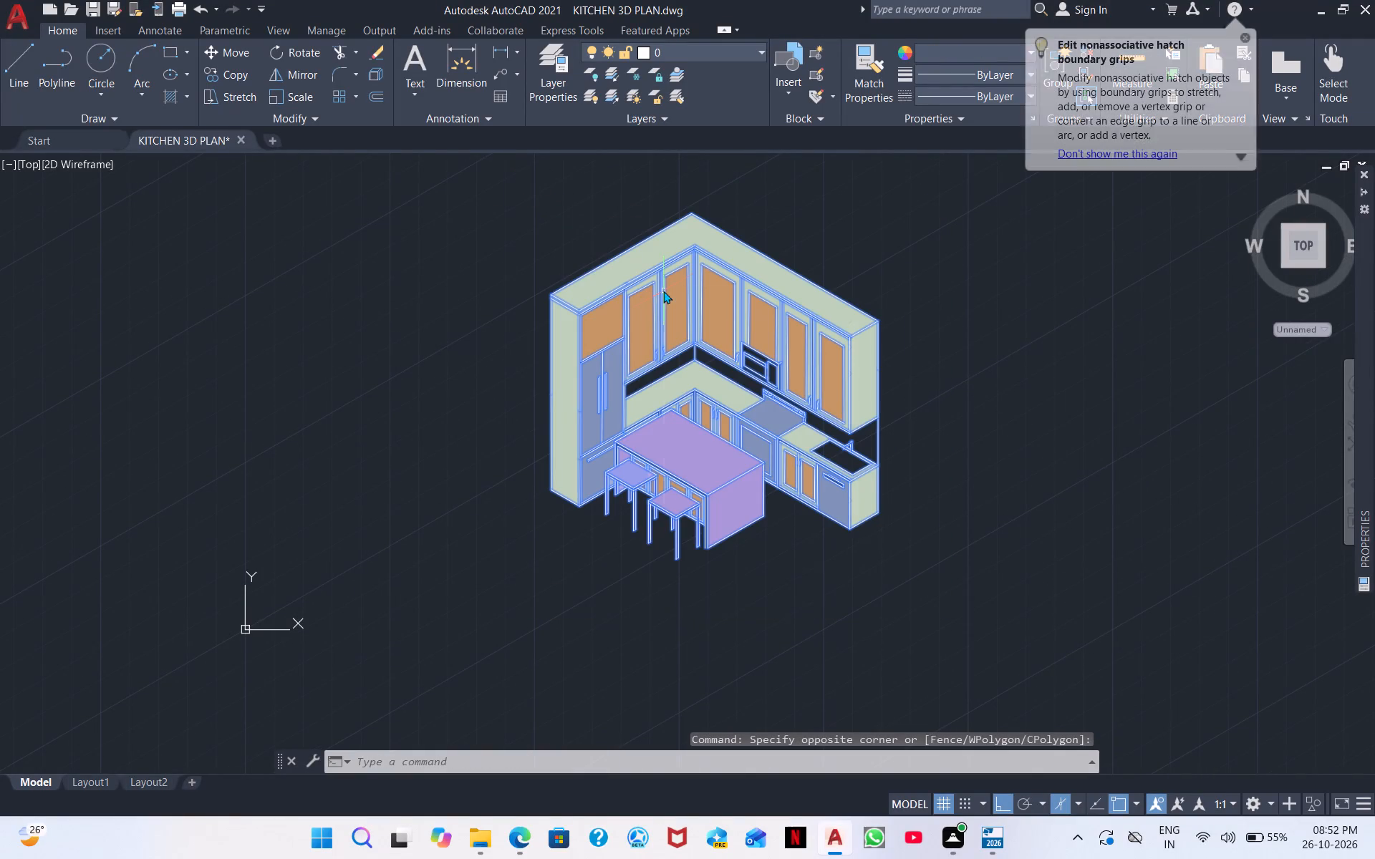
{"action": "left_click", "coordinate": [735, 416]}
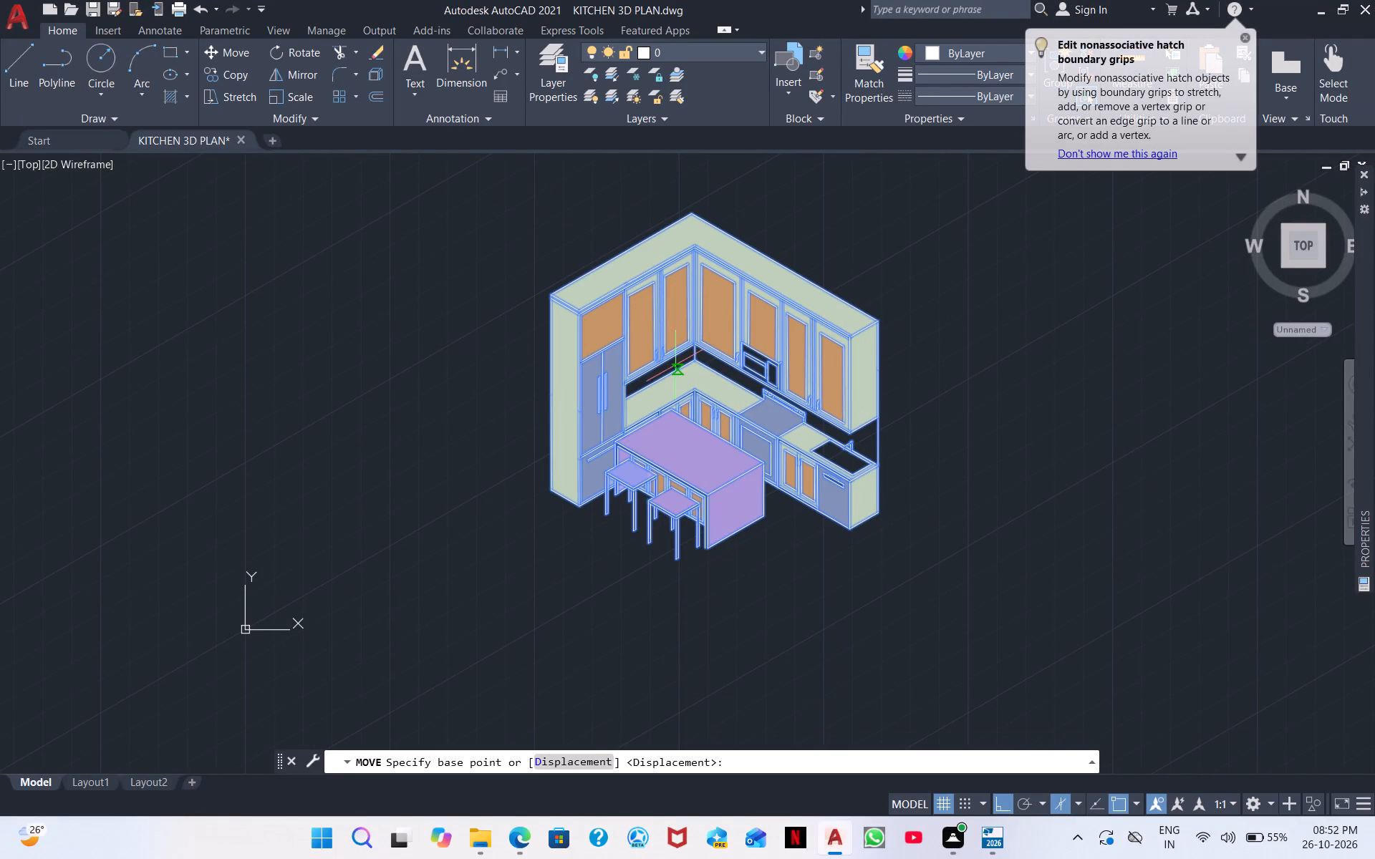
{"action": "left_click_drag", "start_coordinate": [695, 360], "coordinate": [971, 359]}
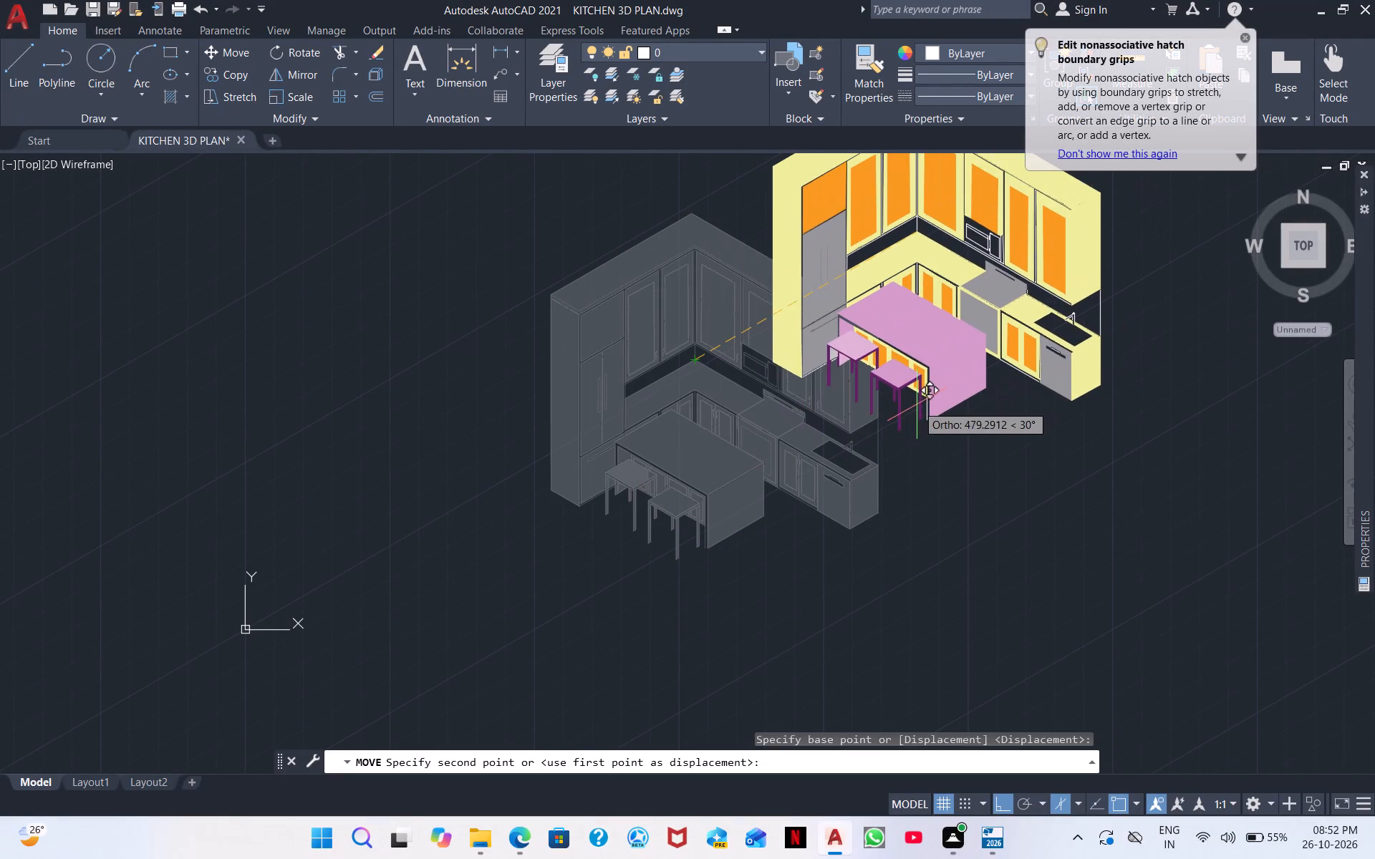
{"action": "left_click", "coordinate": [917, 404]}
{"action": "scroll", "coordinate": [945, 395], "scroll_direction": "down", "scroll_amount": 1}
{"action": "scroll", "coordinate": [601, 473], "scroll_direction": "up", "scroll_amount": 1}
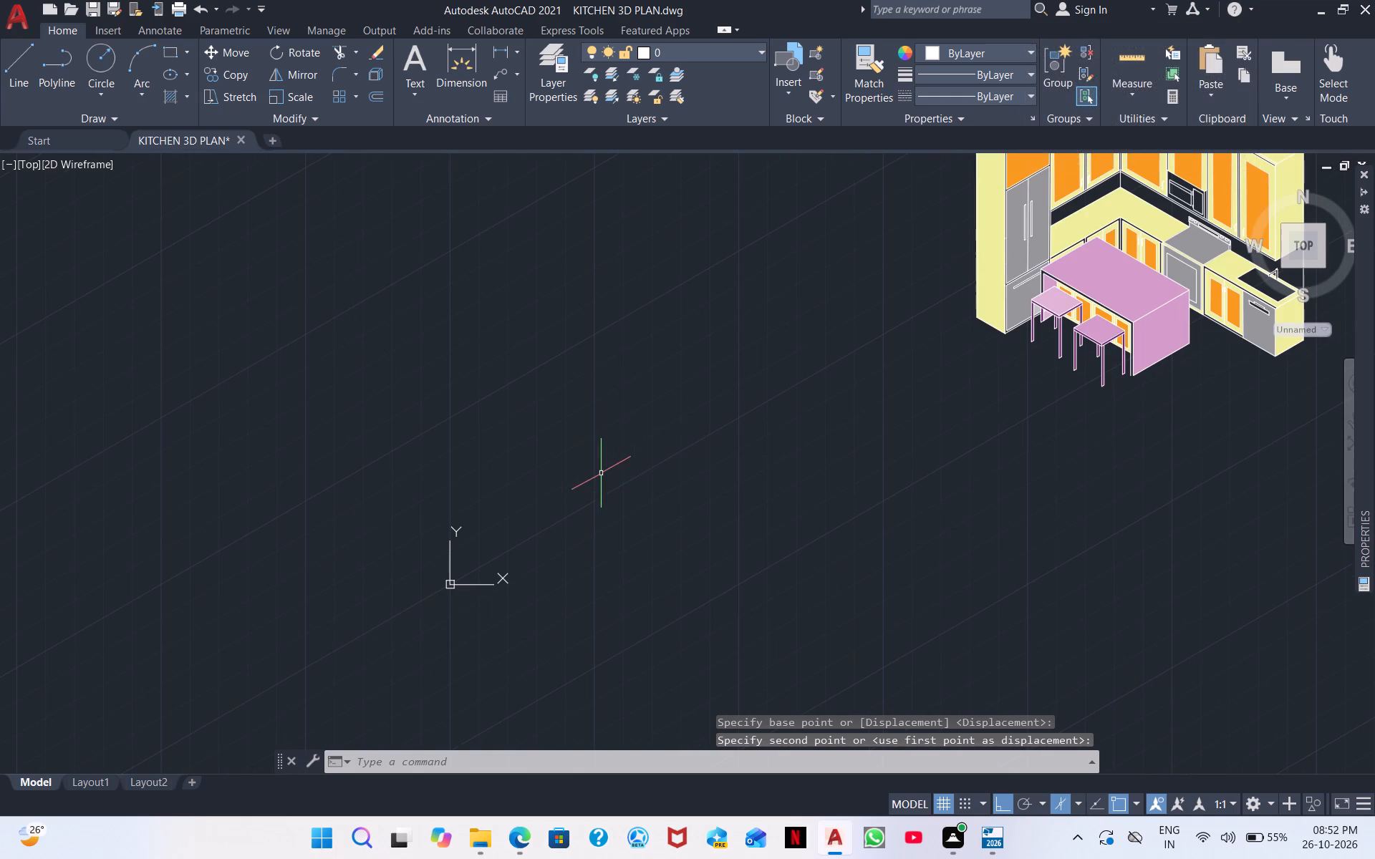
Draw a closed isometric face 100 wide along 30° and 300 high in the empty area near the coordinate origin.
{"action": "left_click", "coordinate": [21, 85]}
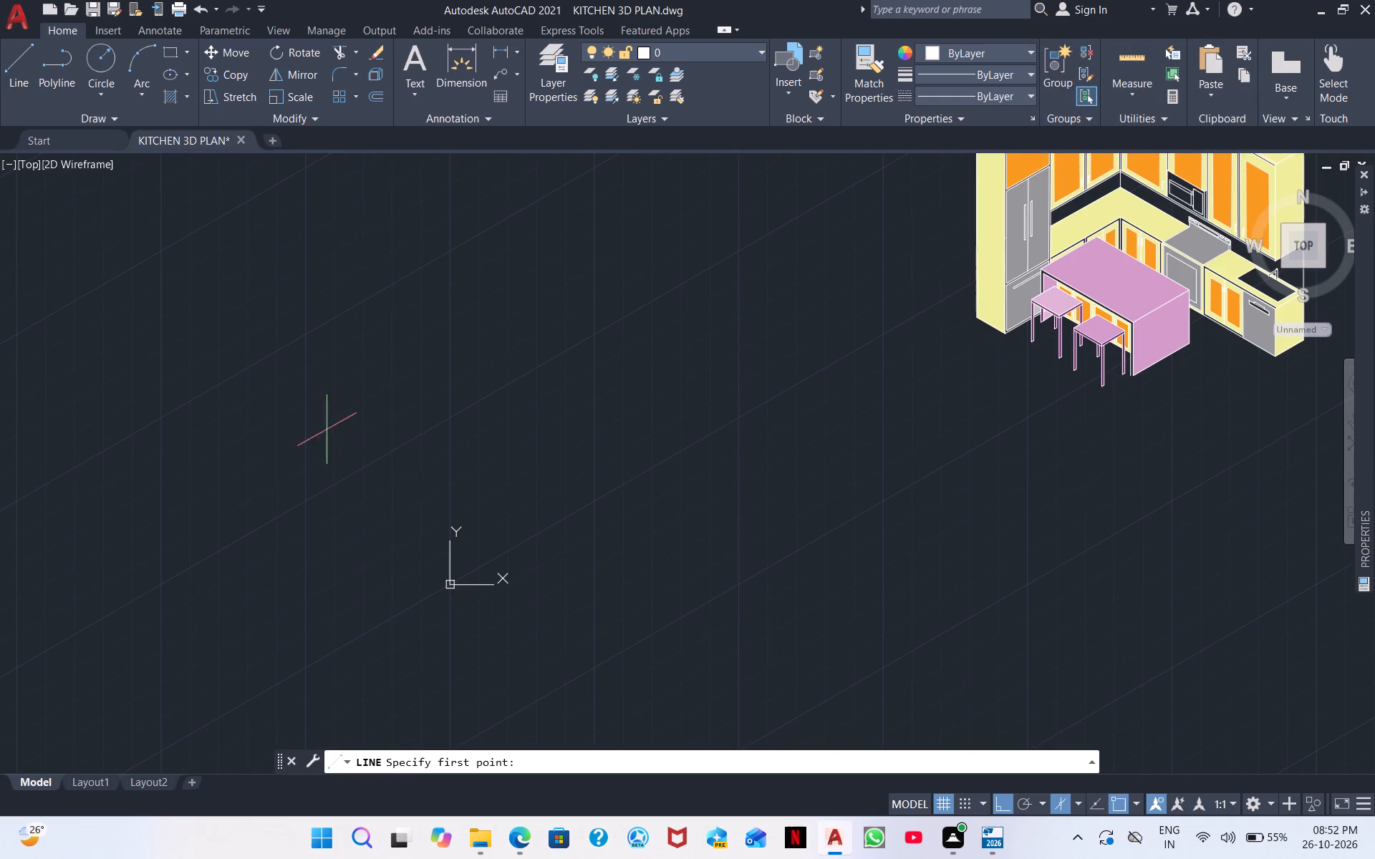
{"action": "left_click", "coordinate": [654, 533]}
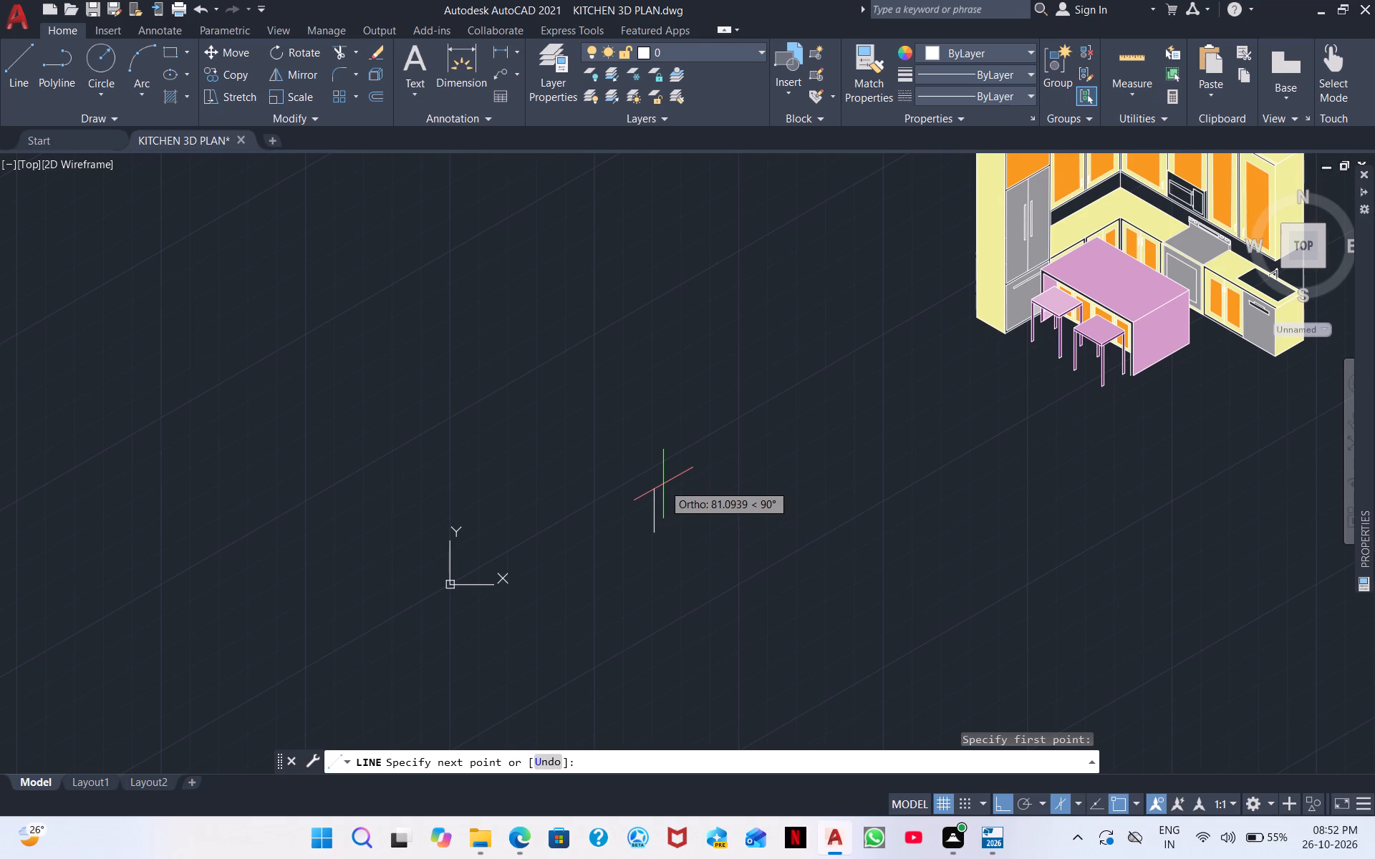
{"action": "type", "text": "100"}
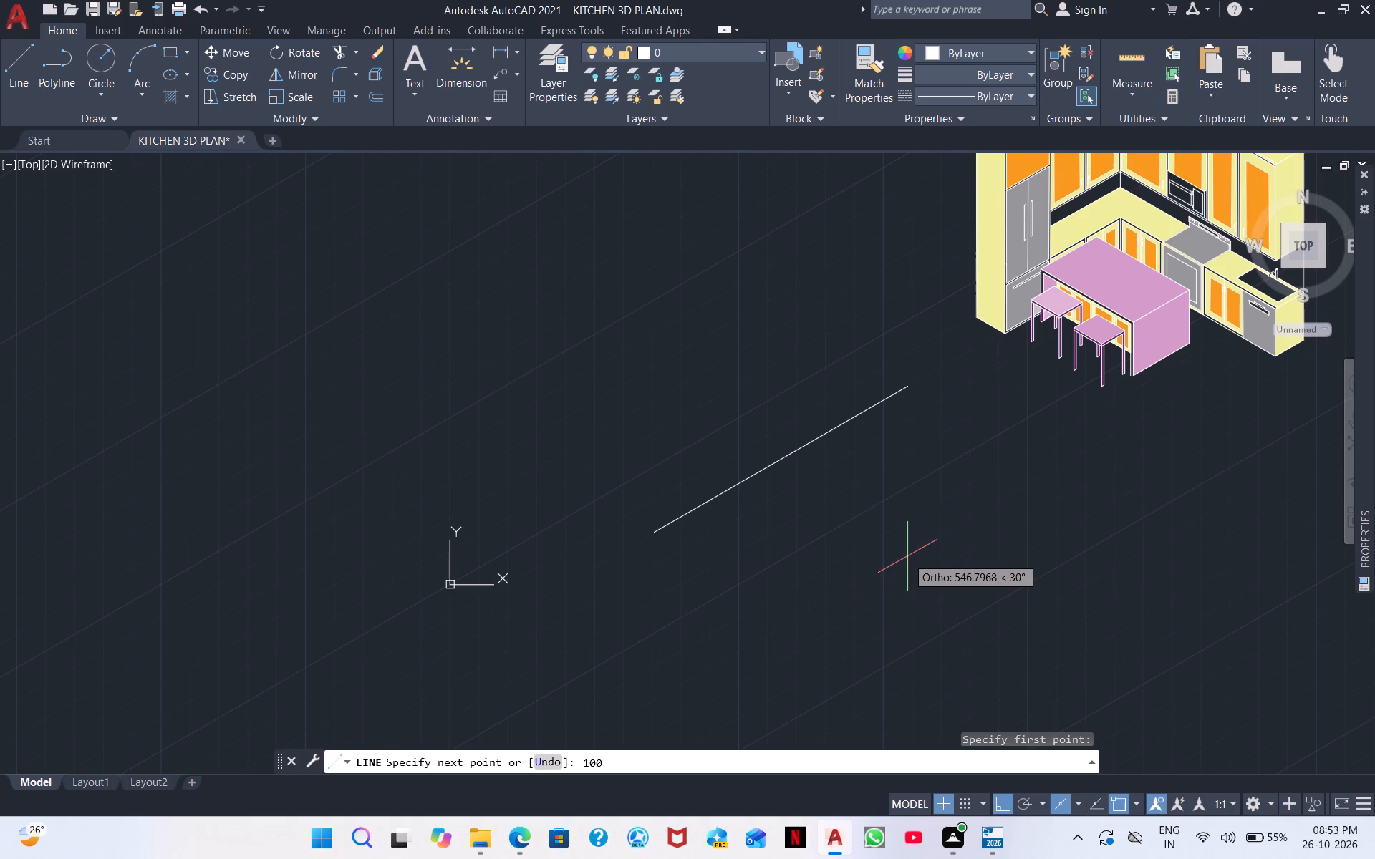
{"action": "key", "text": "Return"}
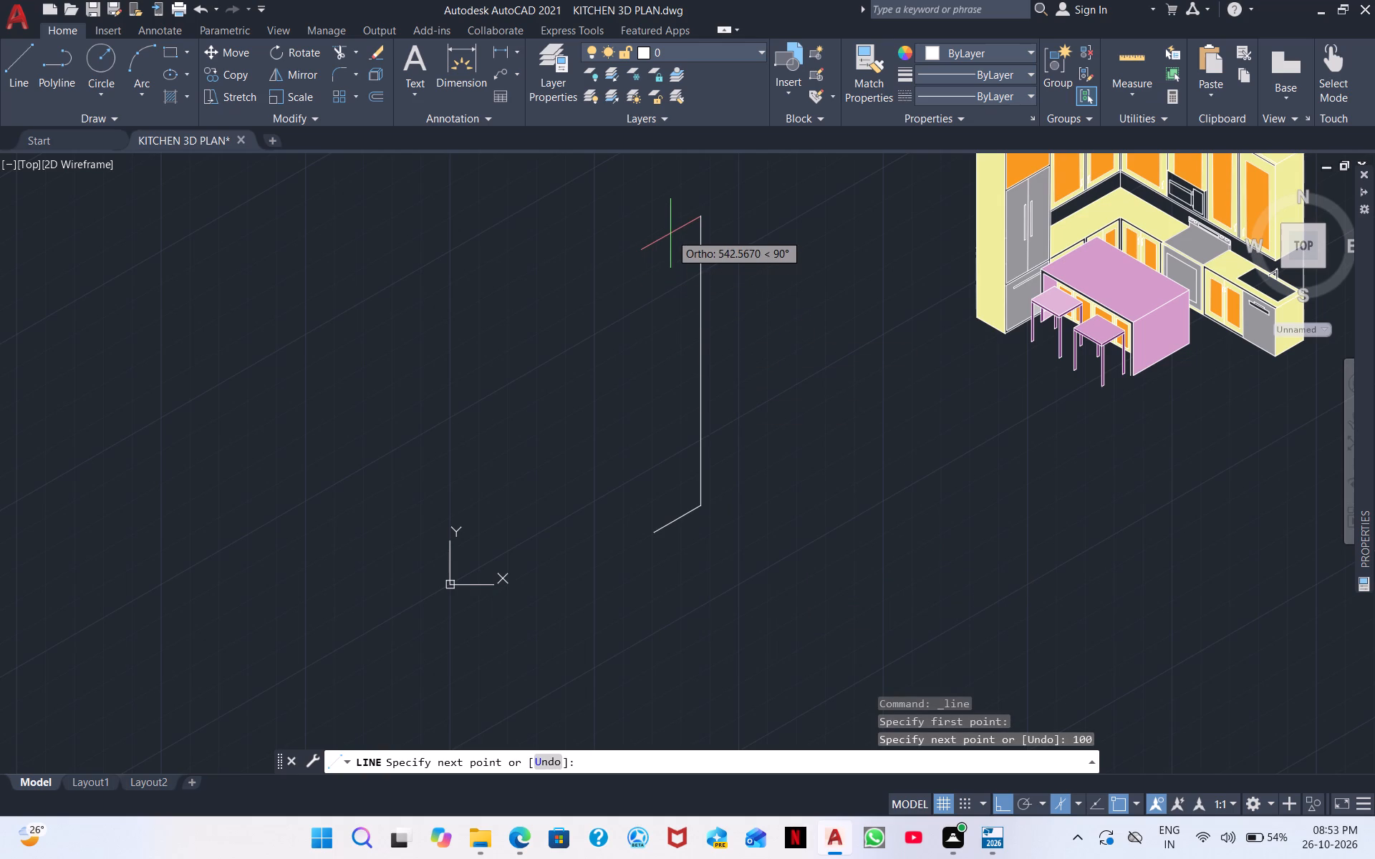
{"action": "type", "text": "300"}
{"action": "key", "text": "Return"}
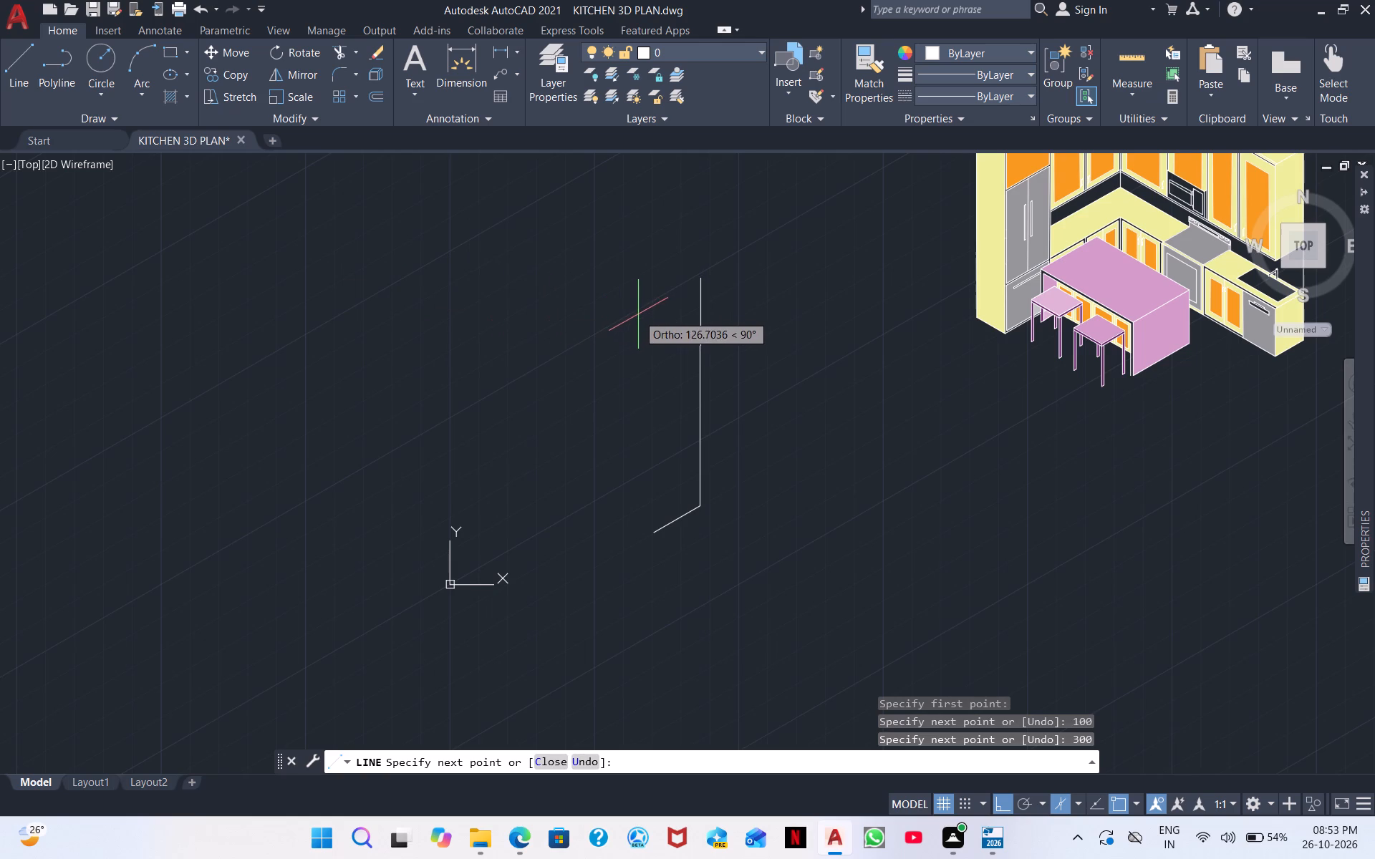
{"action": "type", "text": "100"}
{"action": "key", "text": "Return"}
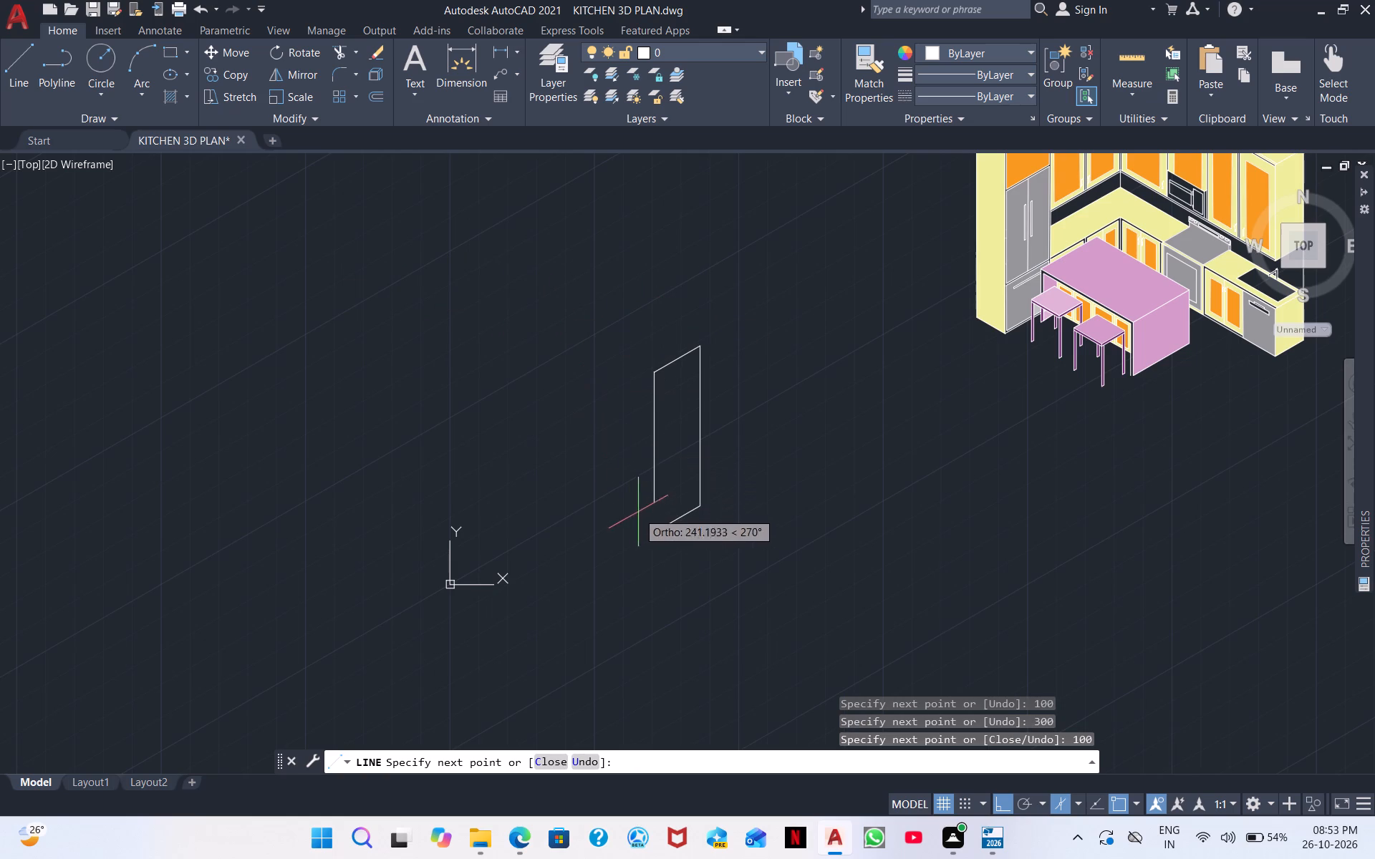
{"action": "left_click", "coordinate": [658, 535]}
{"action": "right_click", "coordinate": [643, 476]}
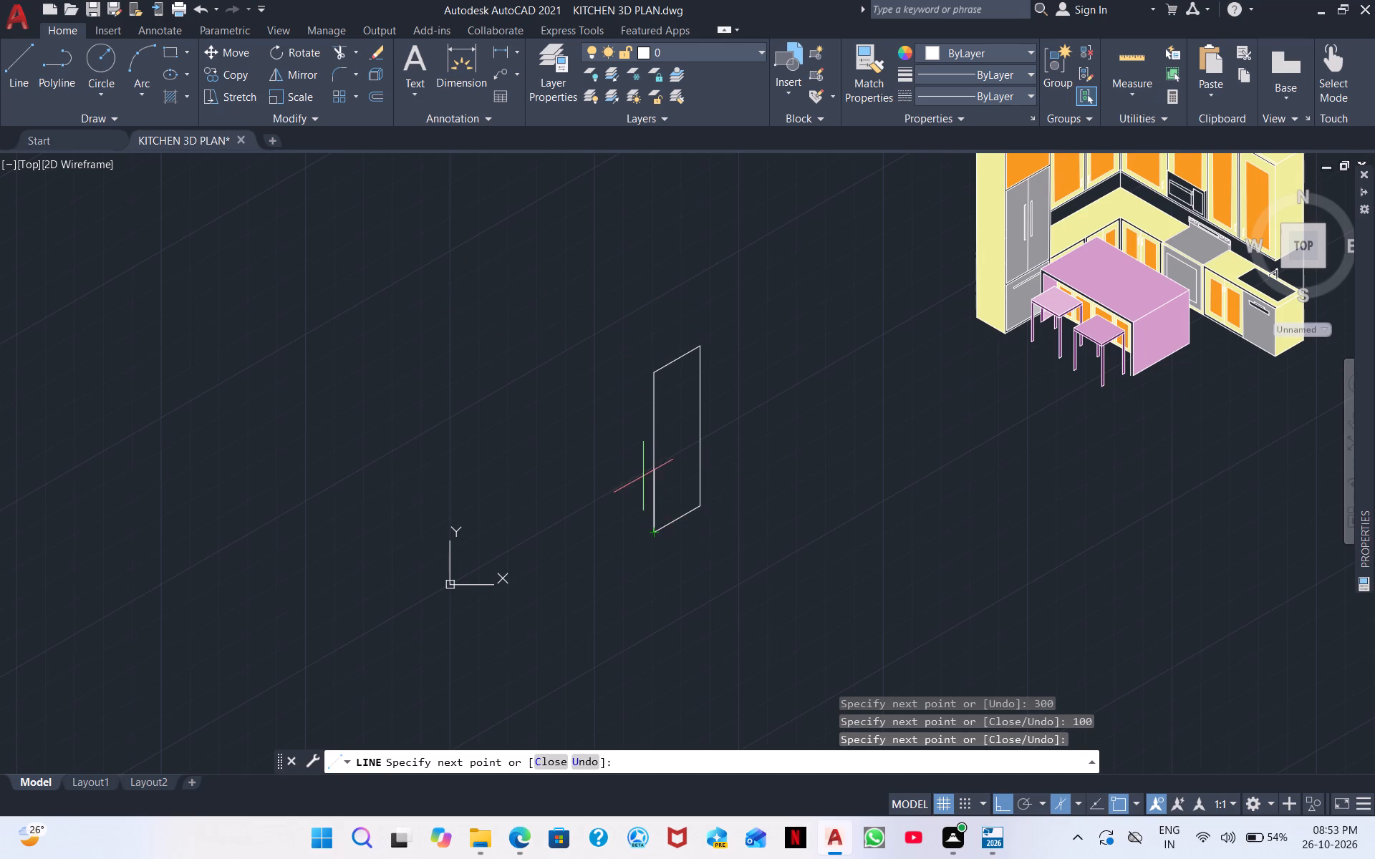
{"action": "left_click", "coordinate": [679, 488]}
Draw an adjoining left-isoplane face 200 wide along 150° and 300 high from the first face's near vertical edge.
{"action": "scroll", "coordinate": [599, 419], "scroll_direction": "down", "scroll_amount": 1}
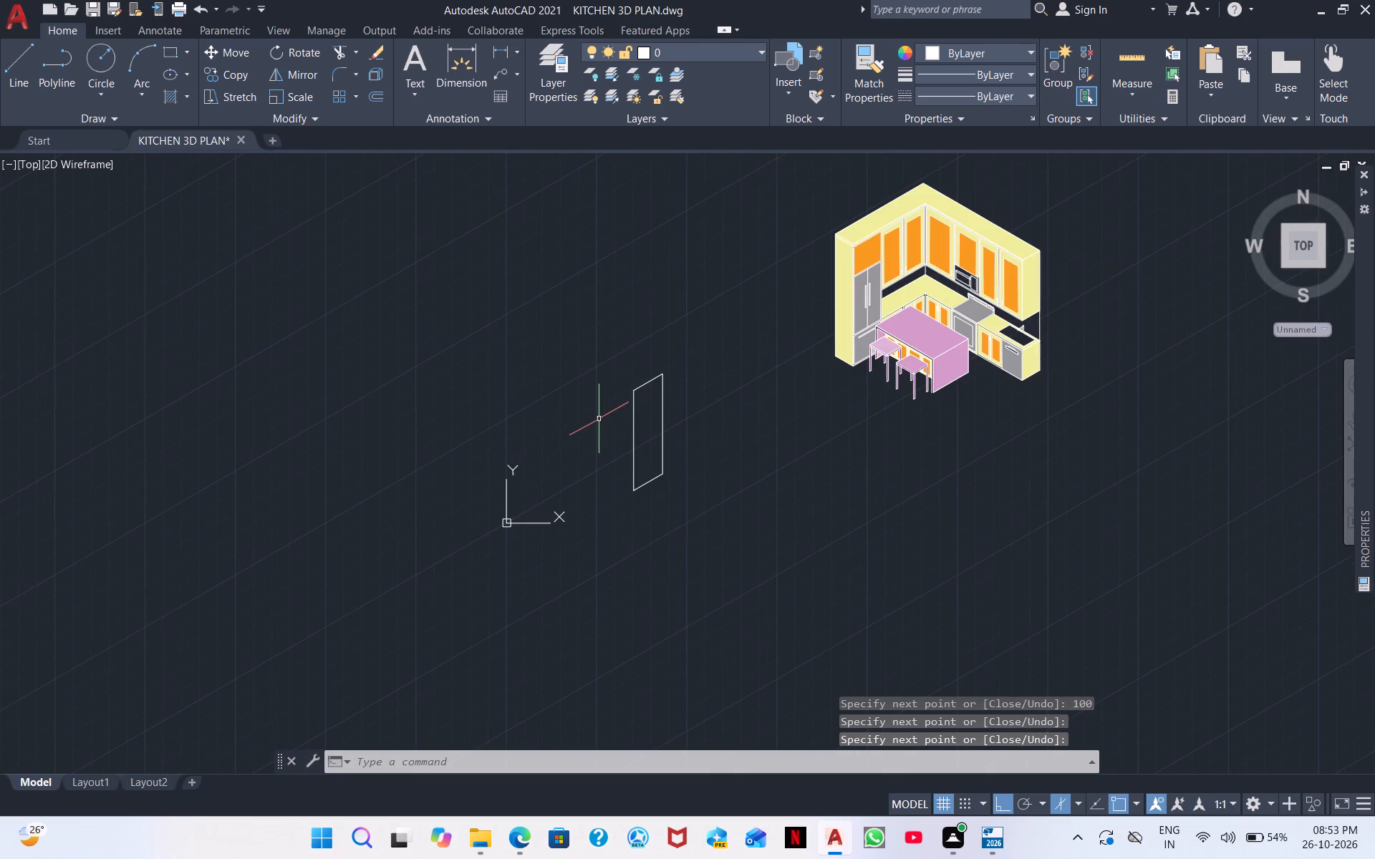
{"action": "middle_click_drag", "start_coordinate": [534, 388], "coordinate": [534, 530]}
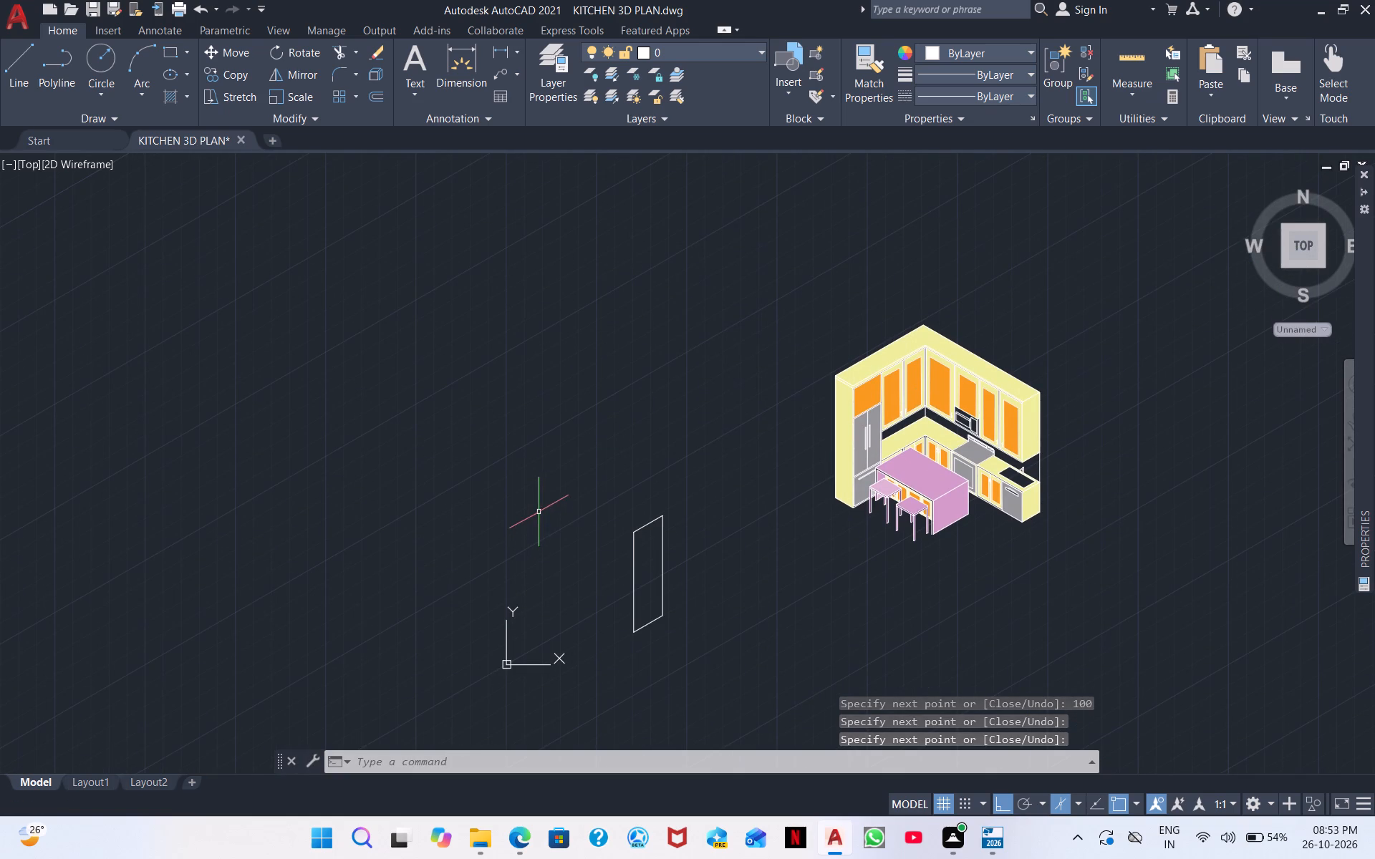
{"action": "right_click", "coordinate": [564, 437]}
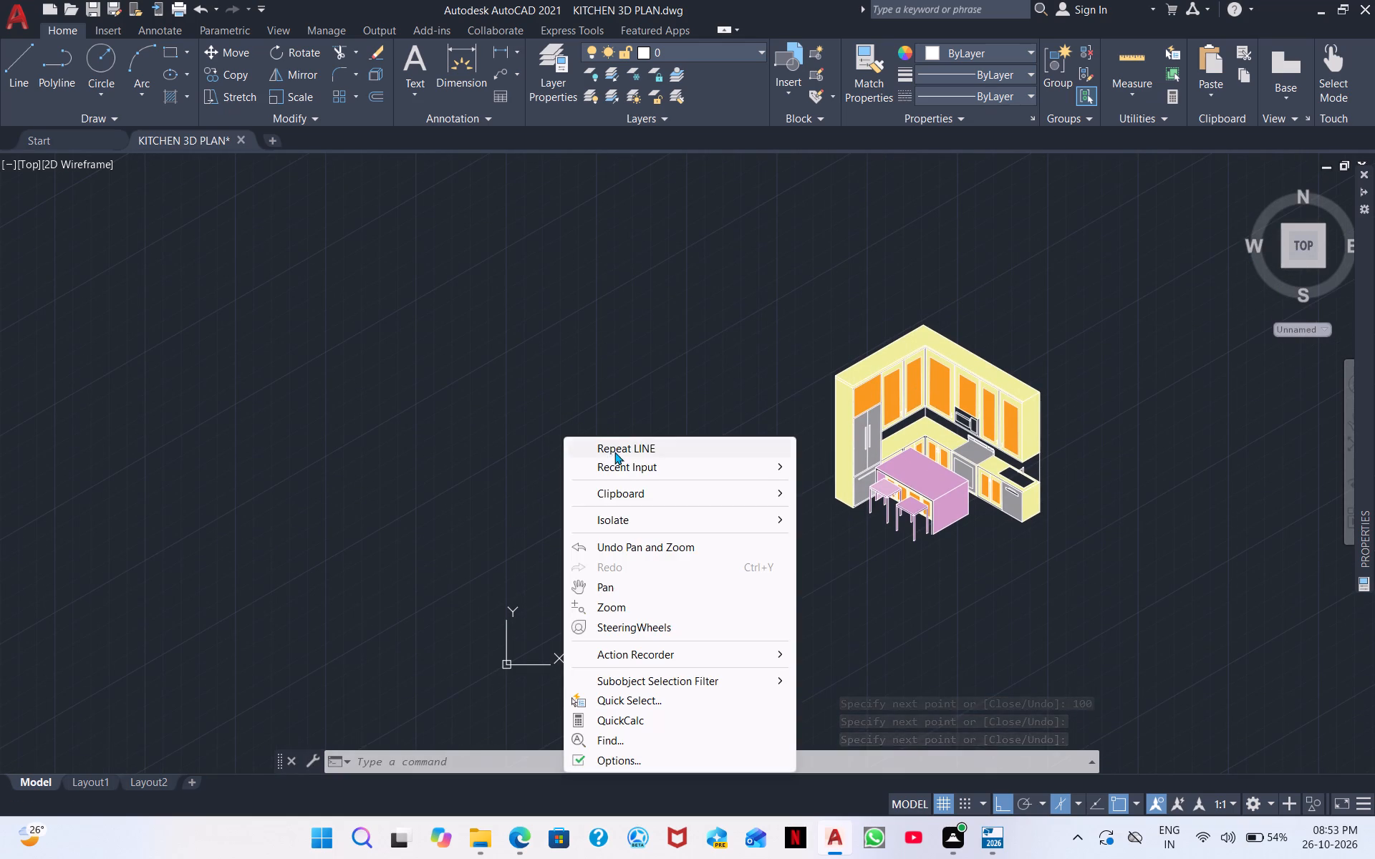
{"action": "left_click", "coordinate": [617, 447]}
{"action": "left_click", "coordinate": [634, 534]}
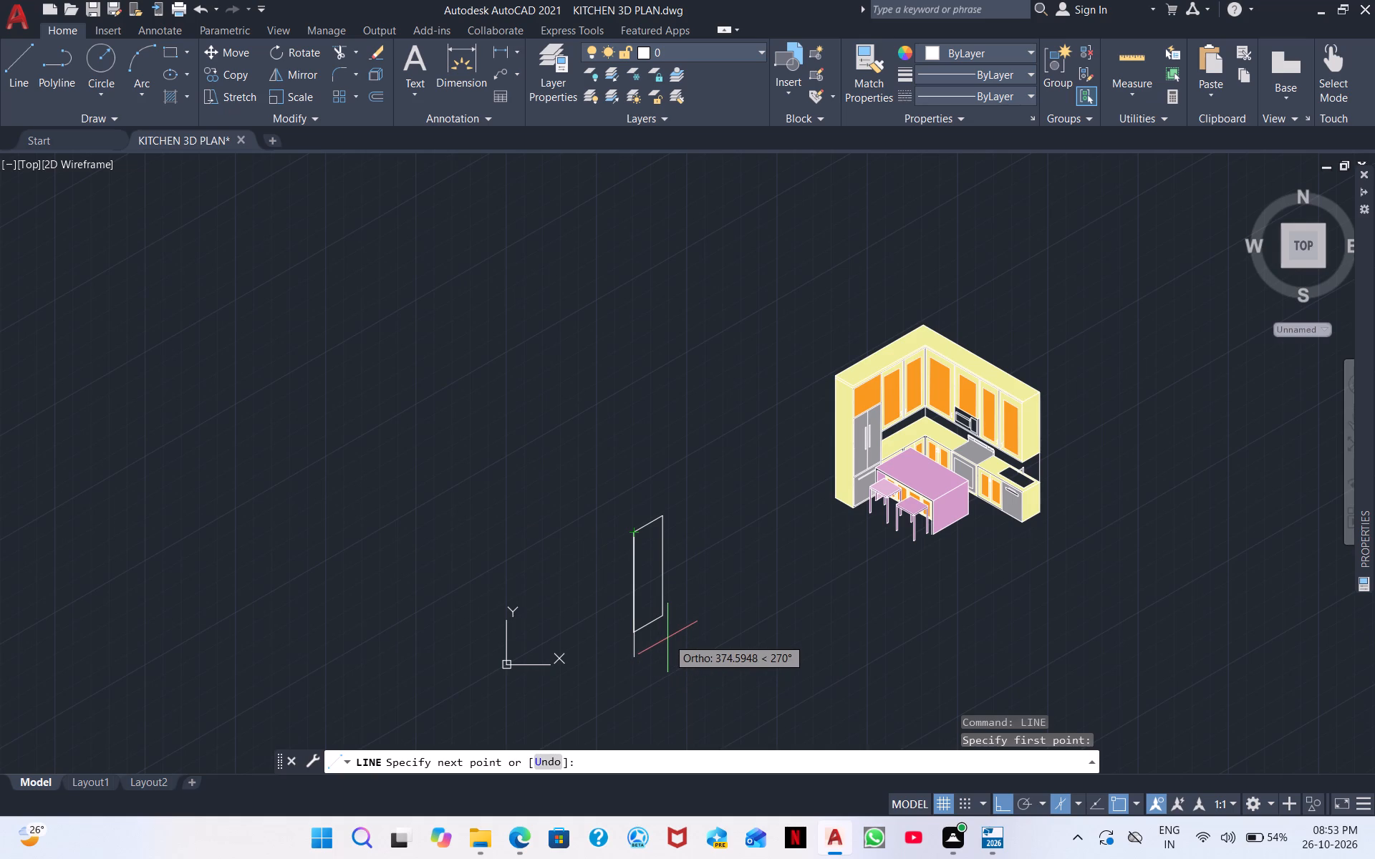
{"action": "key", "text": "ctrl+F5"}
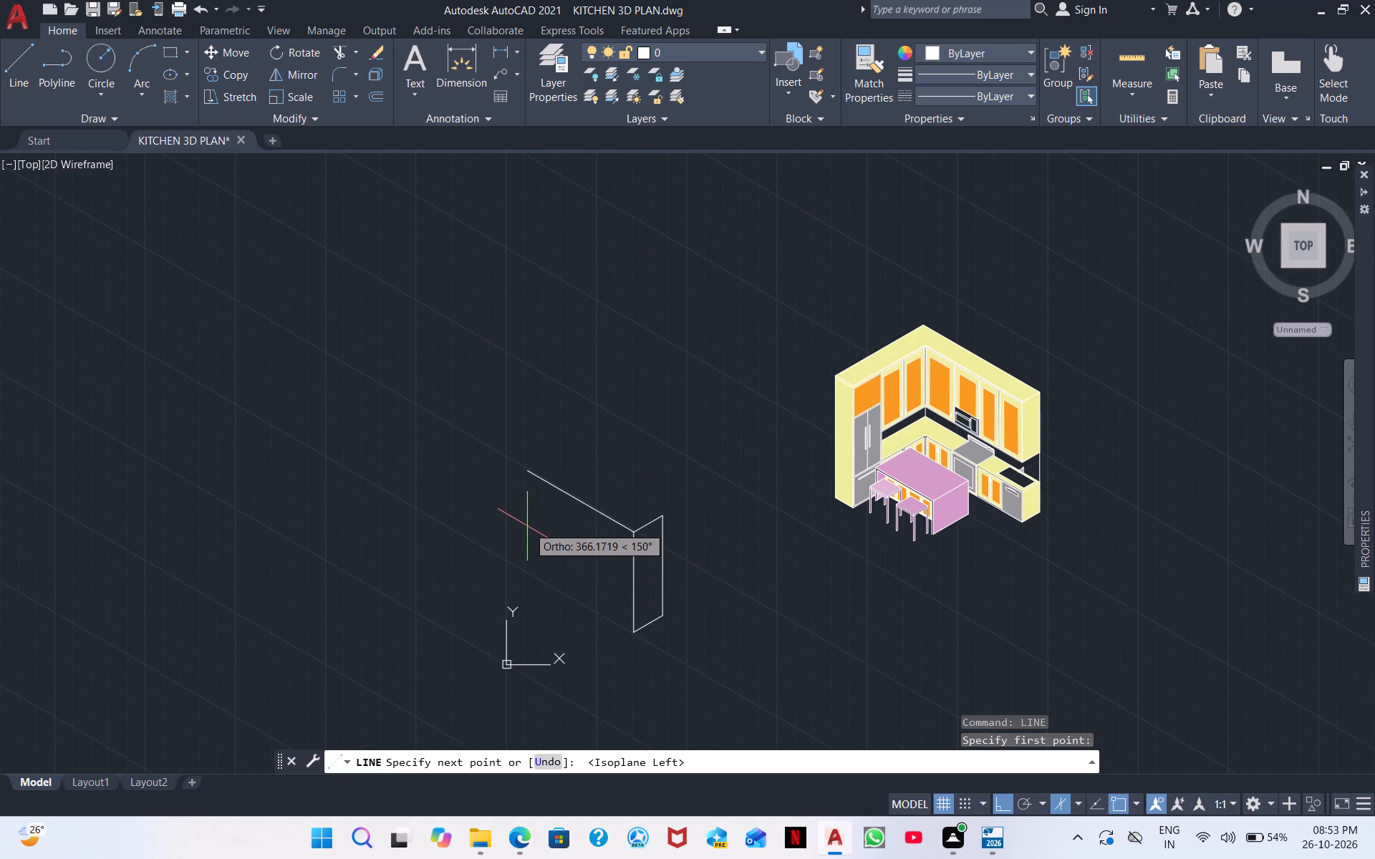
{"action": "type", "text": "200"}
{"action": "key", "text": "Return"}
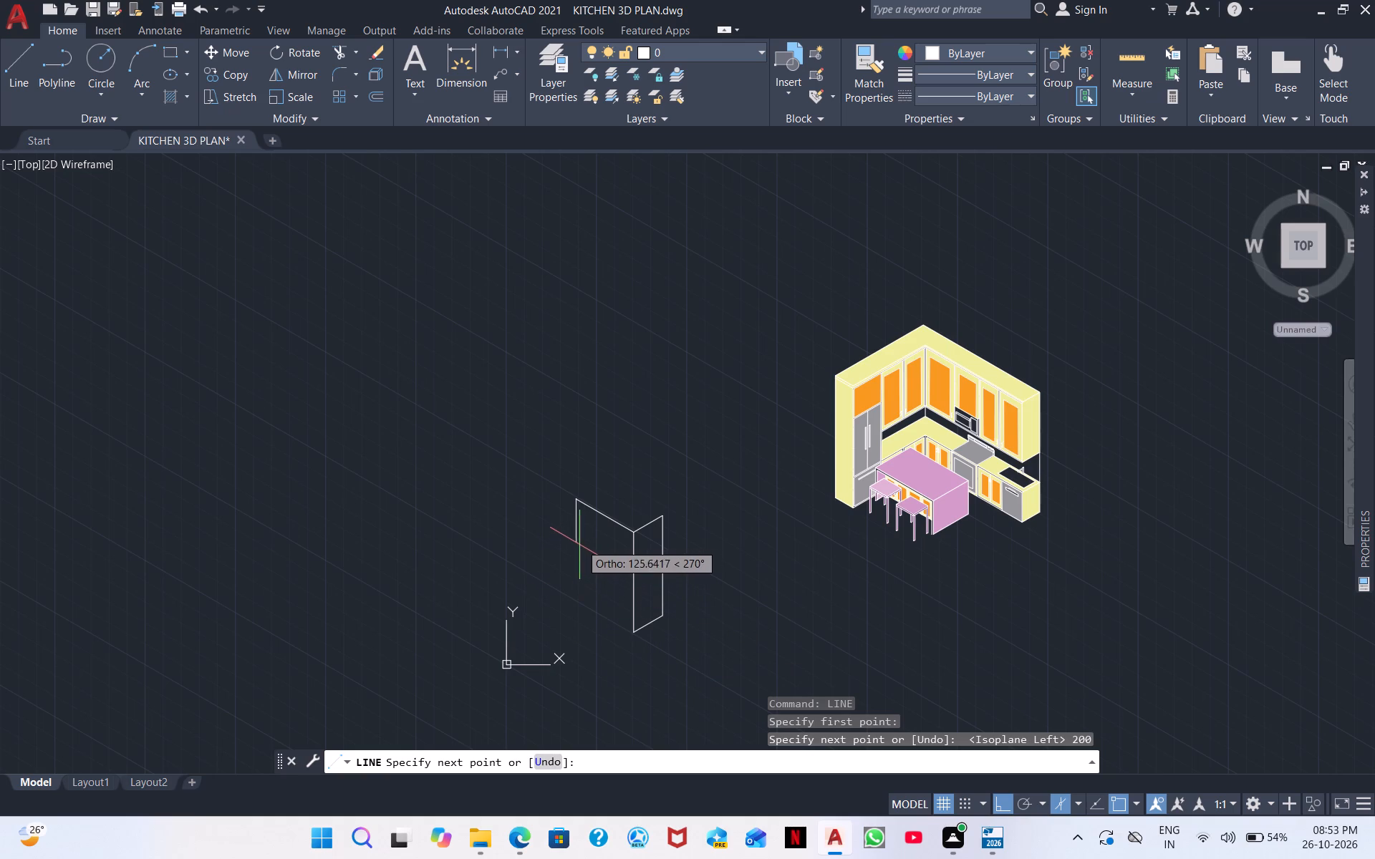
{"action": "scroll", "coordinate": [579, 548], "scroll_direction": "up", "scroll_amount": 2}
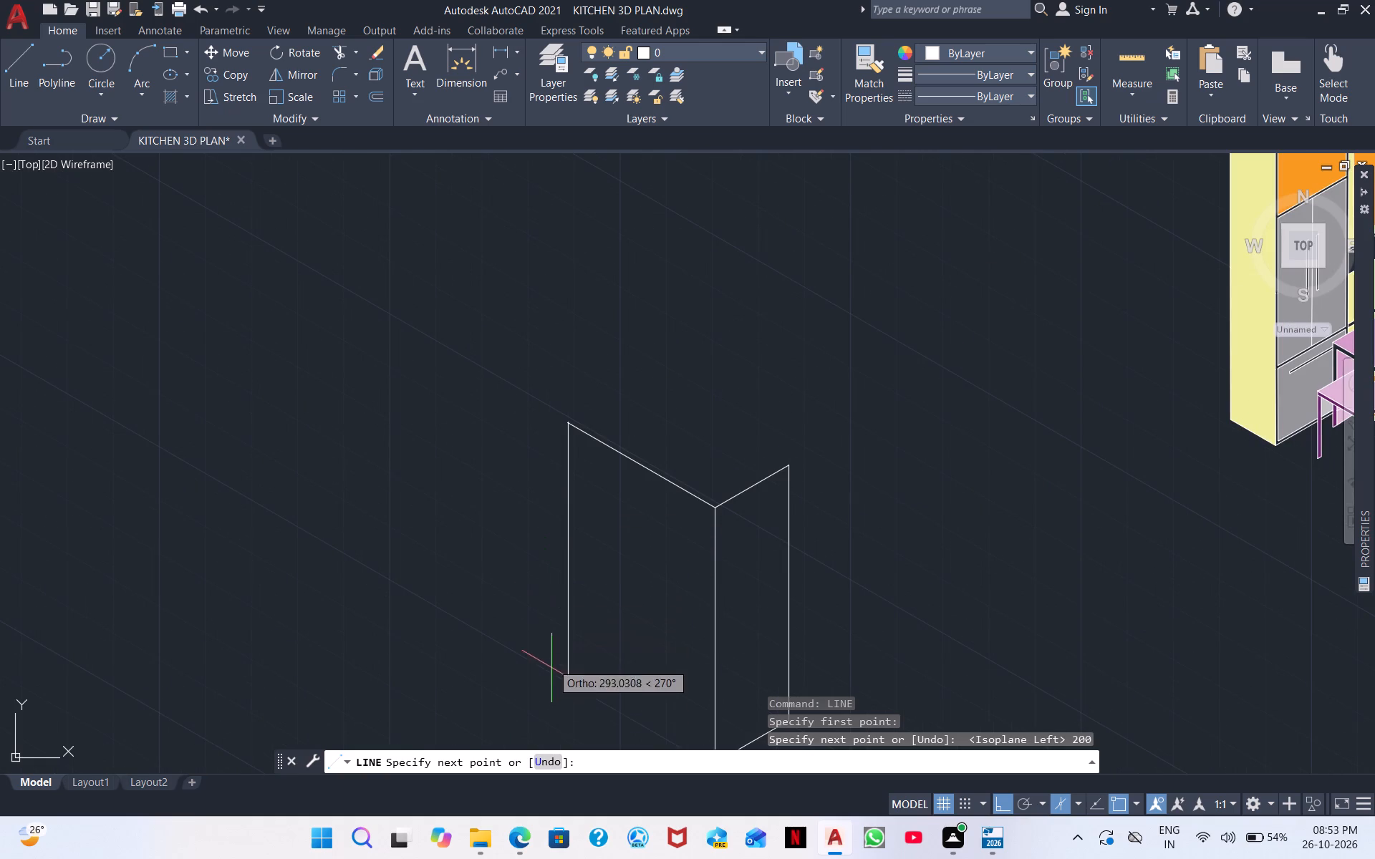
{"action": "middle_click_drag", "start_coordinate": [556, 699], "coordinate": [640, 535]}
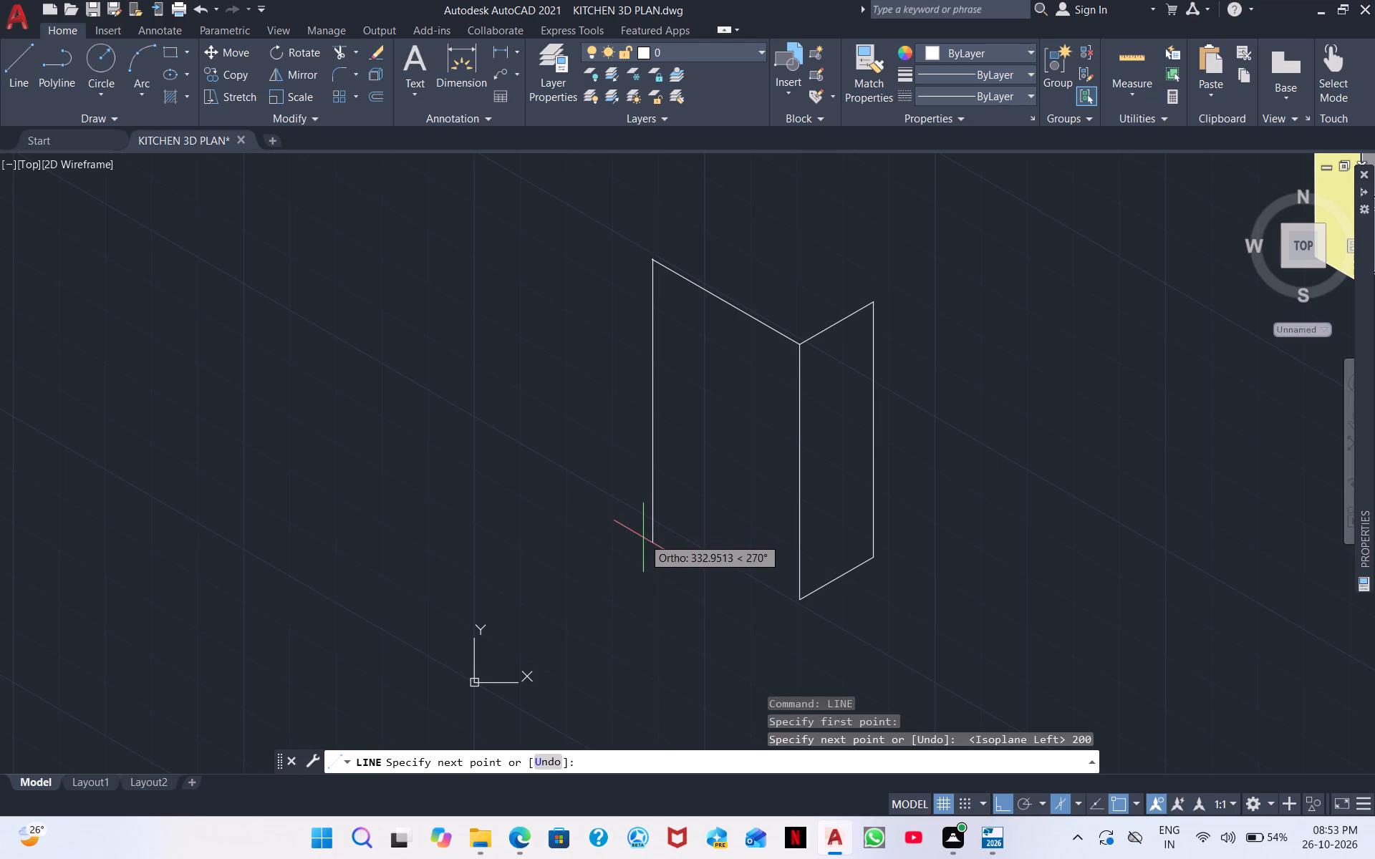
{"action": "type", "text": "300"}
{"action": "key", "text": "Return"}
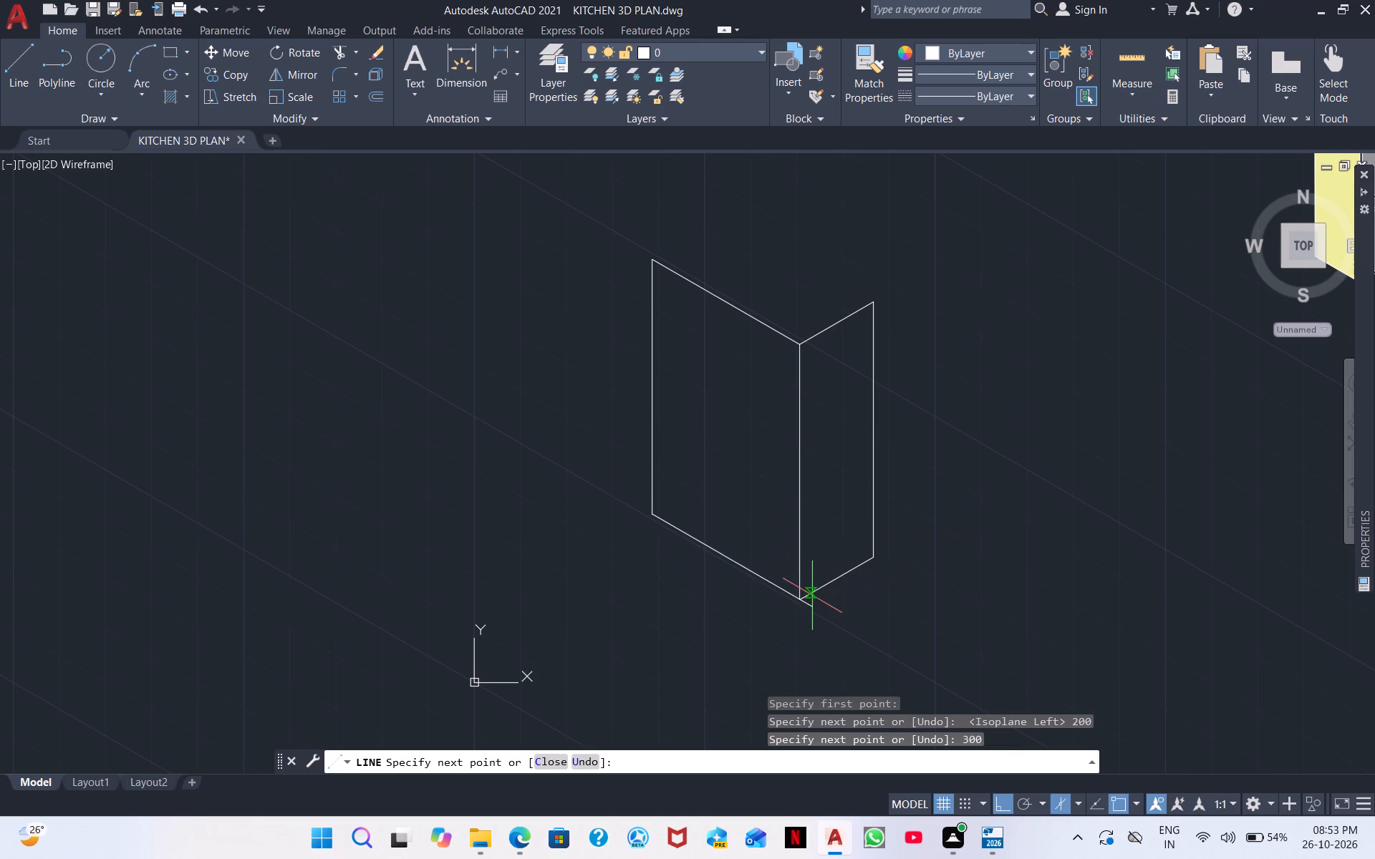
{"action": "left_click", "coordinate": [802, 595]}
{"action": "scroll", "coordinate": [728, 502], "scroll_direction": "down", "scroll_amount": 1}
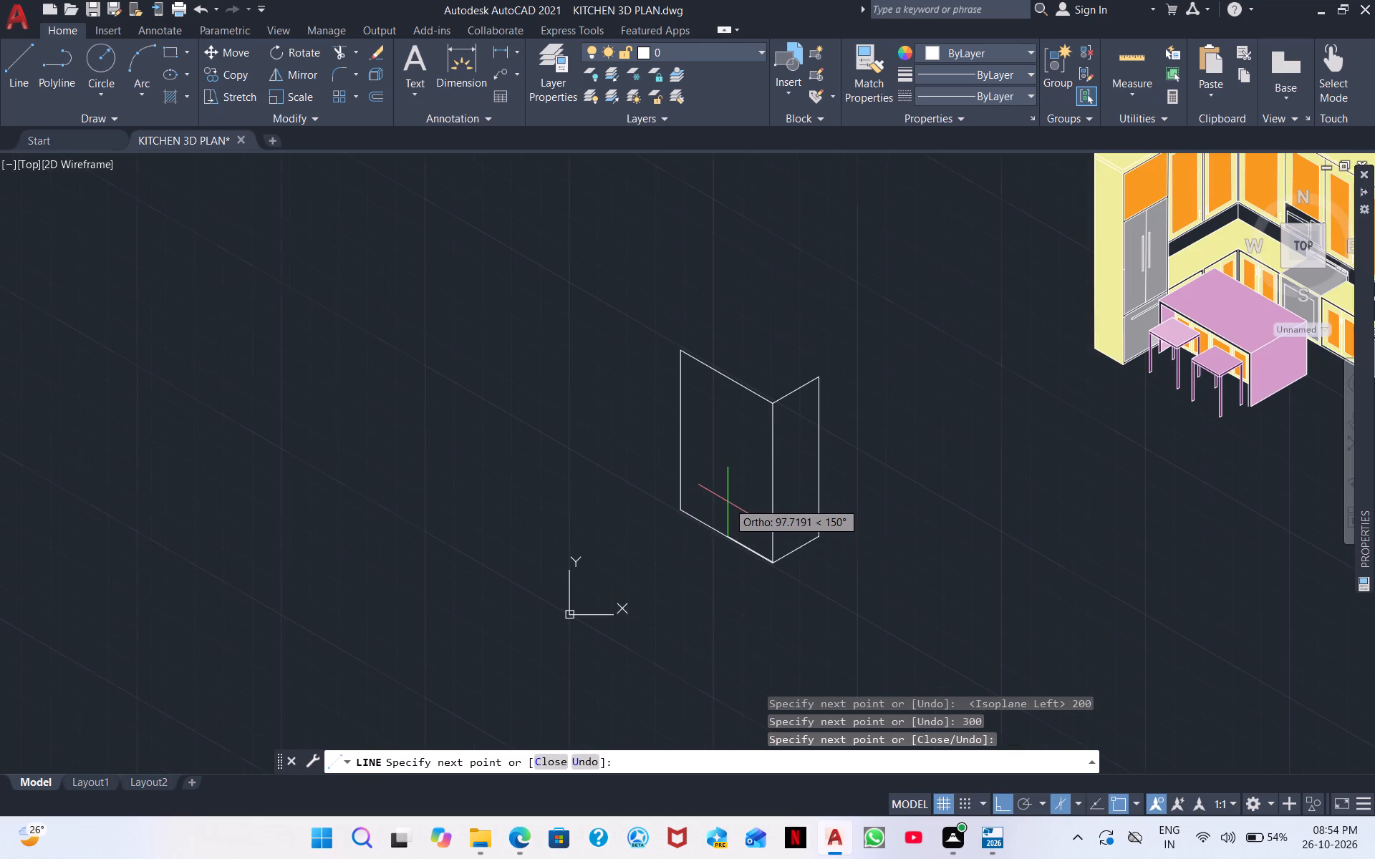
{"action": "right_click", "coordinate": [733, 486]}
{"action": "left_click", "coordinate": [774, 491]}
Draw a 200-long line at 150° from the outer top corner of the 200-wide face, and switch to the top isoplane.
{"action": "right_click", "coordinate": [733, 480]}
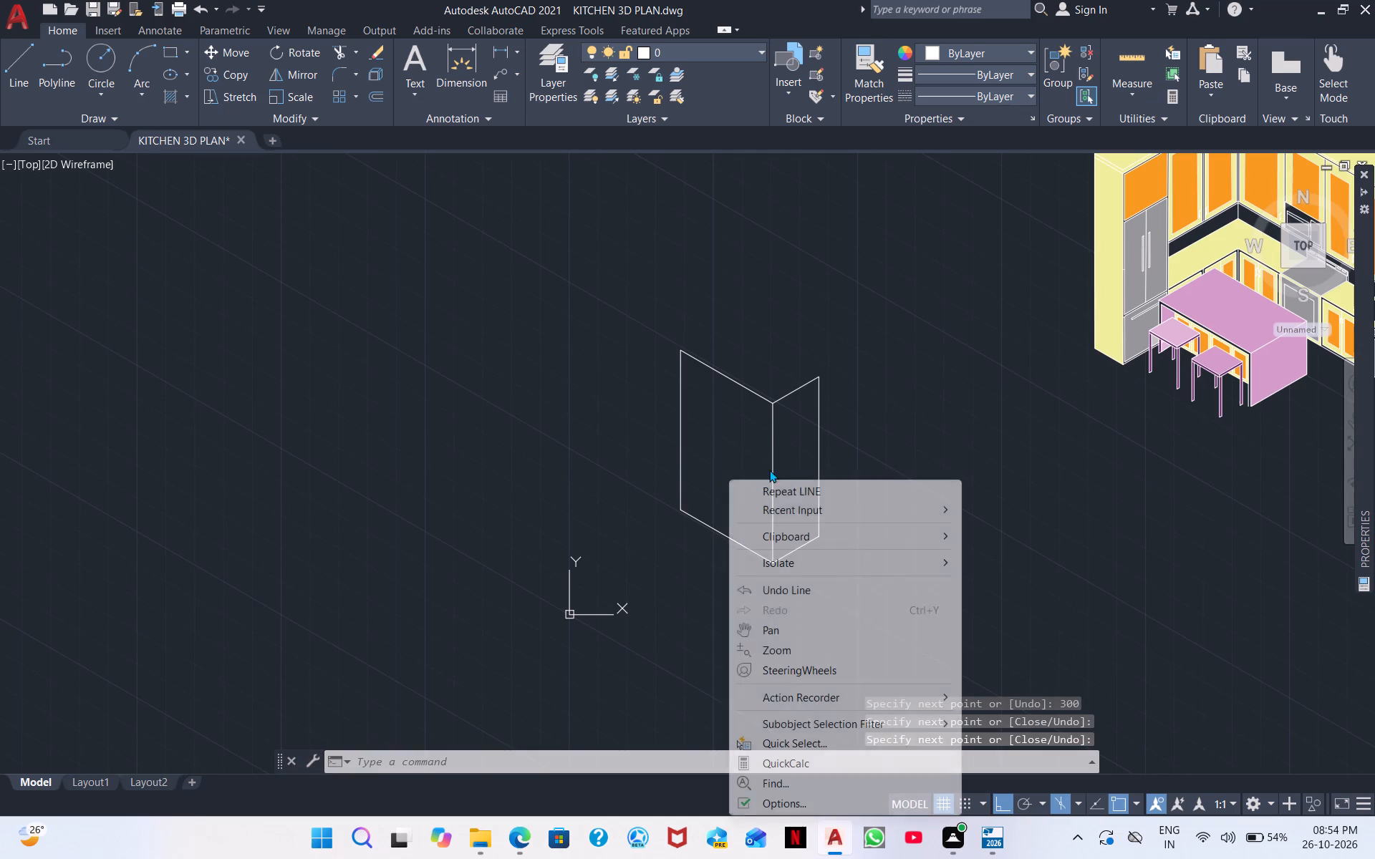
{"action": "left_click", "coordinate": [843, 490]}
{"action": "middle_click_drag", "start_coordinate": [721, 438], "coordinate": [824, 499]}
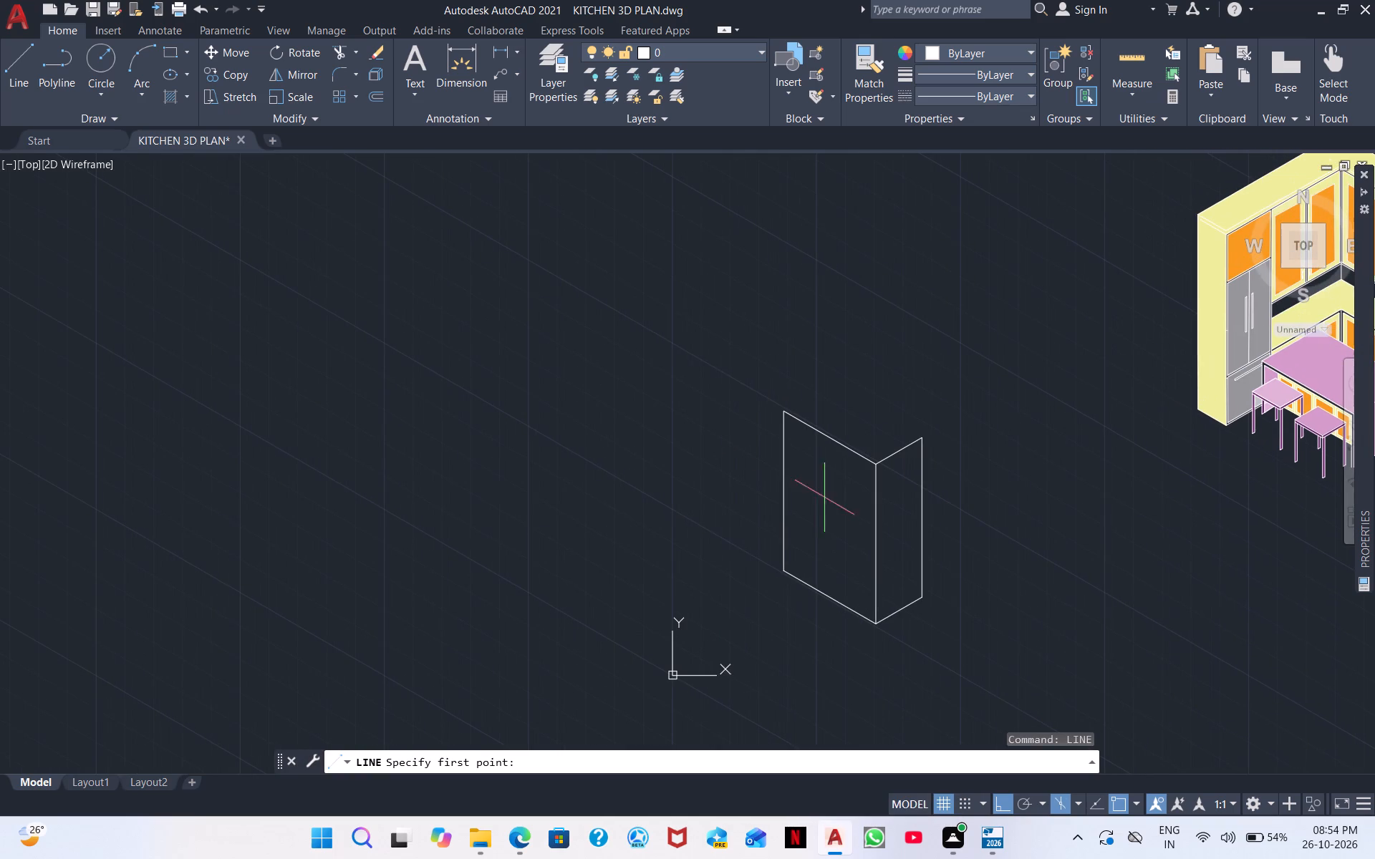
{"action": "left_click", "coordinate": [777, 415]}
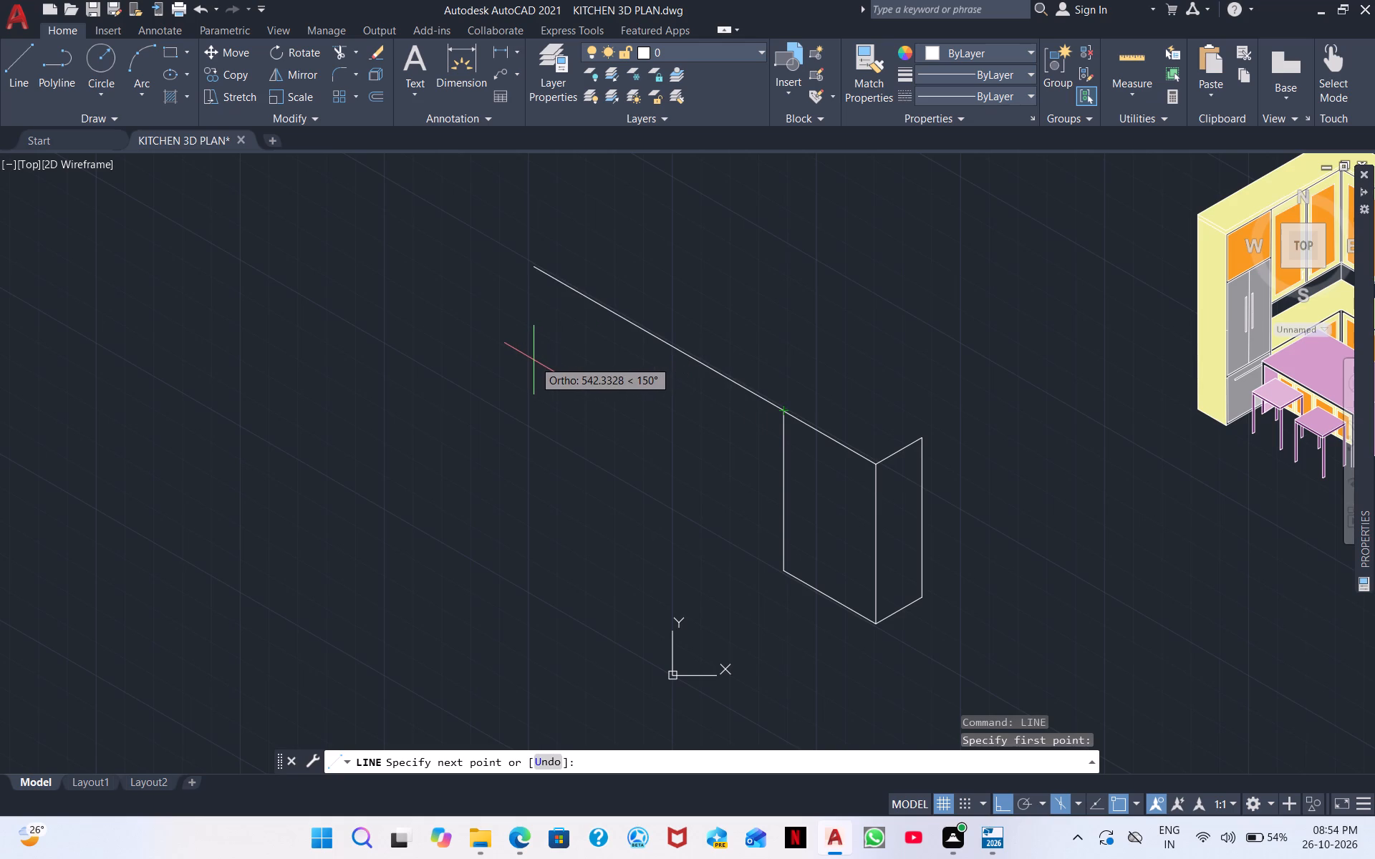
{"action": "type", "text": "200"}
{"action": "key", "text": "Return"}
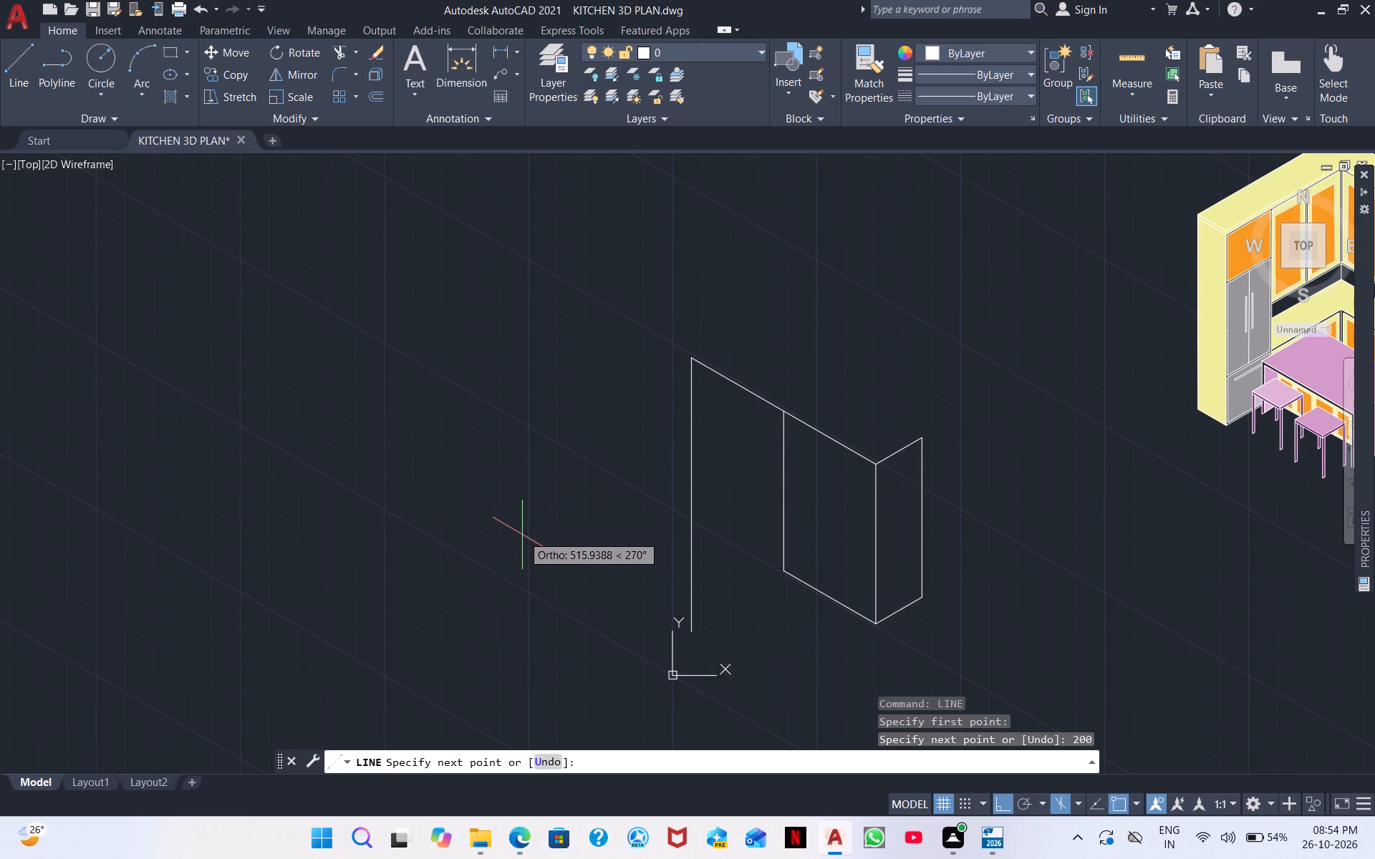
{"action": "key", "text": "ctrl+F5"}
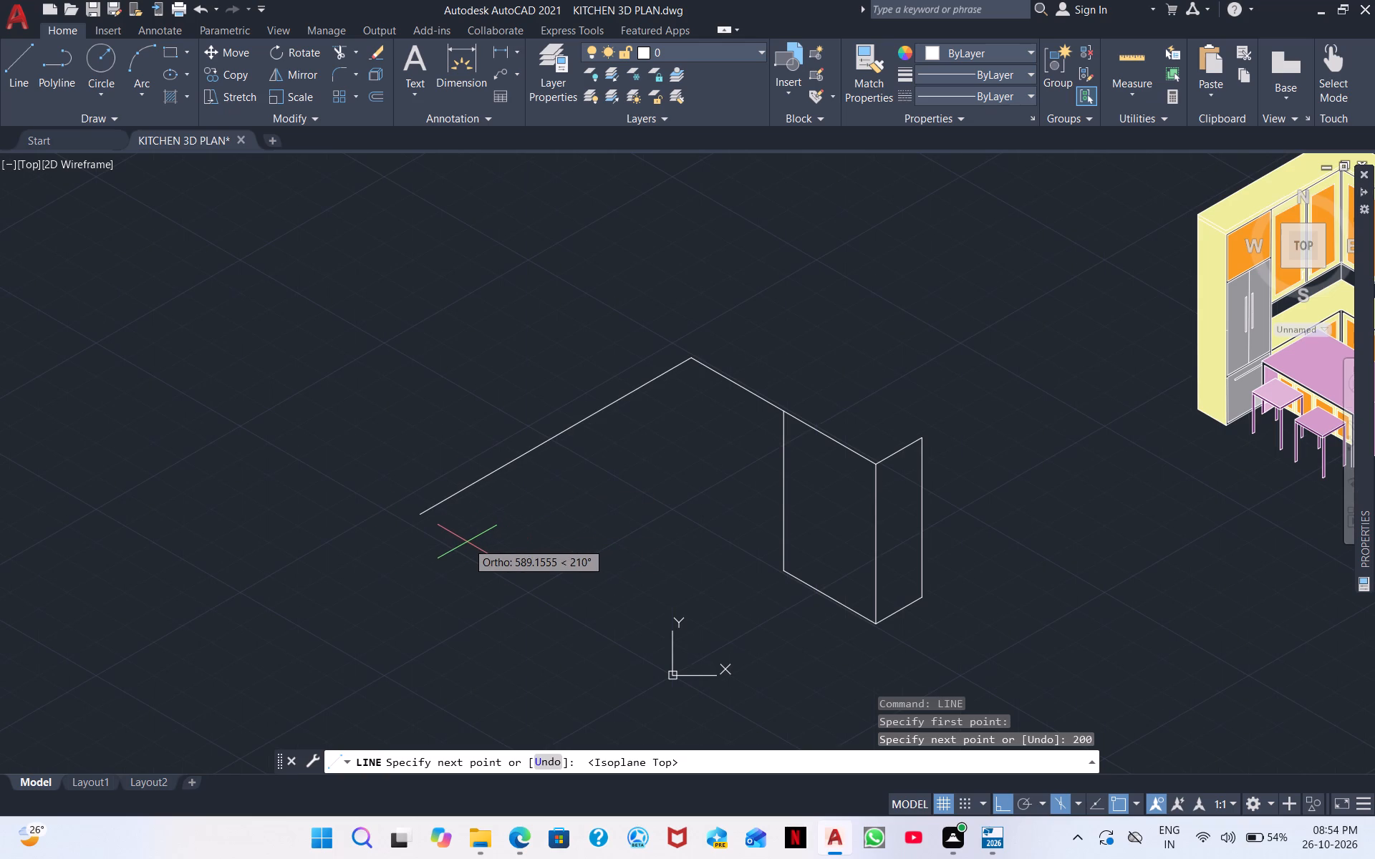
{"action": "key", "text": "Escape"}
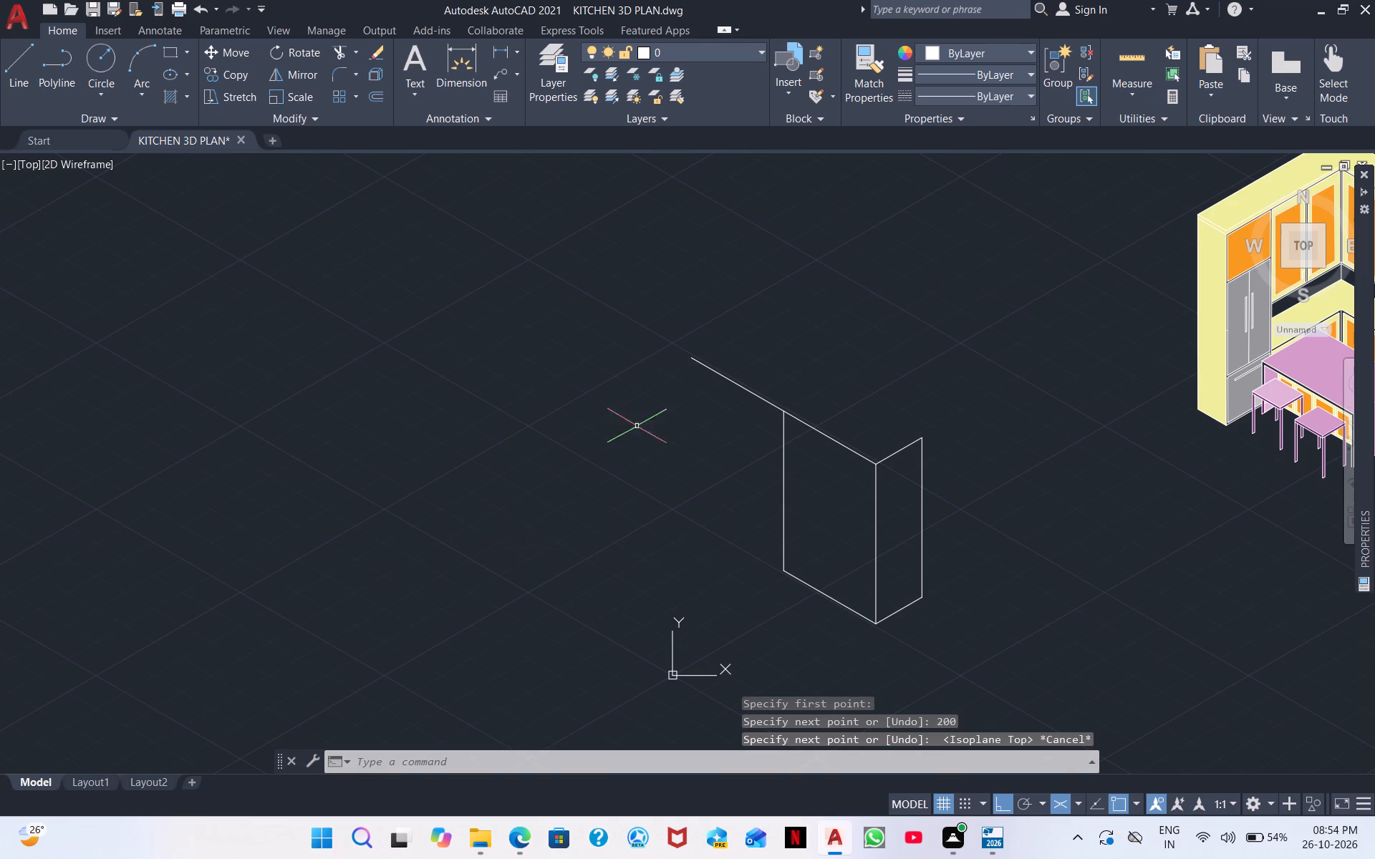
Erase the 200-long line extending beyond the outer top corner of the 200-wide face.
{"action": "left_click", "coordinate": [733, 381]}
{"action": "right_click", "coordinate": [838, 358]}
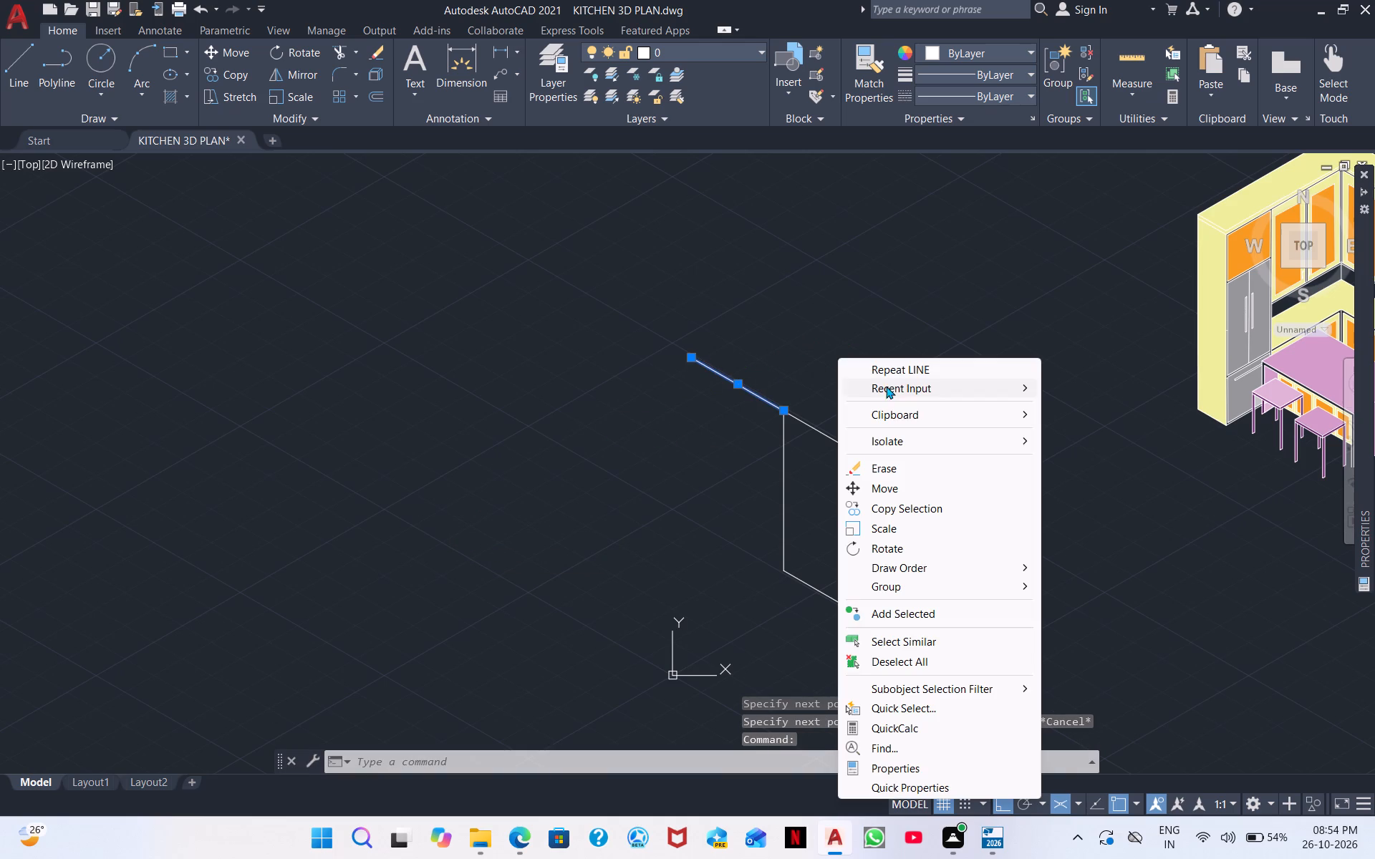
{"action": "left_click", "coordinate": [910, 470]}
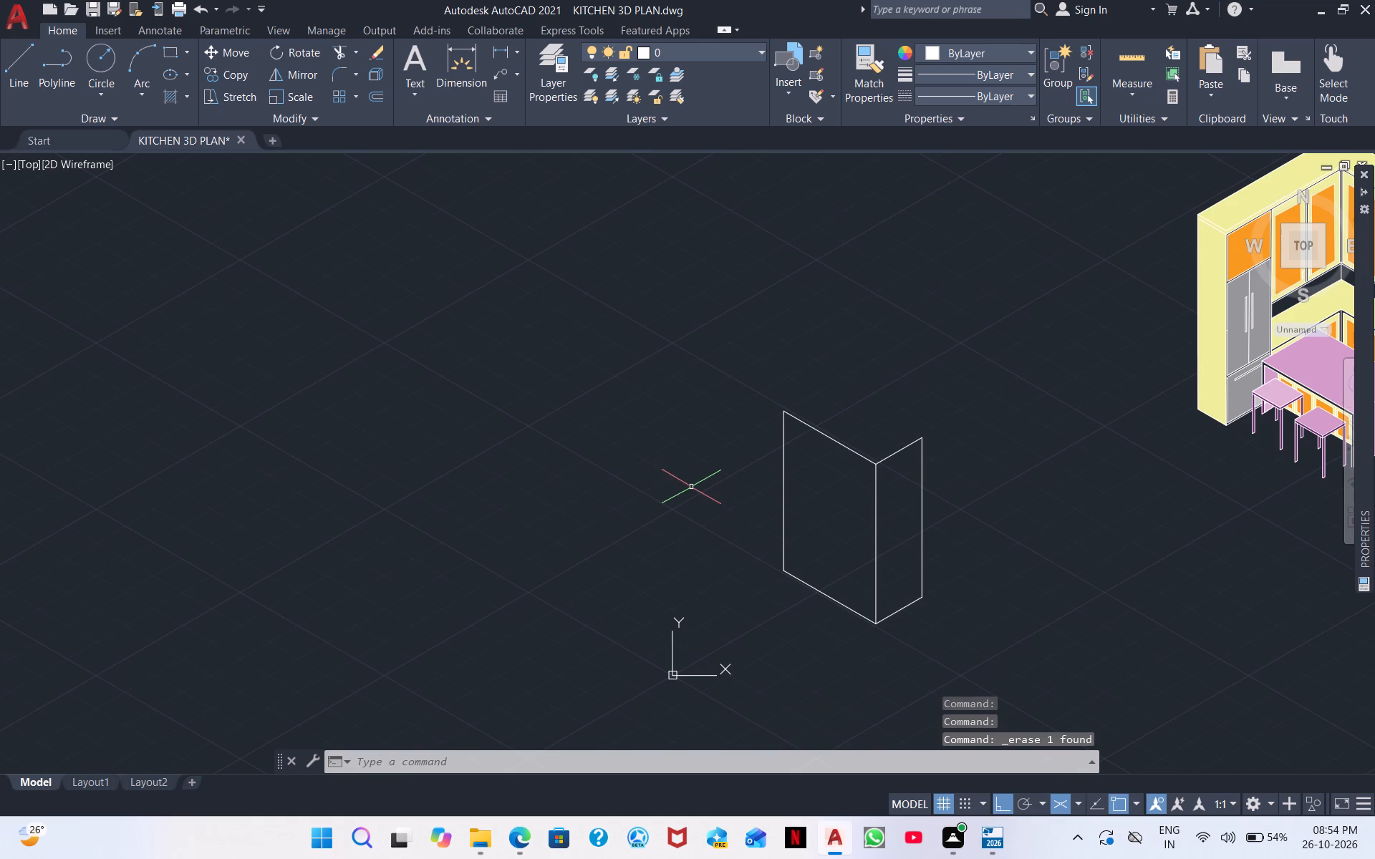
Draw a 400-long line at 150° from the 200-wide face's outer top corner, followed by a 400-long line at 210°.
{"action": "right_click", "coordinate": [690, 487]}
{"action": "left_click", "coordinate": [787, 183]}
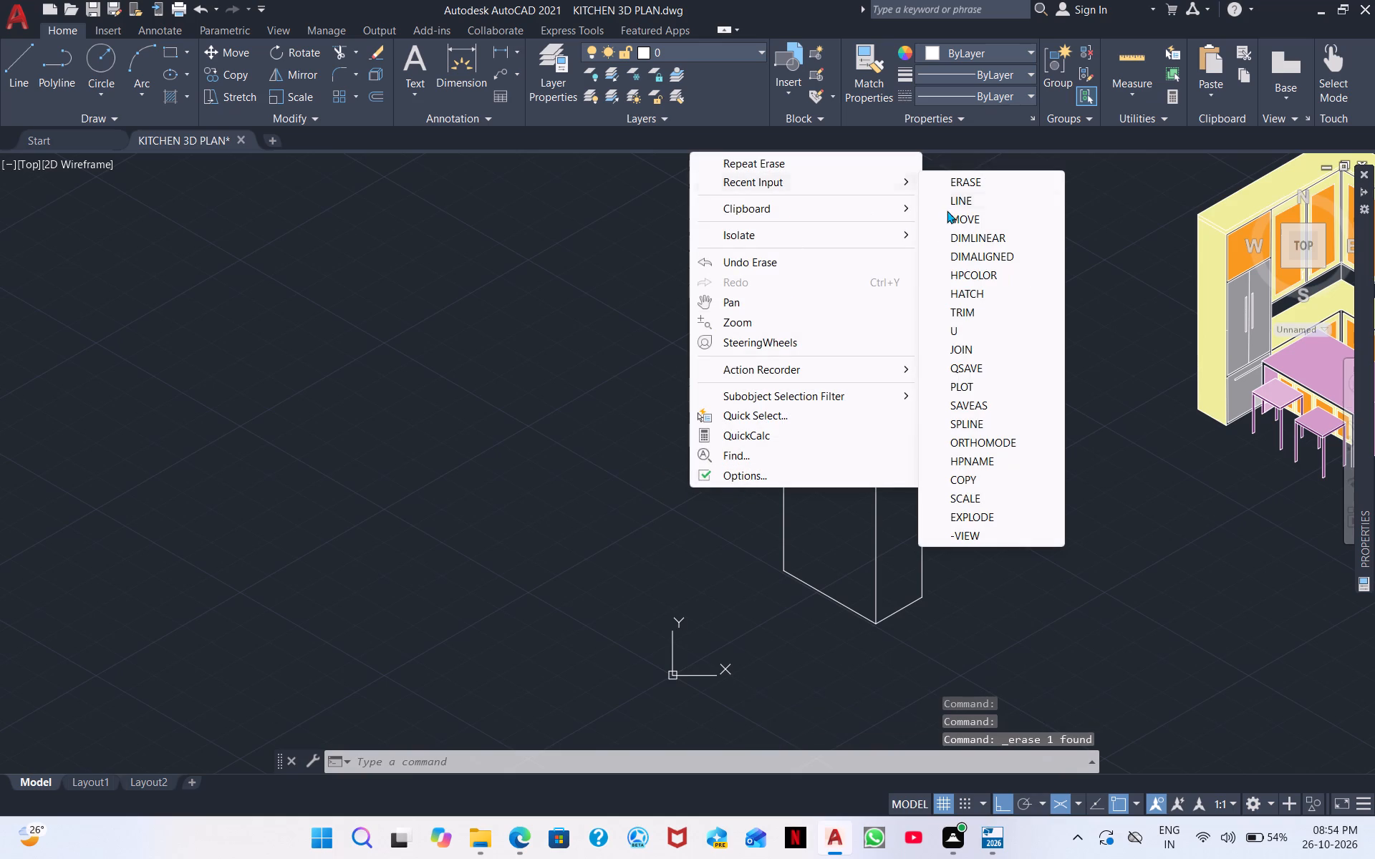
{"action": "left_click", "coordinate": [959, 202]}
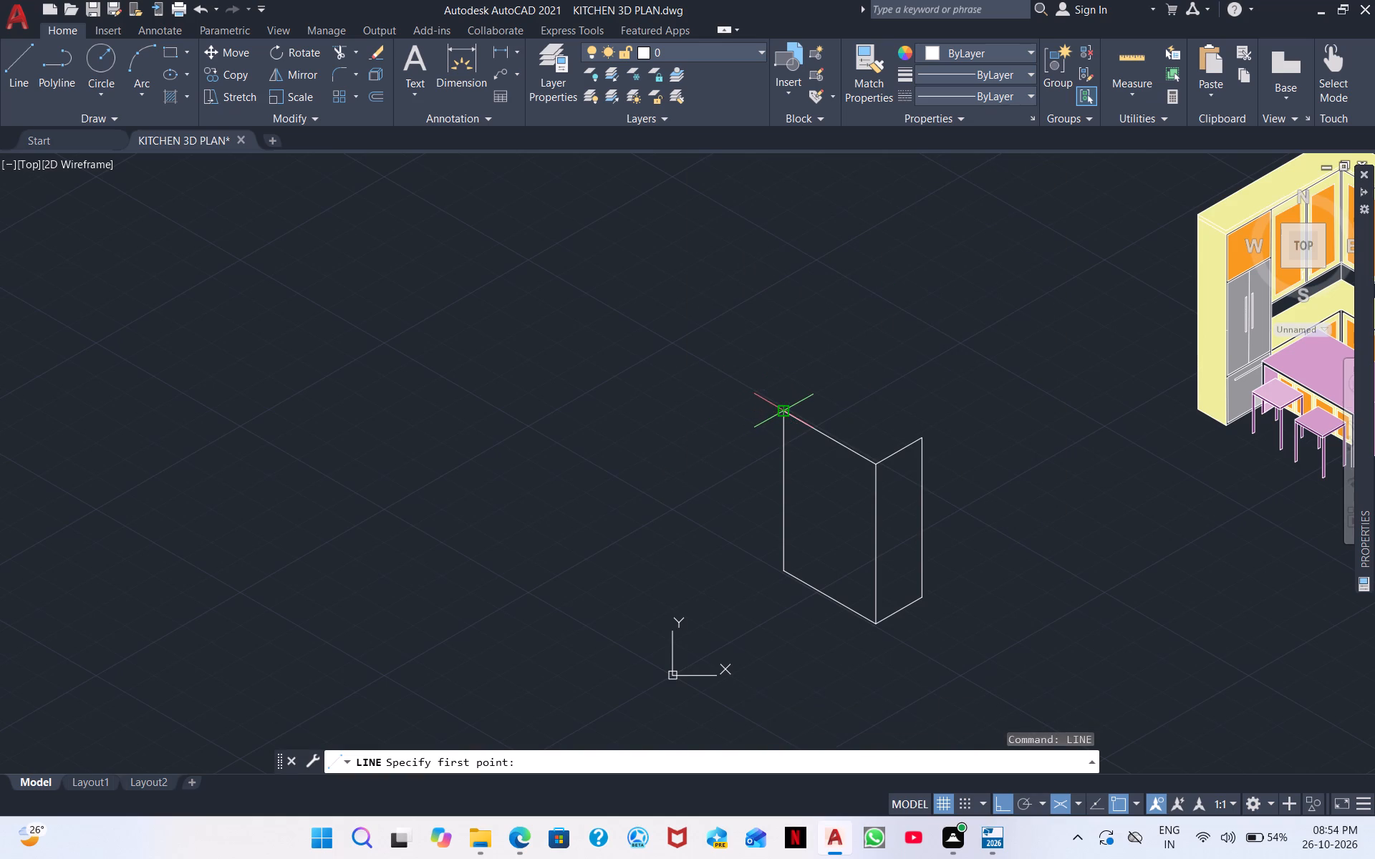
{"action": "left_click", "coordinate": [783, 415]}
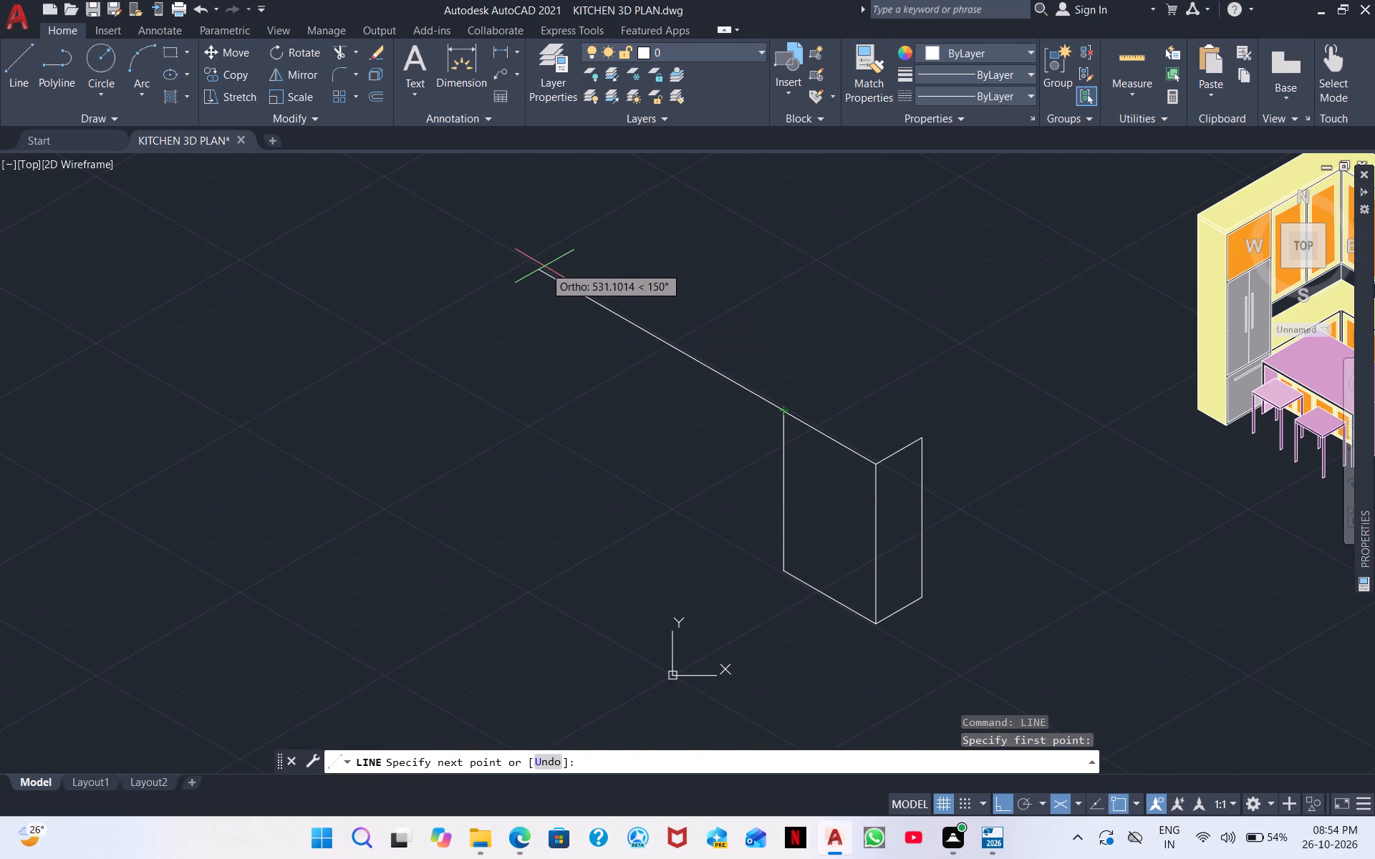
{"action": "type", "text": "400"}
{"action": "key", "text": "Return"}
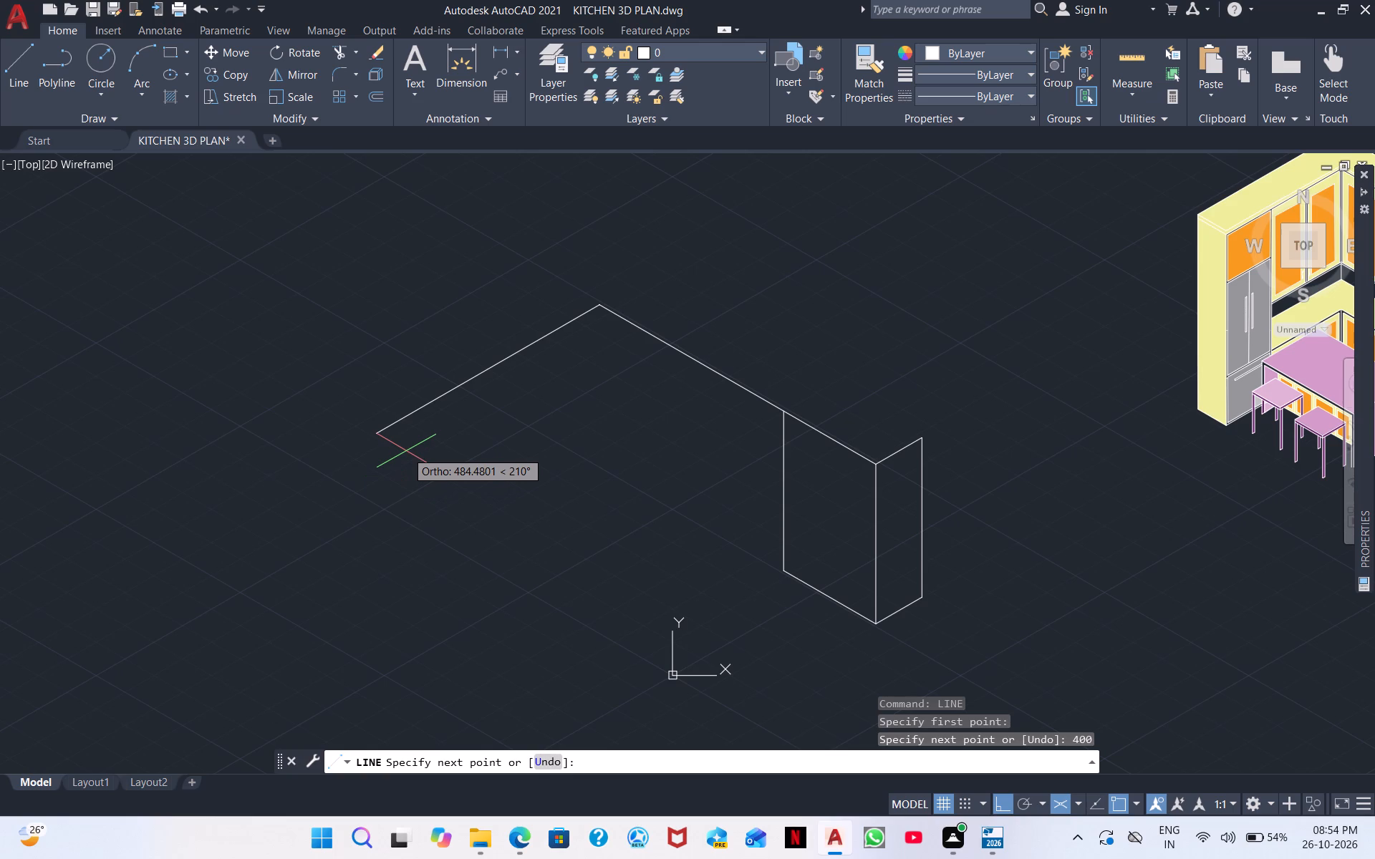
{"action": "type", "text": "400"}
{"action": "key", "text": "Return"}
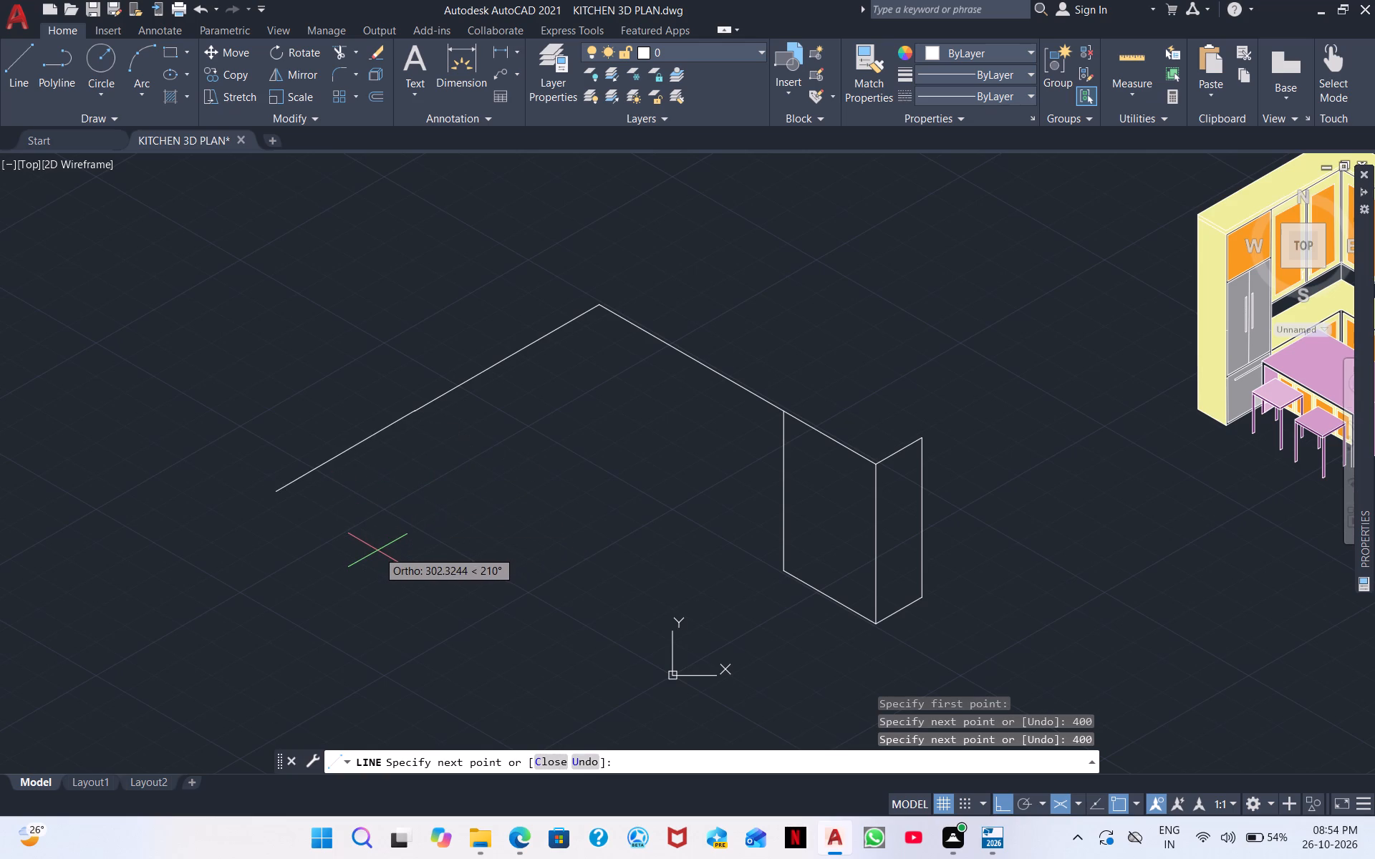
Draw a closed right-isoplane face down from the free end of the 210° line, 90 high and 80 wide along 210°.
{"action": "key", "text": "ctrl+F5"}
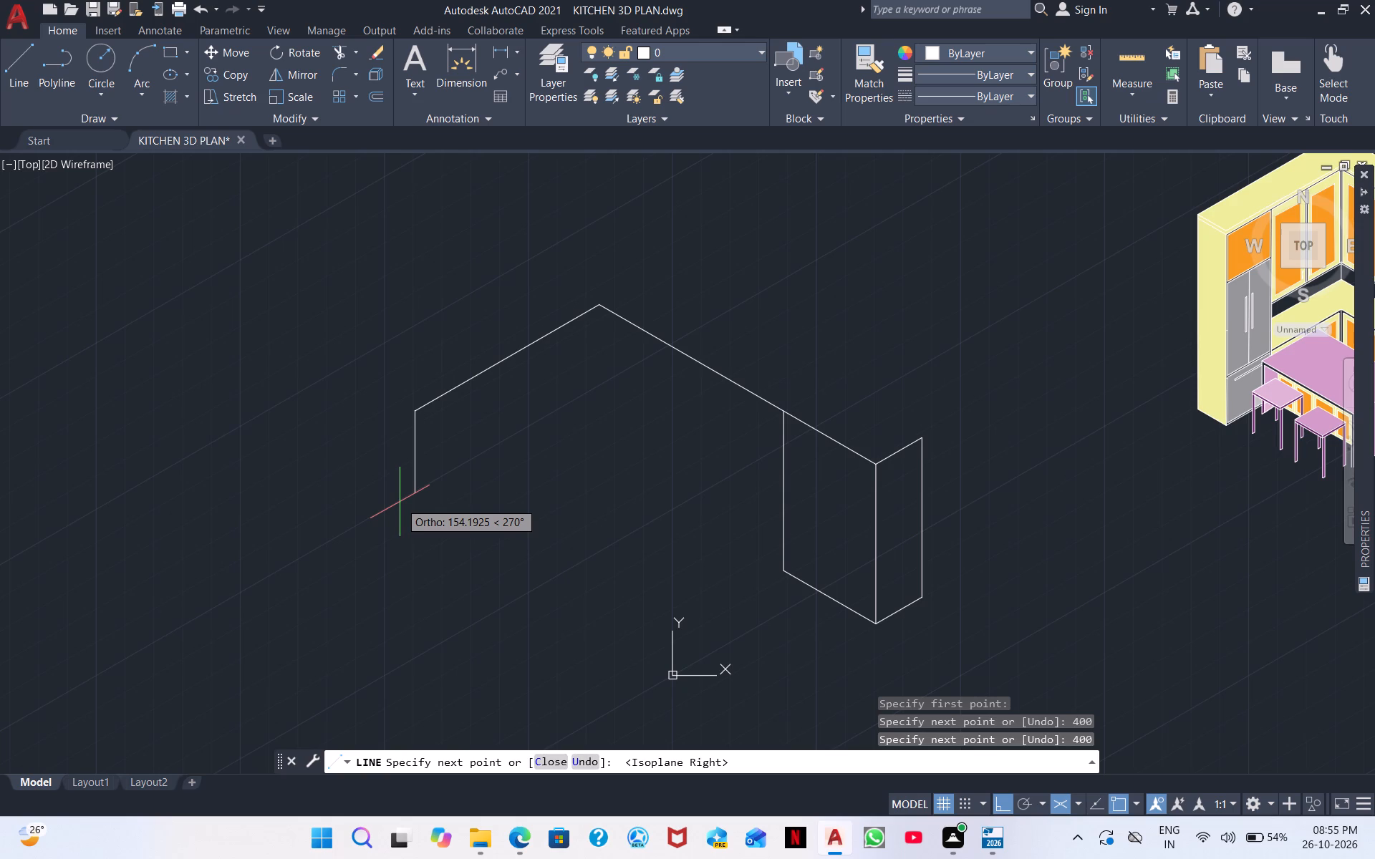
{"action": "key", "text": "0"}
{"action": "key", "text": "BackSpace"}
{"action": "type", "text": "90"}
{"action": "key", "text": "Return"}
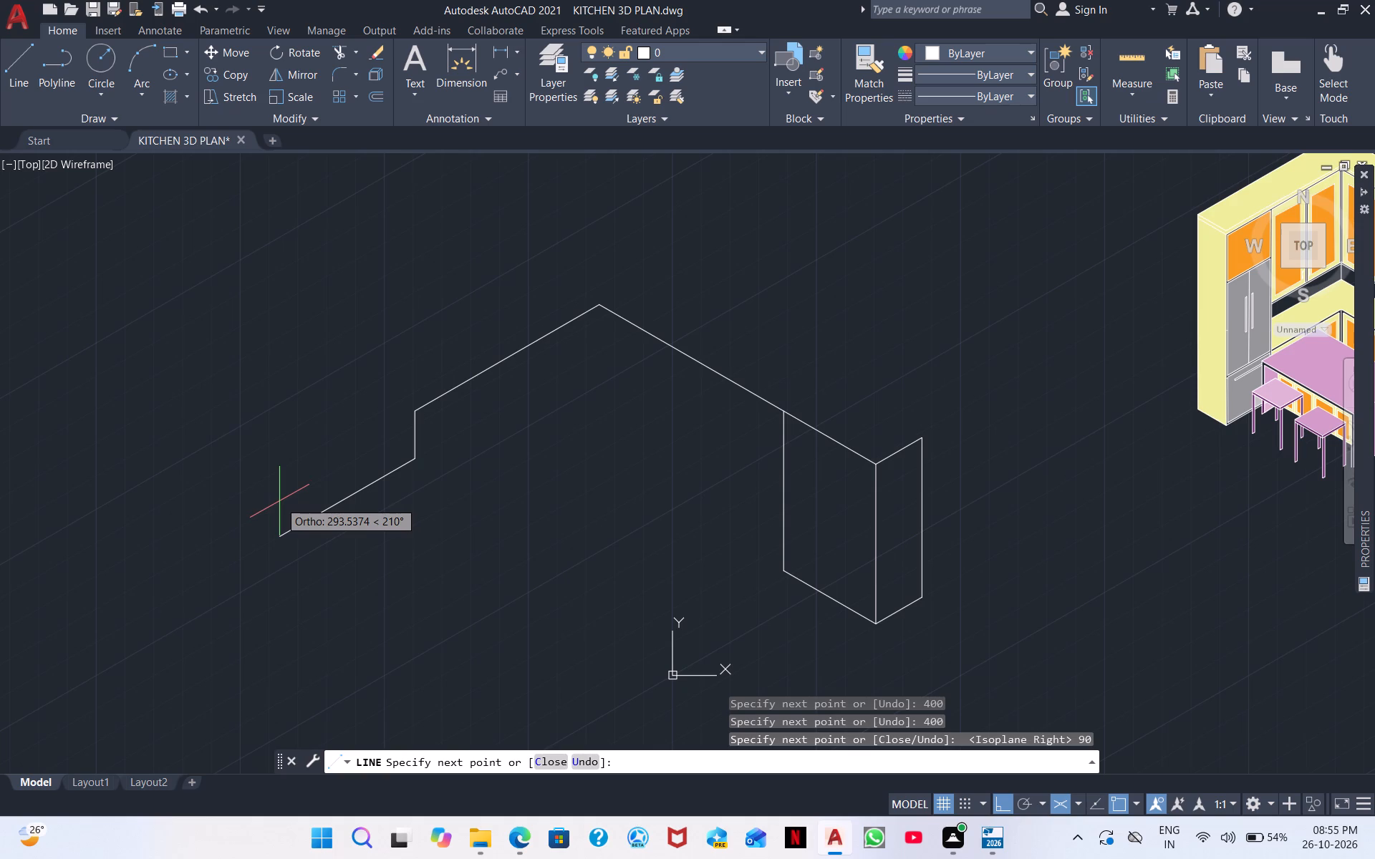
{"action": "type", "text": "80"}
{"action": "key", "text": "Return"}
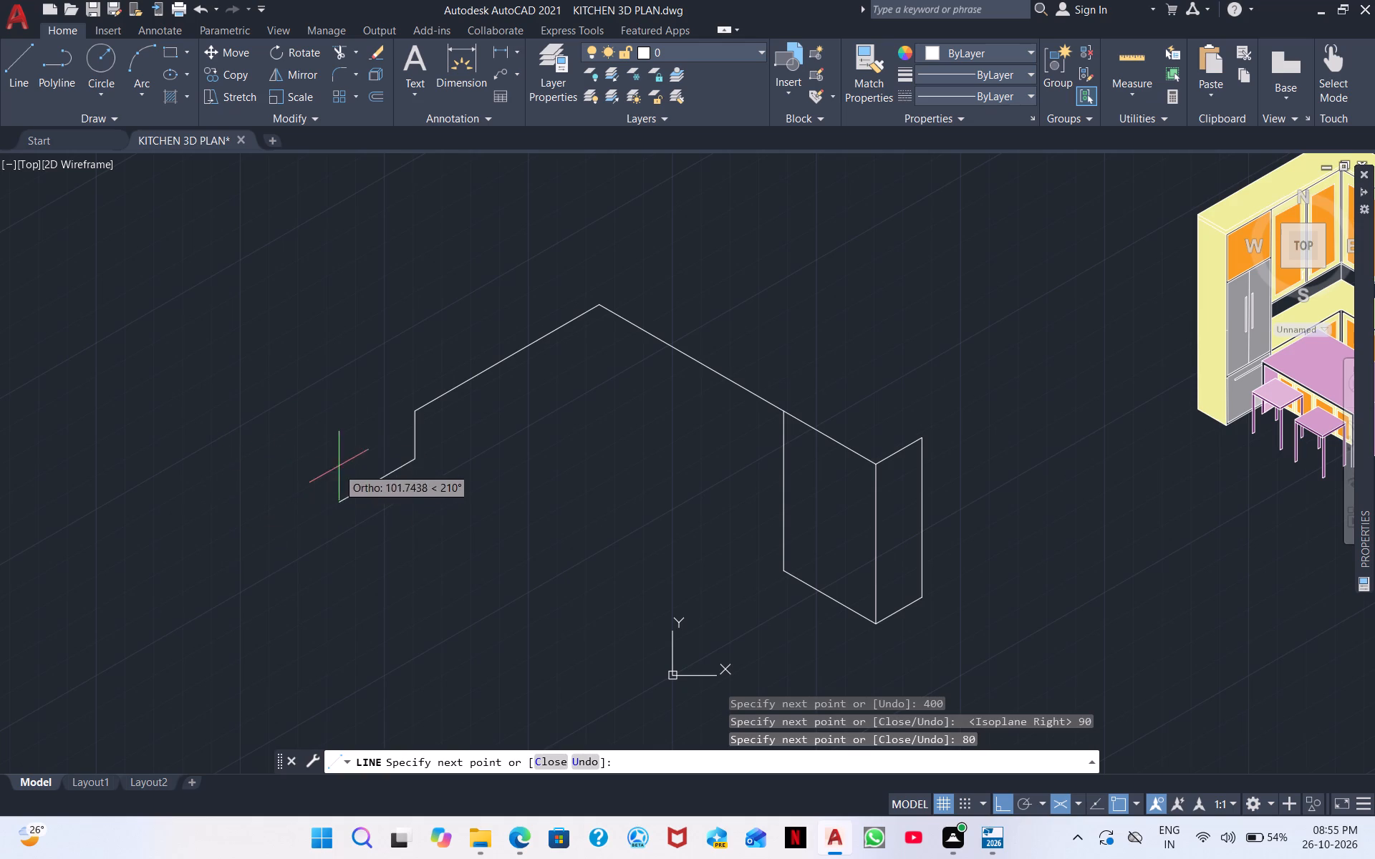
{"action": "scroll", "coordinate": [344, 439], "scroll_direction": "up", "scroll_amount": 4}
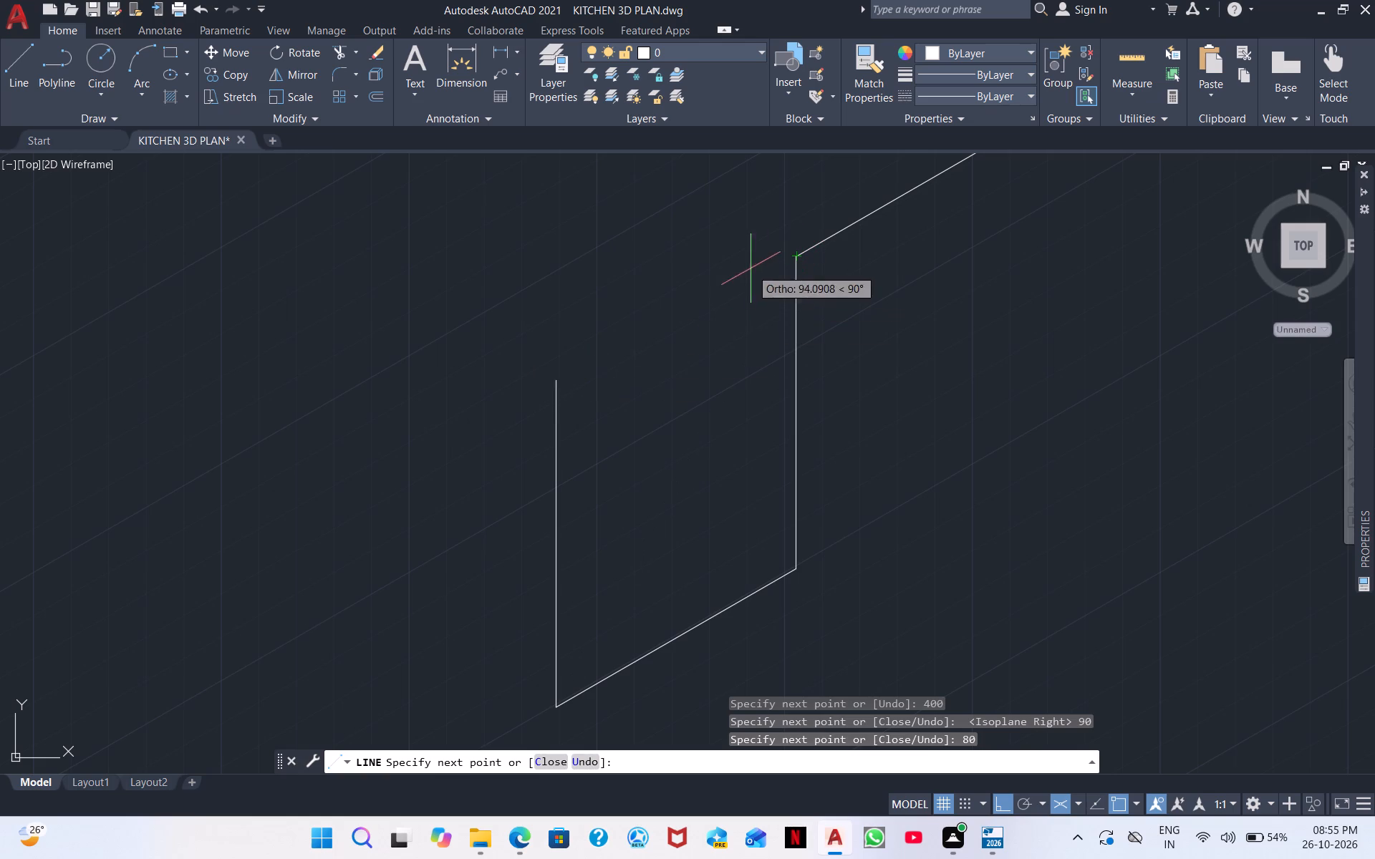
{"action": "left_click", "coordinate": [557, 395]}
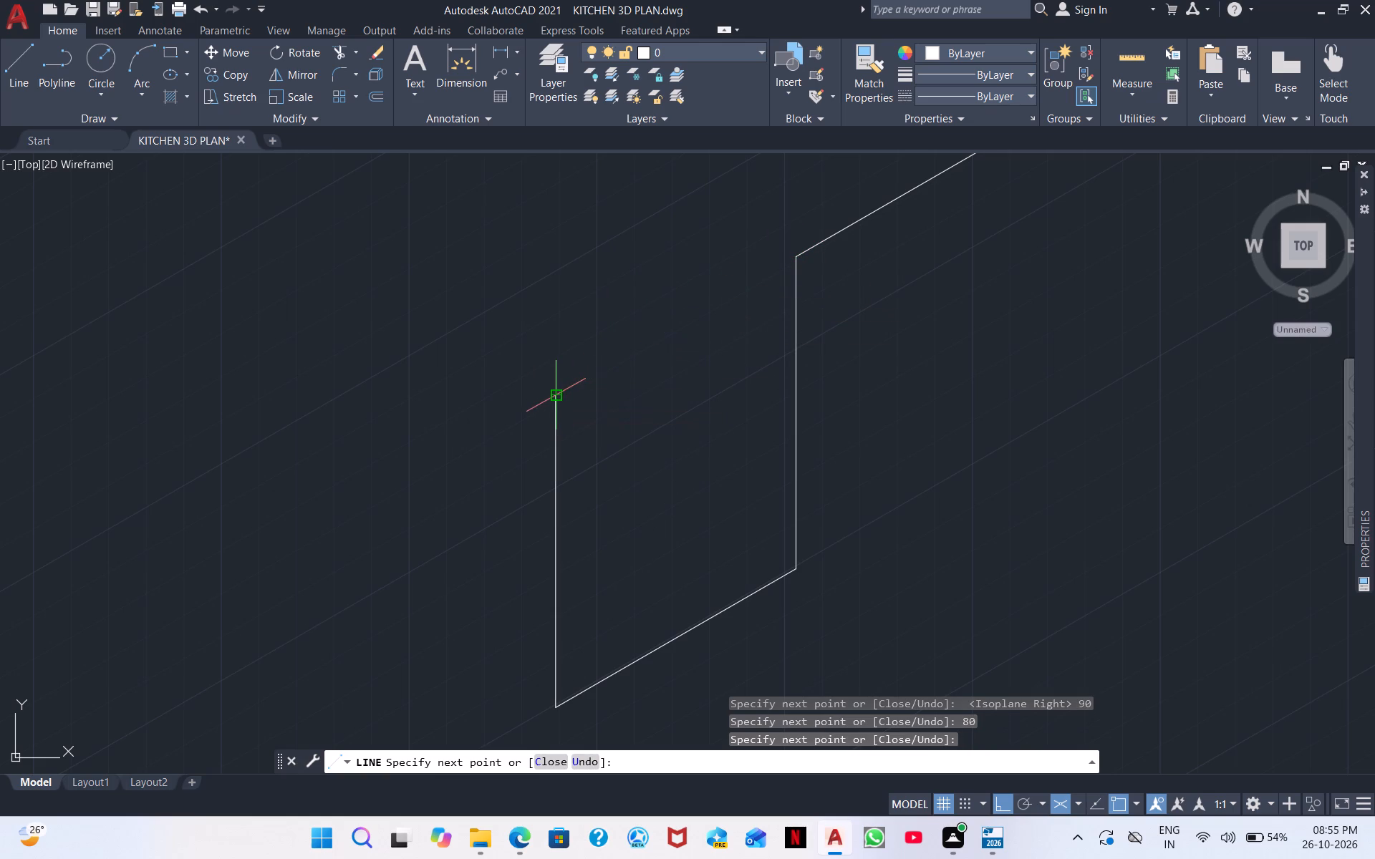
{"action": "left_click", "coordinate": [794, 259]}
{"action": "scroll", "coordinate": [651, 365], "scroll_direction": "down", "scroll_amount": 1}
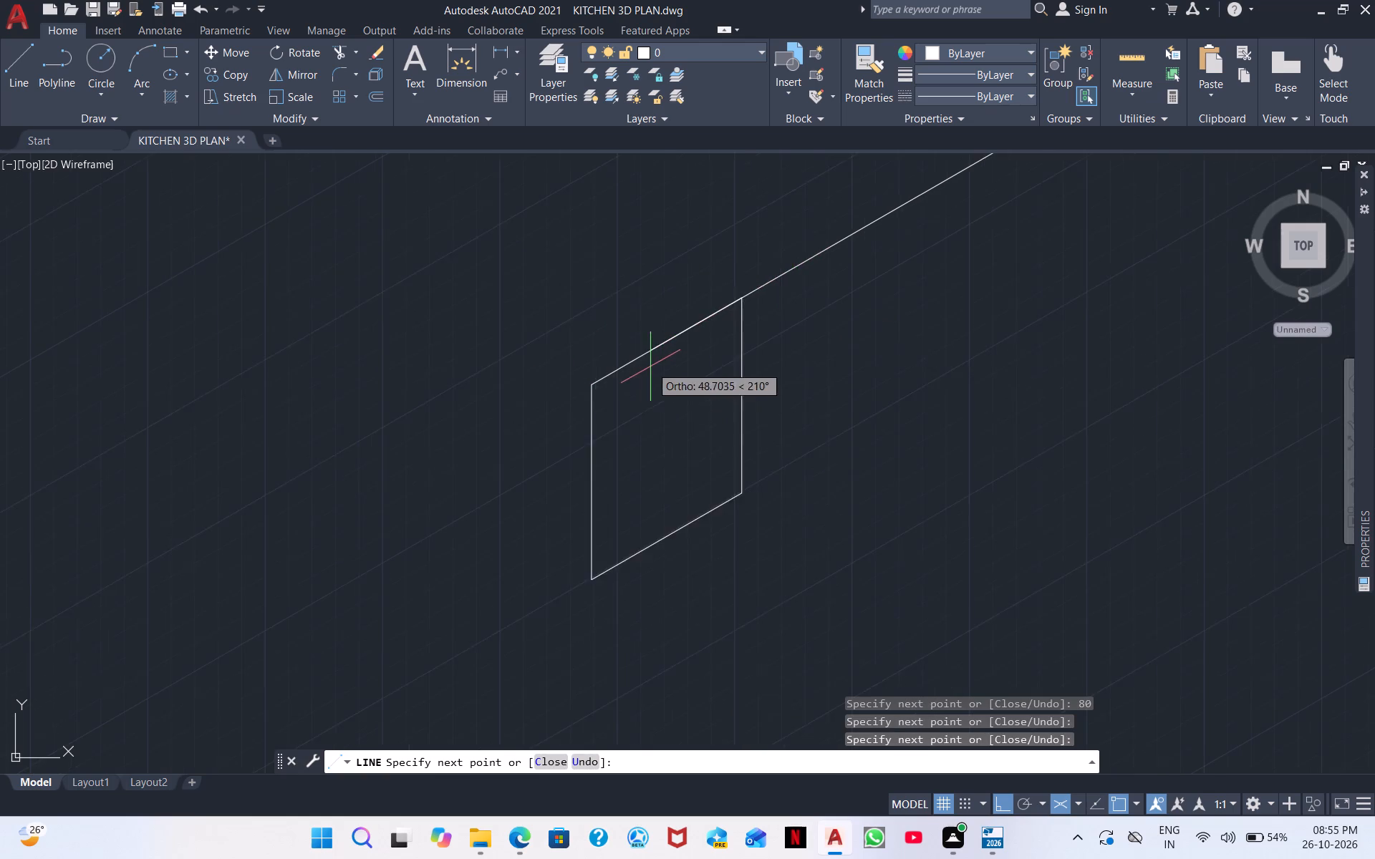
{"action": "scroll", "coordinate": [650, 367], "scroll_direction": "down", "scroll_amount": 1}
{"action": "right_click", "coordinate": [780, 432]}
{"action": "left_click", "coordinate": [849, 433]}
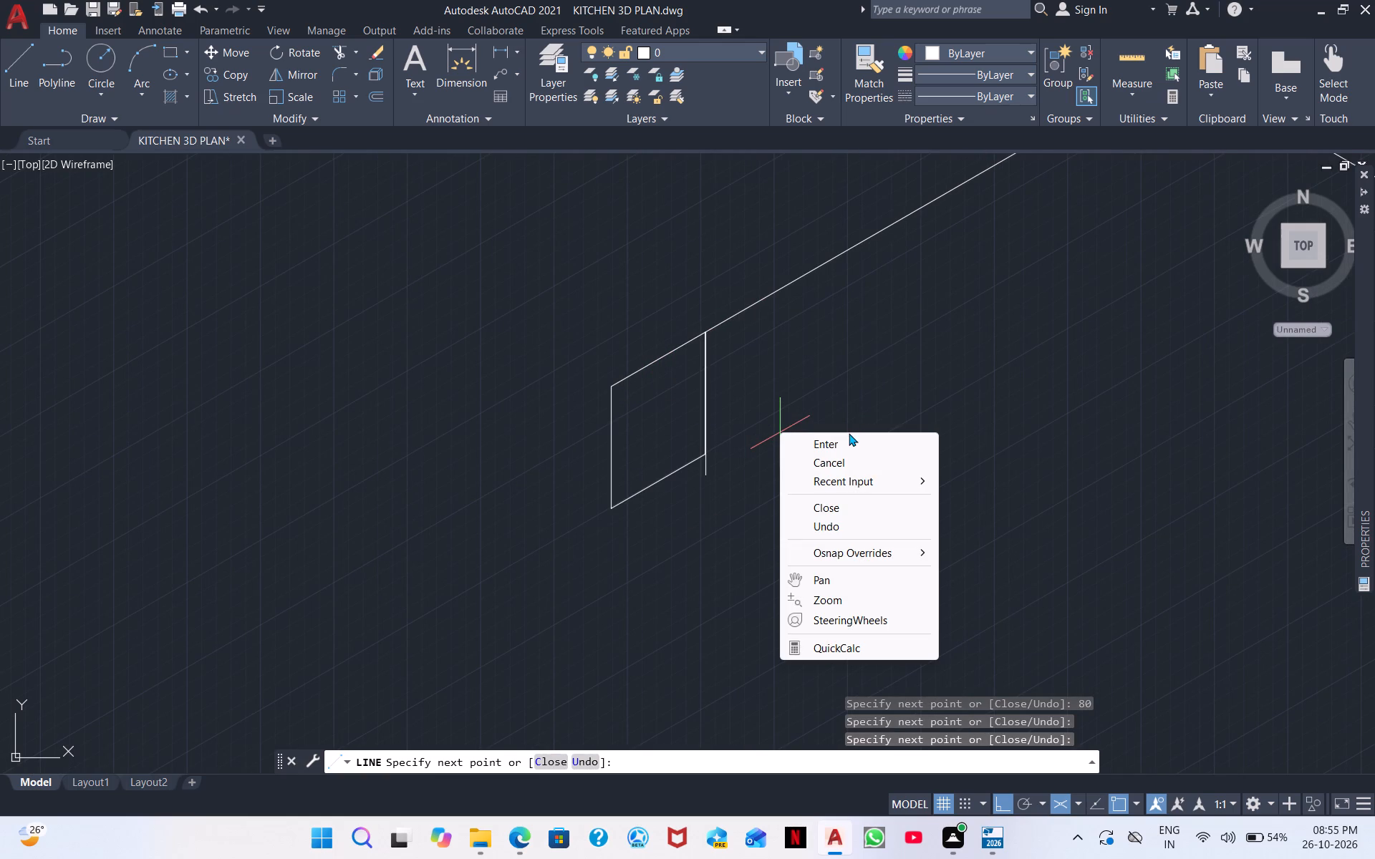
{"action": "left_click", "coordinate": [815, 443]}
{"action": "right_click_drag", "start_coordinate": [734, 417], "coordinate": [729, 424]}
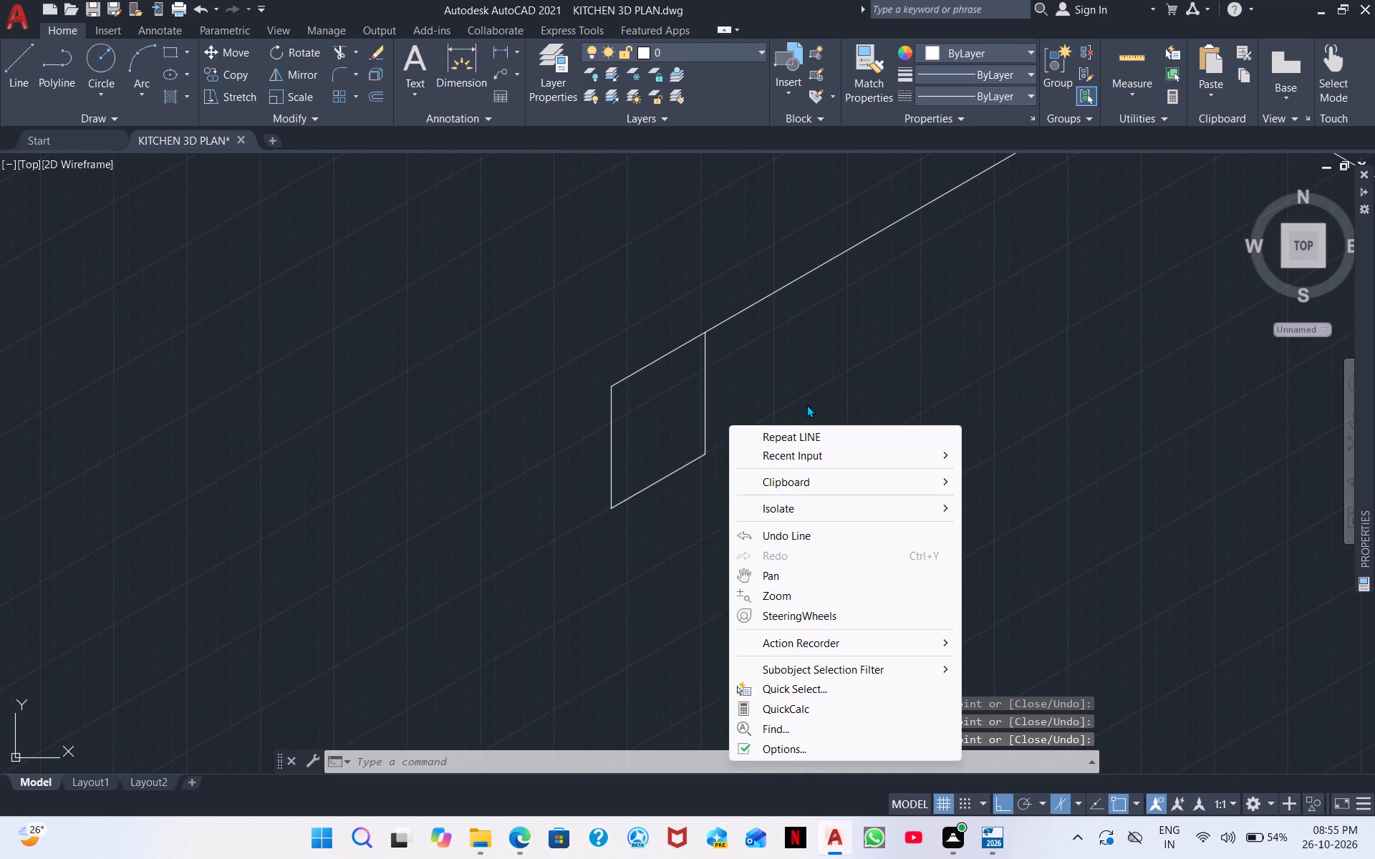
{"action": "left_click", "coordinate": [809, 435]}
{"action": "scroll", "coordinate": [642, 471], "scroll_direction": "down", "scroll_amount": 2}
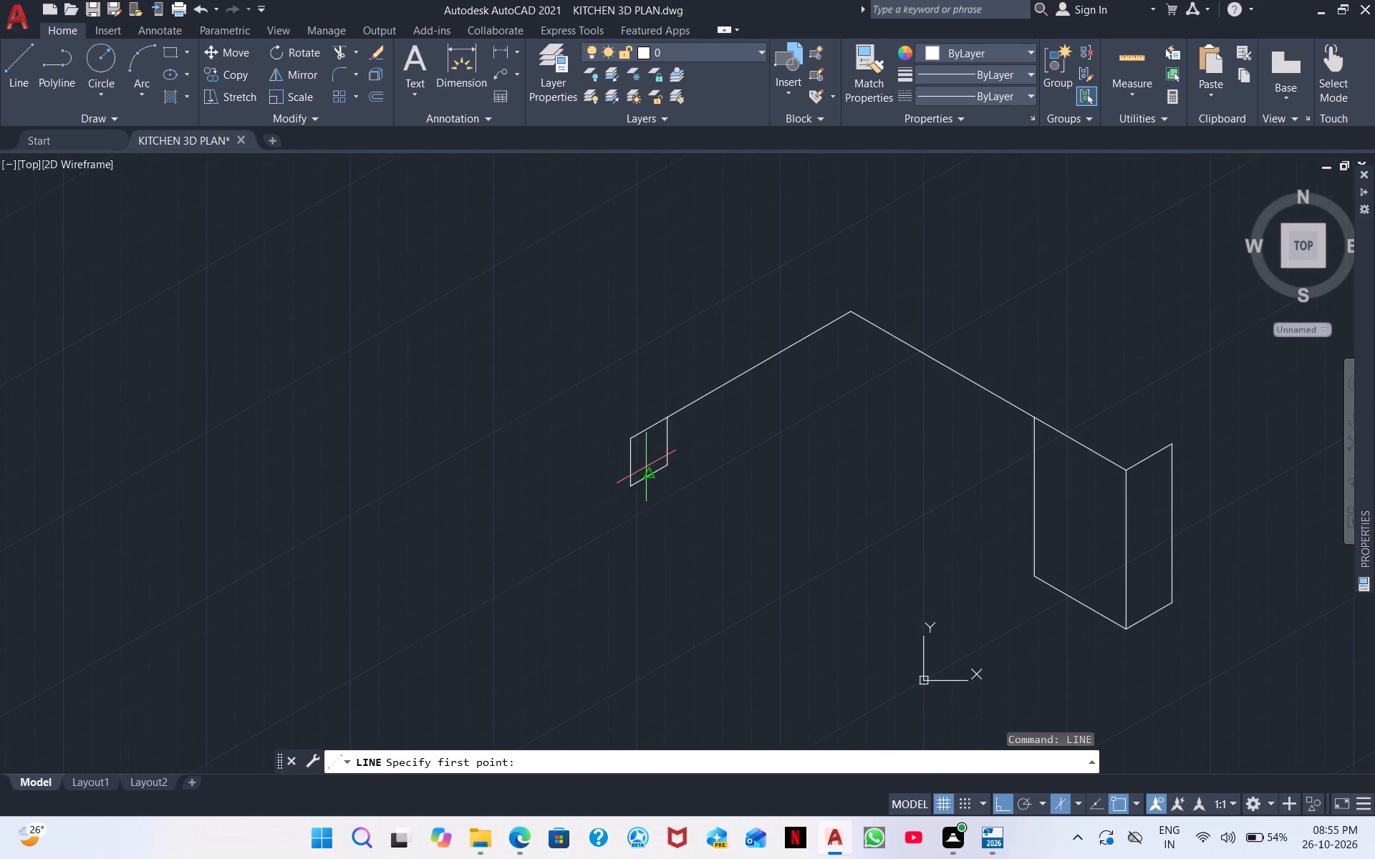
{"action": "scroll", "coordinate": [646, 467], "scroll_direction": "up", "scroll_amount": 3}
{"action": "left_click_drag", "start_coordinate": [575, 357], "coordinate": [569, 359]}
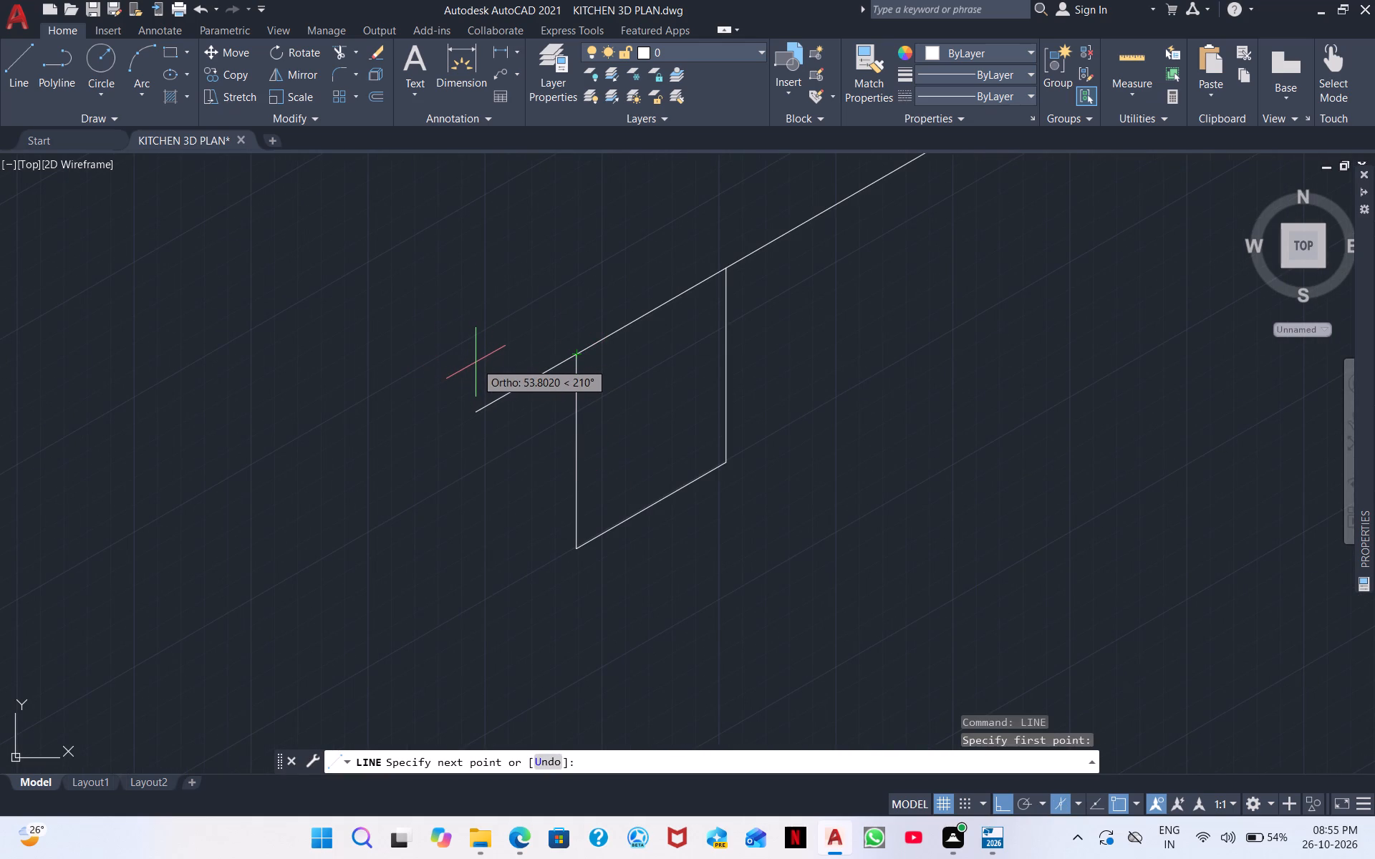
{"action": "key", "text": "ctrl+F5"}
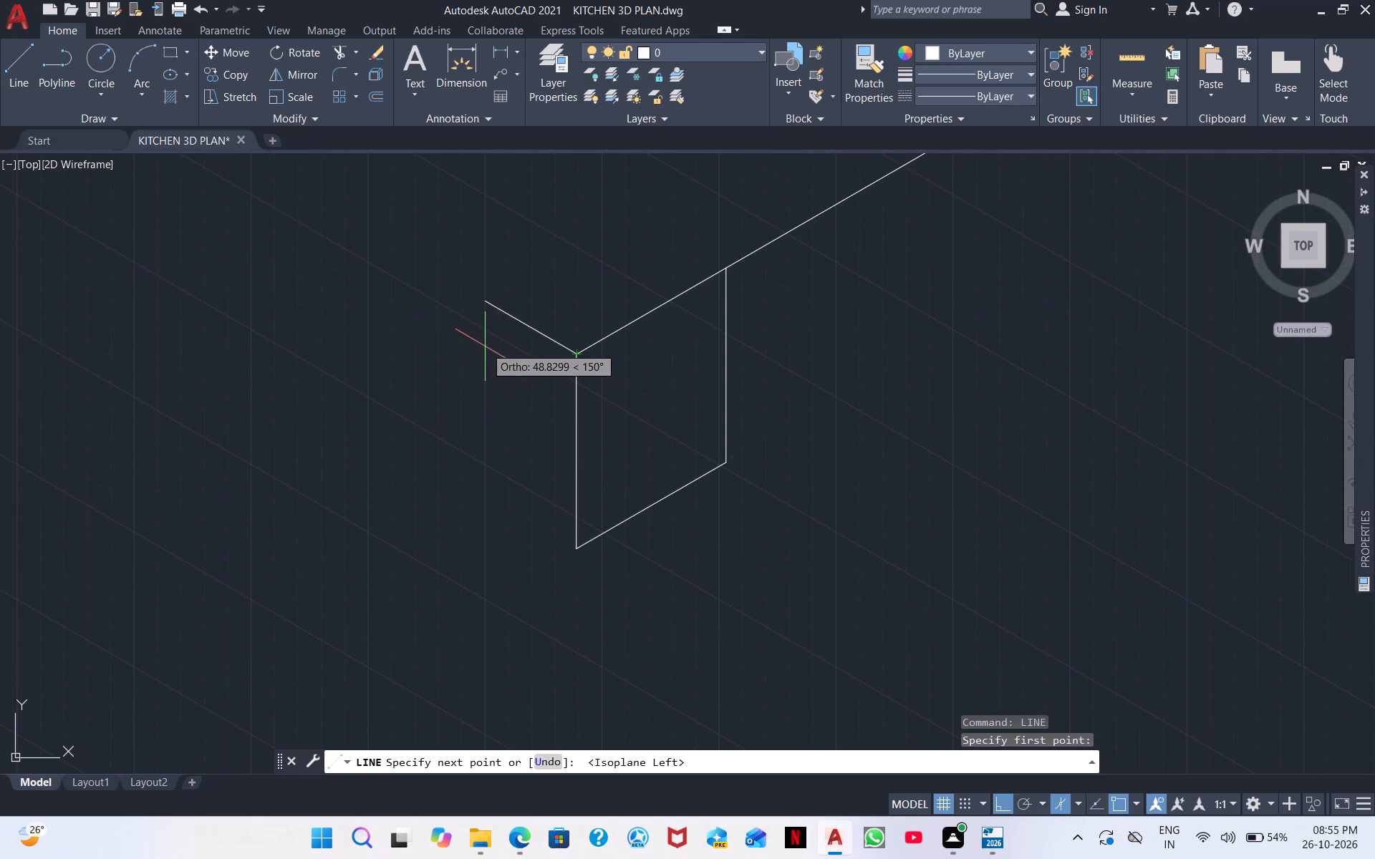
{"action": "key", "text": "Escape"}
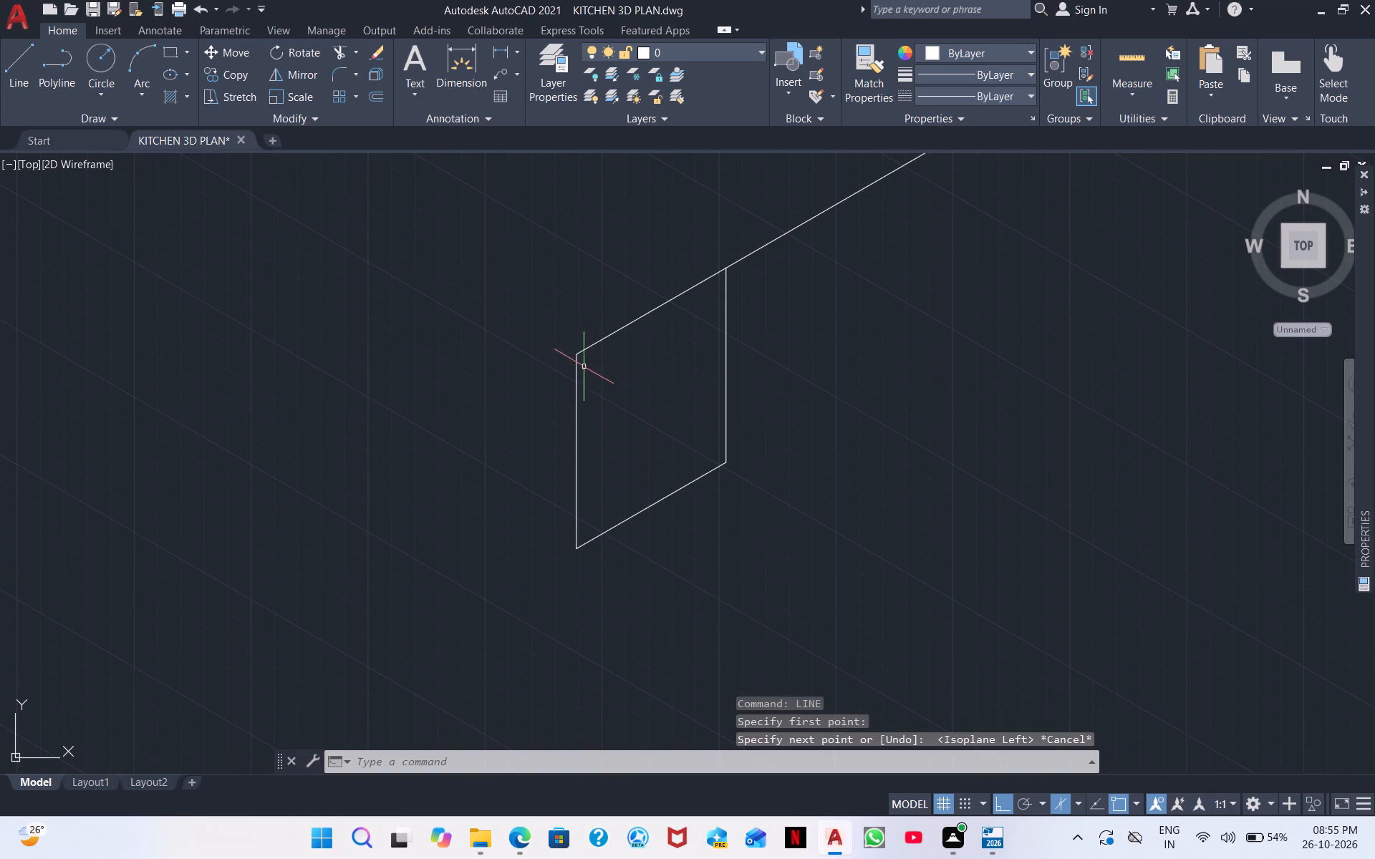
Check the bottom edge of the 100-wide face with a linear dimension, without placing it.
{"action": "scroll", "coordinate": [730, 404], "scroll_direction": "down", "scroll_amount": 2}
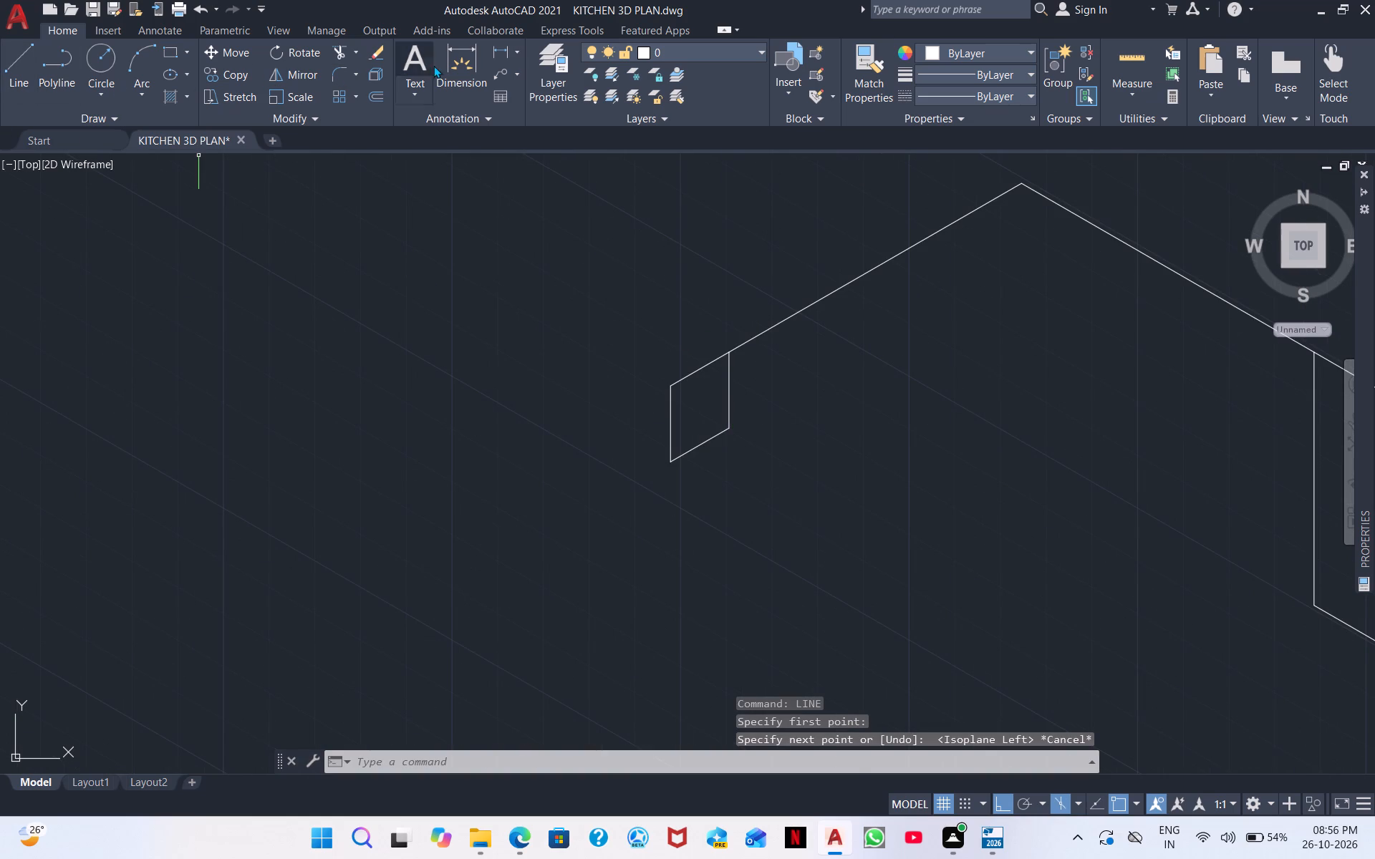
{"action": "left_click", "coordinate": [506, 53]}
{"action": "middle_click_drag", "start_coordinate": [806, 337], "coordinate": [0, 10]}
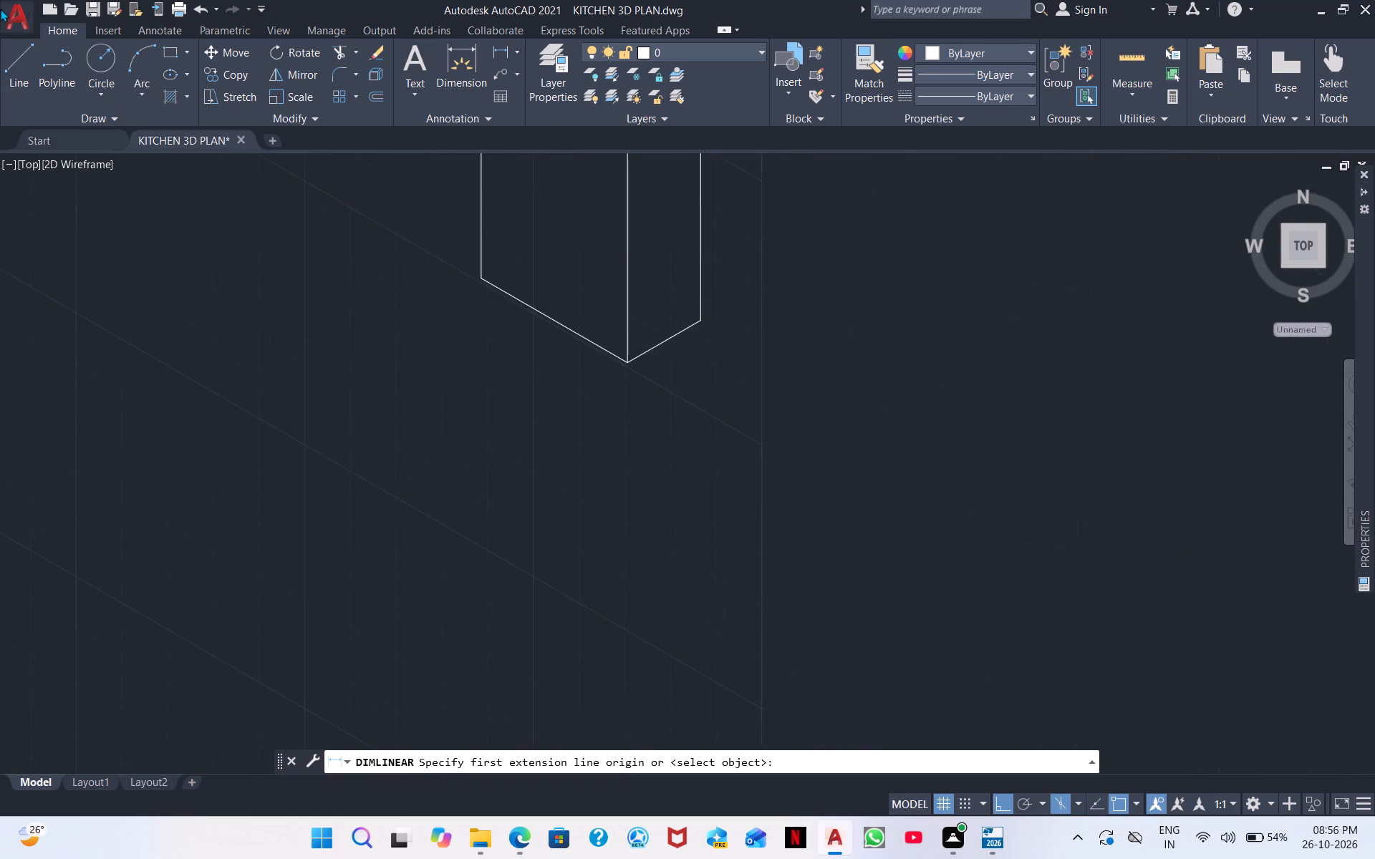
{"action": "left_click", "coordinate": [632, 364]}
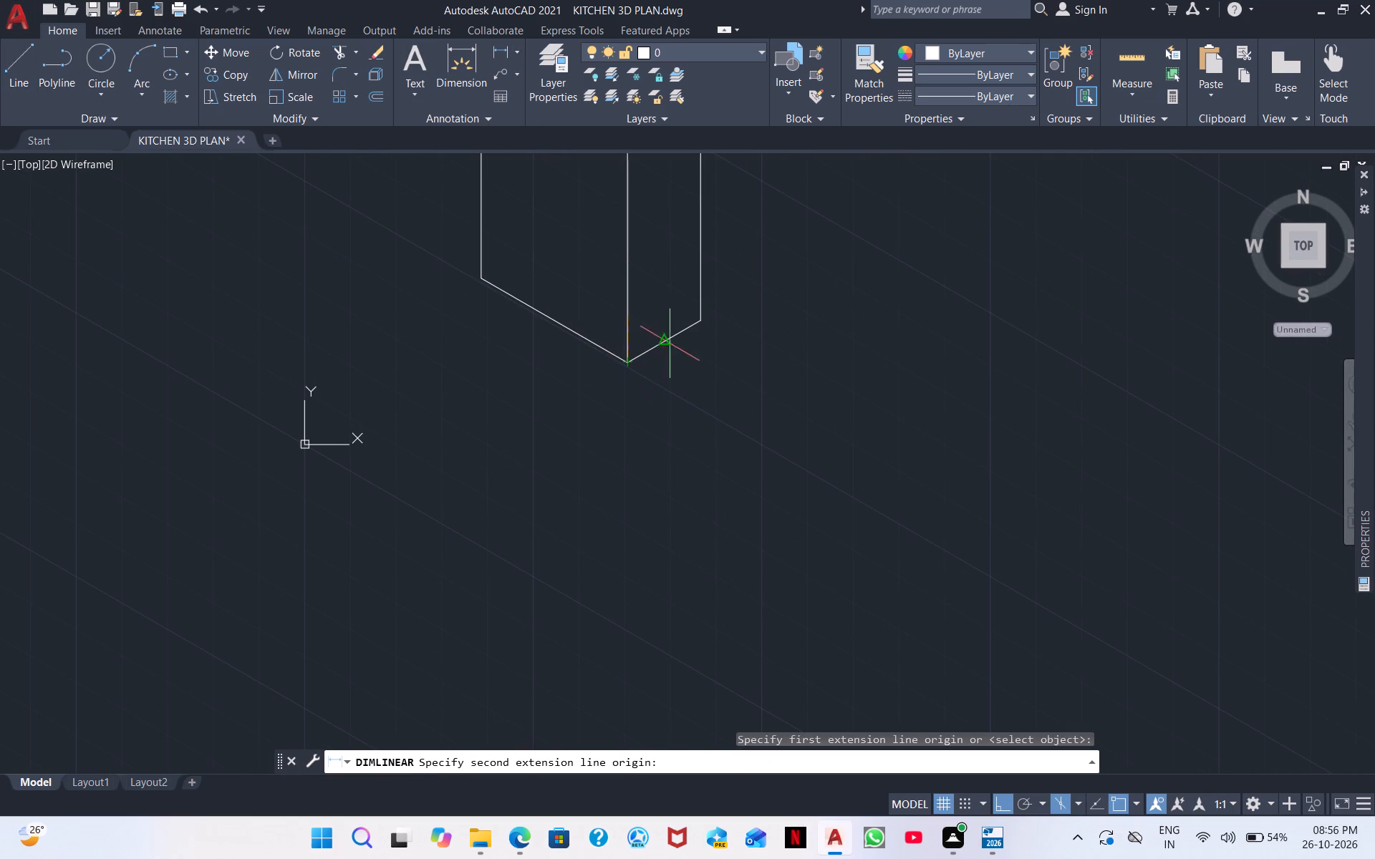
{"action": "left_click", "coordinate": [702, 322]}
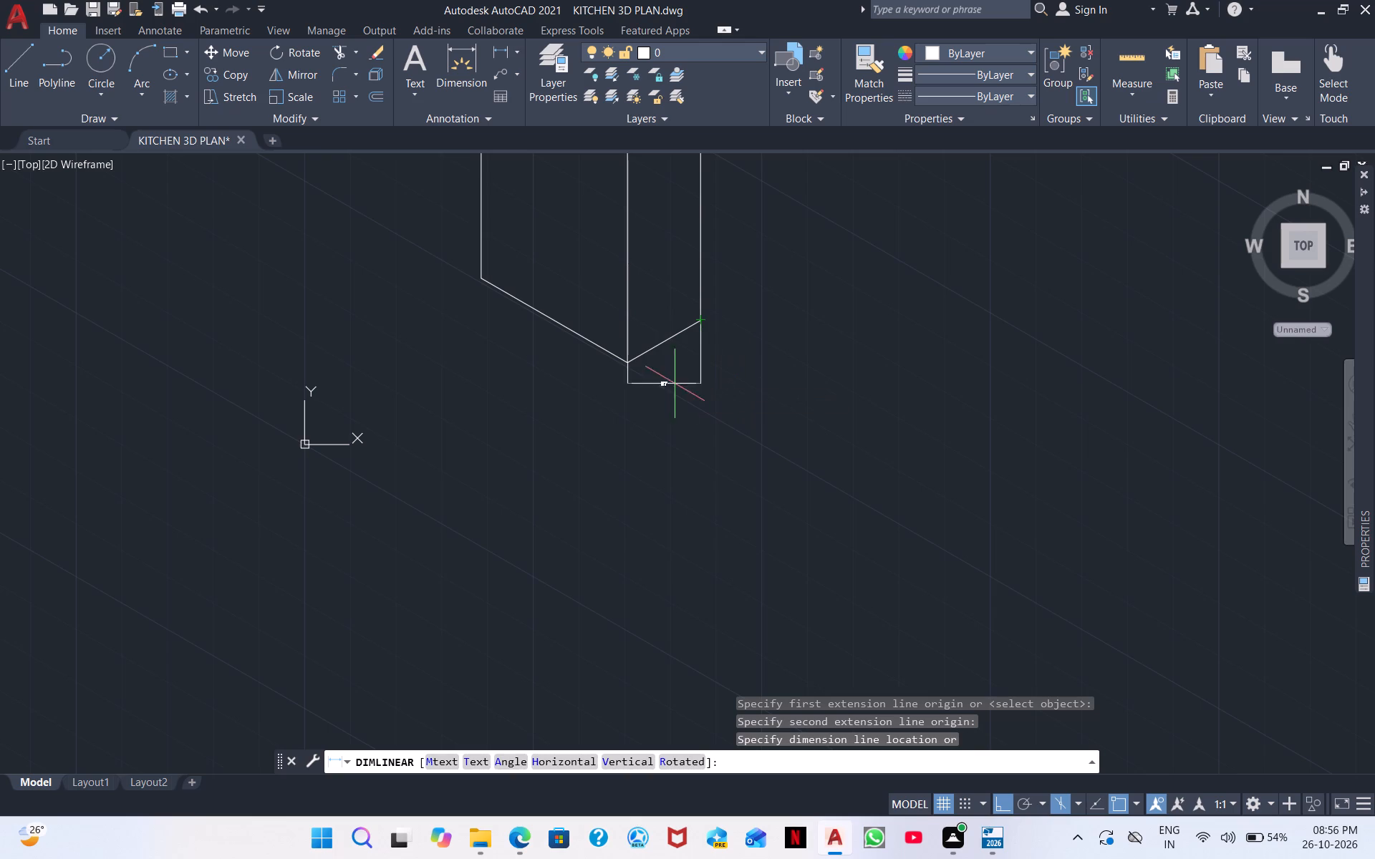
{"action": "middle_click_drag", "start_coordinate": [672, 268], "coordinate": [651, 379]}
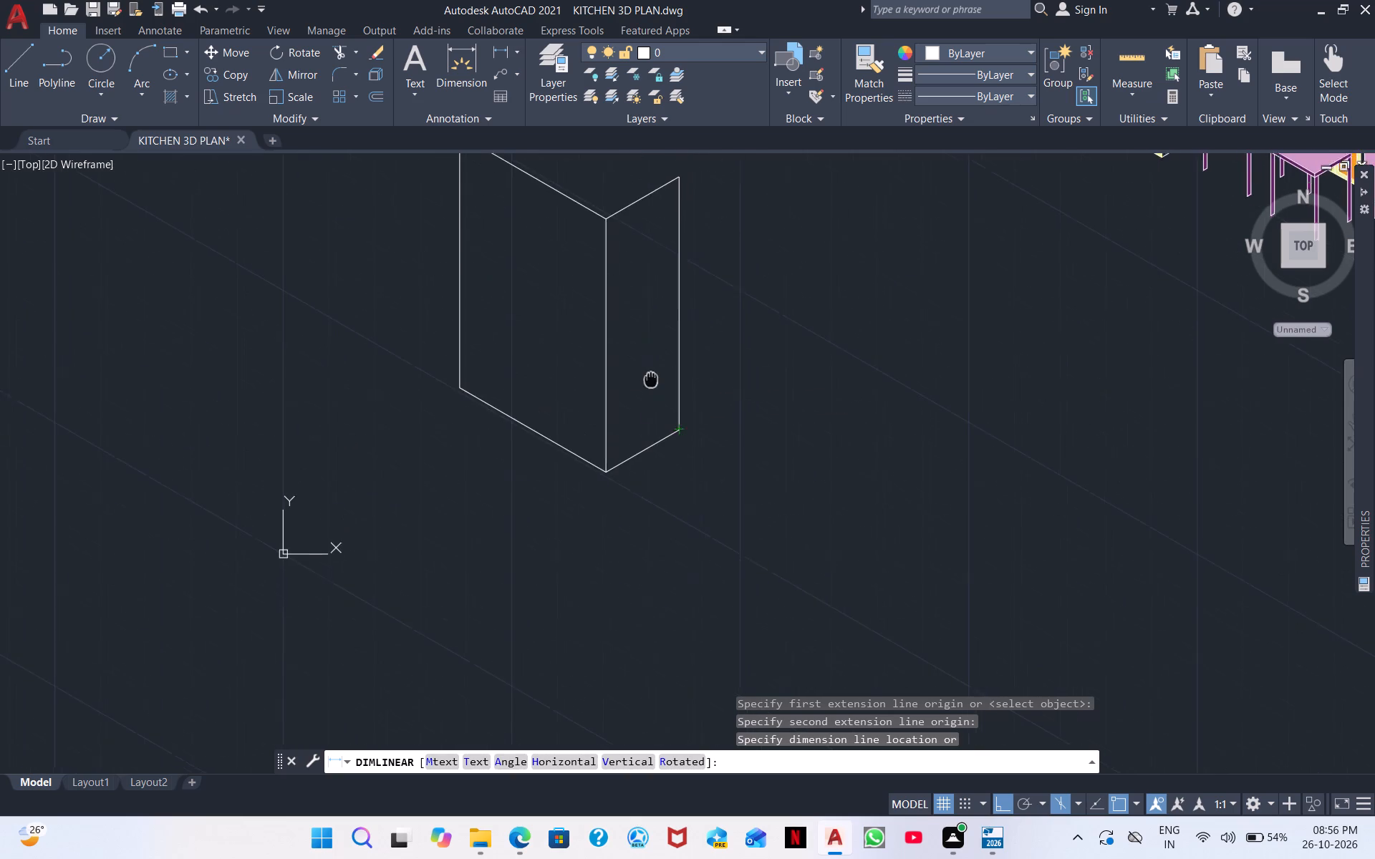
{"action": "middle_click_drag", "start_coordinate": [651, 379], "coordinate": [650, 385]}
{"action": "scroll", "coordinate": [648, 377], "scroll_direction": "up", "scroll_amount": 5}
{"action": "scroll", "coordinate": [648, 377], "scroll_direction": "down", "scroll_amount": 4}
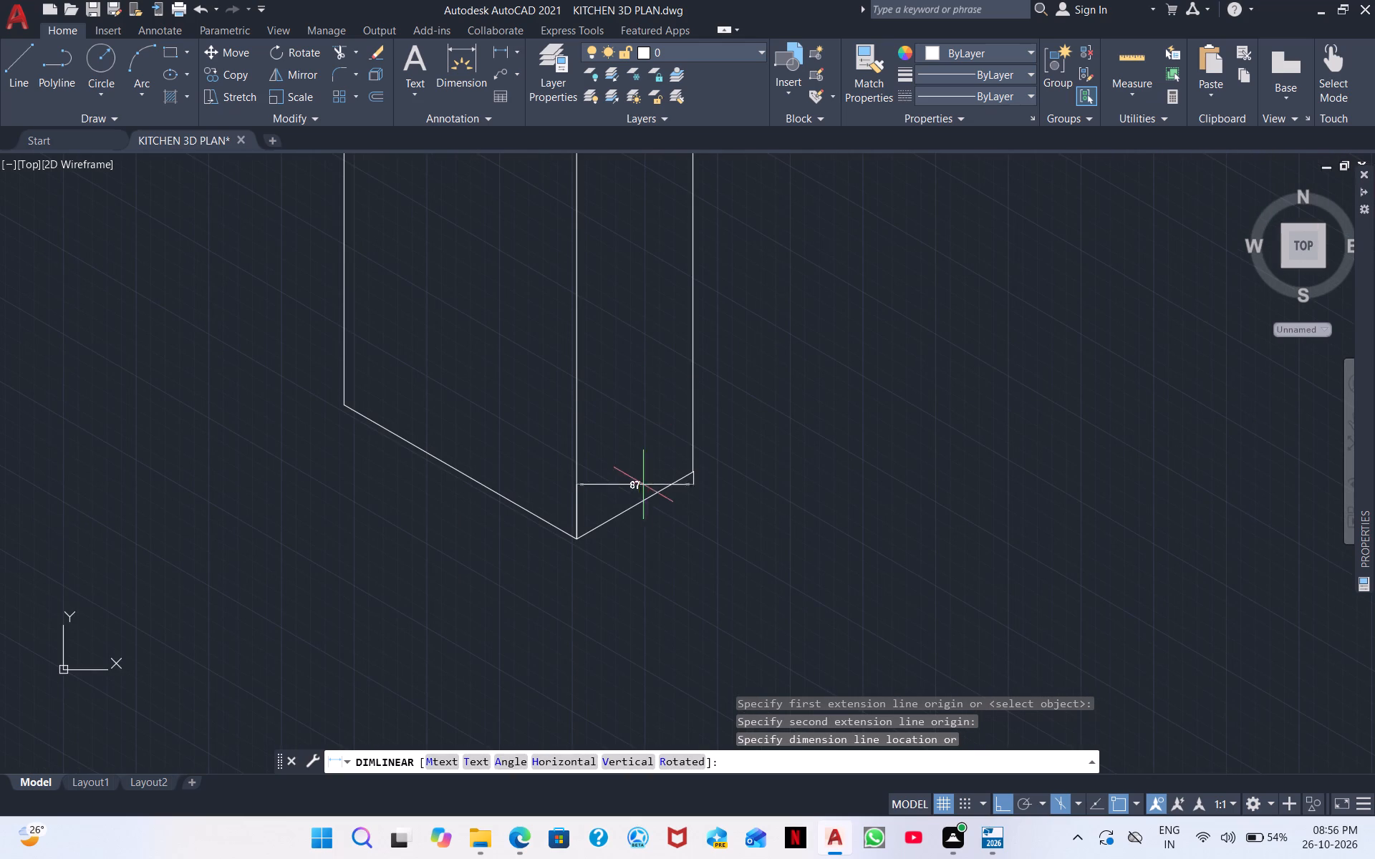
{"action": "right_click", "coordinate": [652, 583]}
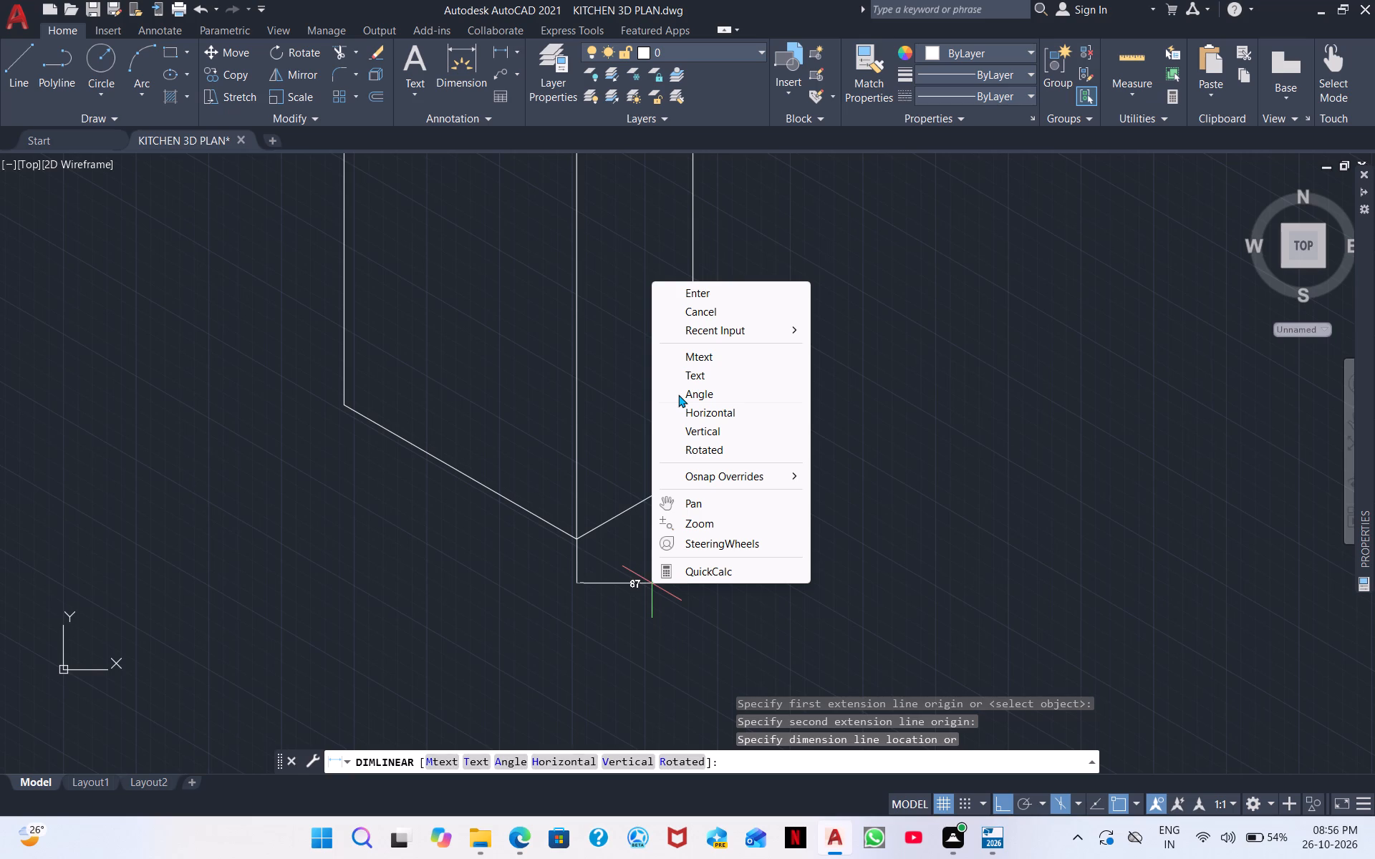
{"action": "left_click", "coordinate": [720, 292]}
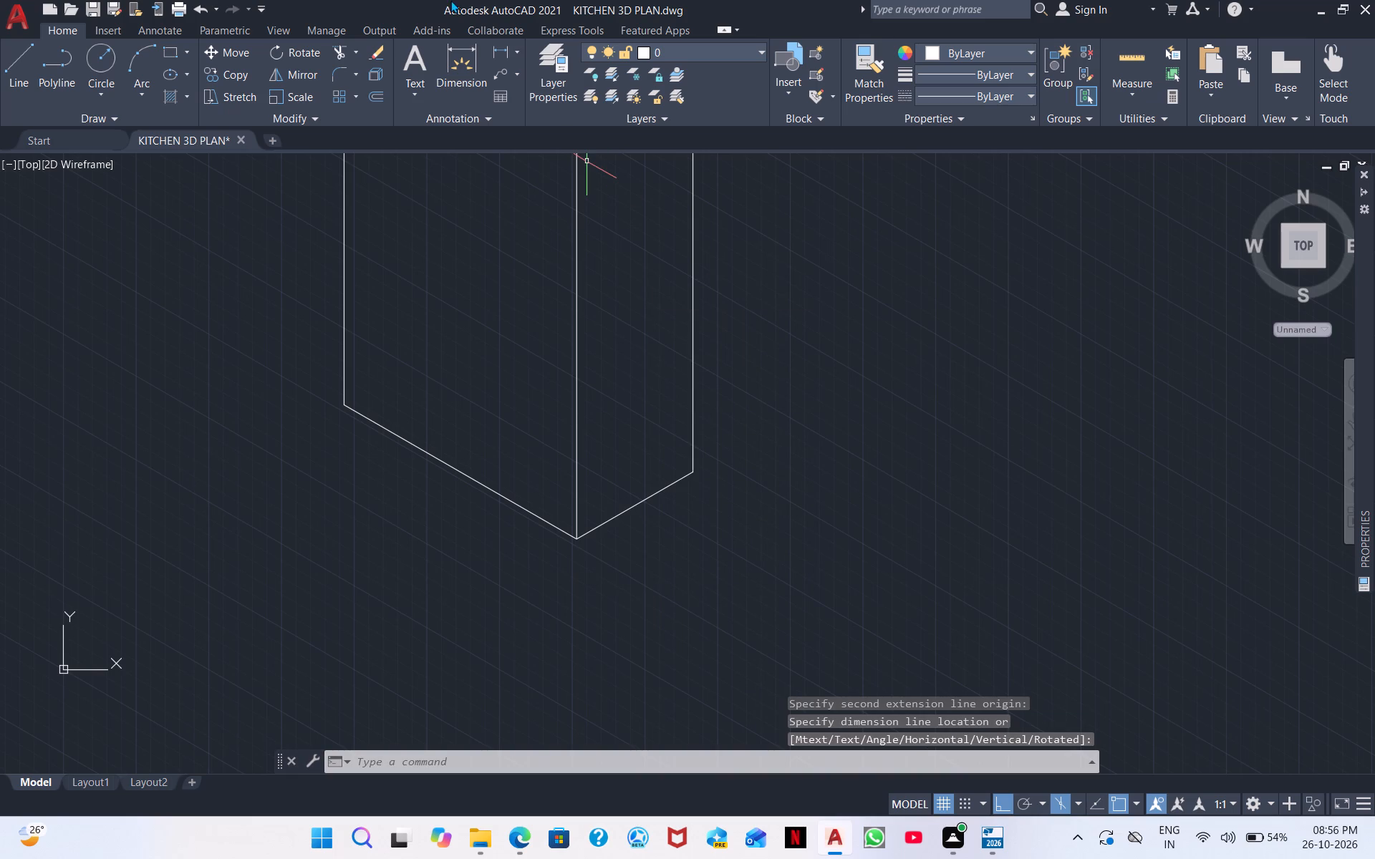
Check the 100-wide face along its bottom edge with an aligned dimension, without placing it.
{"action": "left_click", "coordinate": [518, 50]}
{"action": "left_click", "coordinate": [493, 124]}
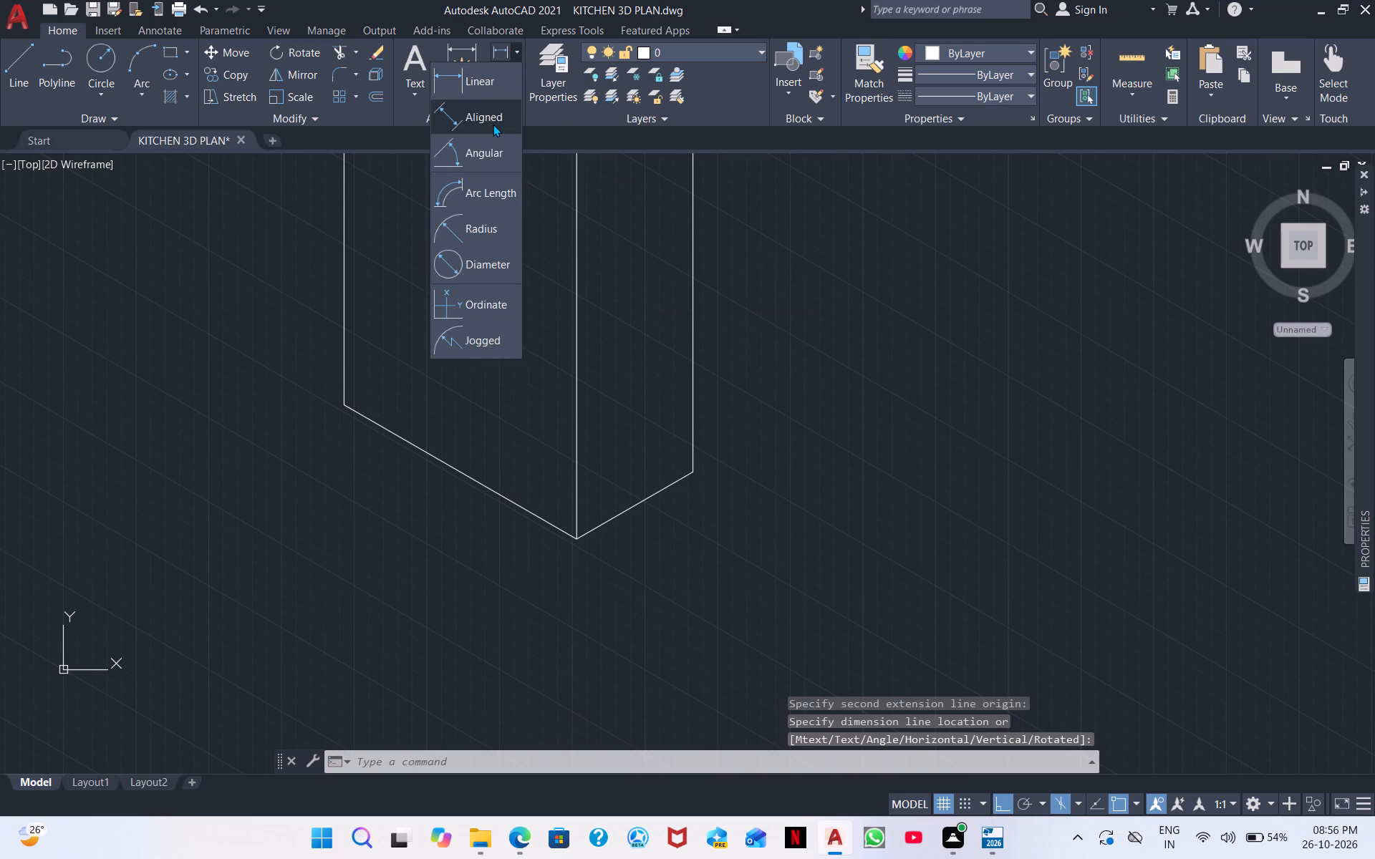
{"action": "left_click", "coordinate": [575, 528]}
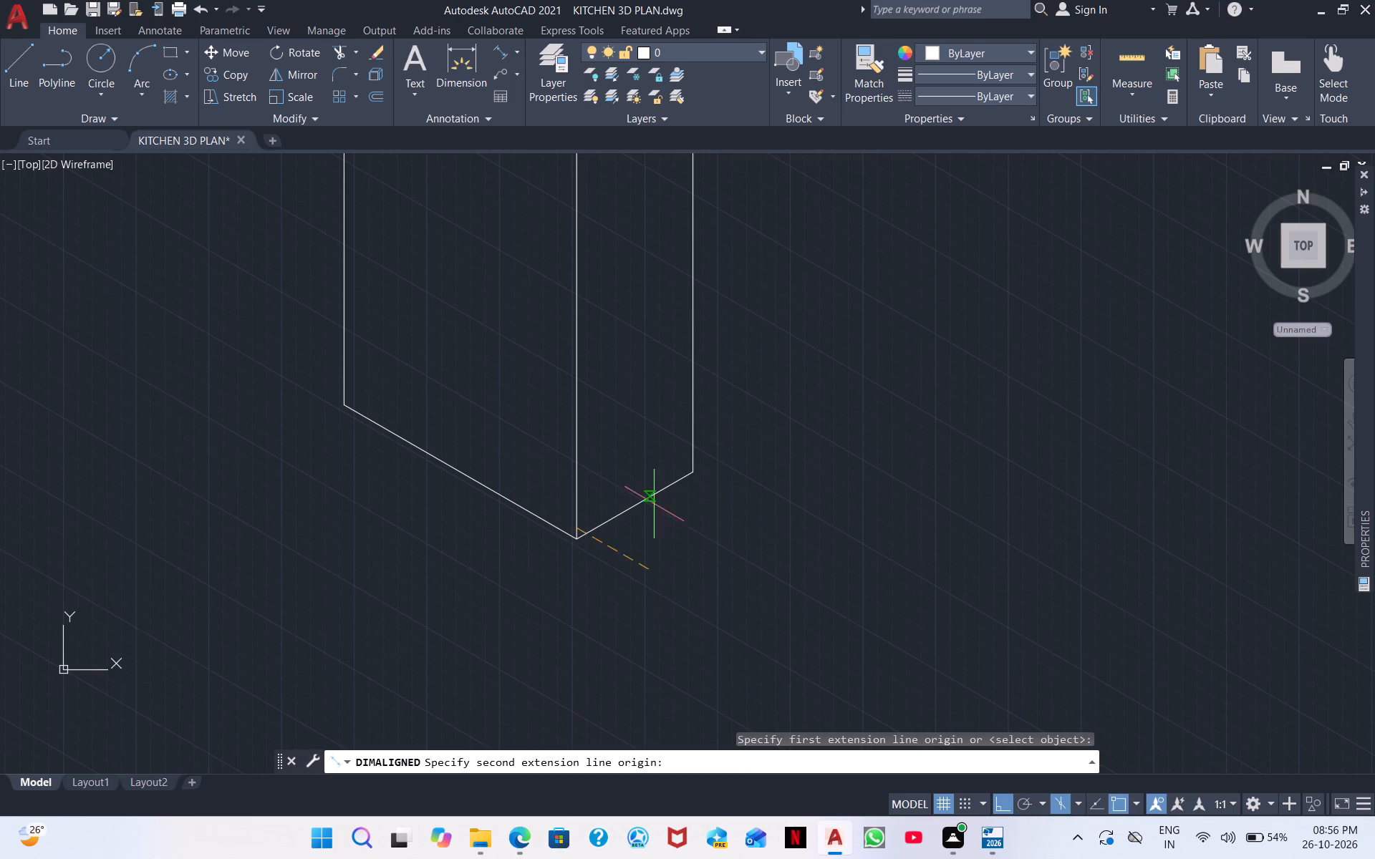
{"action": "left_click", "coordinate": [692, 463]}
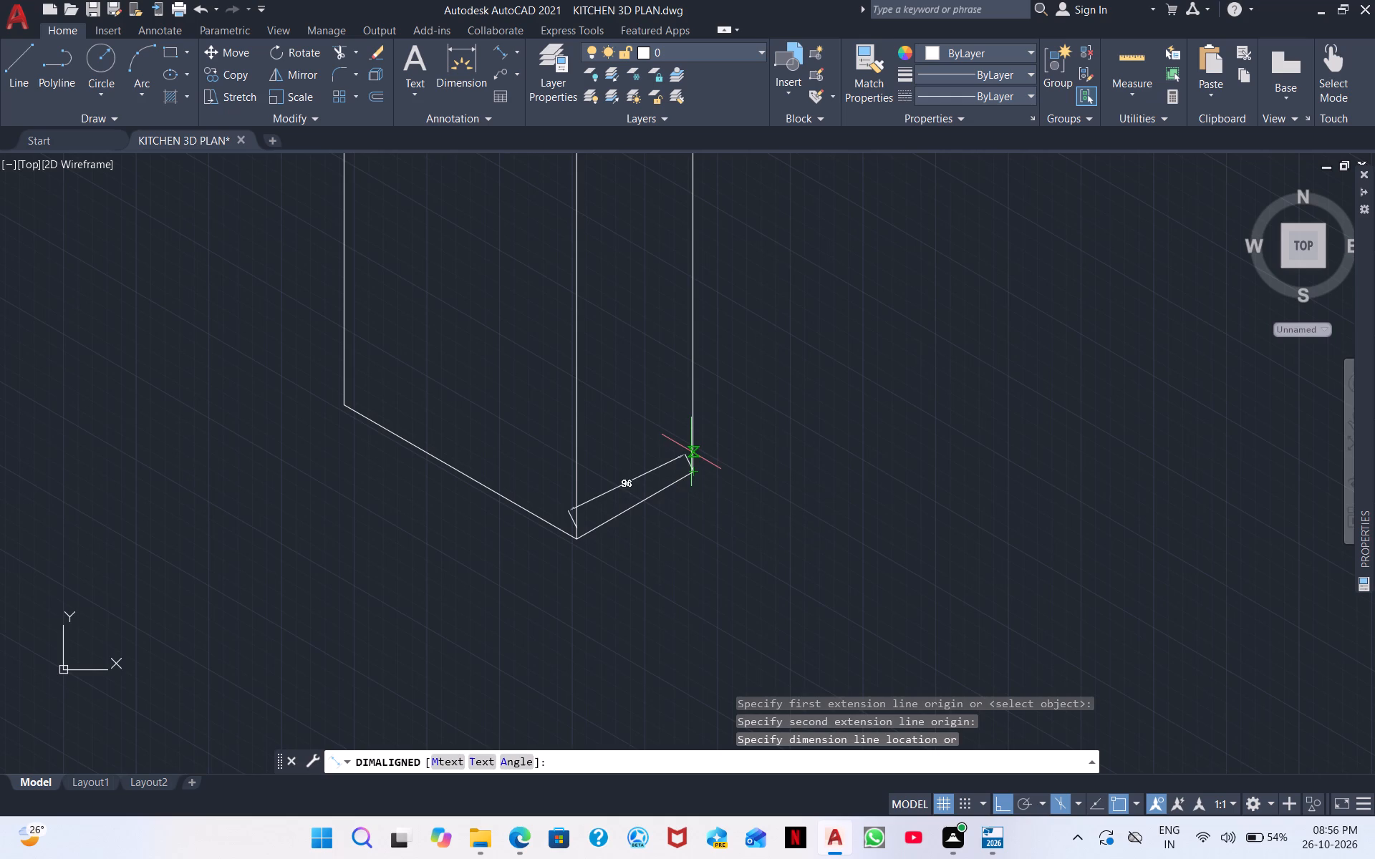
{"action": "scroll", "coordinate": [674, 454], "scroll_direction": "up", "scroll_amount": 4}
{"action": "right_click", "coordinate": [674, 454]}
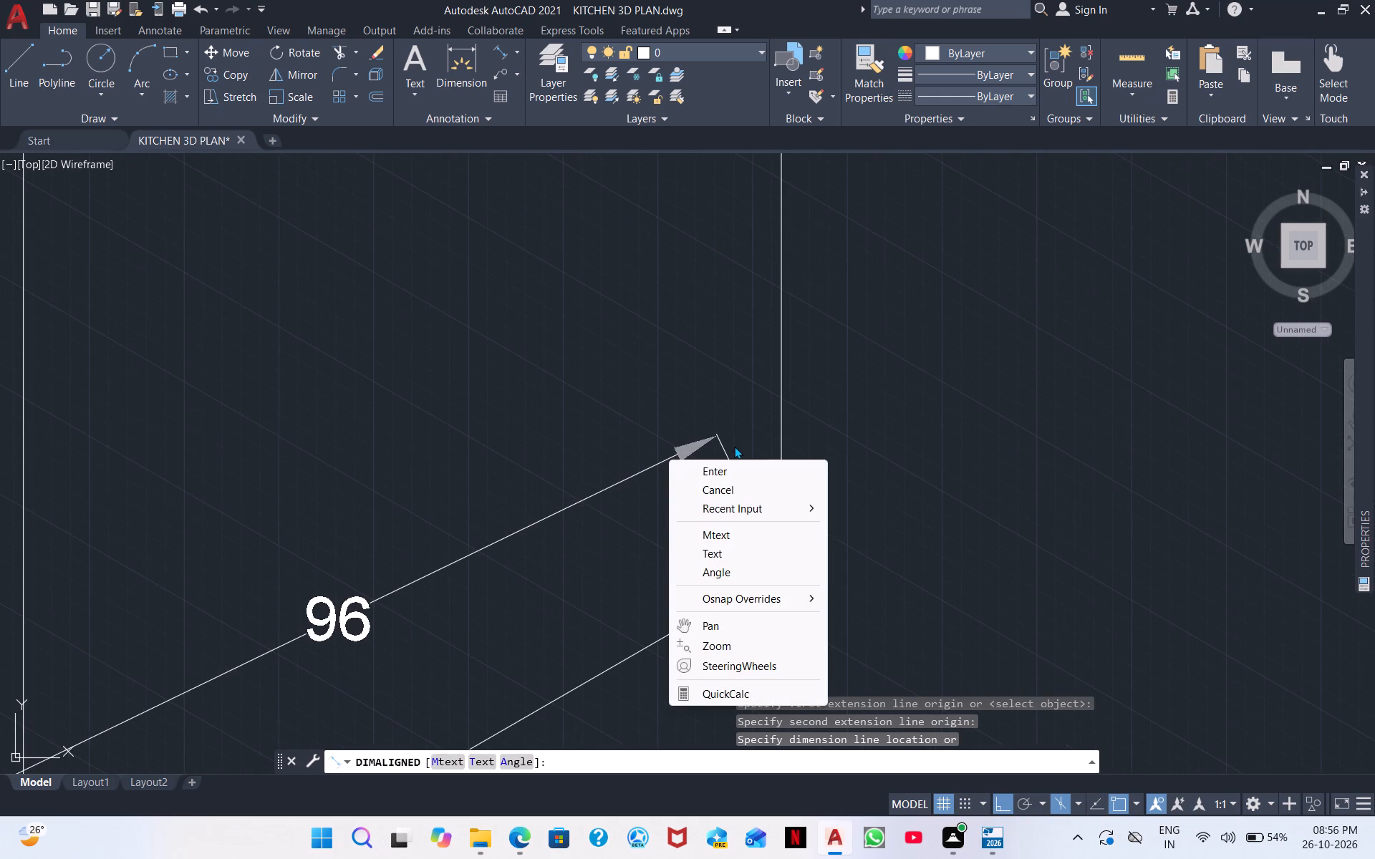
{"action": "left_click", "coordinate": [728, 467]}
Erase the two vertical sides and the bottom edge of the 80-wide, 90-high face, keeping its top edge.
{"action": "scroll", "coordinate": [497, 439], "scroll_direction": "down", "scroll_amount": 5}
{"action": "scroll", "coordinate": [407, 391], "scroll_direction": "down", "scroll_amount": 1}
{"action": "middle_click_drag", "start_coordinate": [418, 410], "coordinate": [491, 440]}
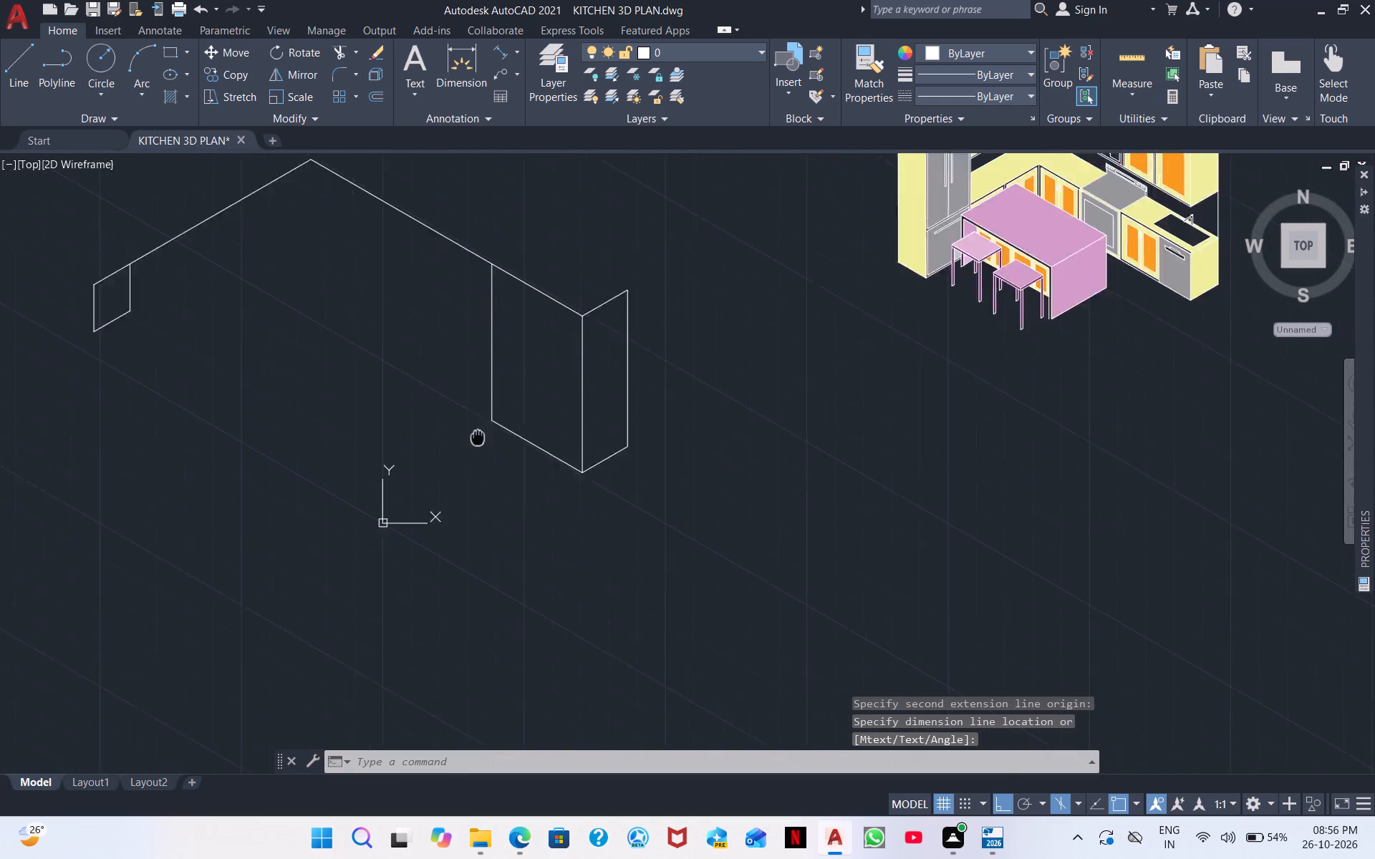
{"action": "scroll", "coordinate": [491, 440], "scroll_direction": "down", "scroll_amount": 1}
{"action": "middle_click_drag", "start_coordinate": [491, 440], "coordinate": [602, 450]}
{"action": "scroll", "coordinate": [484, 436], "scroll_direction": "up", "scroll_amount": 1}
{"action": "middle_click_drag", "start_coordinate": [394, 432], "coordinate": [678, 549]}
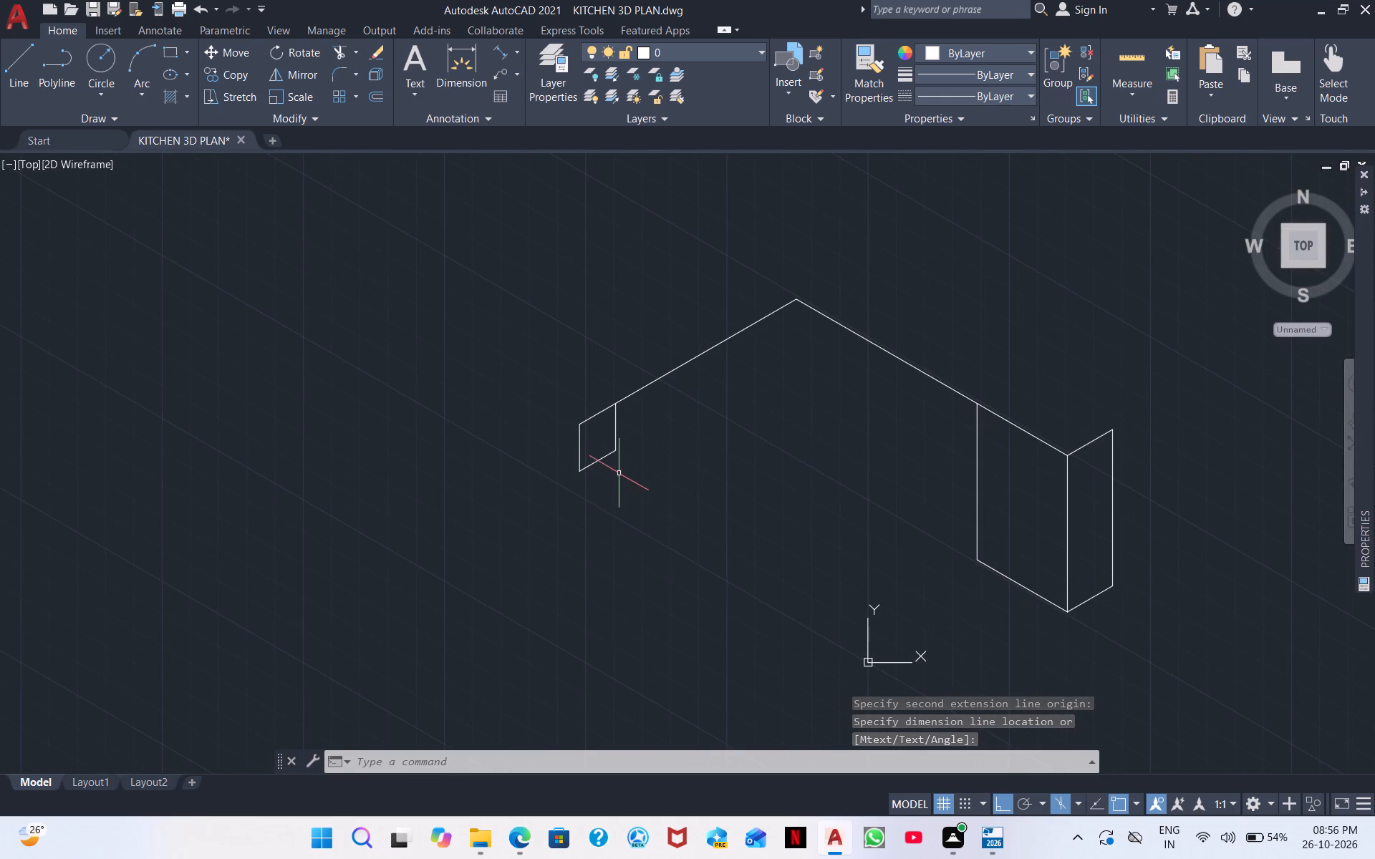
{"action": "scroll", "coordinate": [619, 473], "scroll_direction": "up", "scroll_amount": 3}
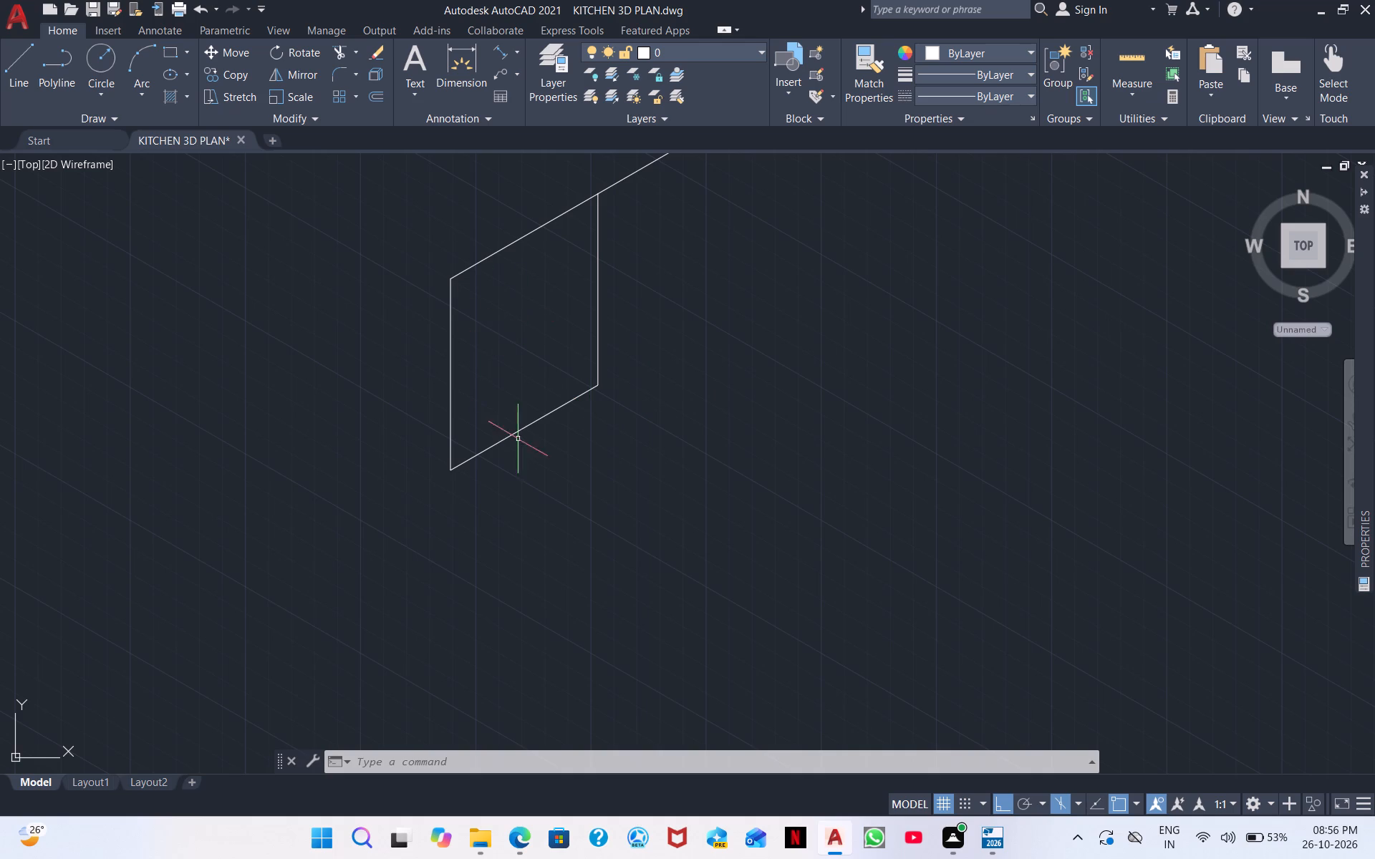
{"action": "left_click_drag", "start_coordinate": [778, 485], "coordinate": [761, 470]}
{"action": "left_click", "coordinate": [379, 369]}
{"action": "right_click_drag", "start_coordinate": [656, 329], "coordinate": [656, 339]}
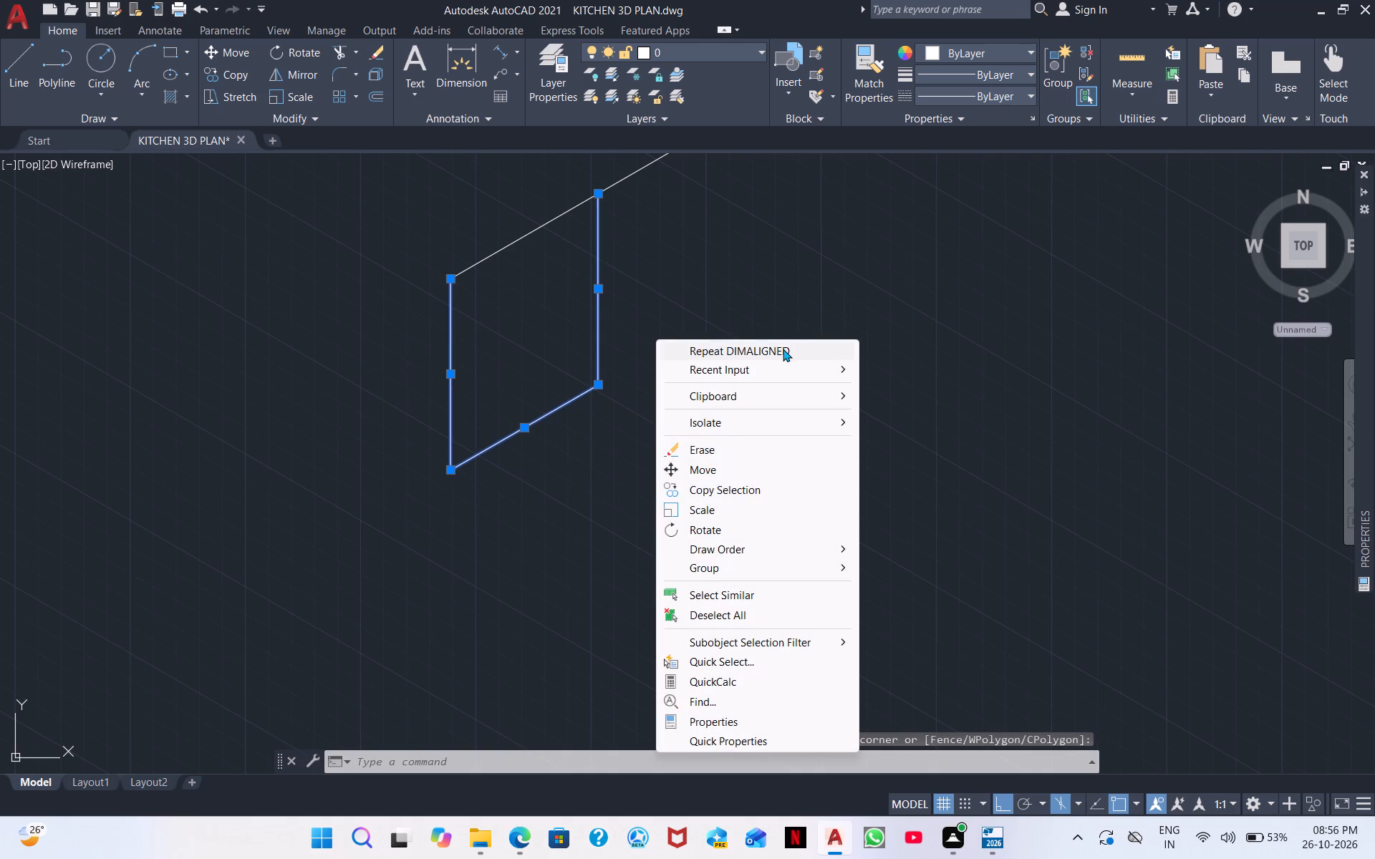
{"action": "left_click", "coordinate": [720, 447]}
{"action": "scroll", "coordinate": [713, 362], "scroll_direction": "down", "scroll_amount": 3}
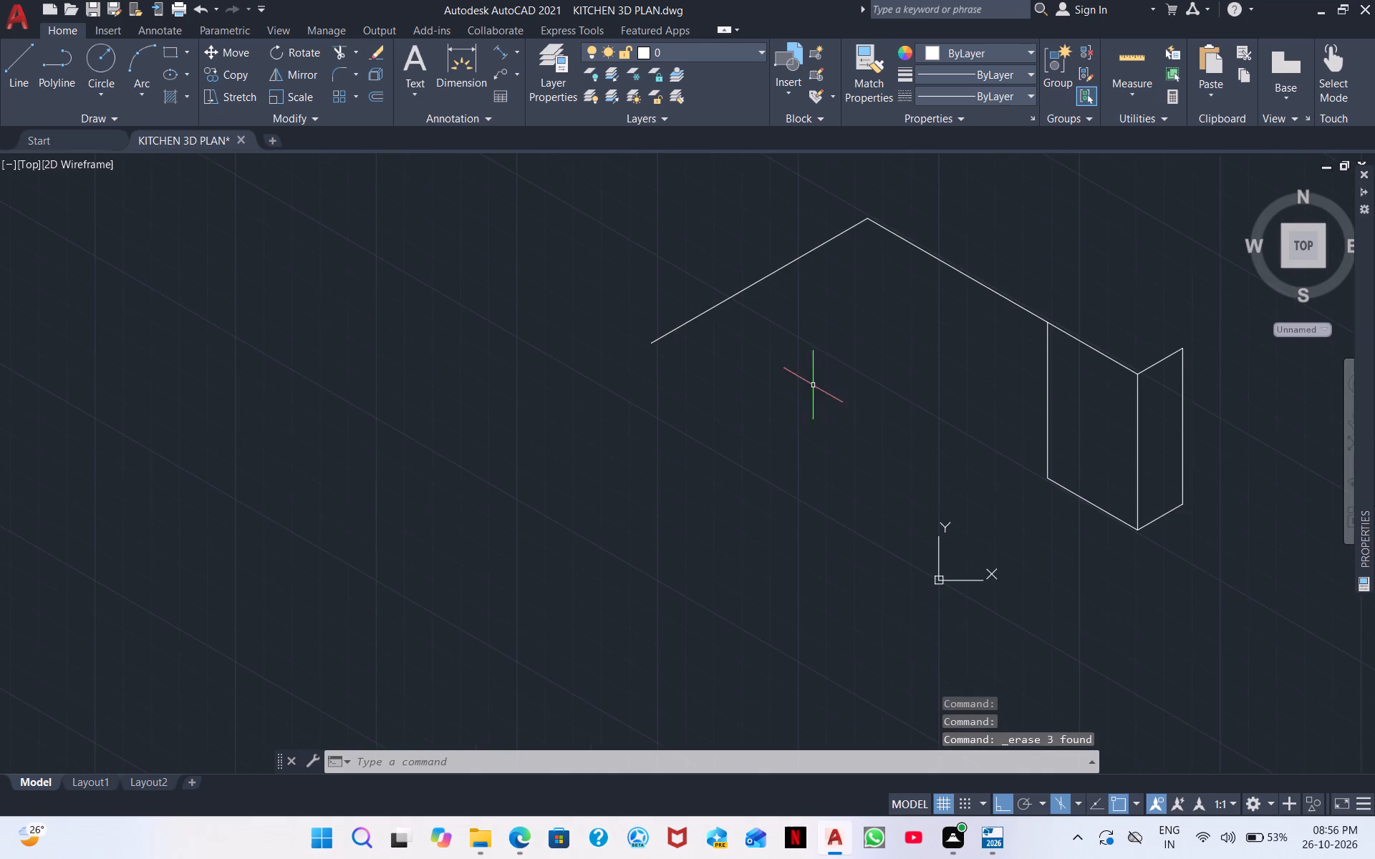
Check the height of the vertical edge shared by the box's two faces with an aligned dimension, without placing it.
{"action": "middle_click_drag", "start_coordinate": [826, 397], "coordinate": [790, 367]}
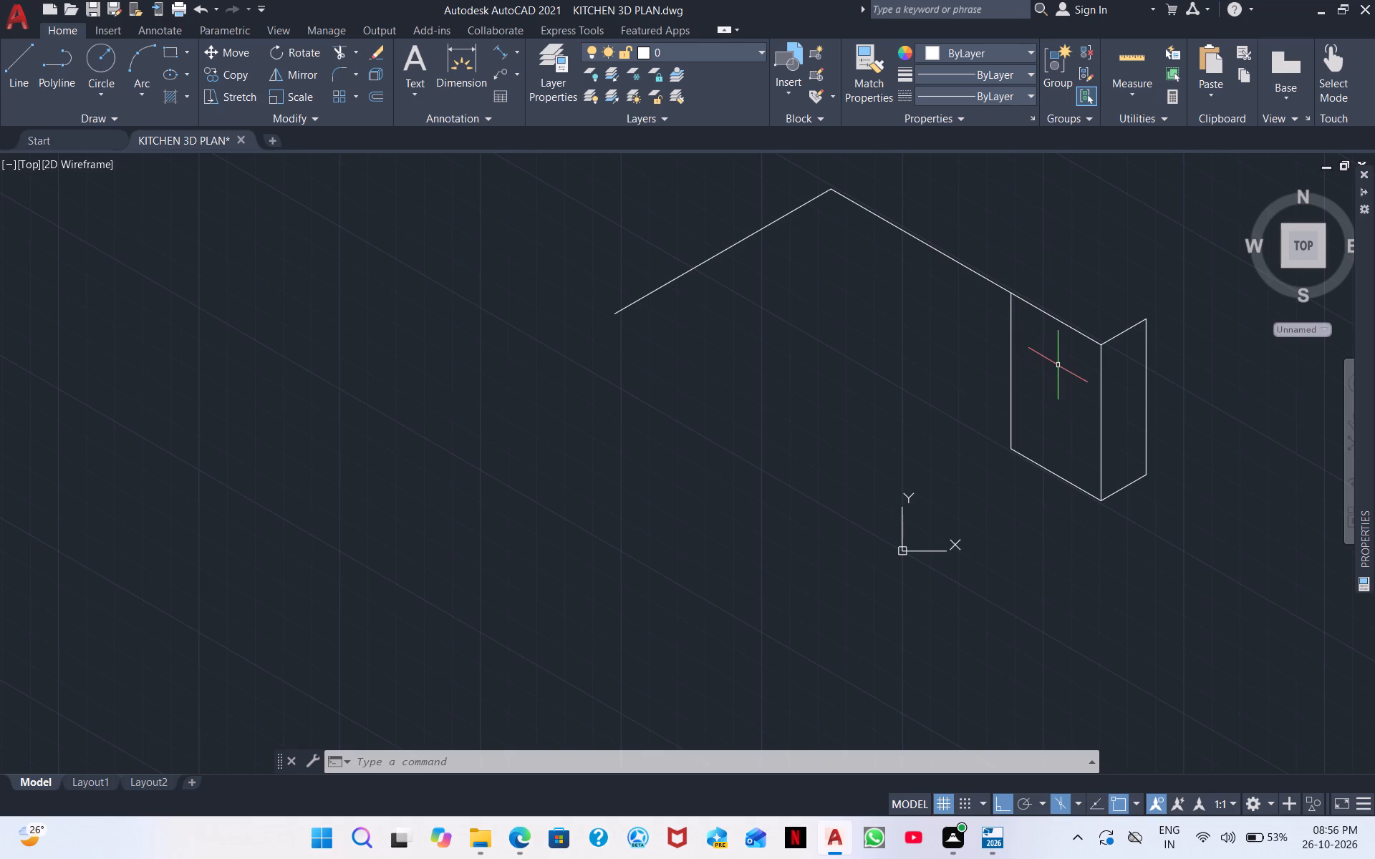
{"action": "middle_click_drag", "start_coordinate": [1061, 364], "coordinate": [969, 273]}
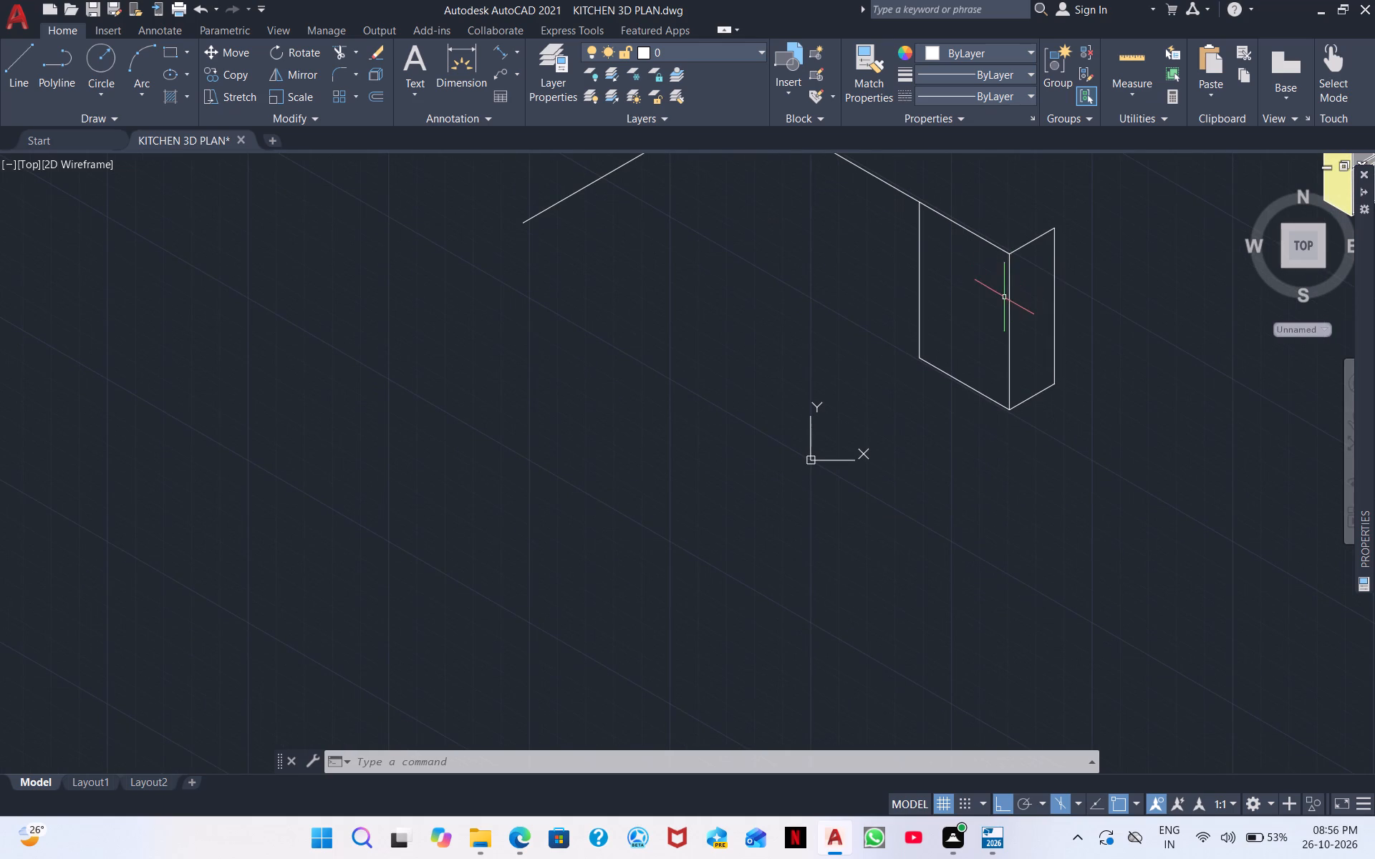
{"action": "scroll", "coordinate": [960, 290], "scroll_direction": "up", "scroll_amount": 3}
{"action": "scroll", "coordinate": [1008, 286], "scroll_direction": "down", "scroll_amount": 2}
{"action": "middle_click_drag", "start_coordinate": [1038, 292], "coordinate": [993, 290]}
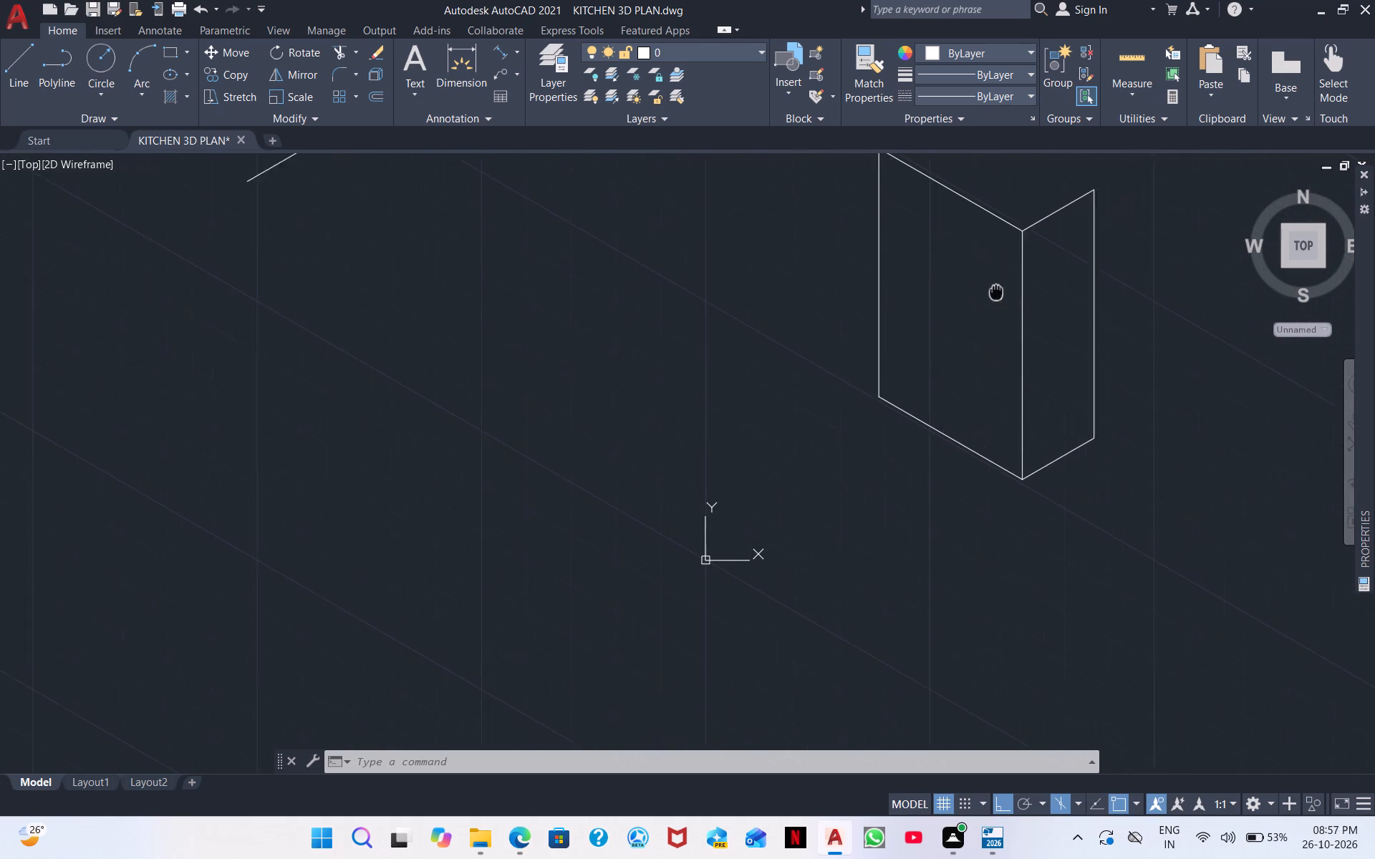
{"action": "middle_click_drag", "start_coordinate": [993, 290], "coordinate": [905, 261]}
{"action": "scroll", "coordinate": [915, 293], "scroll_direction": "down", "scroll_amount": 1}
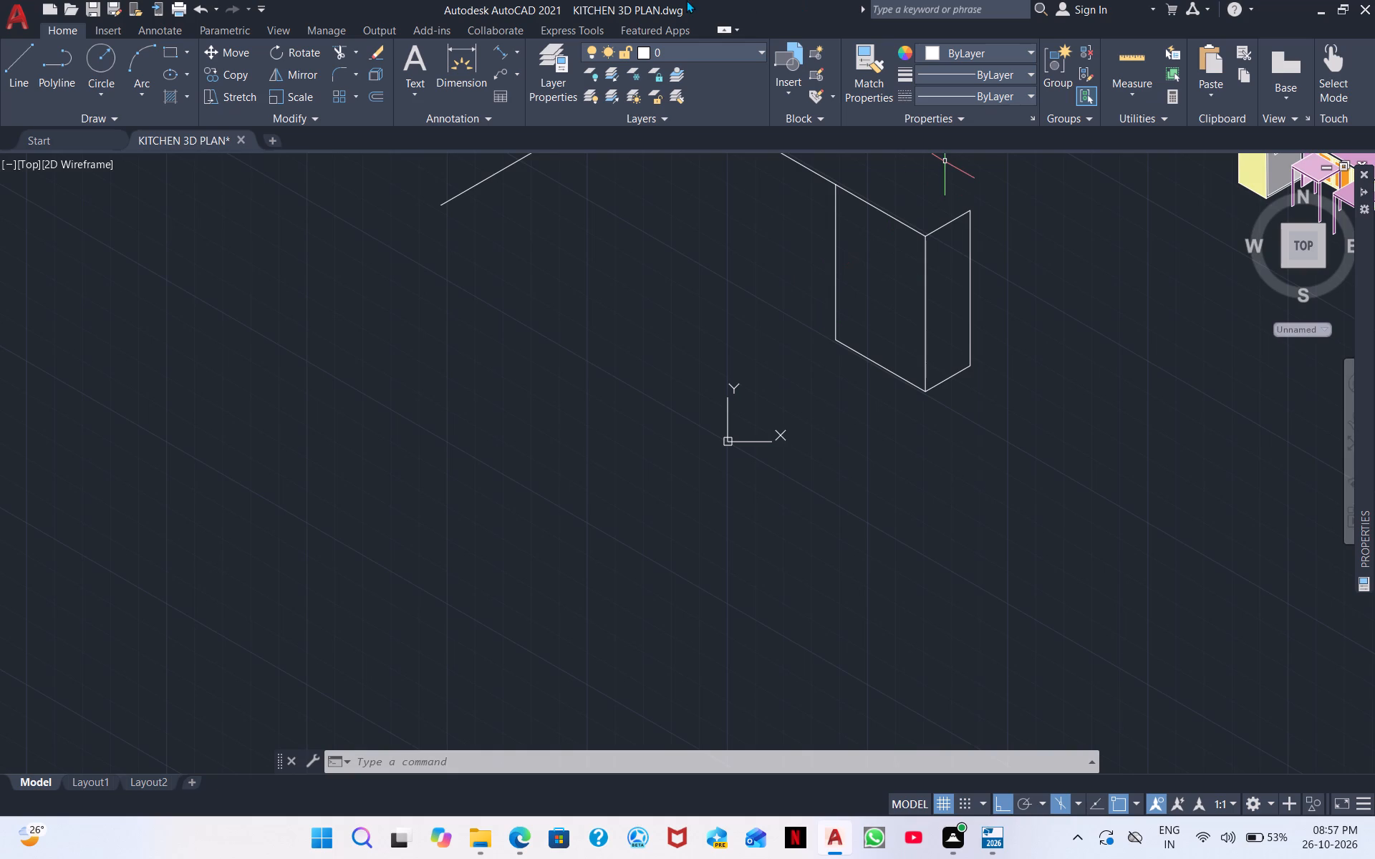
{"action": "left_click", "coordinate": [508, 52]}
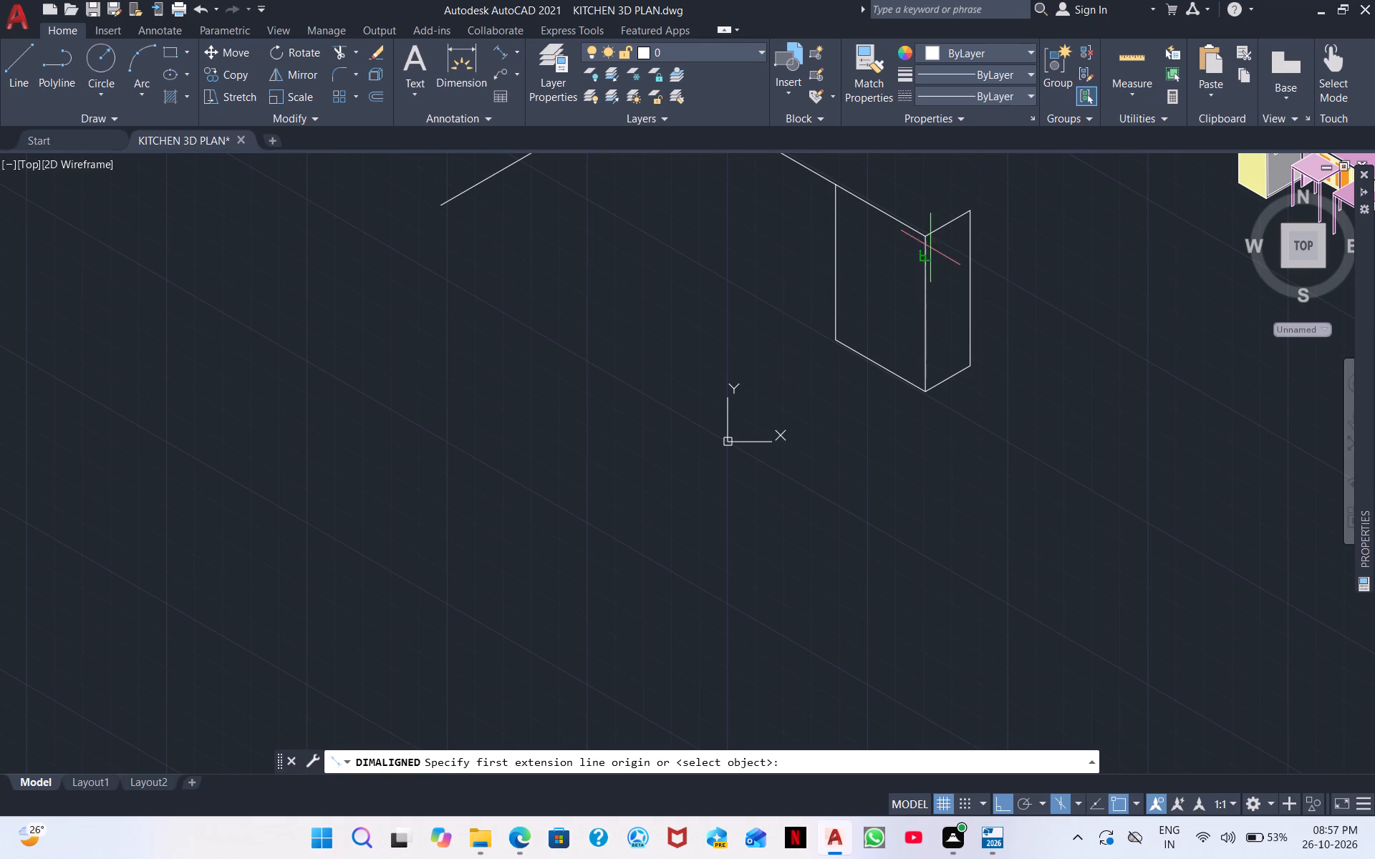
{"action": "left_click_drag", "start_coordinate": [923, 241], "coordinate": [922, 250]}
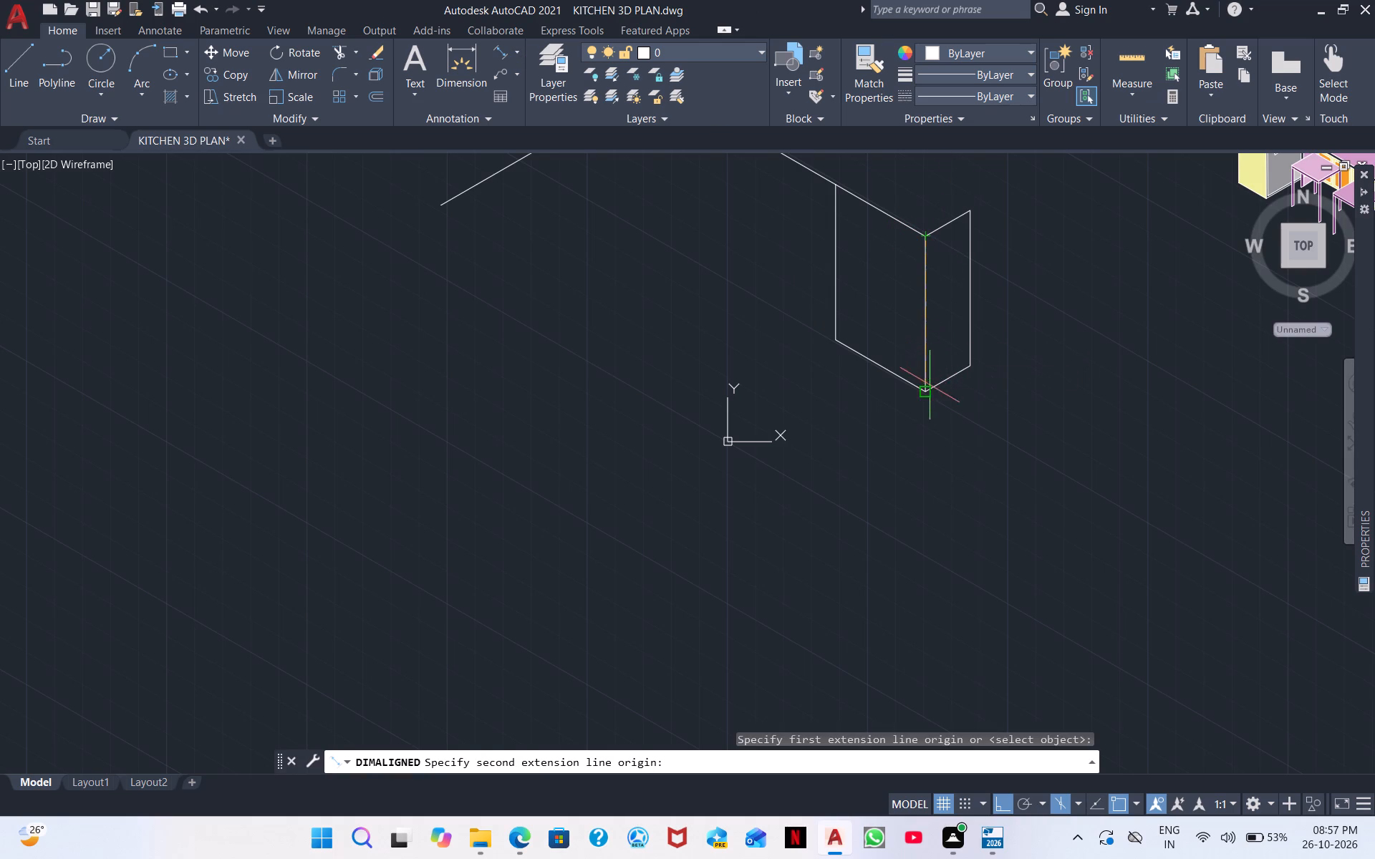
{"action": "left_click", "coordinate": [929, 387]}
{"action": "scroll", "coordinate": [999, 349], "scroll_direction": "up", "scroll_amount": 4}
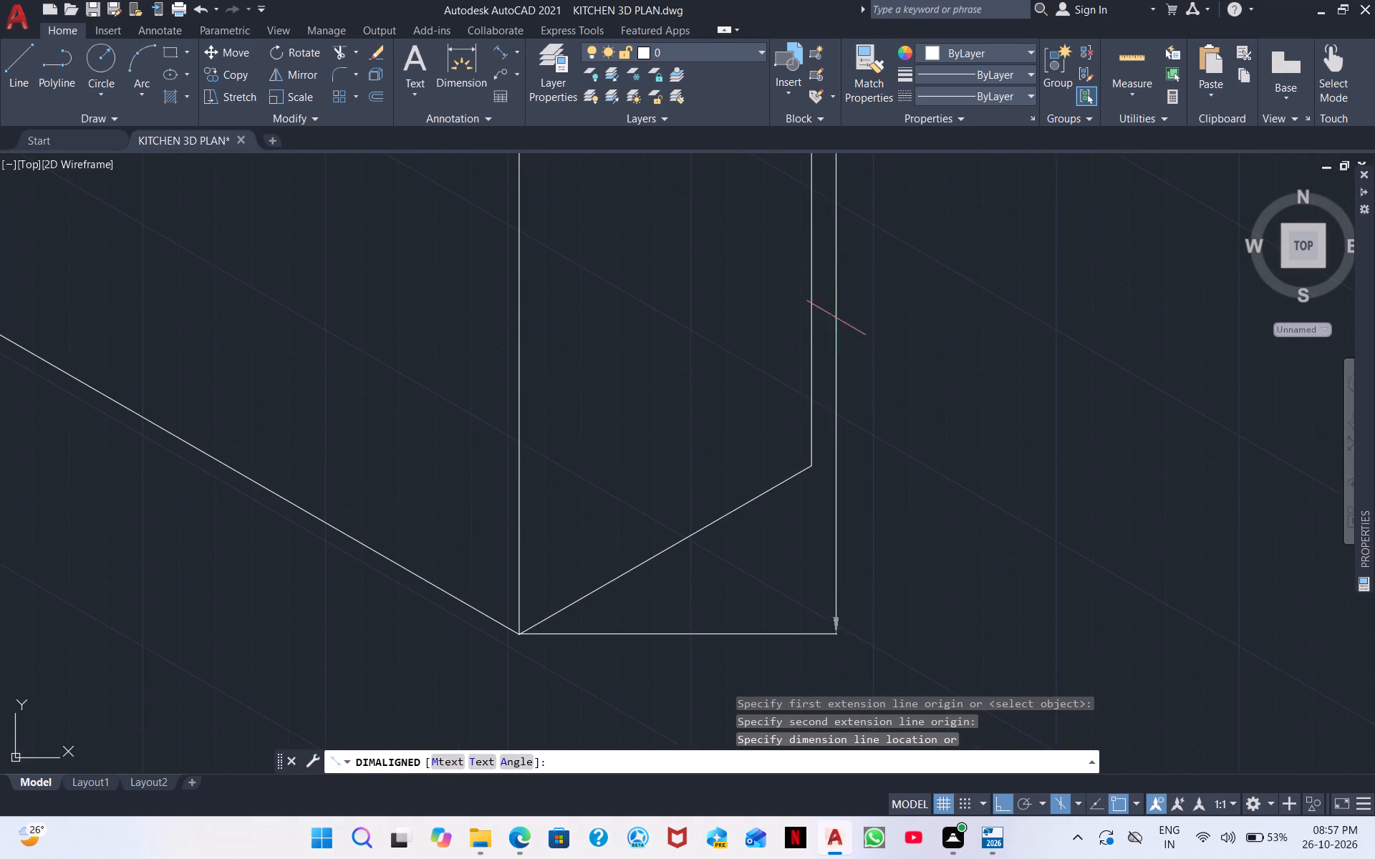
{"action": "scroll", "coordinate": [789, 324], "scroll_direction": "down", "scroll_amount": 3}
{"action": "scroll", "coordinate": [672, 328], "scroll_direction": "up", "scroll_amount": 1}
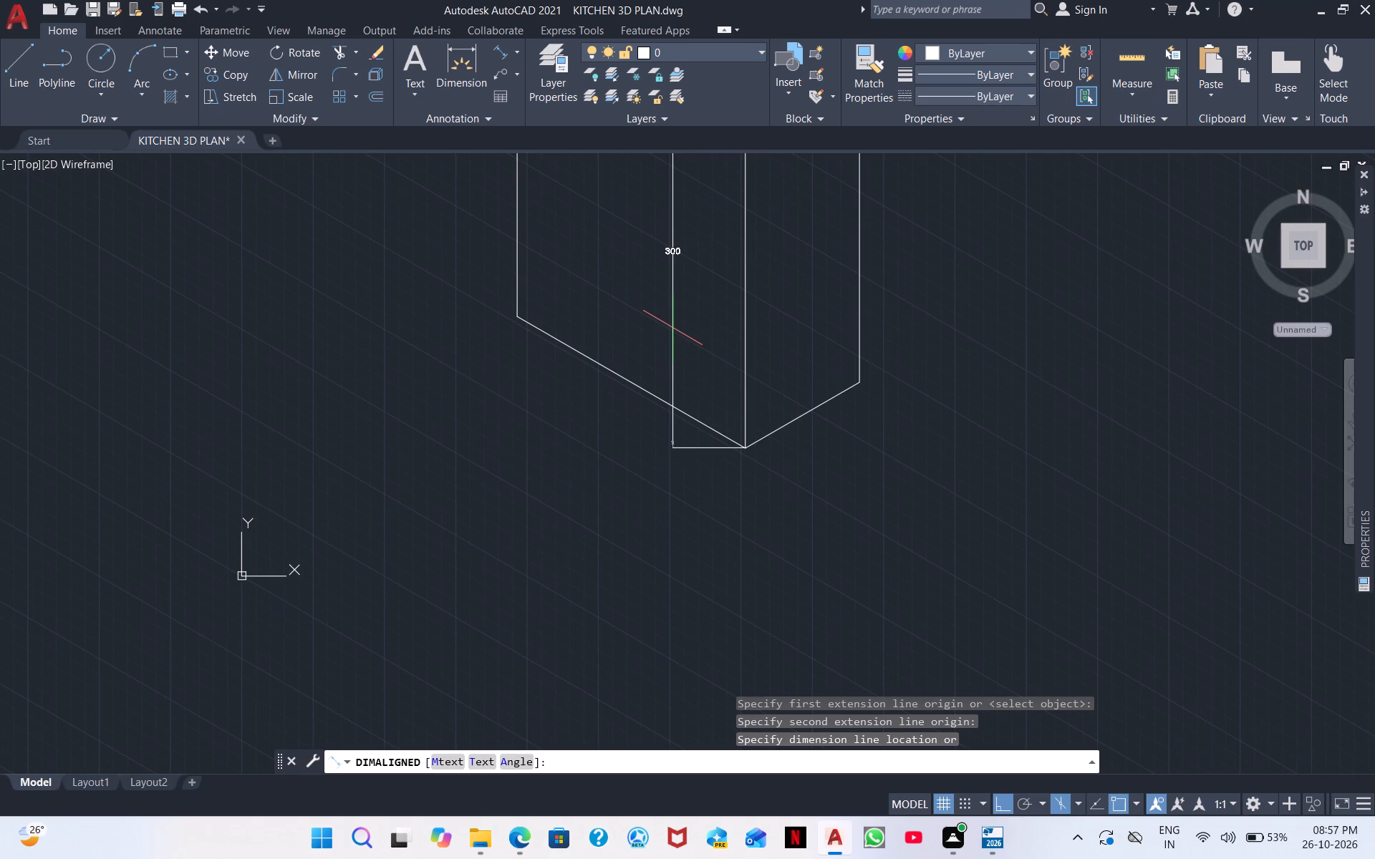
{"action": "right_click", "coordinate": [976, 329]}
{"action": "left_click", "coordinate": [1031, 340]}
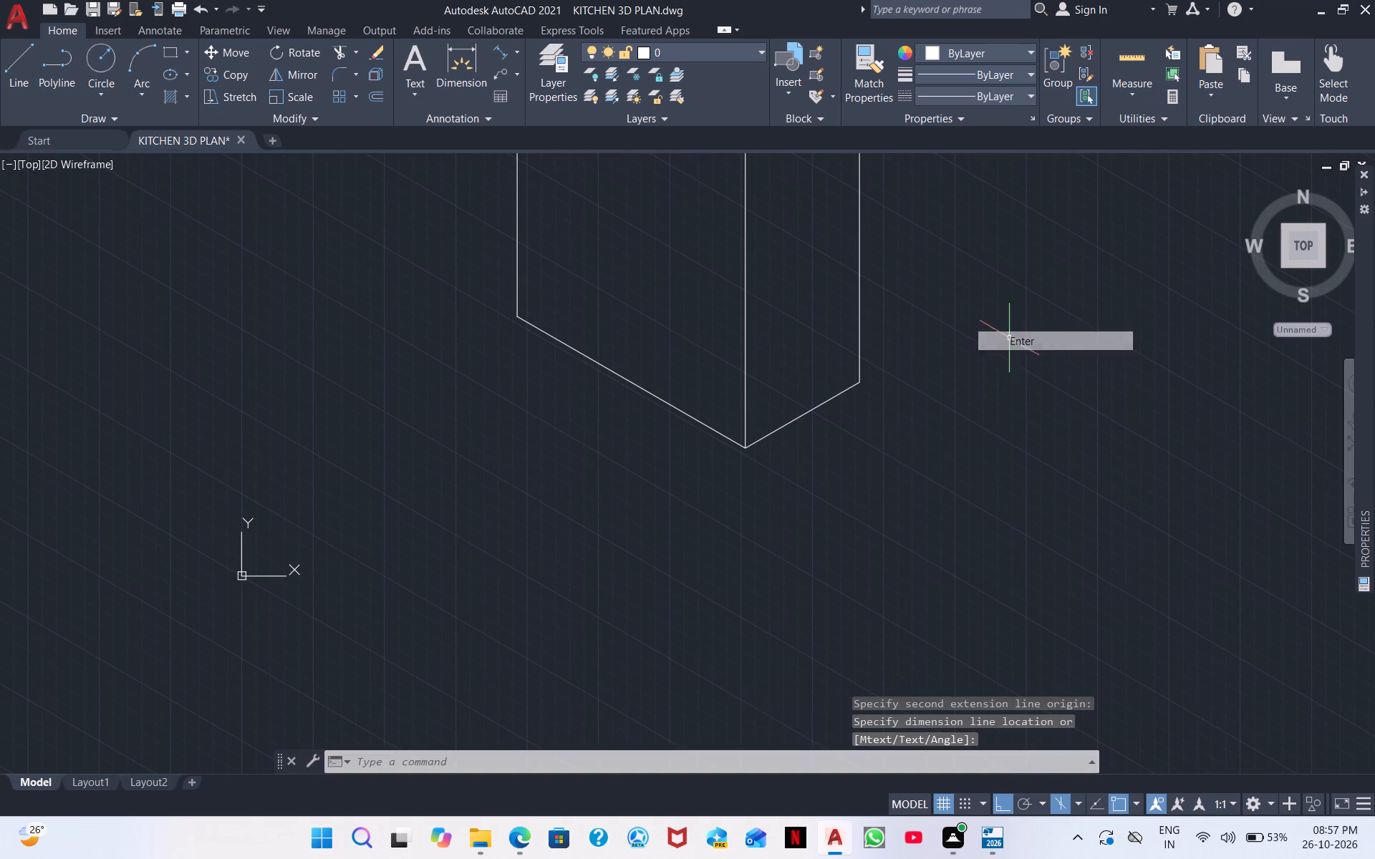
Examine the finished coloured kitchen in comparison with the new isometric outline beside it.
{"action": "scroll", "coordinate": [945, 319], "scroll_direction": "down", "scroll_amount": 2}
{"action": "middle_click_drag", "start_coordinate": [815, 291], "coordinate": [841, 354]}
{"action": "scroll", "coordinate": [841, 354], "scroll_direction": "down", "scroll_amount": 1}
{"action": "scroll", "coordinate": [786, 326], "scroll_direction": "up", "scroll_amount": 2}
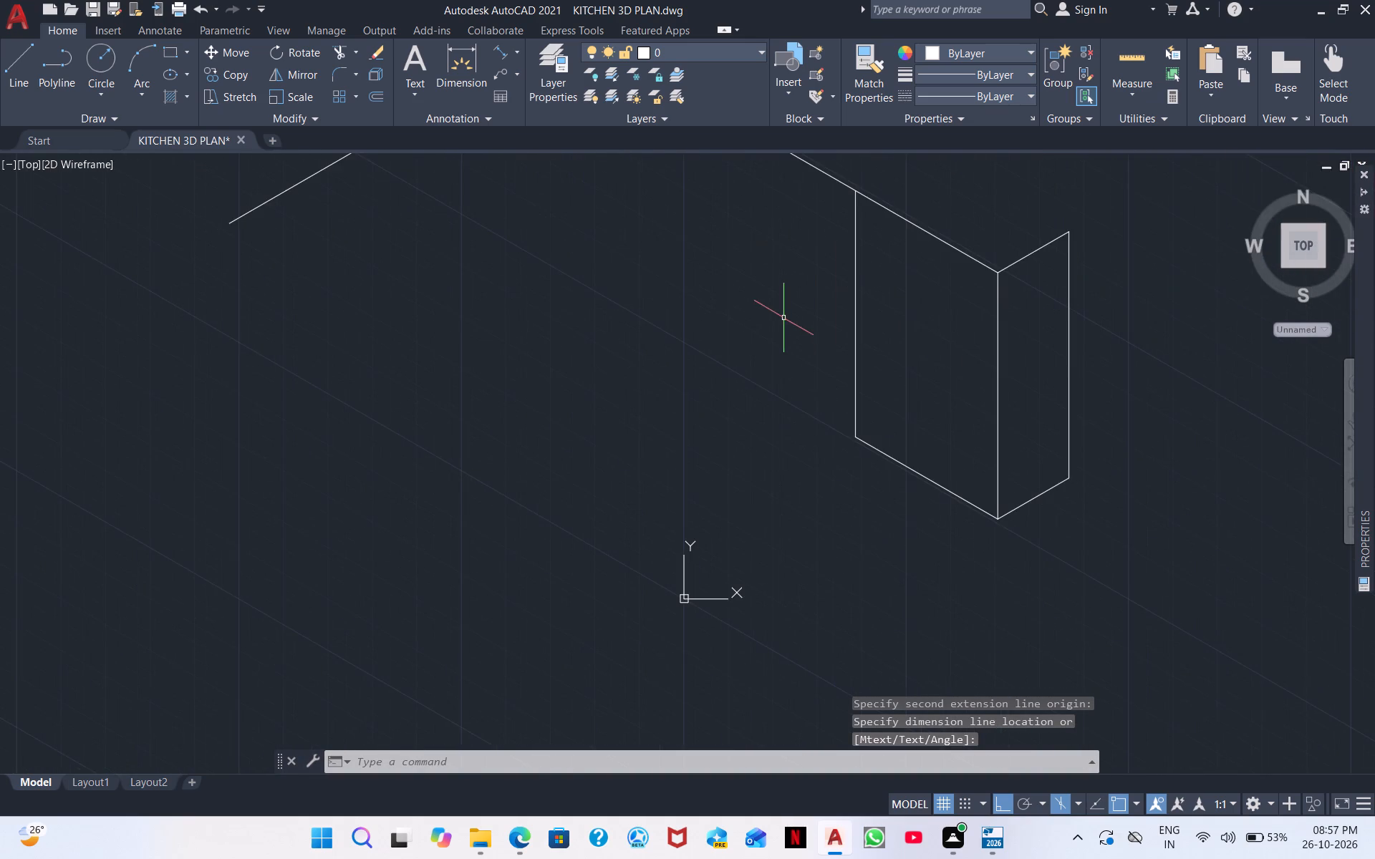
{"action": "middle_click_drag", "start_coordinate": [784, 349], "coordinate": [784, 362]}
{"action": "scroll", "coordinate": [784, 362], "scroll_direction": "down", "scroll_amount": 3}
{"action": "scroll", "coordinate": [985, 291], "scroll_direction": "up", "scroll_amount": 3}
{"action": "scroll", "coordinate": [1063, 291], "scroll_direction": "up", "scroll_amount": 1}
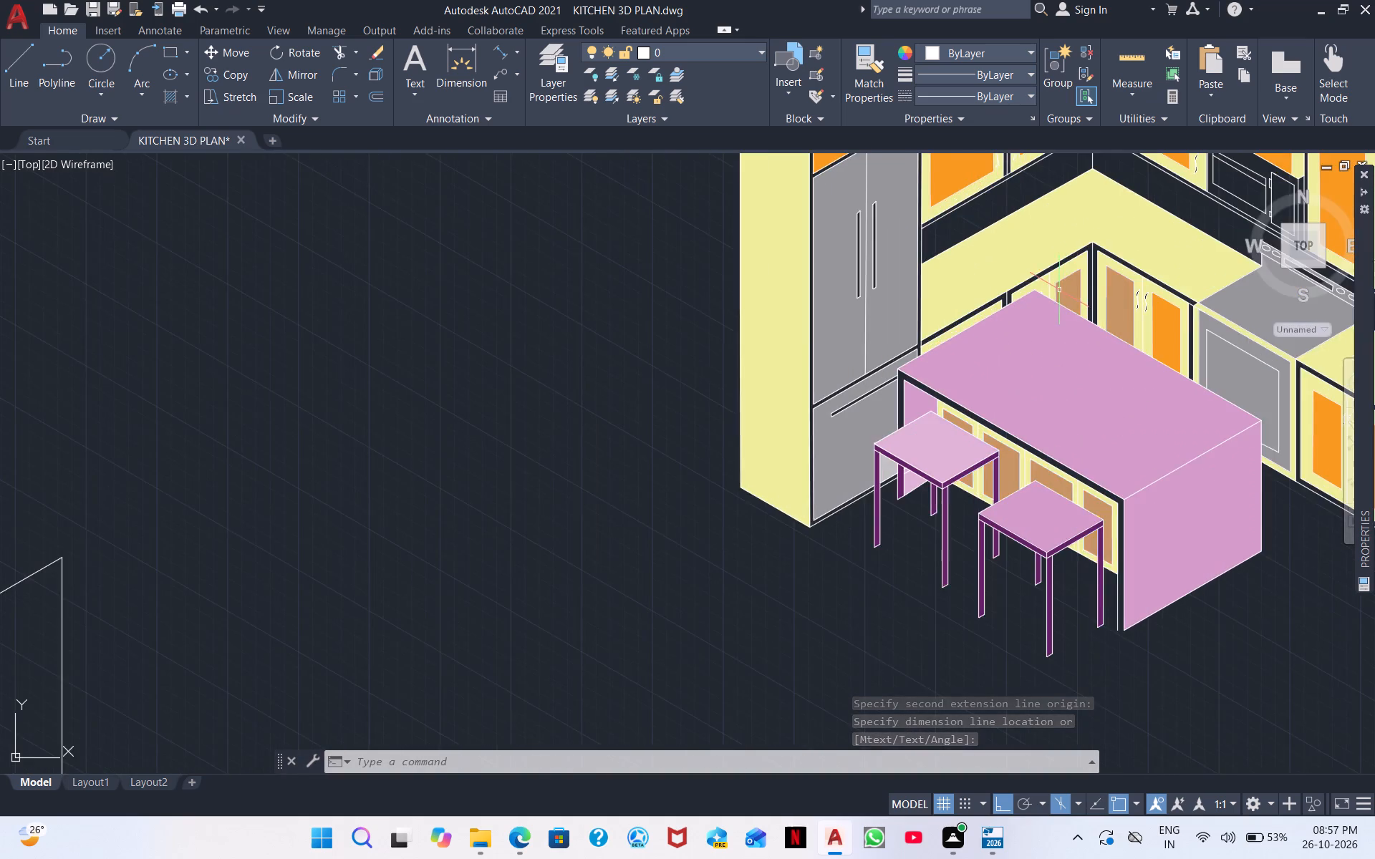
{"action": "scroll", "coordinate": [1059, 290], "scroll_direction": "down", "scroll_amount": 2}
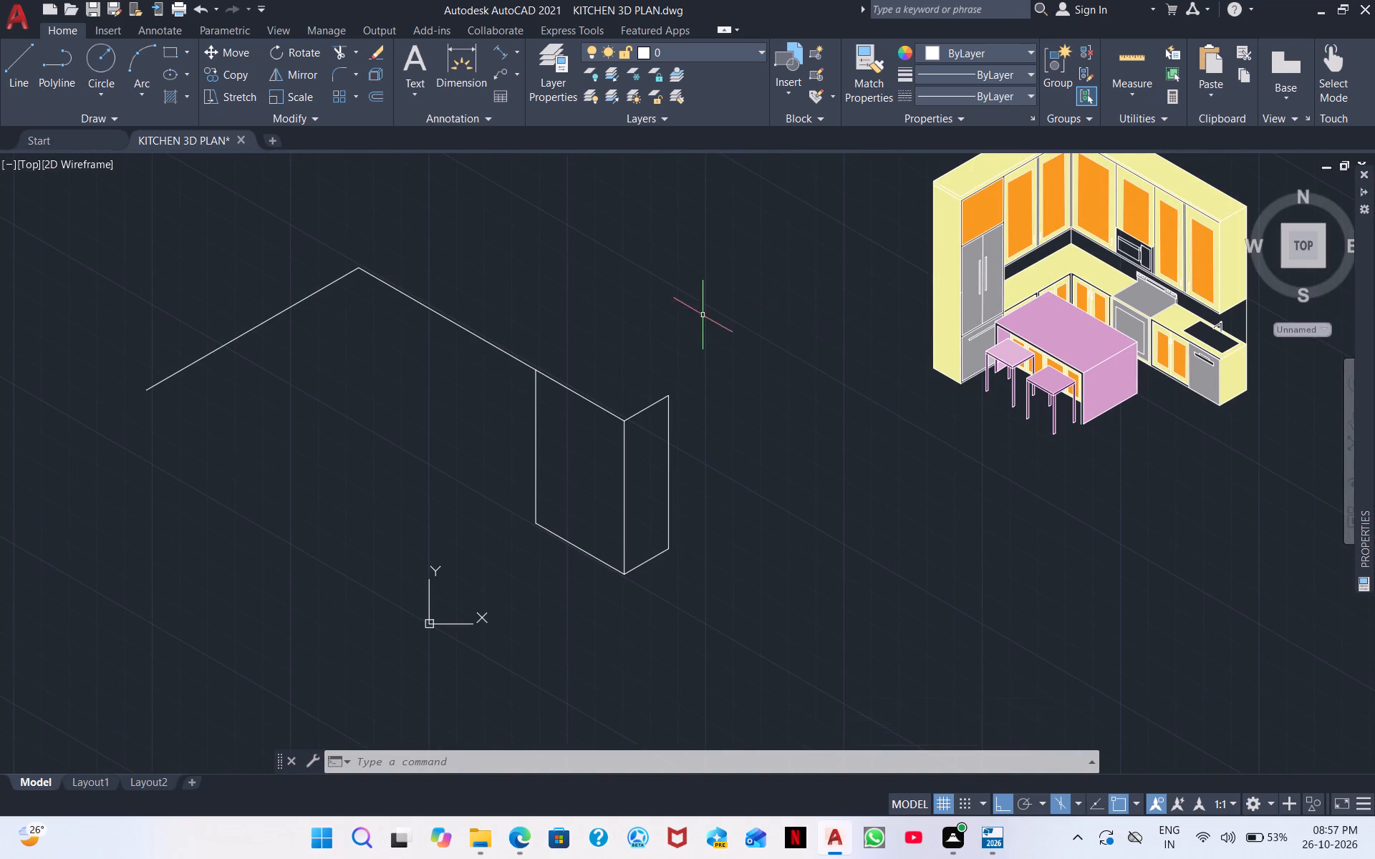
{"action": "middle_click_drag", "start_coordinate": [637, 301], "coordinate": [712, 239]}
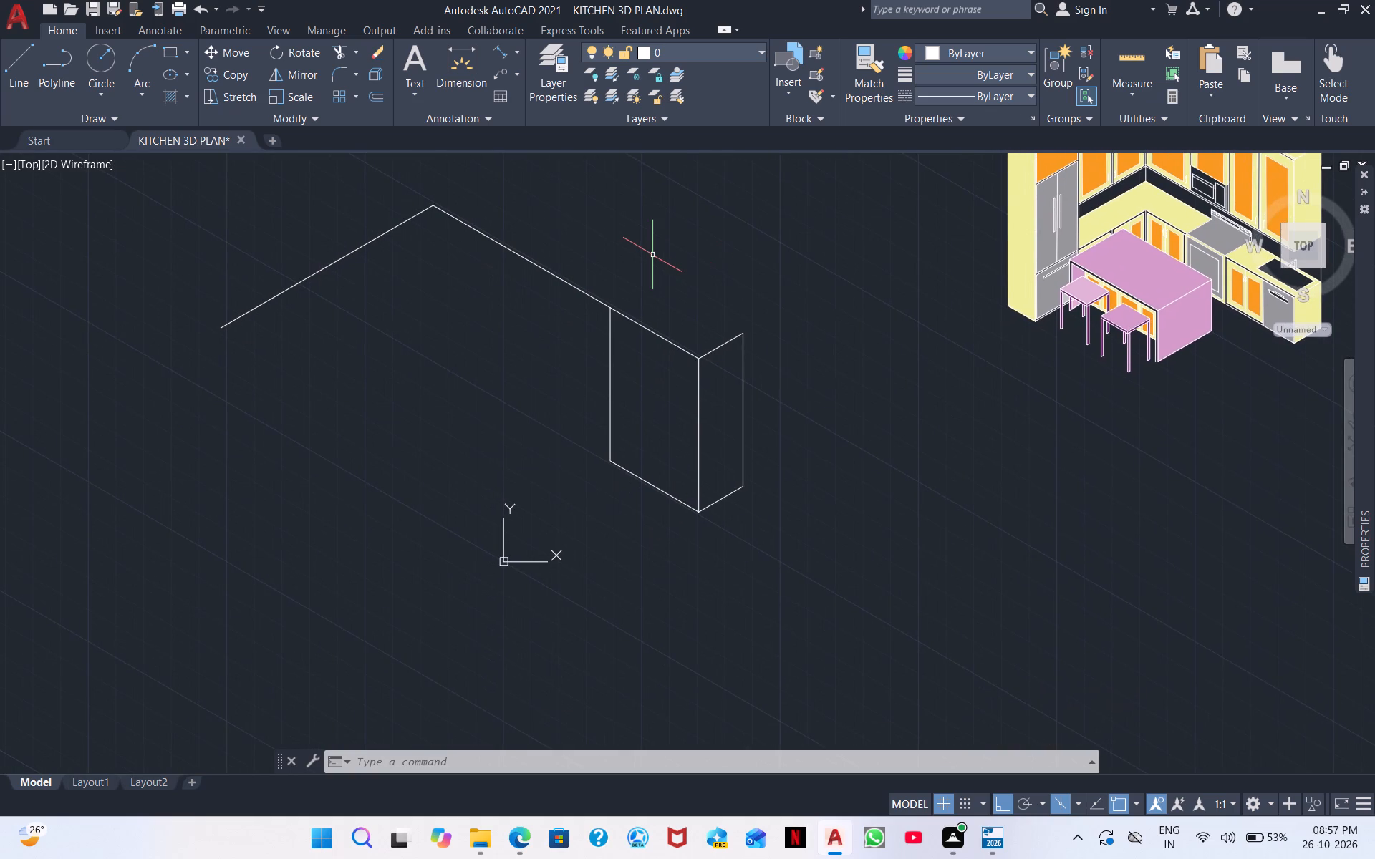
{"action": "middle_click_drag", "start_coordinate": [722, 294], "coordinate": [806, 224]}
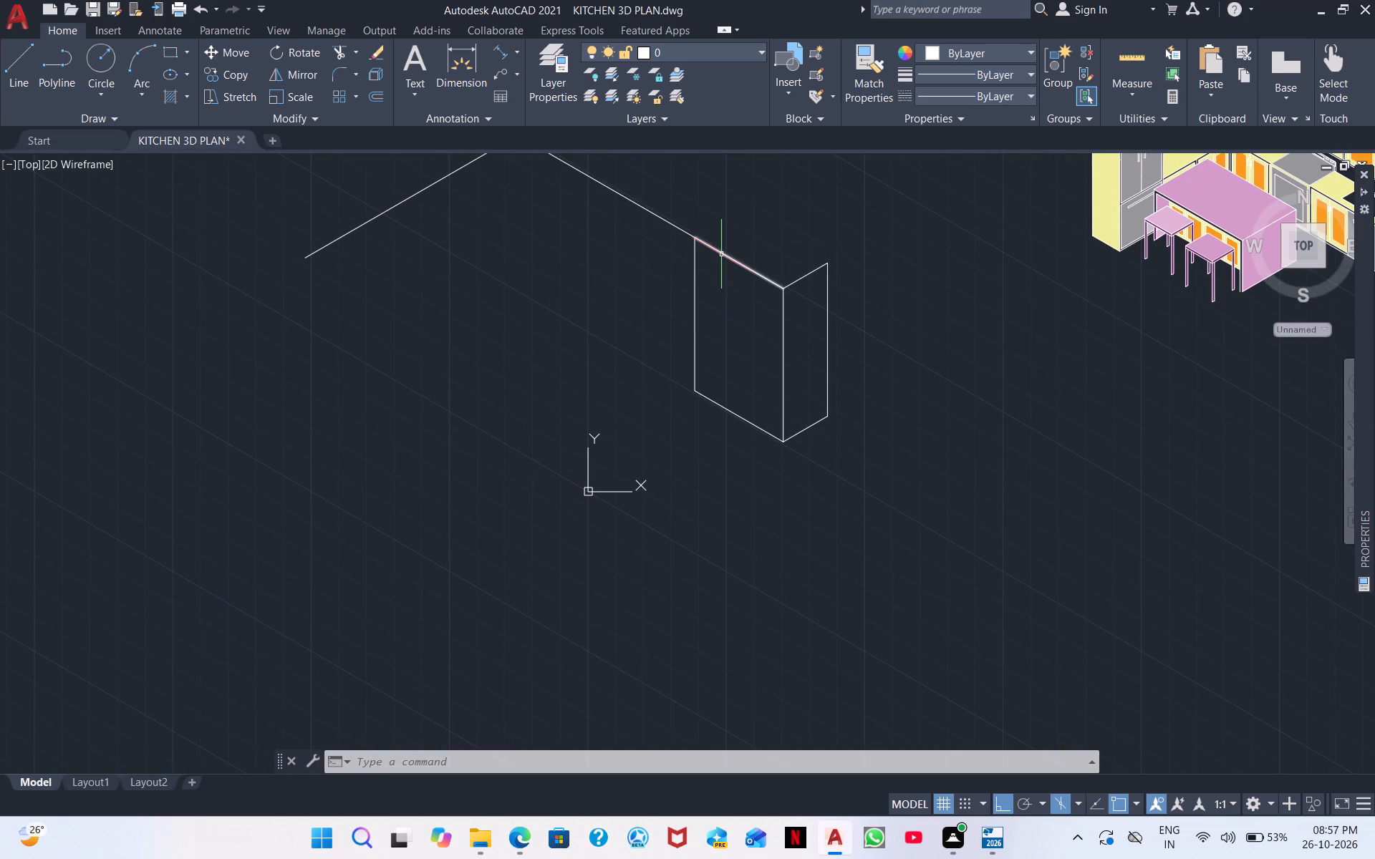
Check the bottom edge of the box's wider face with an aligned dimension, without placing it.
{"action": "left_click", "coordinate": [496, 48]}
{"action": "left_click", "coordinate": [693, 392]}
{"action": "left_click", "coordinate": [781, 437]}
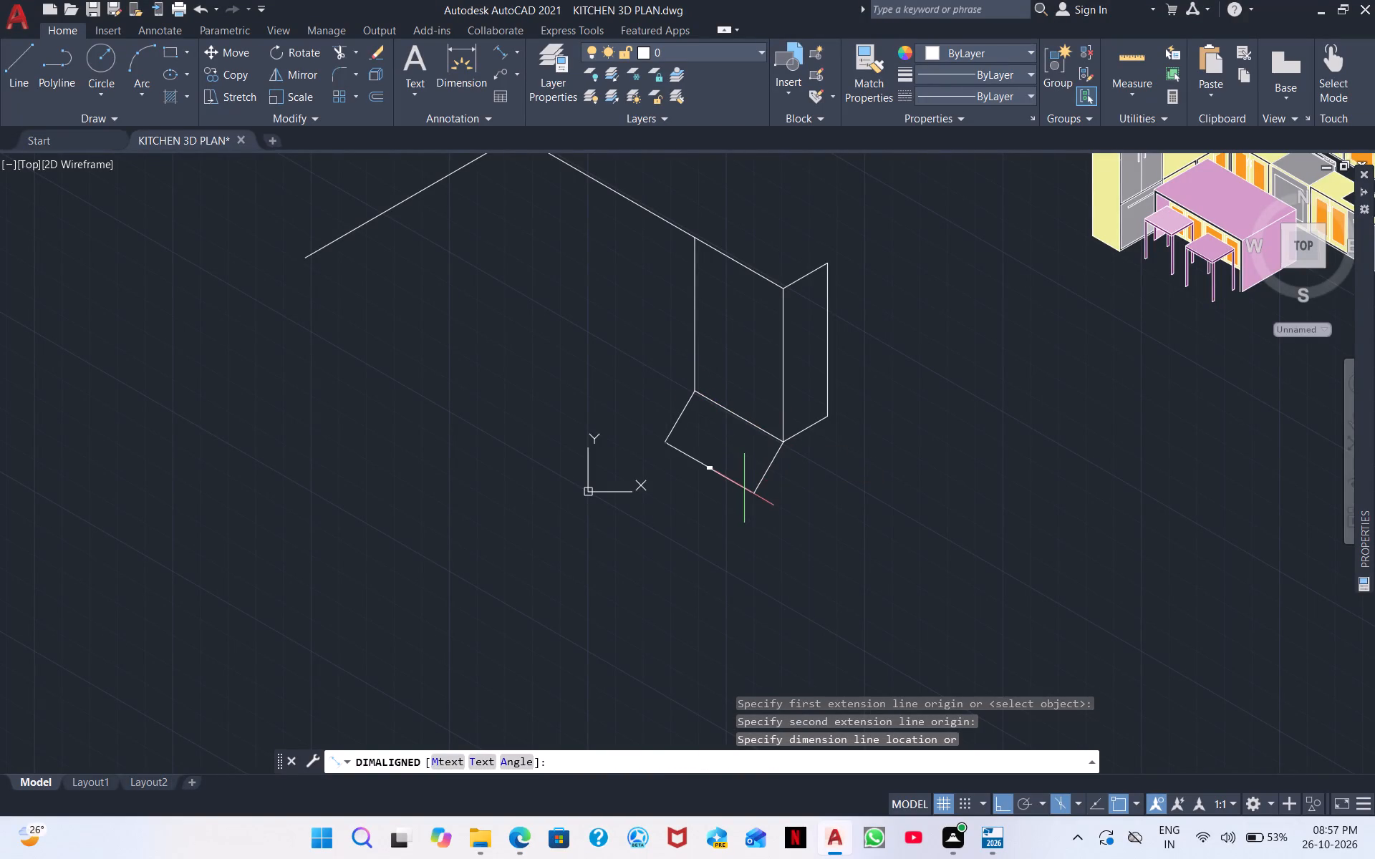
{"action": "scroll", "coordinate": [741, 488], "scroll_direction": "up", "scroll_amount": 2}
{"action": "right_click", "coordinate": [628, 489]}
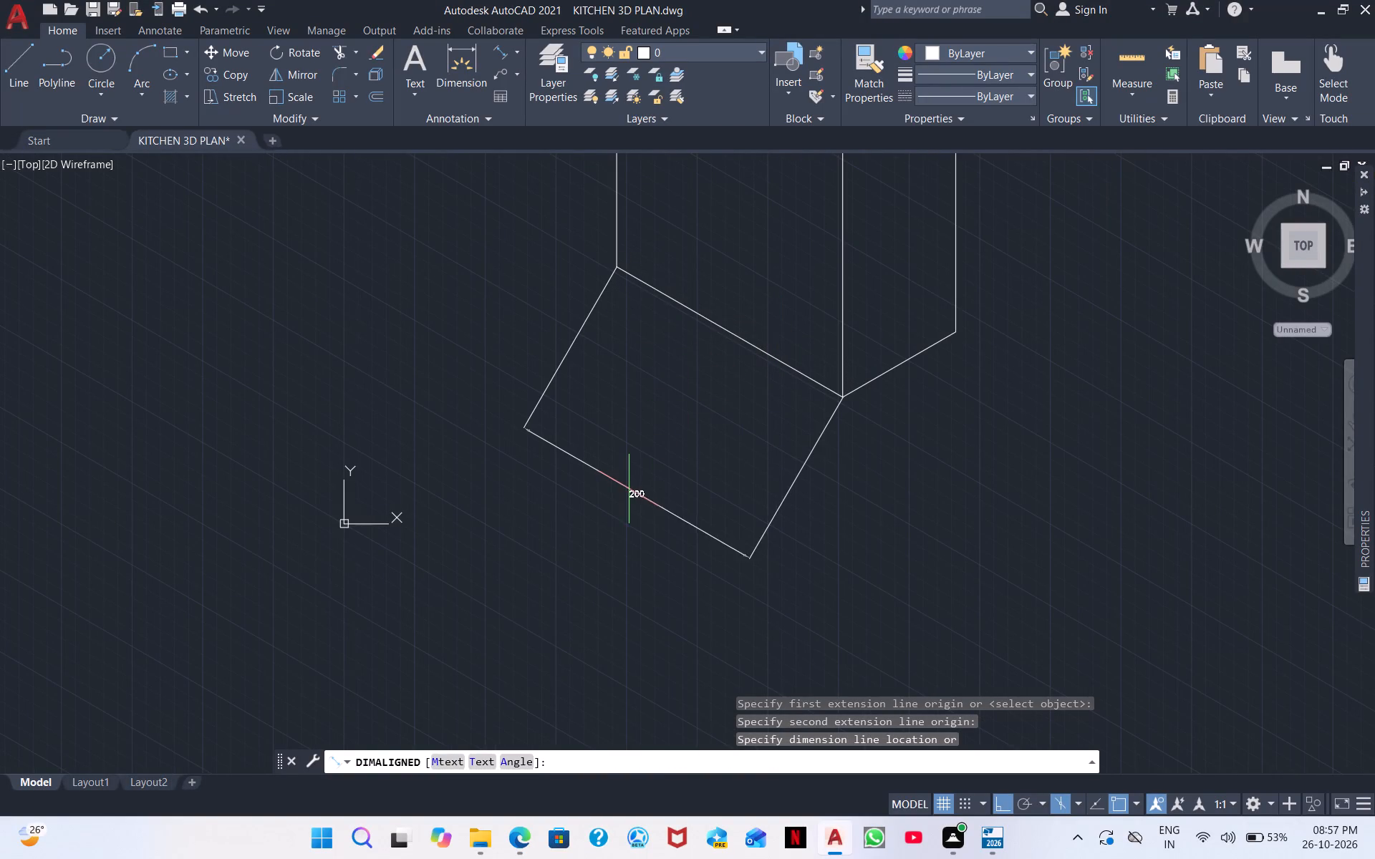
{"action": "left_click", "coordinate": [681, 495]}
Check the long top edge from the apex corner to the box's wider face with an aligned dimension, without placing it.
{"action": "scroll", "coordinate": [640, 370], "scroll_direction": "down", "scroll_amount": 3}
{"action": "middle_click_drag", "start_coordinate": [610, 319], "coordinate": [644, 361]}
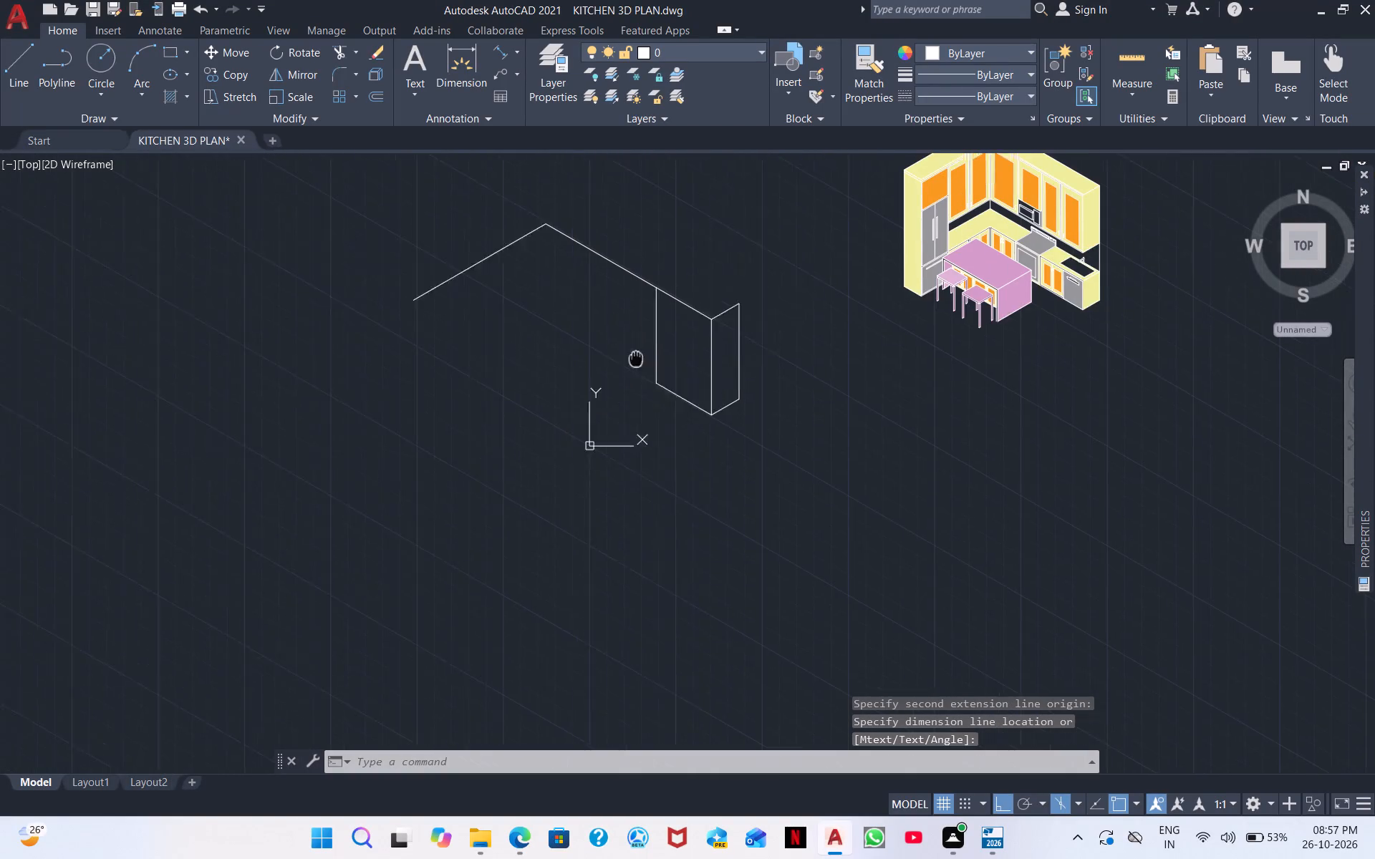
{"action": "middle_click_drag", "start_coordinate": [644, 361], "coordinate": [723, 387]}
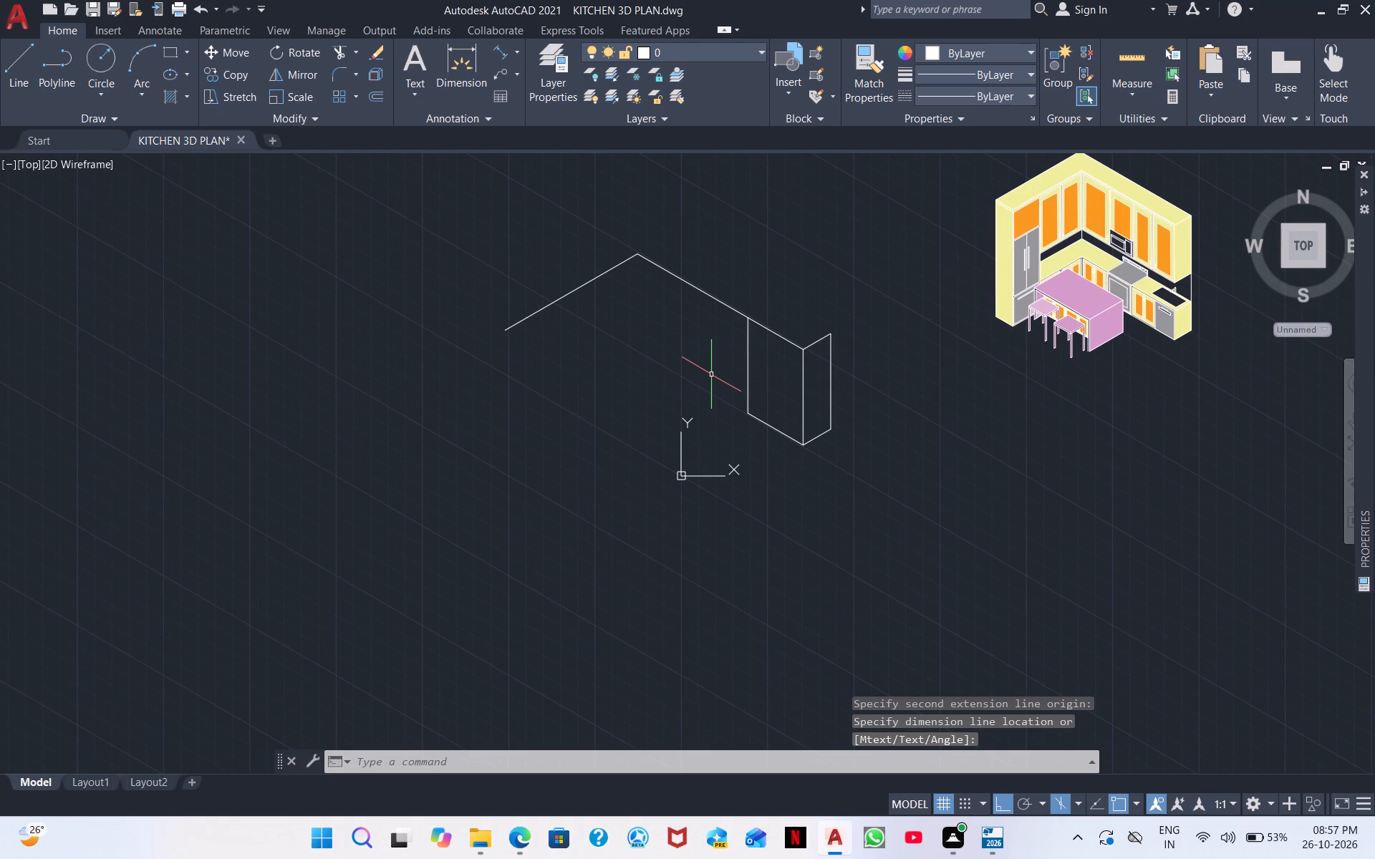
{"action": "left_click", "coordinate": [493, 42]}
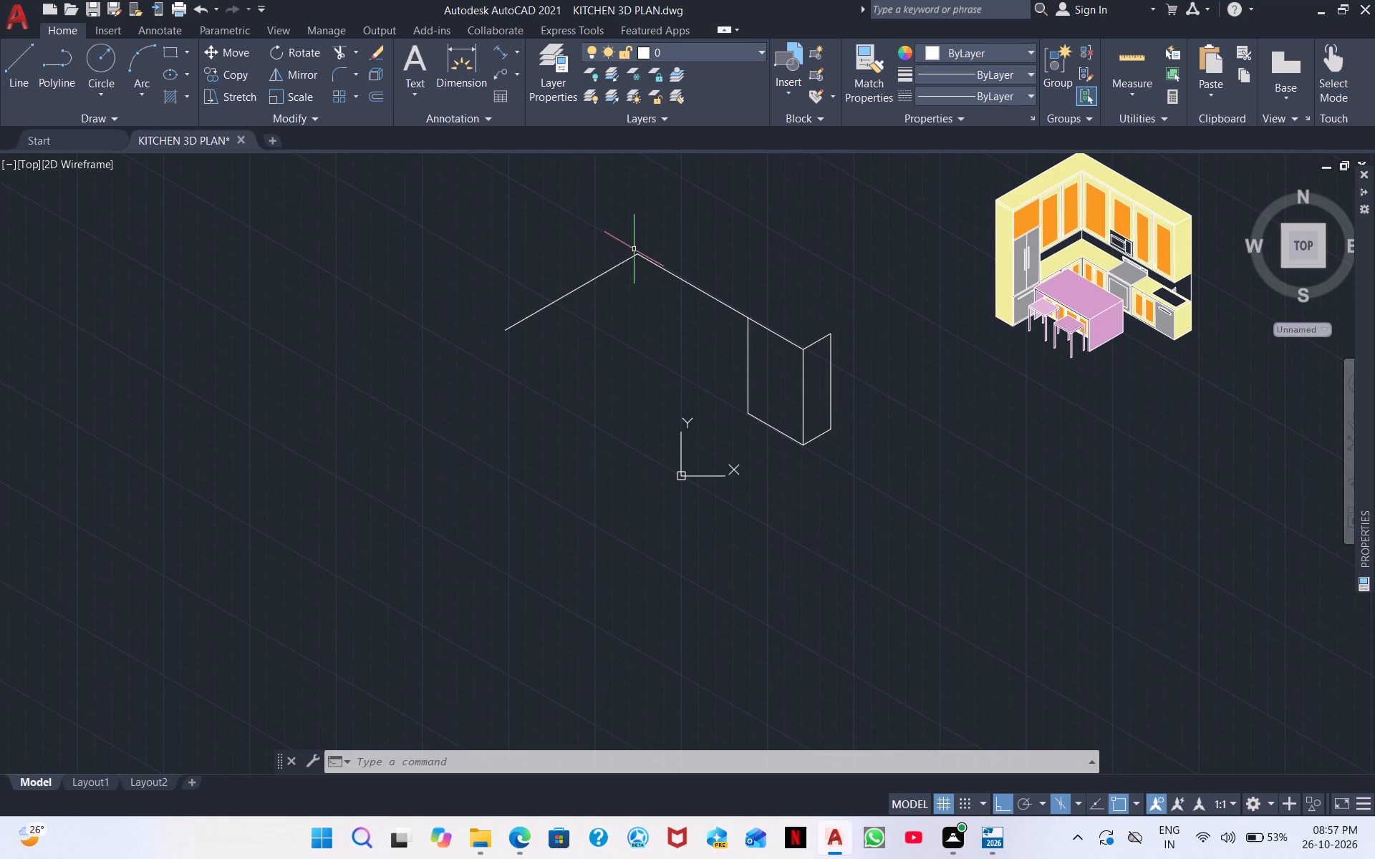
{"action": "left_click", "coordinate": [497, 51]}
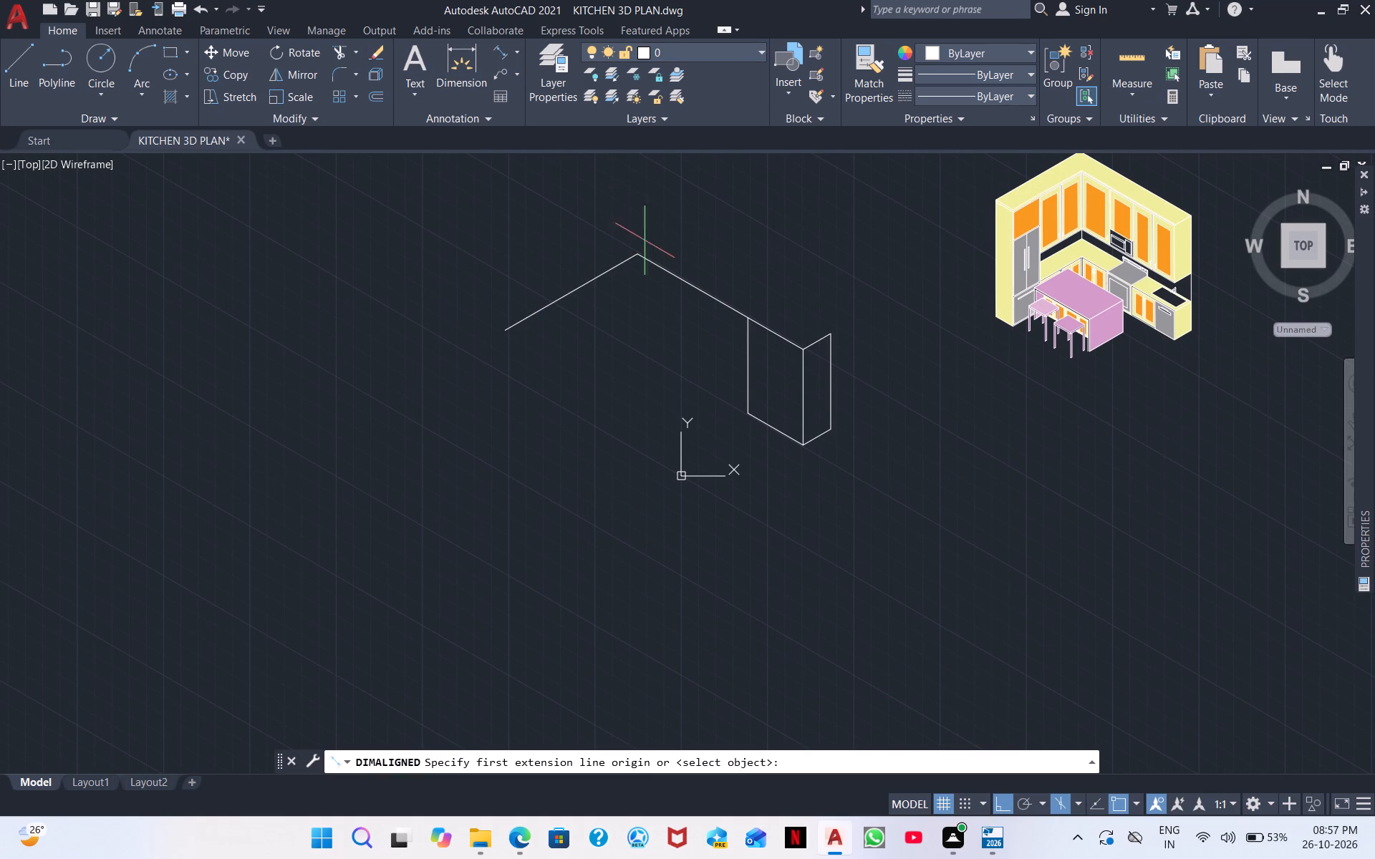
{"action": "left_click", "coordinate": [638, 249]}
{"action": "left_click", "coordinate": [750, 311]}
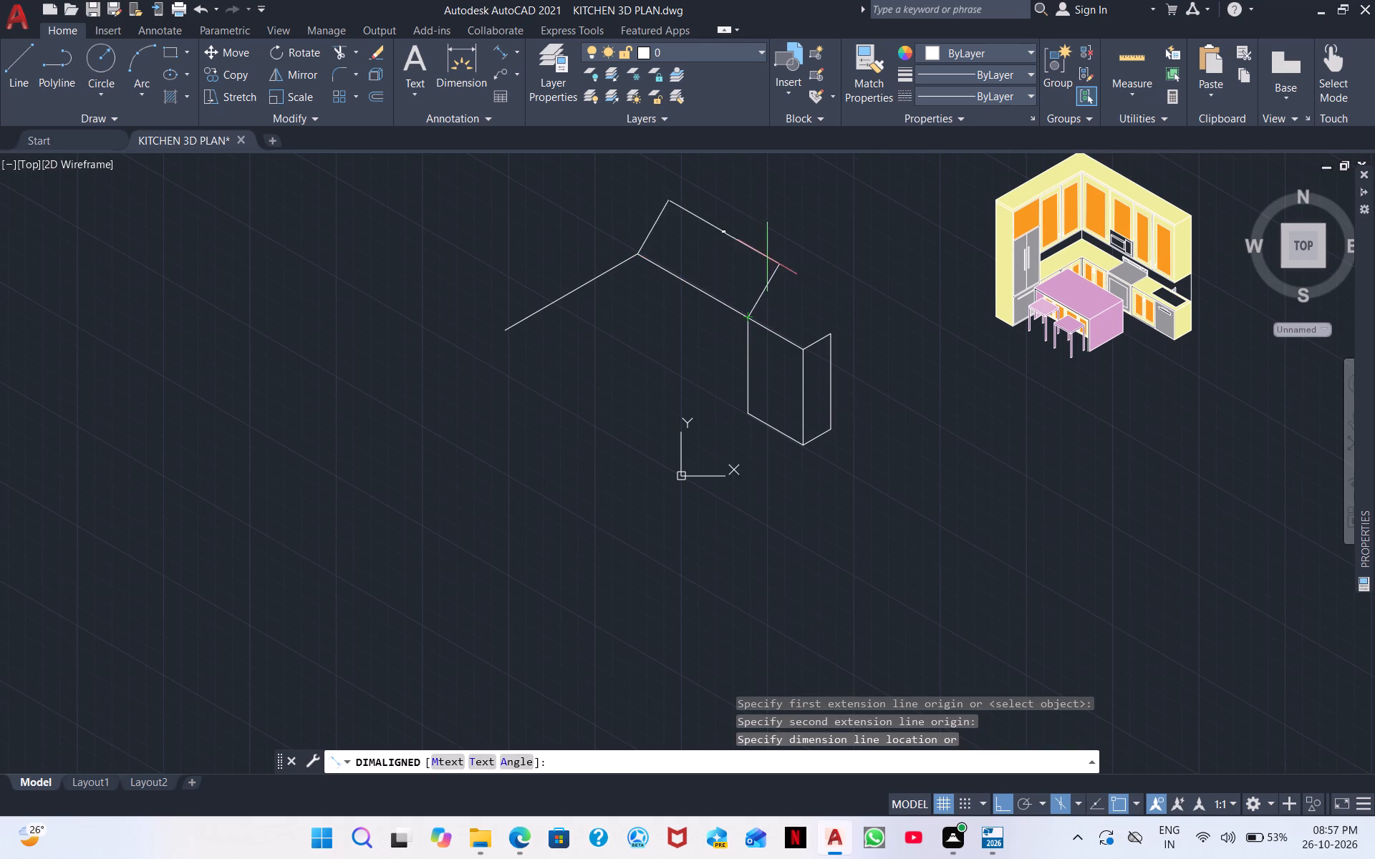
{"action": "scroll", "coordinate": [721, 313], "scroll_direction": "up", "scroll_amount": 4}
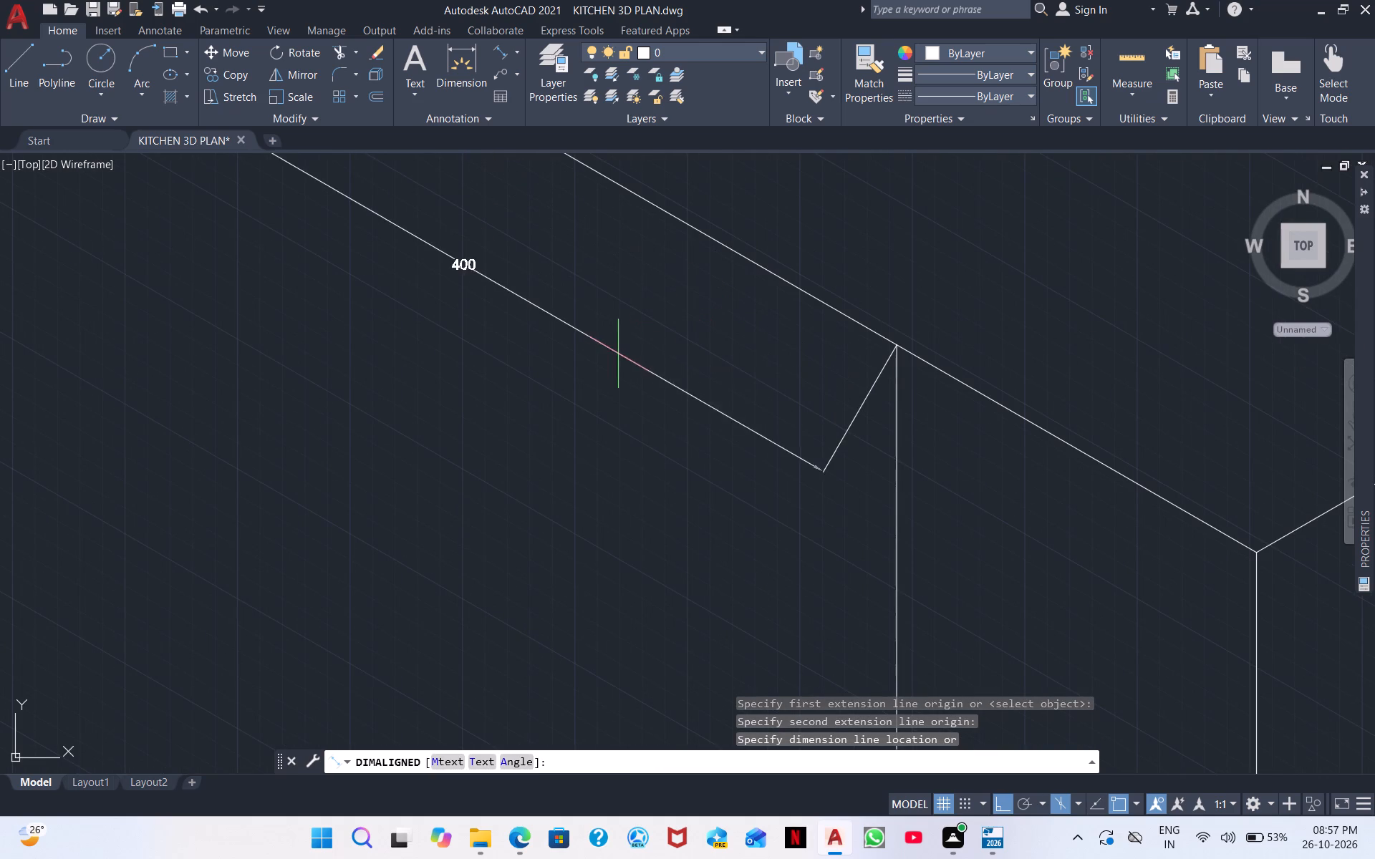
{"action": "right_click", "coordinate": [617, 360]}
{"action": "left_click", "coordinate": [675, 377]}
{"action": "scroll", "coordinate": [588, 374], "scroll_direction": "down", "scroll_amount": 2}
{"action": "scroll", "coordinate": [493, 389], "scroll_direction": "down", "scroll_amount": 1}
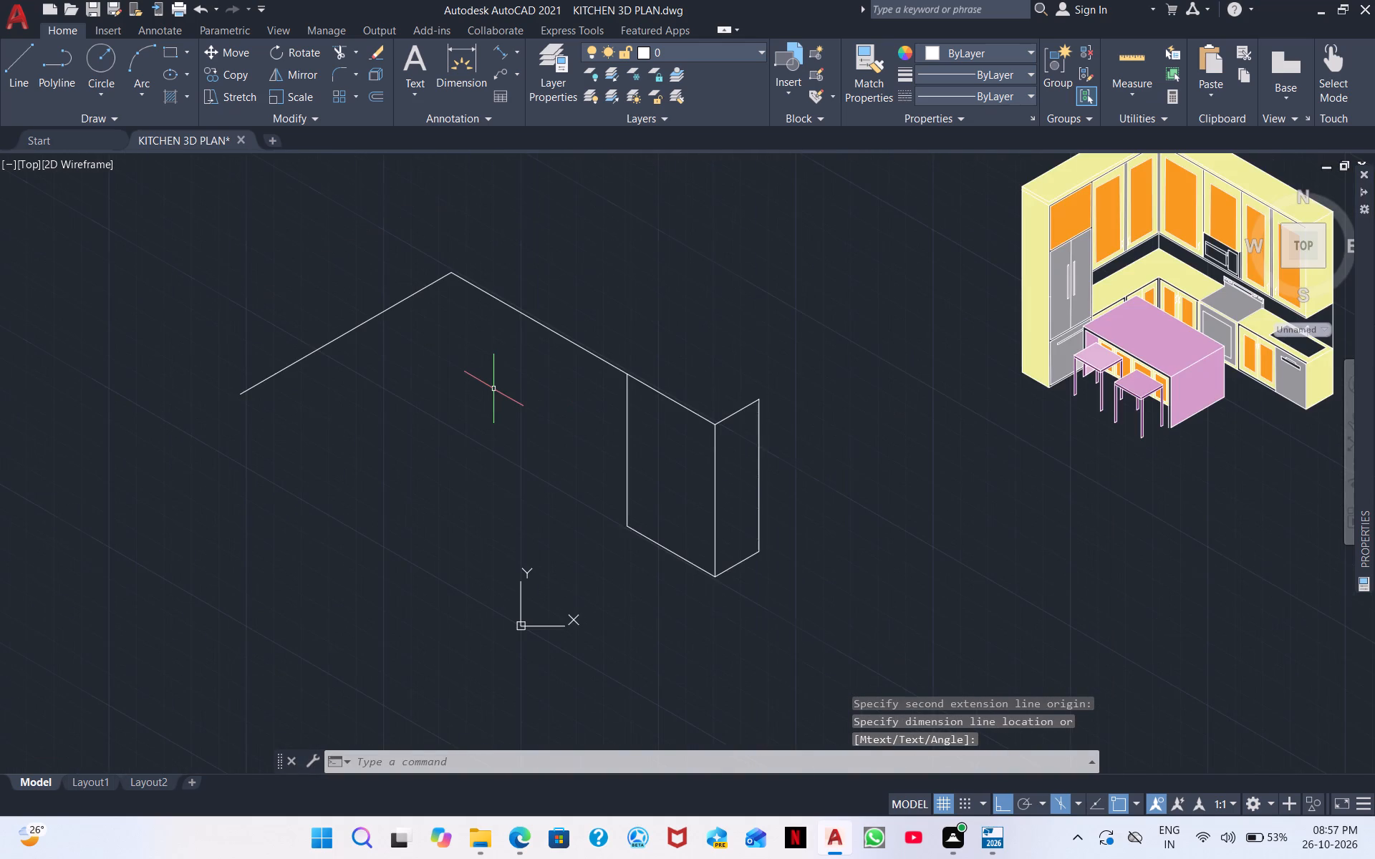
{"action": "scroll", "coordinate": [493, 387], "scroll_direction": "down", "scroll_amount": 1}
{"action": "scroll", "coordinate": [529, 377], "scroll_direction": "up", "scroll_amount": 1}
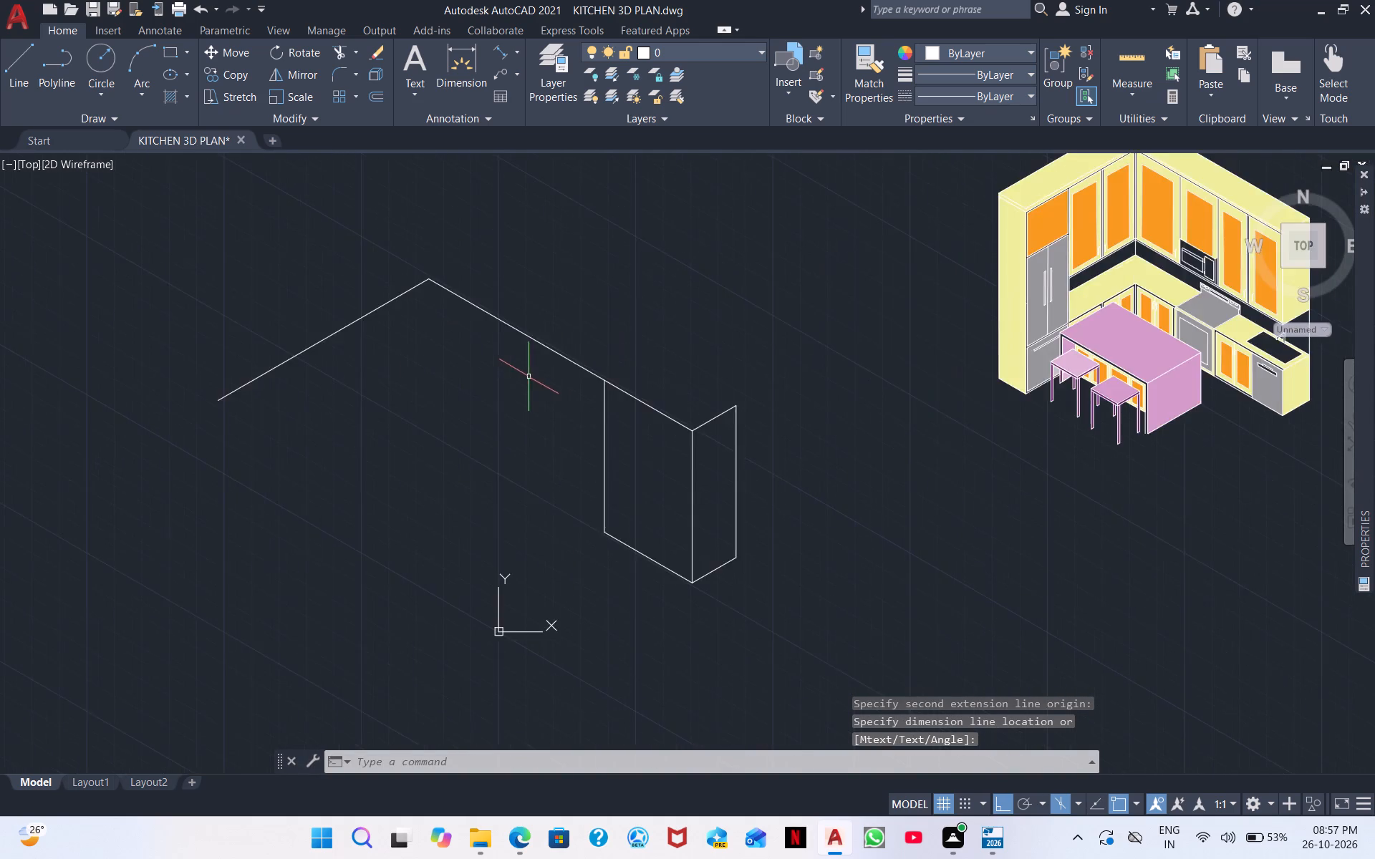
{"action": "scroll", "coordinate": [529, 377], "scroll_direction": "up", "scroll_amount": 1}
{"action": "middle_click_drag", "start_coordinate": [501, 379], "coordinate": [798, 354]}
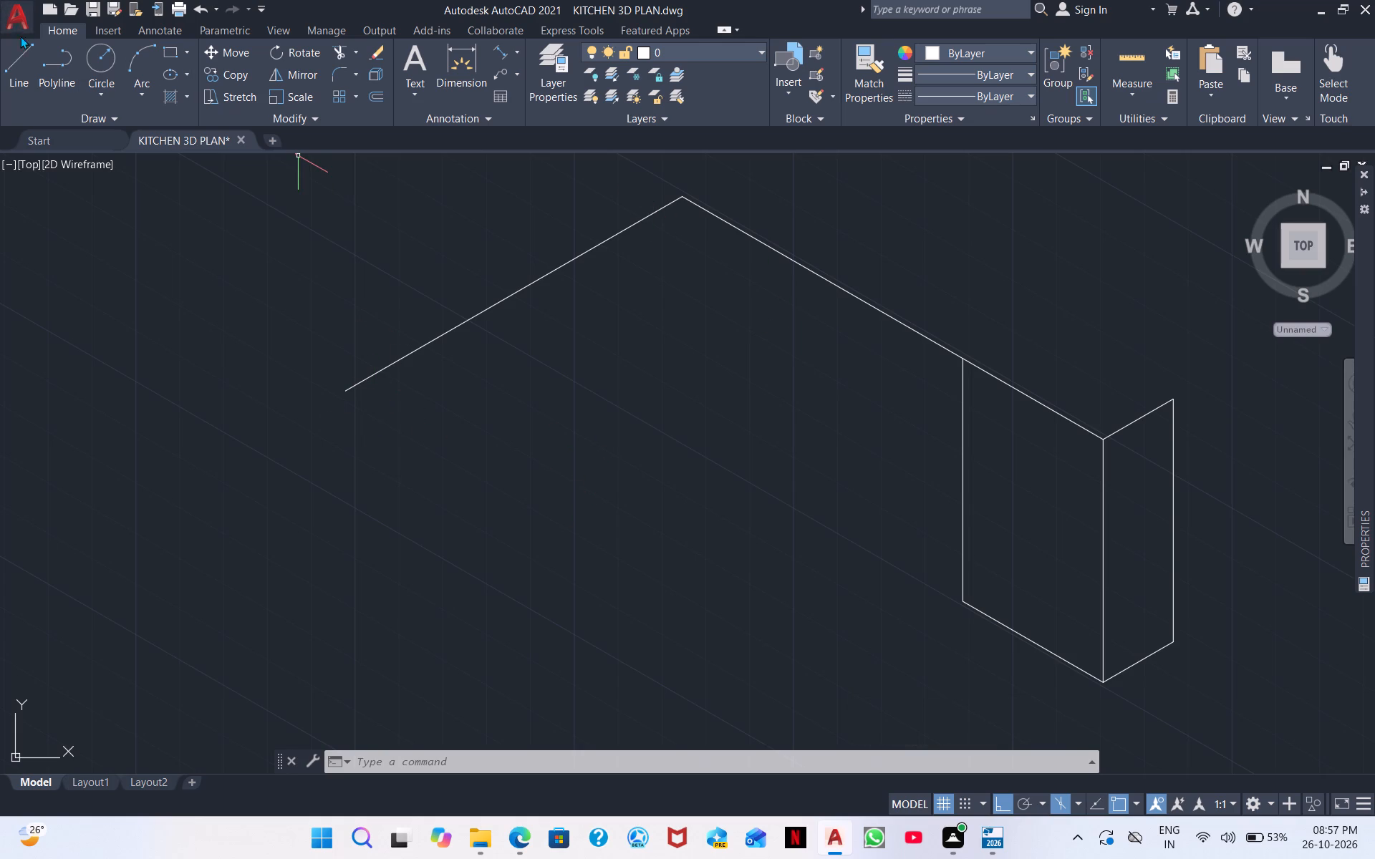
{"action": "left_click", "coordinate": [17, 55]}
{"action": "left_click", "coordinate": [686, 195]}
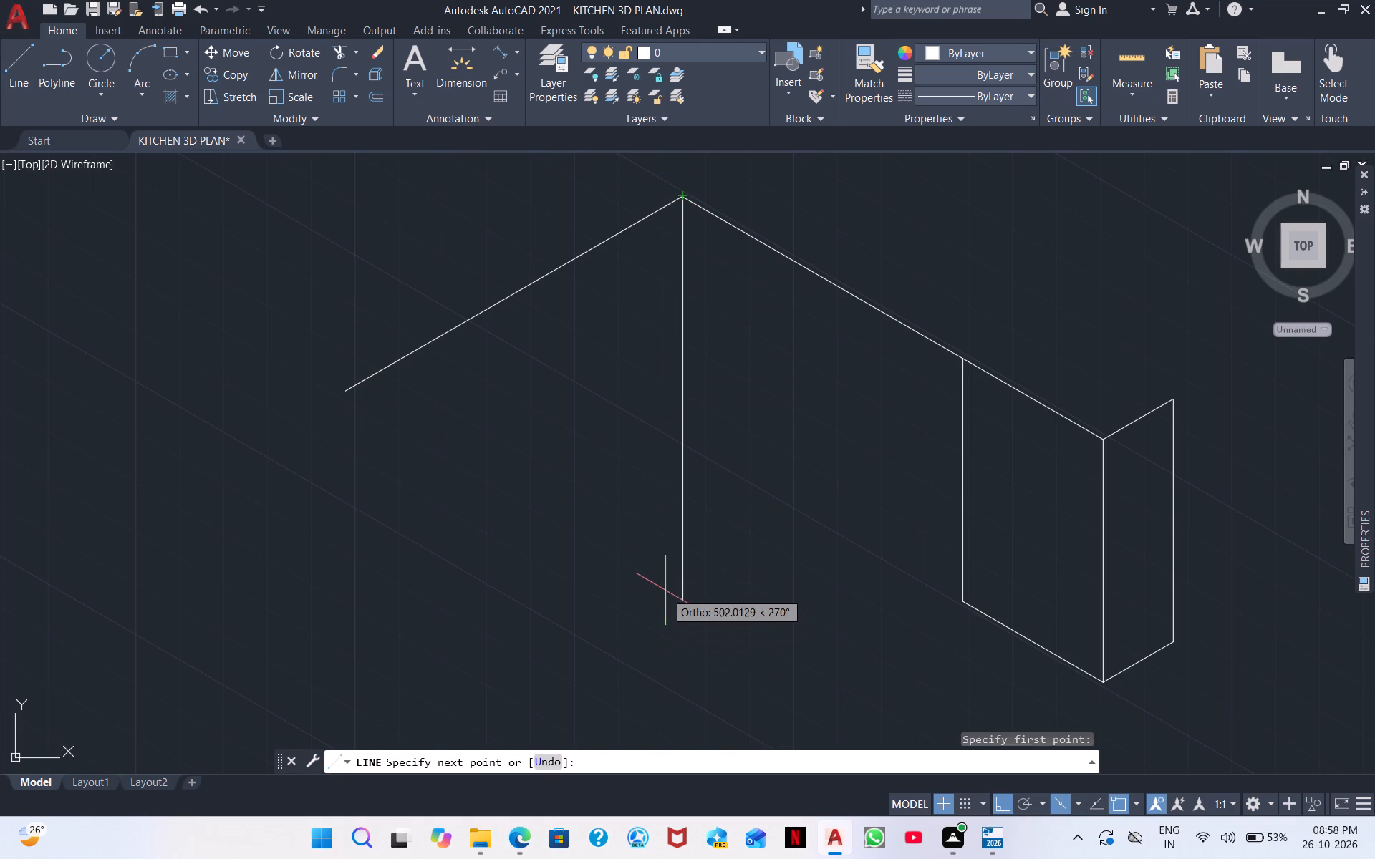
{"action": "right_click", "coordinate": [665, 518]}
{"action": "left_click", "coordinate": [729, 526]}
Examine the box outline again and compare it with the cabinets and counters of the finished kitchen.
{"action": "scroll", "coordinate": [689, 354], "scroll_direction": "down", "scroll_amount": 1}
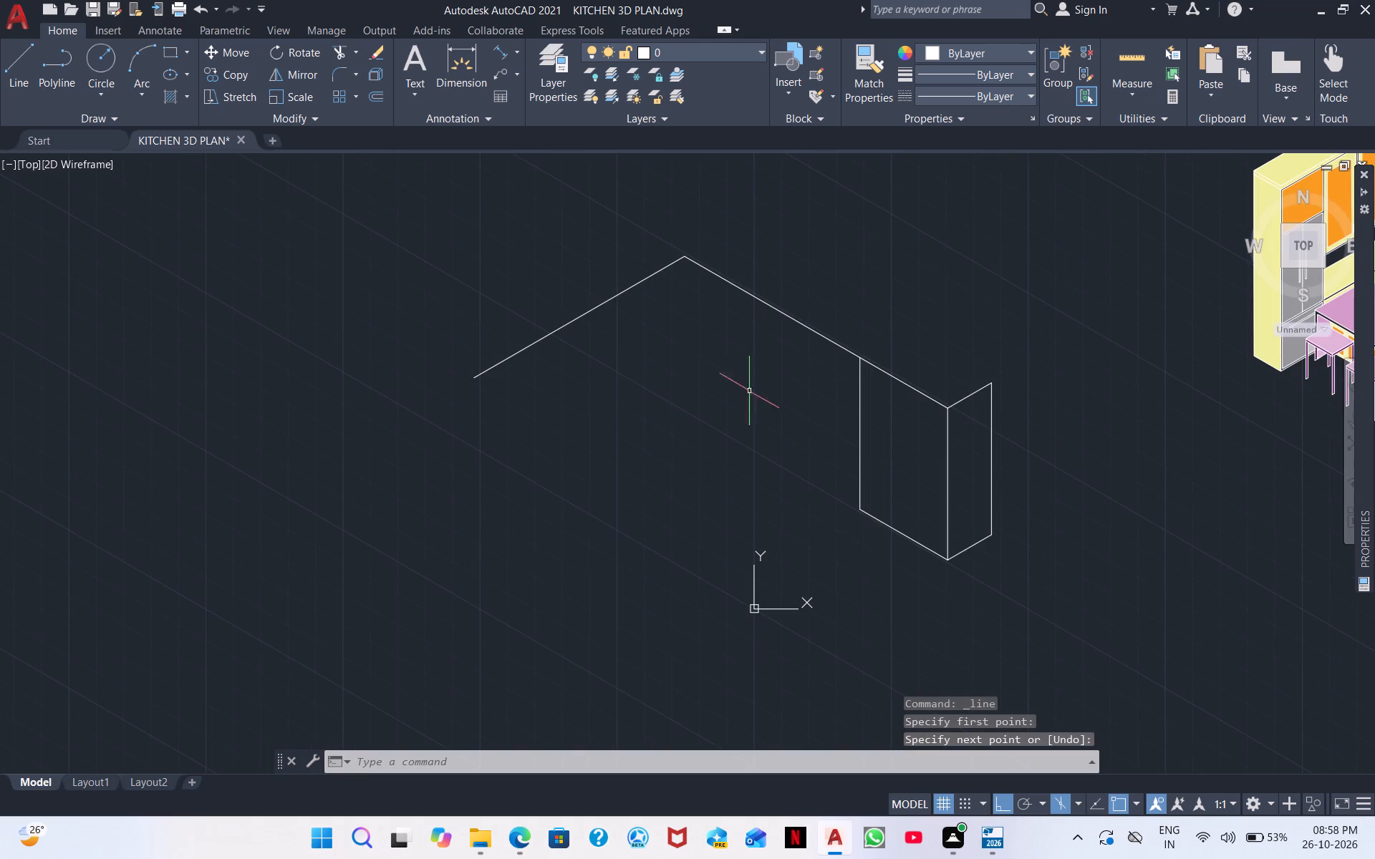
{"action": "scroll", "coordinate": [870, 420], "scroll_direction": "up", "scroll_amount": 2}
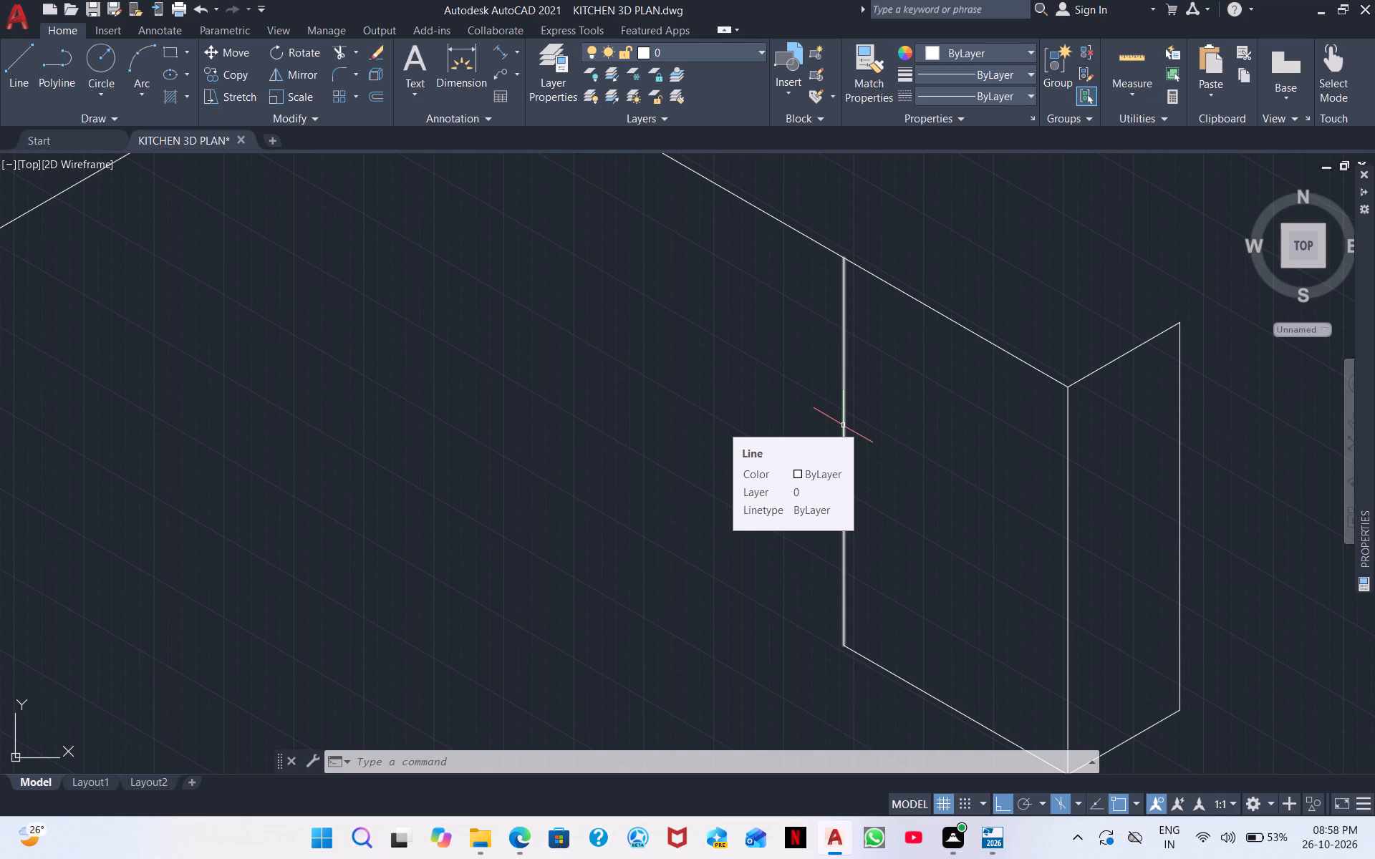
{"action": "scroll", "coordinate": [981, 392], "scroll_direction": "down", "scroll_amount": 5}
{"action": "scroll", "coordinate": [981, 392], "scroll_direction": "up", "scroll_amount": 2}
{"action": "middle_click_drag", "start_coordinate": [1056, 361], "coordinate": [618, 443]}
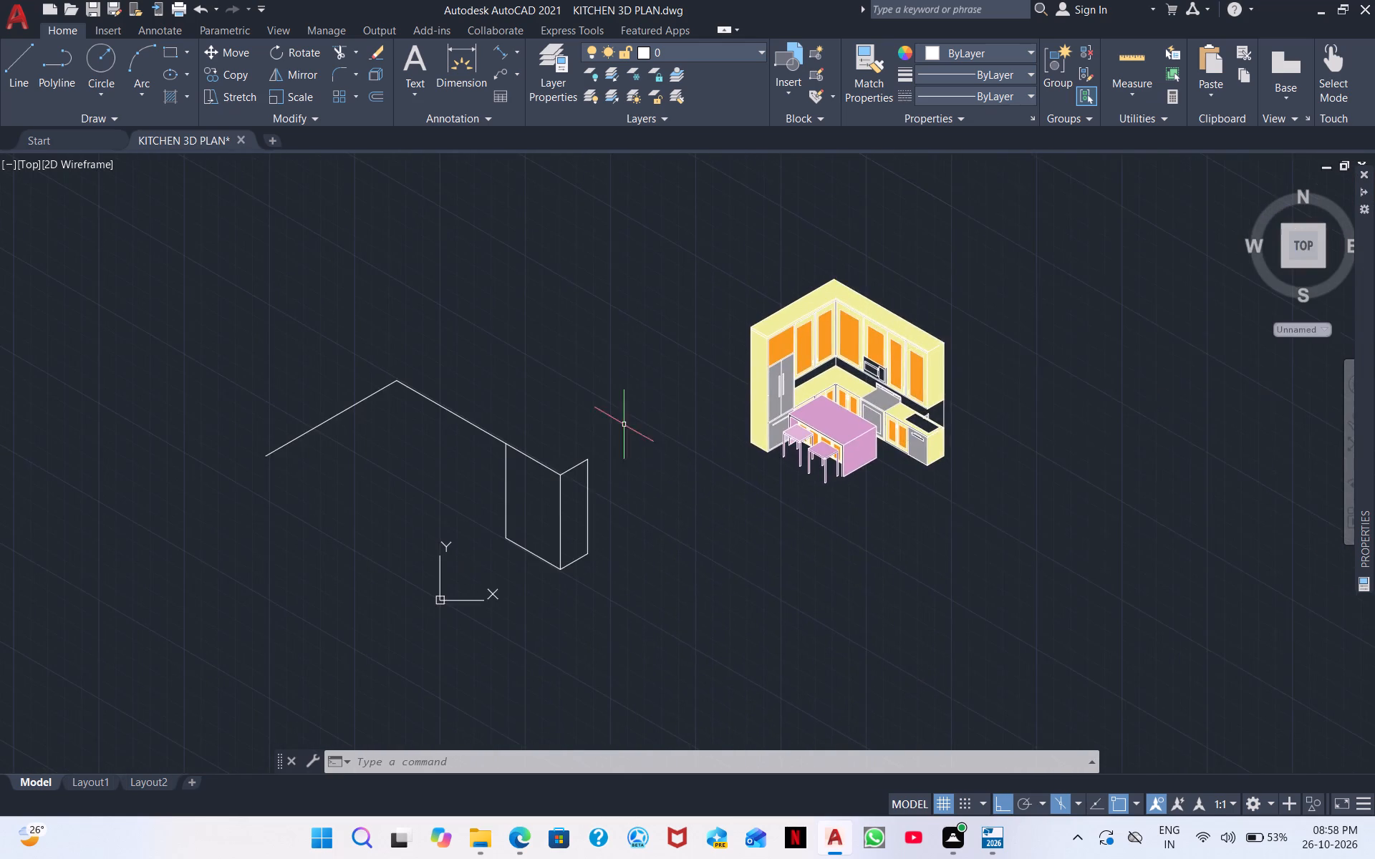
{"action": "scroll", "coordinate": [645, 408], "scroll_direction": "up", "scroll_amount": 2}
{"action": "middle_click_drag", "start_coordinate": [809, 404], "coordinate": [539, 348]}
{"action": "scroll", "coordinate": [531, 359], "scroll_direction": "down", "scroll_amount": 1}
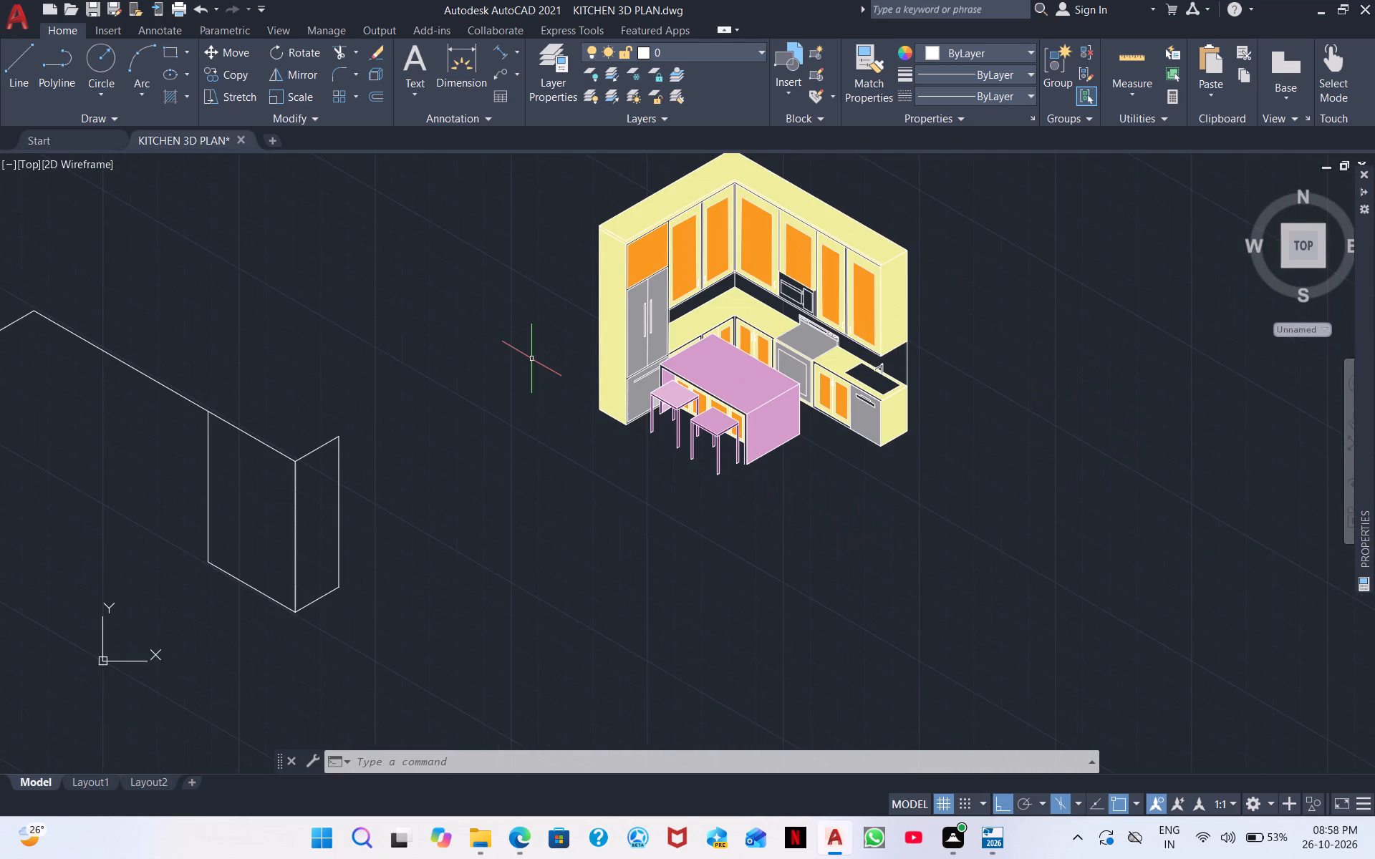
{"action": "scroll", "coordinate": [485, 401], "scroll_direction": "up", "scroll_amount": 2}
{"action": "middle_click_drag", "start_coordinate": [450, 451], "coordinate": [892, 495]}
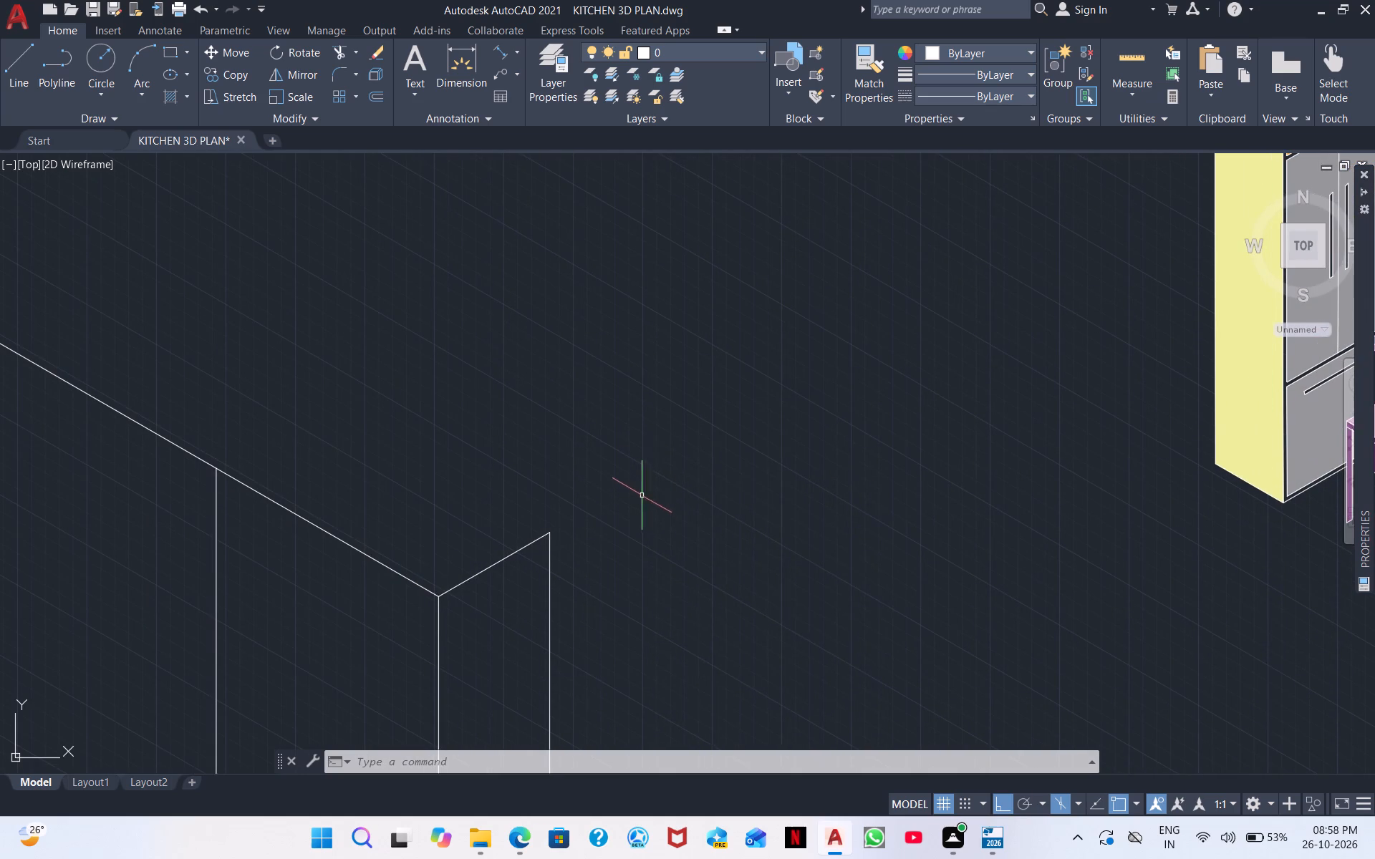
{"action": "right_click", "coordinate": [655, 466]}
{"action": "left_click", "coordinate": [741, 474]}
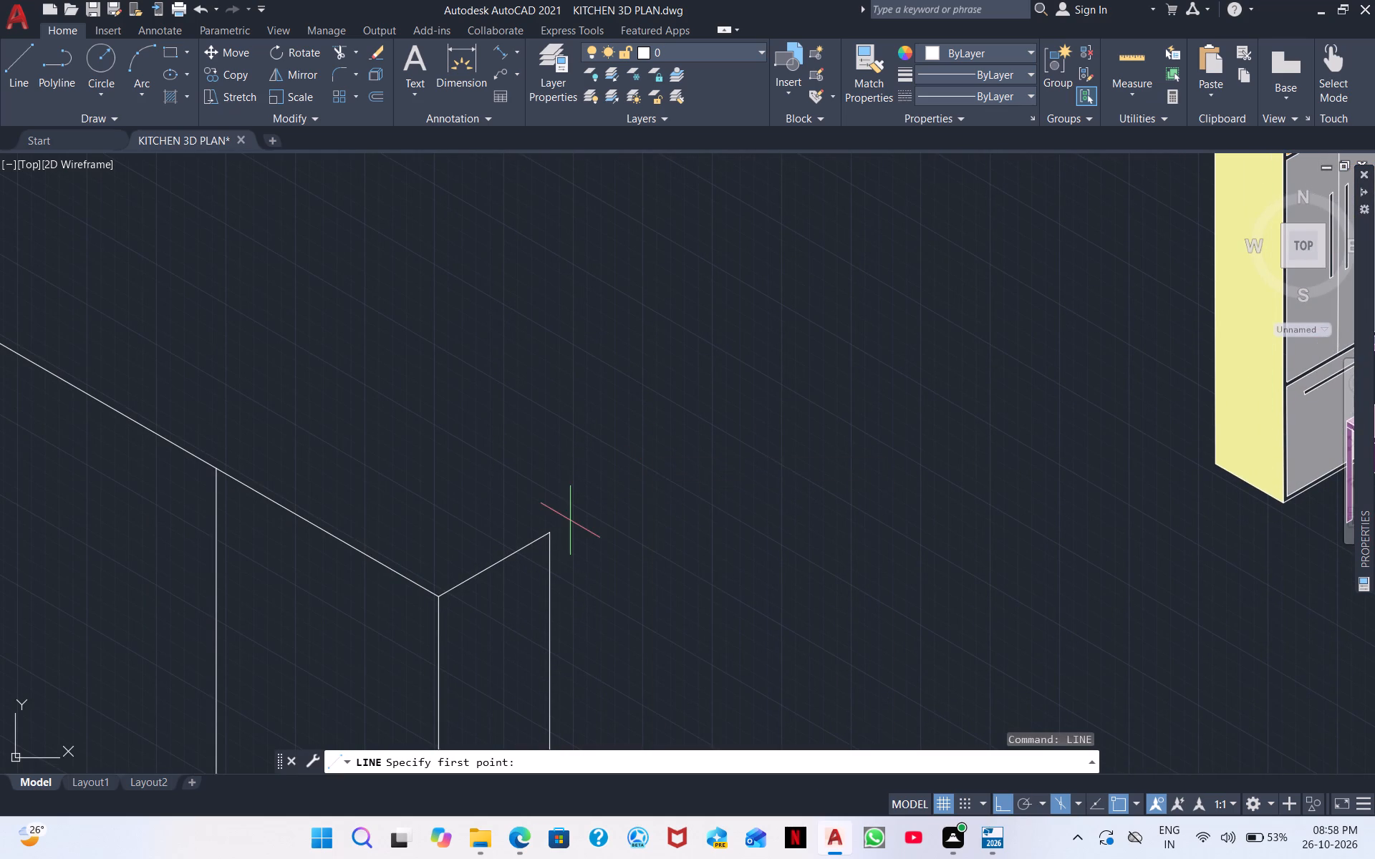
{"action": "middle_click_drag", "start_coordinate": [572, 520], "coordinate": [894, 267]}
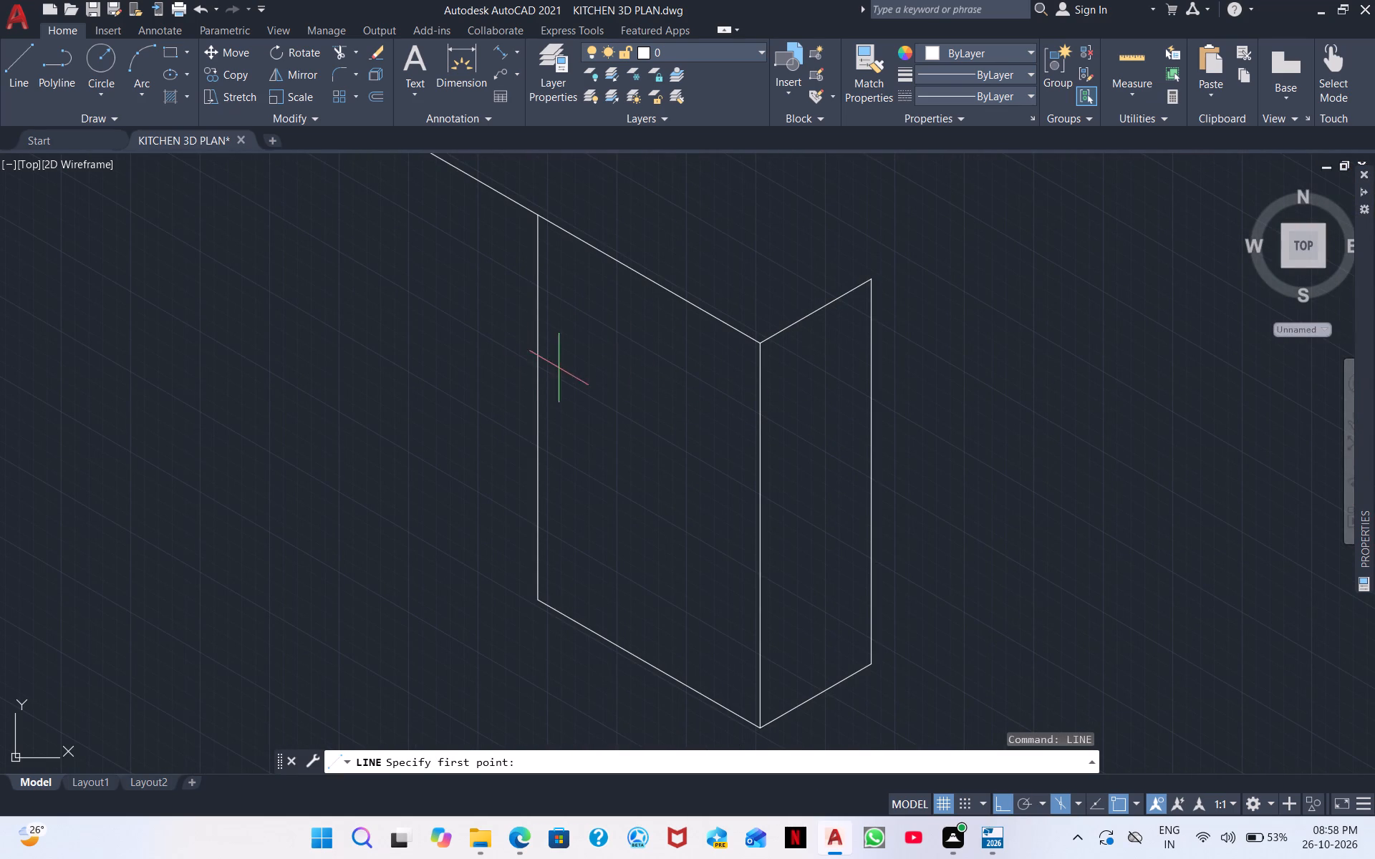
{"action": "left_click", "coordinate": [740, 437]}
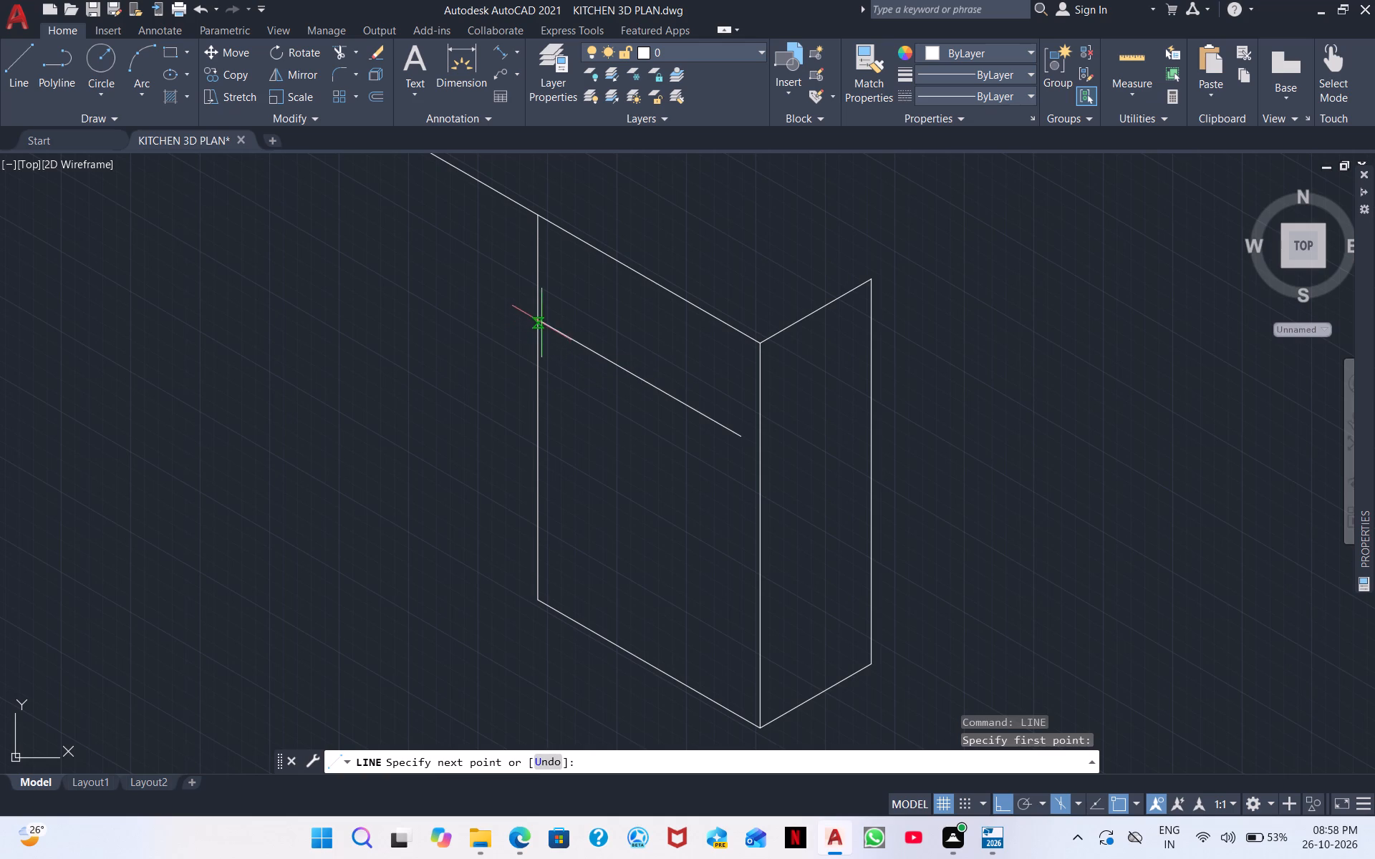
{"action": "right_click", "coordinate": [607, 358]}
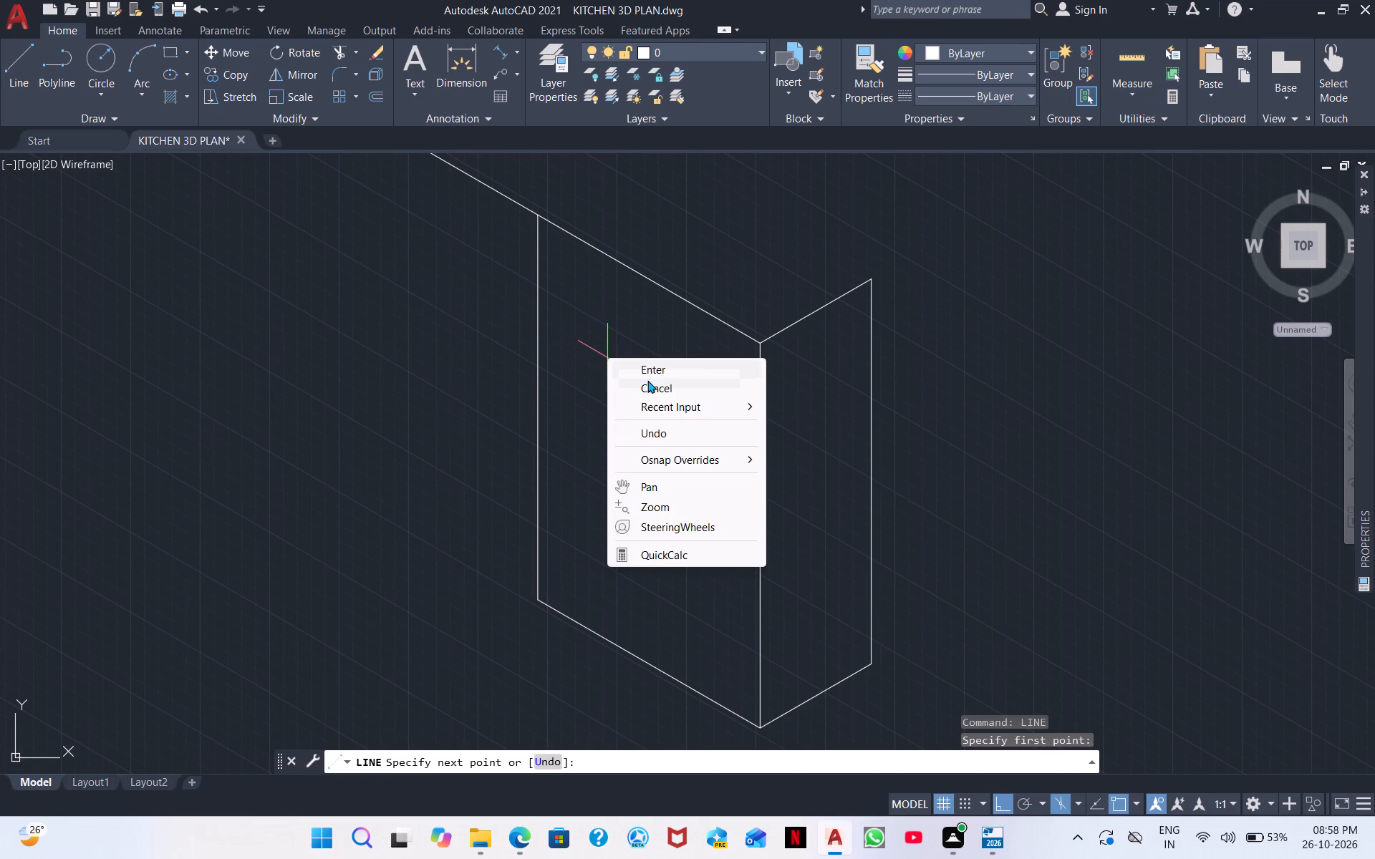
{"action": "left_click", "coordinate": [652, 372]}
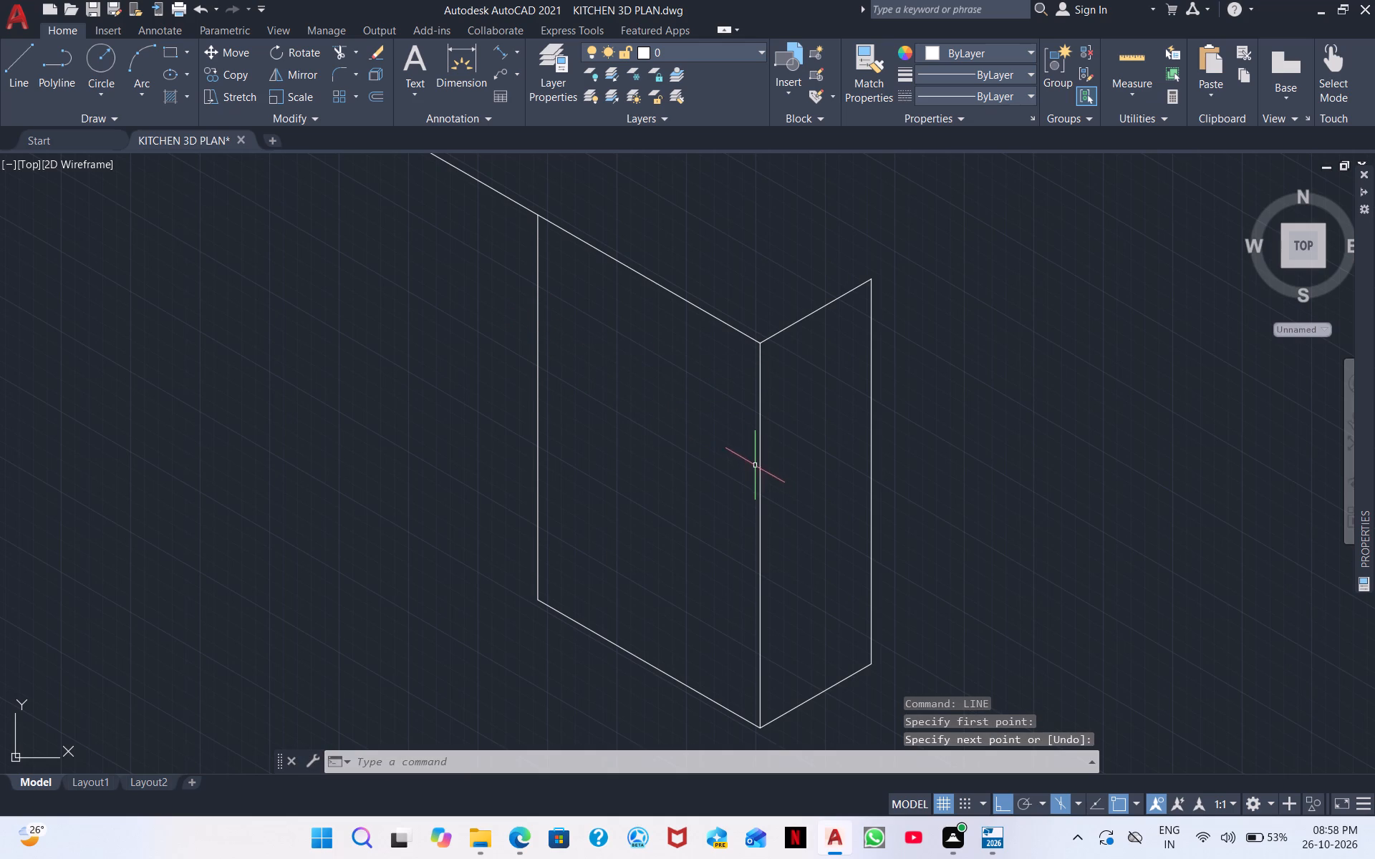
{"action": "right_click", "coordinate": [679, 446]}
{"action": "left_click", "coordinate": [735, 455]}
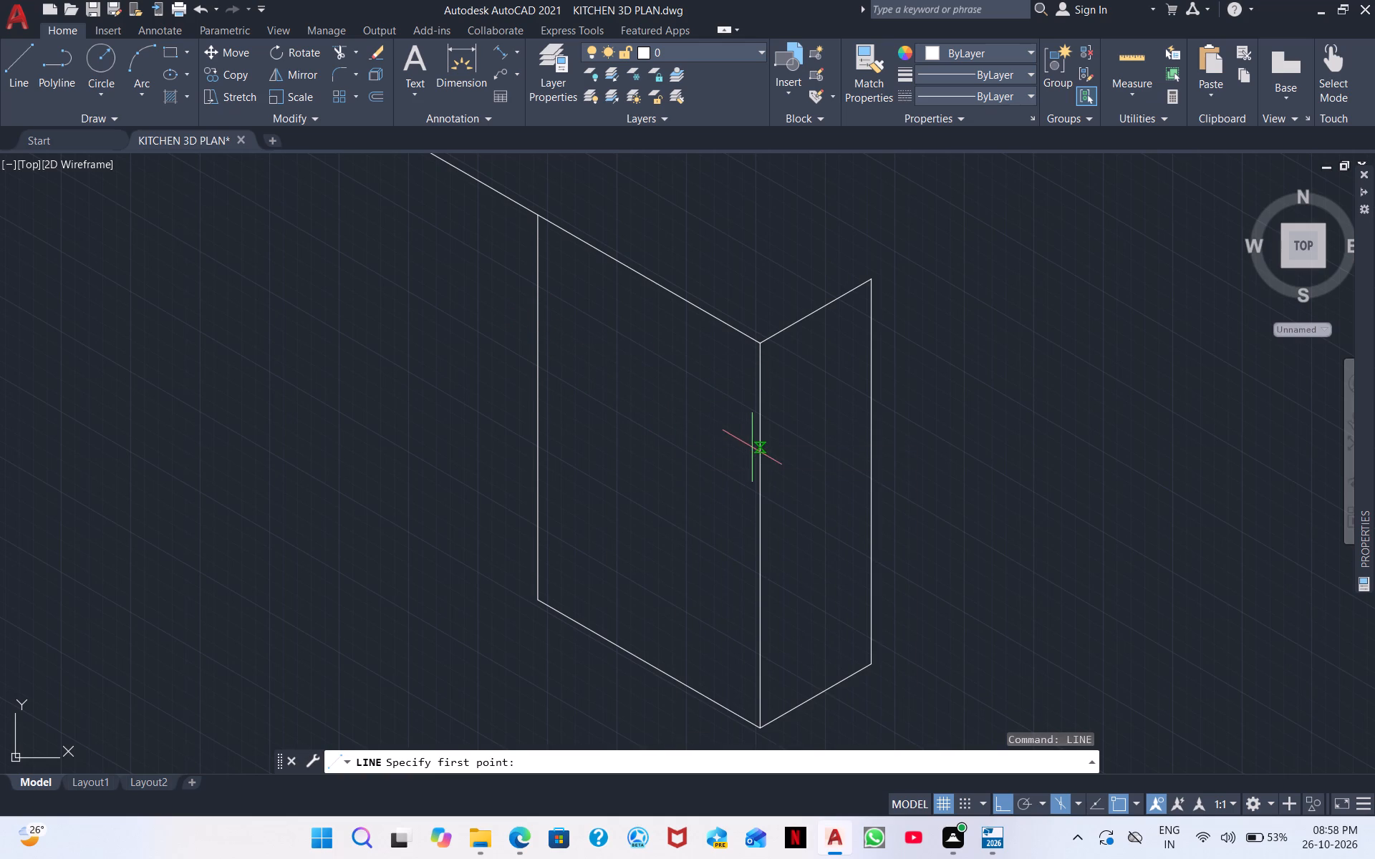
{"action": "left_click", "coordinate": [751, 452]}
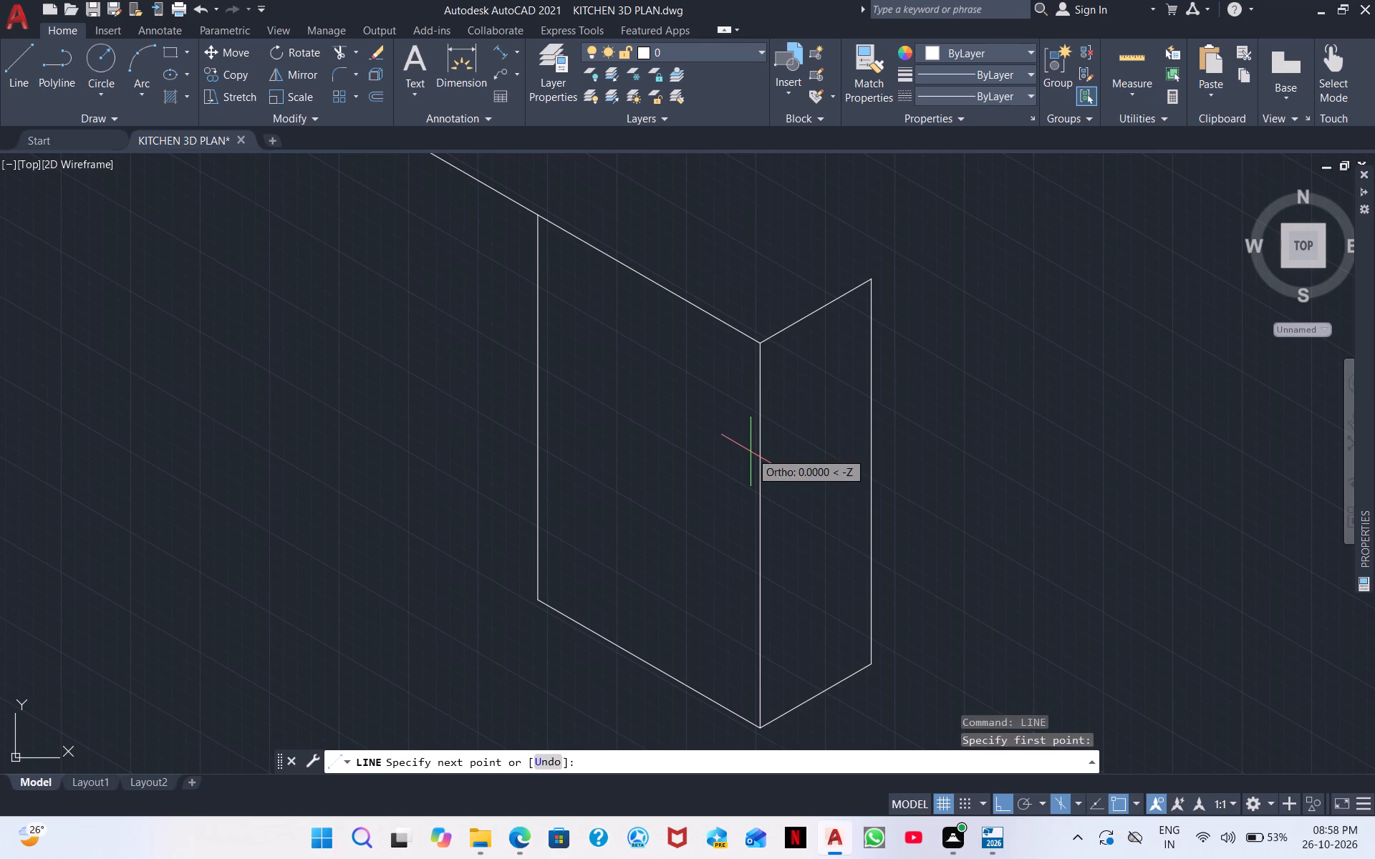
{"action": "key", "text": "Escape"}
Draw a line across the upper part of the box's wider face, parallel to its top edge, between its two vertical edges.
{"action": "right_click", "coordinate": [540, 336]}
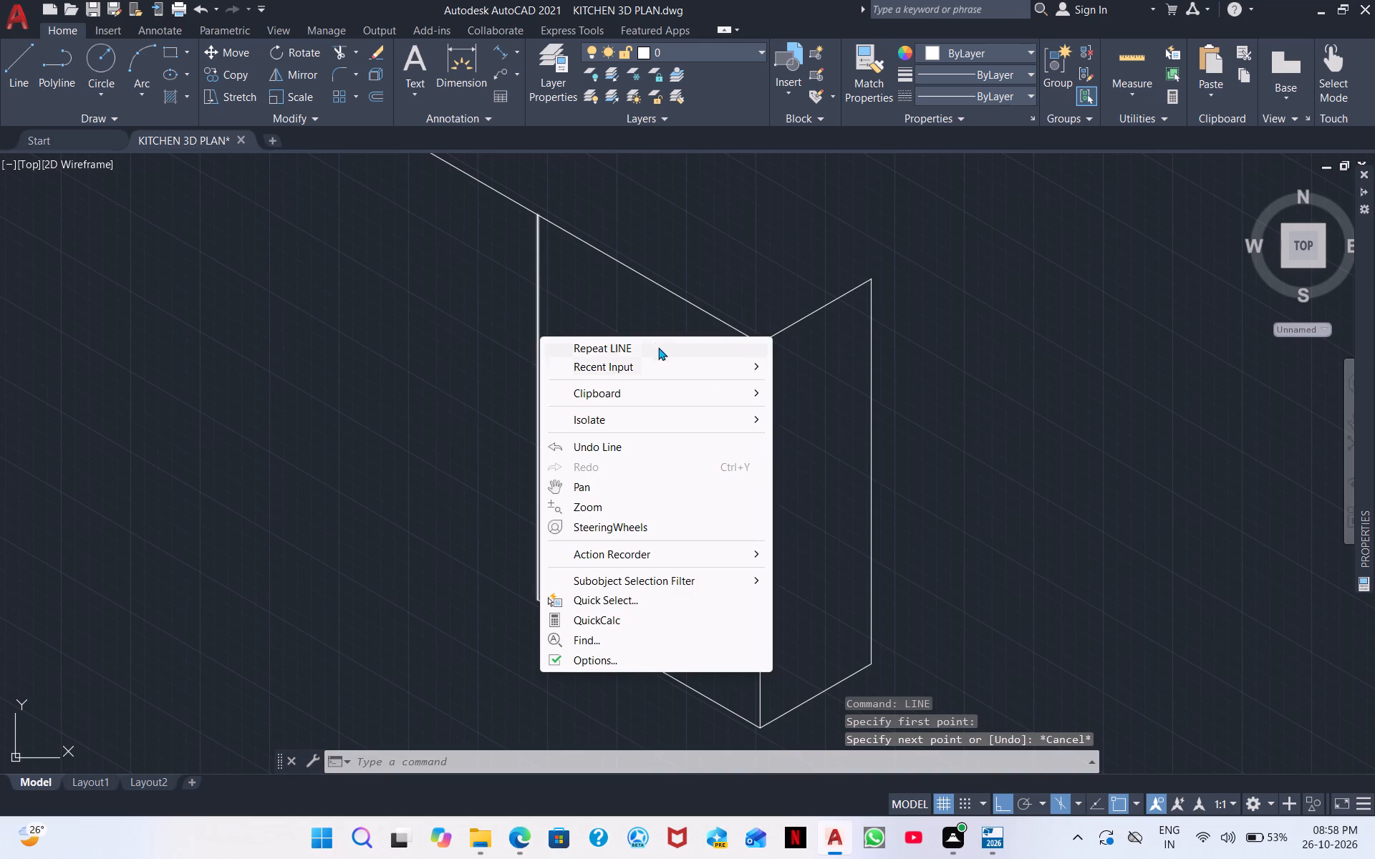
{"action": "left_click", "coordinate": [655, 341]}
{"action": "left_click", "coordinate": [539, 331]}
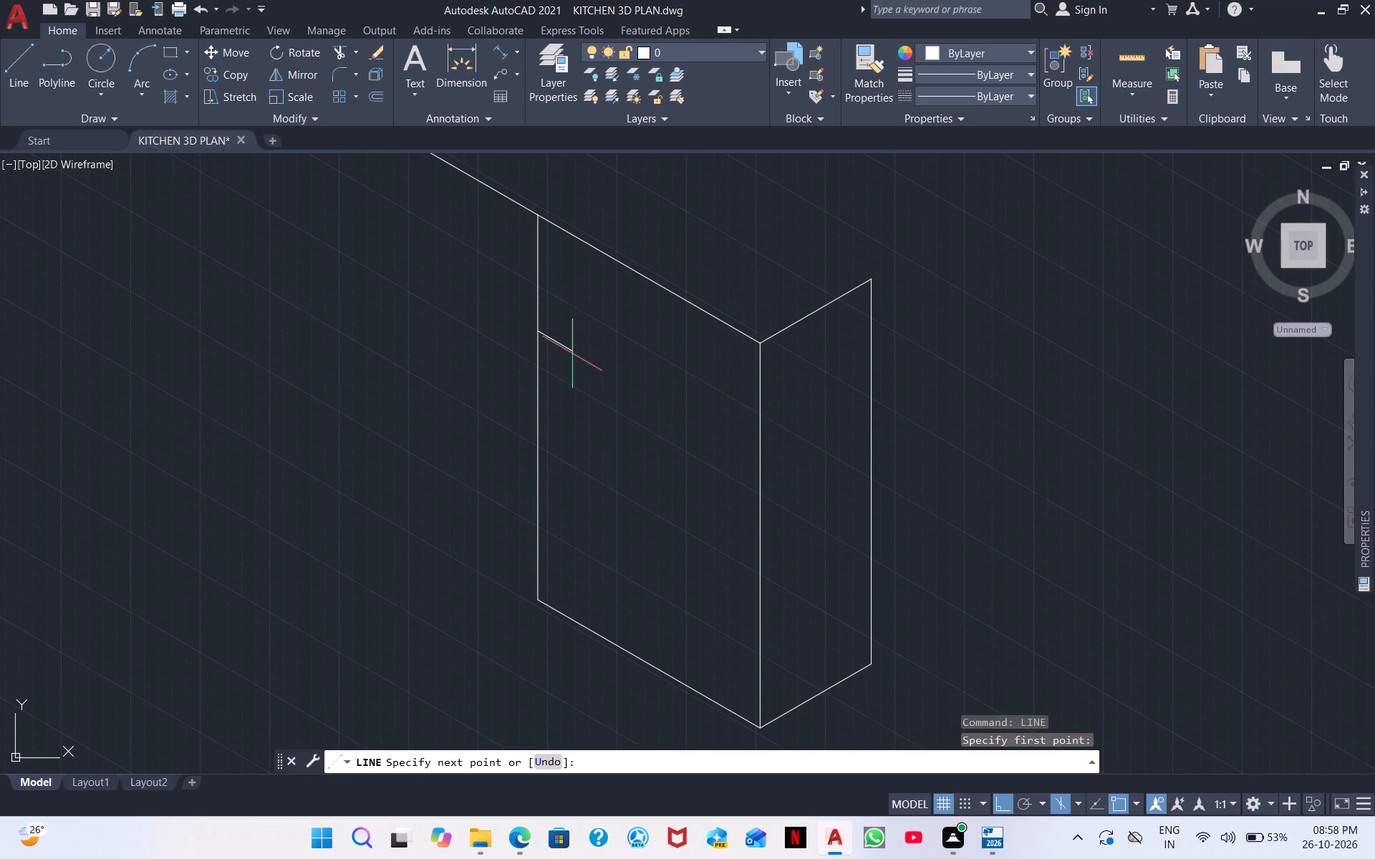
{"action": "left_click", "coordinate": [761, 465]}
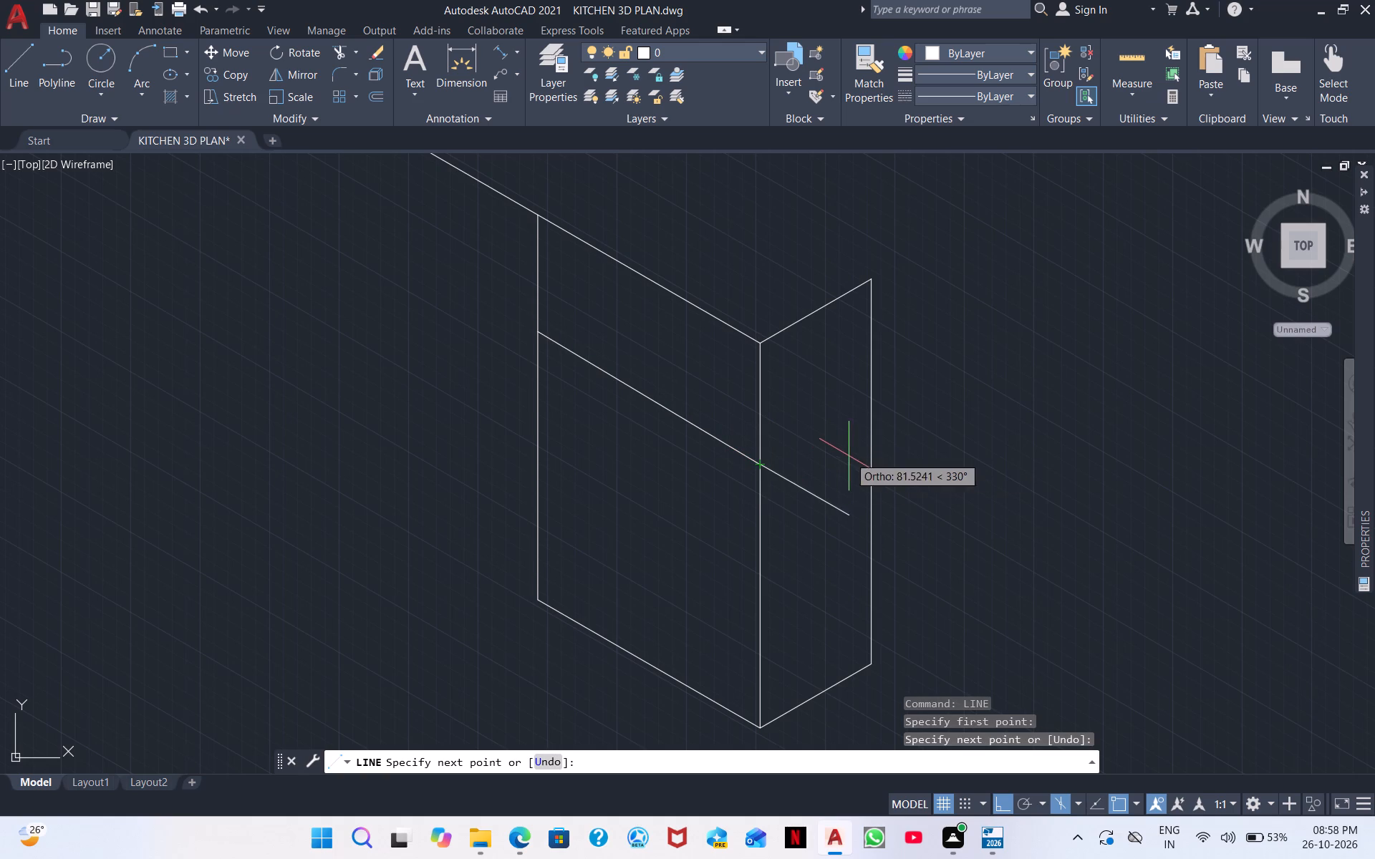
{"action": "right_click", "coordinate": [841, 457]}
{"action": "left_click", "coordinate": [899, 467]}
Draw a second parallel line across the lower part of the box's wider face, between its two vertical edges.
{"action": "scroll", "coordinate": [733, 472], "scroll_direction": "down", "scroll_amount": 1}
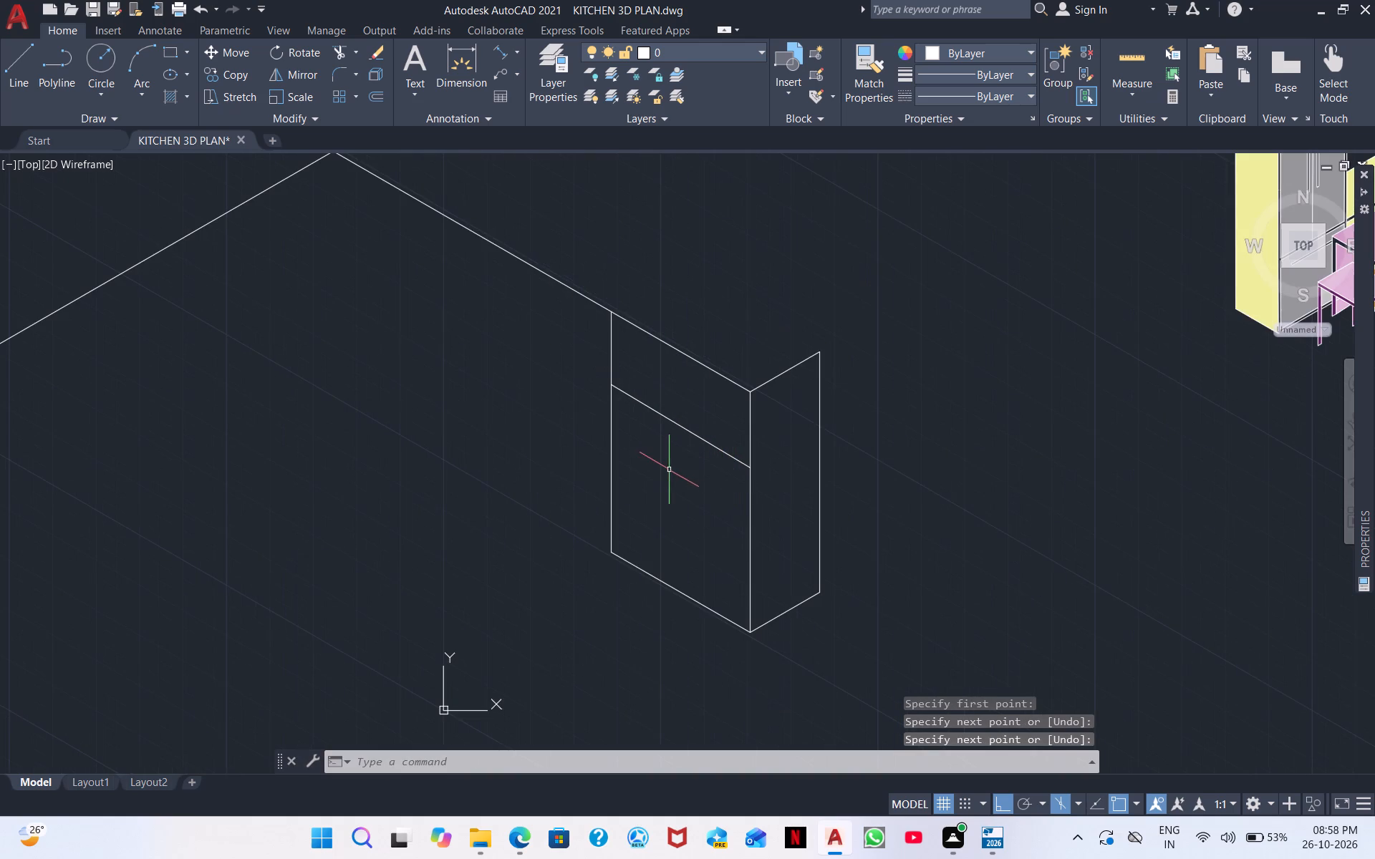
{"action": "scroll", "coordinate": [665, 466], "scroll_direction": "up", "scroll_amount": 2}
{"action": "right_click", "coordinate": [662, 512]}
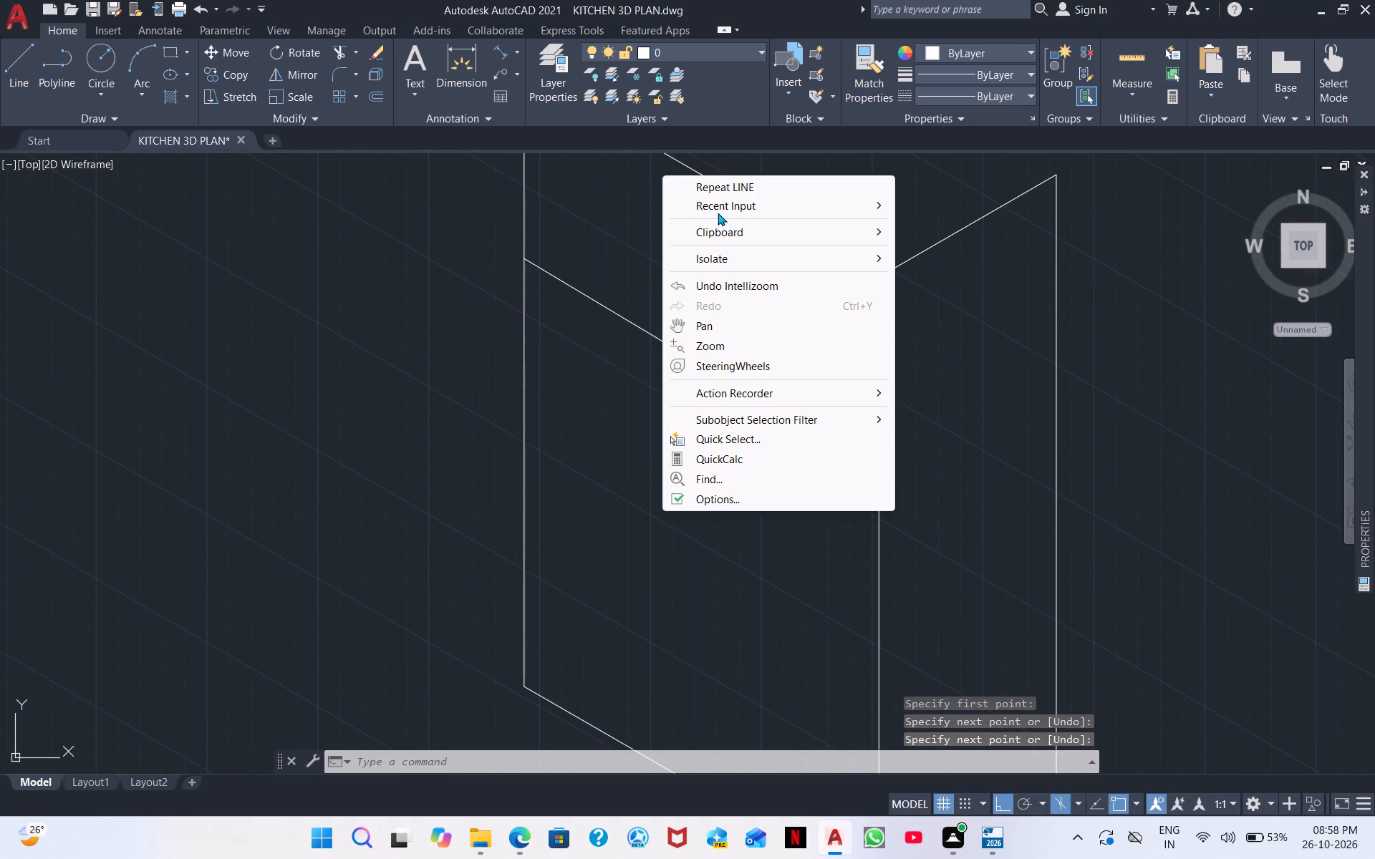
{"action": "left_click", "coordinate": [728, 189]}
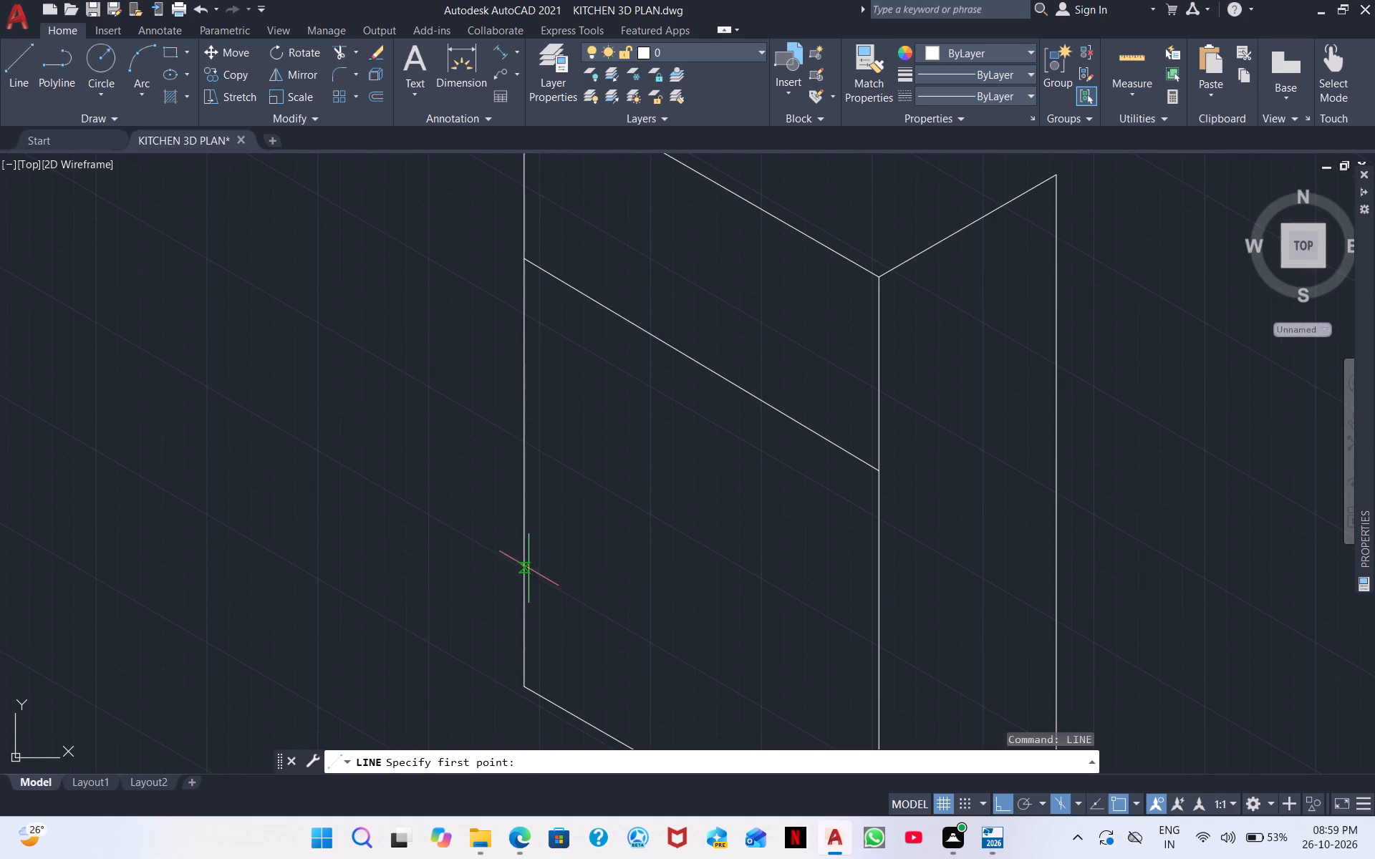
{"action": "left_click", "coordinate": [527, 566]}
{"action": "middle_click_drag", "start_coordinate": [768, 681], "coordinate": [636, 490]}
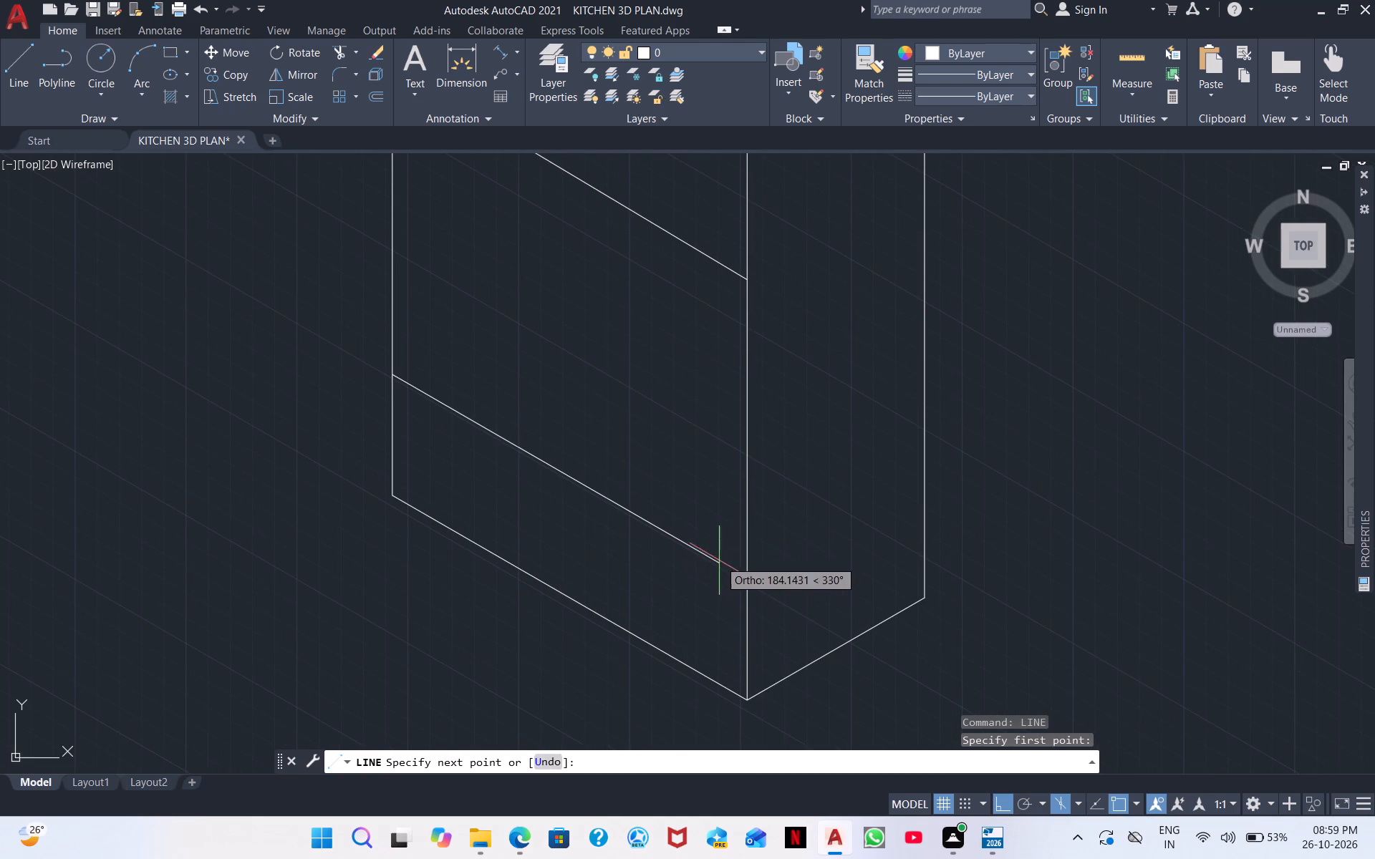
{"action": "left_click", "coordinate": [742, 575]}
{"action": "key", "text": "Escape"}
Check the height of the finished kitchen's tall refrigerator side panel along its front edge with an aligned dimension, without placing it.
{"action": "scroll", "coordinate": [740, 559], "scroll_direction": "down", "scroll_amount": 2}
{"action": "middle_click_drag", "start_coordinate": [777, 525], "coordinate": [685, 544]}
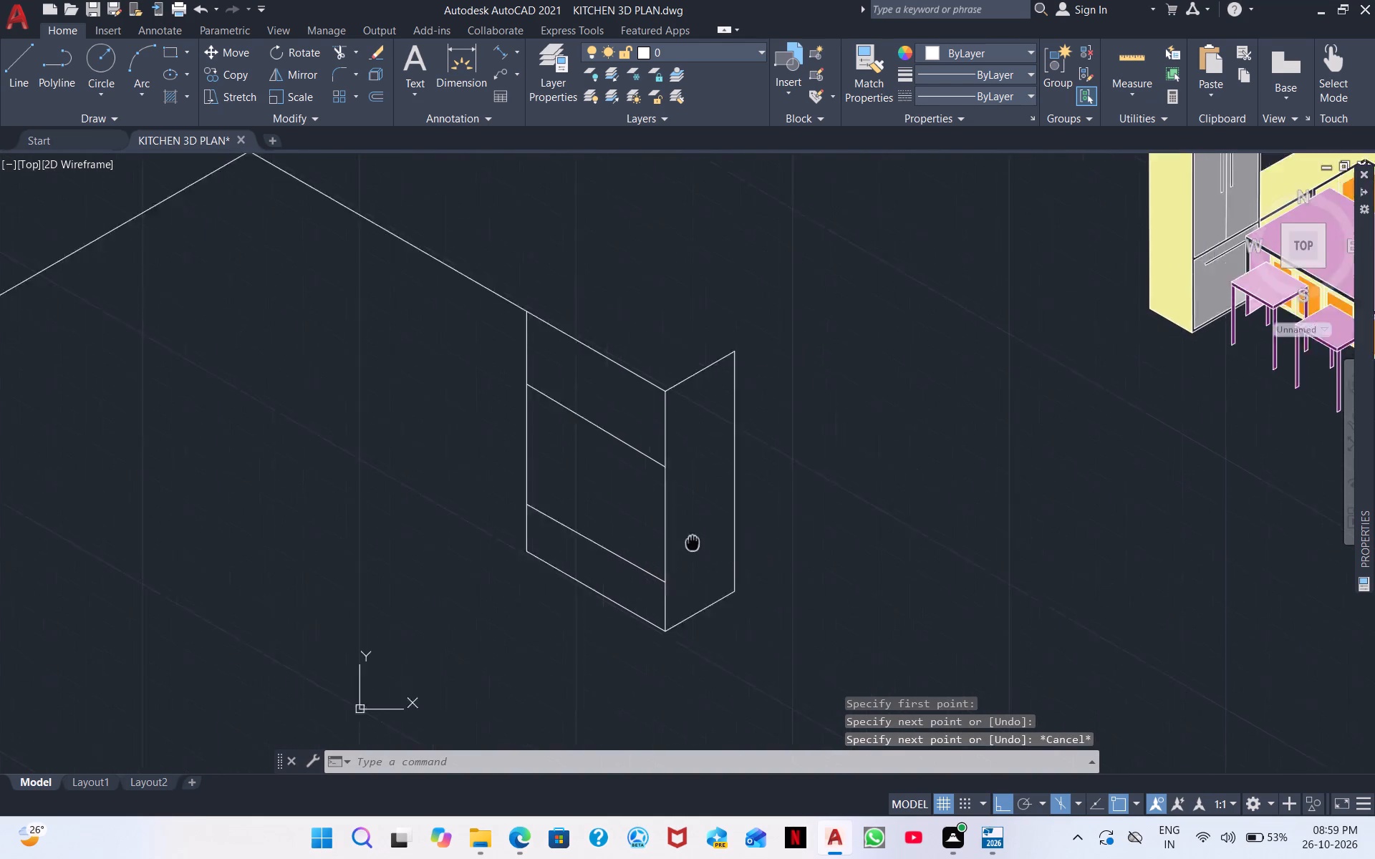
{"action": "middle_click_drag", "start_coordinate": [685, 544], "coordinate": [508, 531]}
{"action": "scroll", "coordinate": [588, 505], "scroll_direction": "down", "scroll_amount": 2}
{"action": "scroll", "coordinate": [662, 426], "scroll_direction": "up", "scroll_amount": 1}
{"action": "middle_click_drag", "start_coordinate": [899, 411], "coordinate": [676, 532]}
{"action": "scroll", "coordinate": [676, 532], "scroll_direction": "up", "scroll_amount": 1}
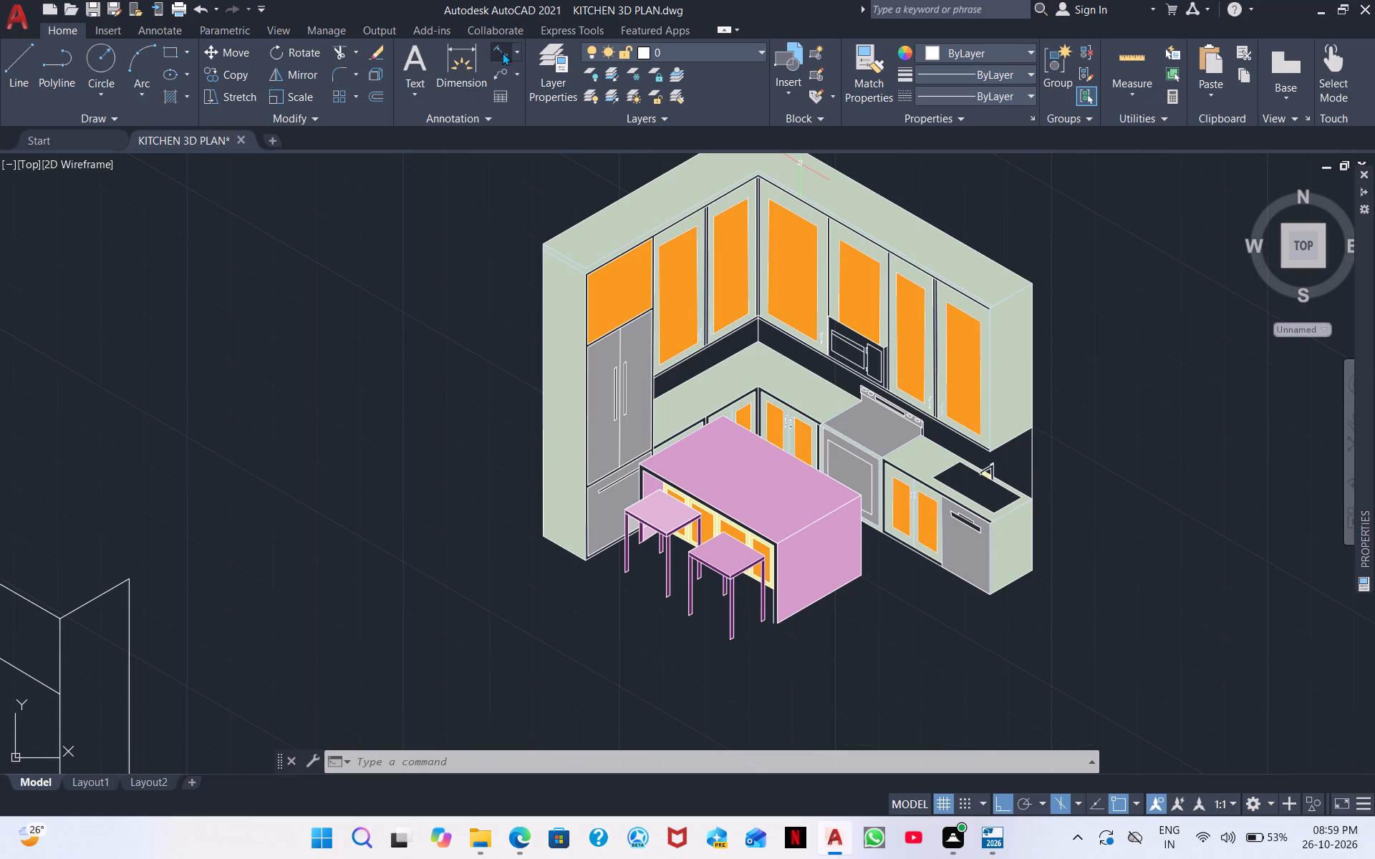
{"action": "left_click", "coordinate": [502, 52]}
{"action": "scroll", "coordinate": [585, 571], "scroll_direction": "up", "scroll_amount": 4}
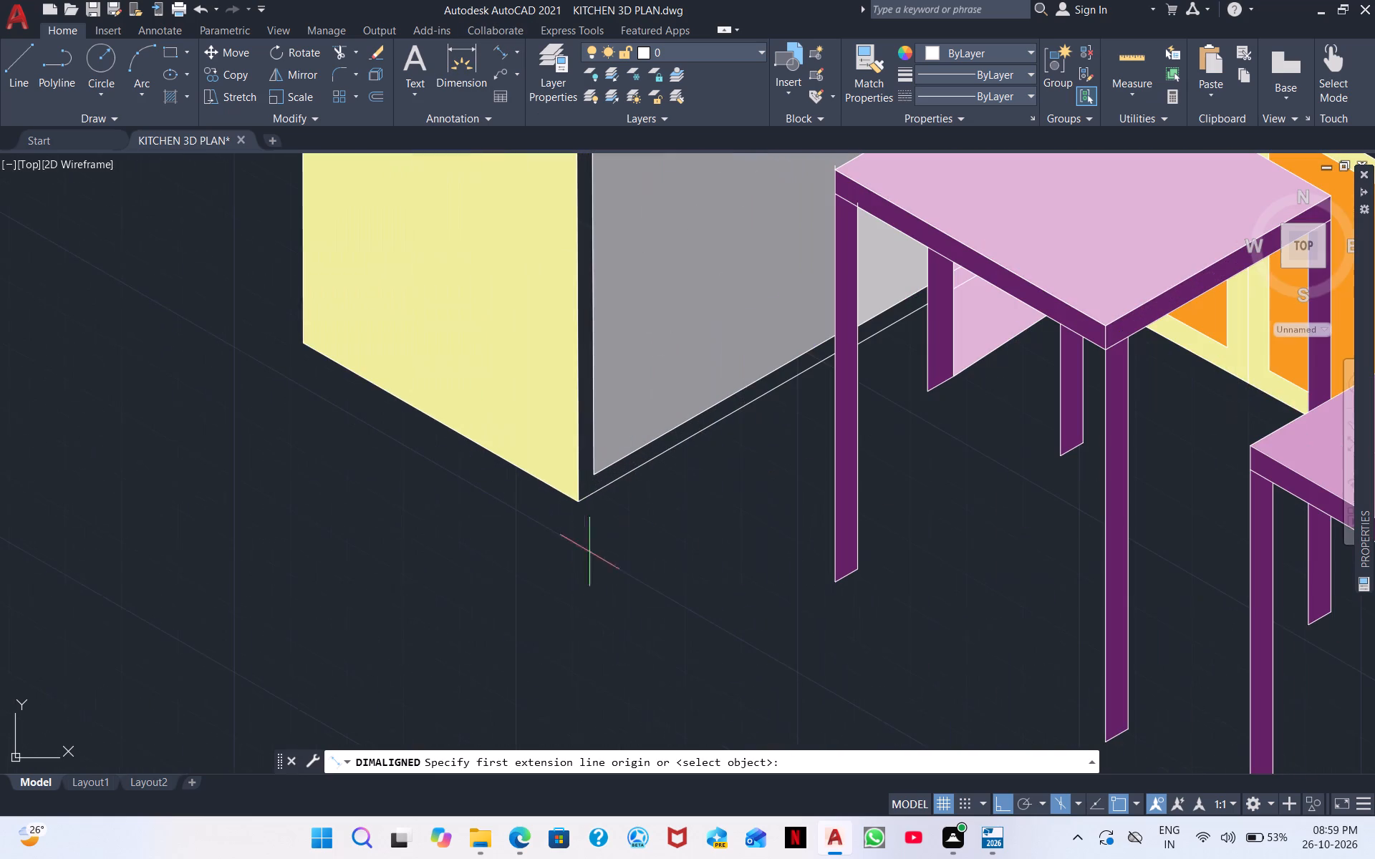
{"action": "left_click", "coordinate": [574, 498]}
{"action": "middle_click_drag", "start_coordinate": [569, 311], "coordinate": [476, 671]}
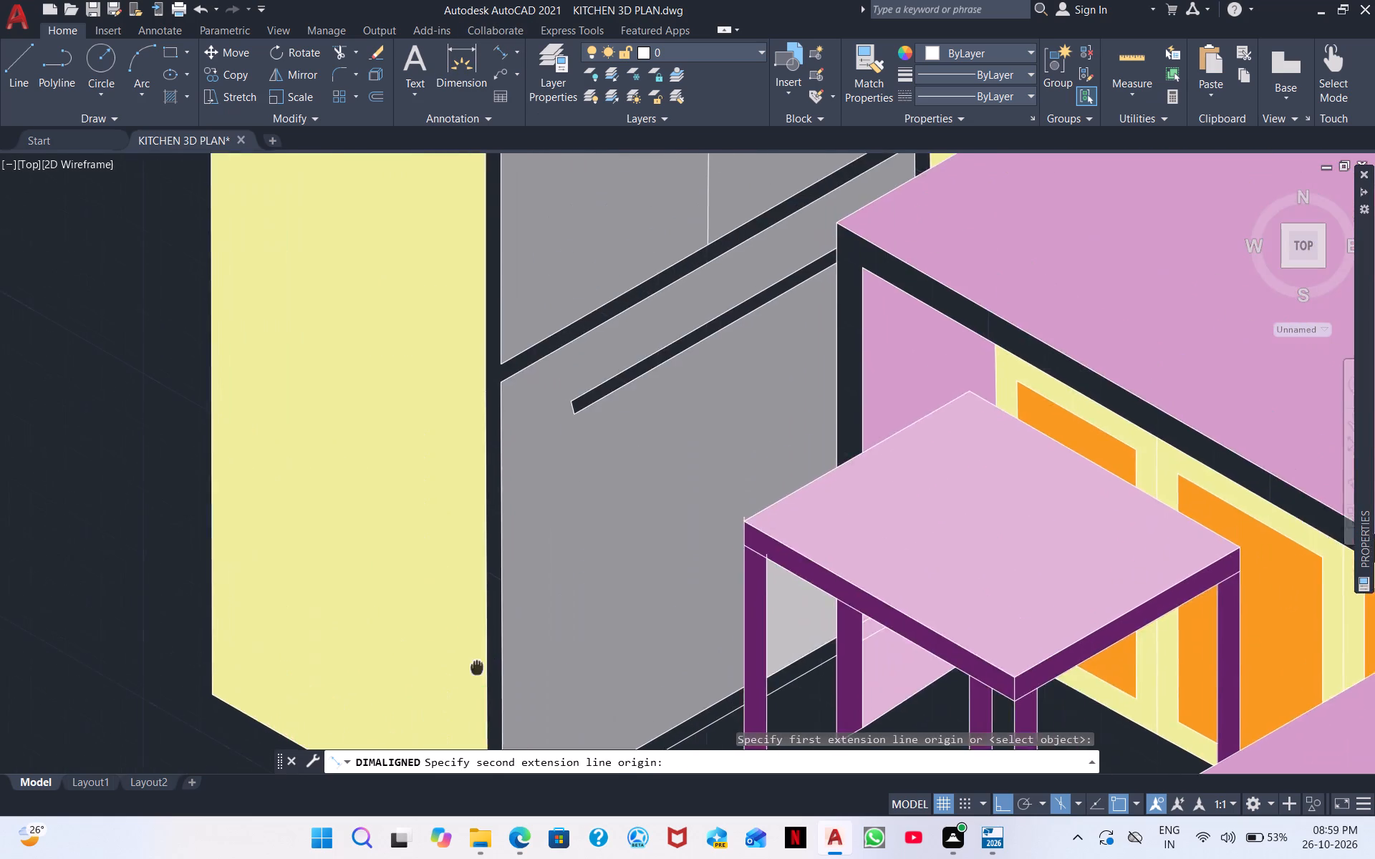
{"action": "middle_click_drag", "start_coordinate": [476, 671], "coordinate": [470, 690]}
{"action": "scroll", "coordinate": [433, 427], "scroll_direction": "down", "scroll_amount": 3}
{"action": "middle_click_drag", "start_coordinate": [421, 185], "coordinate": [427, 512]}
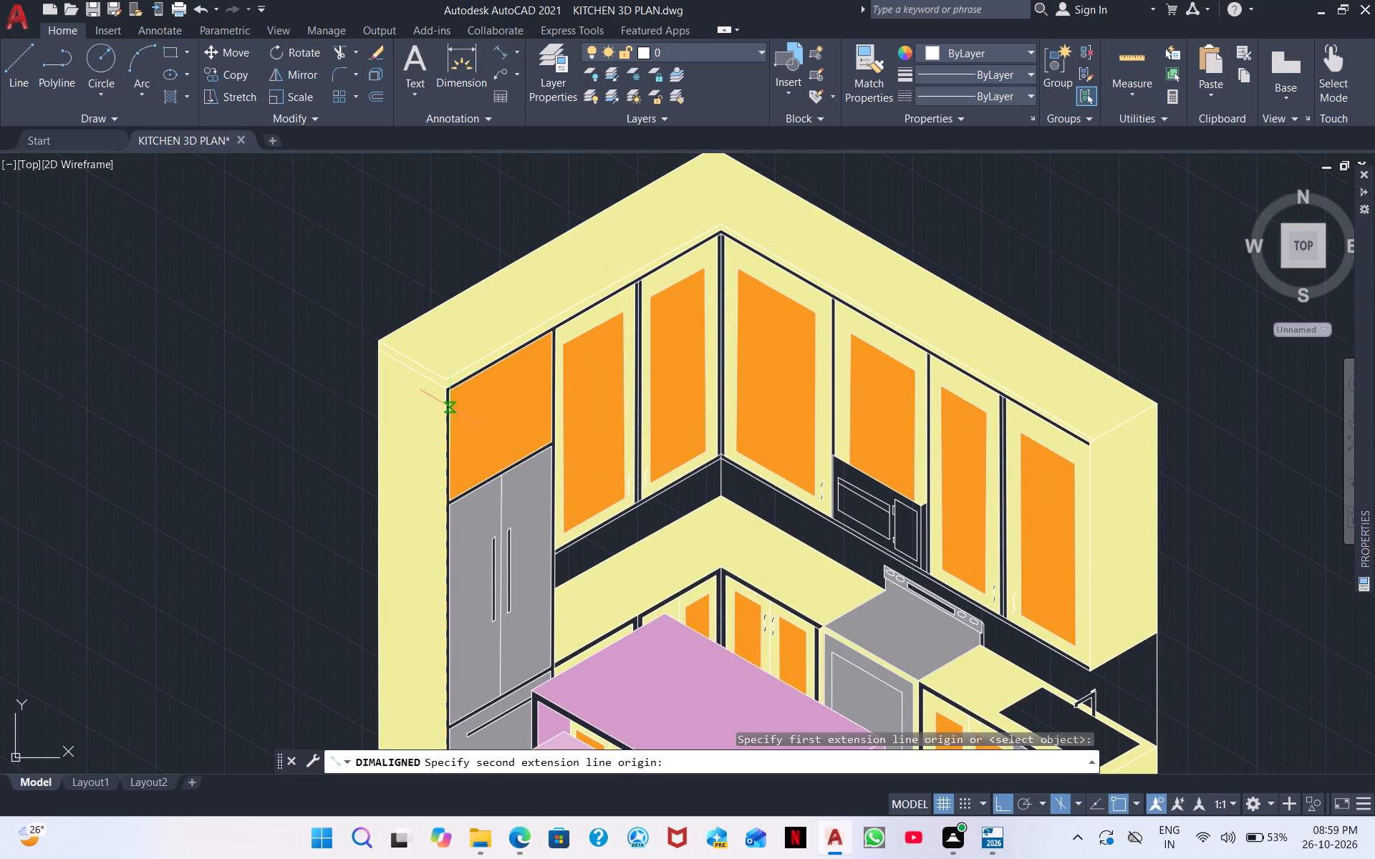
{"action": "scroll", "coordinate": [445, 392], "scroll_direction": "up", "scroll_amount": 3}
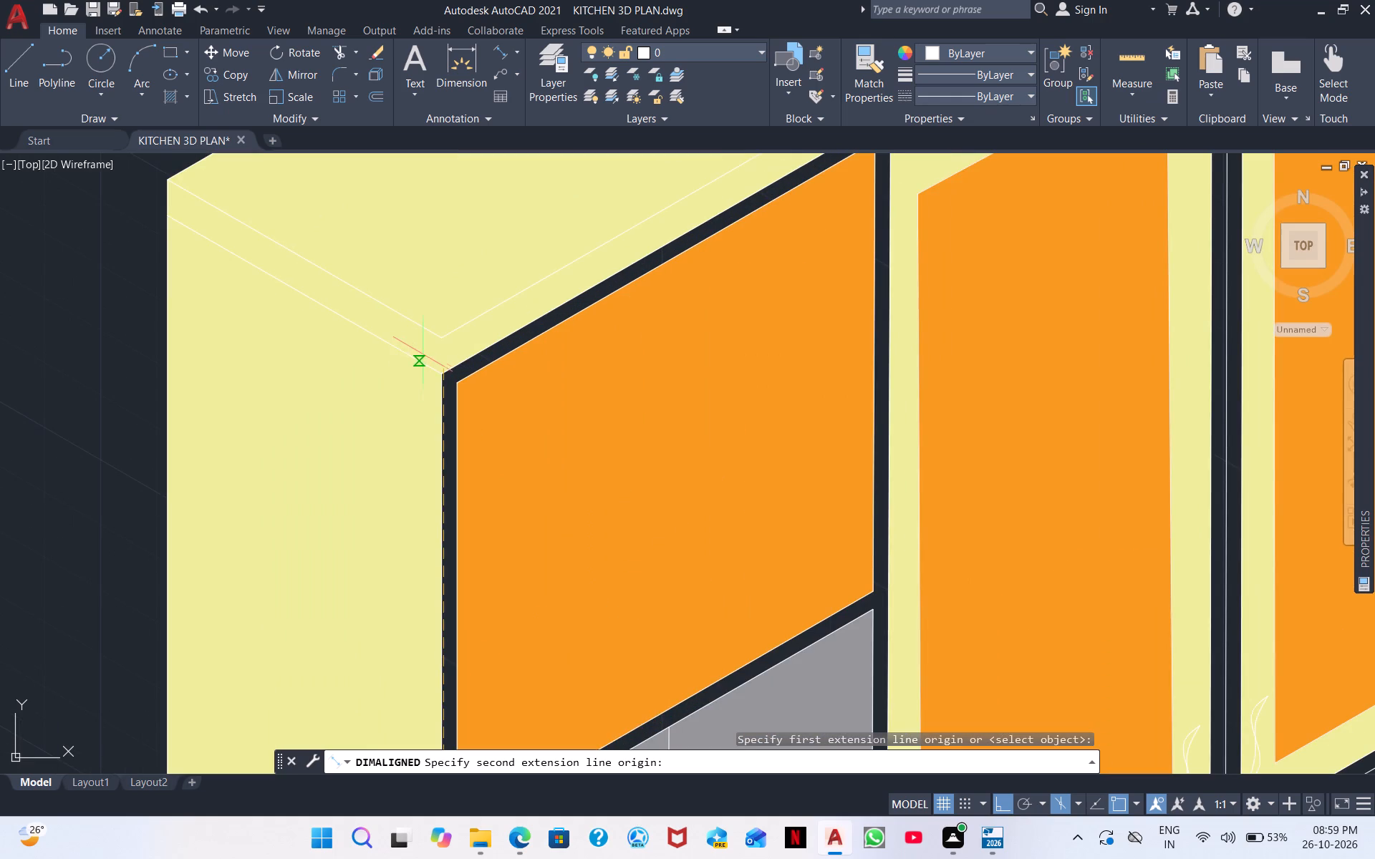
{"action": "left_click", "coordinate": [424, 364]}
{"action": "scroll", "coordinate": [318, 377], "scroll_direction": "down", "scroll_amount": 3}
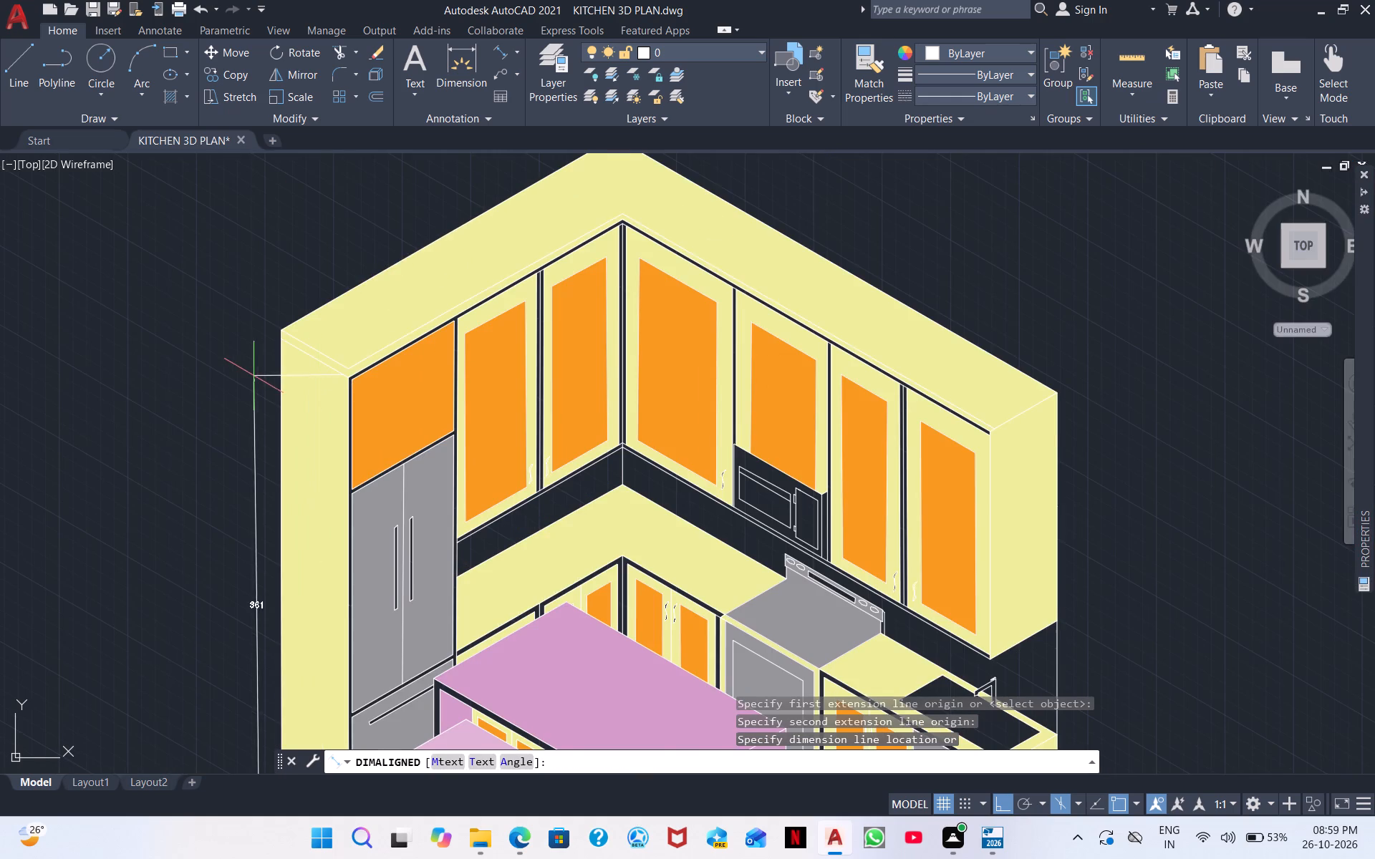
{"action": "middle_click_drag", "start_coordinate": [255, 382], "coordinate": [629, 524]}
{"action": "middle_click_drag", "start_coordinate": [484, 449], "coordinate": [567, 247]}
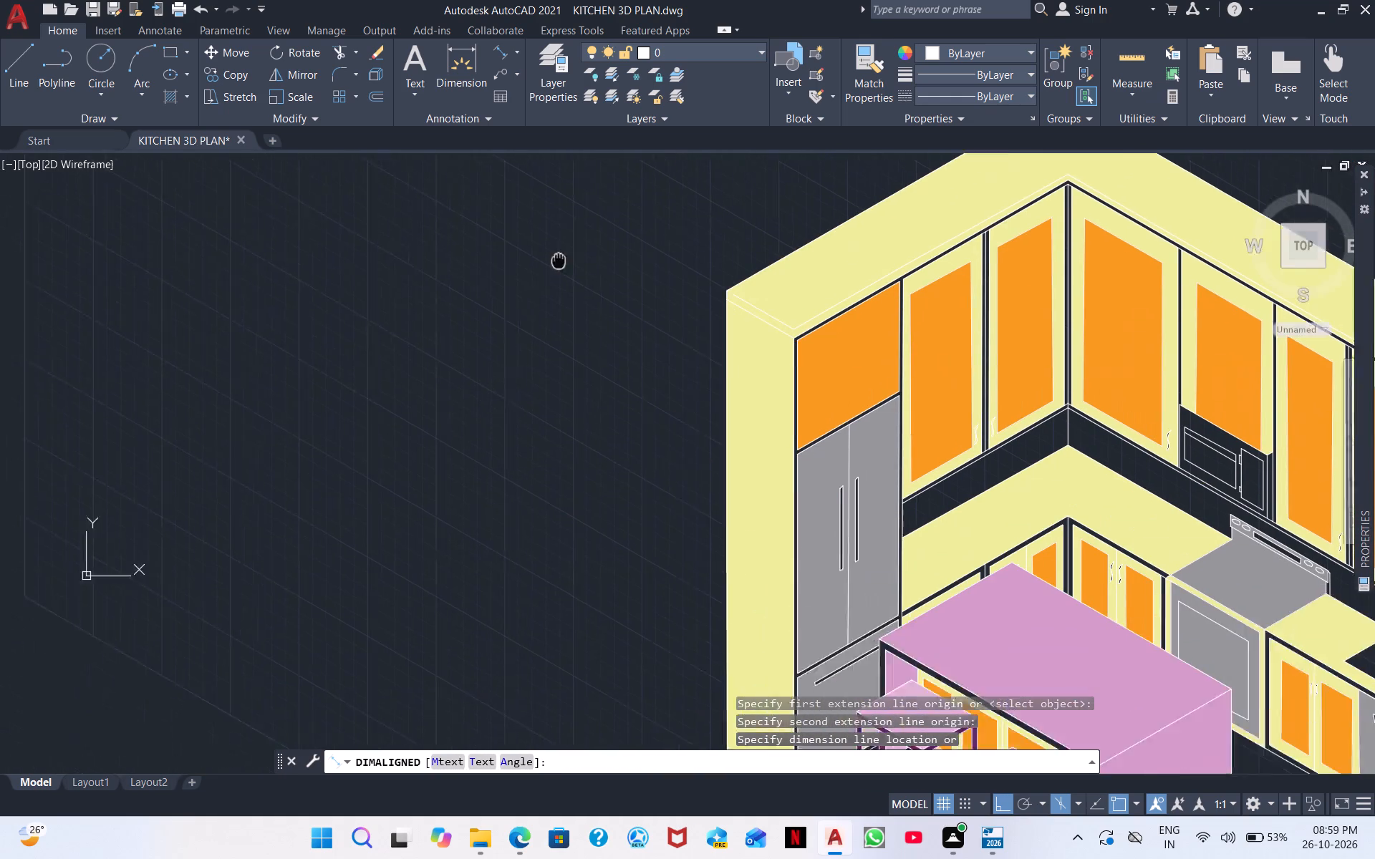
{"action": "middle_click_drag", "start_coordinate": [567, 247], "coordinate": [617, 174]}
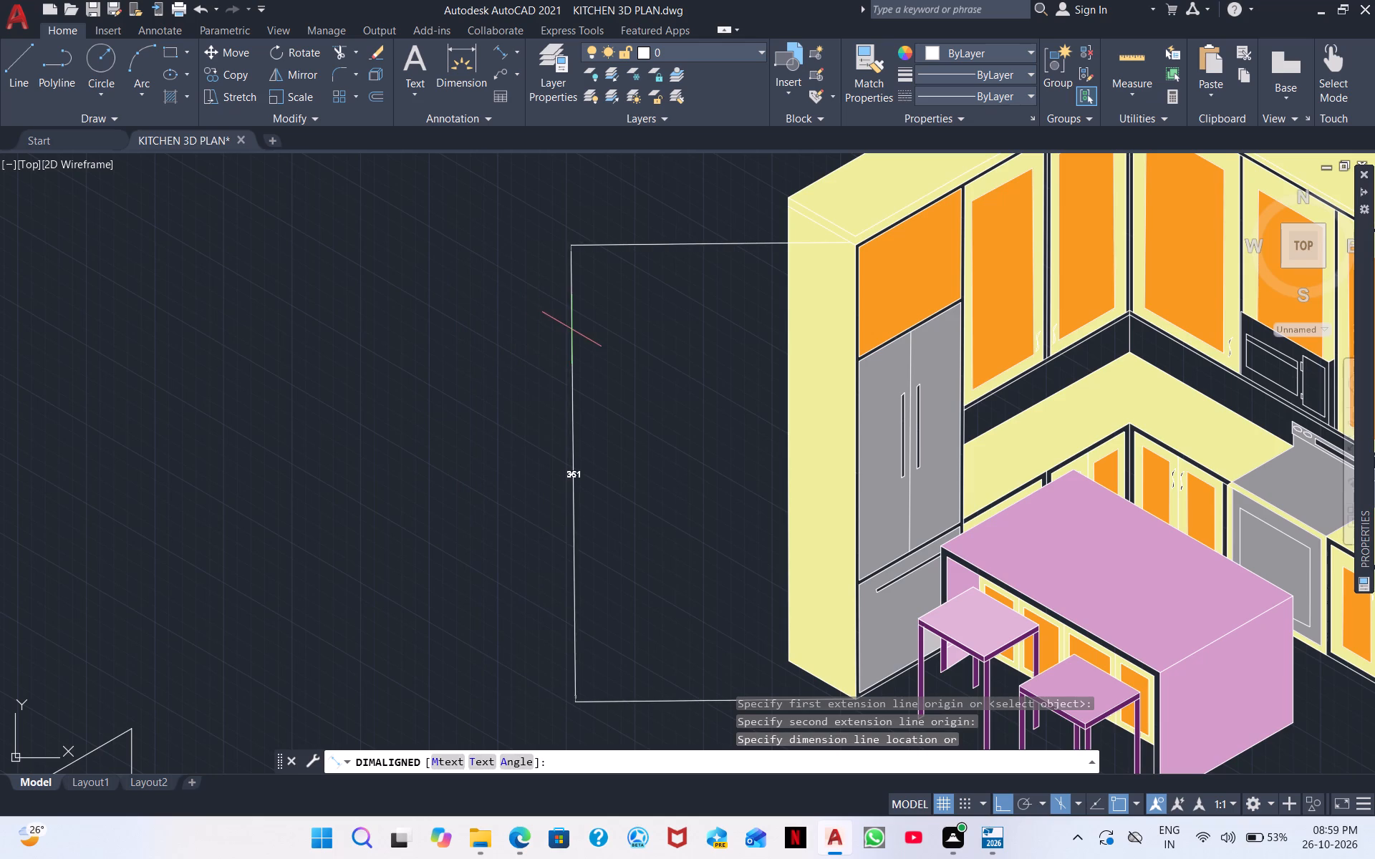
{"action": "key", "text": "Escape"}
Check the height of the box outline's front vertical edge with a linear dimension, without placing it.
{"action": "scroll", "coordinate": [572, 351], "scroll_direction": "down", "scroll_amount": 2}
{"action": "middle_click_drag", "start_coordinate": [440, 603], "coordinate": [567, 452]}
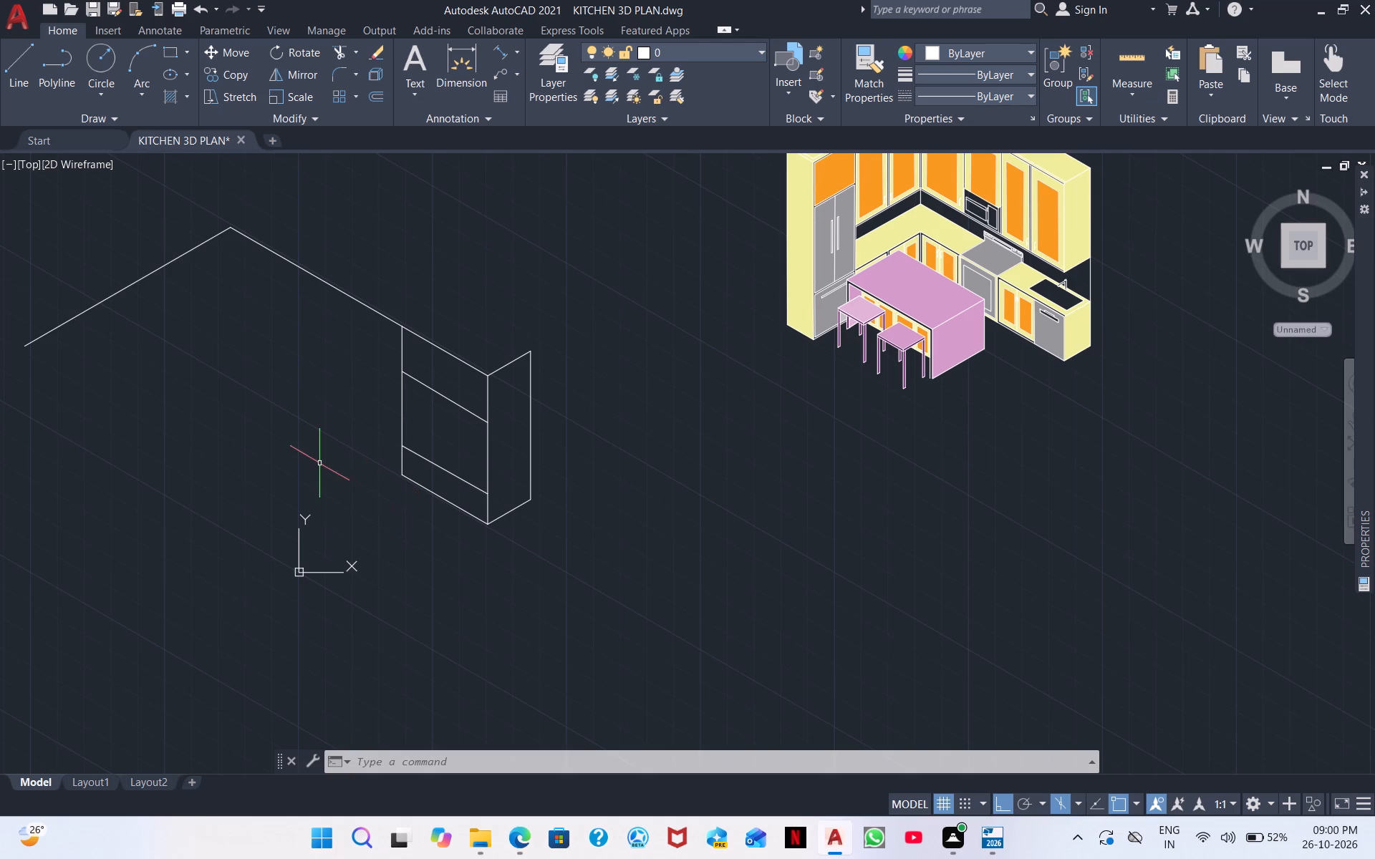
{"action": "middle_click_drag", "start_coordinate": [409, 504], "coordinate": [513, 511]}
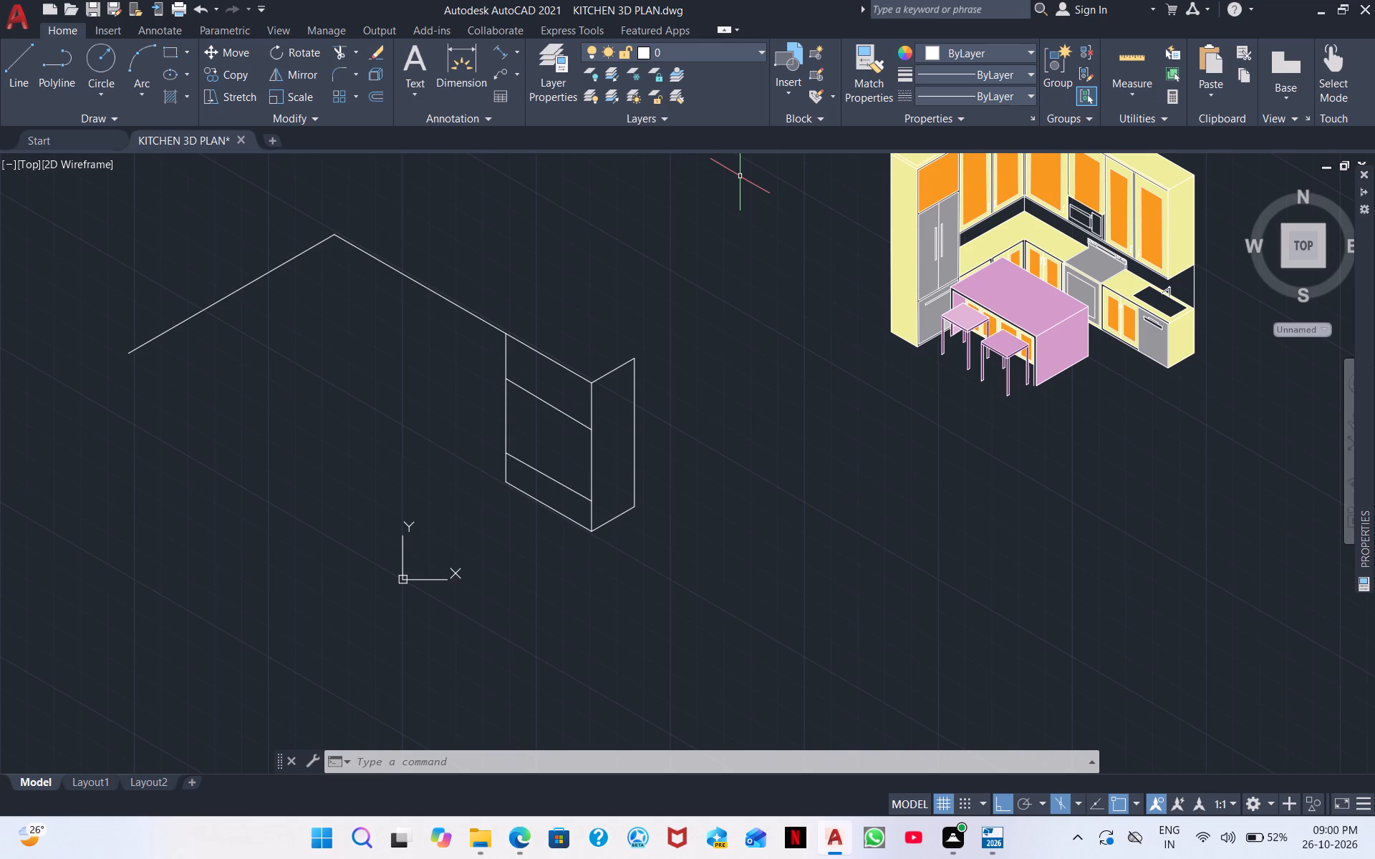
{"action": "left_click", "coordinate": [513, 48]}
{"action": "left_click", "coordinate": [489, 84]}
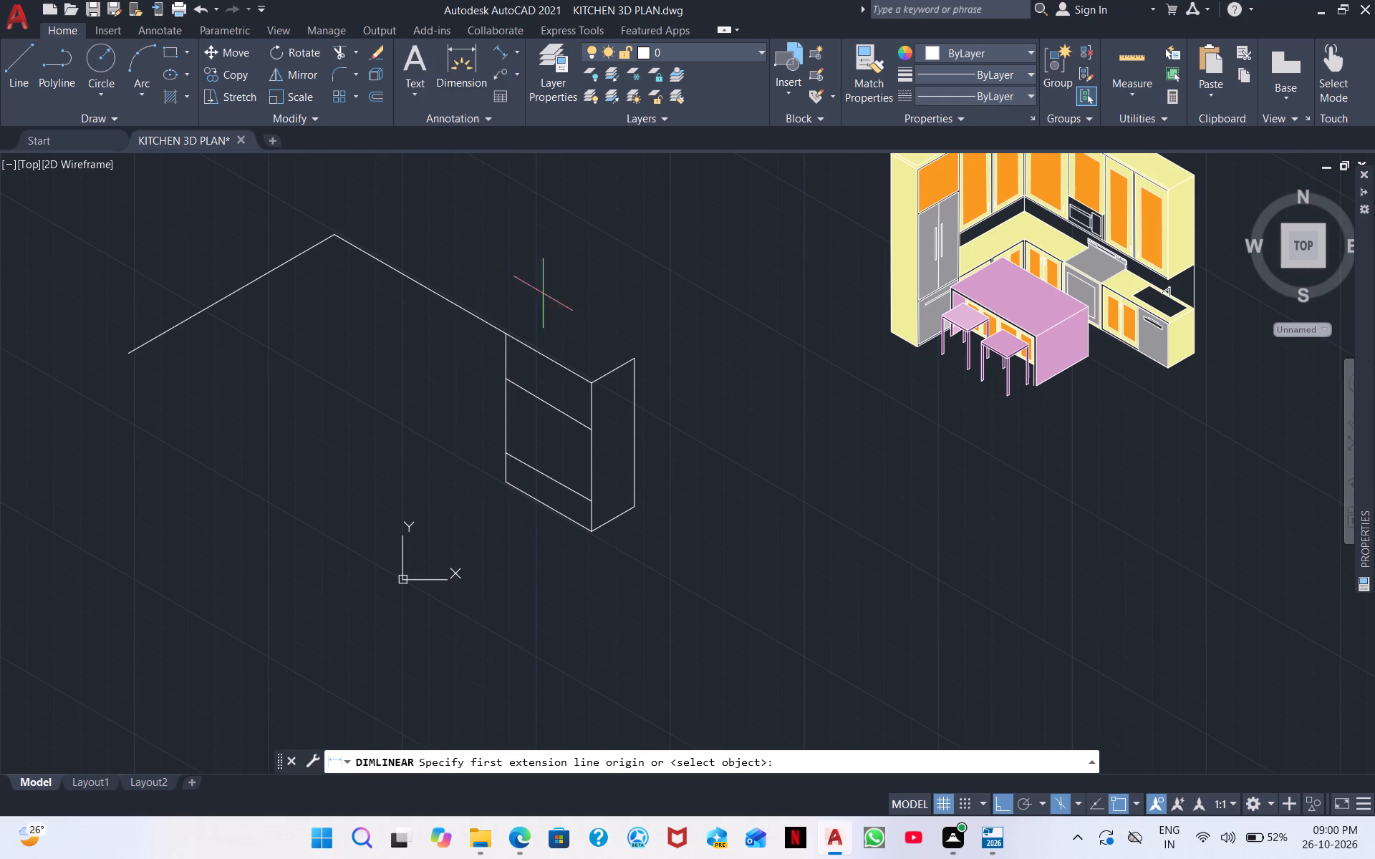
{"action": "left_click", "coordinate": [591, 536]}
{"action": "left_click", "coordinate": [584, 378]}
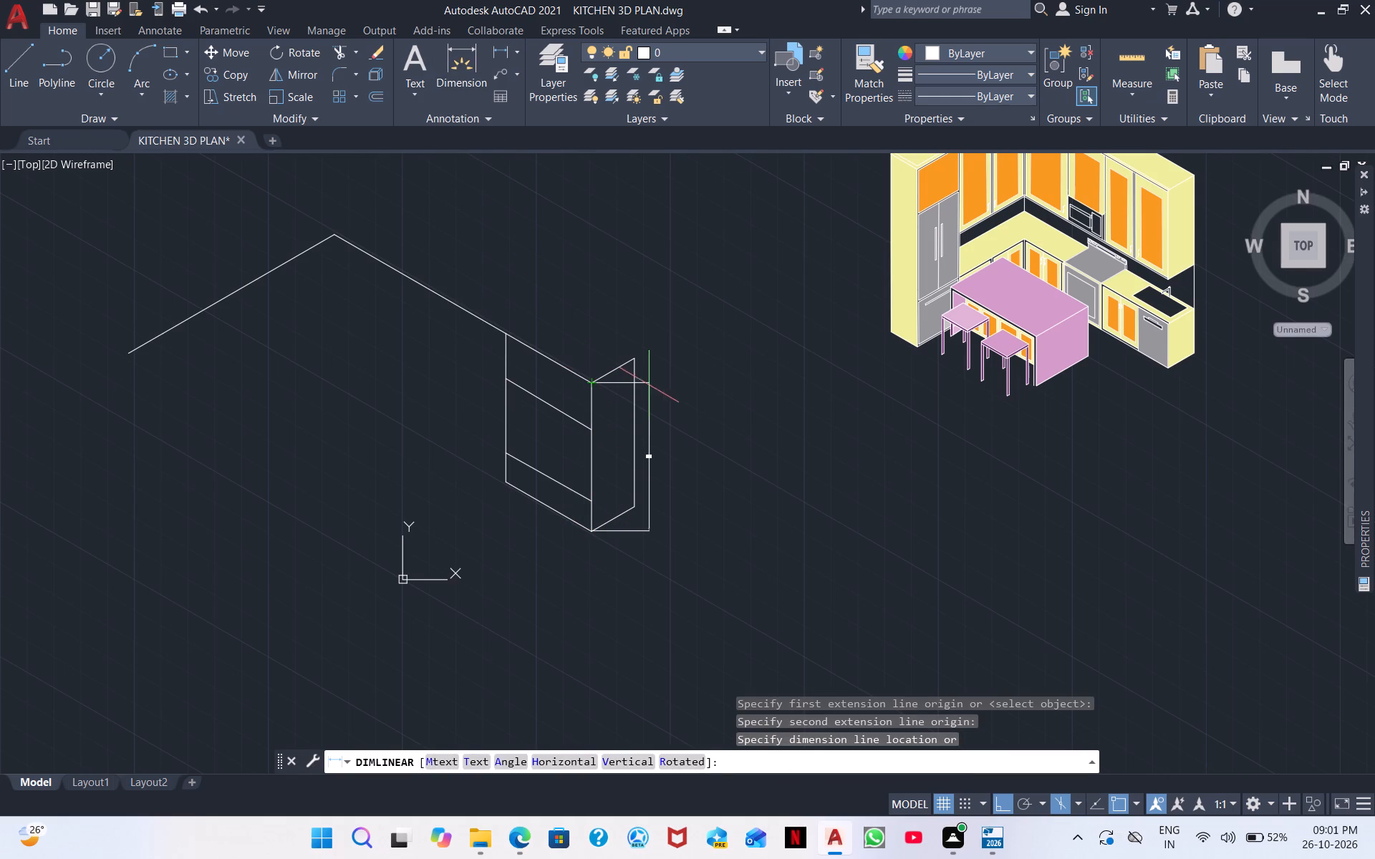
{"action": "scroll", "coordinate": [561, 404], "scroll_direction": "up", "scroll_amount": 4}
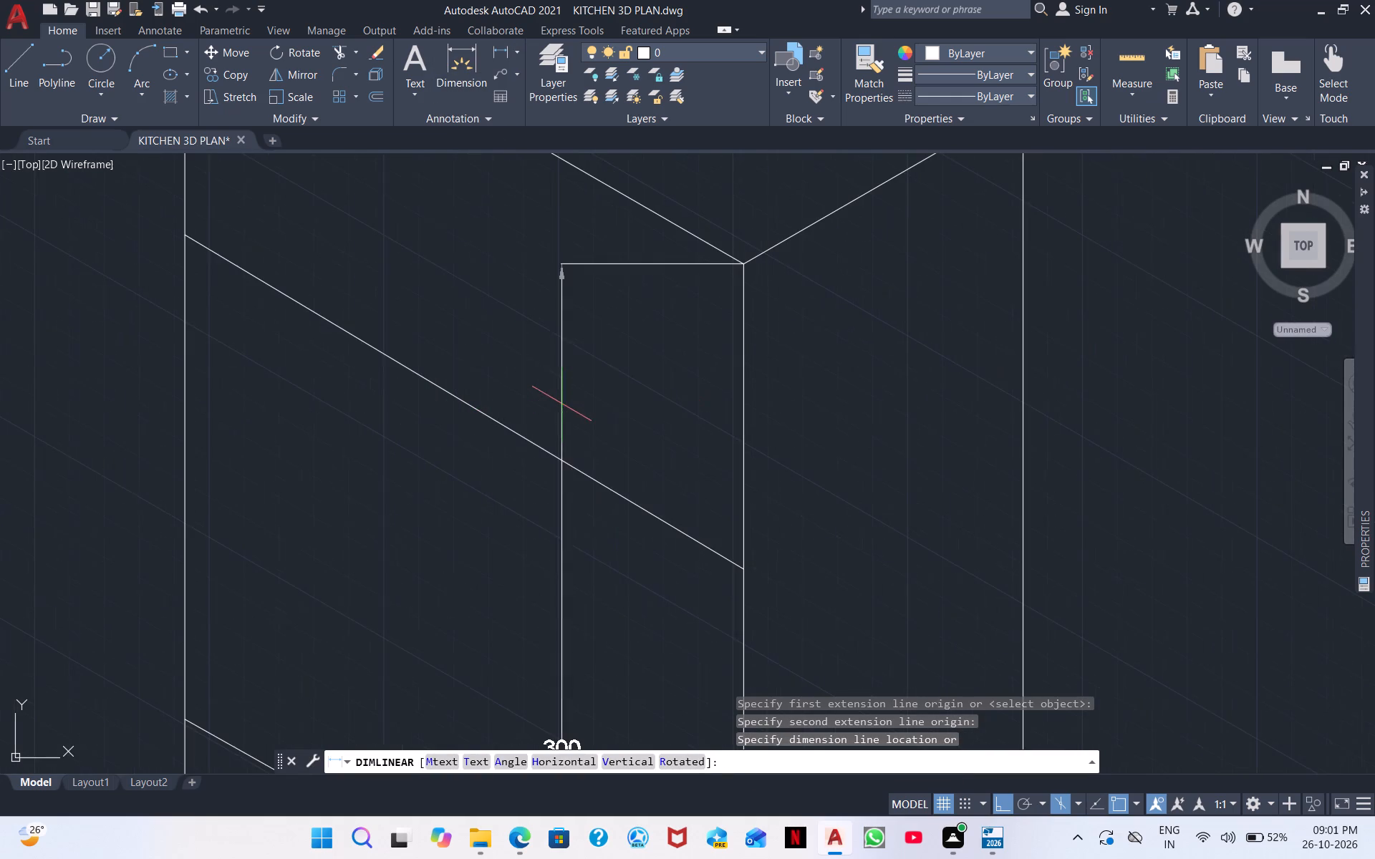
{"action": "scroll", "coordinate": [582, 417], "scroll_direction": "down", "scroll_amount": 1}
{"action": "middle_click_drag", "start_coordinate": [650, 366], "coordinate": [665, 198]}
{"action": "scroll", "coordinate": [677, 261], "scroll_direction": "down", "scroll_amount": 1}
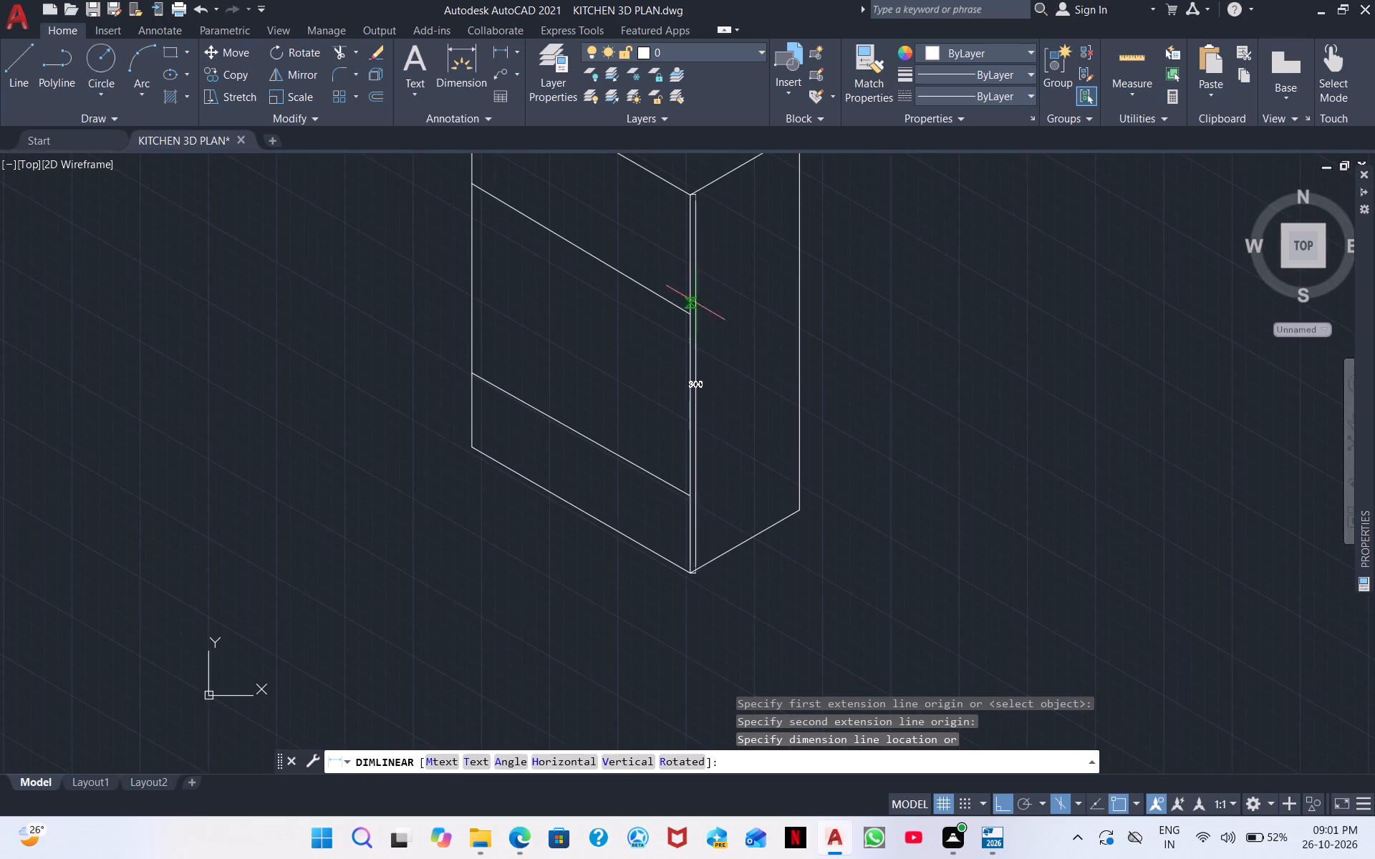
{"action": "right_click", "coordinate": [789, 372]}
{"action": "left_click", "coordinate": [859, 377]}
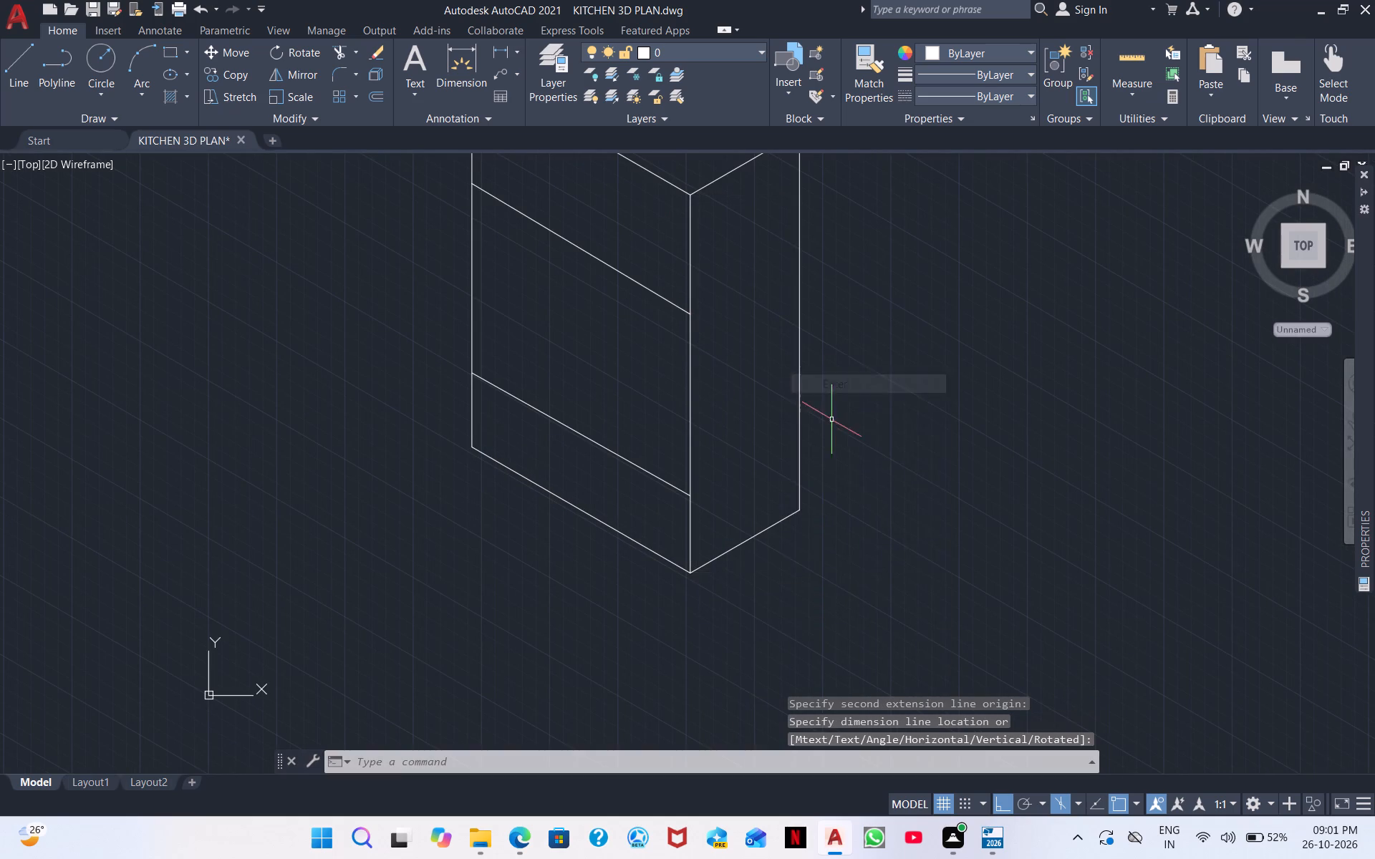
Erase the entire new isometric outline beside the finished kitchen, including the box and its long top edges.
{"action": "scroll", "coordinate": [828, 430], "scroll_direction": "down", "scroll_amount": 3}
{"action": "left_click", "coordinate": [864, 520]}
{"action": "left_click", "coordinate": [494, 270]}
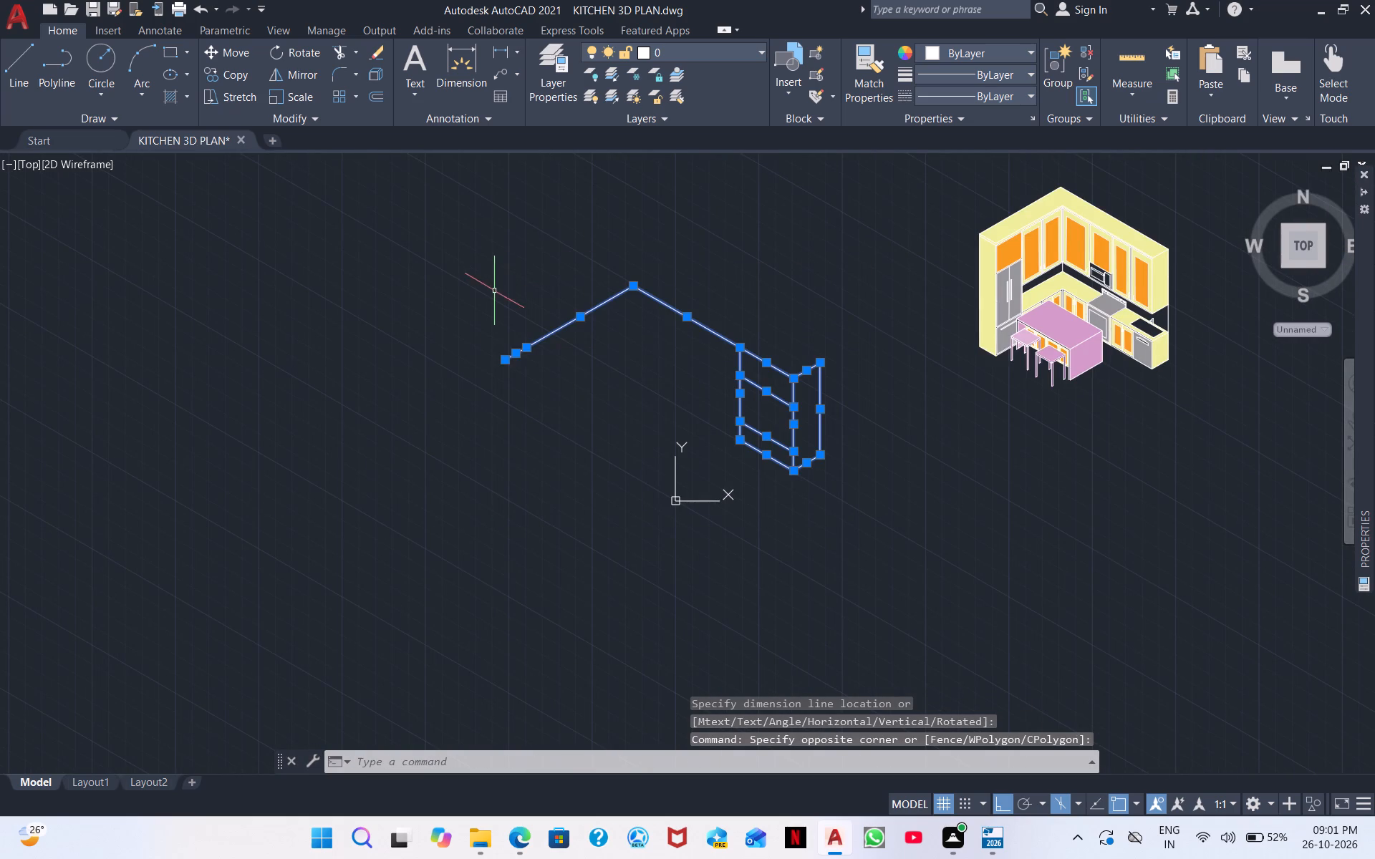
{"action": "right_click", "coordinate": [484, 337]}
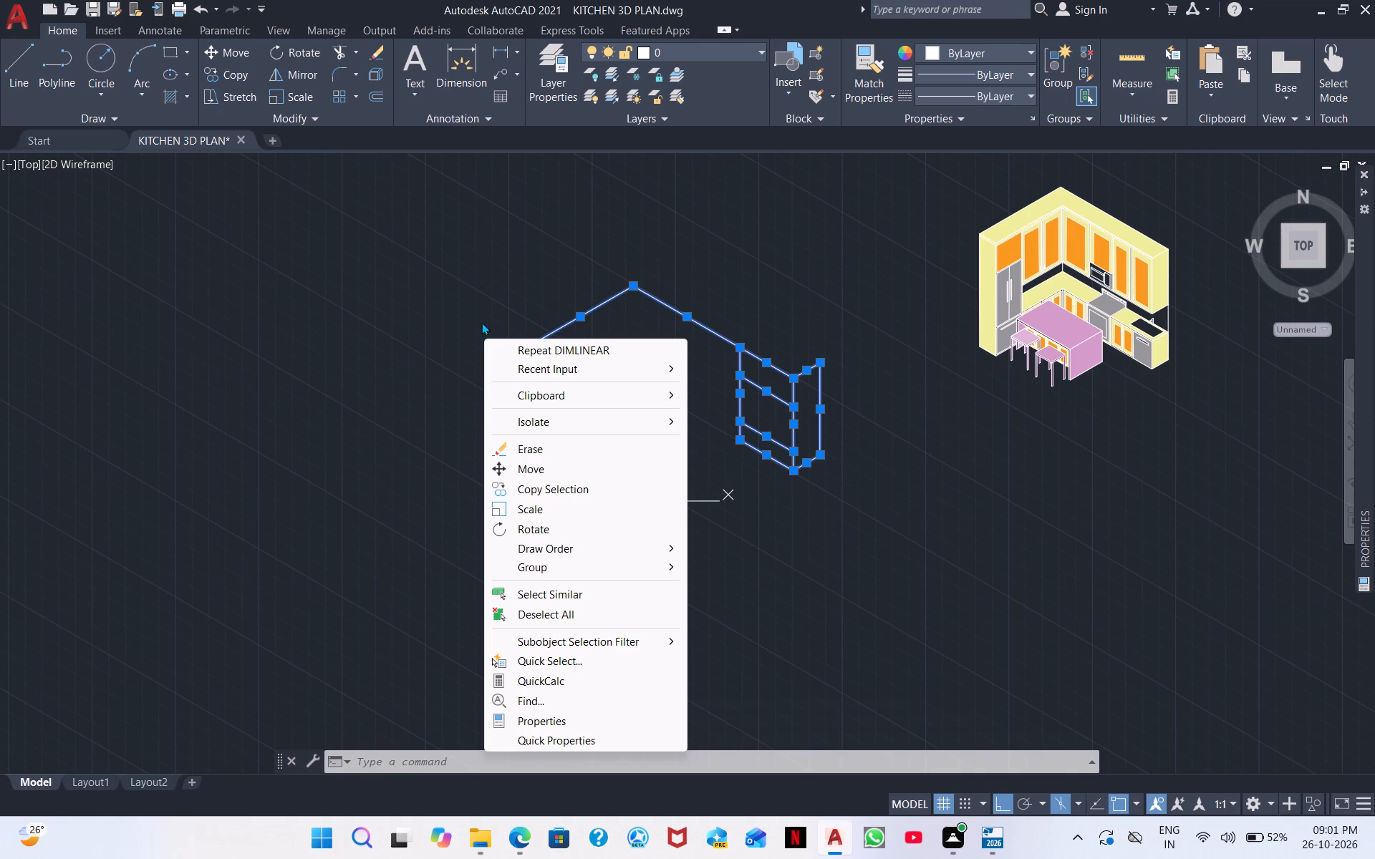
{"action": "left_click", "coordinate": [521, 451]}
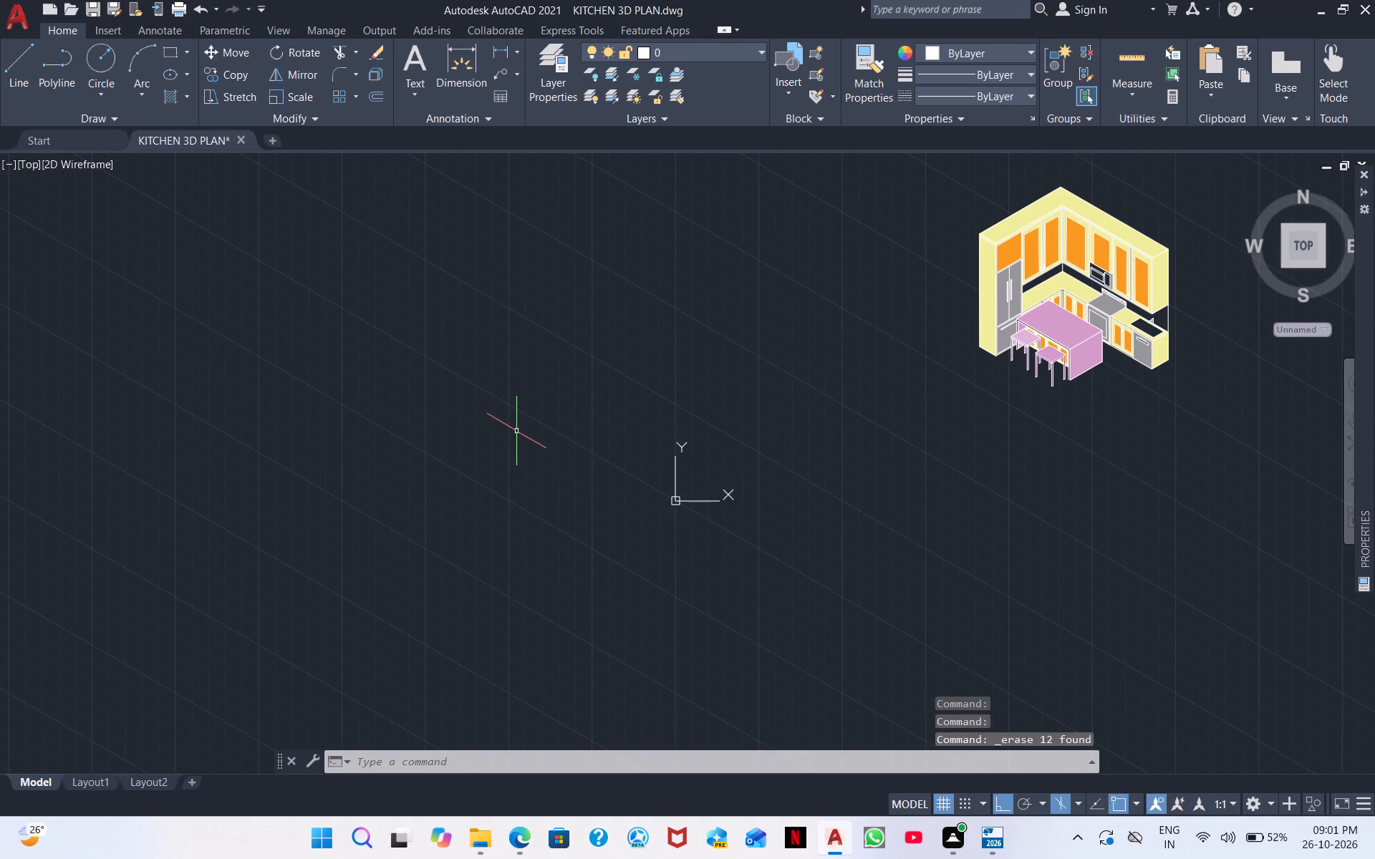
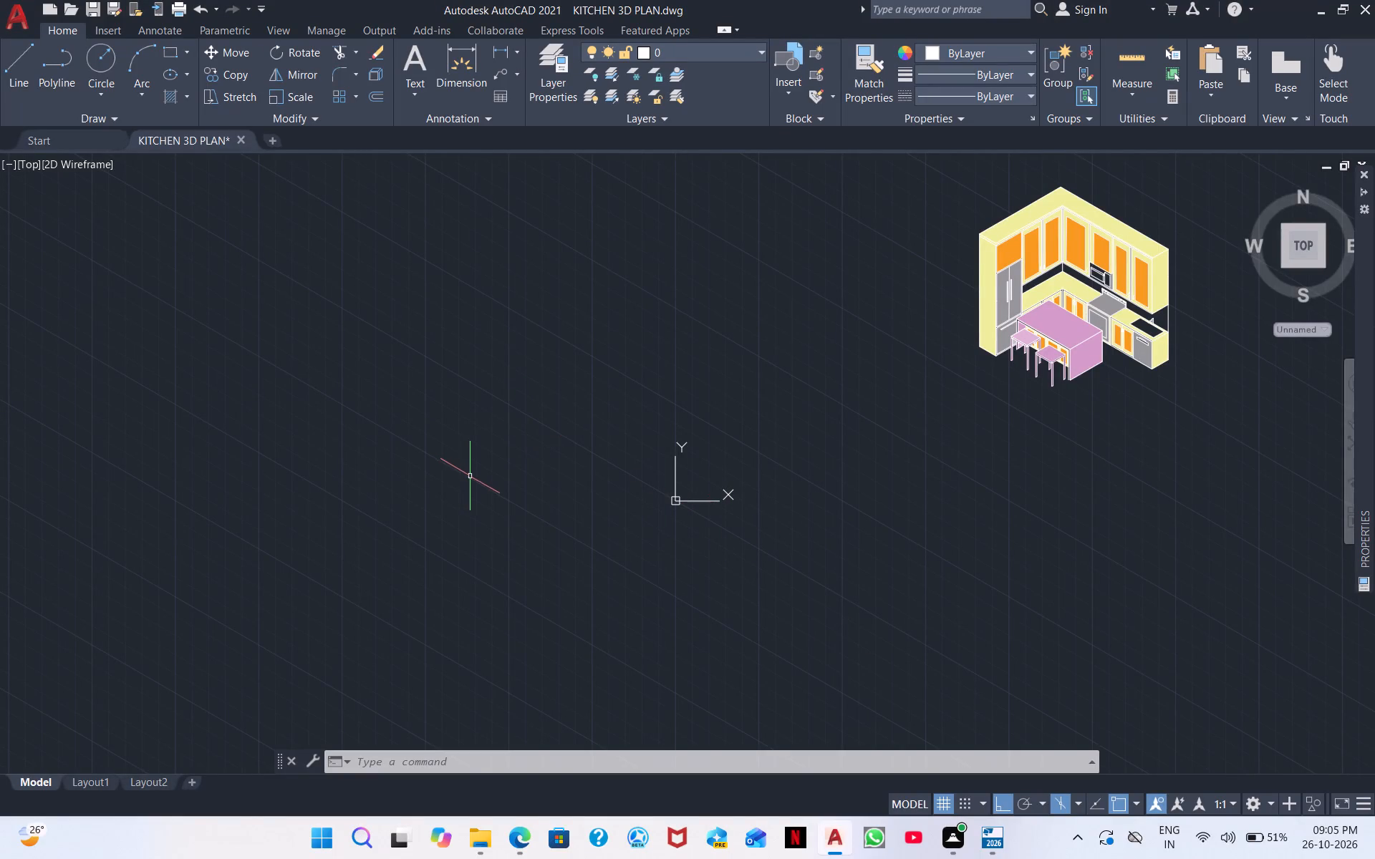
Draw a 100-unit line at 30° in the top isoplane, starting in the empty area beside the finished kitchen.
{"action": "left_click", "coordinate": [7, 69]}
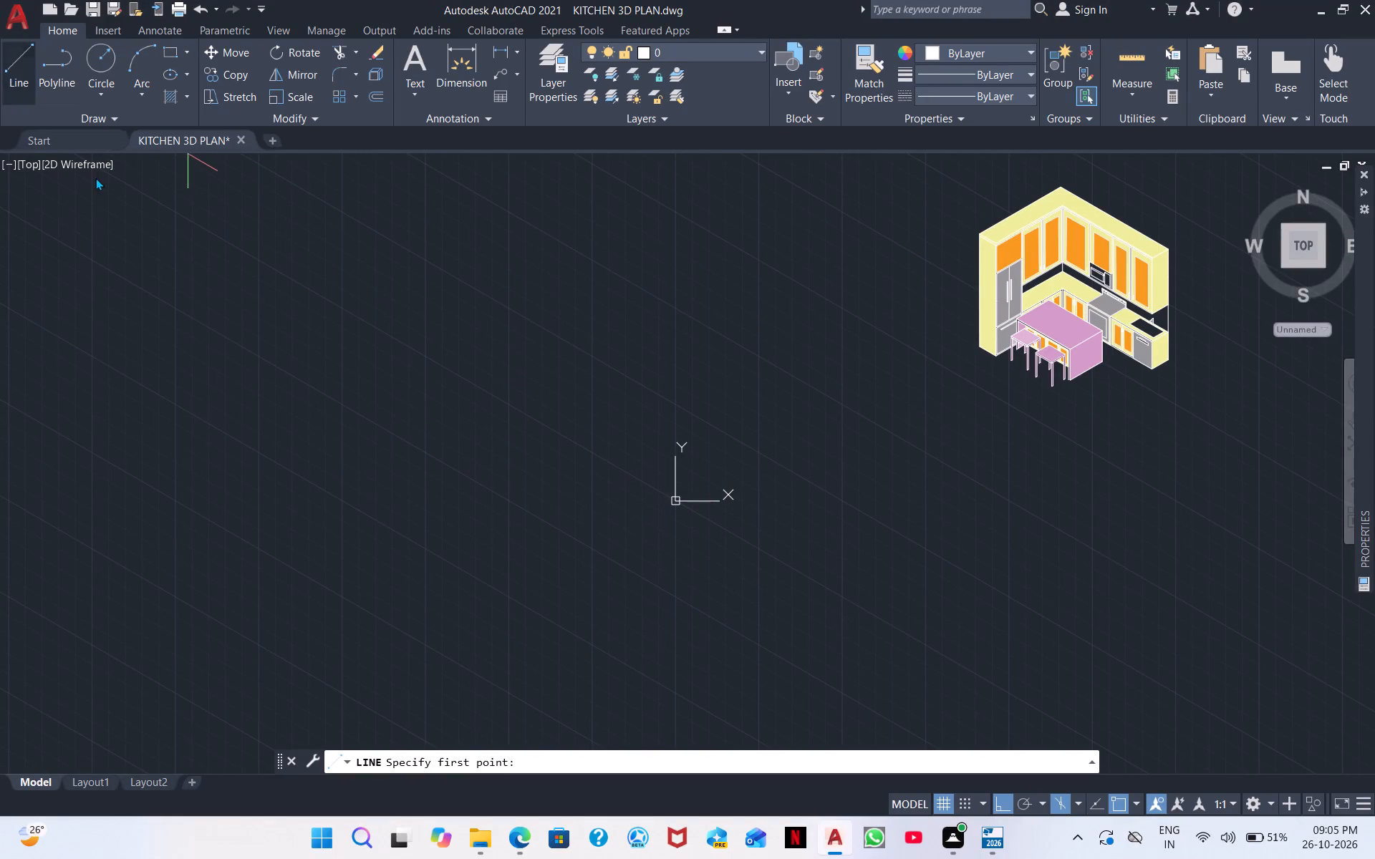
{"action": "left_click", "coordinate": [550, 515]}
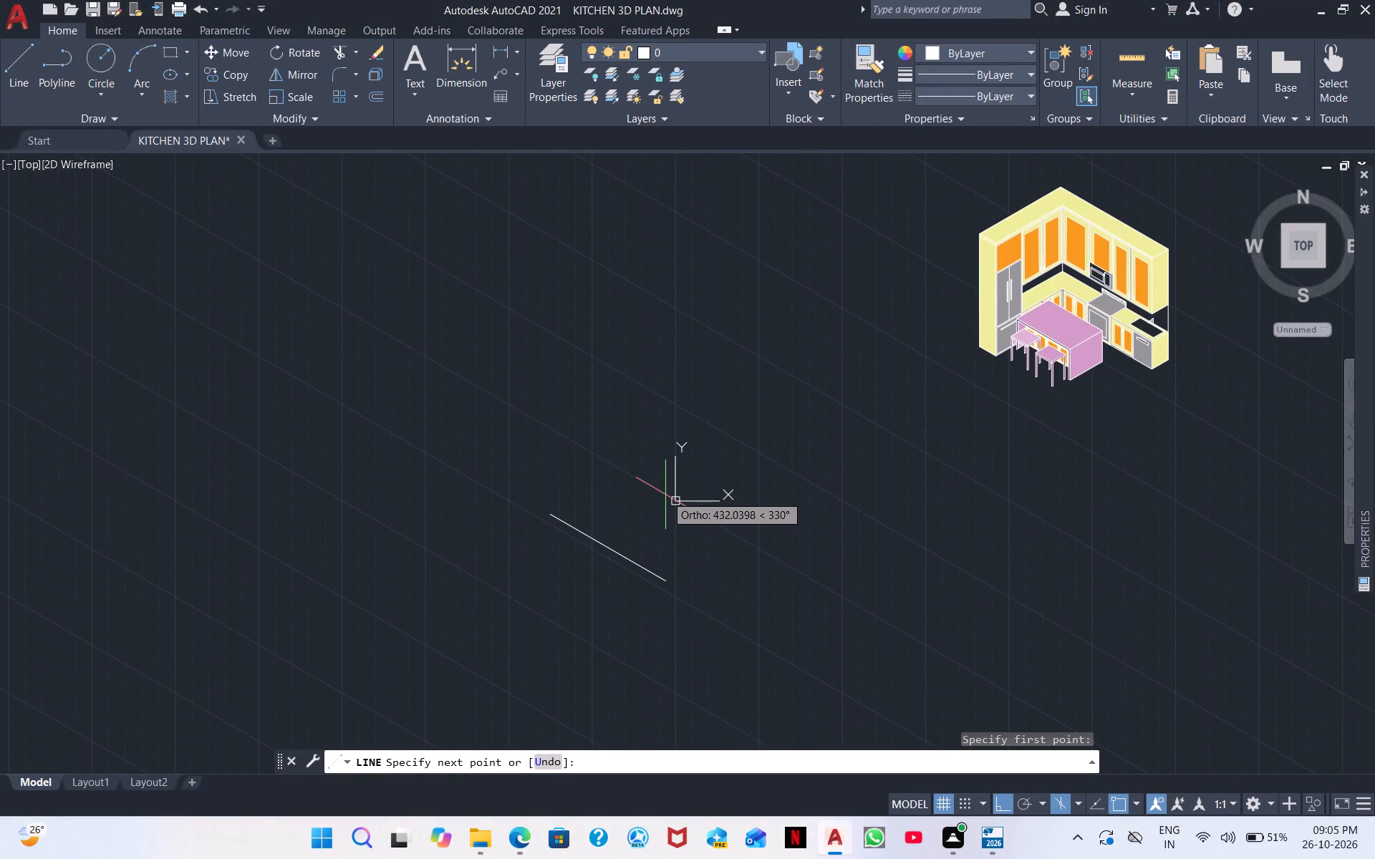
{"action": "key", "text": "F5"}
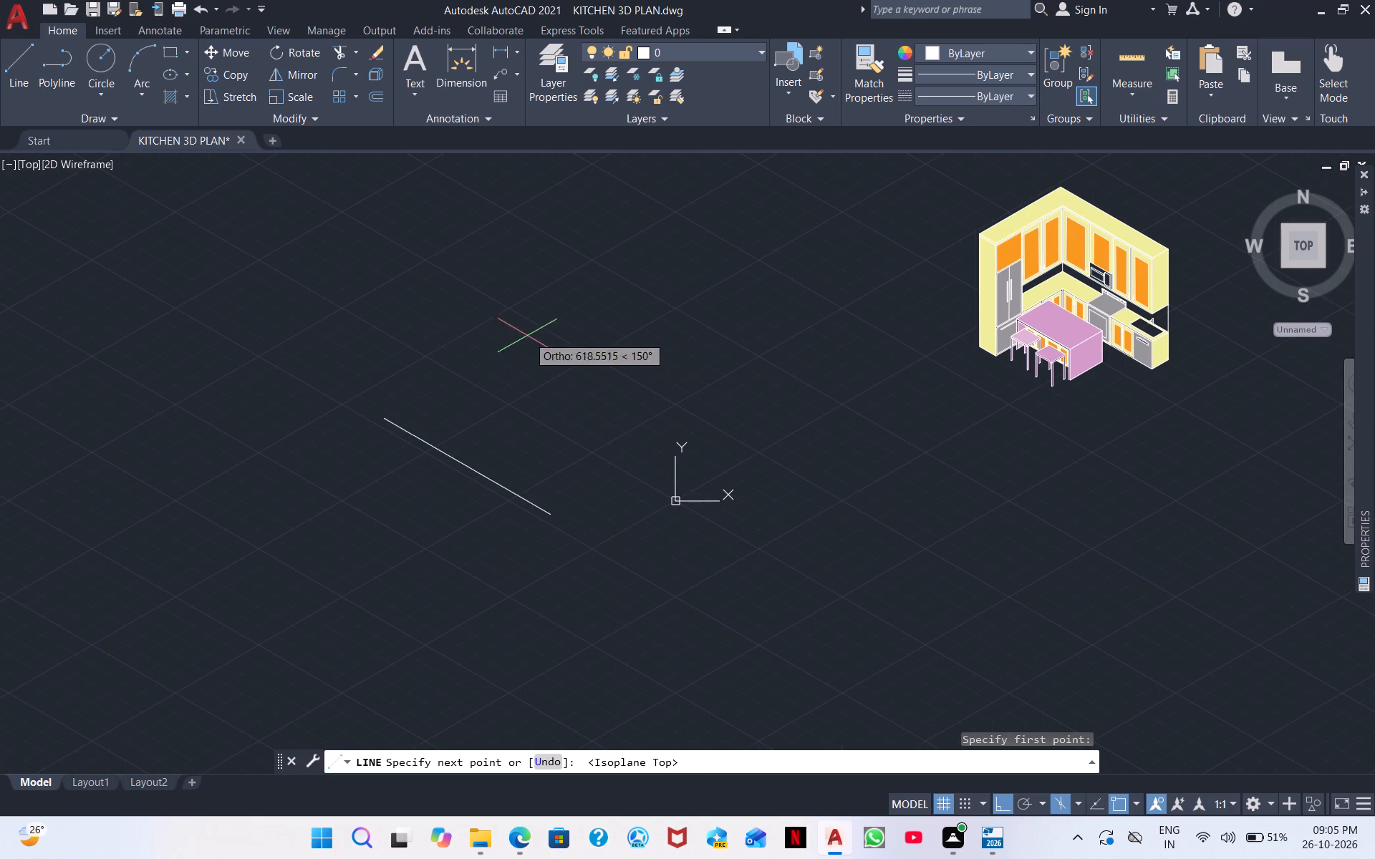
{"action": "type", "text": "100"}
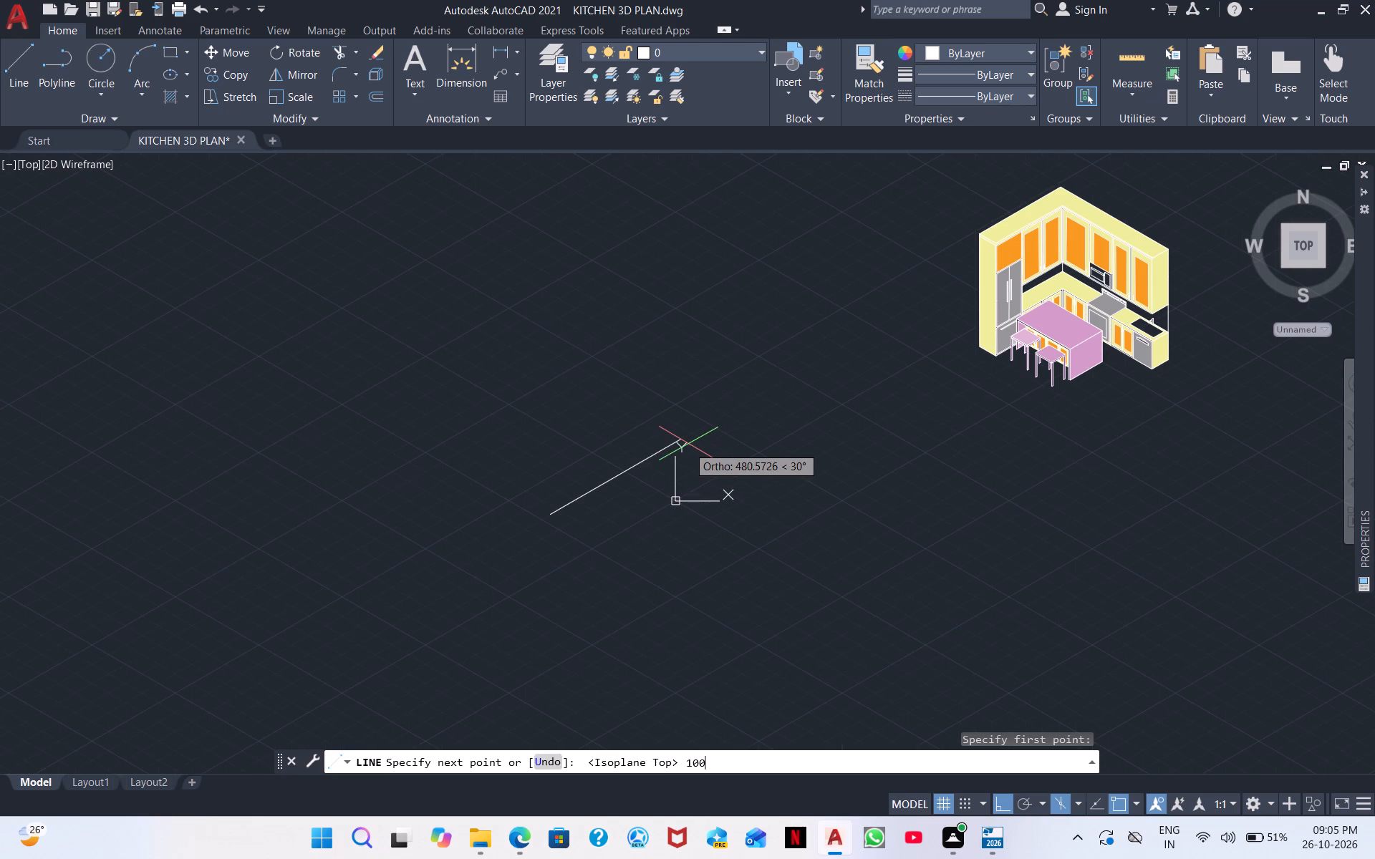
{"action": "key", "text": "Return"}
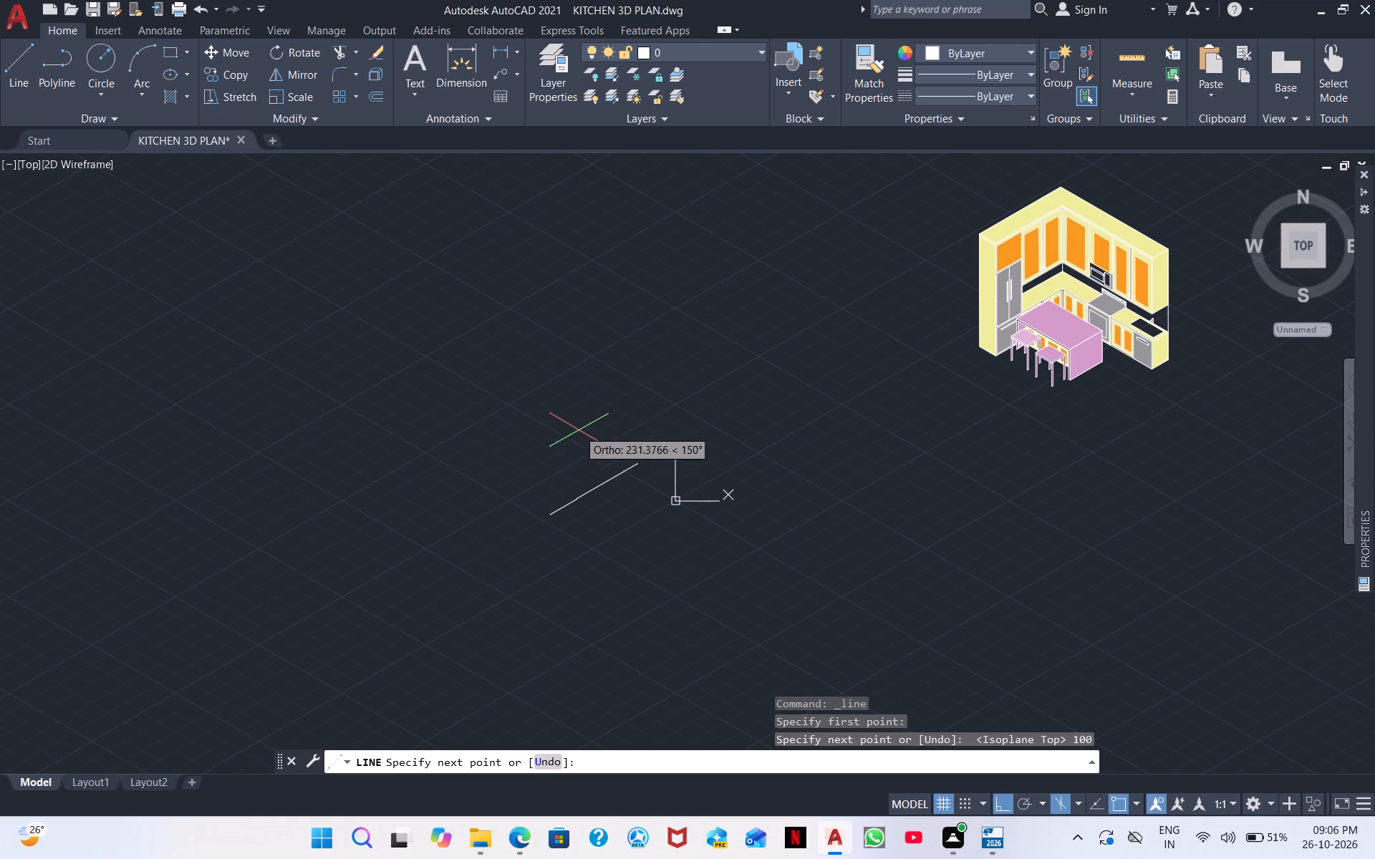
Continue the line vertically upward 400 units in the right isoplane from the far end of the 100-unit base line.
{"action": "scroll", "coordinate": [622, 471], "scroll_direction": "up", "scroll_amount": 1}
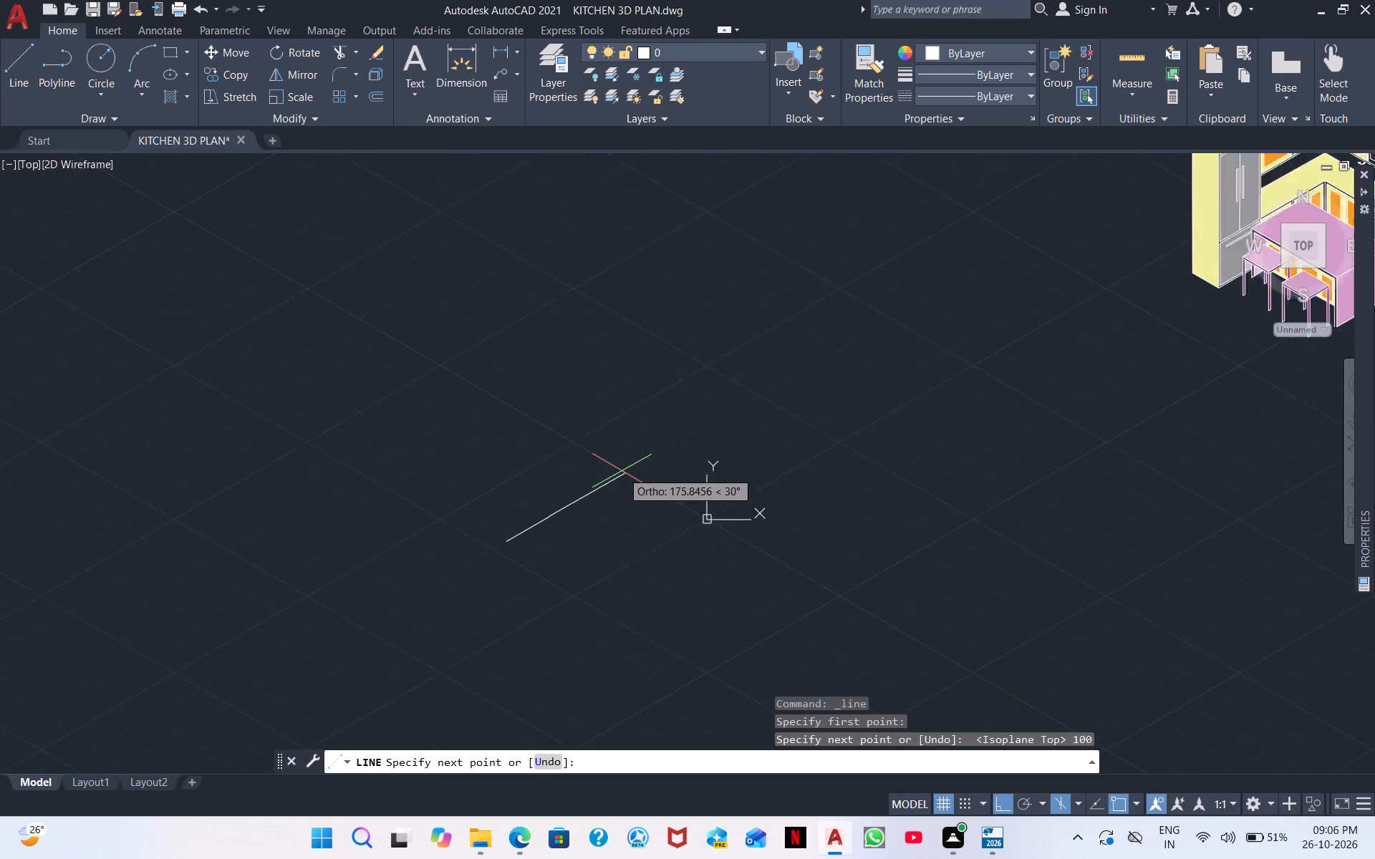
{"action": "scroll", "coordinate": [622, 471], "scroll_direction": "up", "scroll_amount": 1}
{"action": "scroll", "coordinate": [561, 489], "scroll_direction": "down", "scroll_amount": 2}
{"action": "scroll", "coordinate": [561, 489], "scroll_direction": "up", "scroll_amount": 1}
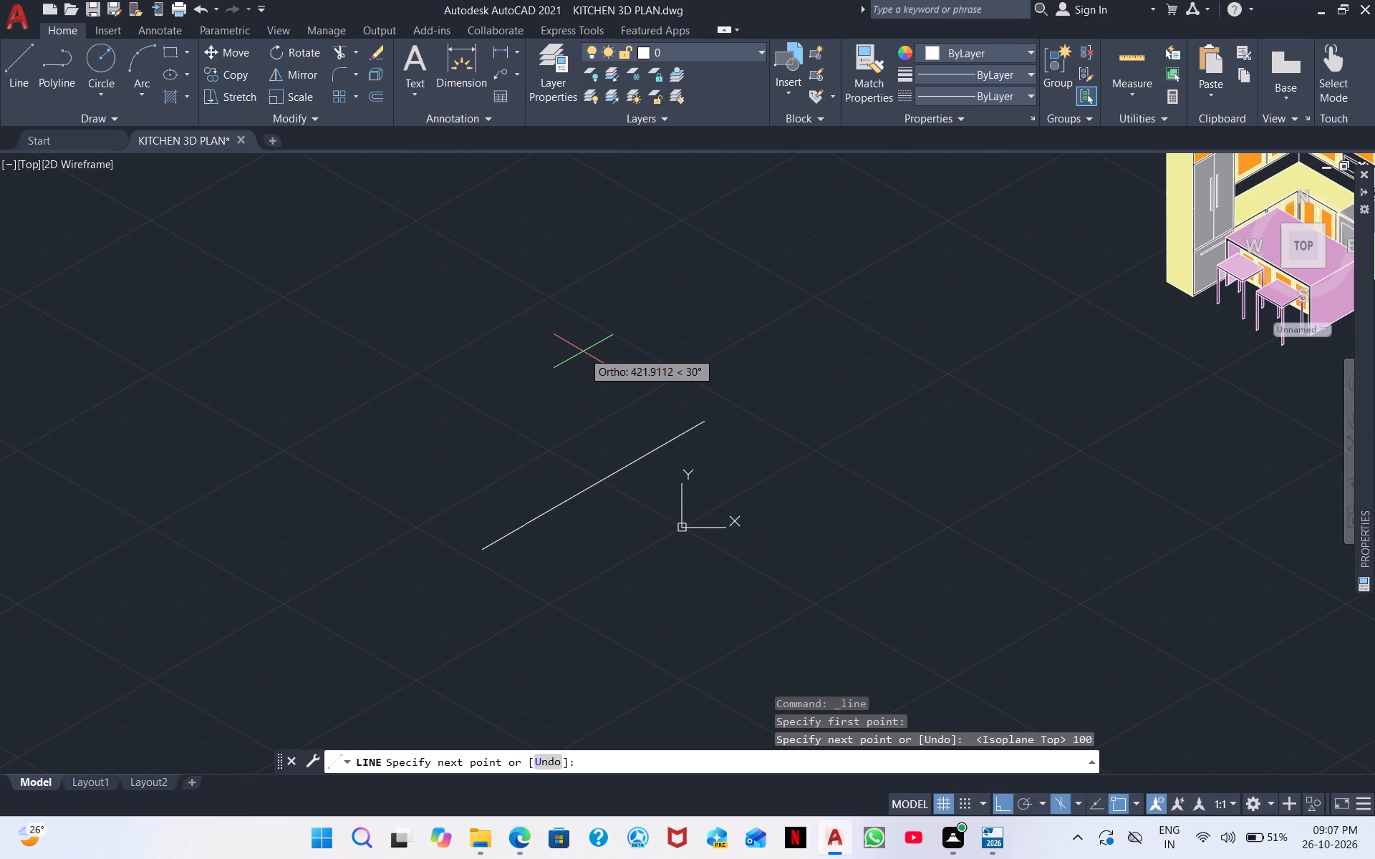
{"action": "key", "text": "ctrl+F5"}
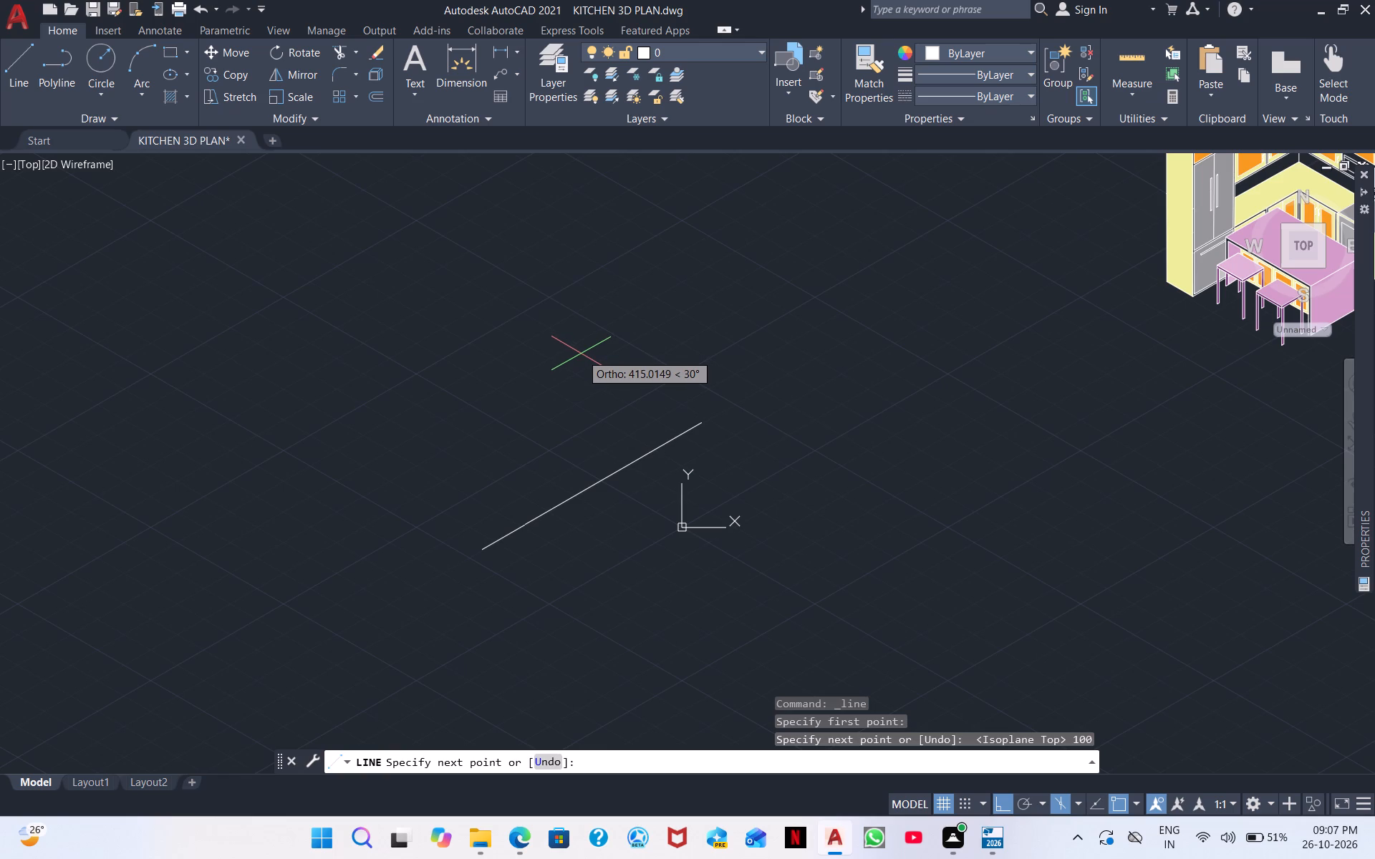
{"action": "type", "text": "400"}
{"action": "key", "text": "Return"}
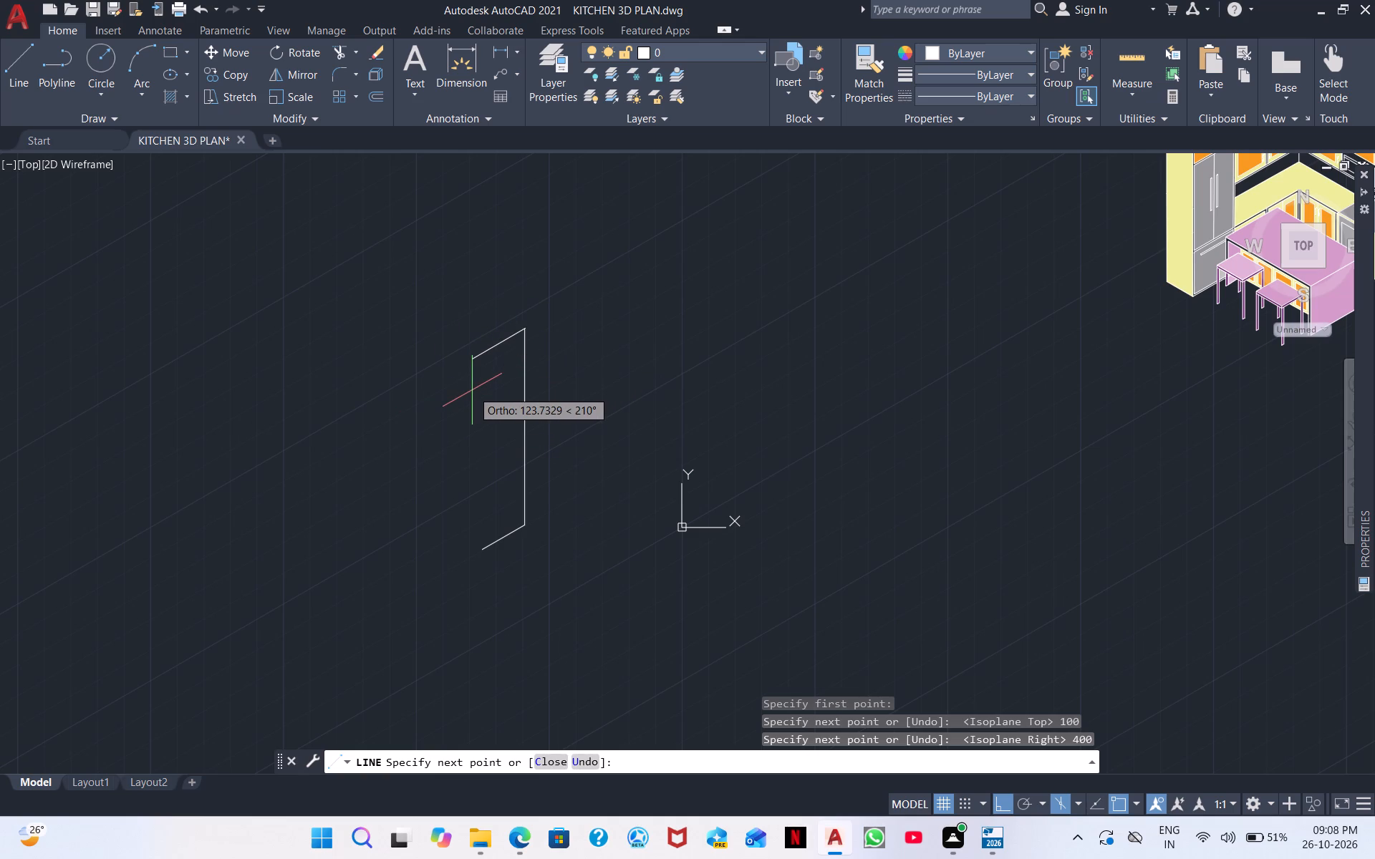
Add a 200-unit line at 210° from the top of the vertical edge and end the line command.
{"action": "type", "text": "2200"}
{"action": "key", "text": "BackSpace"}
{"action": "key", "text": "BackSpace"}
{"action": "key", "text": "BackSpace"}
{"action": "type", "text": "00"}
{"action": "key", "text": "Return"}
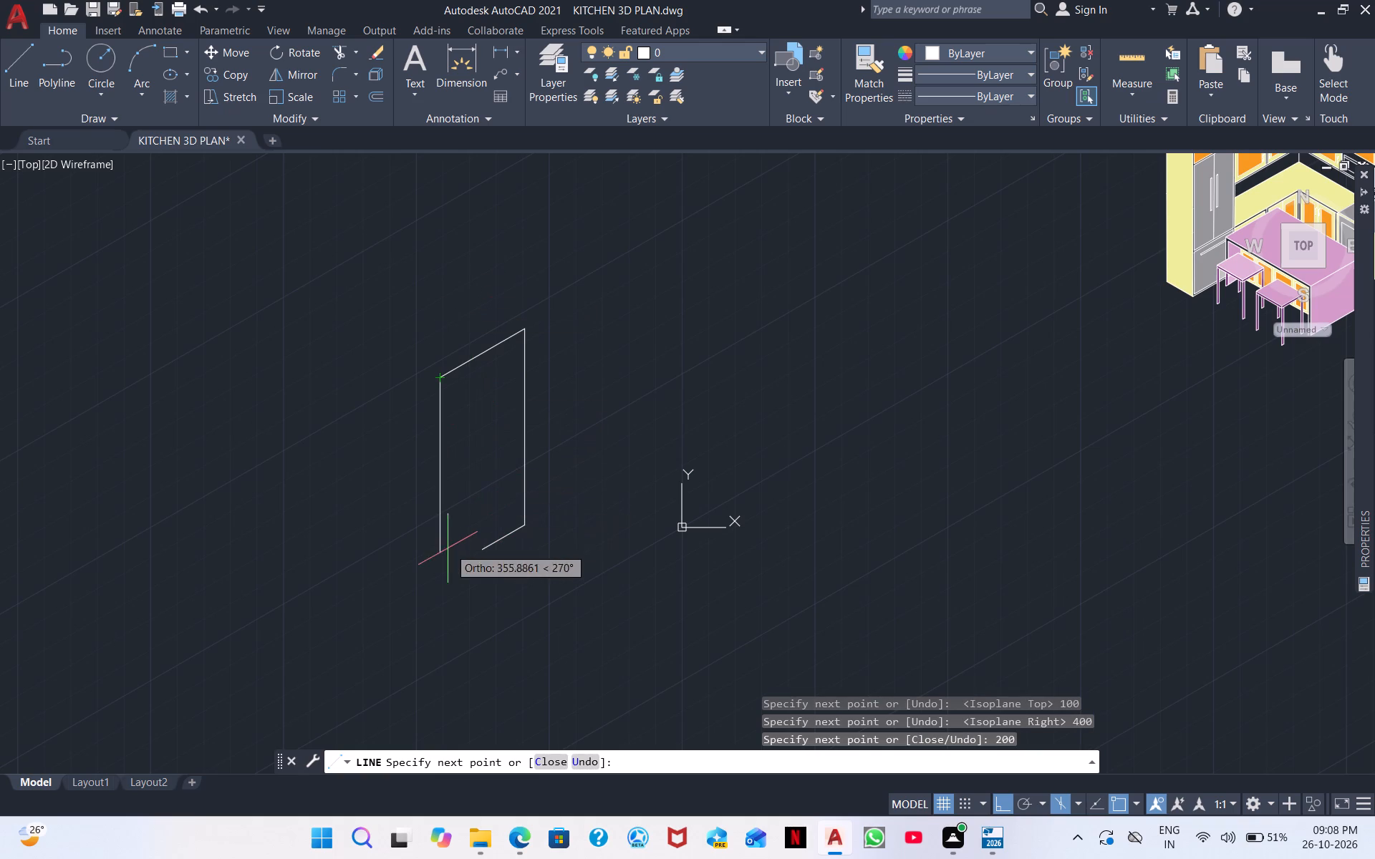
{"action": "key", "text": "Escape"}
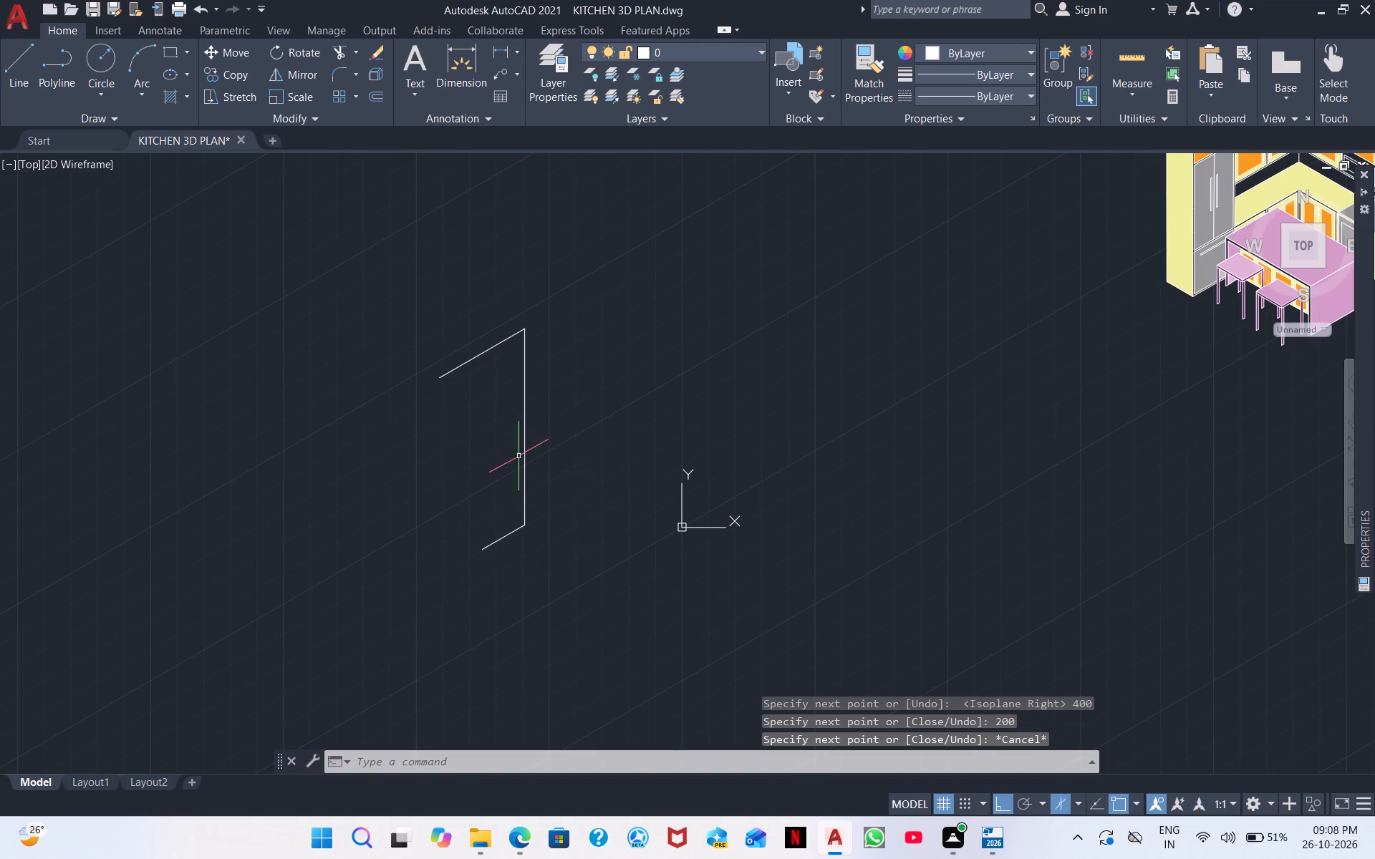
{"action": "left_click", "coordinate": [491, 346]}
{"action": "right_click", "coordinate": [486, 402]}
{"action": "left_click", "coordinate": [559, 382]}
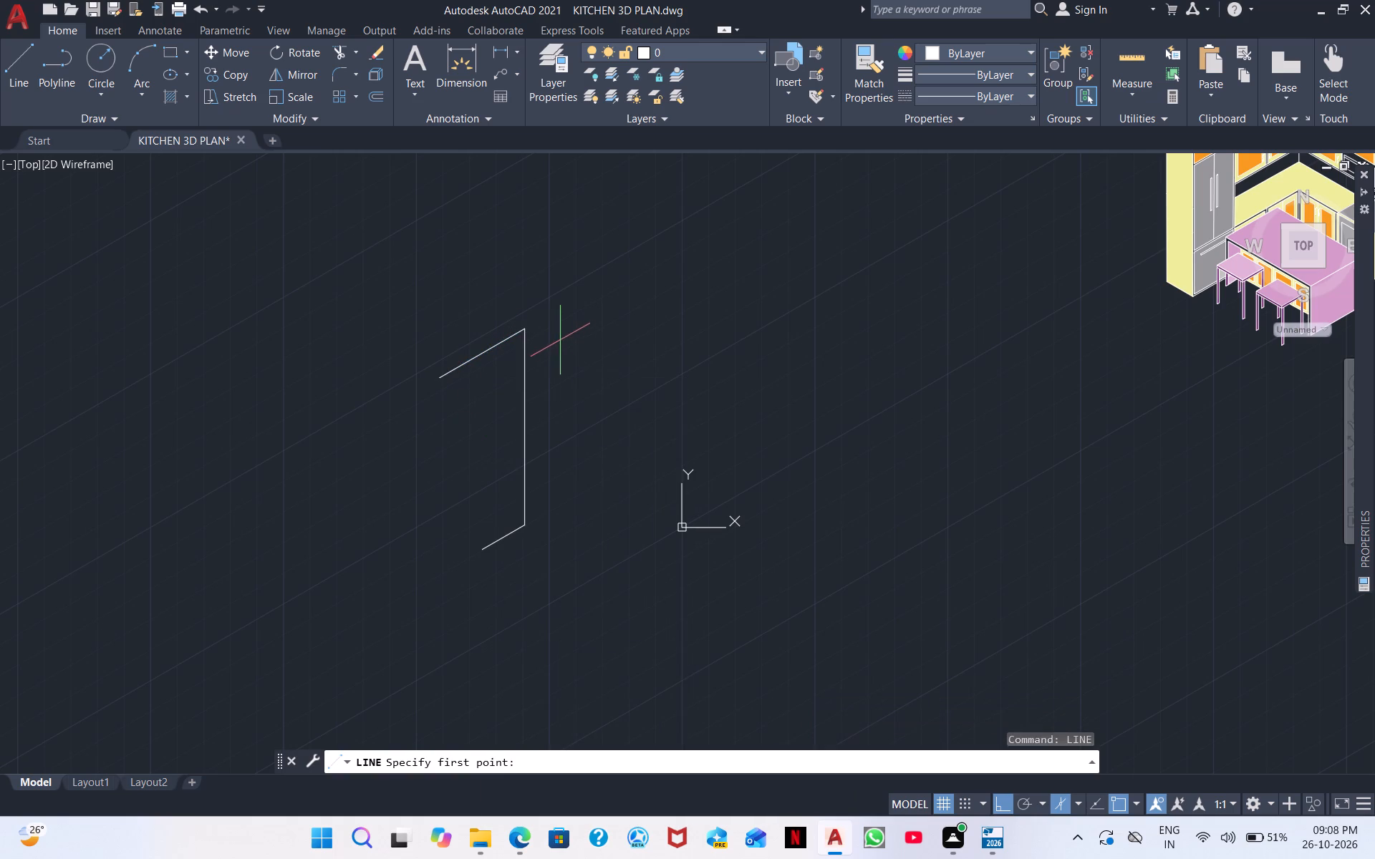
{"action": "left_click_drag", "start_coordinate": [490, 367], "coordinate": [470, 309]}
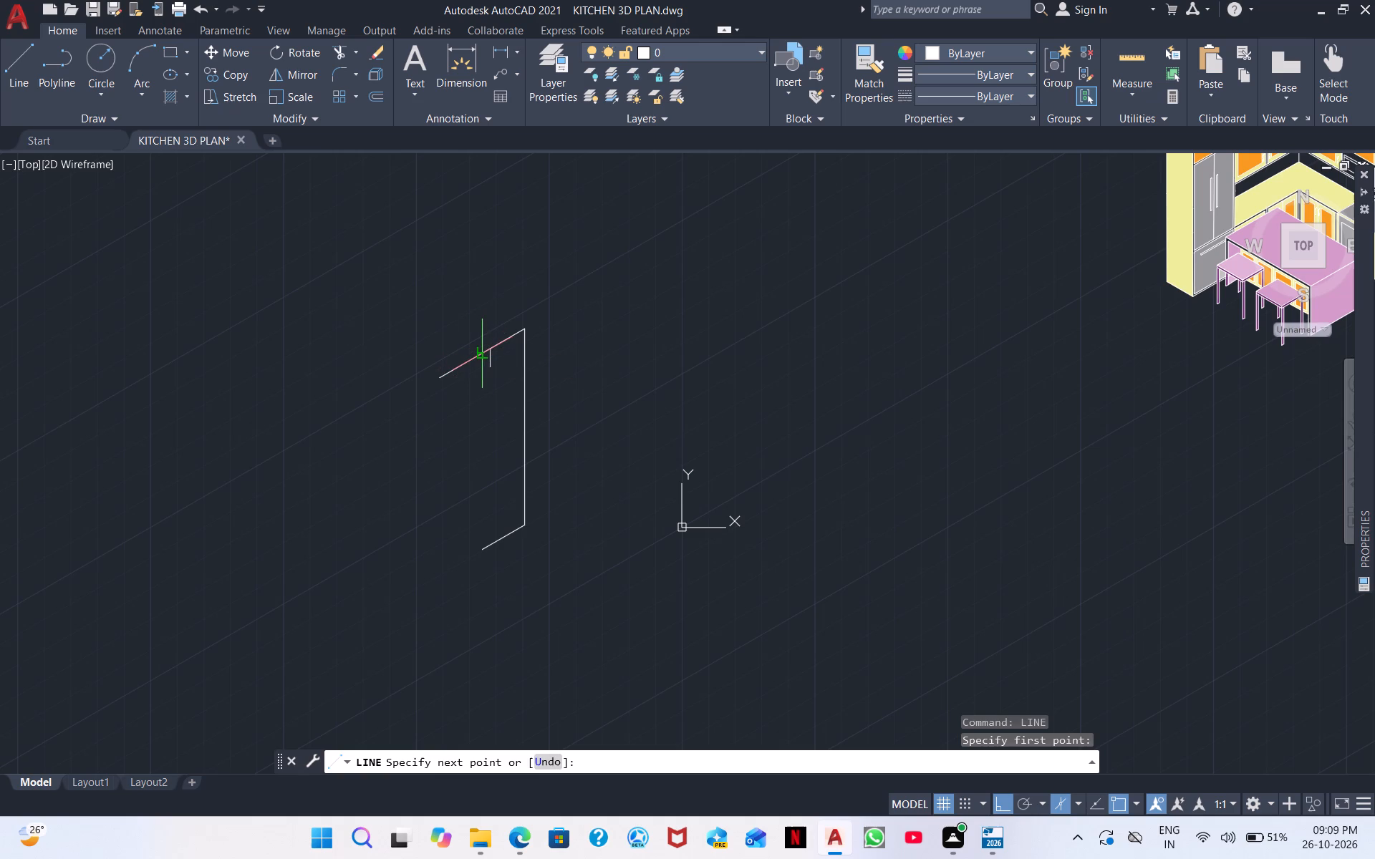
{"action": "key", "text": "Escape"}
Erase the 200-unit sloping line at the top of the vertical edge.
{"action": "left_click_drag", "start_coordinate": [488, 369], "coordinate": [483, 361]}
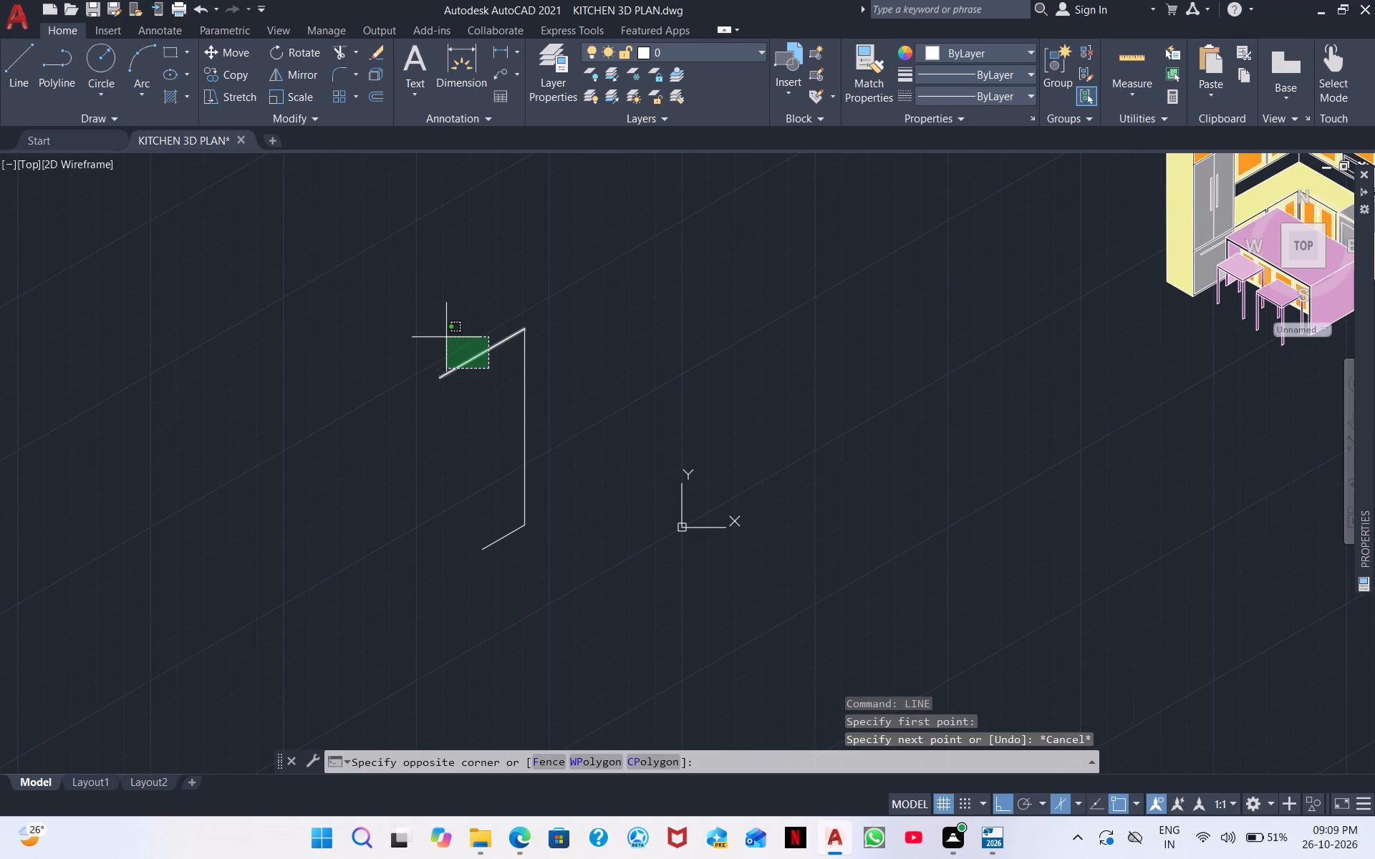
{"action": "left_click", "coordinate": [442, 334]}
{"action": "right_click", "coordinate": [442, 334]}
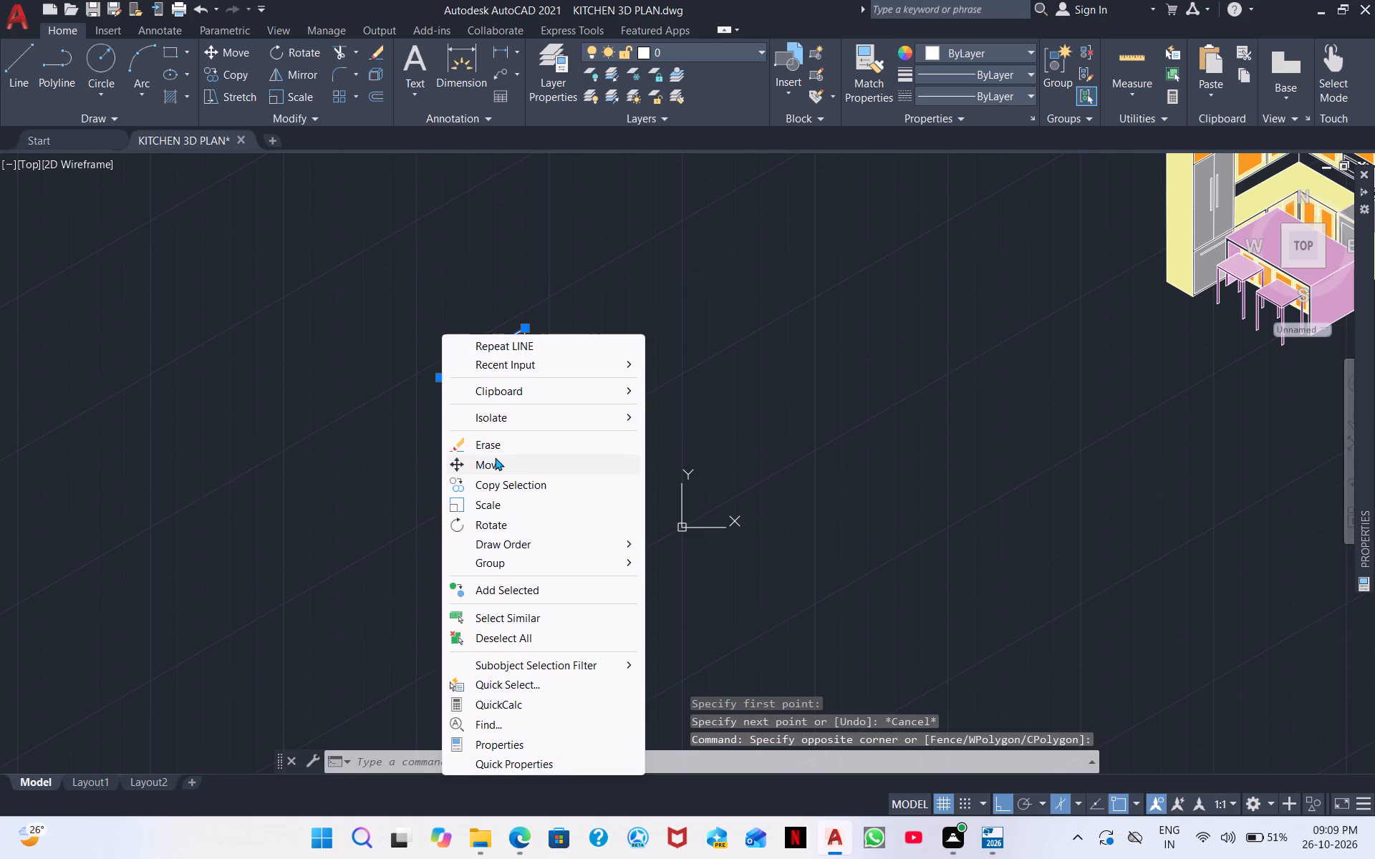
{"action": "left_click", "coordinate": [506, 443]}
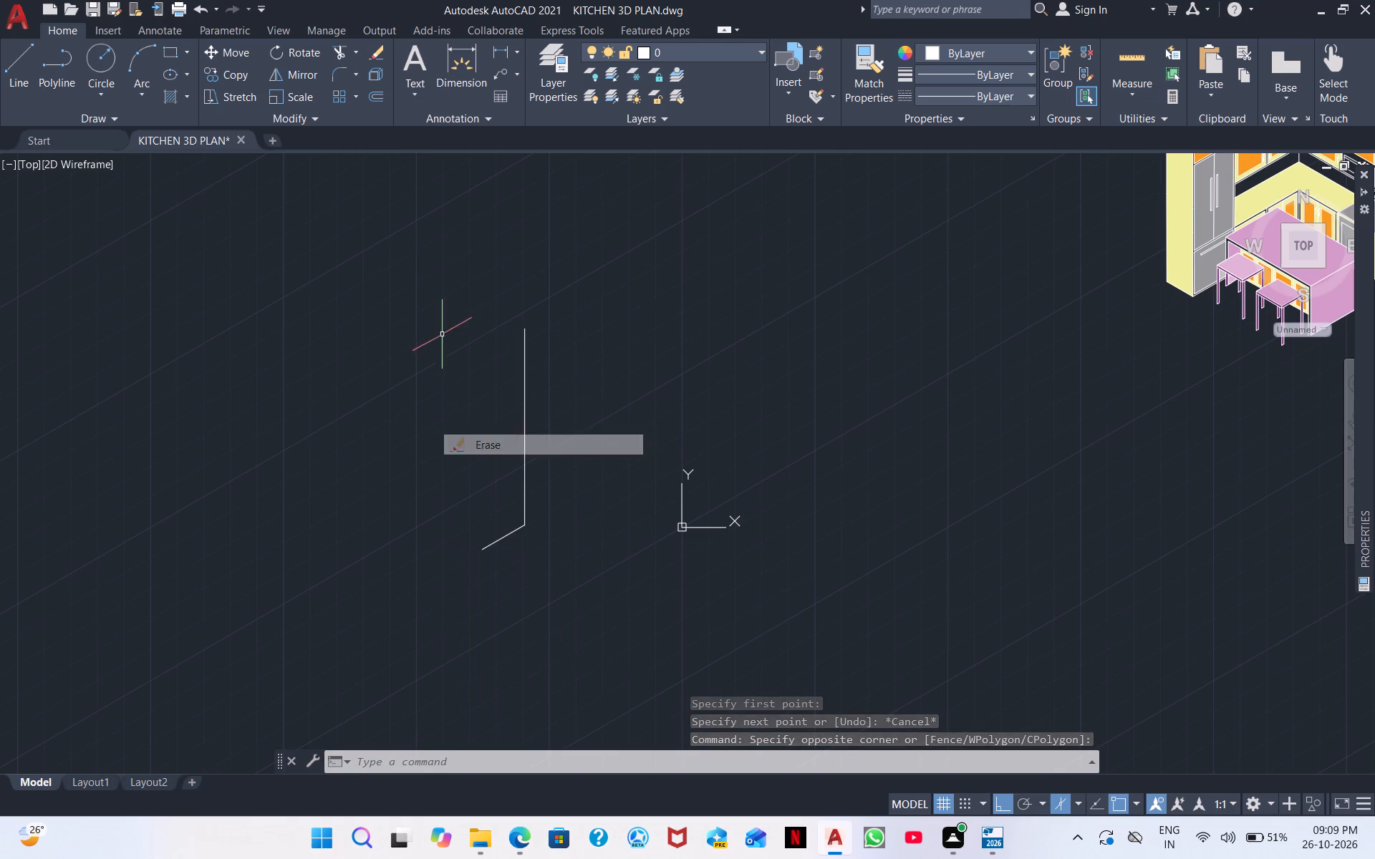
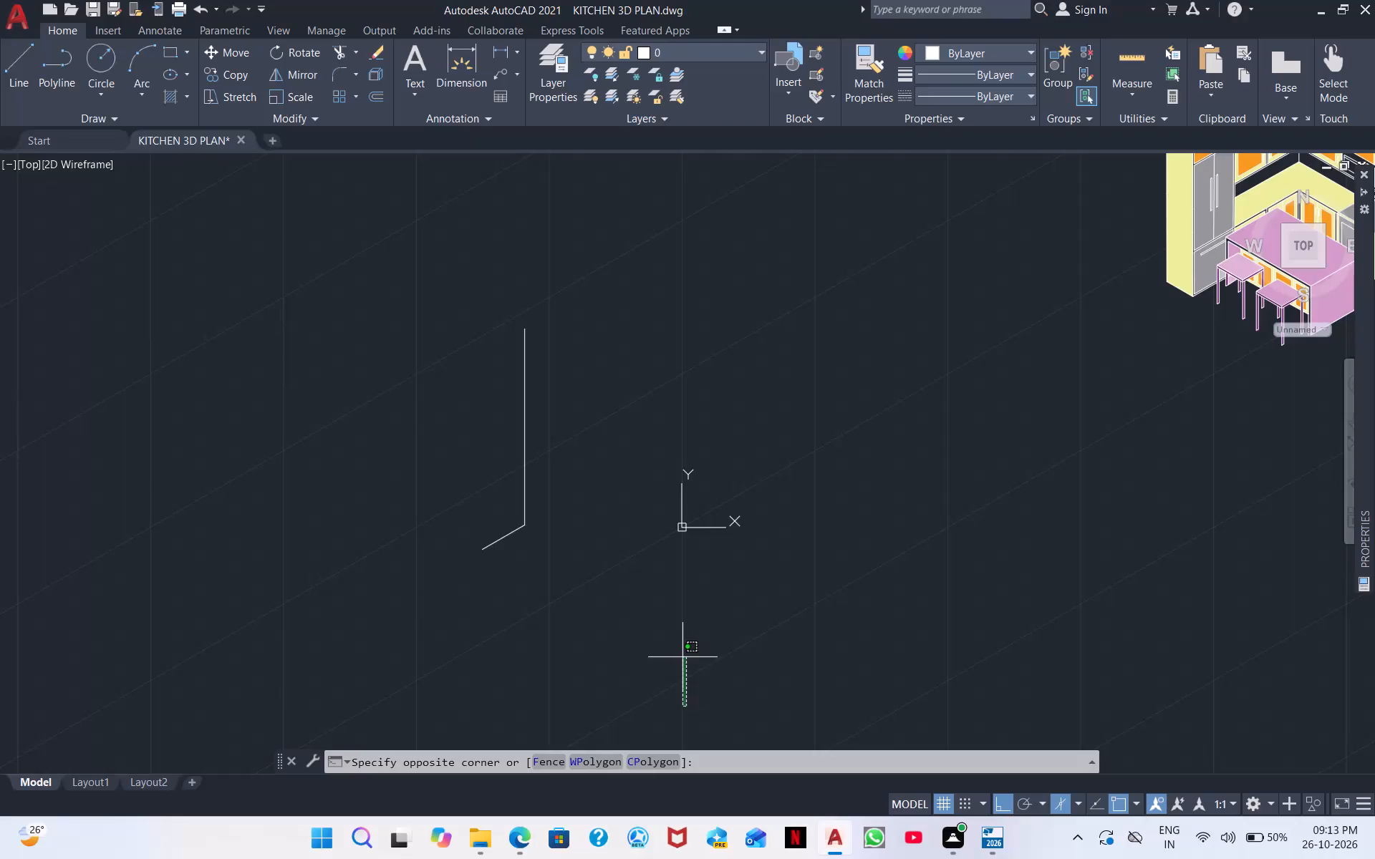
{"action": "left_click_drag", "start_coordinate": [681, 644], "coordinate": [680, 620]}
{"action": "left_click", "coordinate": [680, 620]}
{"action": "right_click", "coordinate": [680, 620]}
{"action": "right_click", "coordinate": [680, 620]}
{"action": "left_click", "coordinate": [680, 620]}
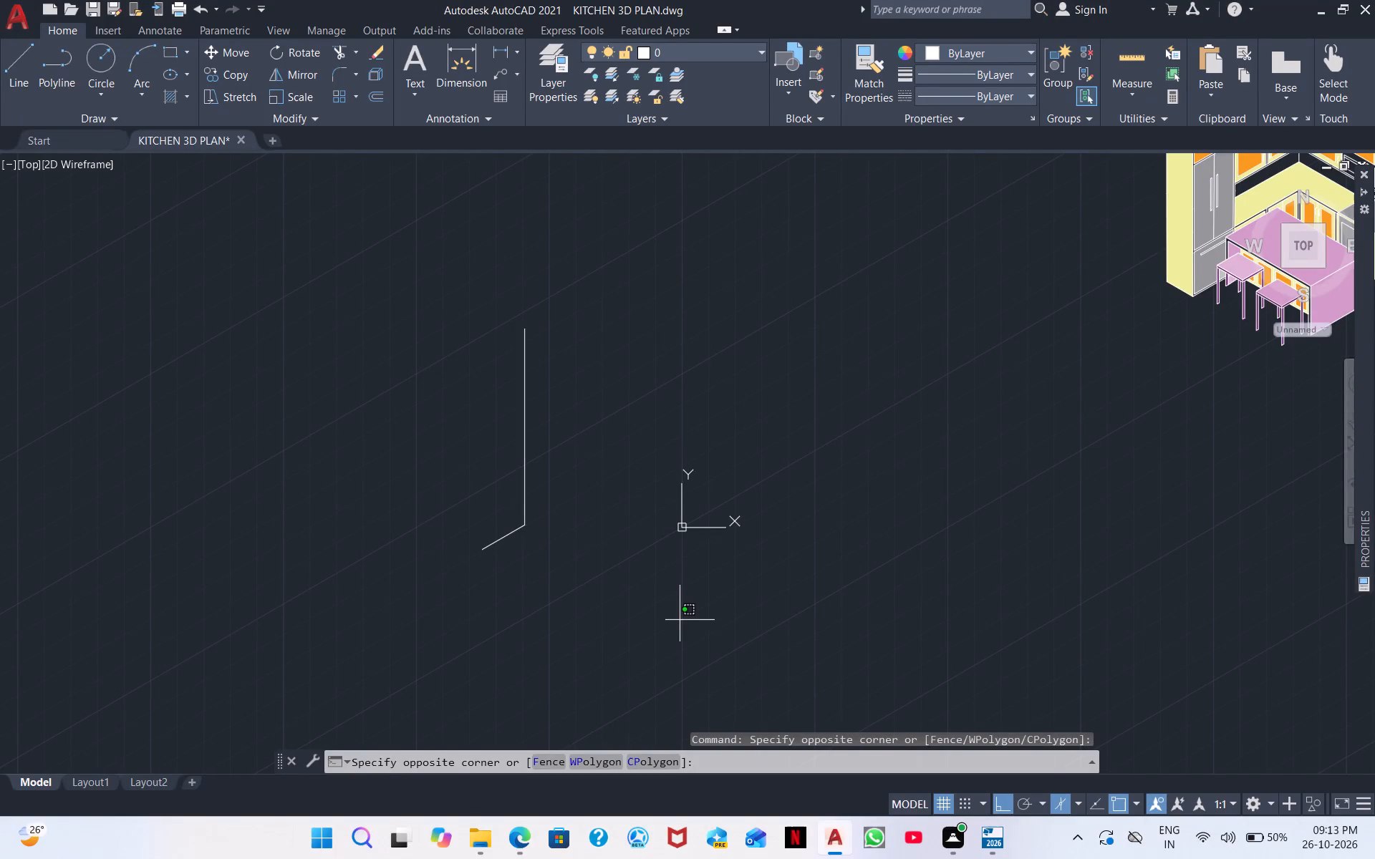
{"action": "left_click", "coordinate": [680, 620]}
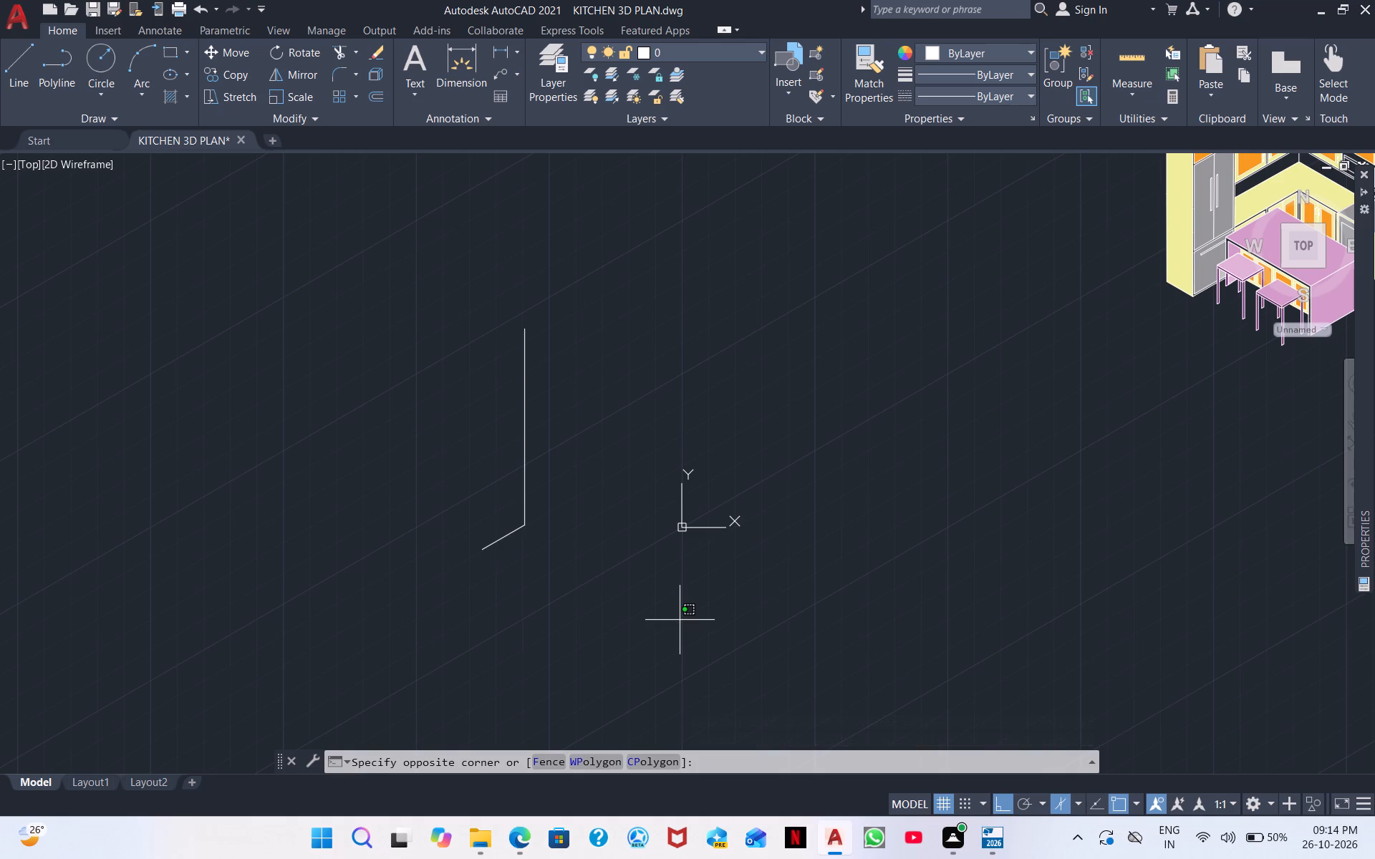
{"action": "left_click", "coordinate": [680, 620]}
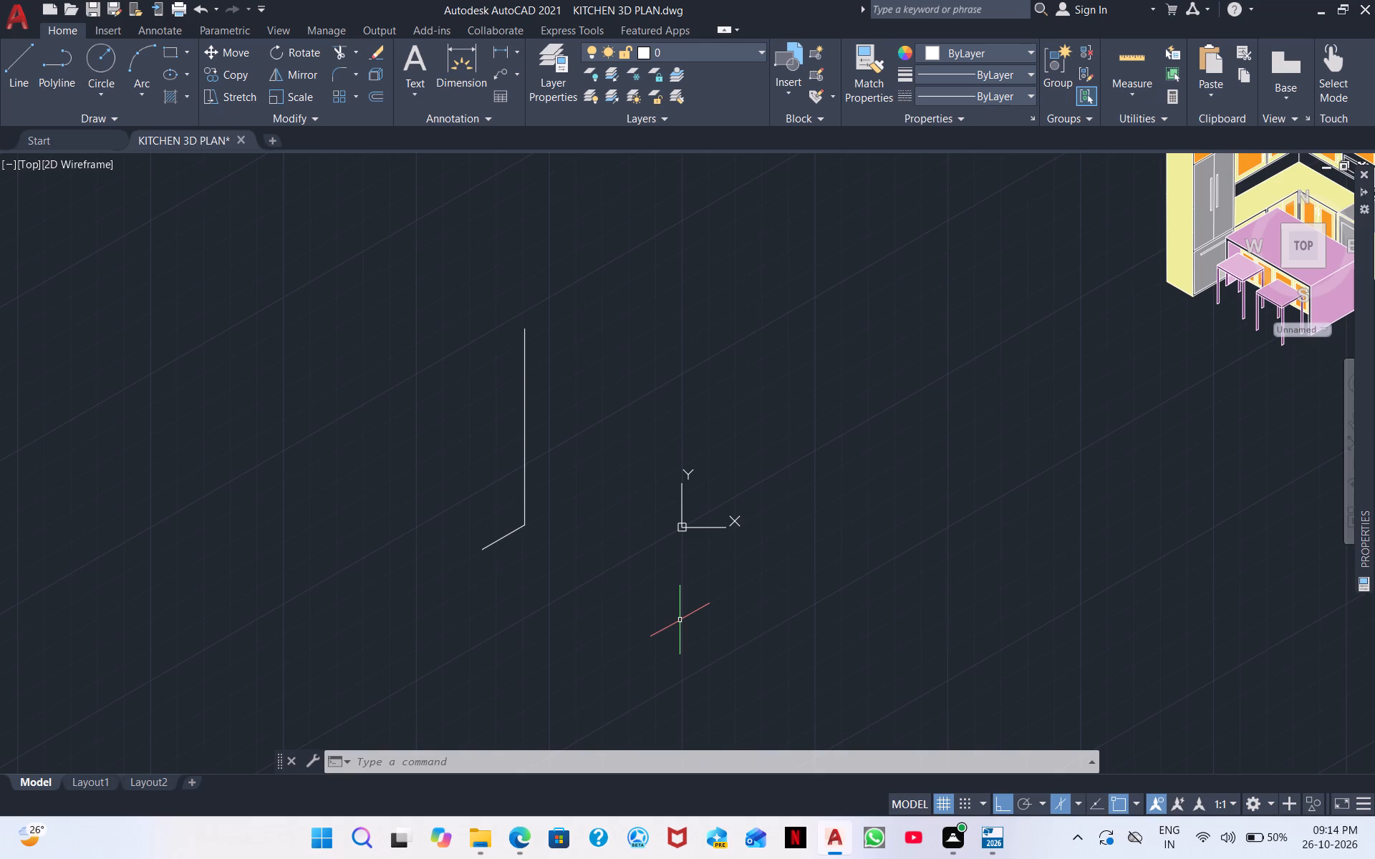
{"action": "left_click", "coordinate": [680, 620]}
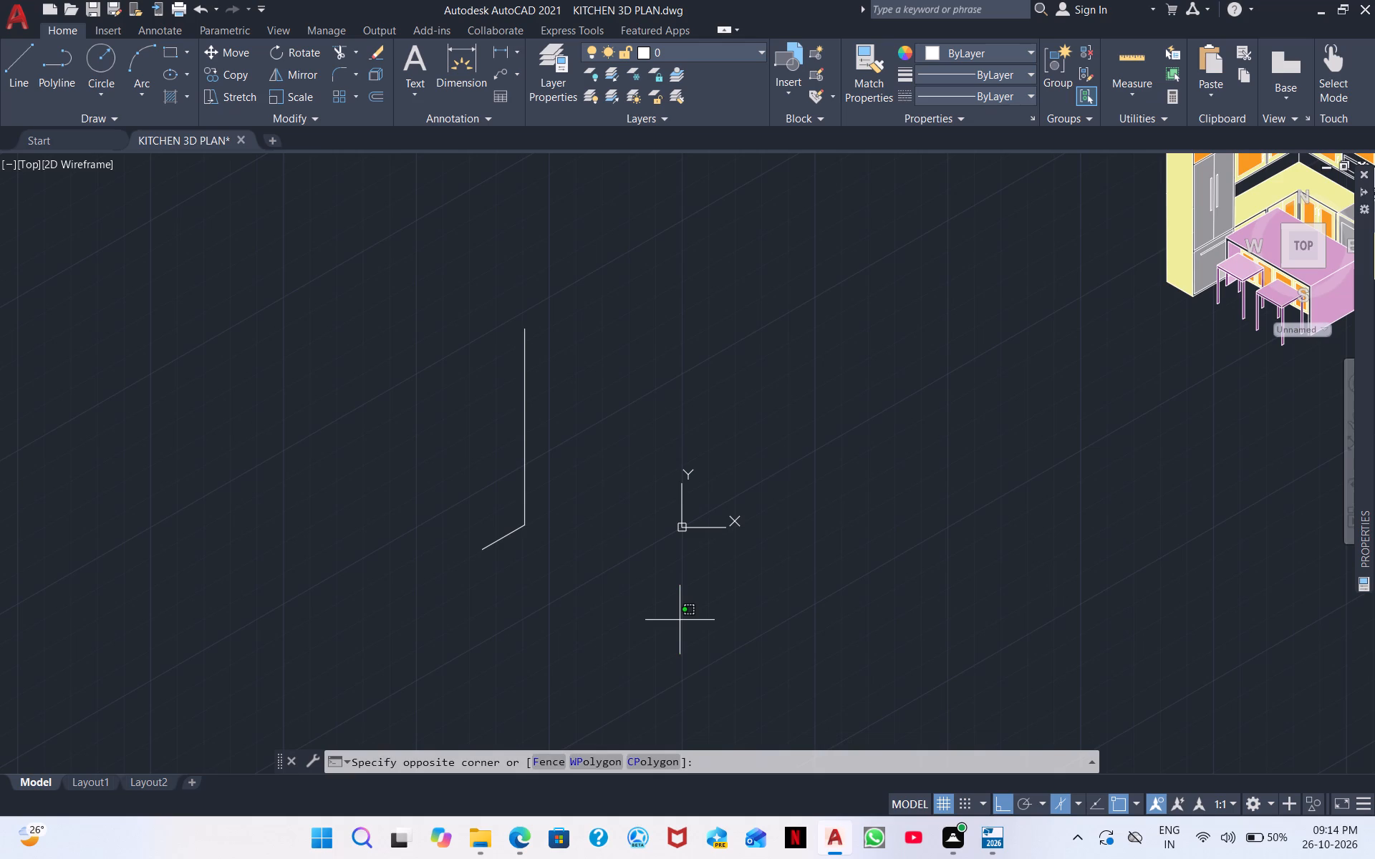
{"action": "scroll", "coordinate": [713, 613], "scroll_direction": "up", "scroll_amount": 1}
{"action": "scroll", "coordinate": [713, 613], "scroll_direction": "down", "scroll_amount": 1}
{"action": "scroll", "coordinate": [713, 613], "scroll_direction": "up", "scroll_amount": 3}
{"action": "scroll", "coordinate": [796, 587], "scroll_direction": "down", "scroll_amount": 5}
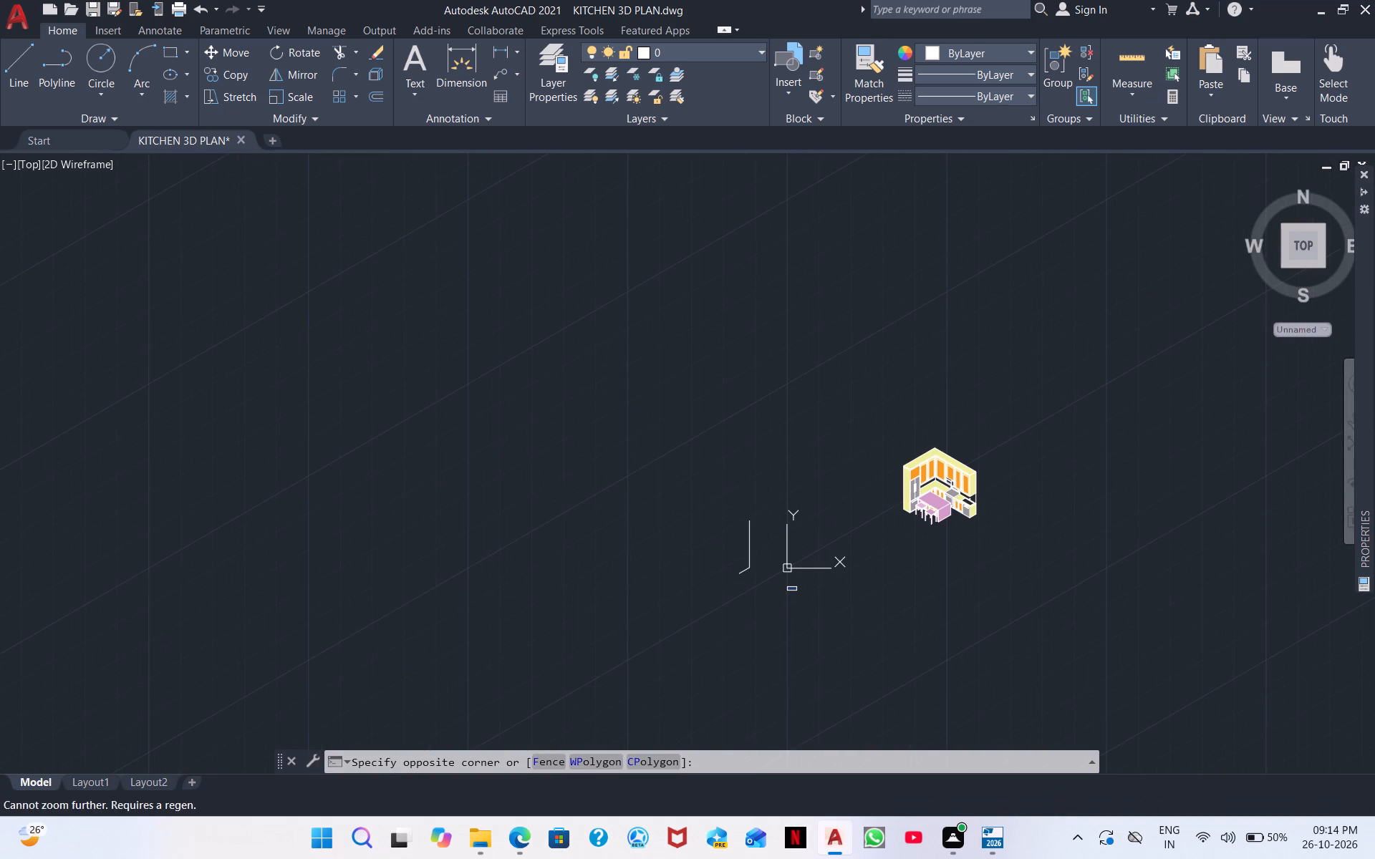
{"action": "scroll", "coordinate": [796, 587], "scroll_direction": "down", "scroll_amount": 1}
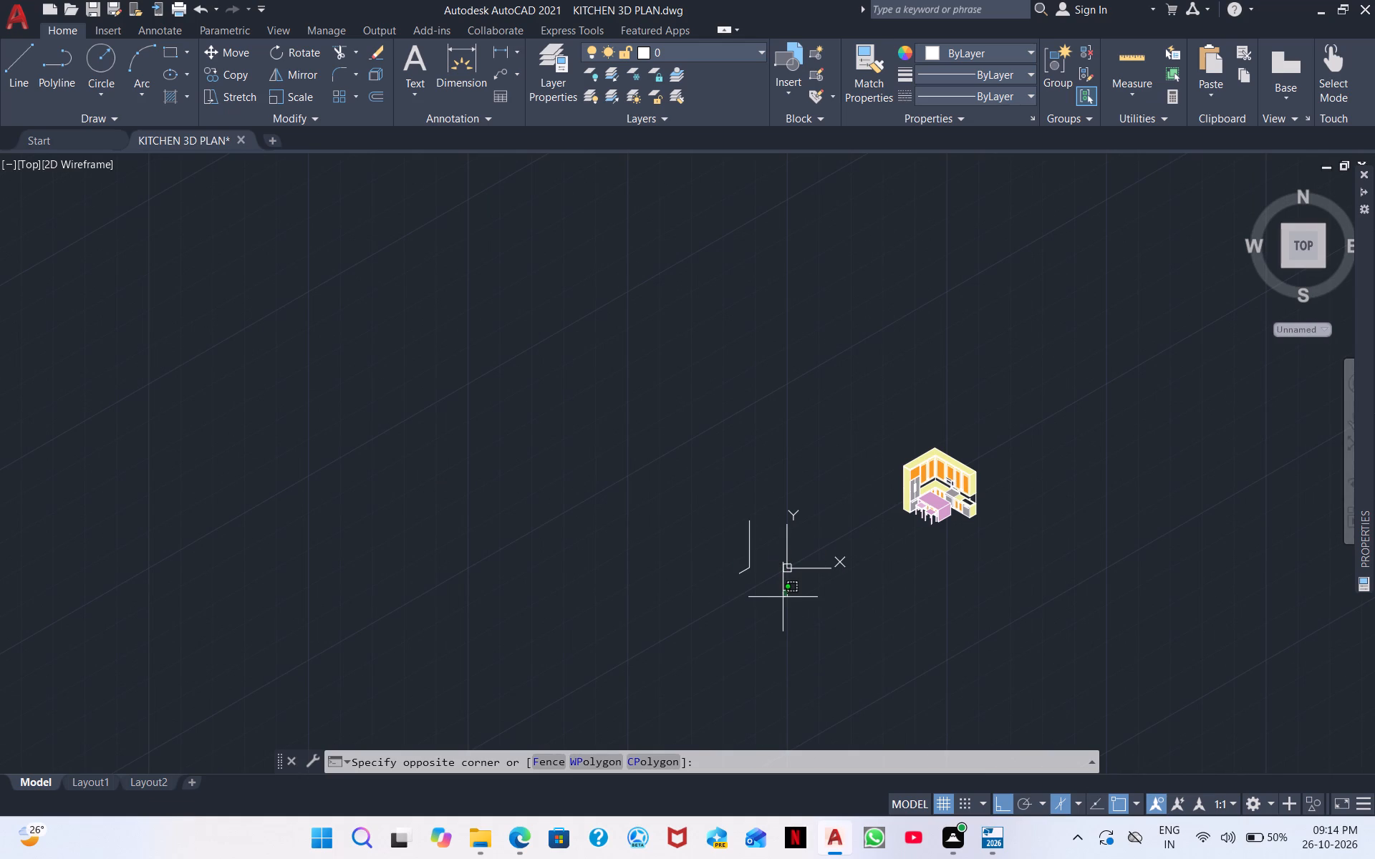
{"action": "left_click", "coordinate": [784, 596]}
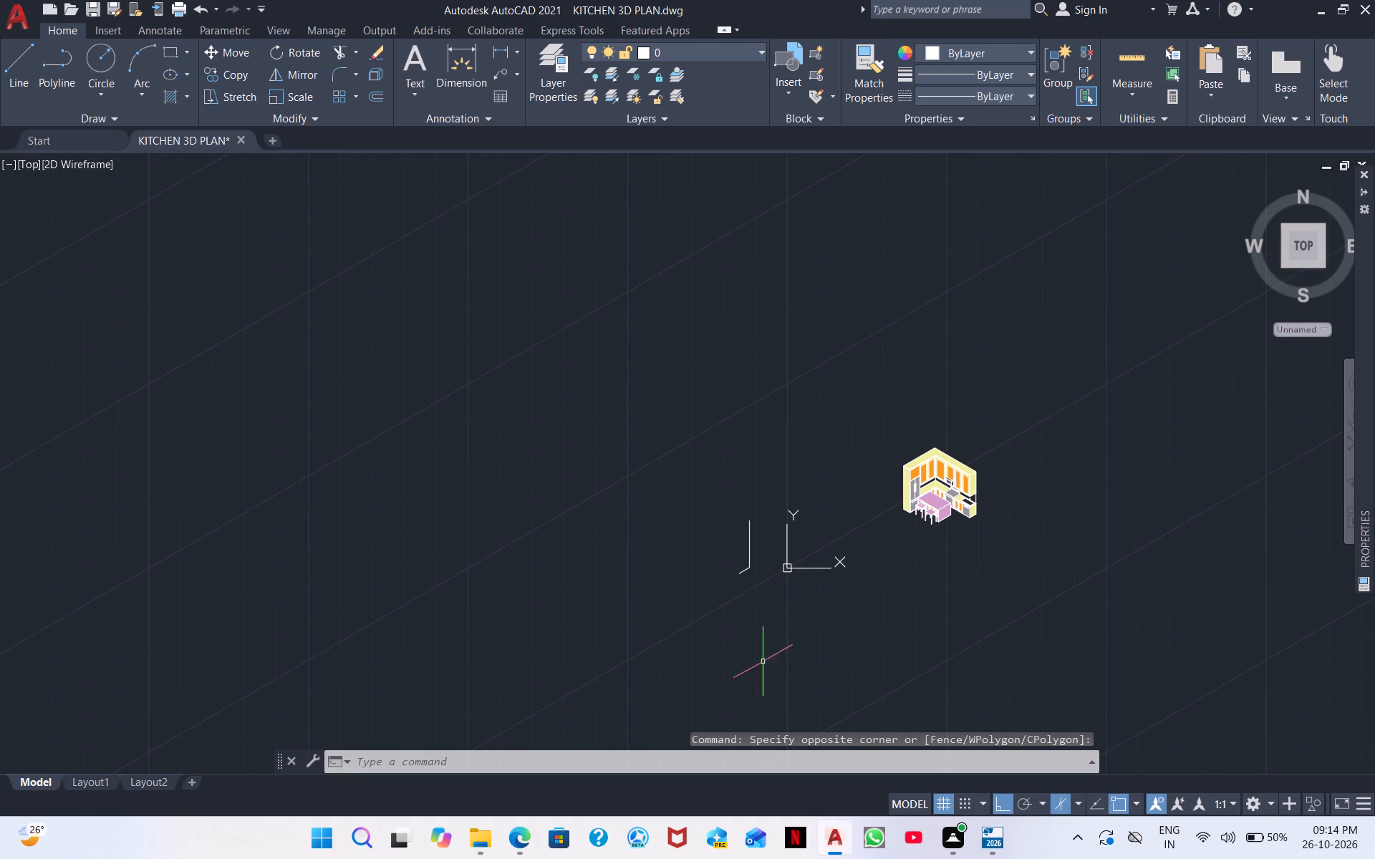
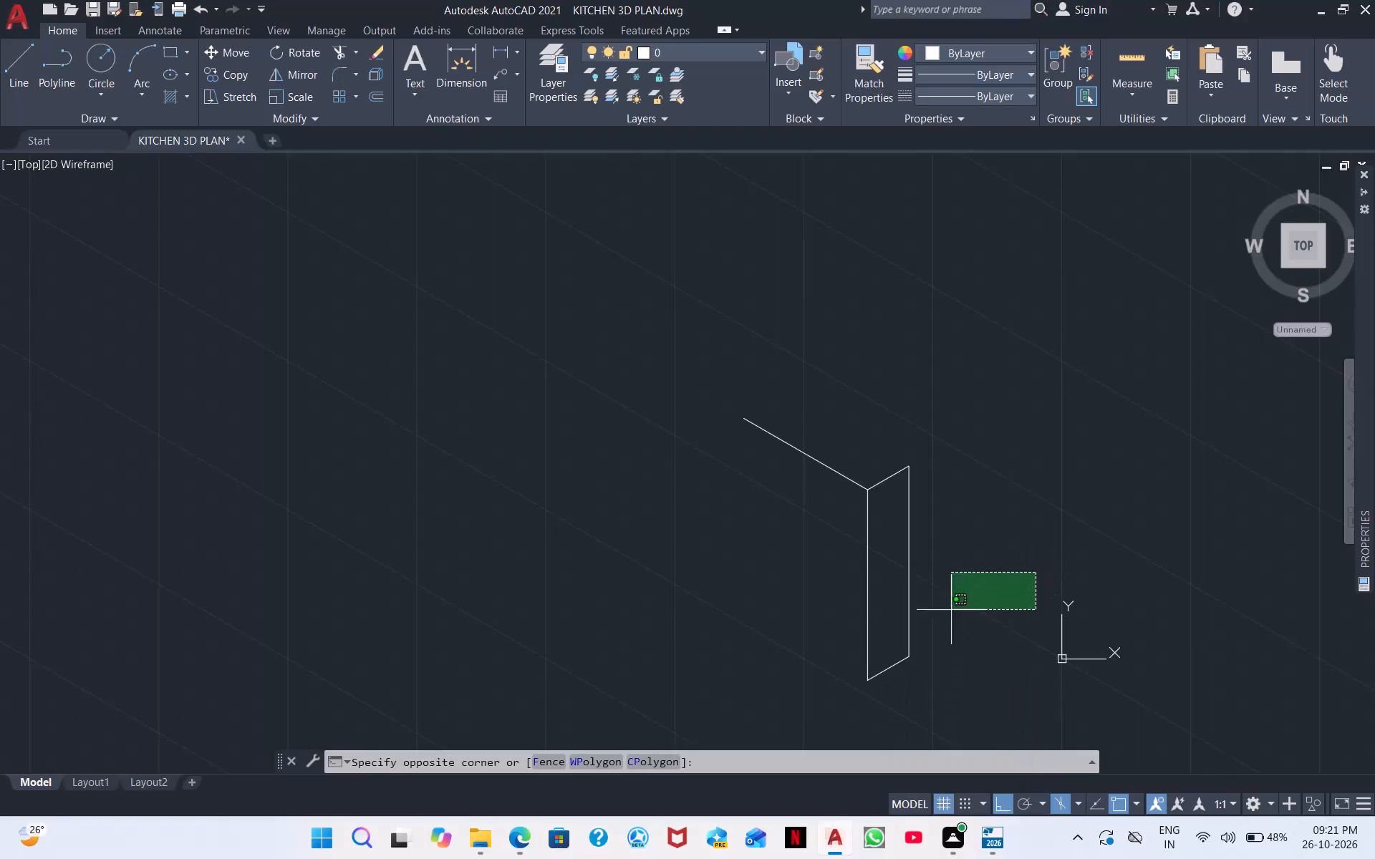
Draw a 300-unit line at 150° from the front panel's lower corner and close it vertically up to the top edge's free end.
{"action": "left_click", "coordinate": [1023, 495]}
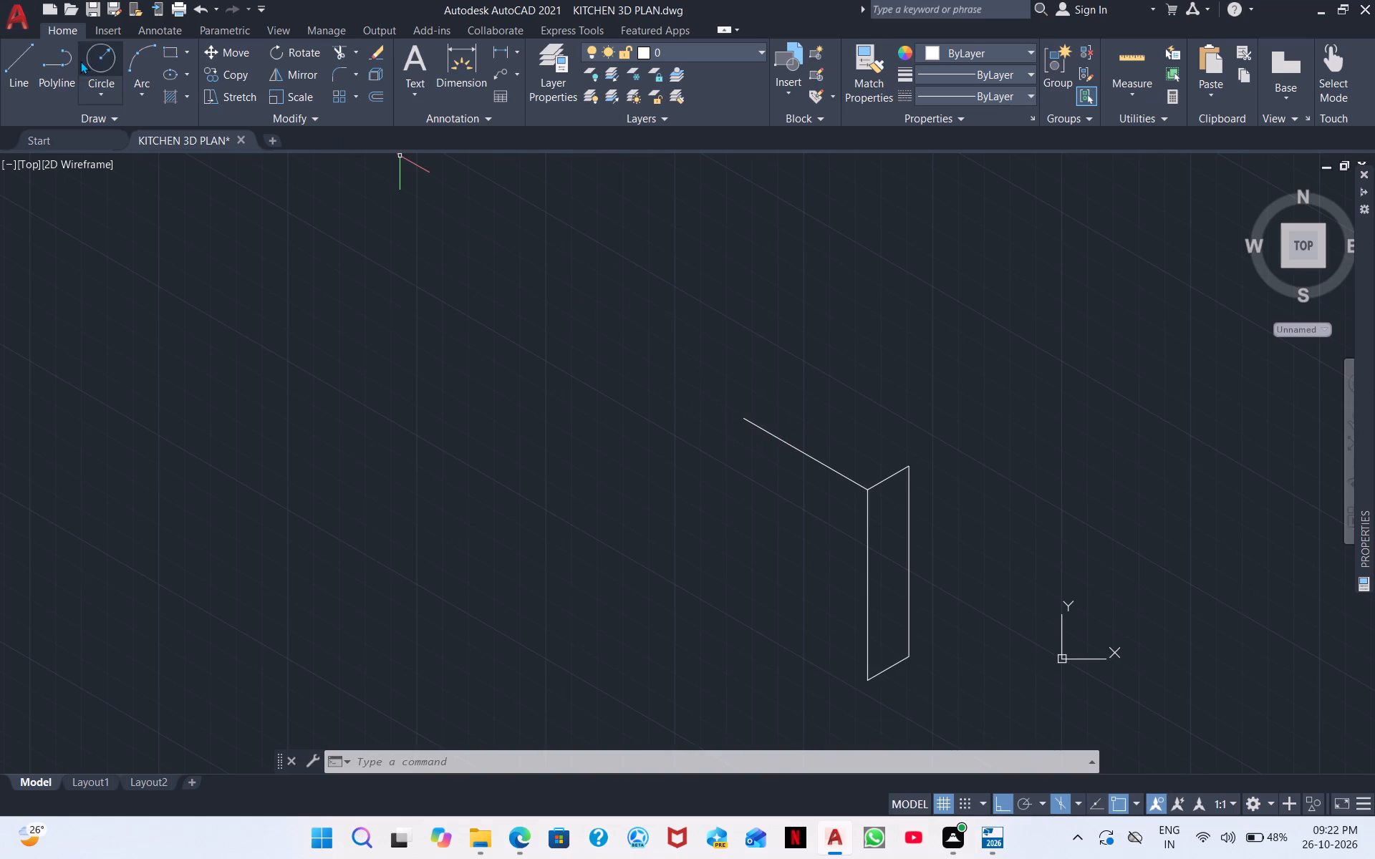
{"action": "left_click", "coordinate": [6, 69]}
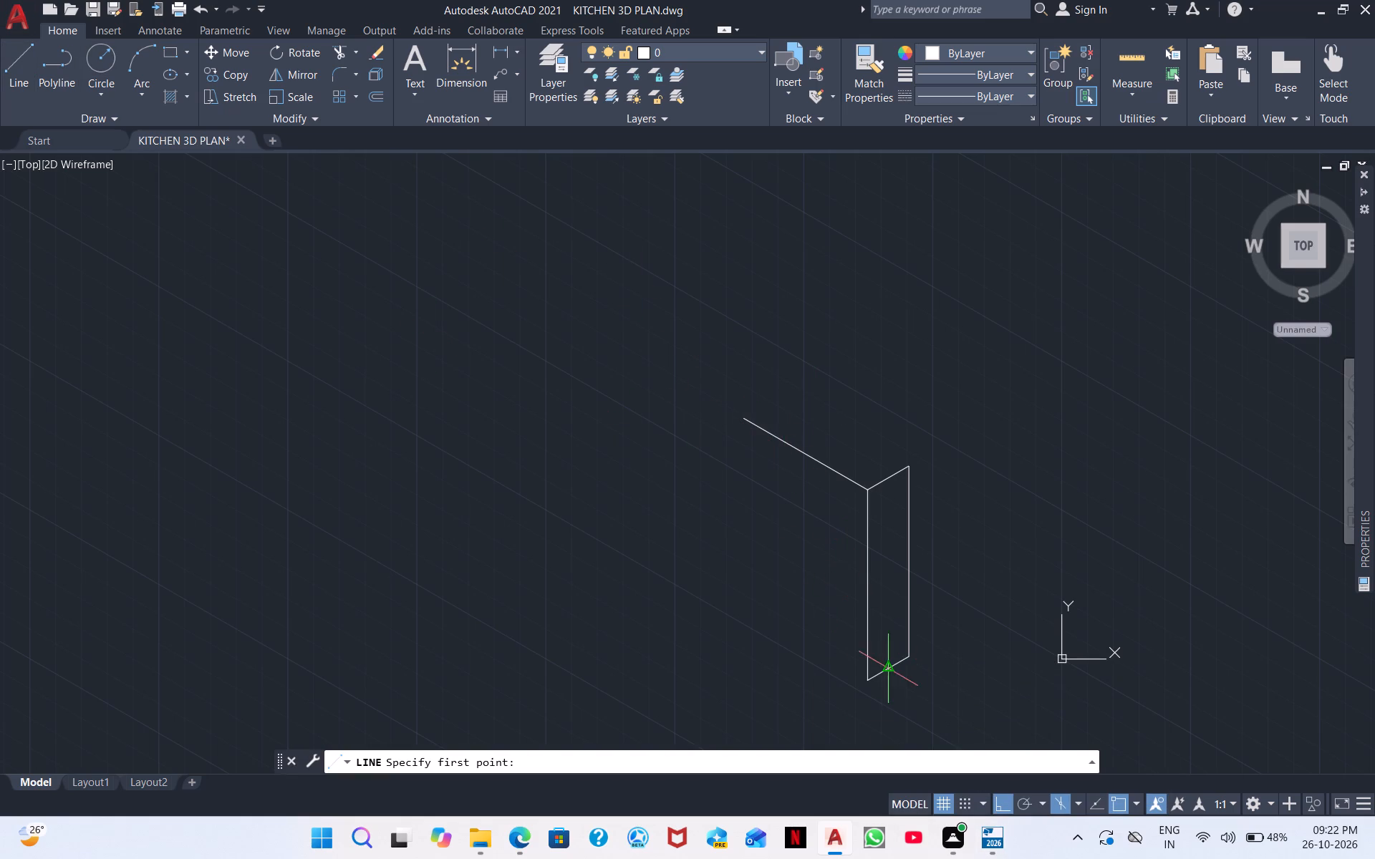
{"action": "left_click", "coordinate": [869, 682]}
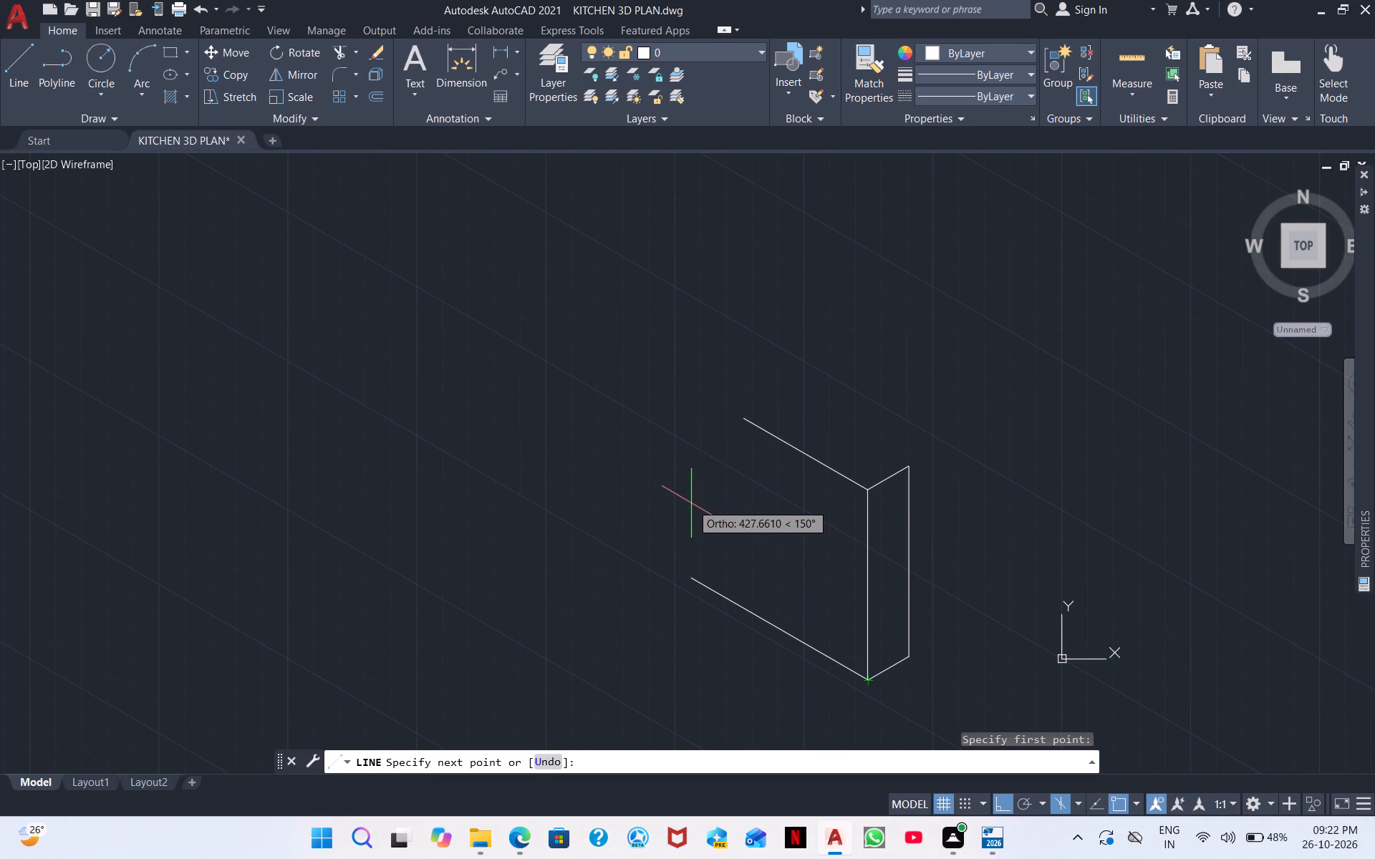
{"action": "type", "text": "30"}
{"action": "key", "text": "0"}
{"action": "key", "text": "Return"}
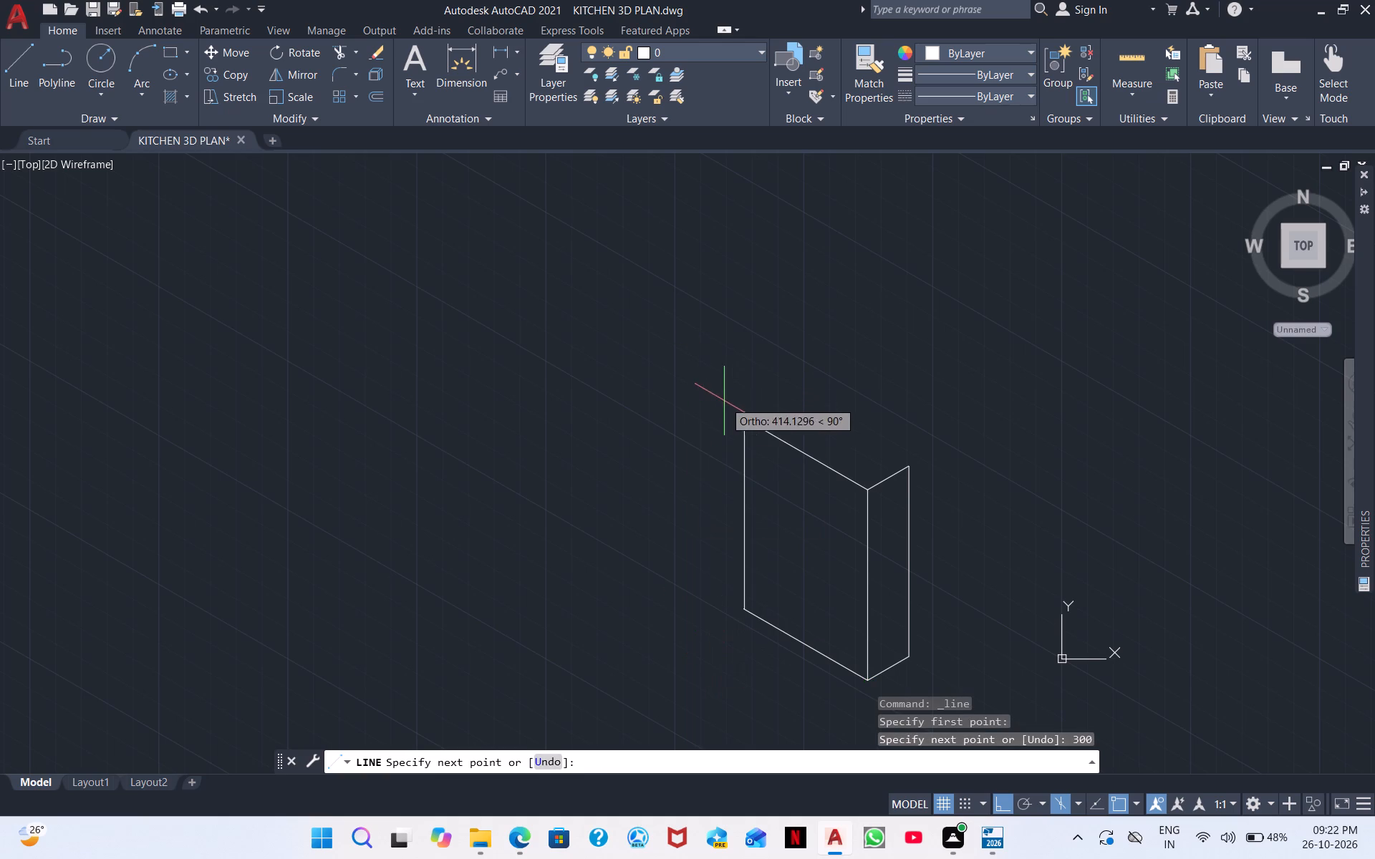
{"action": "left_click", "coordinate": [737, 412]}
{"action": "right_click", "coordinate": [650, 500]}
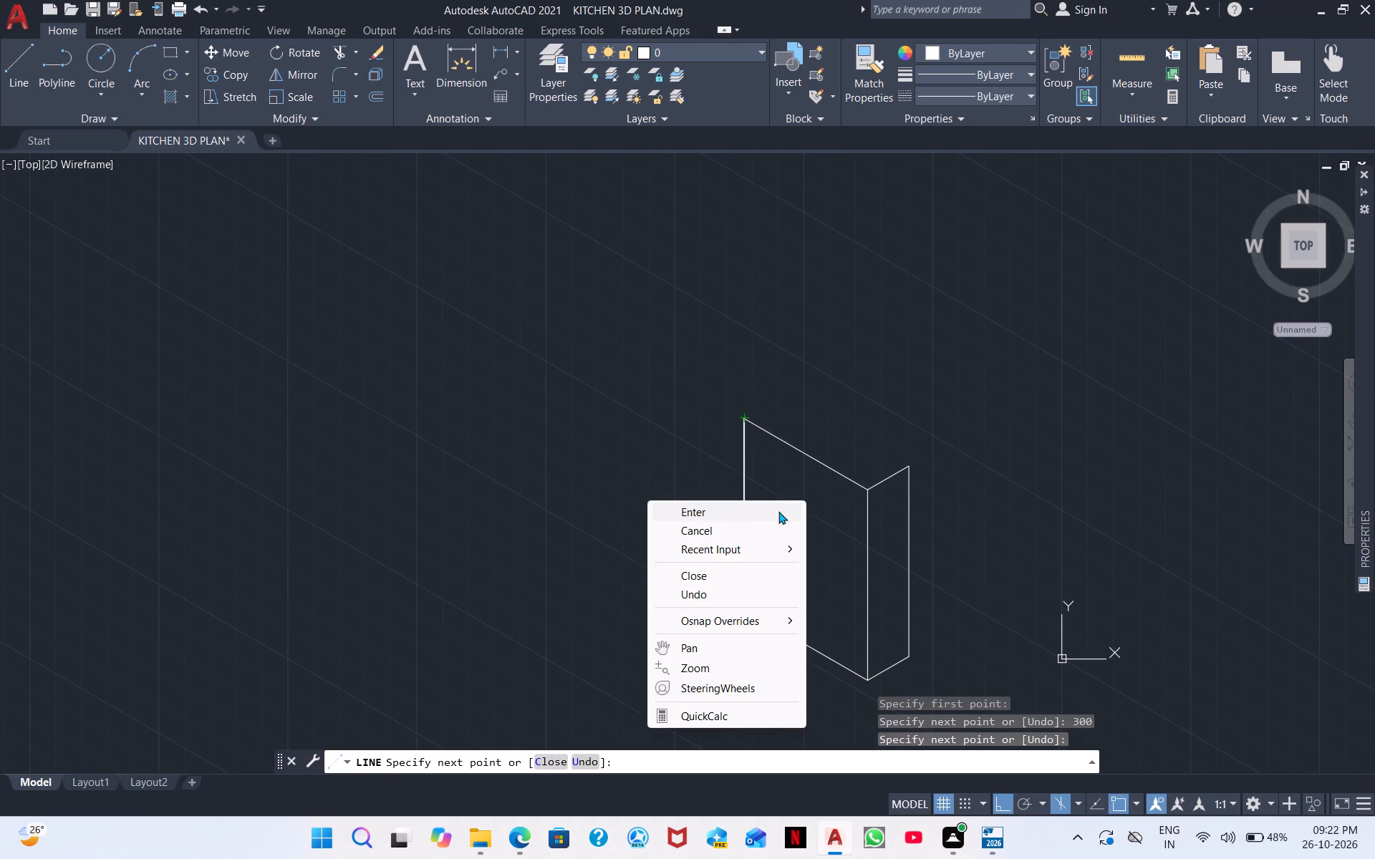
{"action": "left_click", "coordinate": [763, 507]}
Extend the top edge from its free end at 150° with two consecutive 200-unit line segments.
{"action": "right_click_drag", "start_coordinate": [625, 456], "coordinate": [618, 456]}
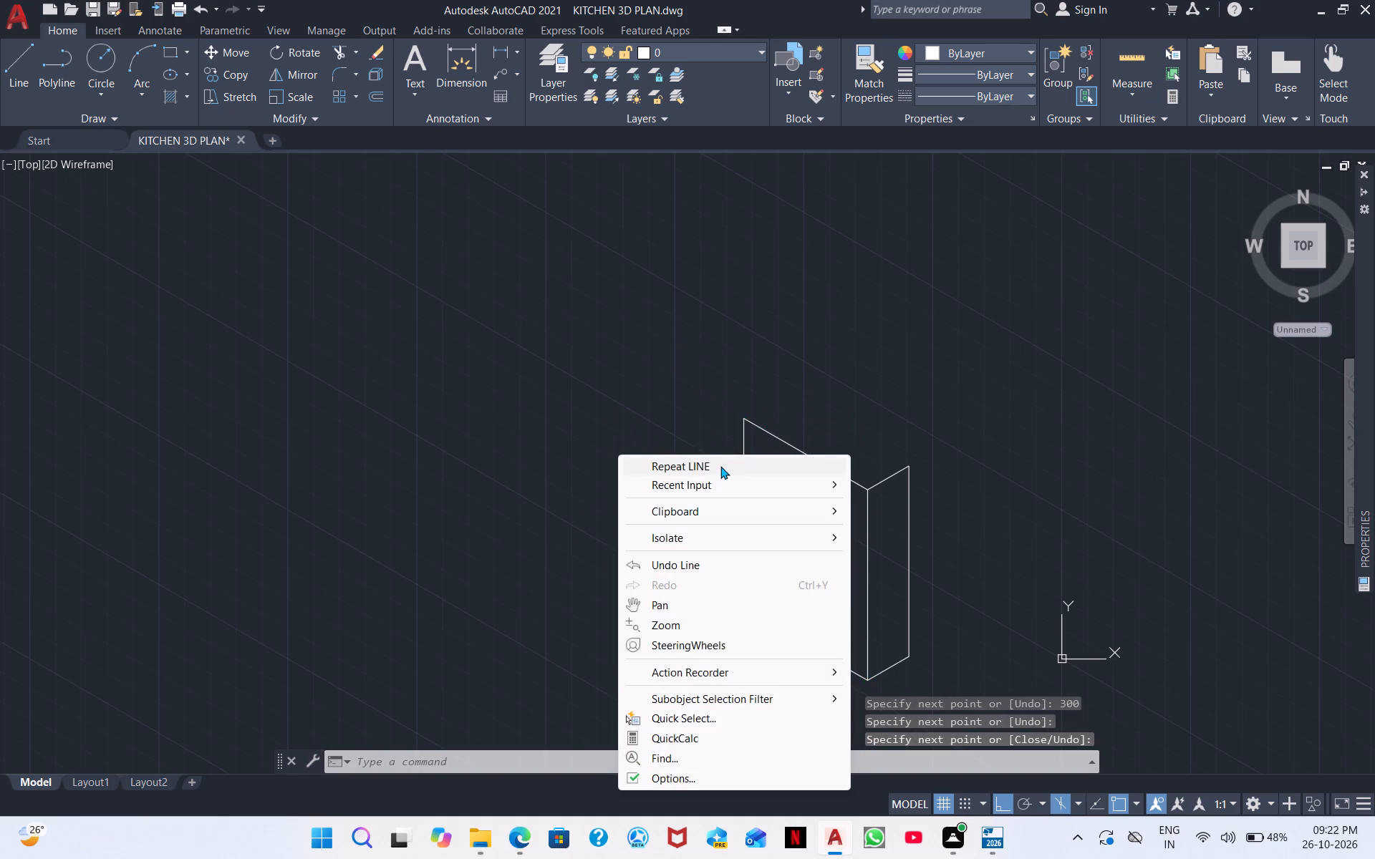
{"action": "left_click", "coordinate": [719, 464]}
{"action": "left_click", "coordinate": [743, 417]}
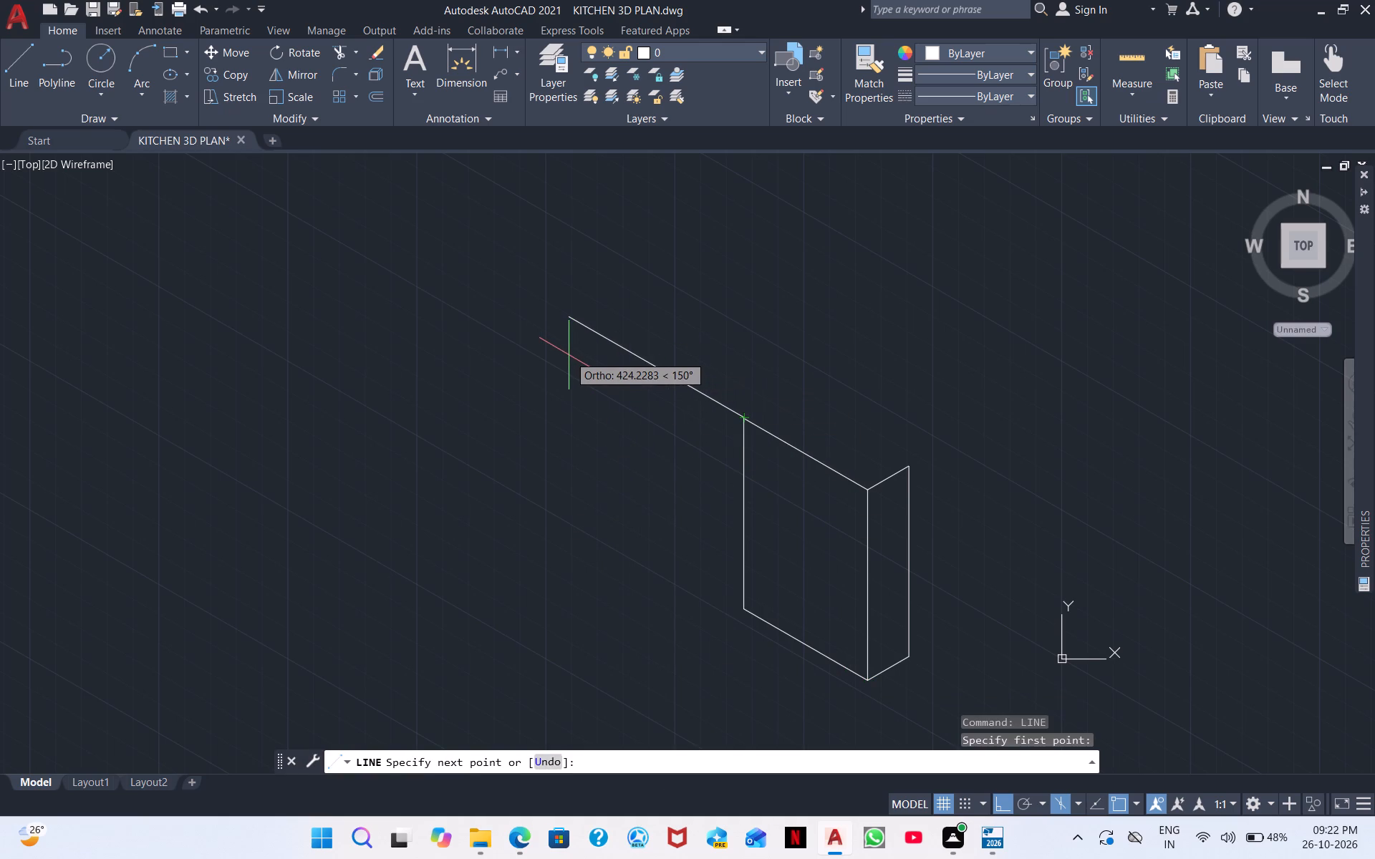
{"action": "type", "text": "200"}
{"action": "key", "text": "Return"}
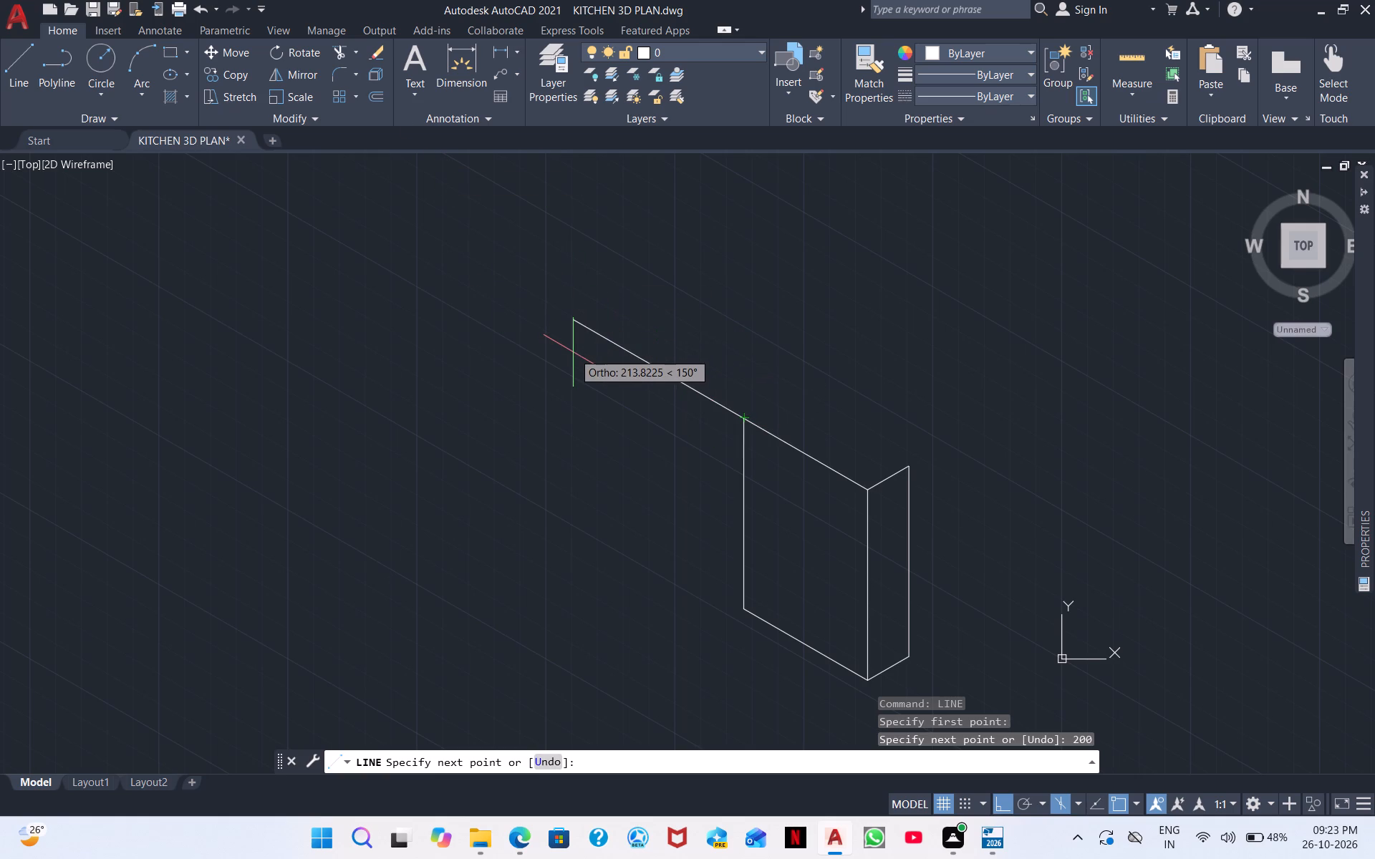
{"action": "type", "text": "200"}
{"action": "key", "text": "Return"}
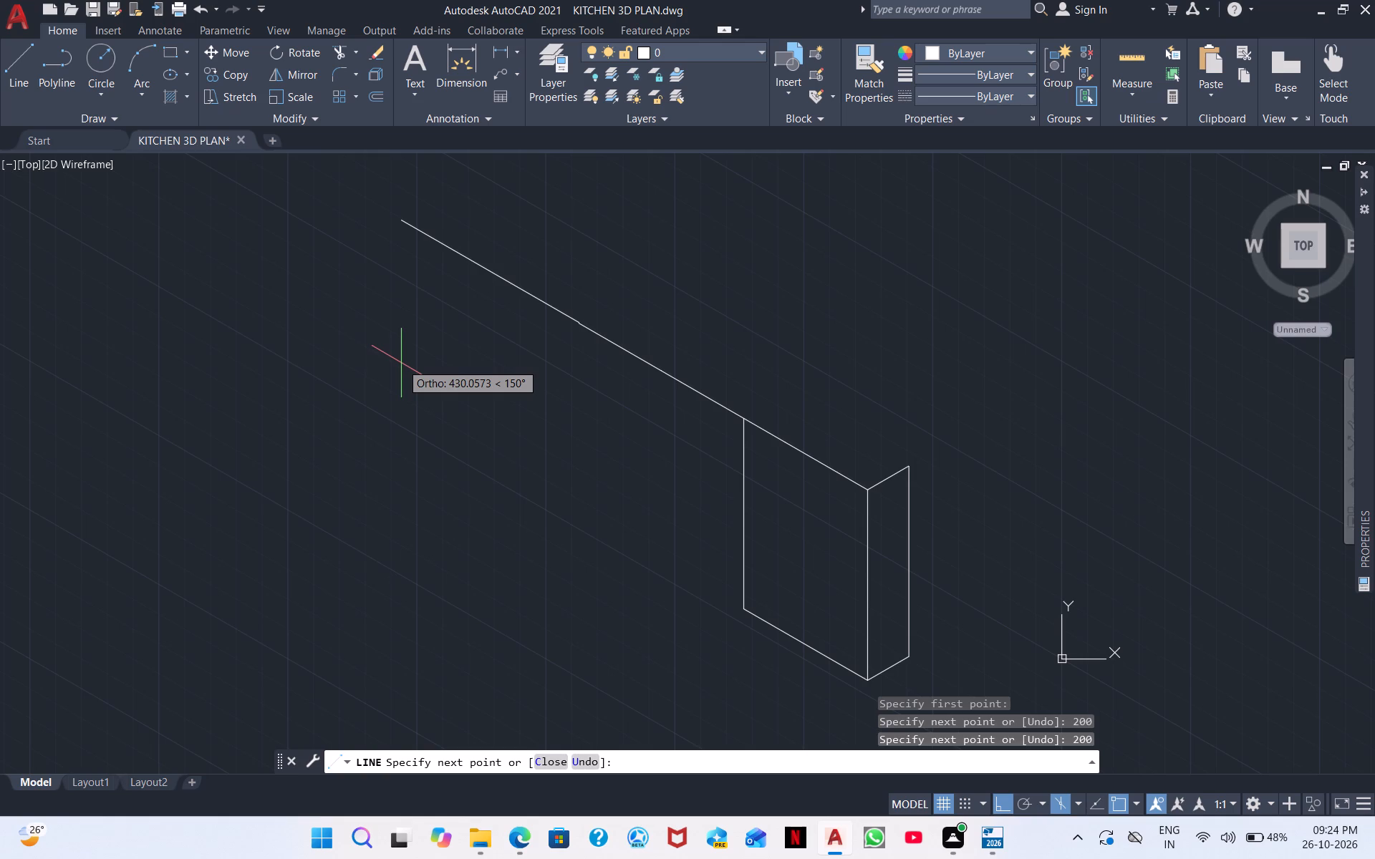
Switch to the top isoplane and continue the outline at 210° with two consecutive 400-unit segments.
{"action": "key", "text": "F5"}
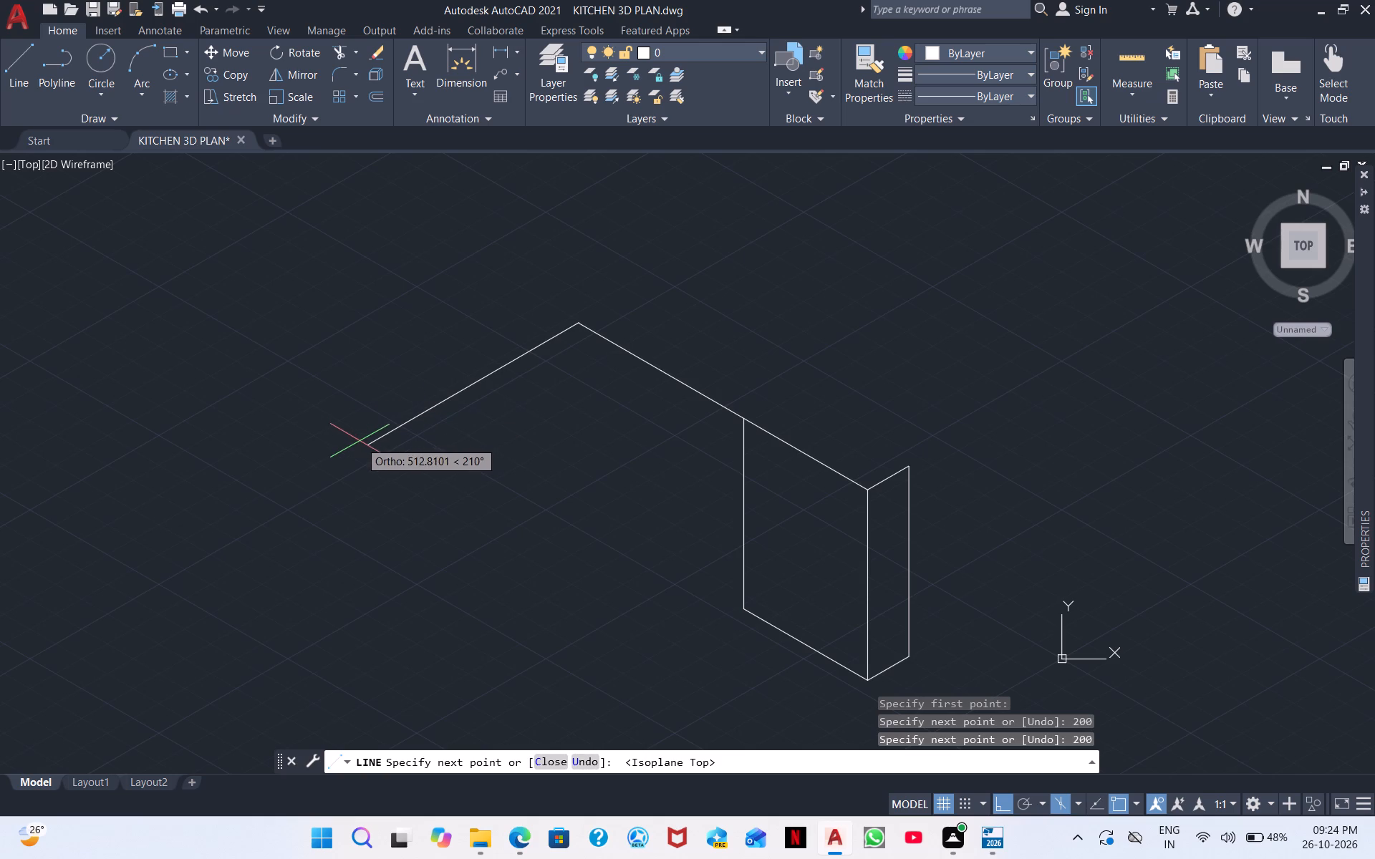
{"action": "key", "text": "4"}
{"action": "key", "text": "0"}
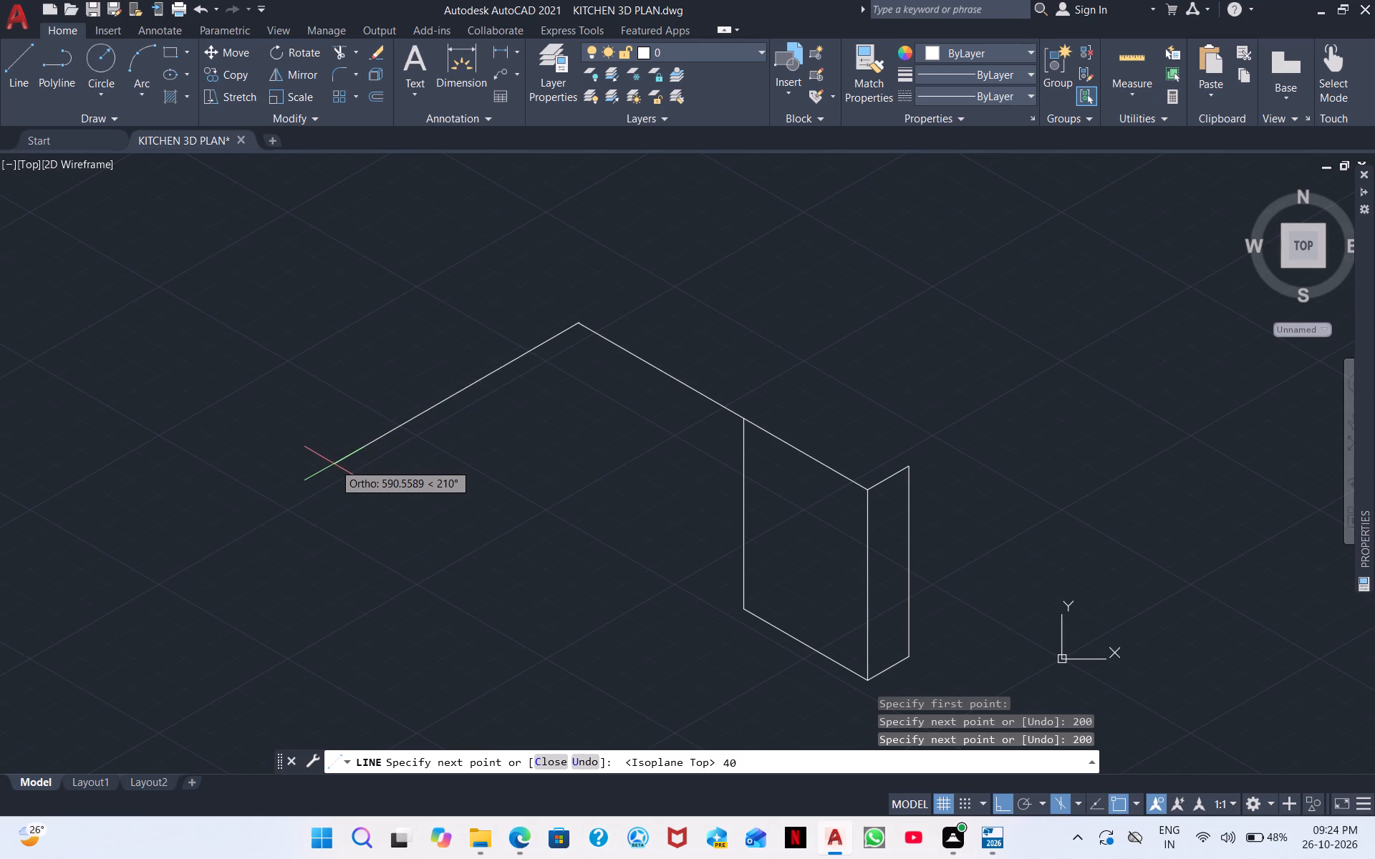
{"action": "key", "text": "0"}
{"action": "key", "text": "Return"}
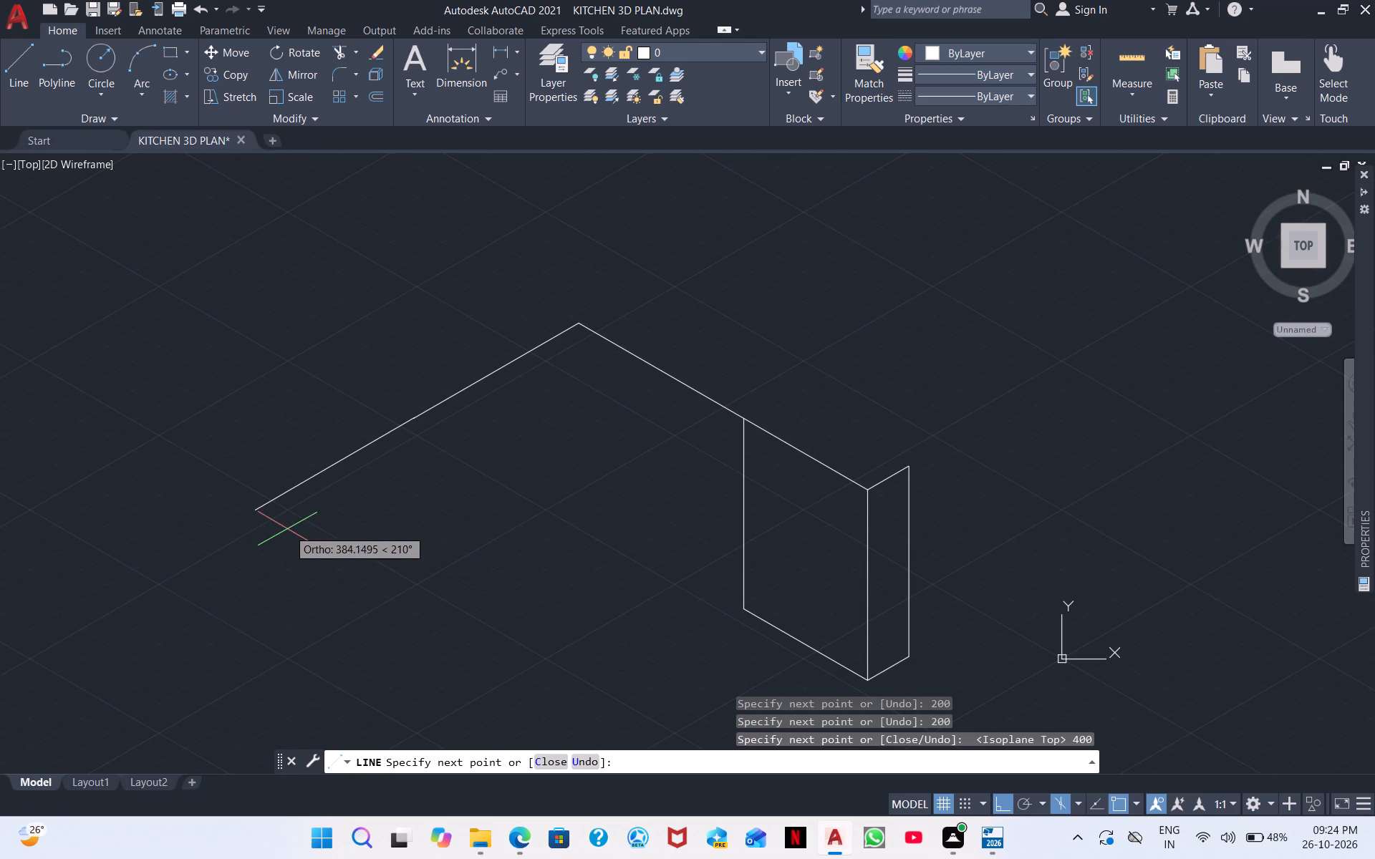
{"action": "type", "text": "400"}
{"action": "key", "text": "Return"}
Switch to the right isoplane, draw a 400-unit vertical line down from the outline's end, and finish the line.
{"action": "scroll", "coordinate": [314, 532], "scroll_direction": "down", "scroll_amount": 3}
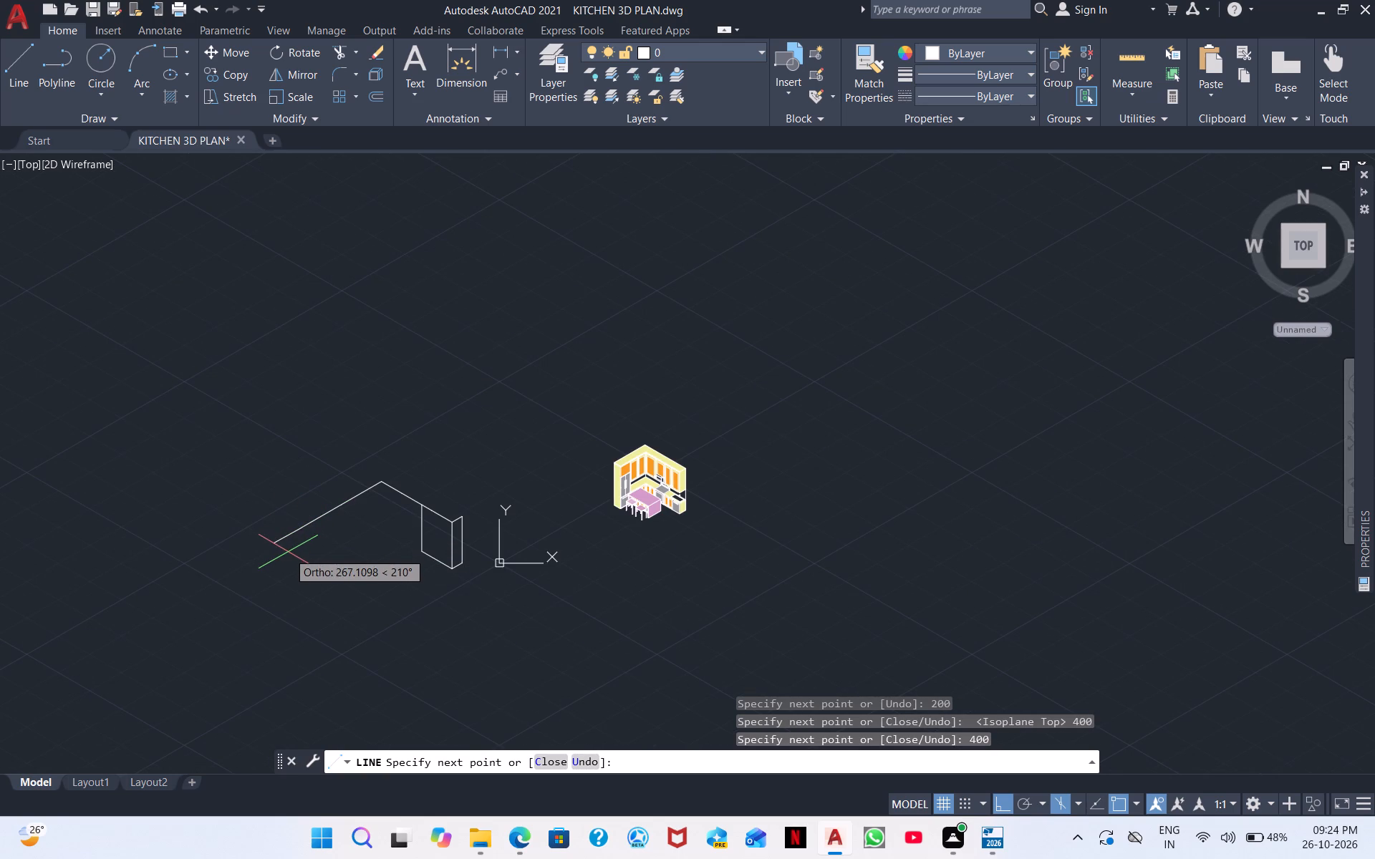
{"action": "key", "text": "F5"}
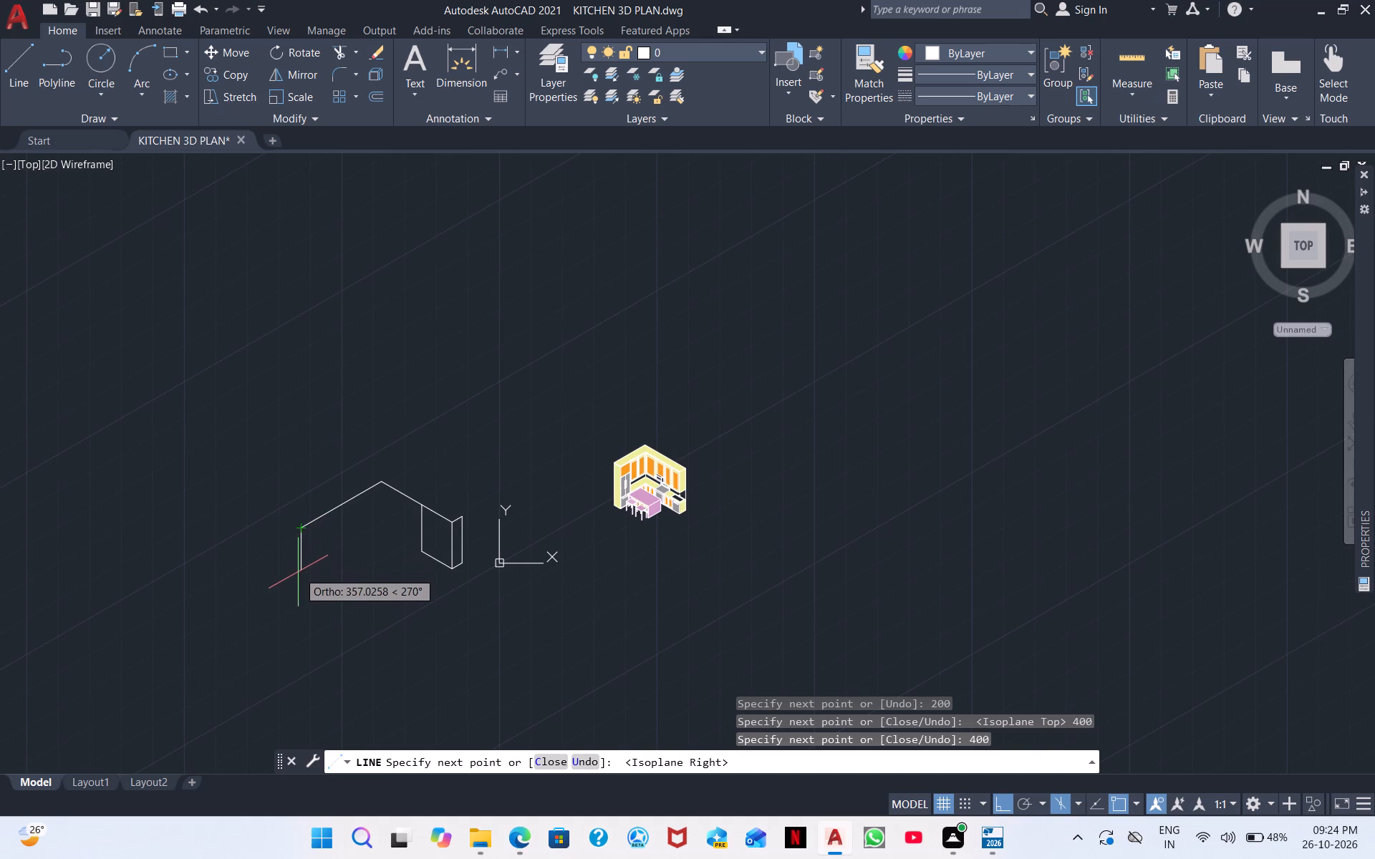
{"action": "scroll", "coordinate": [304, 581], "scroll_direction": "up", "scroll_amount": 2}
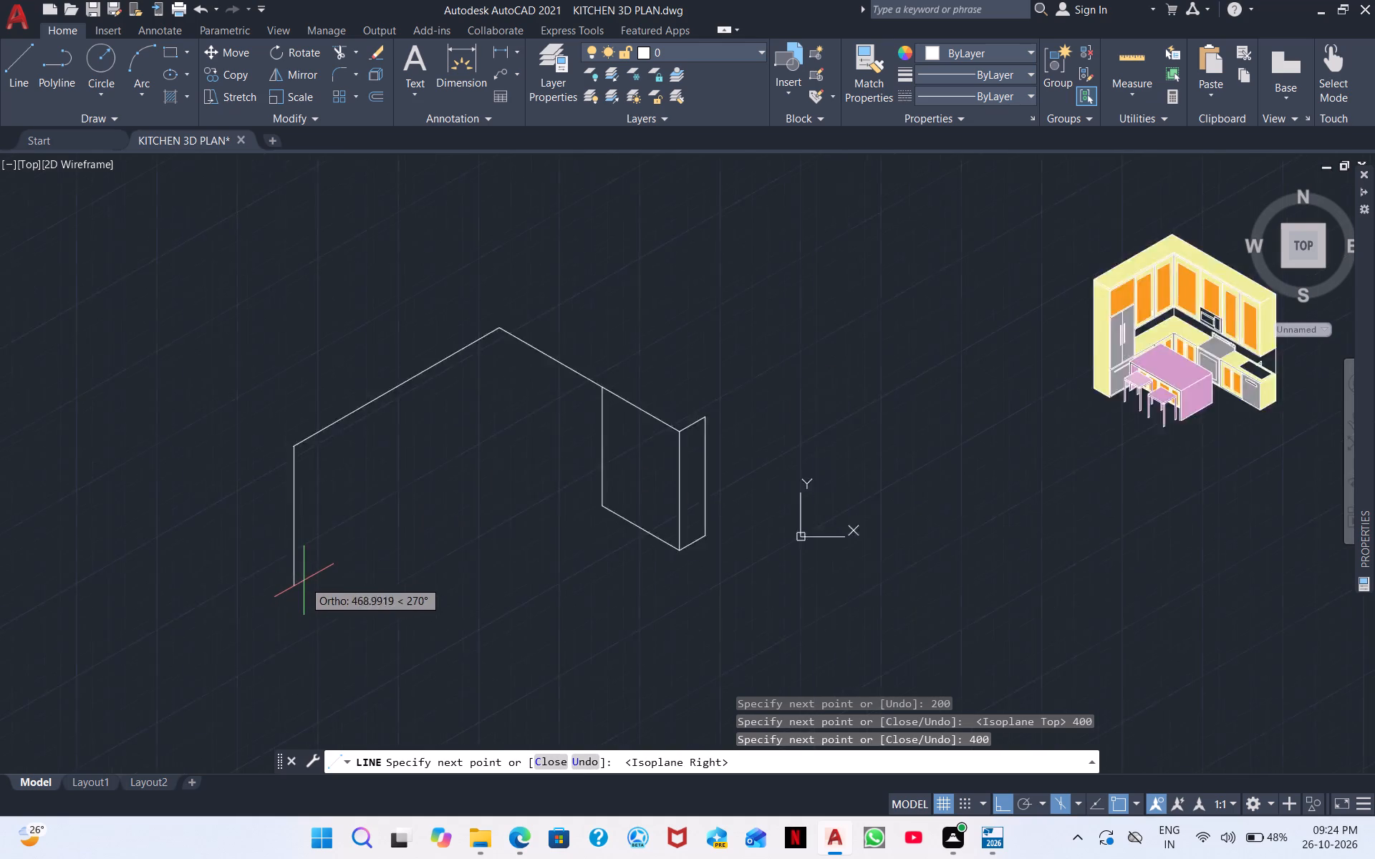
{"action": "scroll", "coordinate": [304, 581], "scroll_direction": "up", "scroll_amount": 1}
{"action": "scroll", "coordinate": [349, 469], "scroll_direction": "down", "scroll_amount": 2}
{"action": "scroll", "coordinate": [337, 482], "scroll_direction": "up", "scroll_amount": 2}
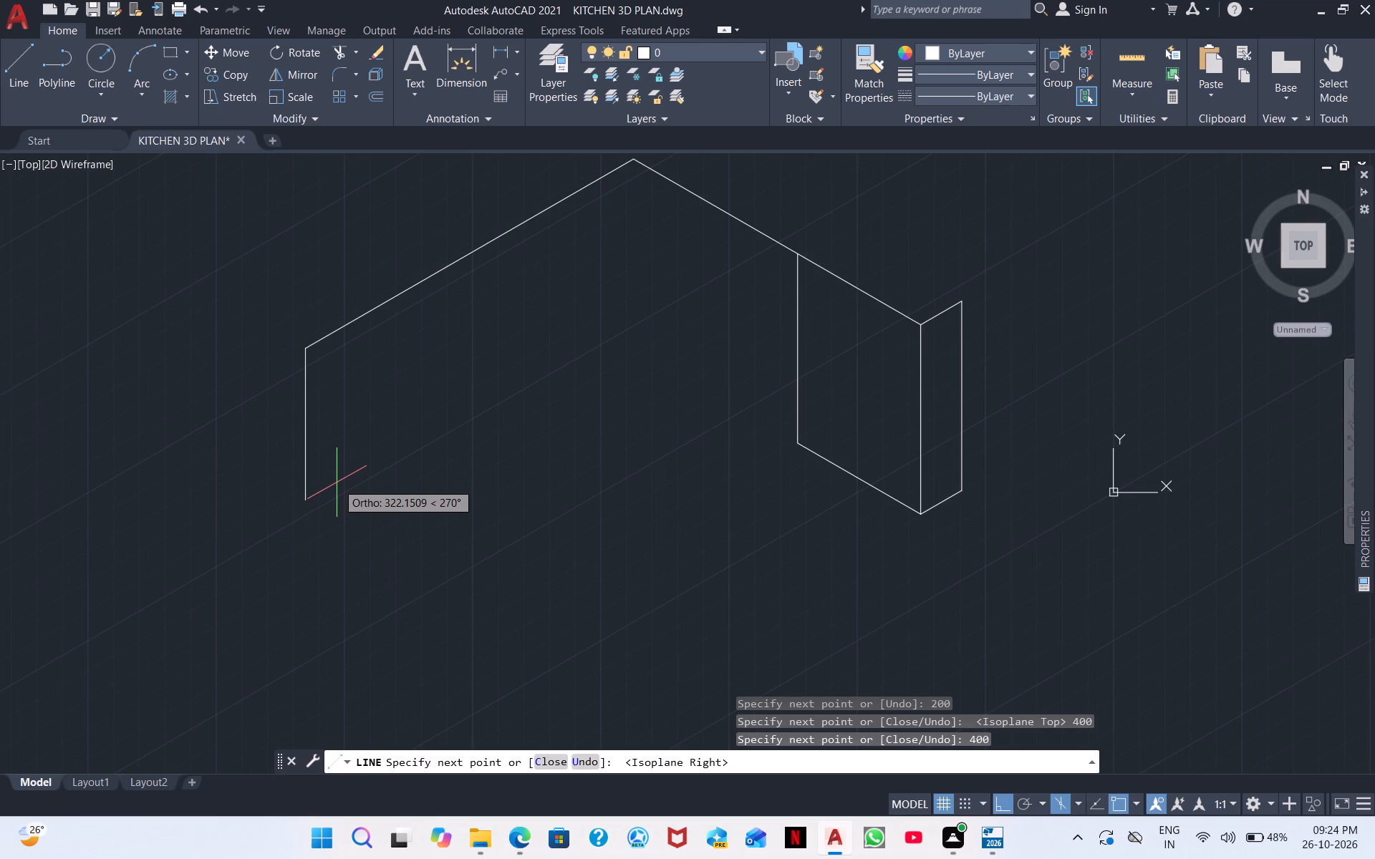
{"action": "scroll", "coordinate": [337, 482], "scroll_direction": "up", "scroll_amount": 1}
{"action": "type", "text": "400"}
{"action": "key", "text": "Return"}
{"action": "scroll", "coordinate": [339, 472], "scroll_direction": "down", "scroll_amount": 3}
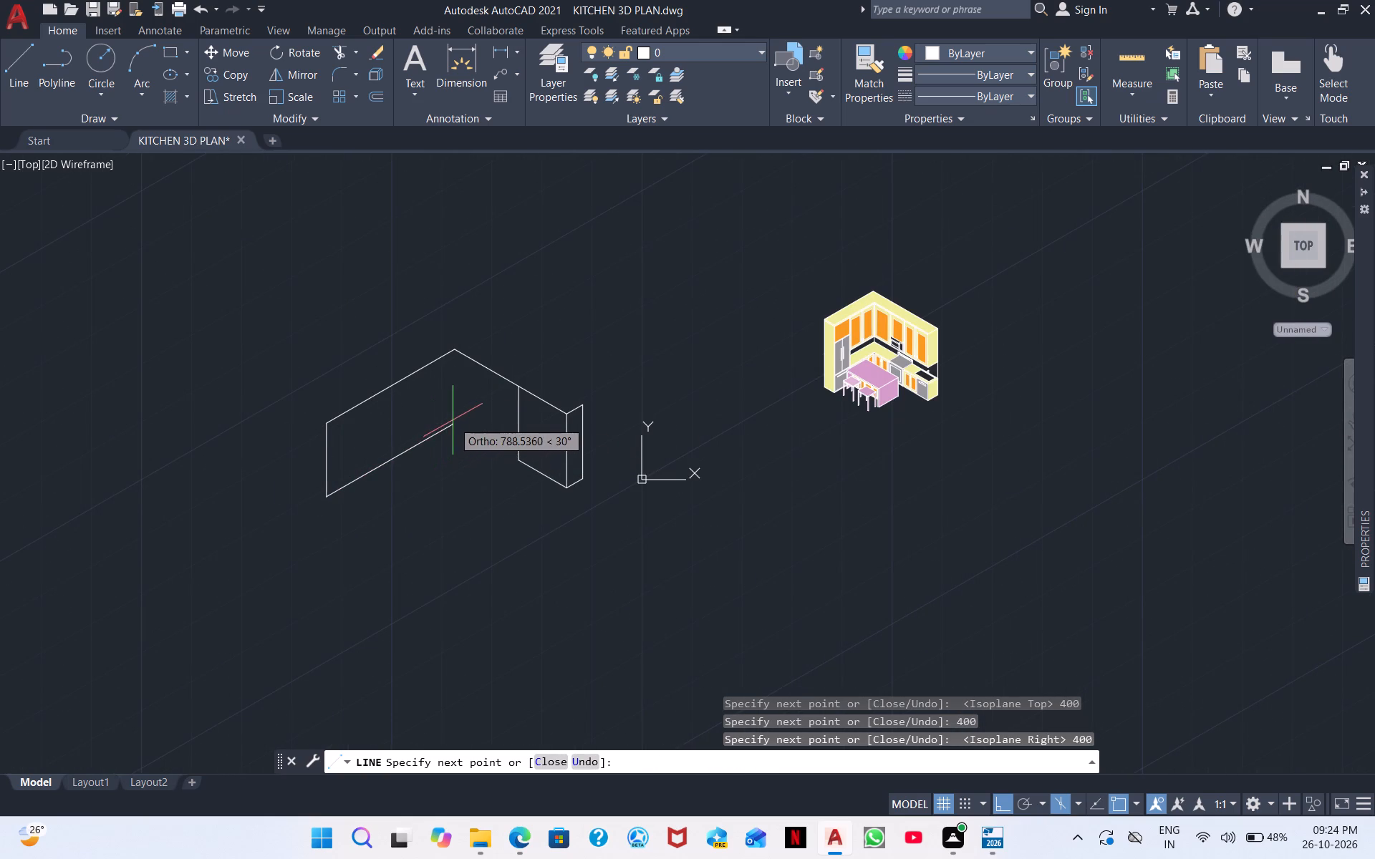
{"action": "key", "text": "Escape"}
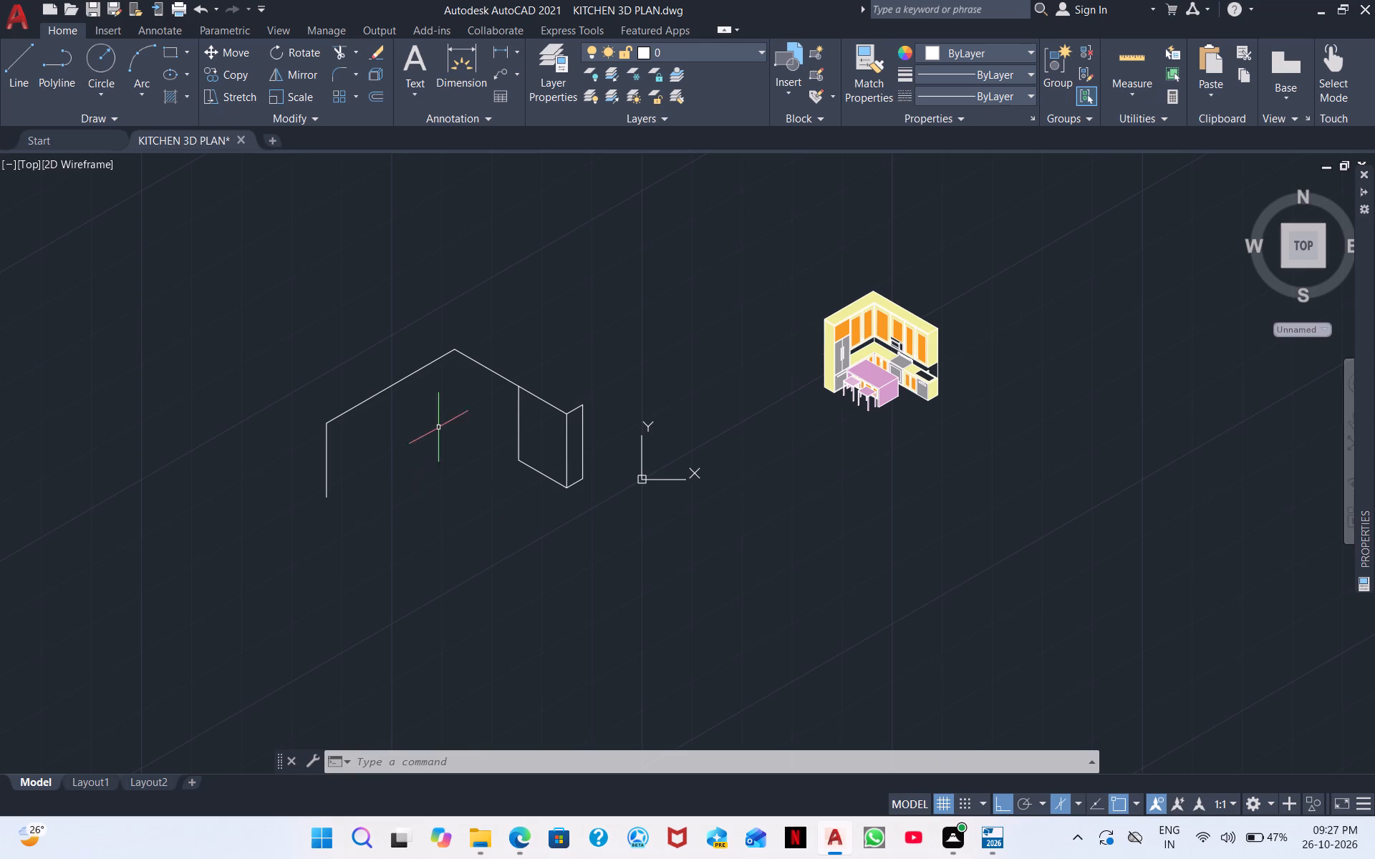
Draw a vertical line from the back corner down to base level and connect it along the base to the existing 300-unit edge.
{"action": "scroll", "coordinate": [344, 462], "scroll_direction": "up", "scroll_amount": 1}
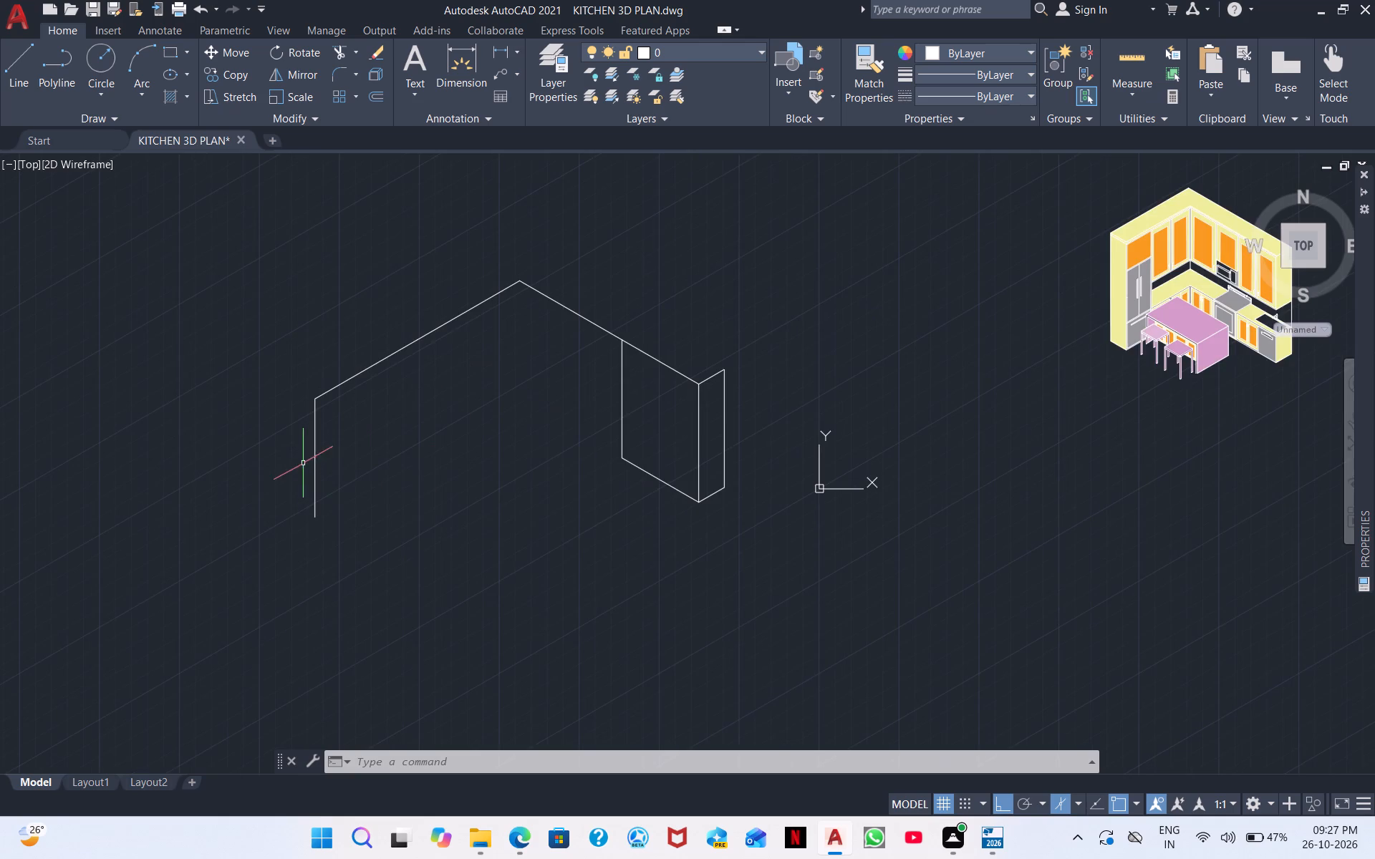
{"action": "scroll", "coordinate": [368, 477], "scroll_direction": "up", "scroll_amount": 1}
{"action": "middle_click_drag", "start_coordinate": [419, 428], "coordinate": [375, 524]}
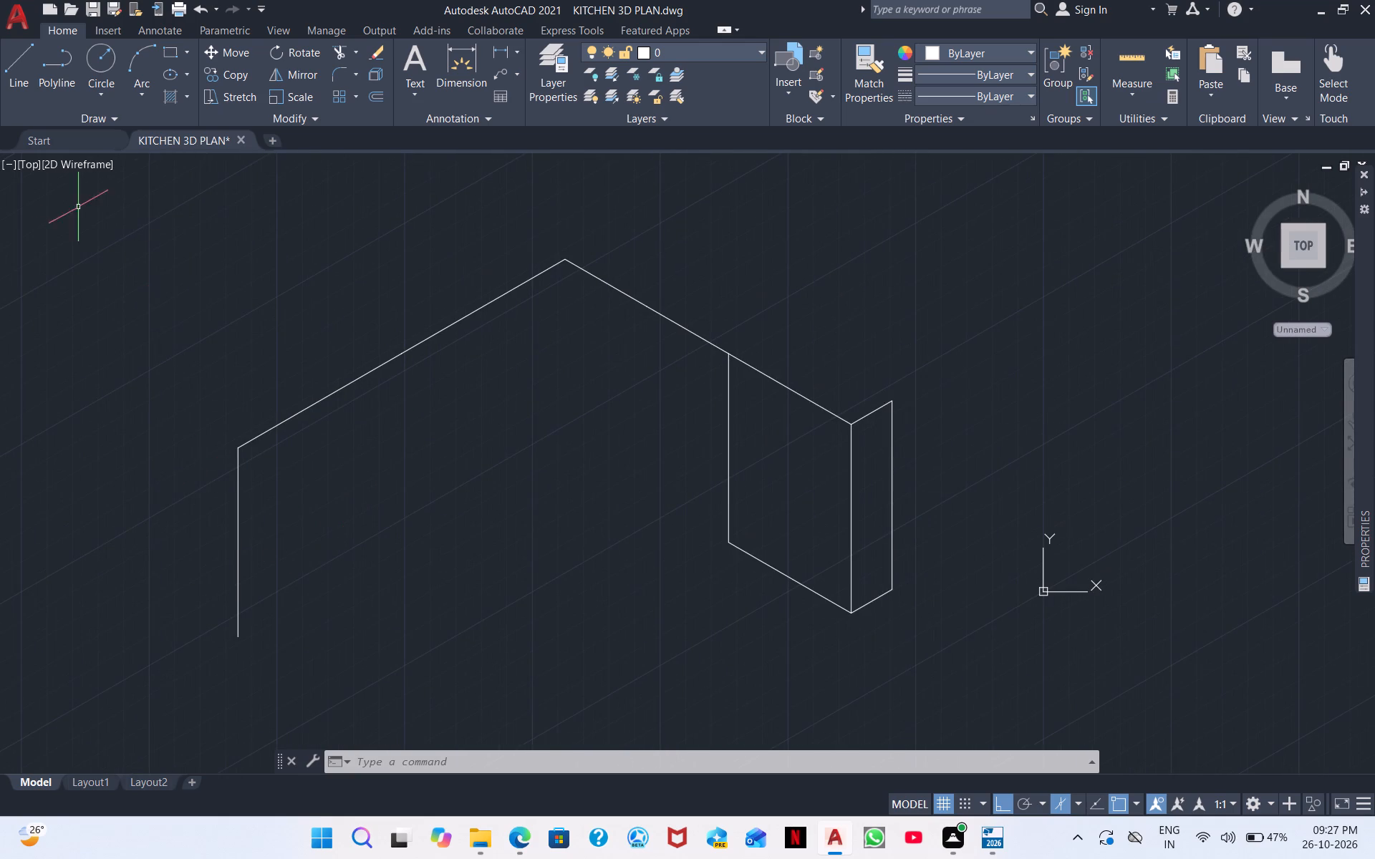
{"action": "left_click", "coordinate": [25, 92]}
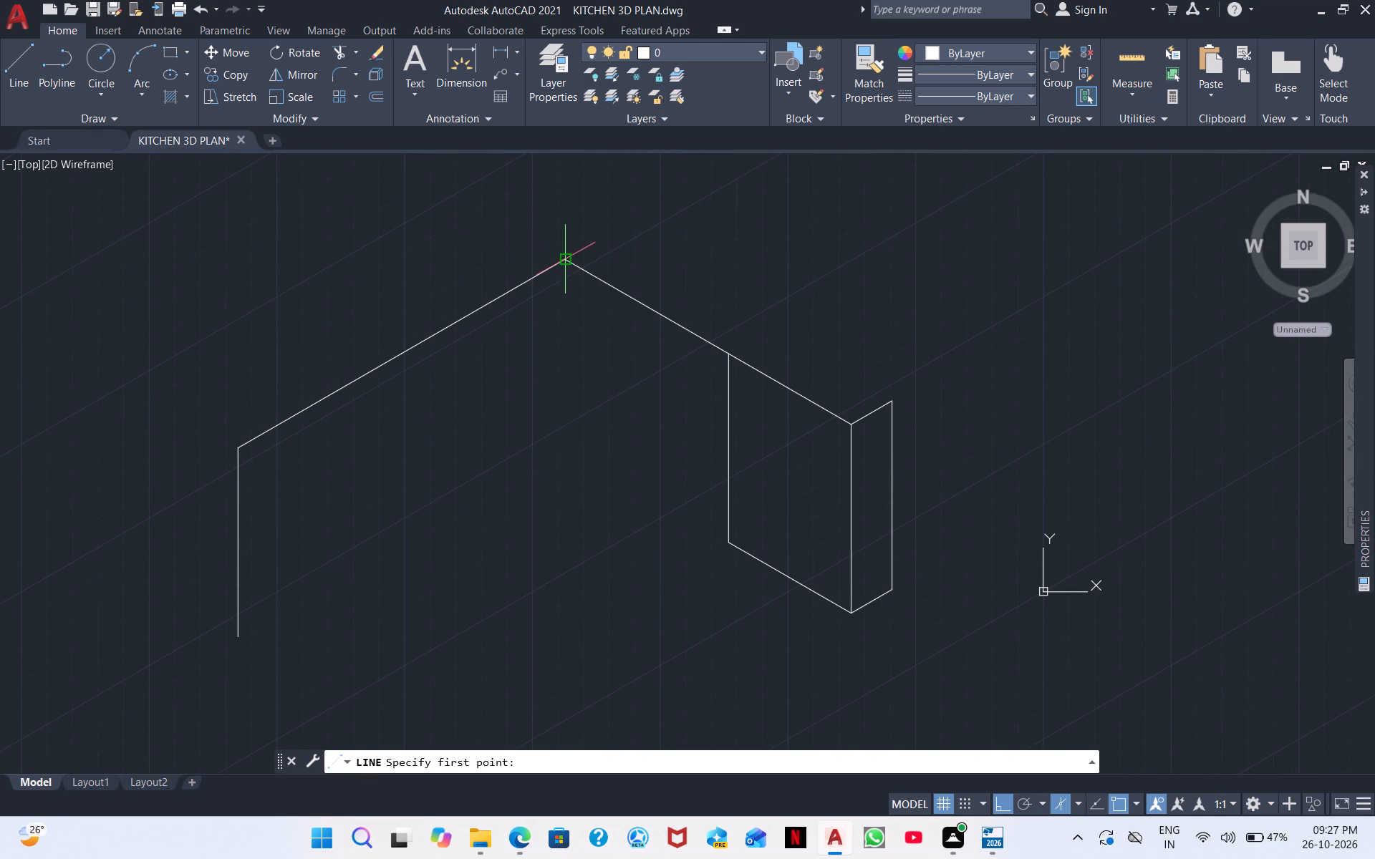
{"action": "left_click", "coordinate": [561, 258]}
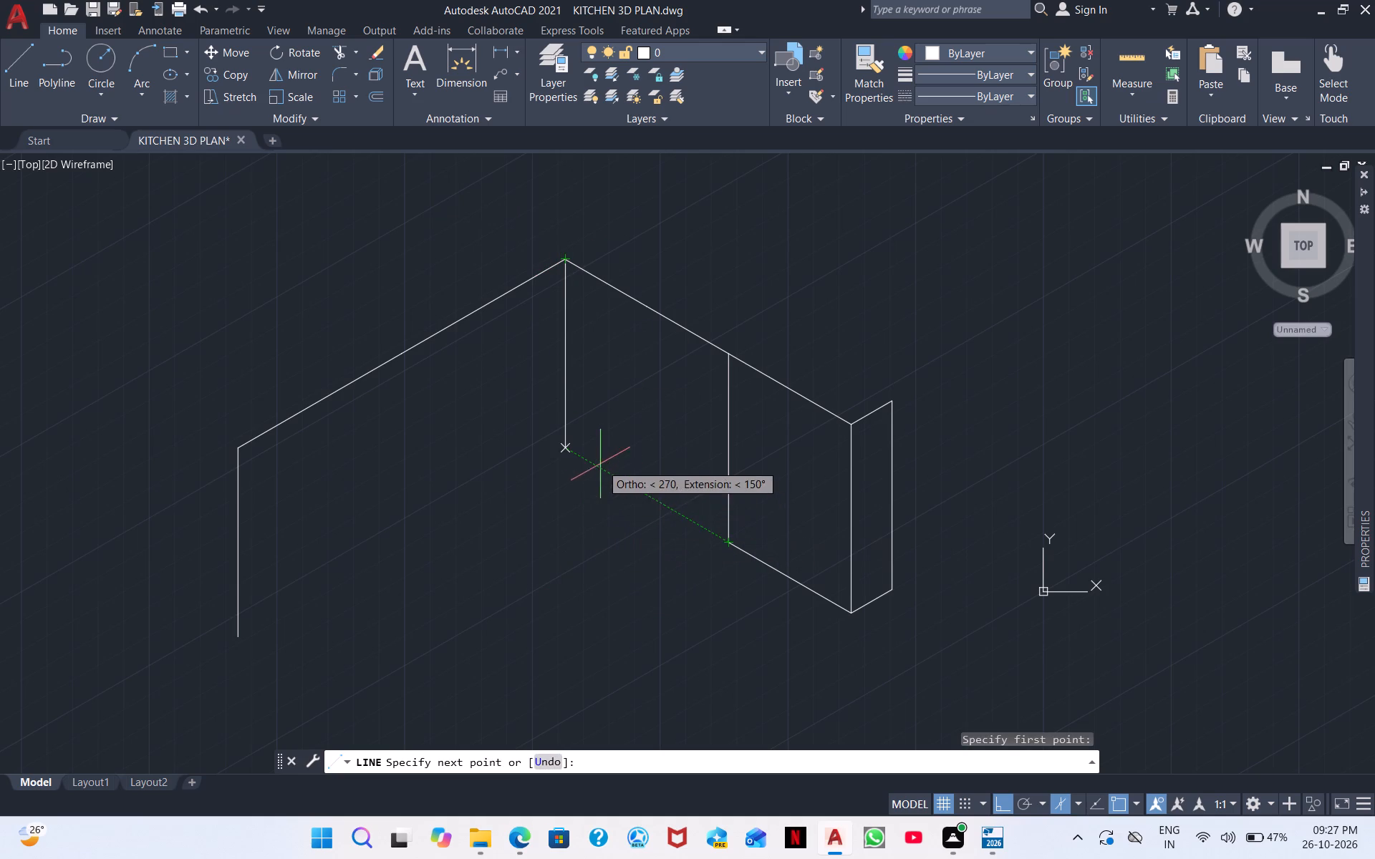
{"action": "left_click", "coordinate": [567, 450]}
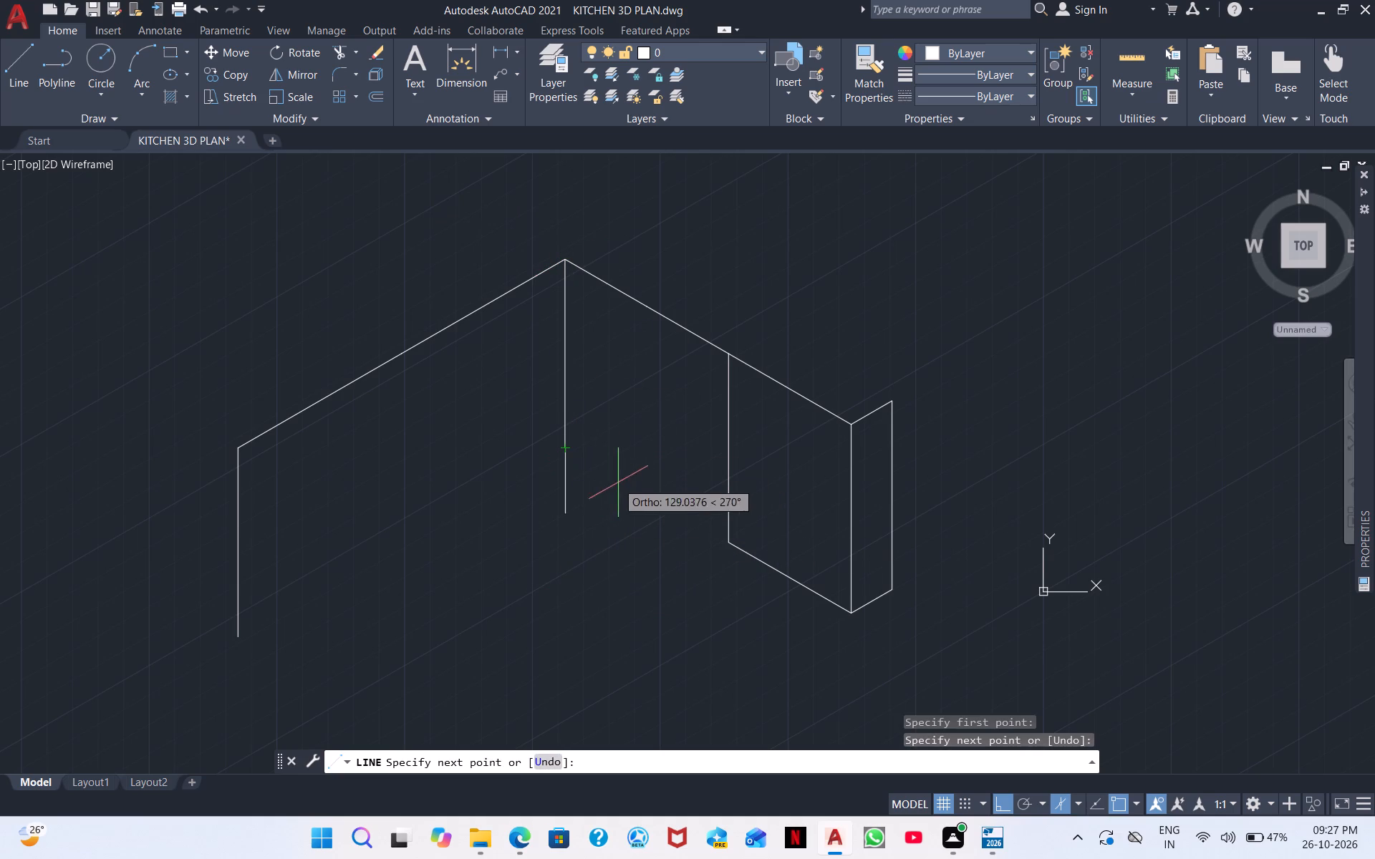
{"action": "left_click", "coordinate": [721, 548]}
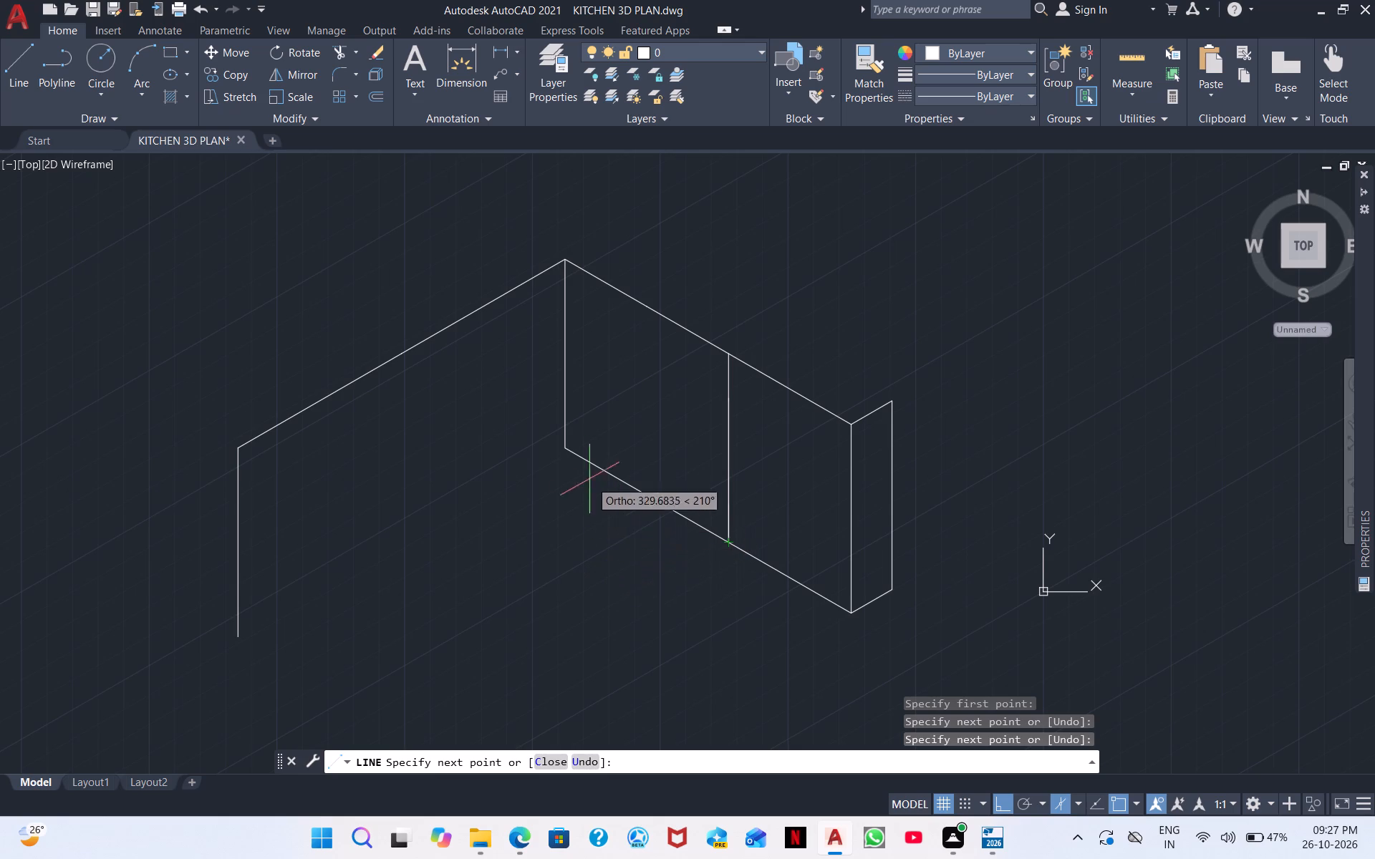
{"action": "right_click", "coordinate": [597, 526]}
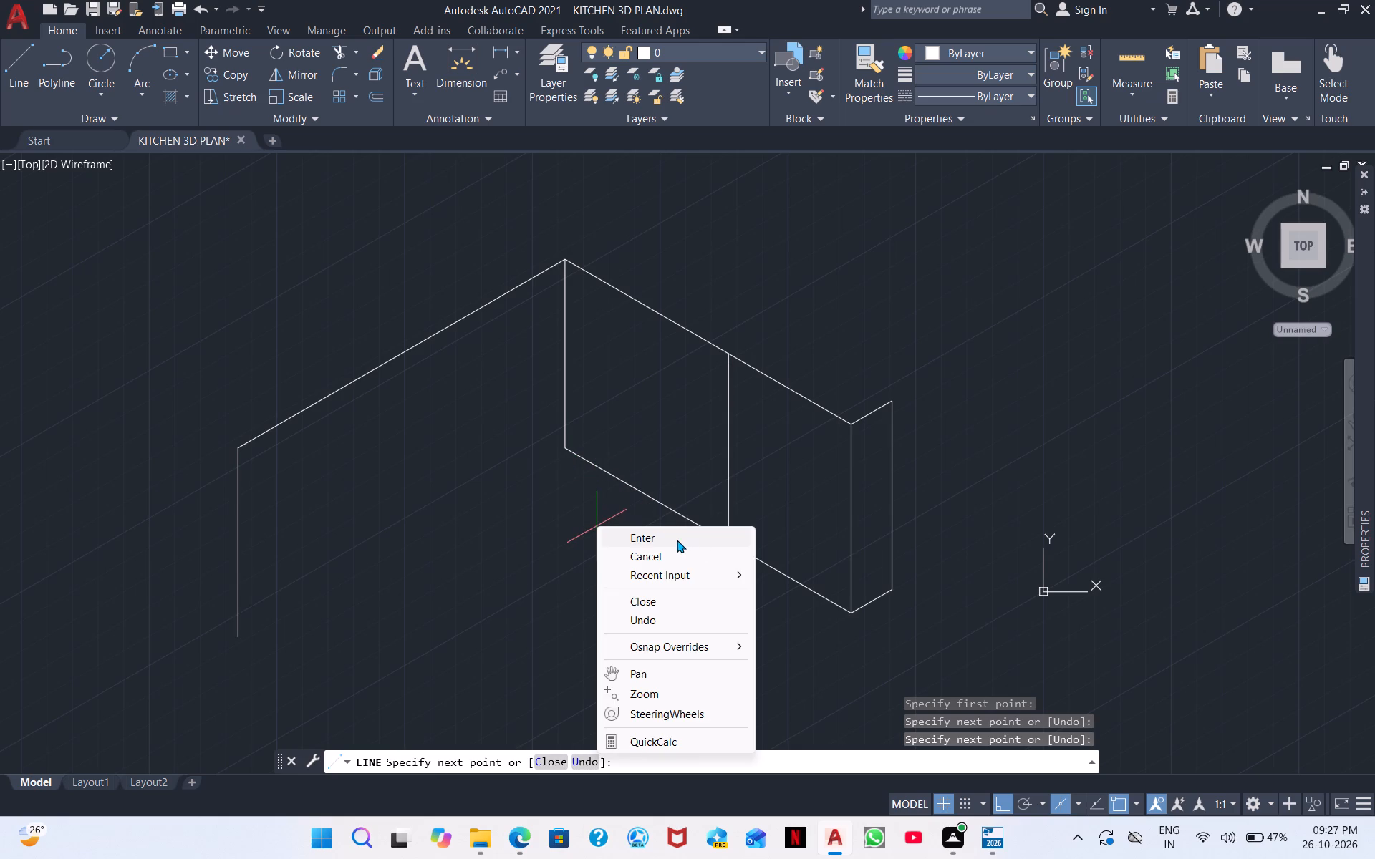
{"action": "left_click", "coordinate": [677, 540]}
Draw the second wall's base line from the lower back corner to the bottom of the far vertical edge.
{"action": "right_click", "coordinate": [526, 550]}
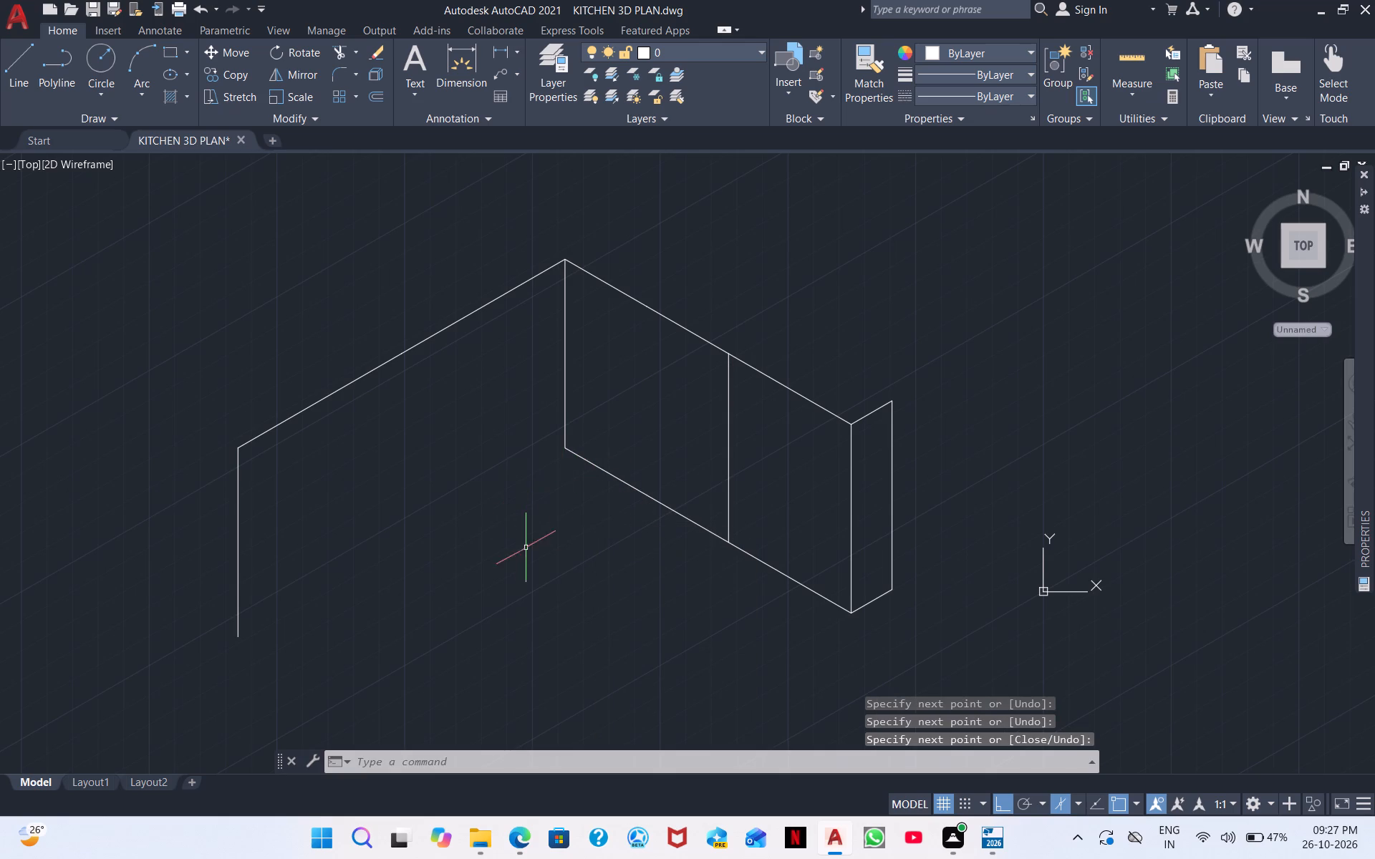
{"action": "left_click", "coordinate": [641, 226]}
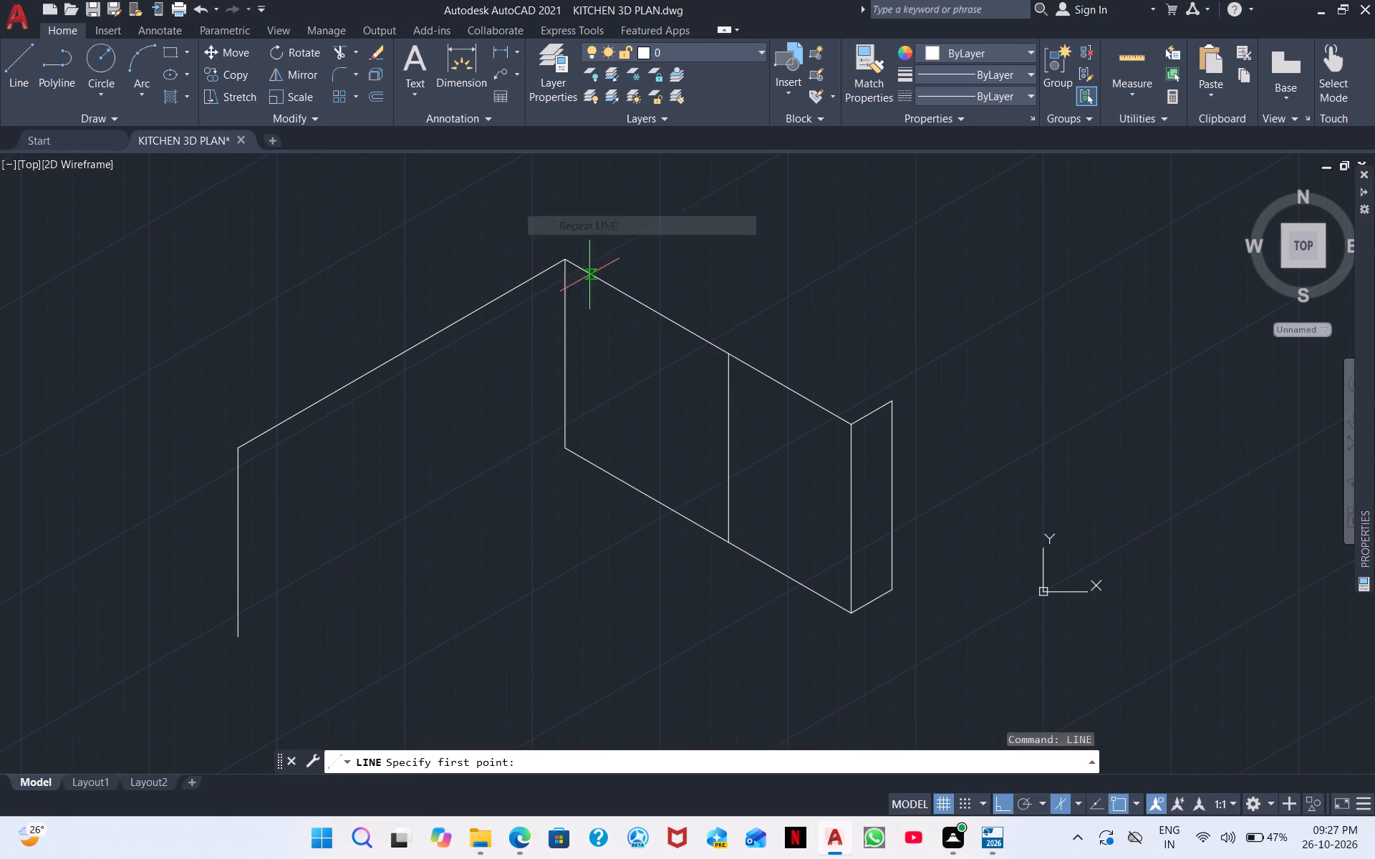
{"action": "left_click", "coordinate": [560, 452]}
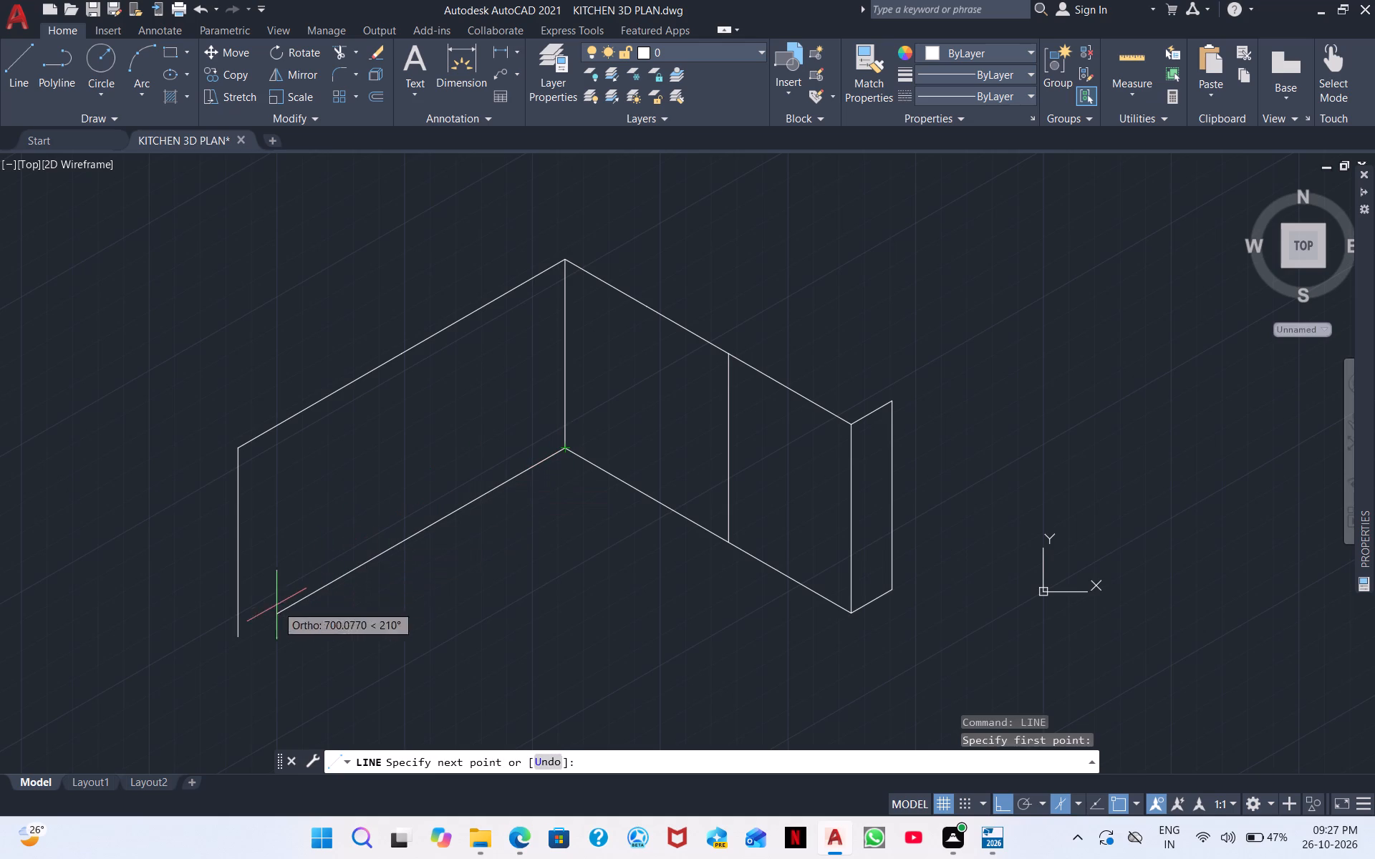
{"action": "middle_click_drag", "start_coordinate": [249, 623], "coordinate": [387, 585]}
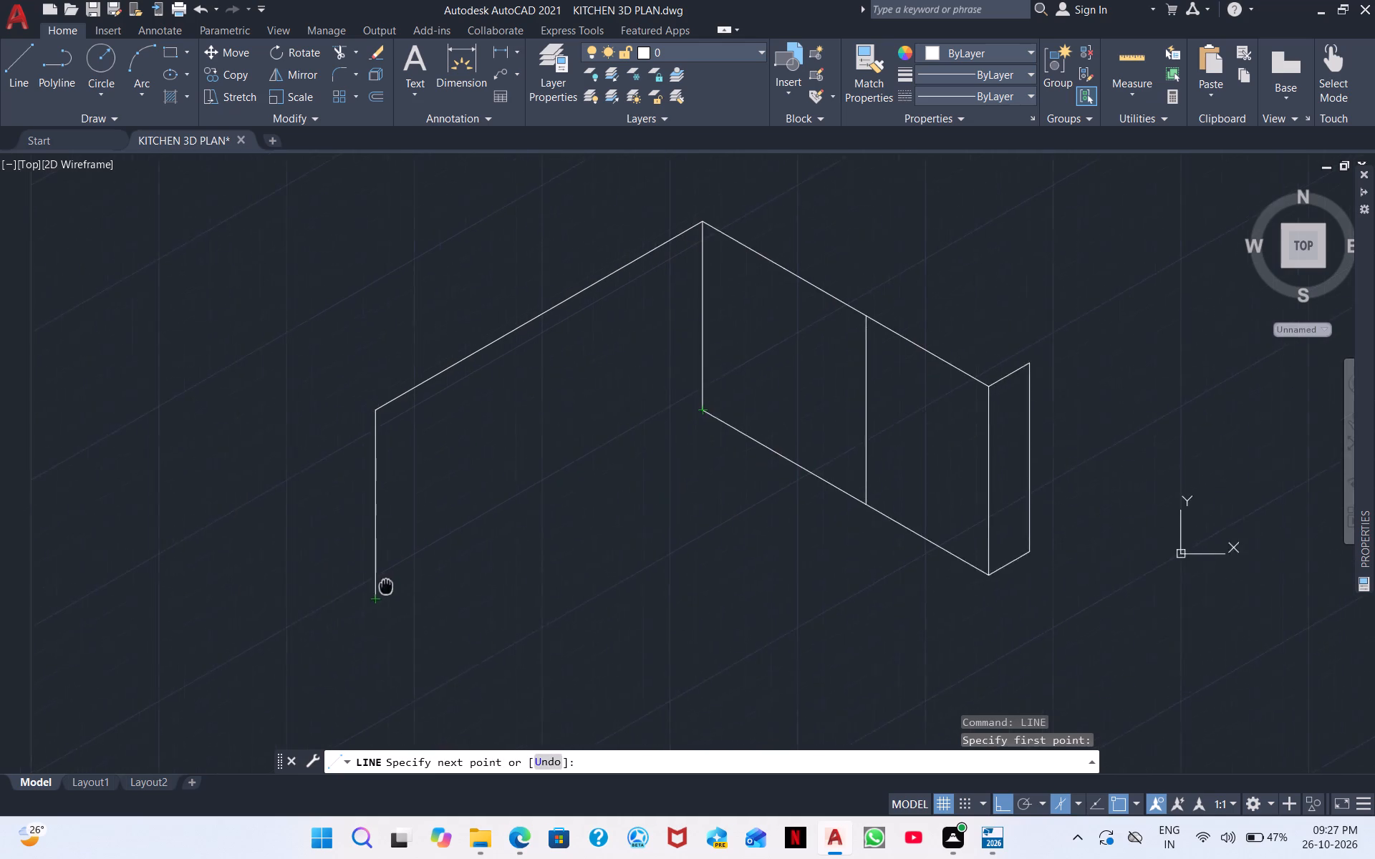
{"action": "middle_click_drag", "start_coordinate": [387, 585], "coordinate": [456, 557]}
{"action": "left_click", "coordinate": [445, 570]}
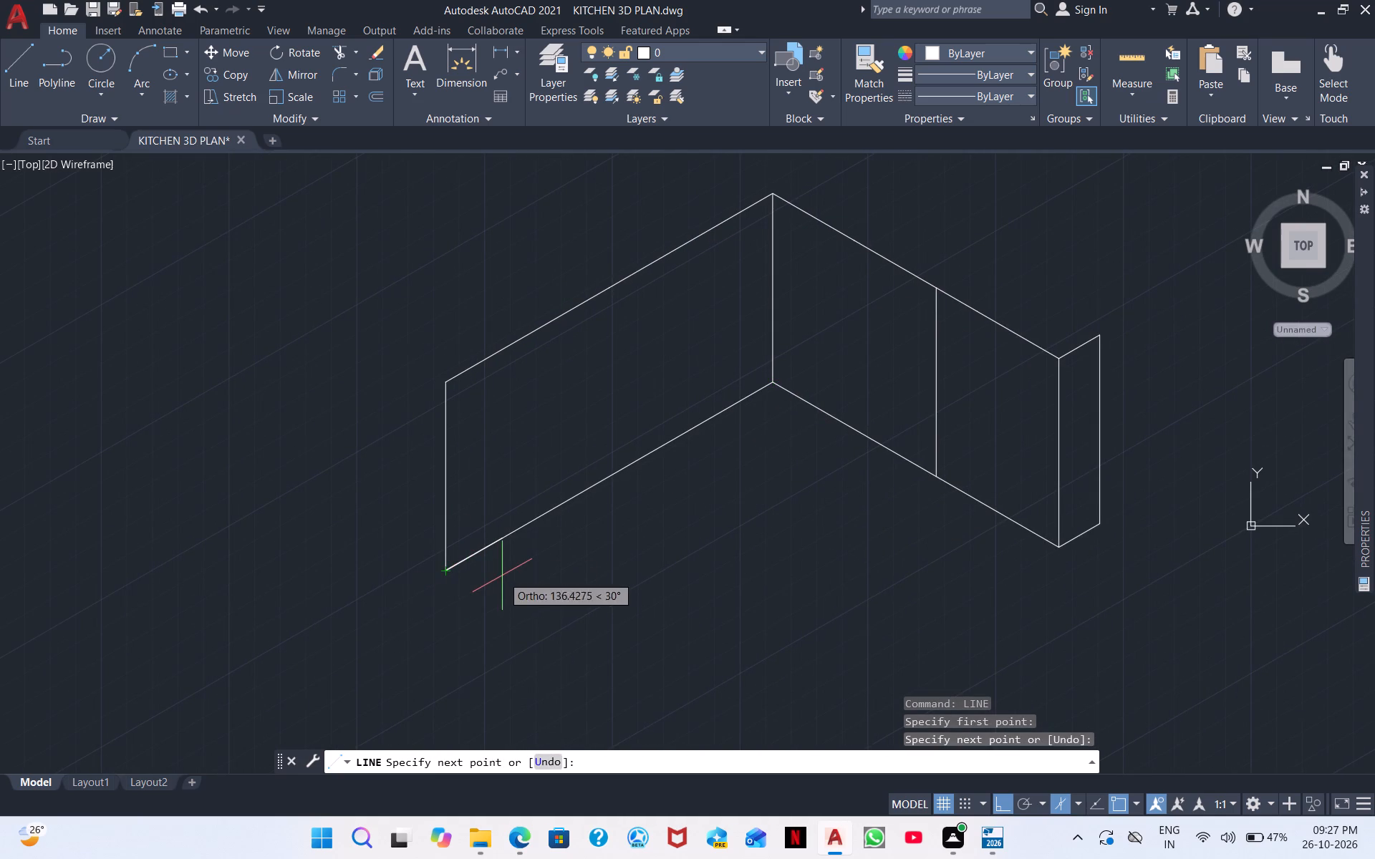
{"action": "right_click", "coordinate": [502, 576]}
{"action": "left_click", "coordinate": [561, 584]}
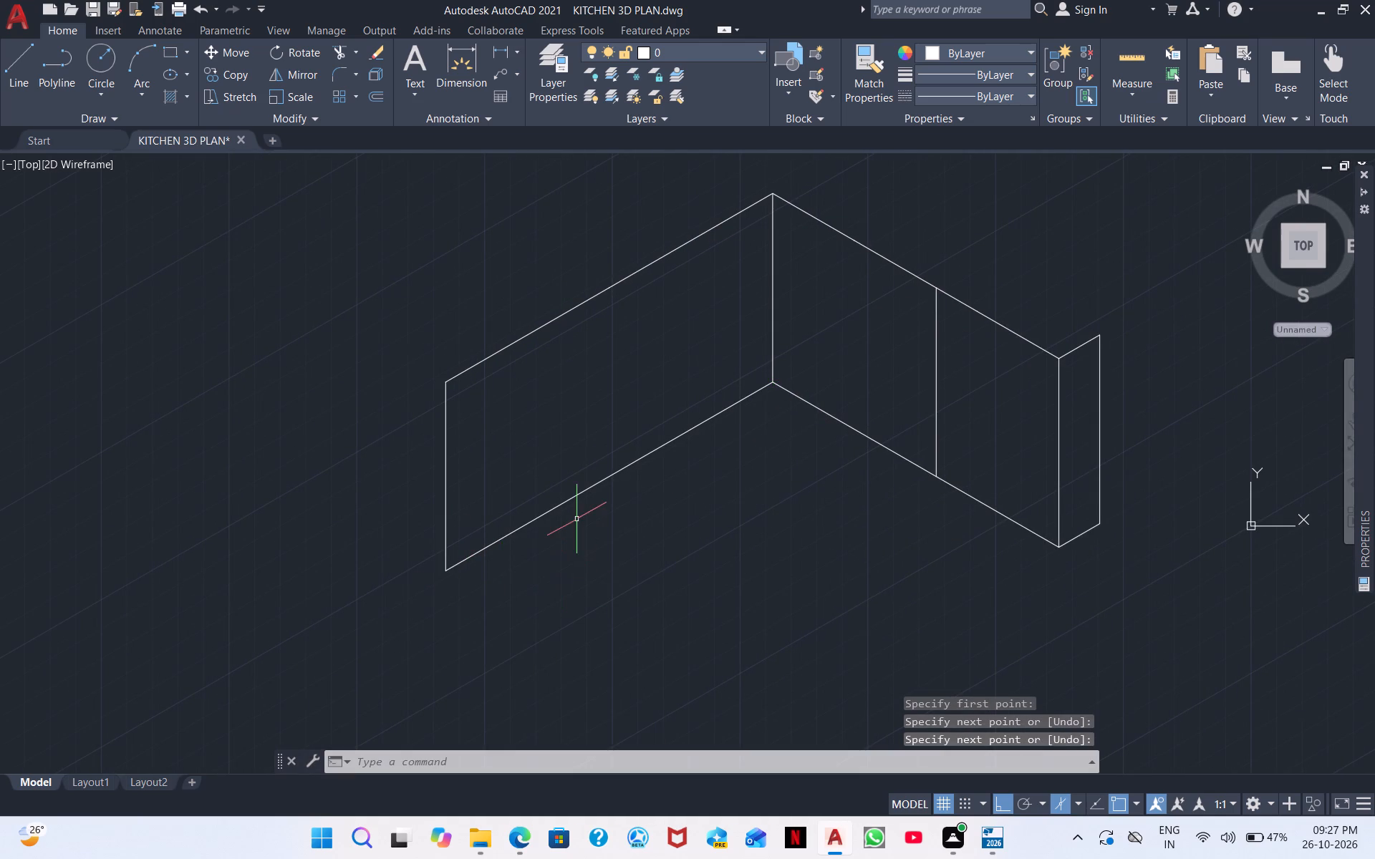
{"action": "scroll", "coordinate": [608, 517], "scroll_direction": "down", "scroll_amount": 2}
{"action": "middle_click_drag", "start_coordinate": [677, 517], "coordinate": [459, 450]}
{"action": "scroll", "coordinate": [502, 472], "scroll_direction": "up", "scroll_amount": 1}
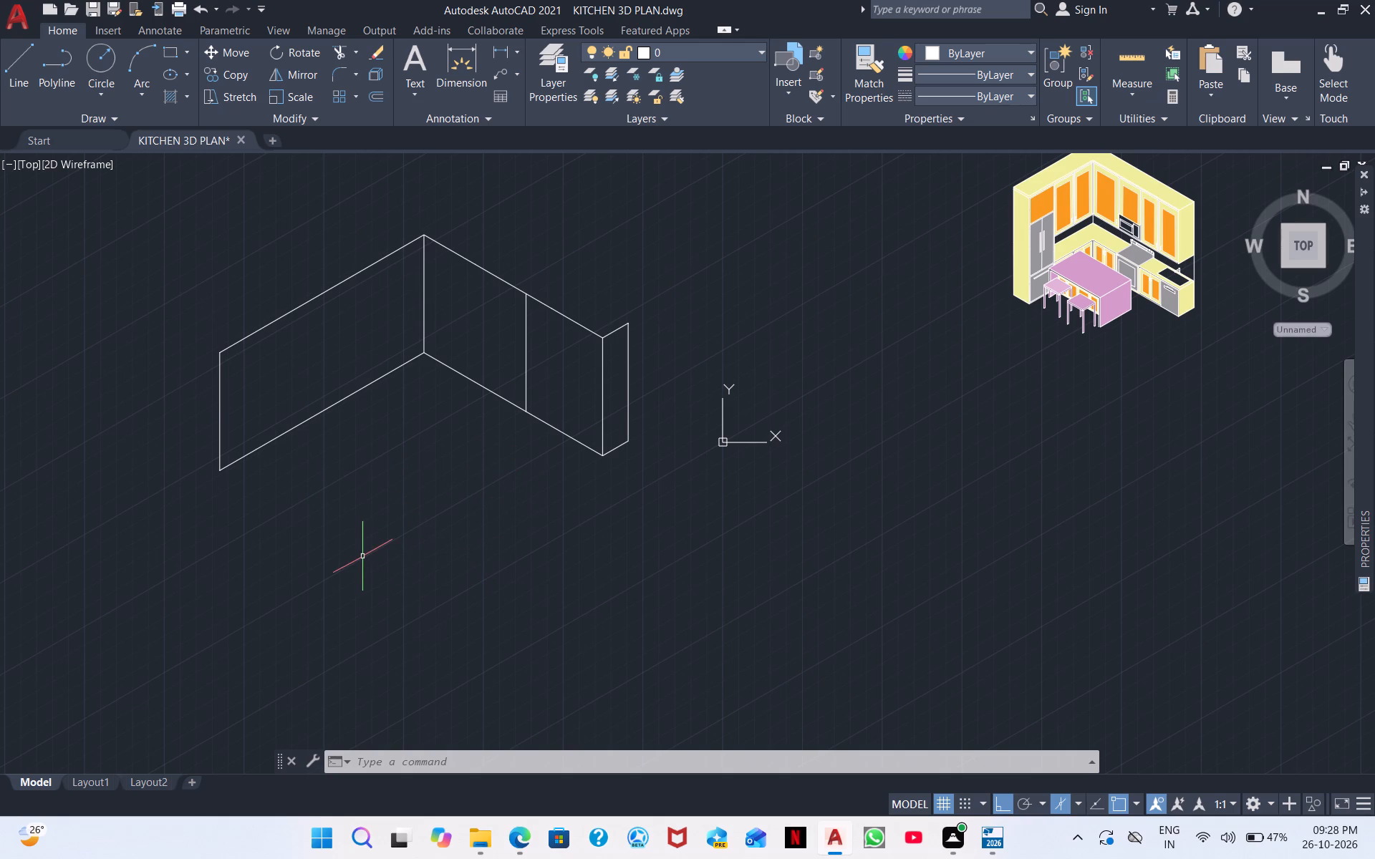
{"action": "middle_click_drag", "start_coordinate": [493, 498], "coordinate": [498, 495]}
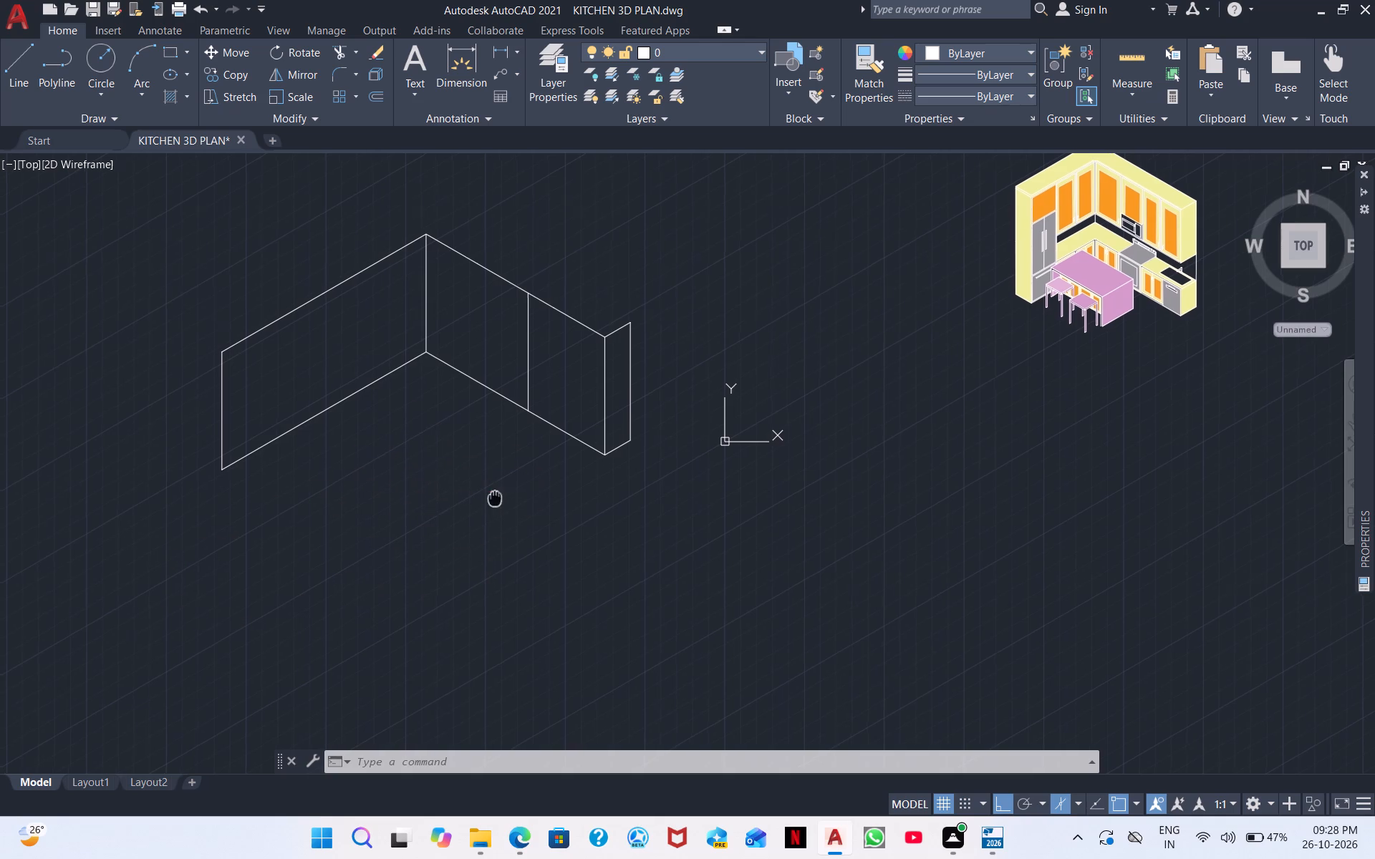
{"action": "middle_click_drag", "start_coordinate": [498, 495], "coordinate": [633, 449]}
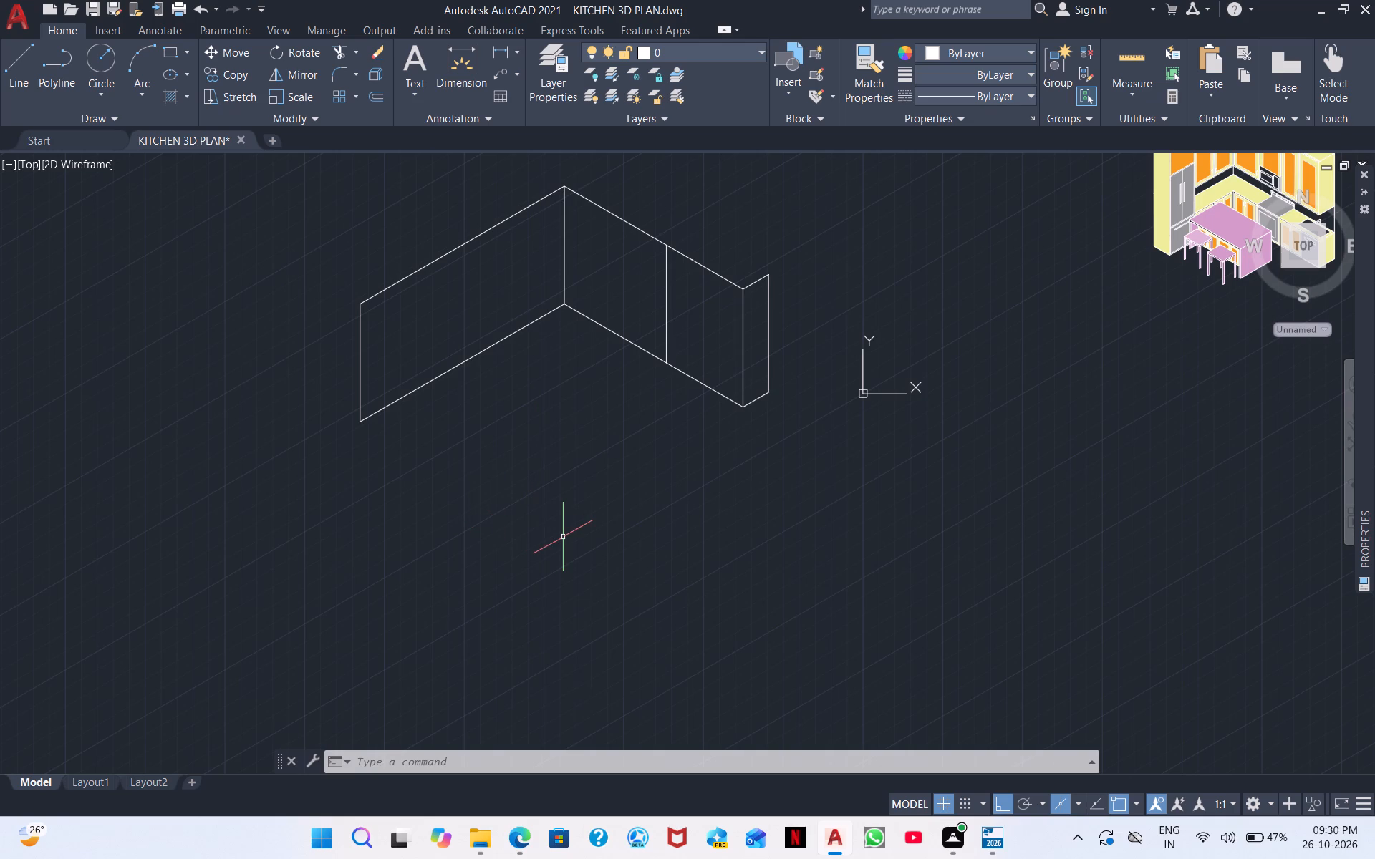
On the left isoplane, draw a 100-unit line at 150° from the first wall's upper front corner, then a vertical down past base level.
{"action": "middle_click_drag", "start_coordinate": [524, 500], "coordinate": [532, 558]}
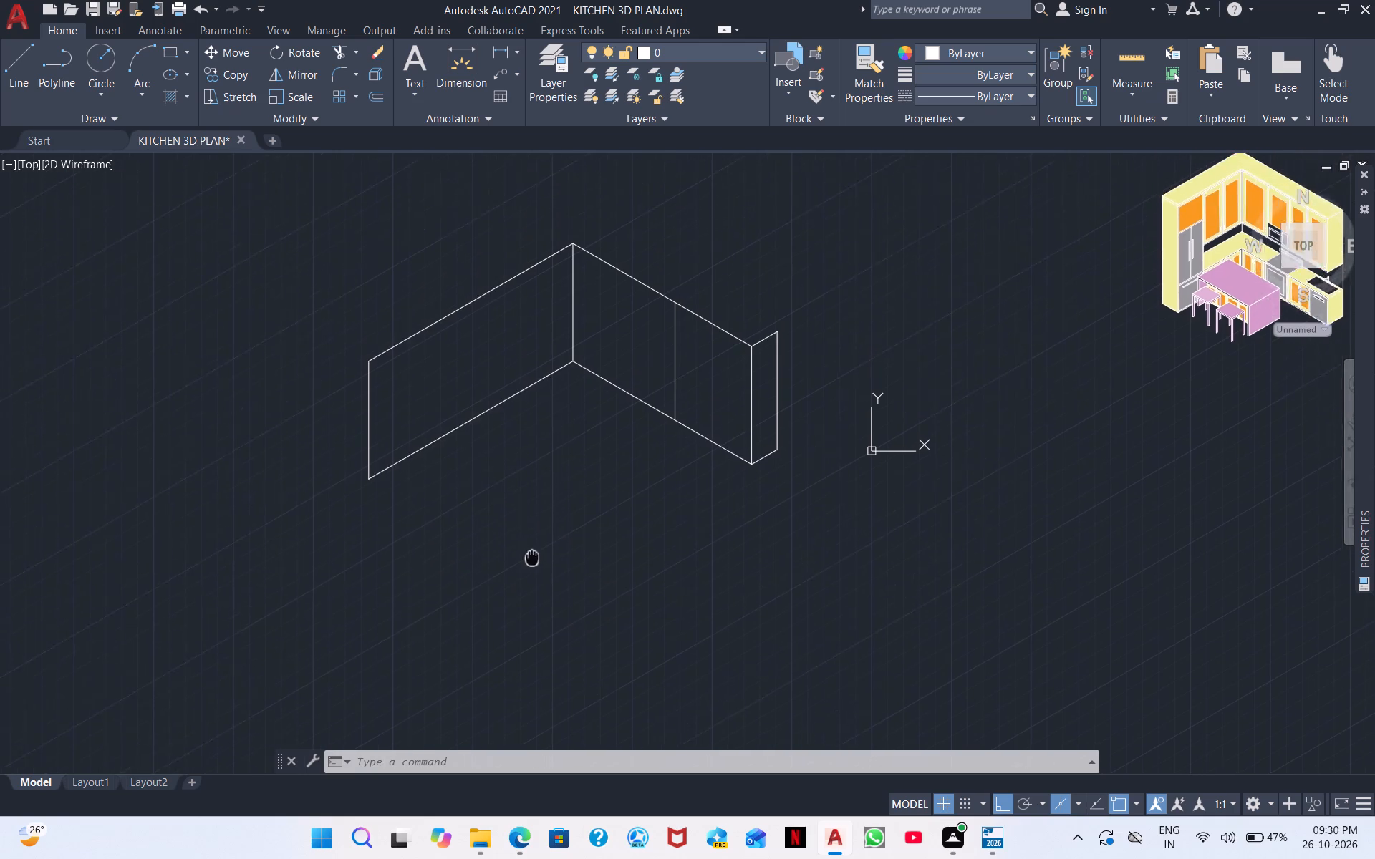
{"action": "middle_click_drag", "start_coordinate": [532, 558], "coordinate": [548, 622]}
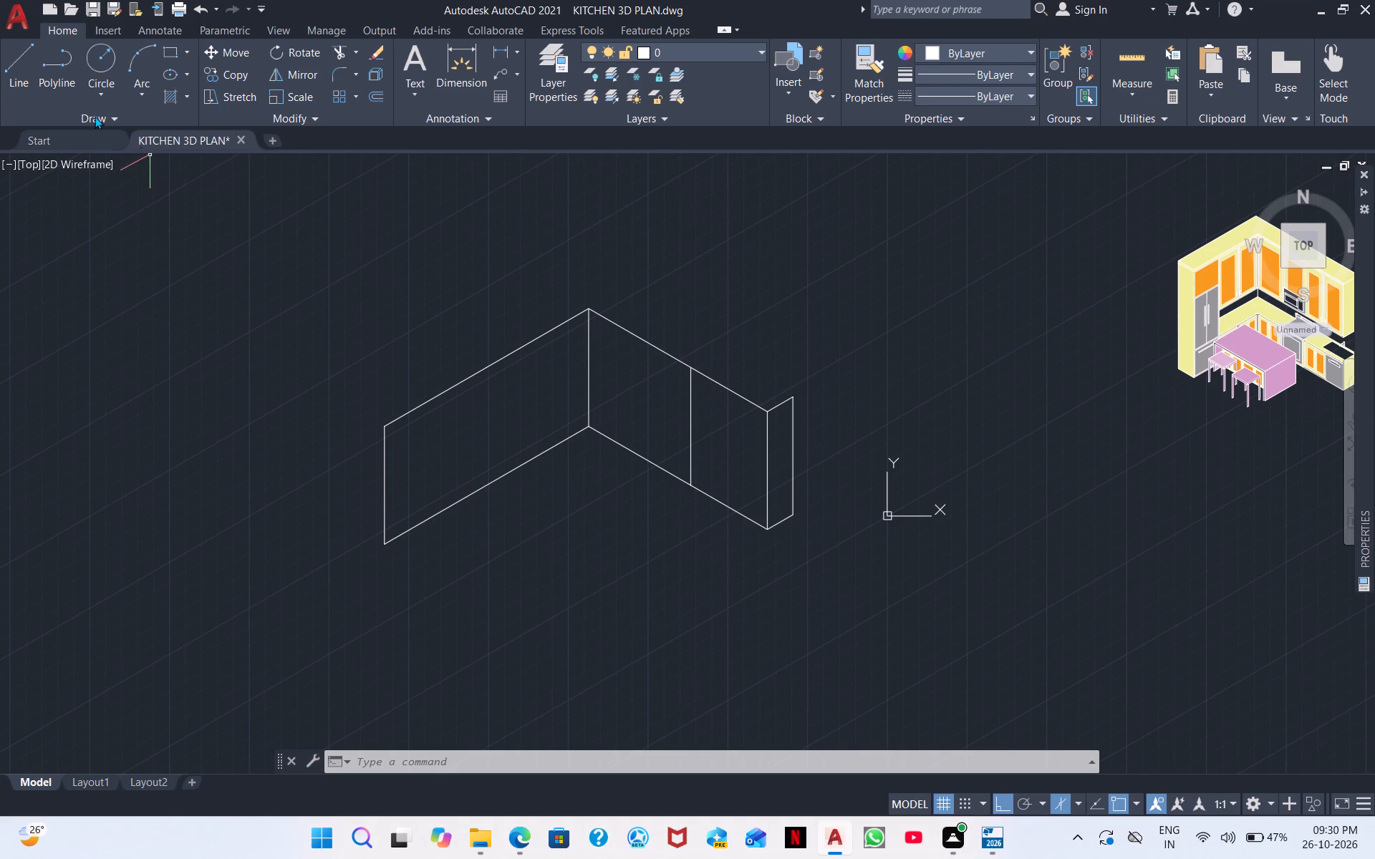
{"action": "left_click", "coordinate": [26, 70]}
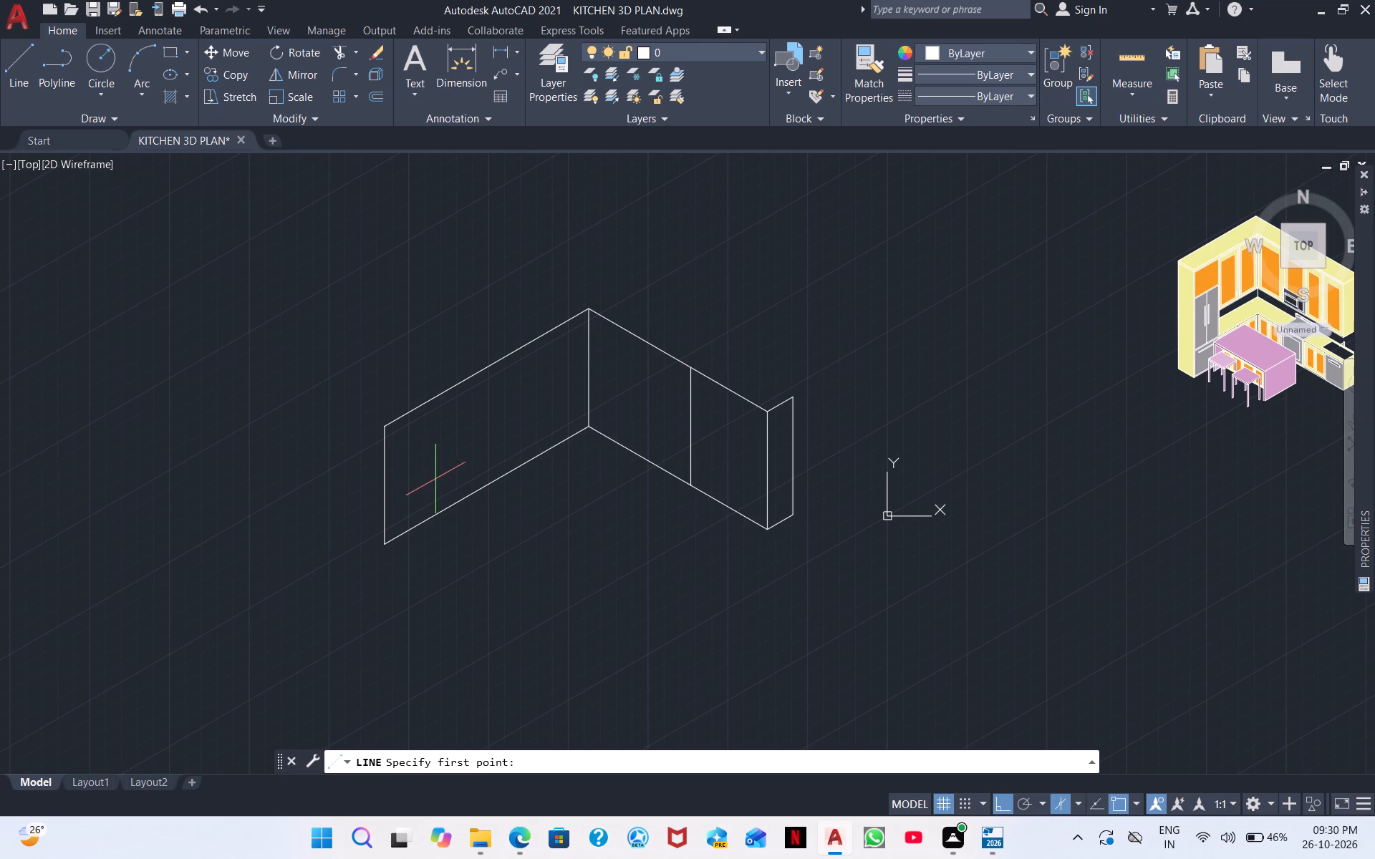
{"action": "scroll", "coordinate": [415, 450], "scroll_direction": "up", "scroll_amount": 2}
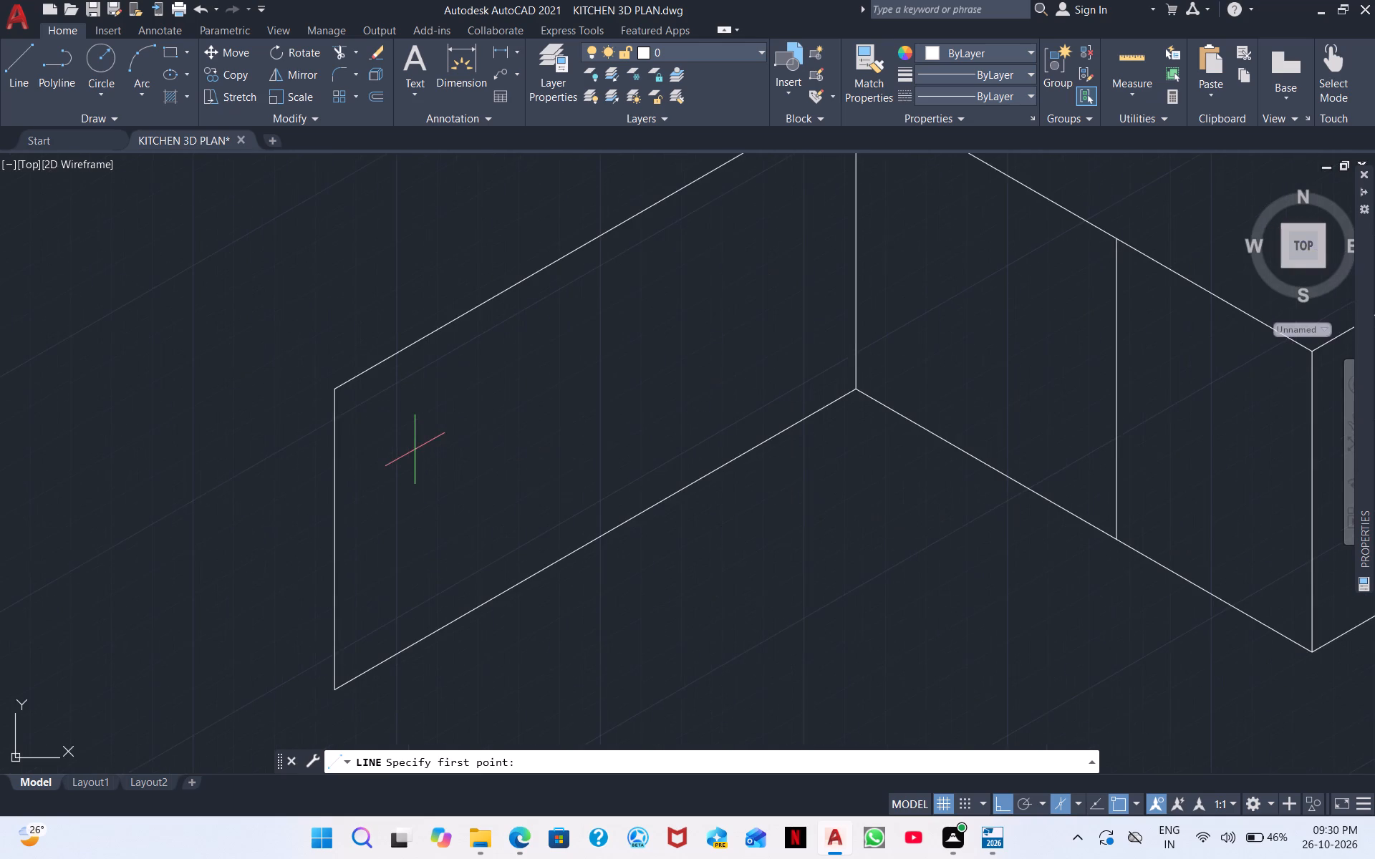
{"action": "middle_click_drag", "start_coordinate": [587, 431], "coordinate": [352, 533]}
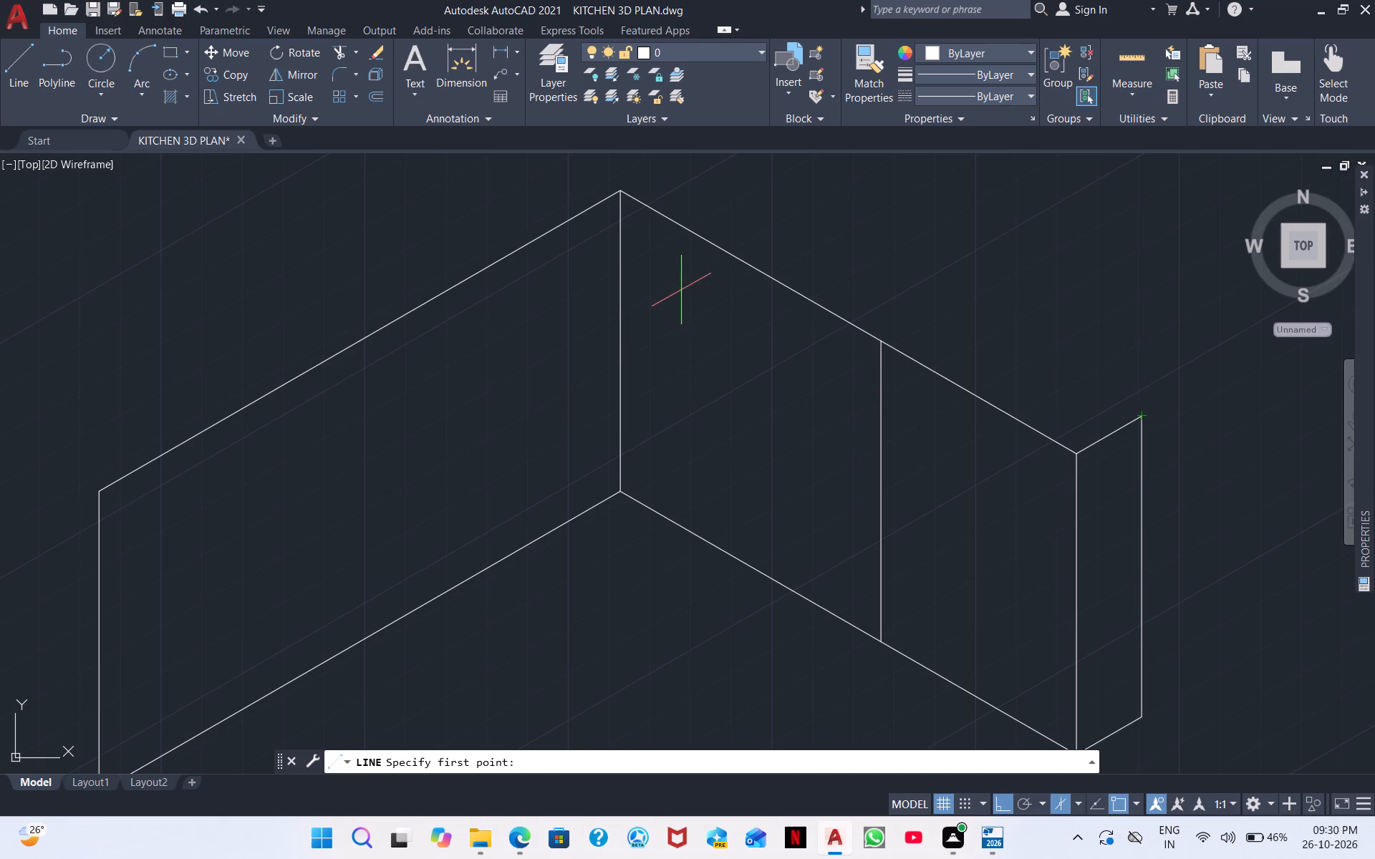
{"action": "middle_click_drag", "start_coordinate": [680, 309], "coordinate": [730, 432]}
{"action": "scroll", "coordinate": [733, 432], "scroll_direction": "down", "scroll_amount": 1}
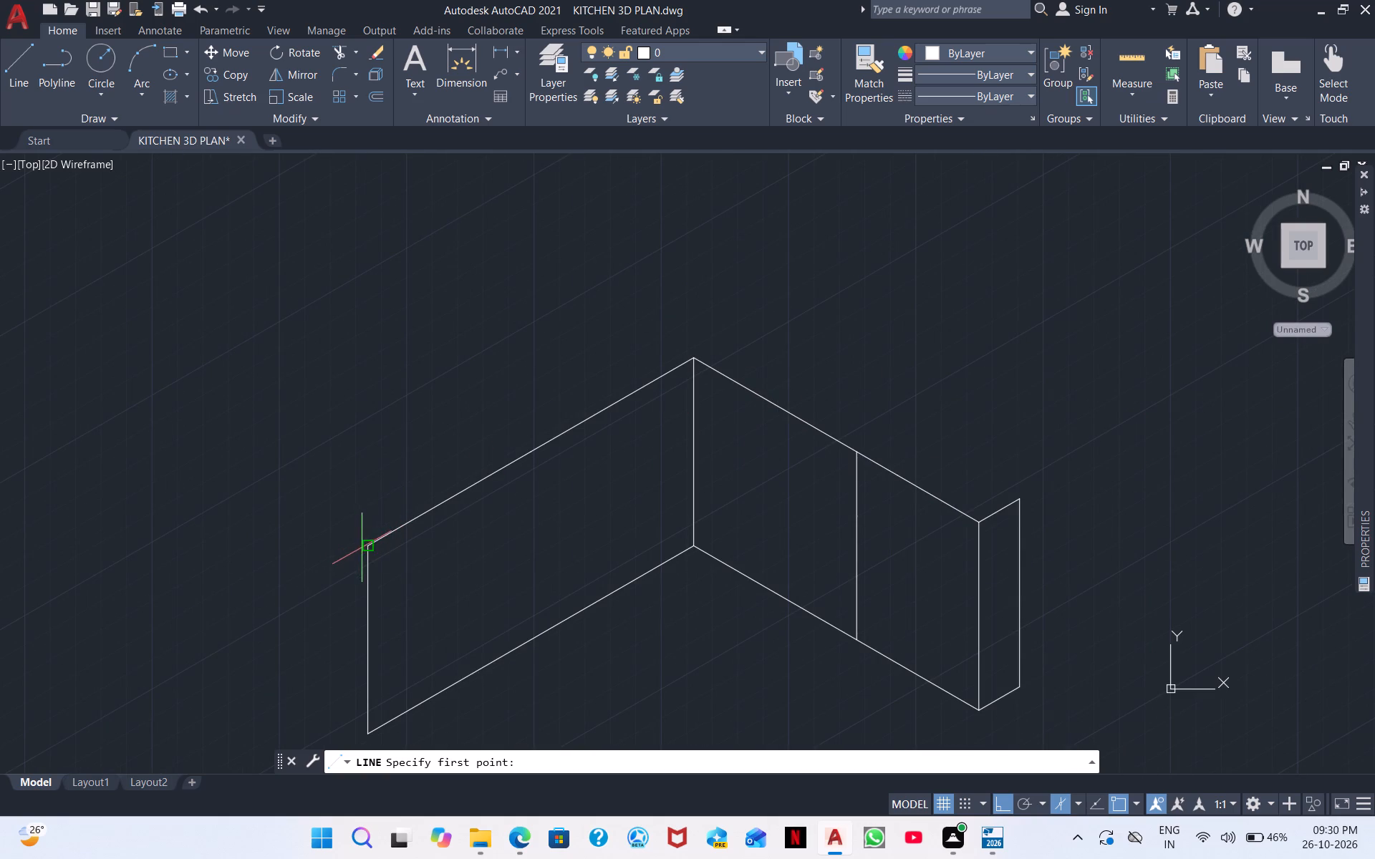
{"action": "left_click", "coordinate": [364, 552]}
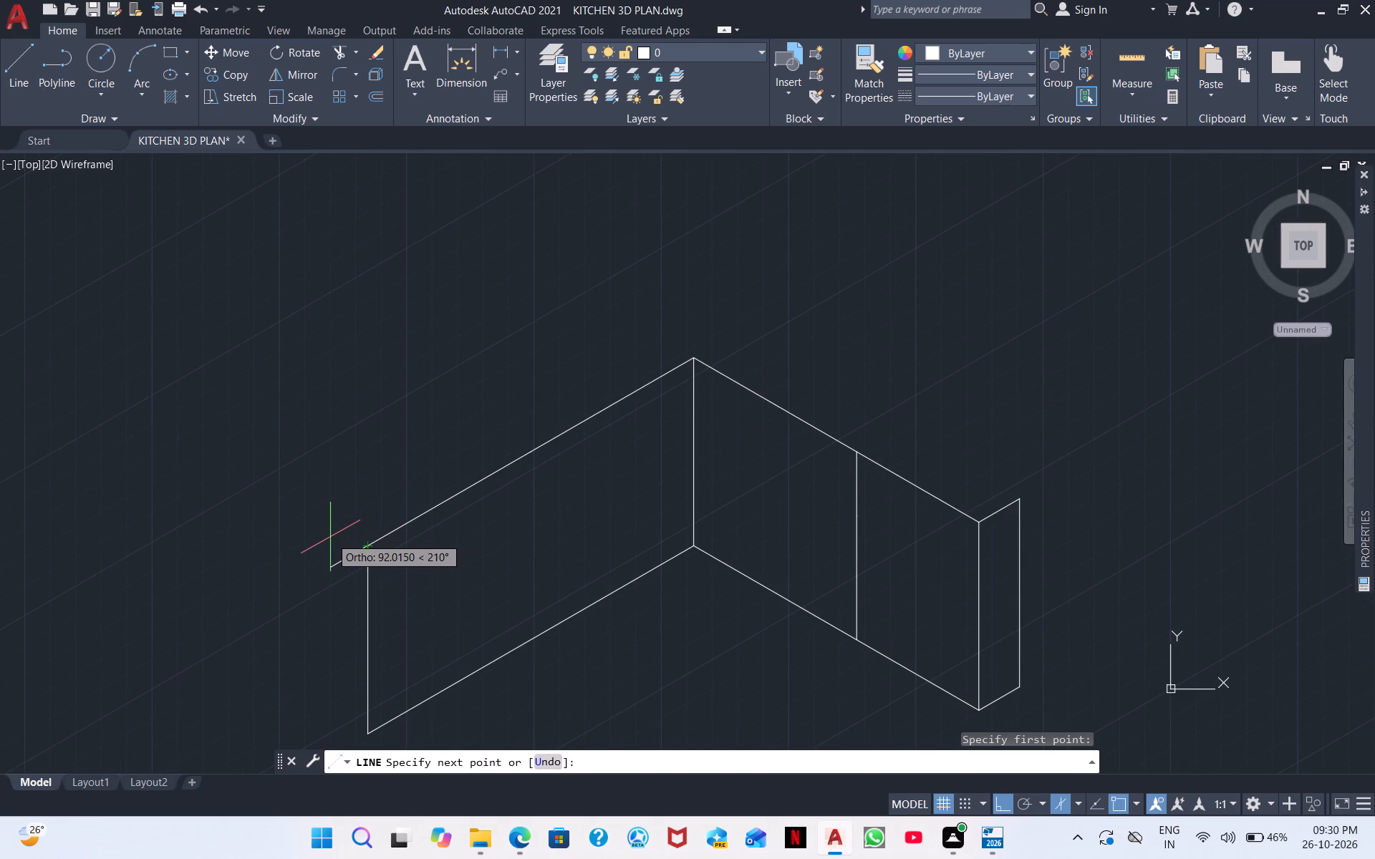
{"action": "key", "text": "ctrl+F5"}
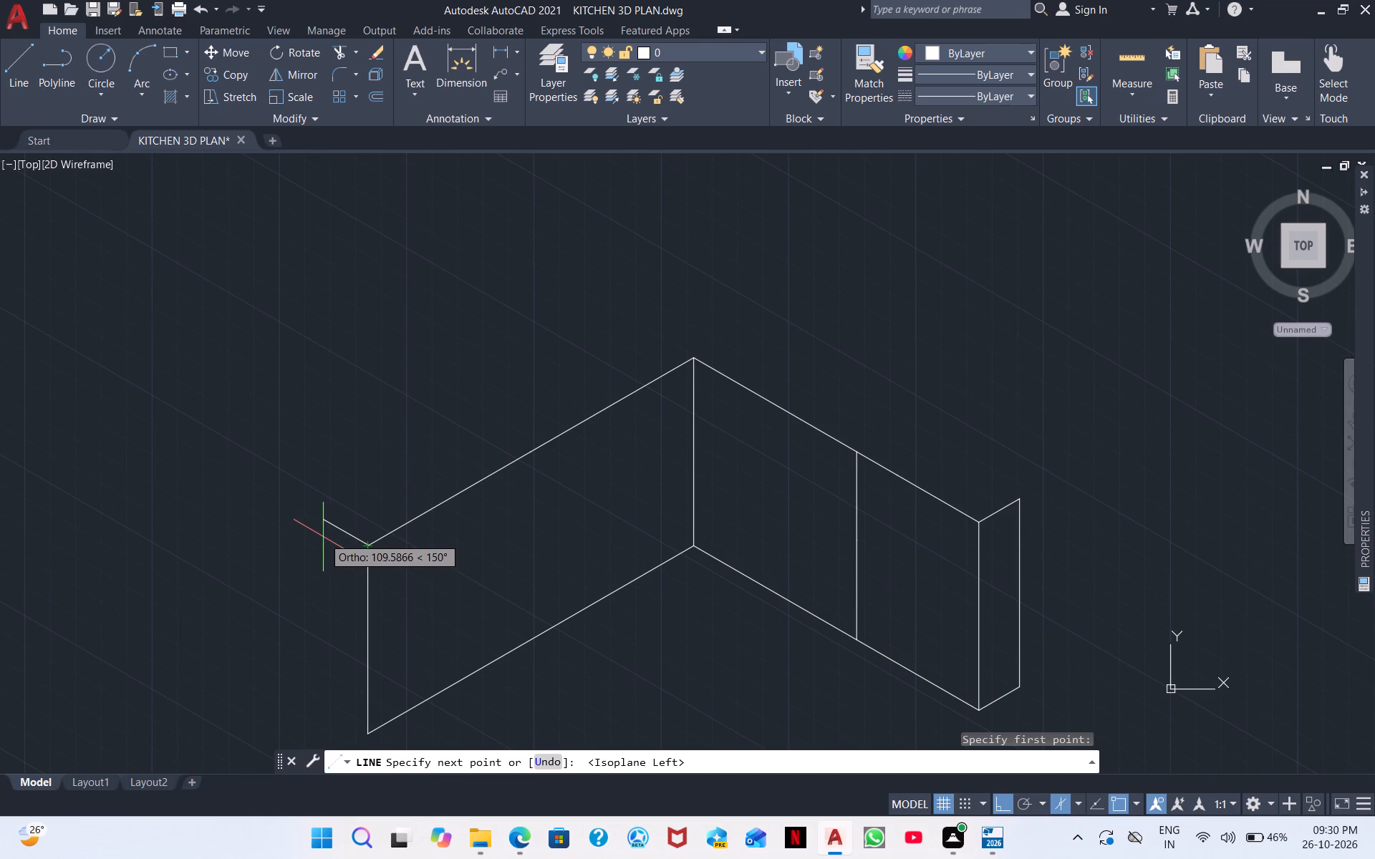
{"action": "type", "text": "100"}
{"action": "key", "text": "Return"}
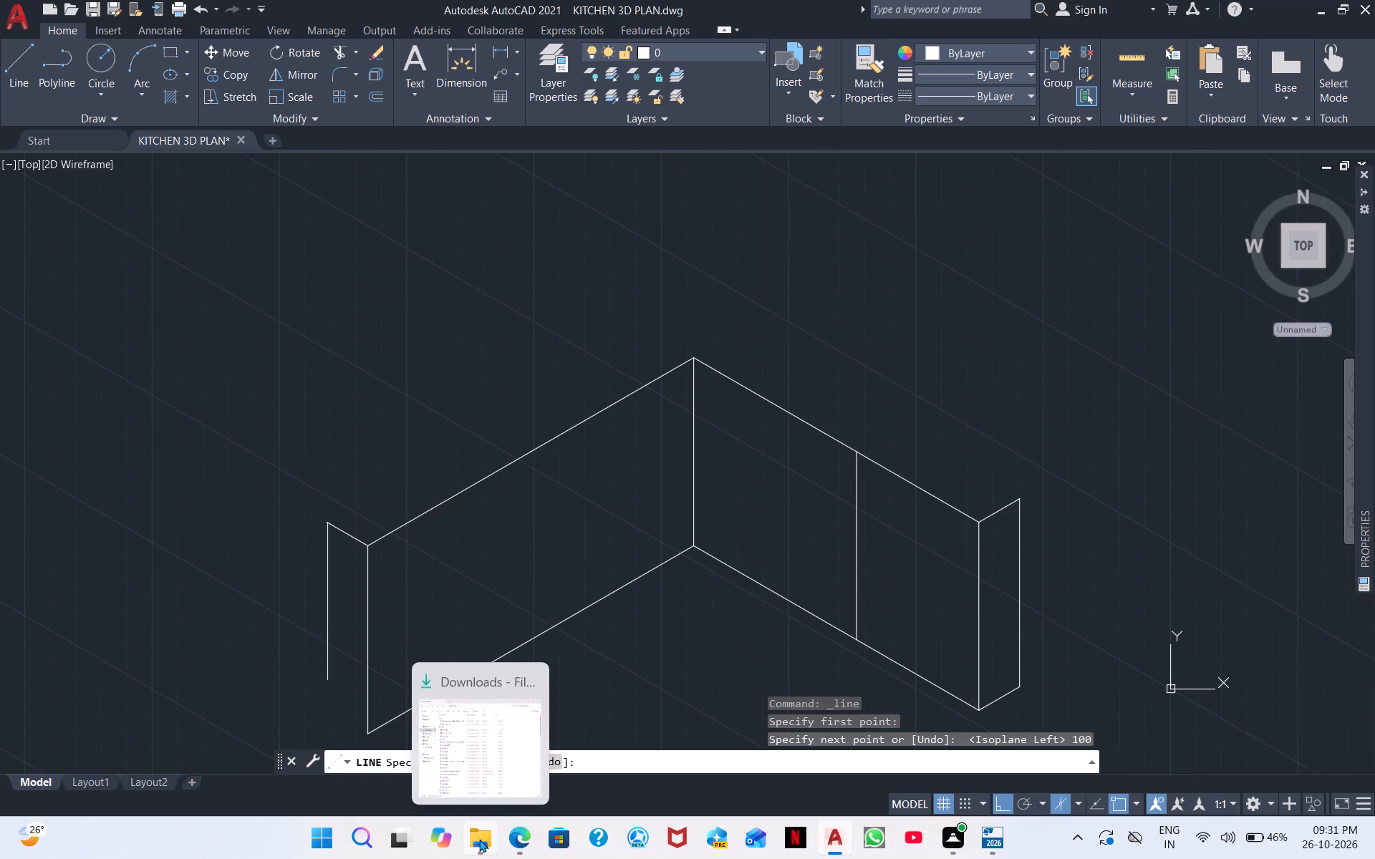
{"action": "scroll", "coordinate": [473, 758], "scroll_direction": "down", "scroll_amount": 1}
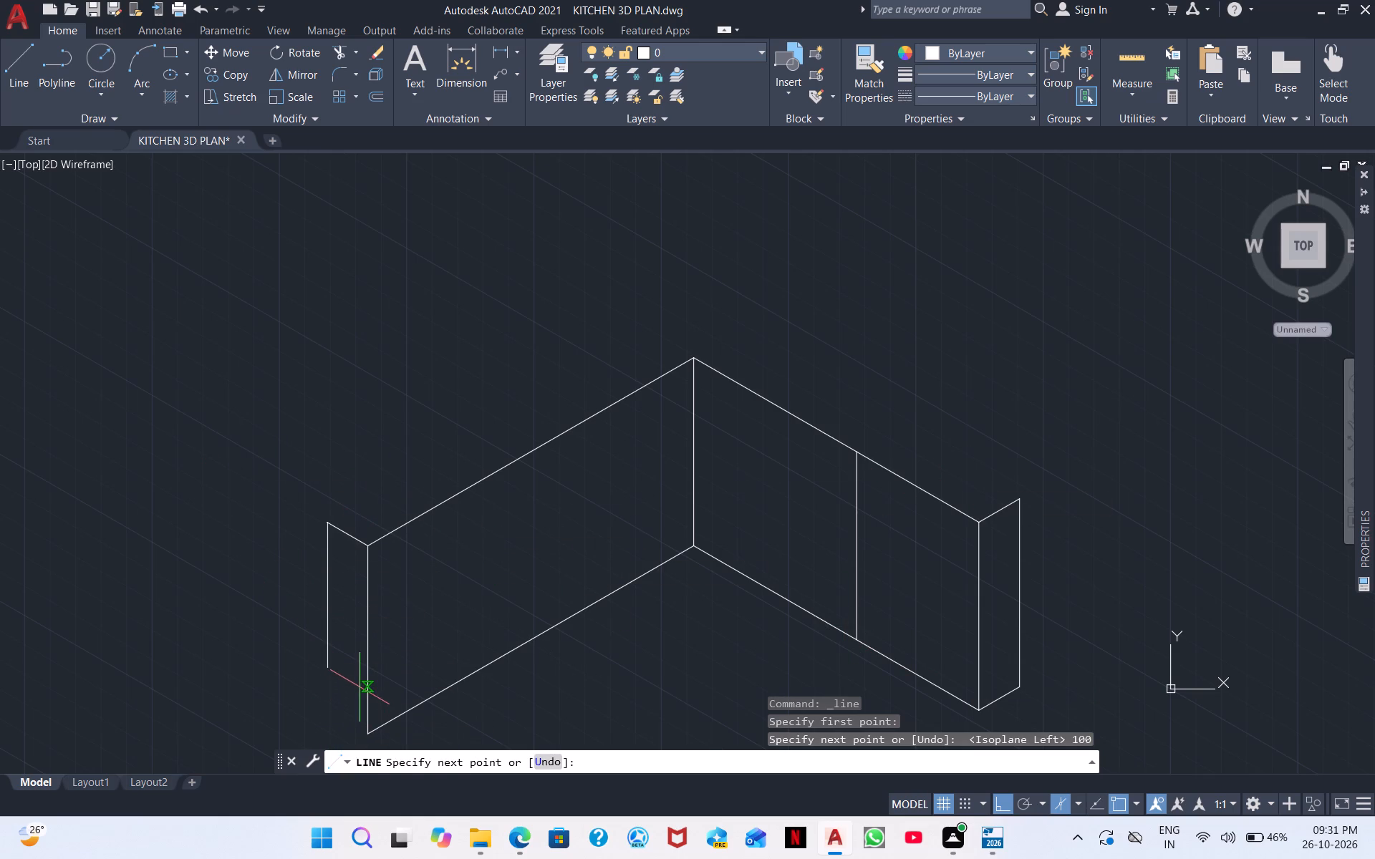
{"action": "middle_click_drag", "start_coordinate": [360, 687], "coordinate": [405, 607]}
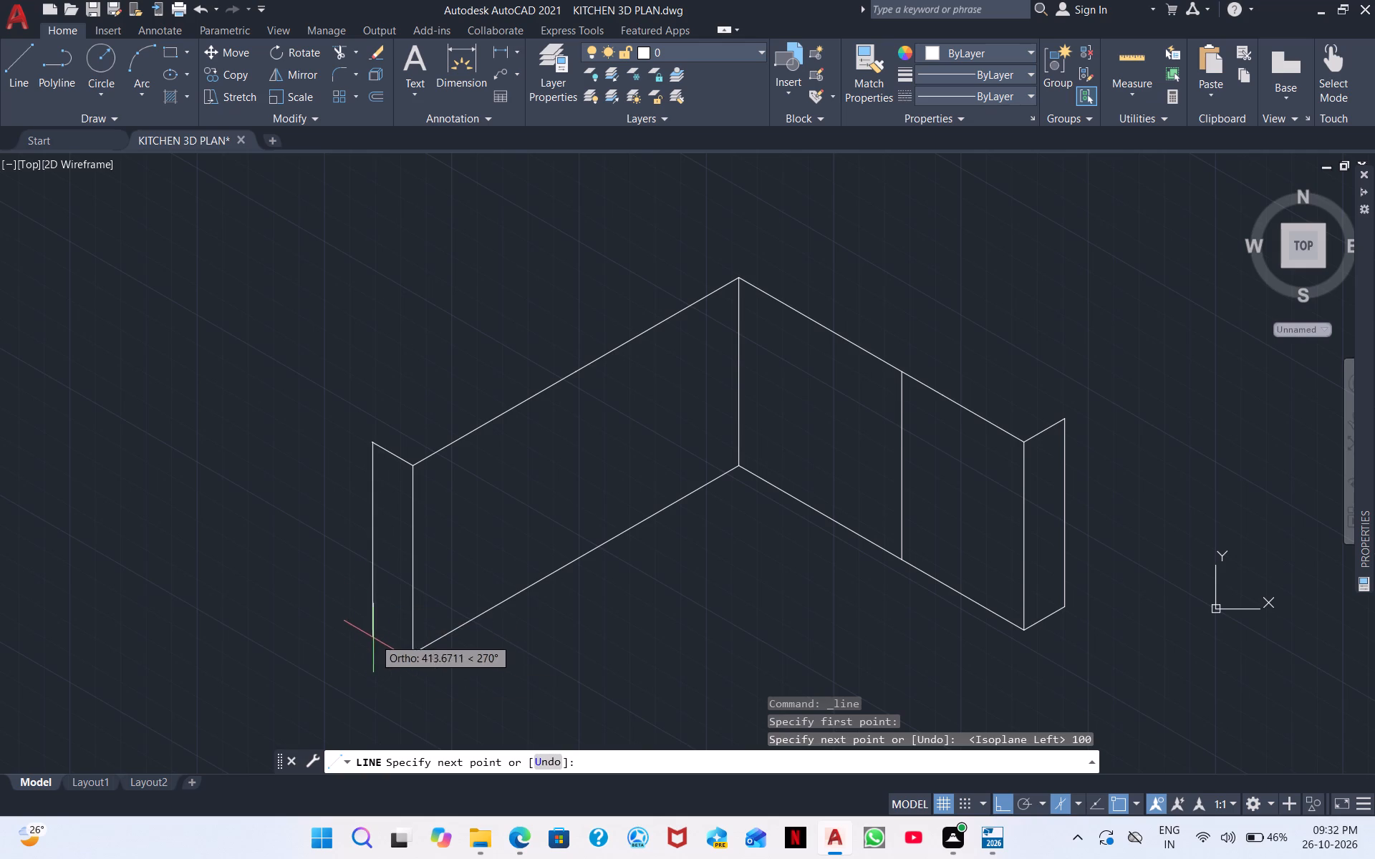
{"action": "left_click", "coordinate": [370, 690]}
{"action": "right_click", "coordinate": [380, 688]}
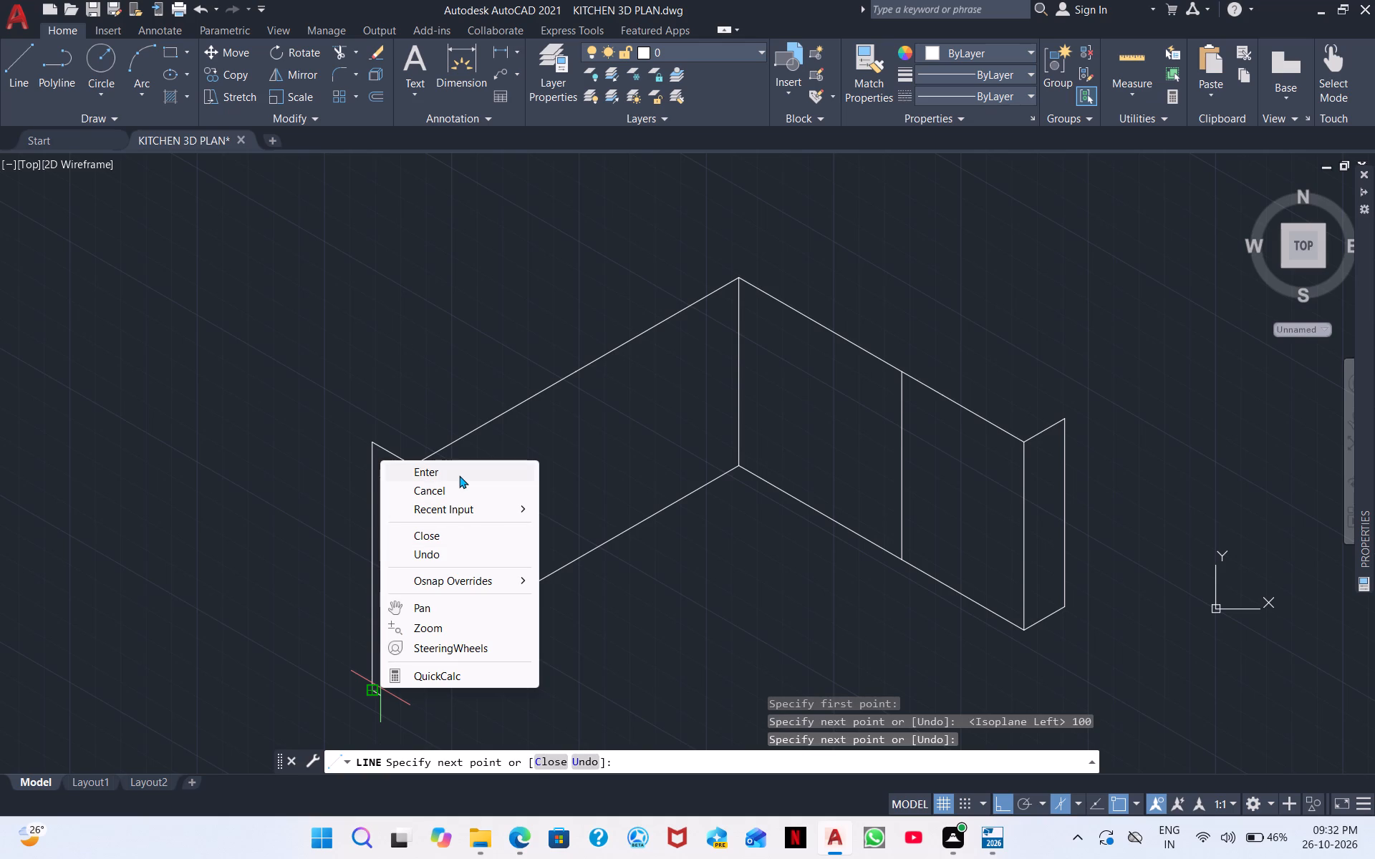
{"action": "left_click", "coordinate": [459, 475]}
Draw the end panel's base line at 150° from the first wall's lower front corner, crossing the new vertical edge.
{"action": "right_click", "coordinate": [584, 645]}
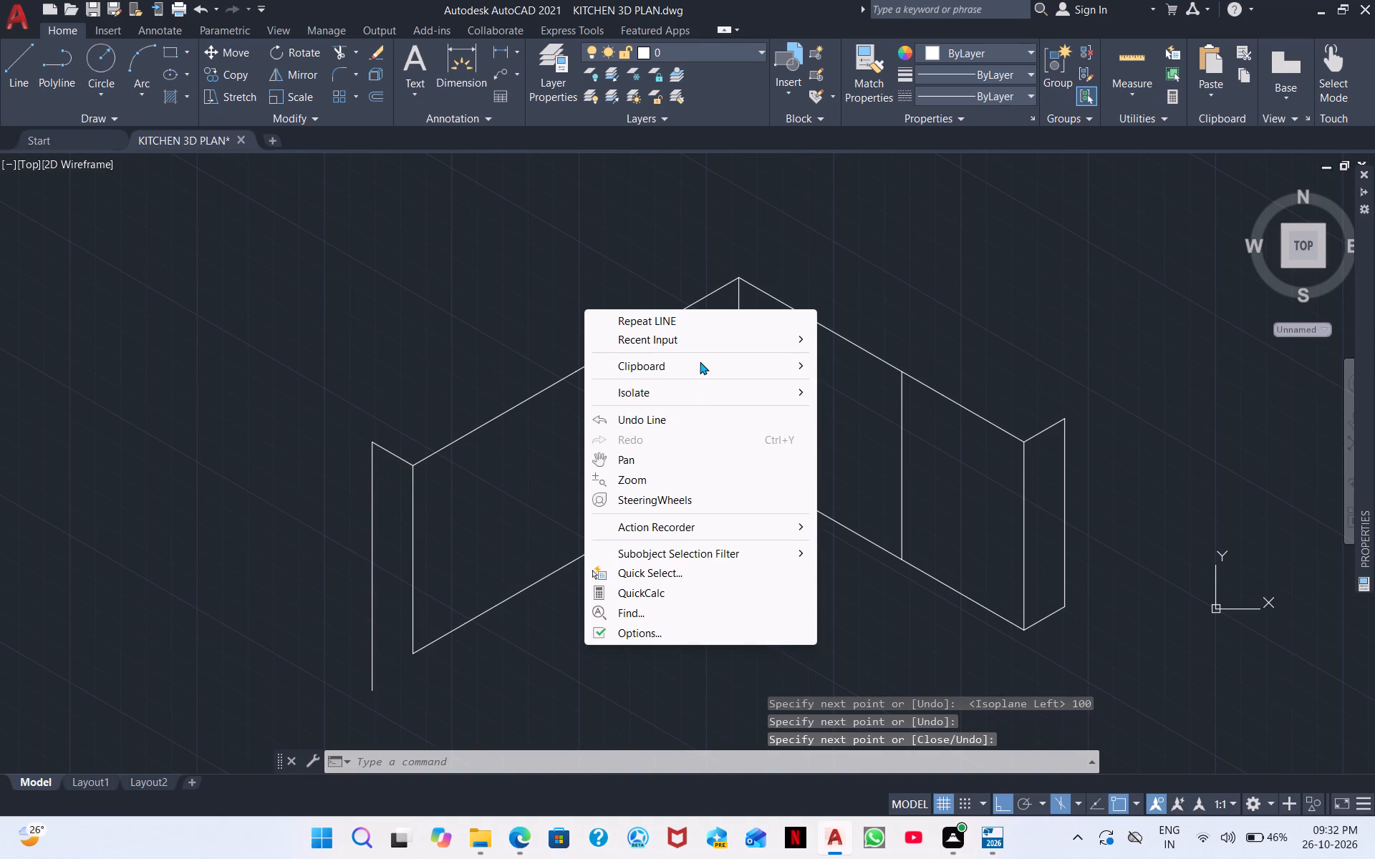
{"action": "left_click", "coordinate": [698, 326]}
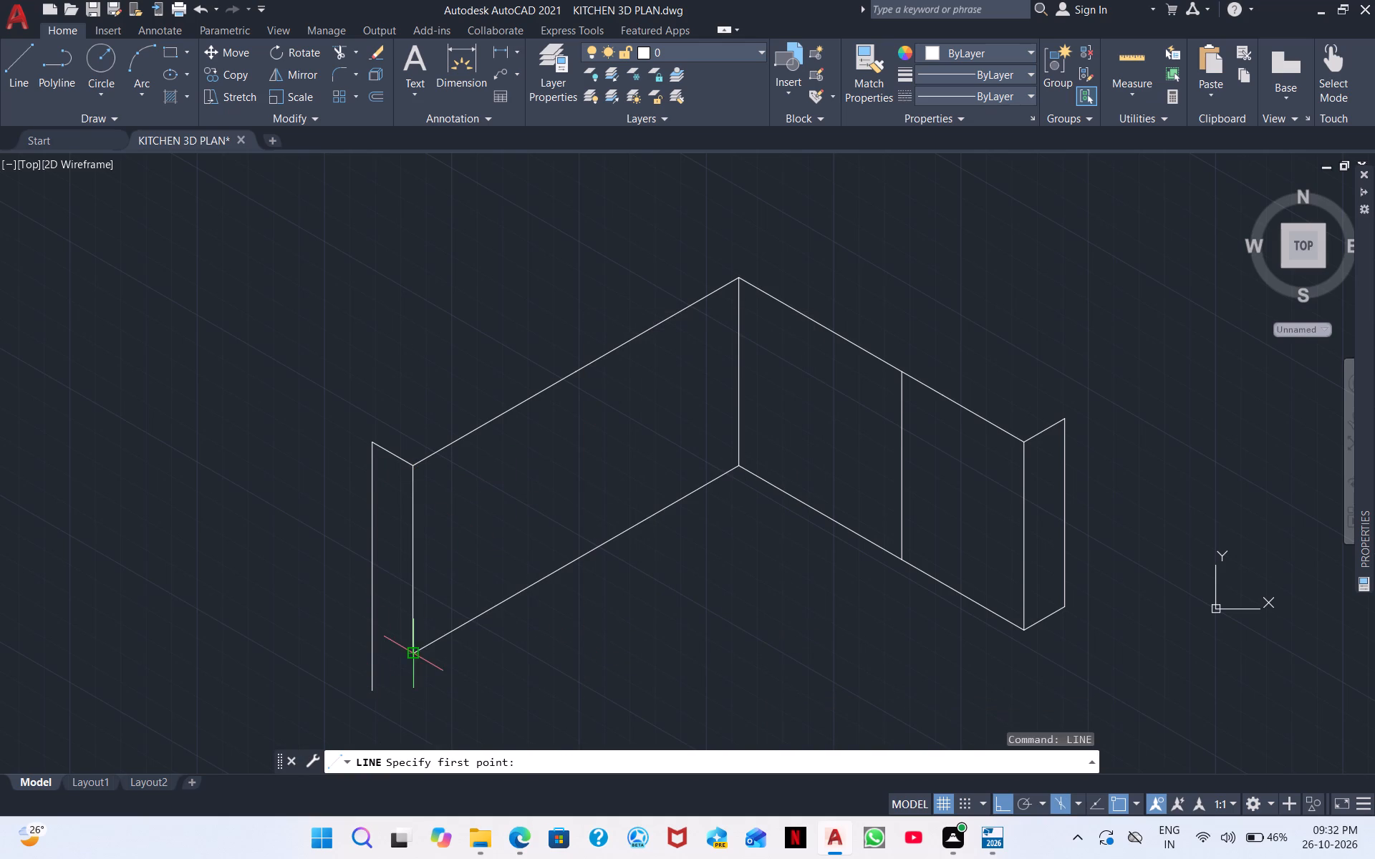
{"action": "left_click", "coordinate": [415, 655]}
{"action": "left_click", "coordinate": [329, 603]}
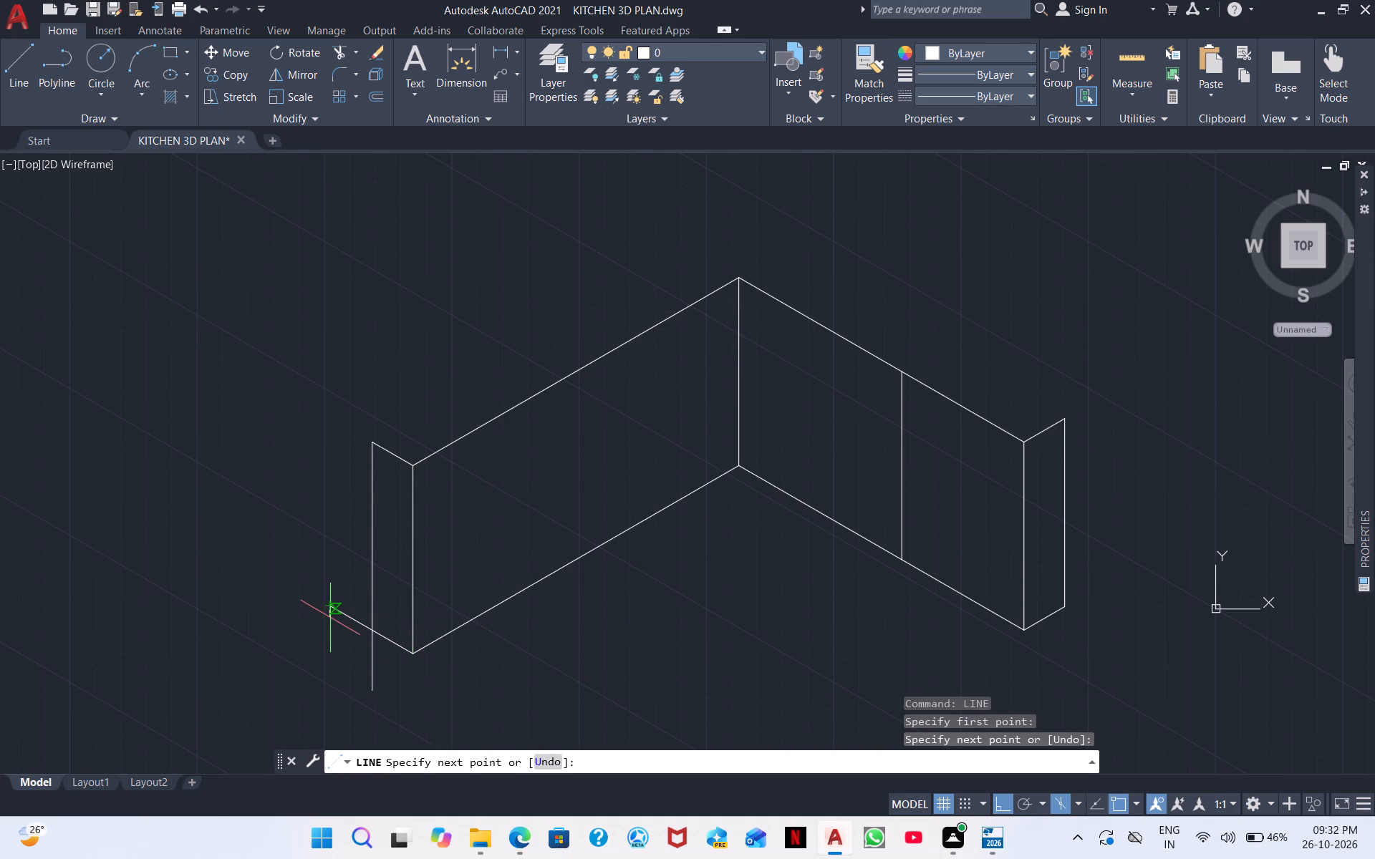
{"action": "right_click", "coordinate": [330, 618]}
{"action": "left_click", "coordinate": [416, 414]}
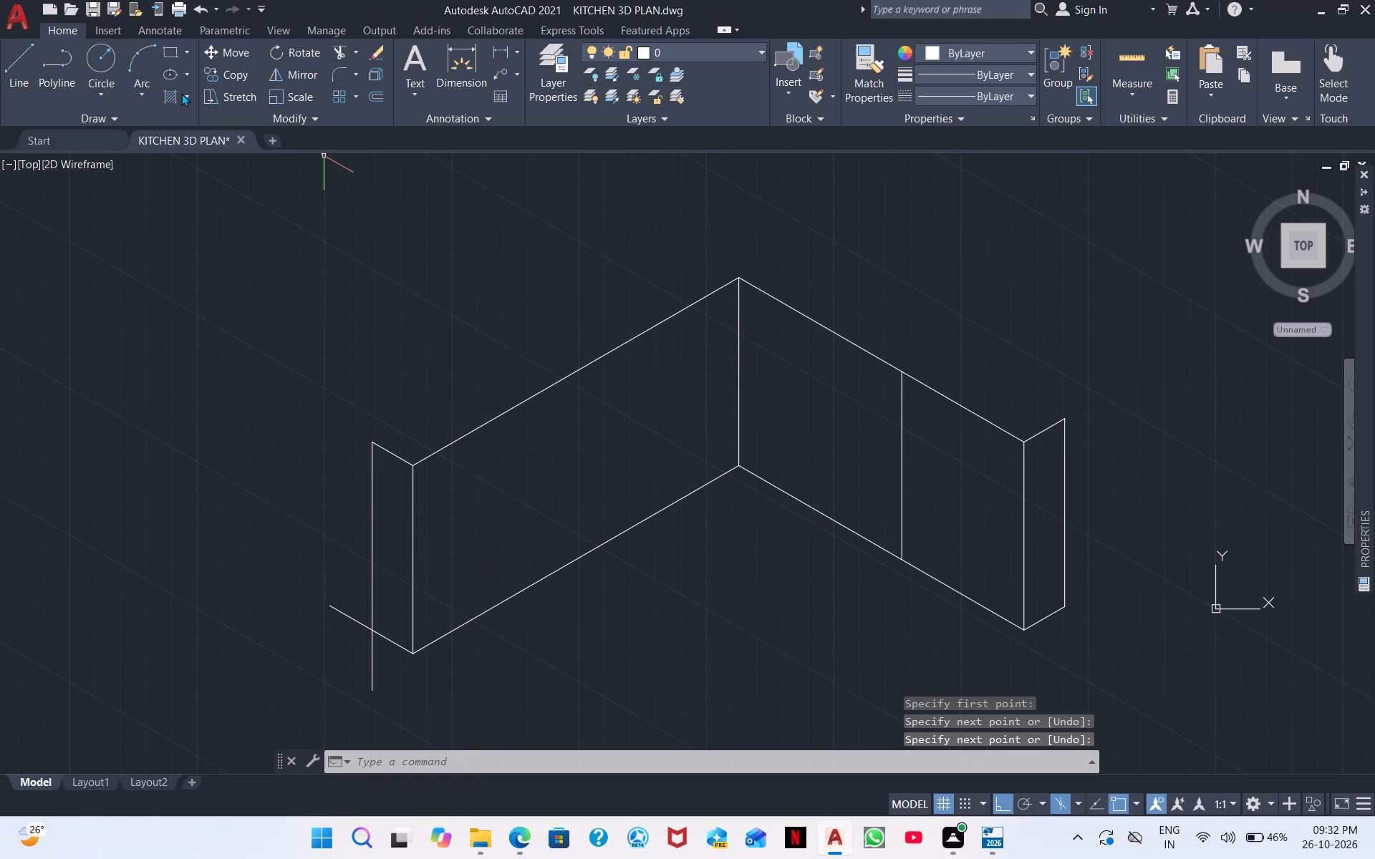
Trim the overhanging ends of the base line and the vertical edge at the end panel's lower outer corner.
{"action": "left_click", "coordinate": [334, 50]}
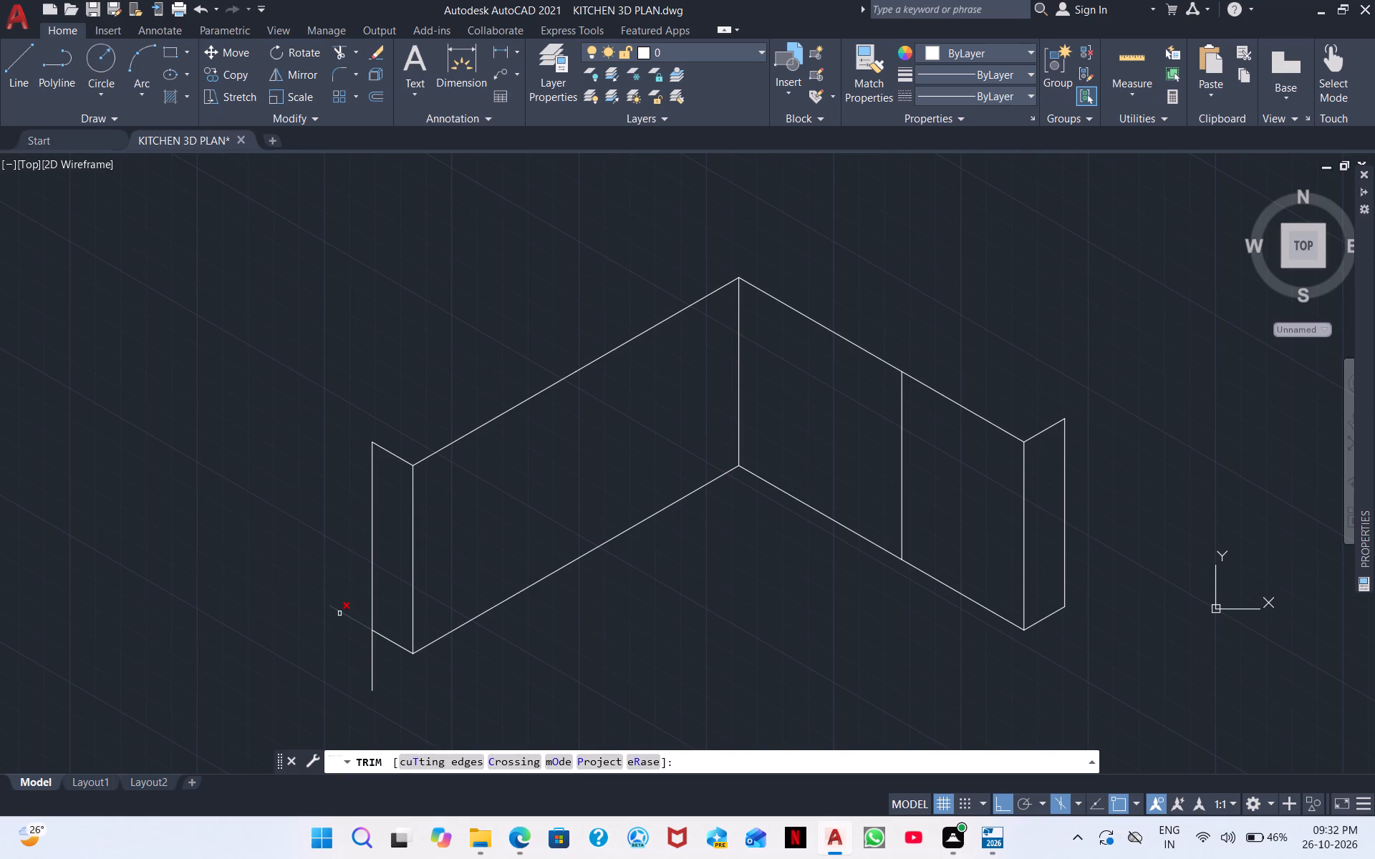
{"action": "left_click", "coordinate": [339, 613]}
{"action": "left_click", "coordinate": [371, 666]}
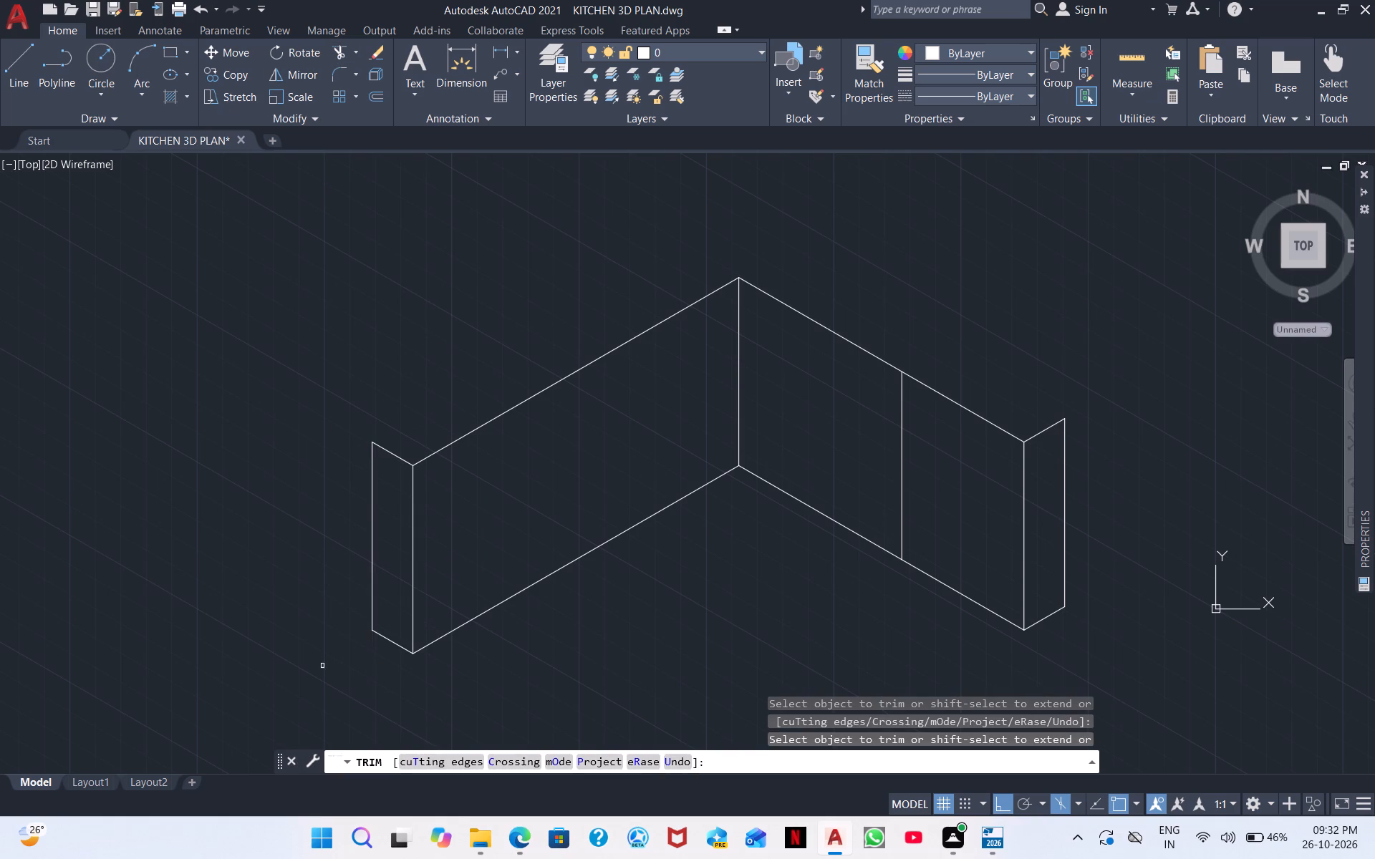
{"action": "right_click", "coordinate": [319, 662]}
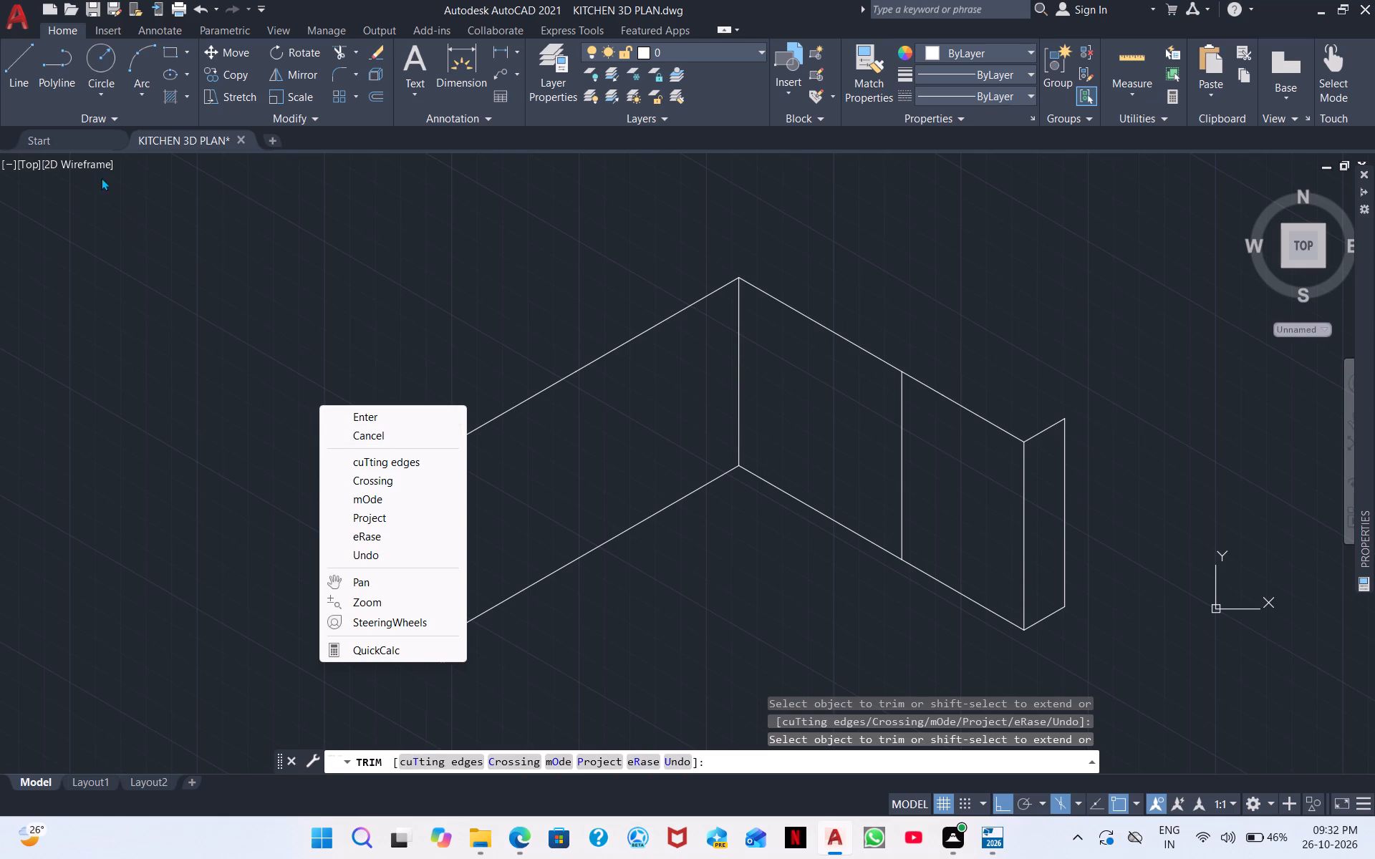
On the top isoplane, draw the outer top edges at 30° and 330°, joining the upper outer corners of both end panels.
{"action": "left_click", "coordinate": [24, 74]}
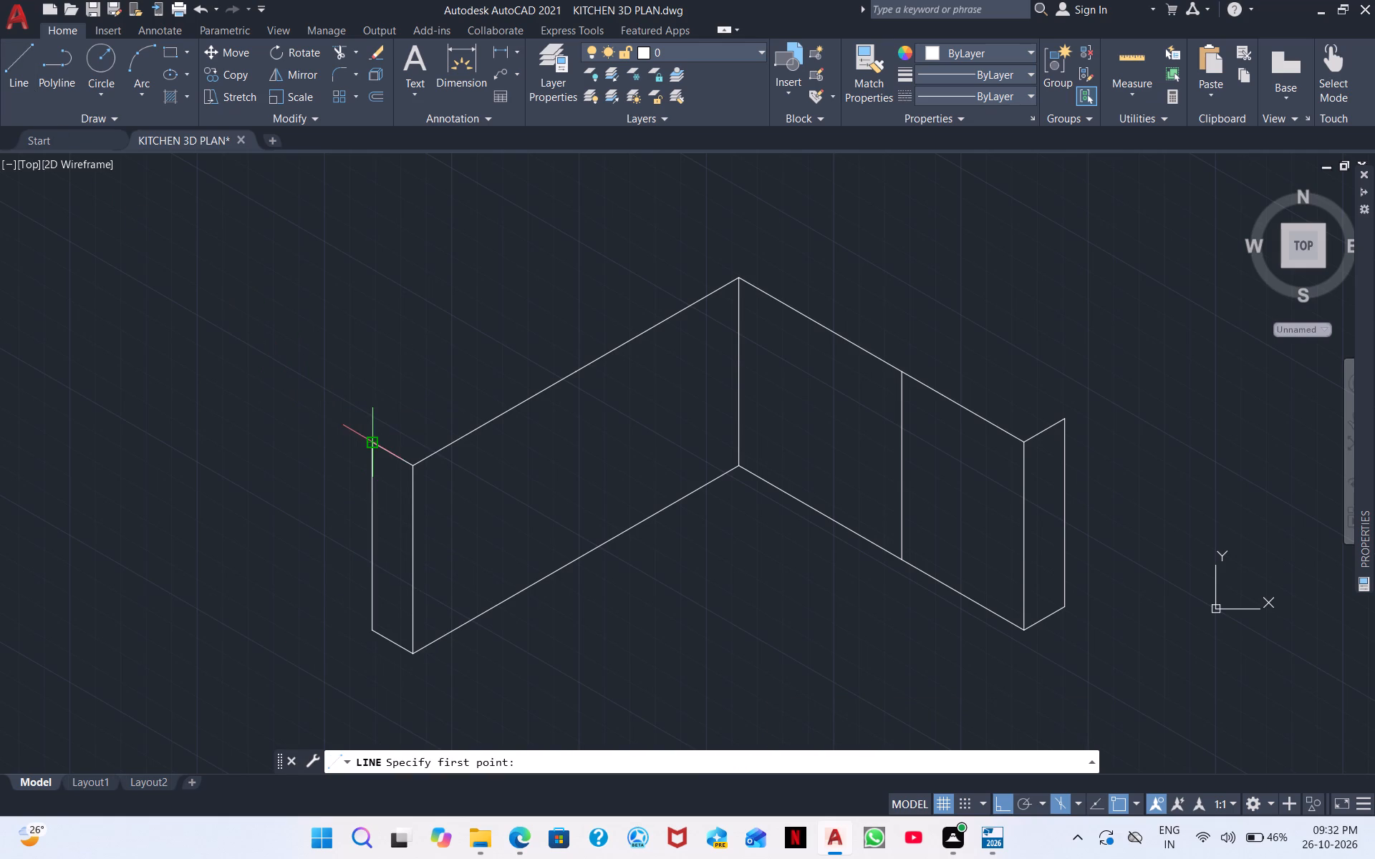
{"action": "left_click", "coordinate": [374, 447]}
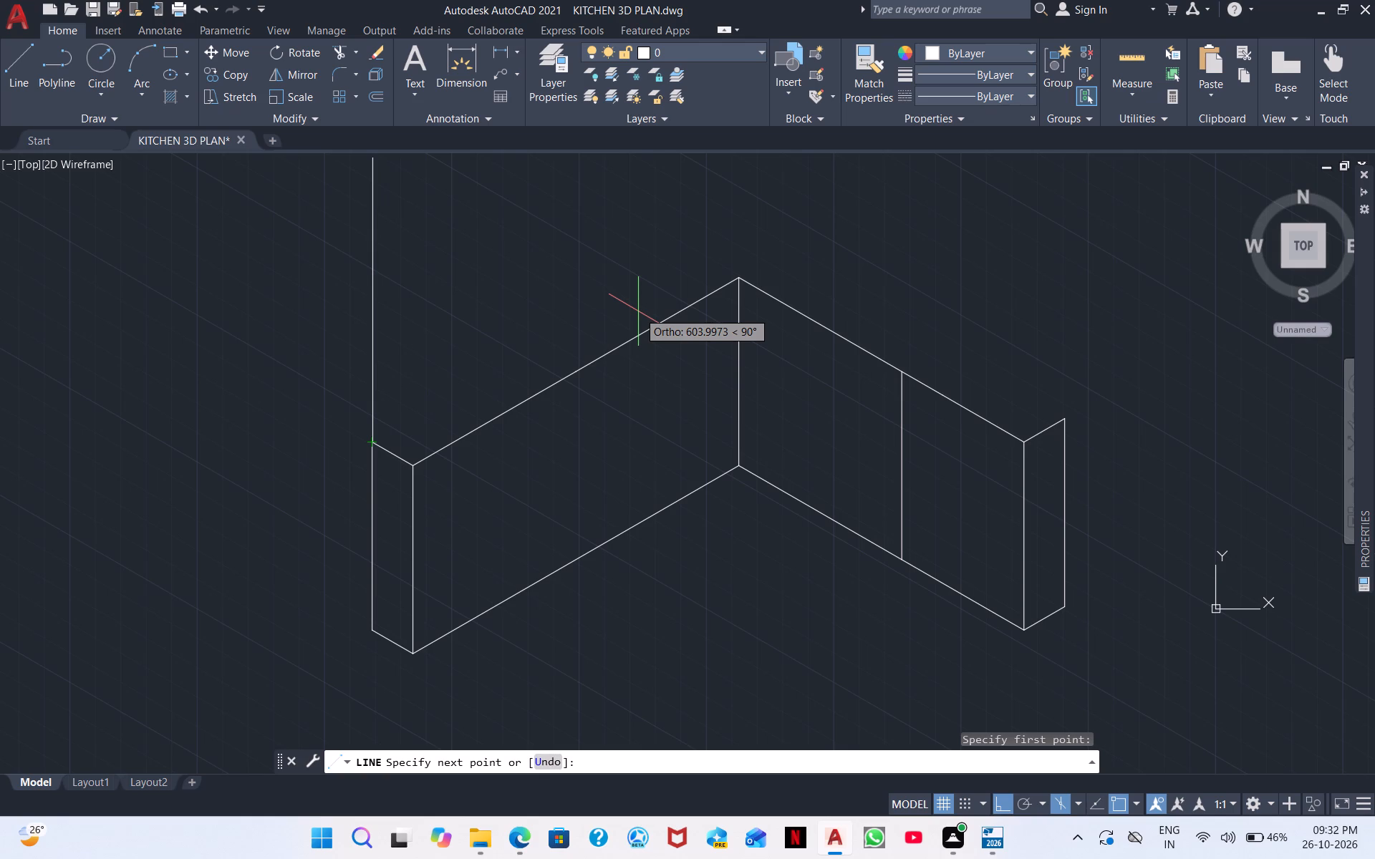
{"action": "key", "text": "ctrl+F5"}
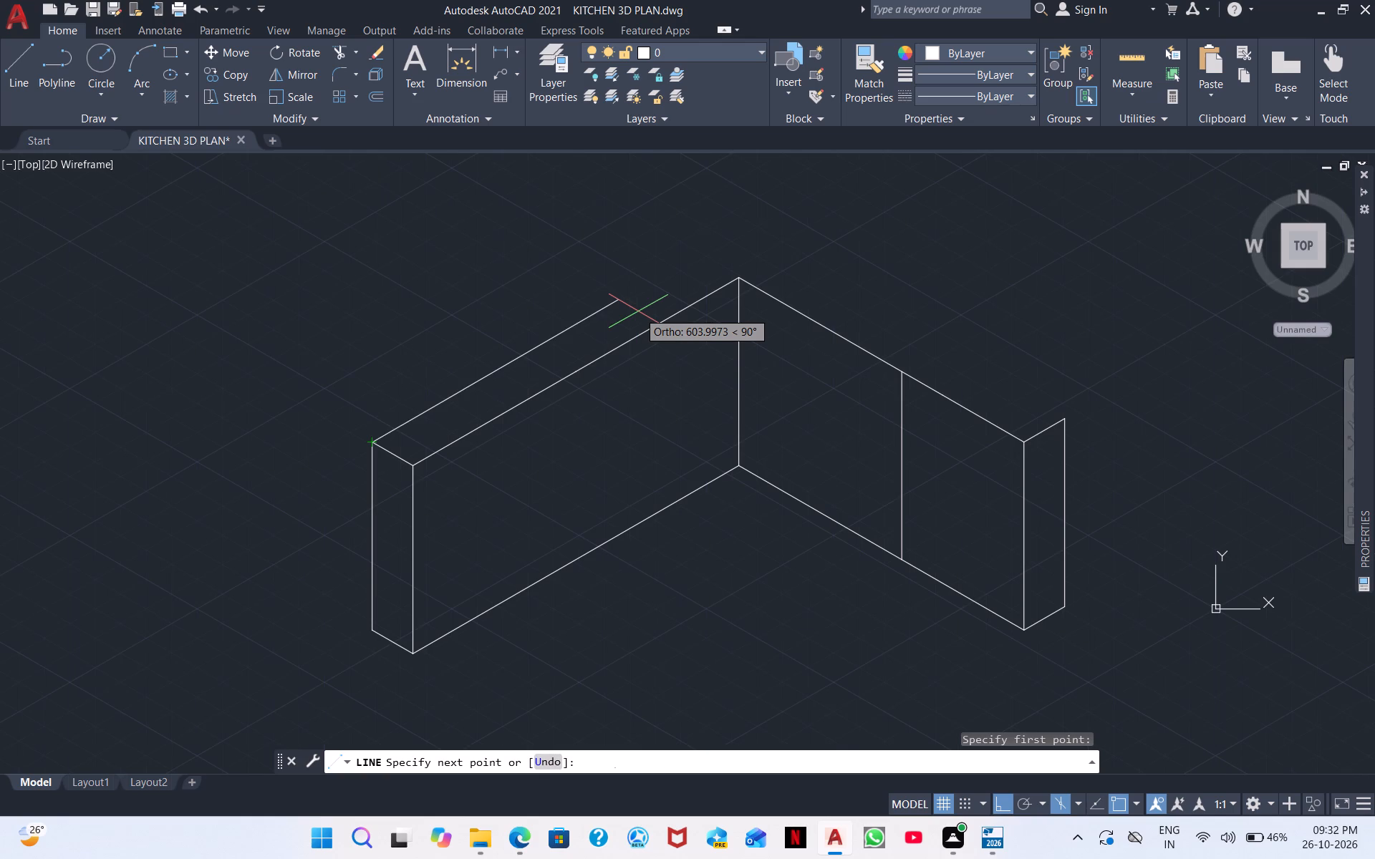
{"action": "left_click", "coordinate": [745, 229]}
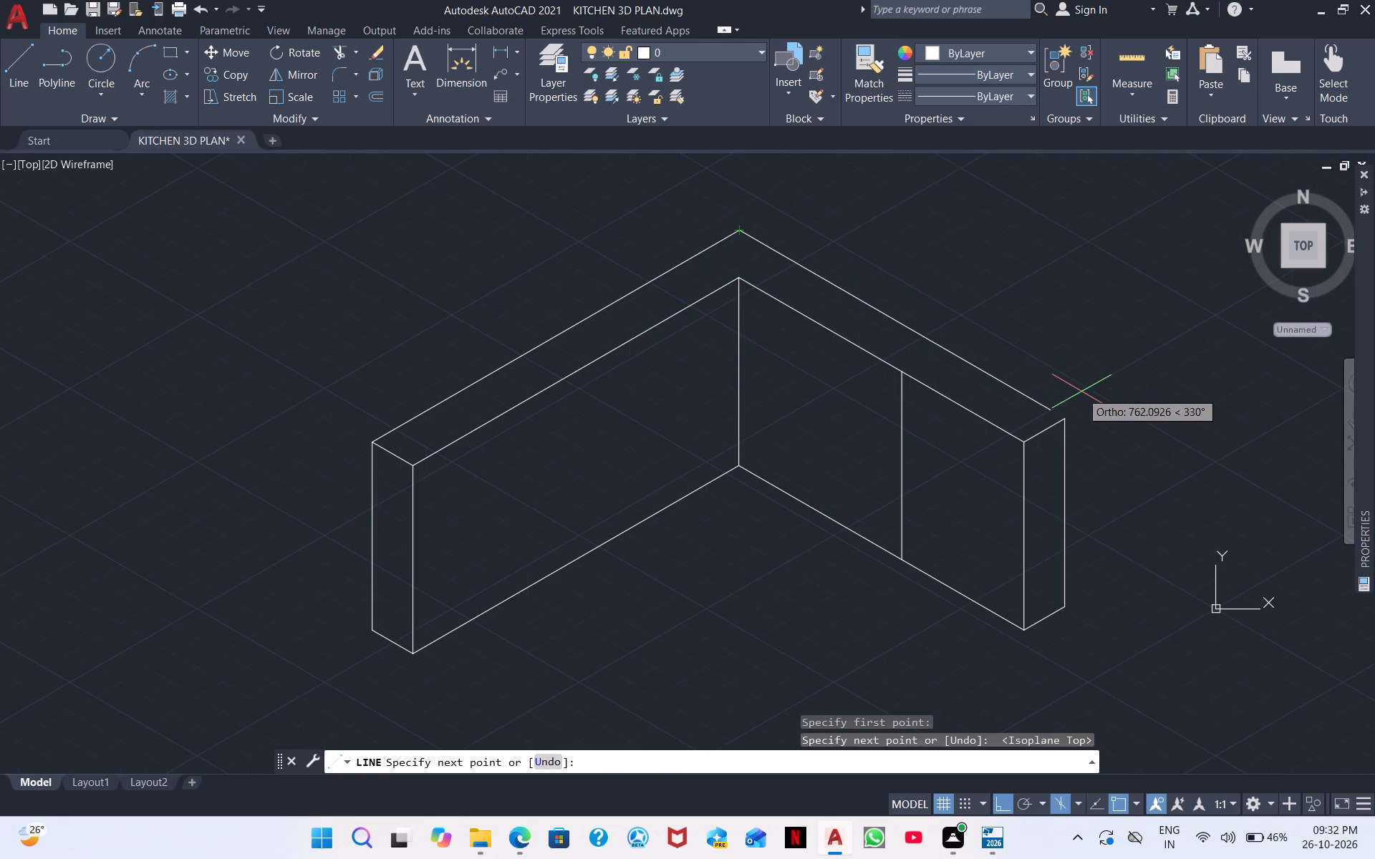
{"action": "left_click", "coordinate": [1062, 414]}
{"action": "right_click", "coordinate": [955, 233]}
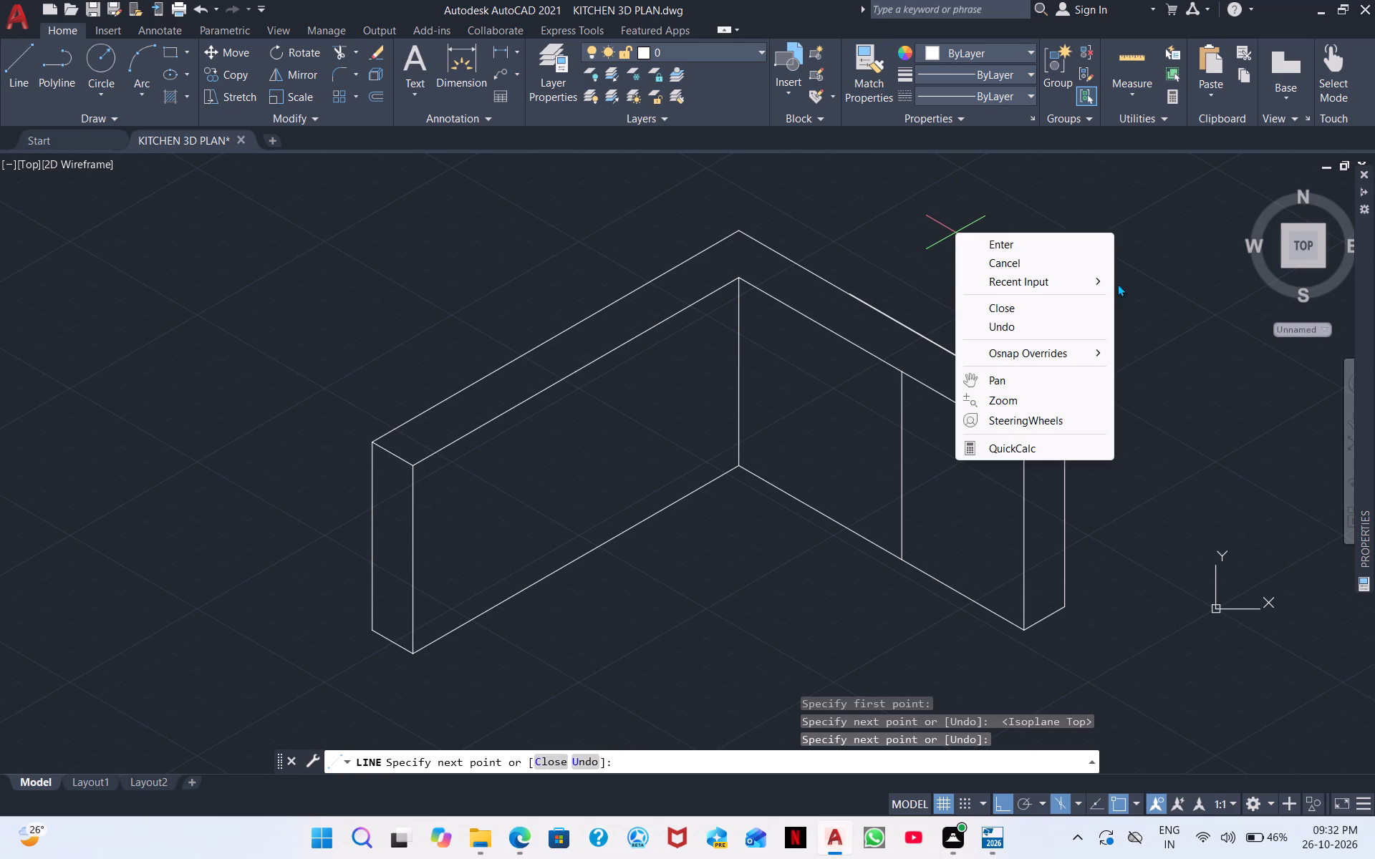
{"action": "left_click", "coordinate": [1040, 247]}
Examine the wall outline close up, from the back corner and second wall's end to the first wall's end panel.
{"action": "scroll", "coordinate": [773, 272], "scroll_direction": "down", "scroll_amount": 2}
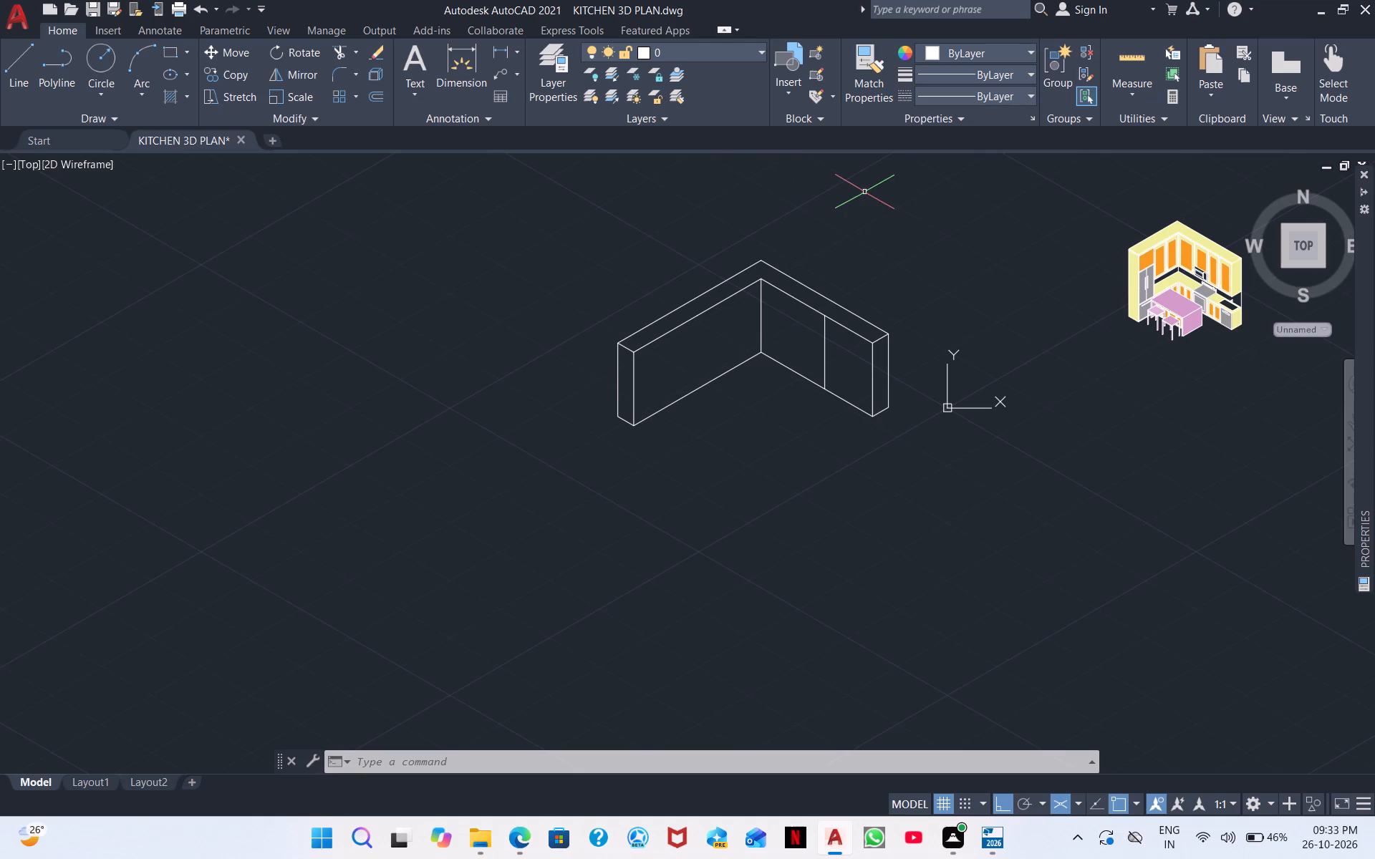
{"action": "scroll", "coordinate": [708, 442], "scroll_direction": "up", "scroll_amount": 1}
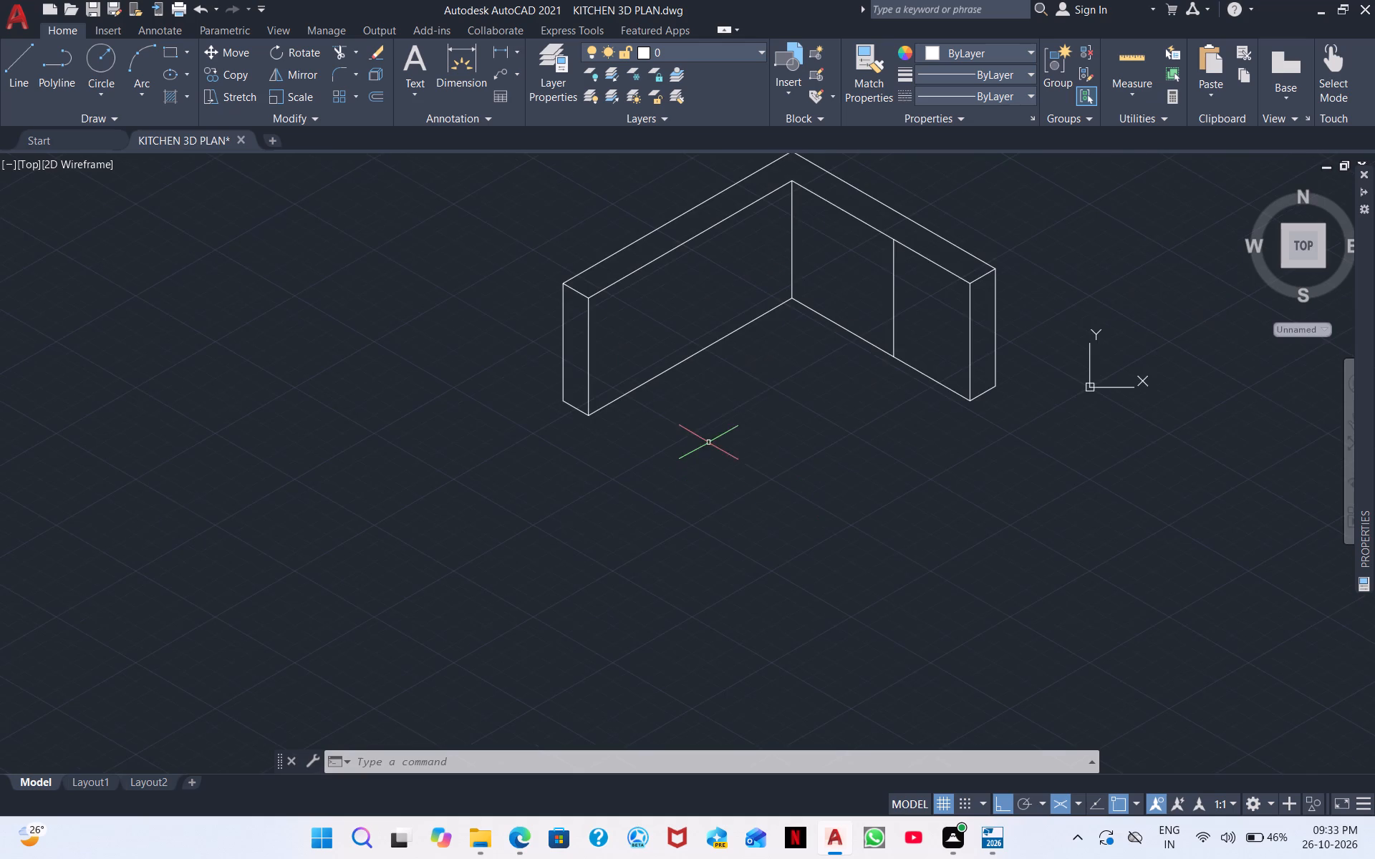
{"action": "middle_click_drag", "start_coordinate": [777, 334], "coordinate": [559, 520]}
{"action": "scroll", "coordinate": [531, 449], "scroll_direction": "up", "scroll_amount": 1}
{"action": "scroll", "coordinate": [636, 462], "scroll_direction": "up", "scroll_amount": 1}
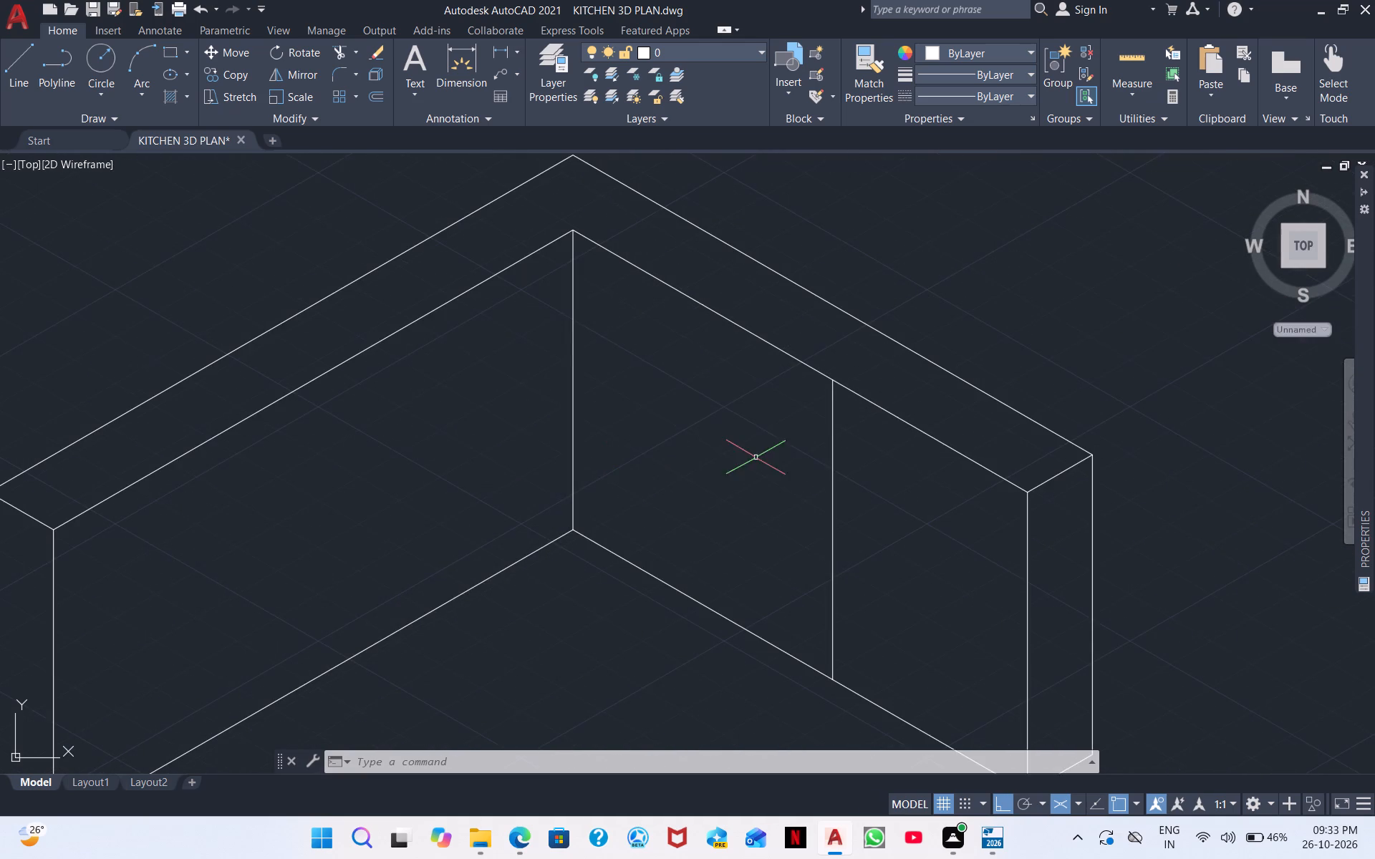
{"action": "middle_click_drag", "start_coordinate": [765, 455], "coordinate": [597, 326]}
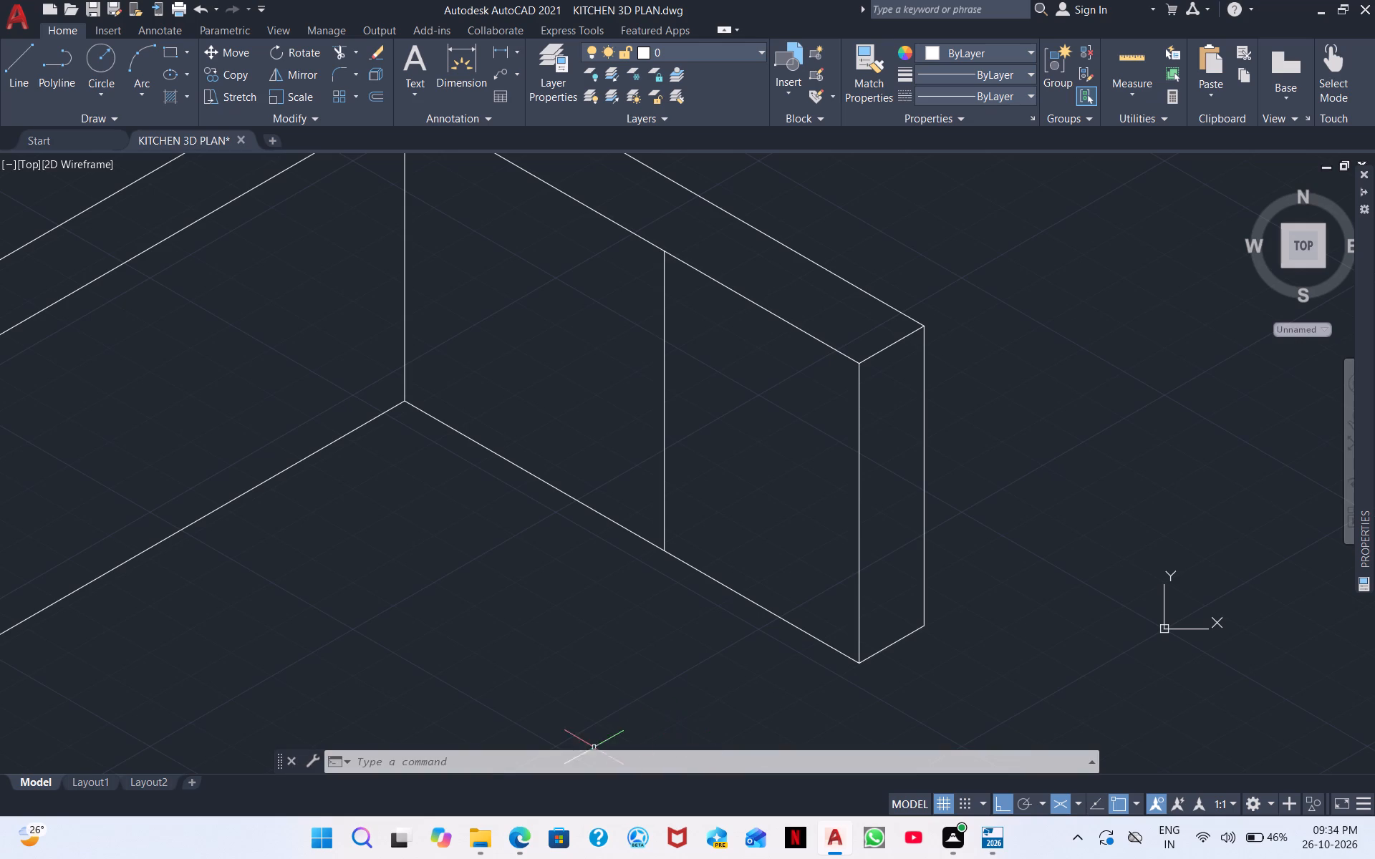
{"action": "middle_click_drag", "start_coordinate": [466, 419], "coordinate": [781, 498]}
{"action": "scroll", "coordinate": [635, 424], "scroll_direction": "down", "scroll_amount": 2}
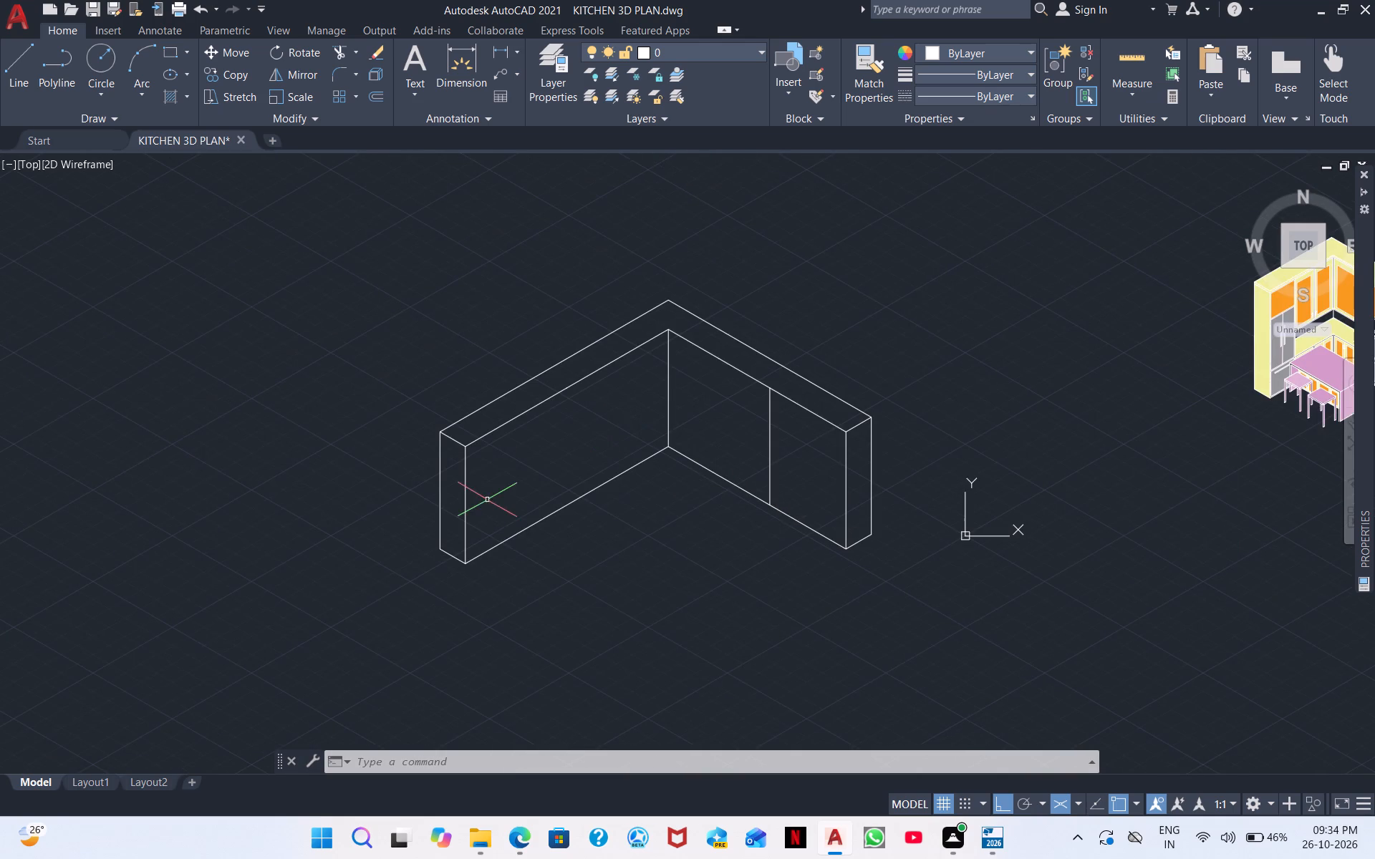
{"action": "middle_click_drag", "start_coordinate": [484, 502], "coordinate": [410, 554]}
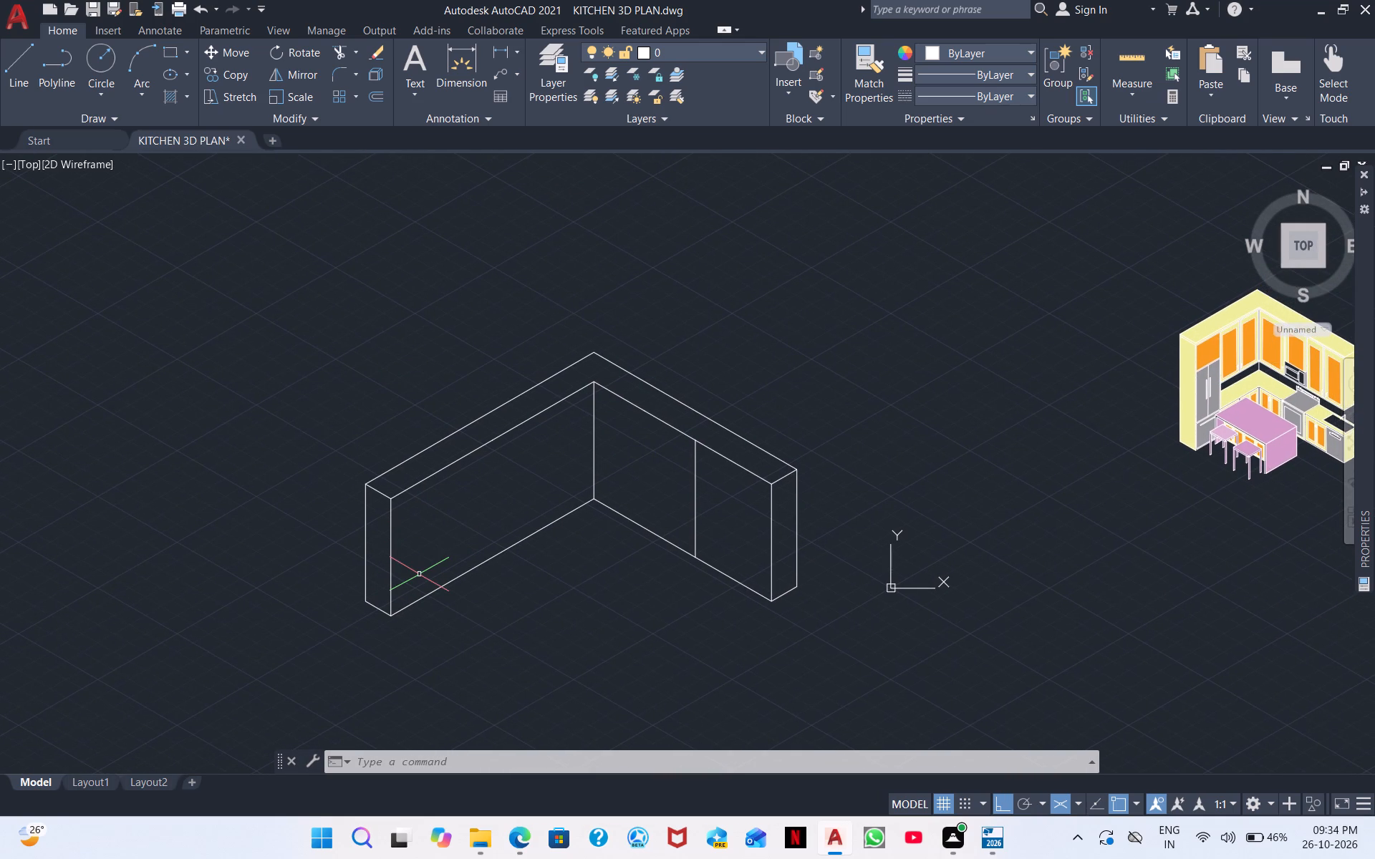
{"action": "scroll", "coordinate": [419, 575], "scroll_direction": "up", "scroll_amount": 2}
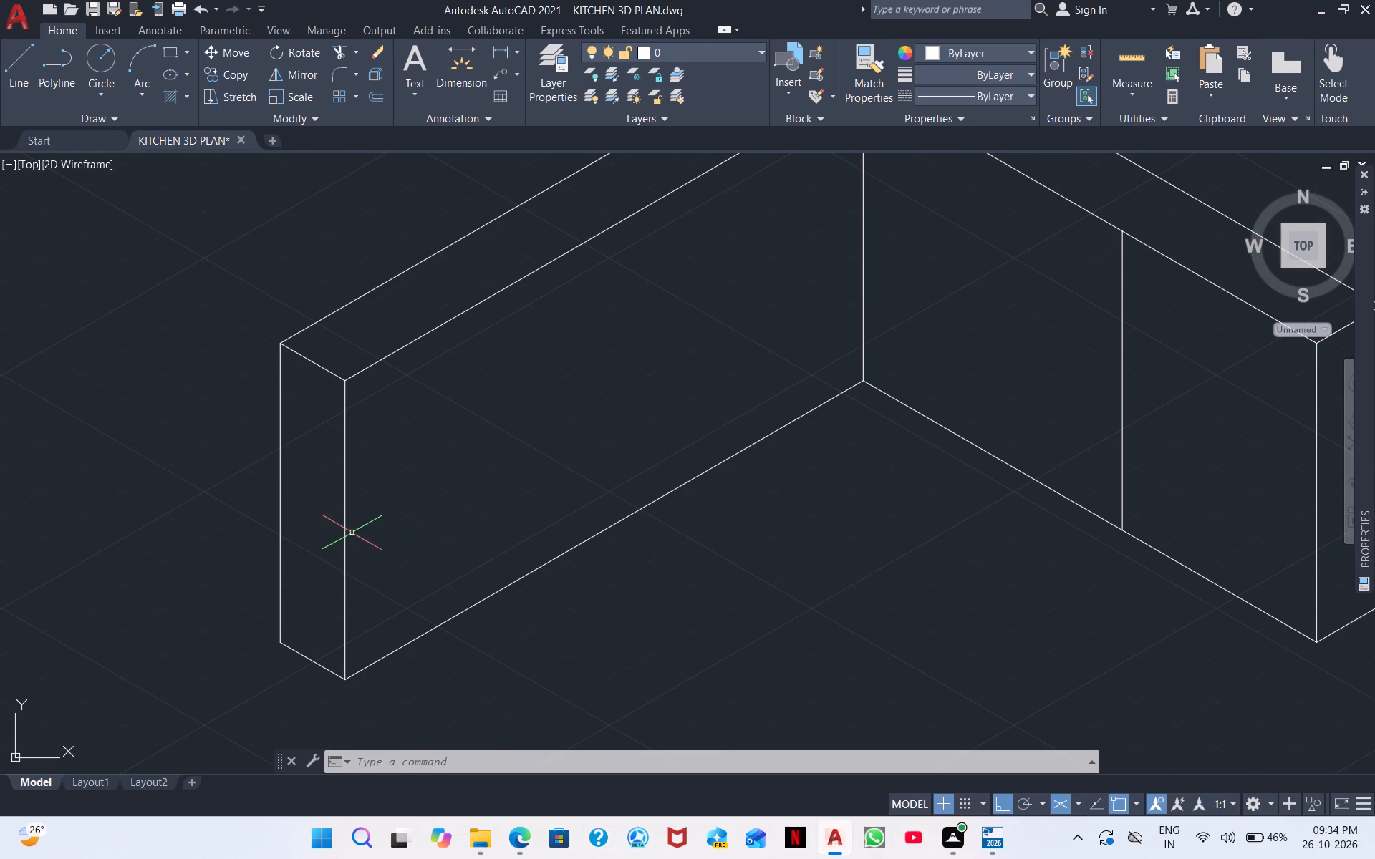
Start a new line on the second wall's inner face.
{"action": "left_click", "coordinate": [15, 72]}
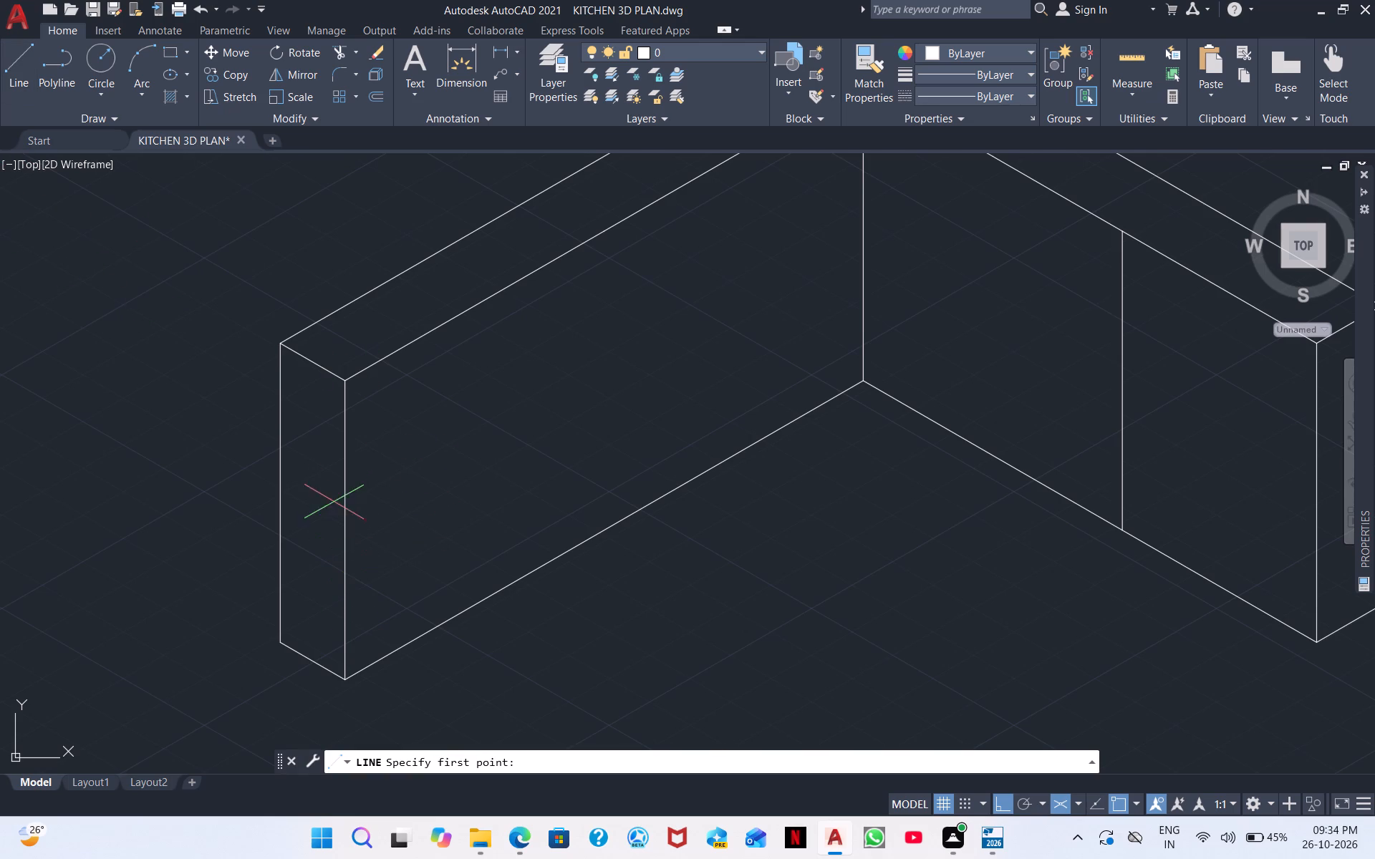
{"action": "middle_click_drag", "start_coordinate": [579, 413], "coordinate": [571, 427]}
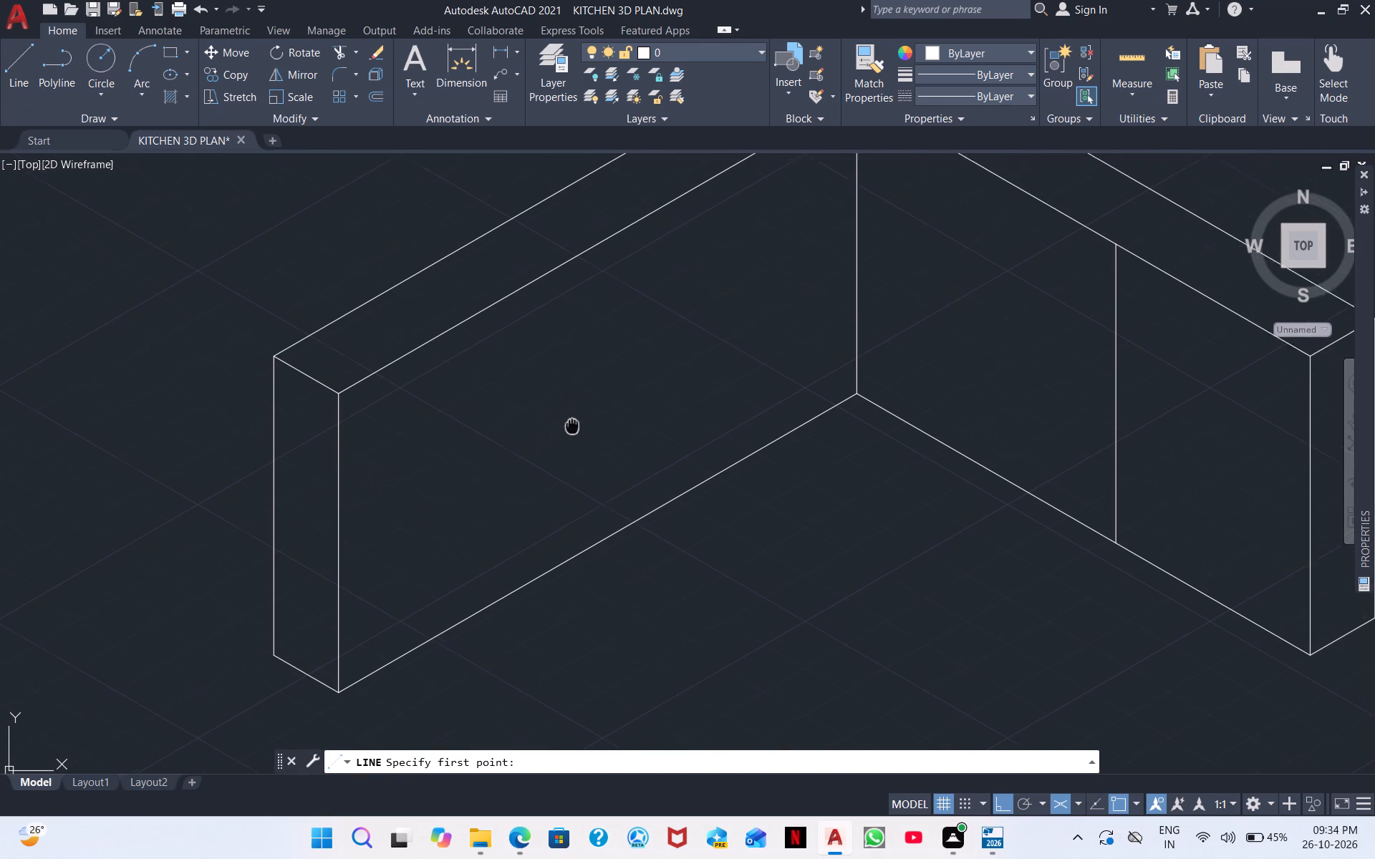
{"action": "middle_click_drag", "start_coordinate": [571, 427], "coordinate": [265, 533]}
{"action": "scroll", "coordinate": [312, 505], "scroll_direction": "down", "scroll_amount": 1}
{"action": "middle_click_drag", "start_coordinate": [352, 508], "coordinate": [218, 488]}
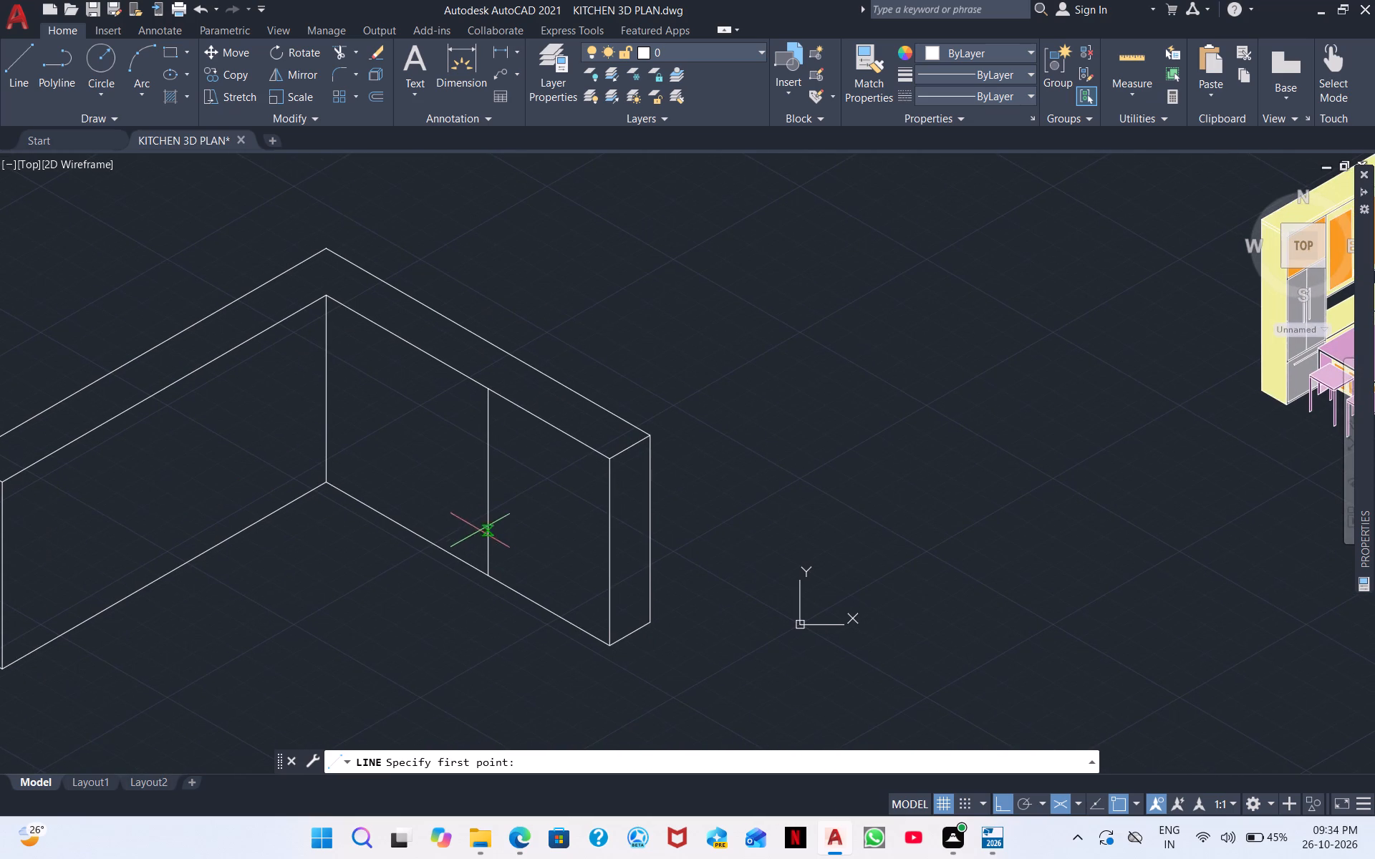
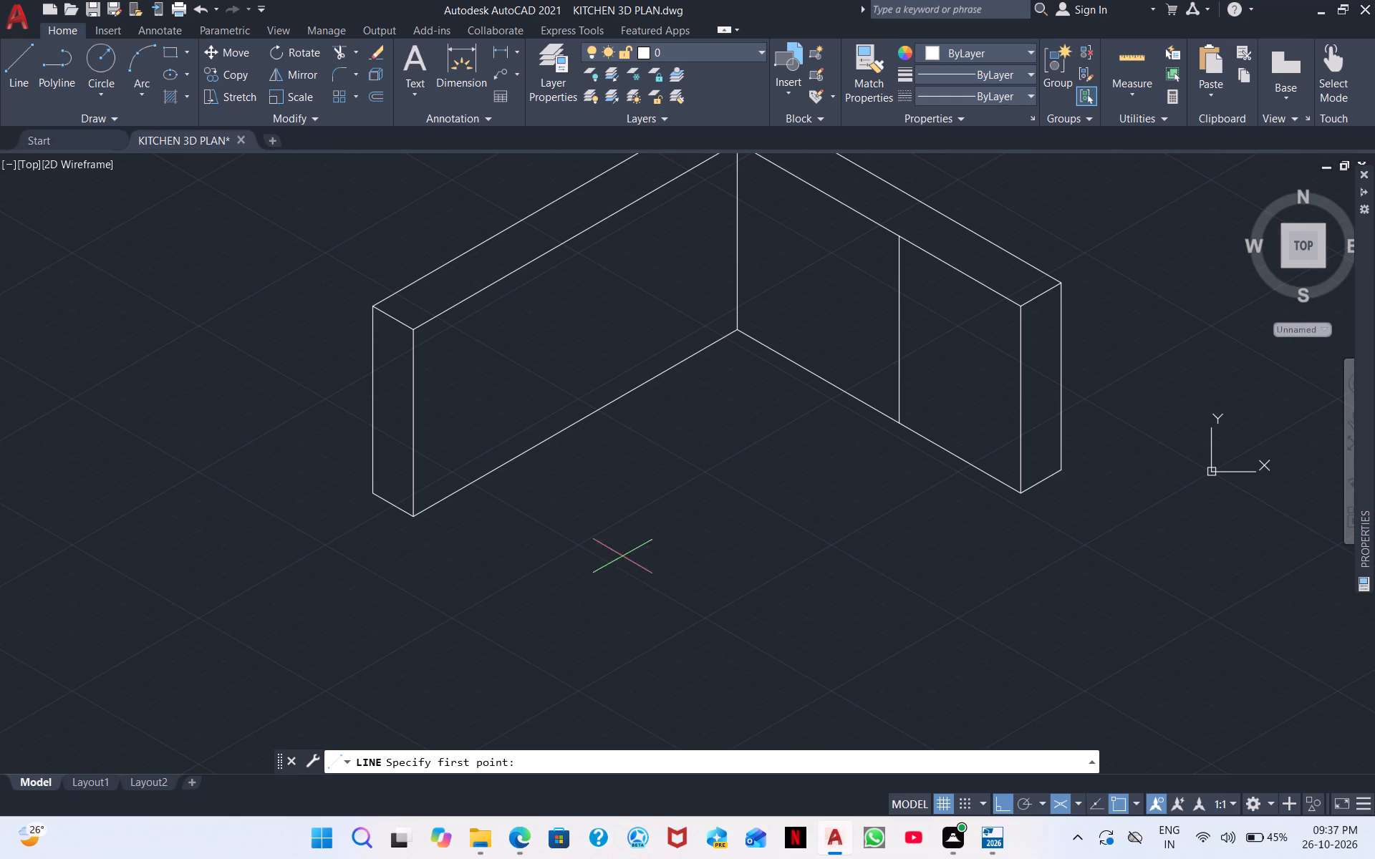
On the second wall's inner face, draw a line parallel to the top edge from the end's vertical edge back to the vertical divider.
{"action": "scroll", "coordinate": [577, 499], "scroll_direction": "down", "scroll_amount": 1}
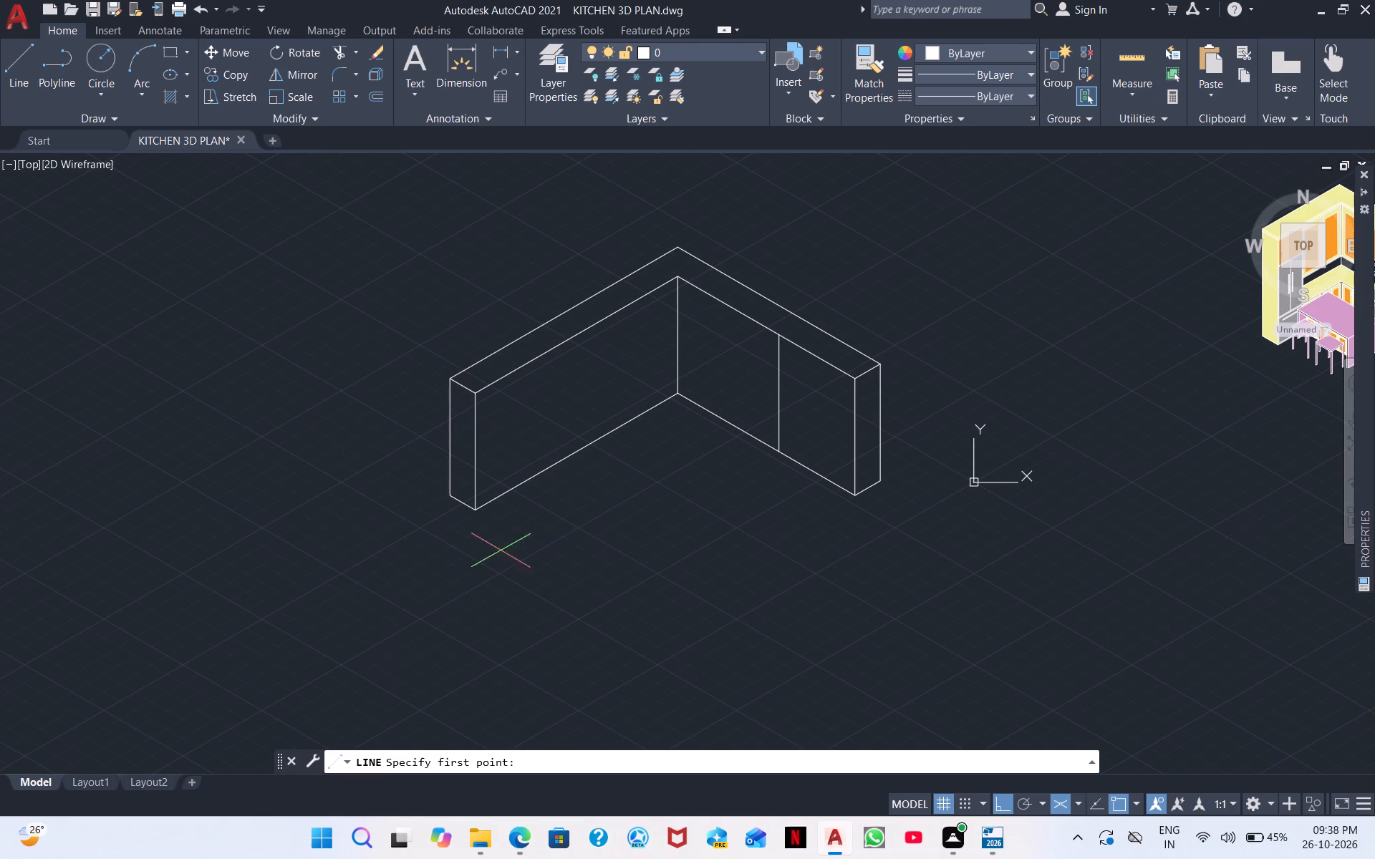
{"action": "middle_click_drag", "start_coordinate": [560, 476], "coordinate": [440, 587]}
{"action": "scroll", "coordinate": [395, 571], "scroll_direction": "up", "scroll_amount": 1}
{"action": "scroll", "coordinate": [390, 583], "scroll_direction": "down", "scroll_amount": 1}
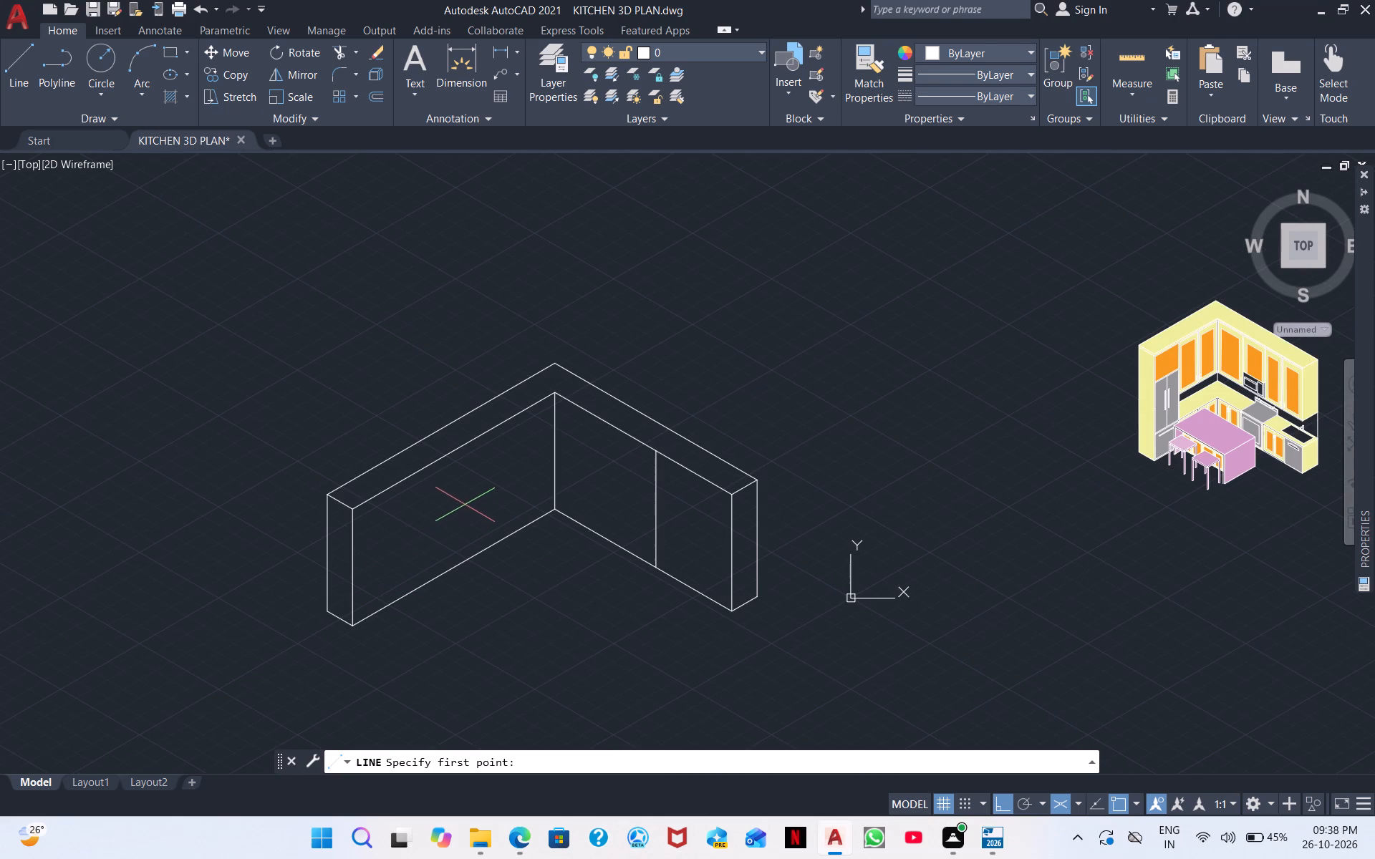
{"action": "scroll", "coordinate": [640, 503], "scroll_direction": "up", "scroll_amount": 1}
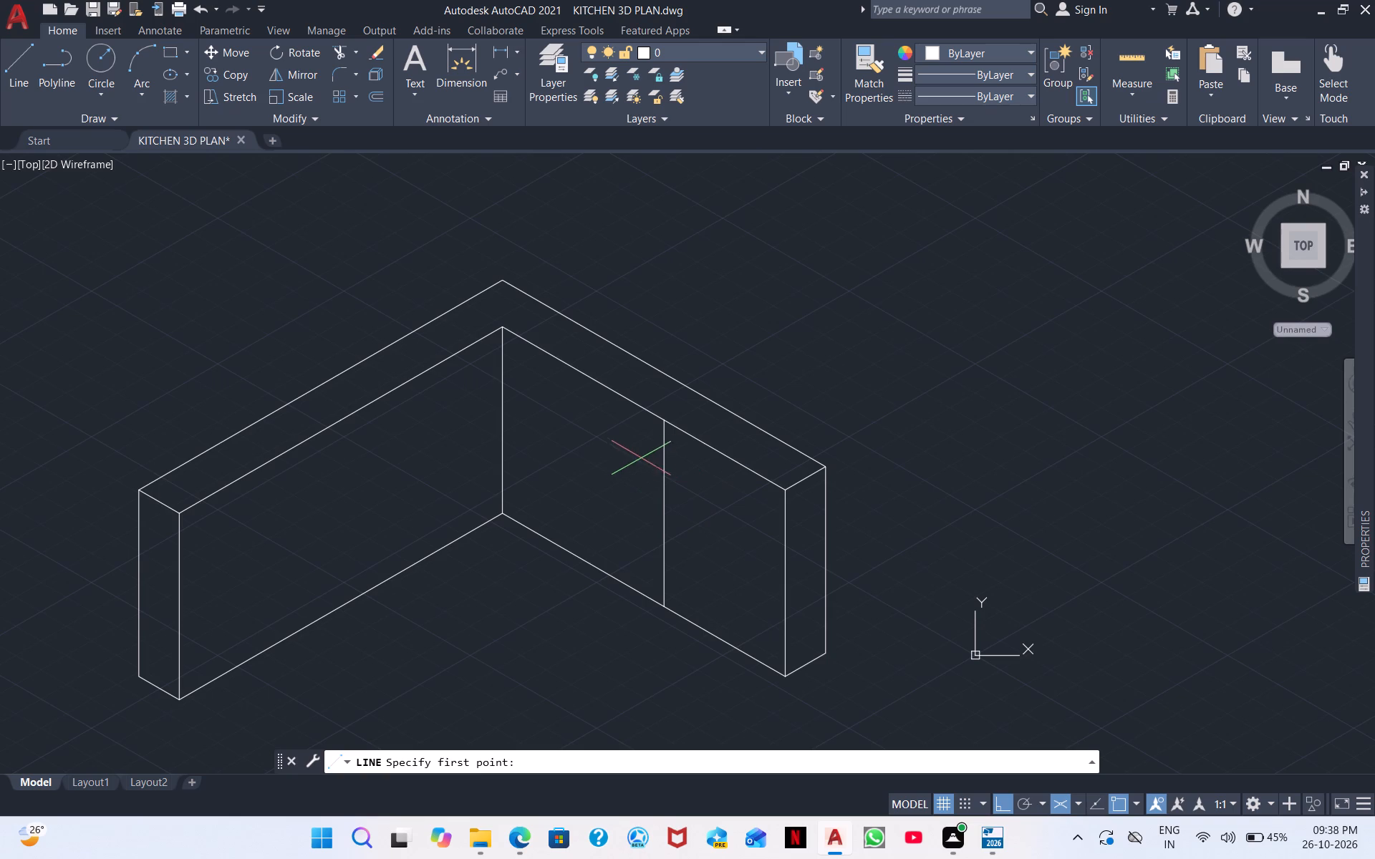
{"action": "left_click", "coordinate": [11, 69]}
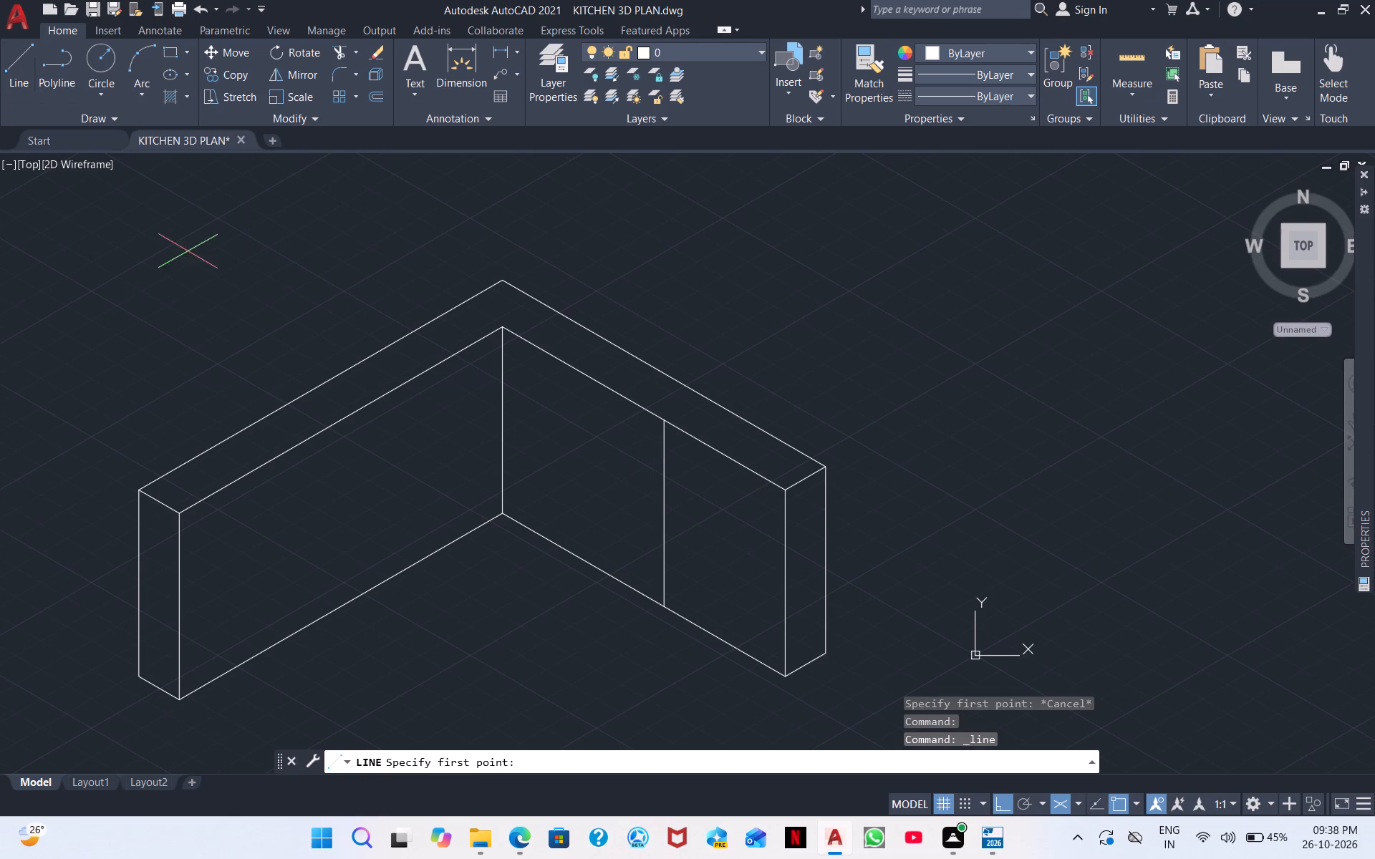
{"action": "scroll", "coordinate": [816, 565], "scroll_direction": "up", "scroll_amount": 3}
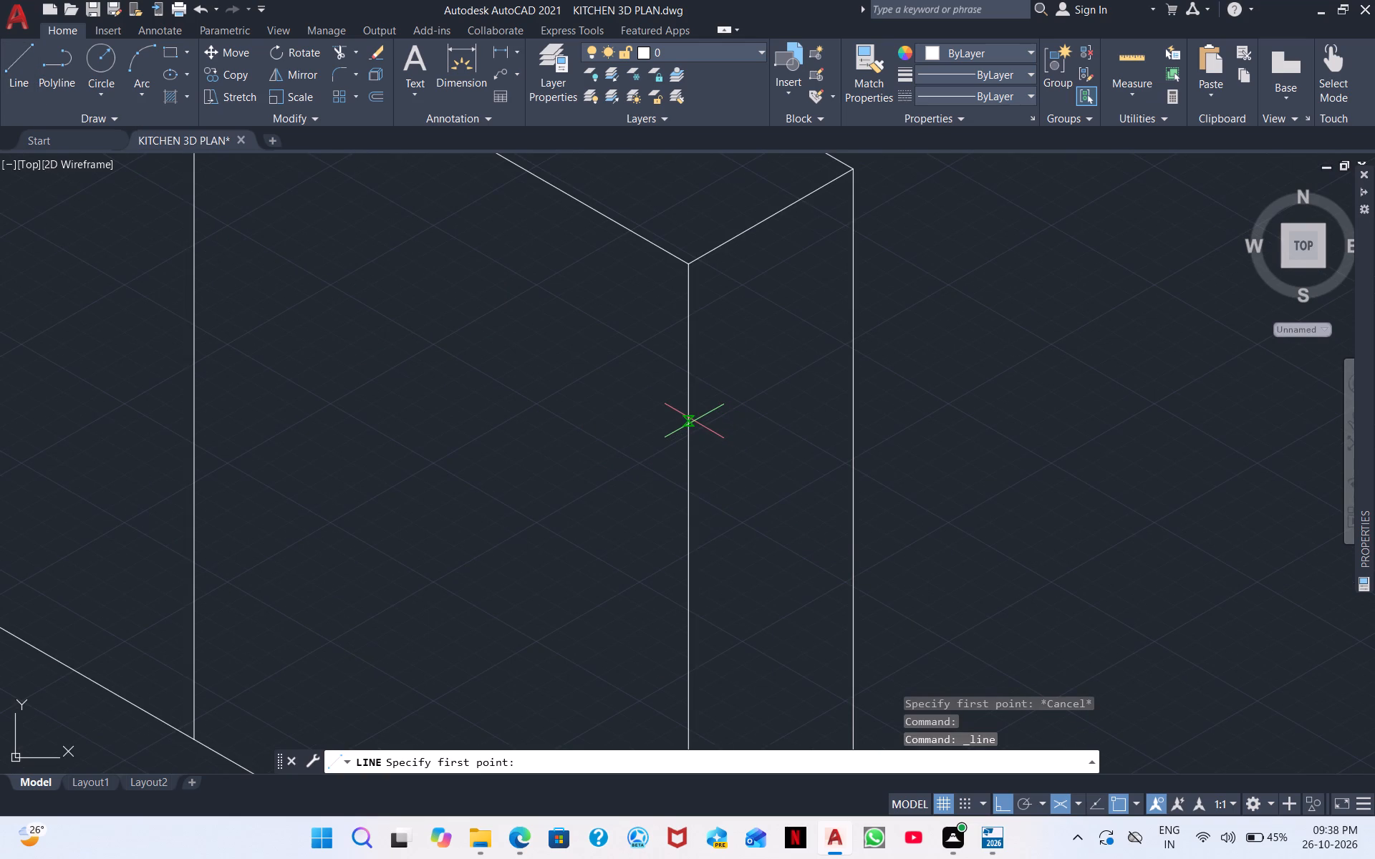
{"action": "left_click", "coordinate": [694, 421]}
{"action": "middle_click_drag", "start_coordinate": [373, 361], "coordinate": [655, 668]}
{"action": "scroll", "coordinate": [655, 668], "scroll_direction": "up", "scroll_amount": 1}
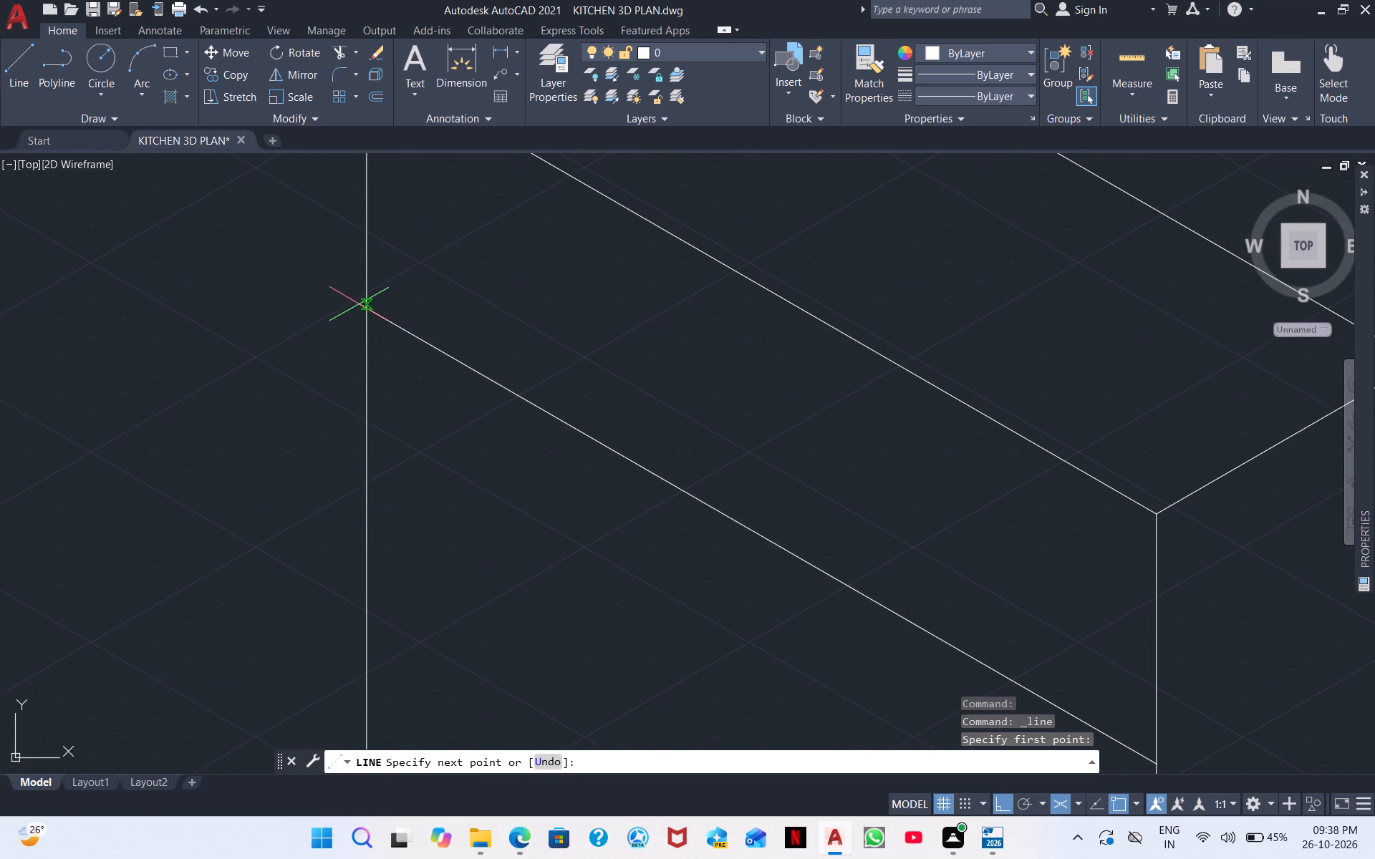
{"action": "left_click", "coordinate": [359, 305]}
{"action": "key", "text": "Escape"}
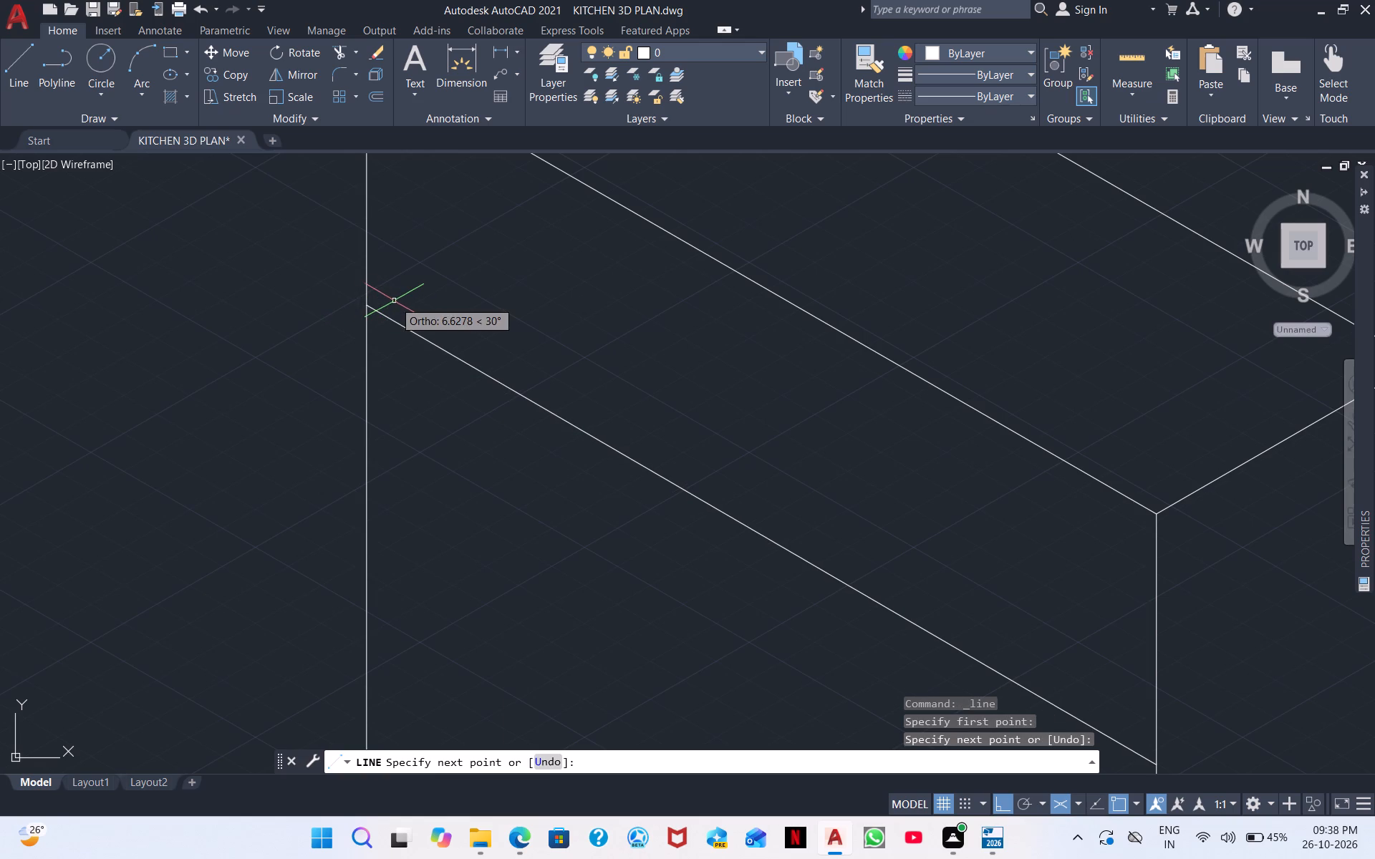
Draw a second parallel line above the base, from the vertical divider to just past the second wall's end edge.
{"action": "scroll", "coordinate": [496, 316], "scroll_direction": "down", "scroll_amount": 2}
{"action": "right_click", "coordinate": [576, 490]}
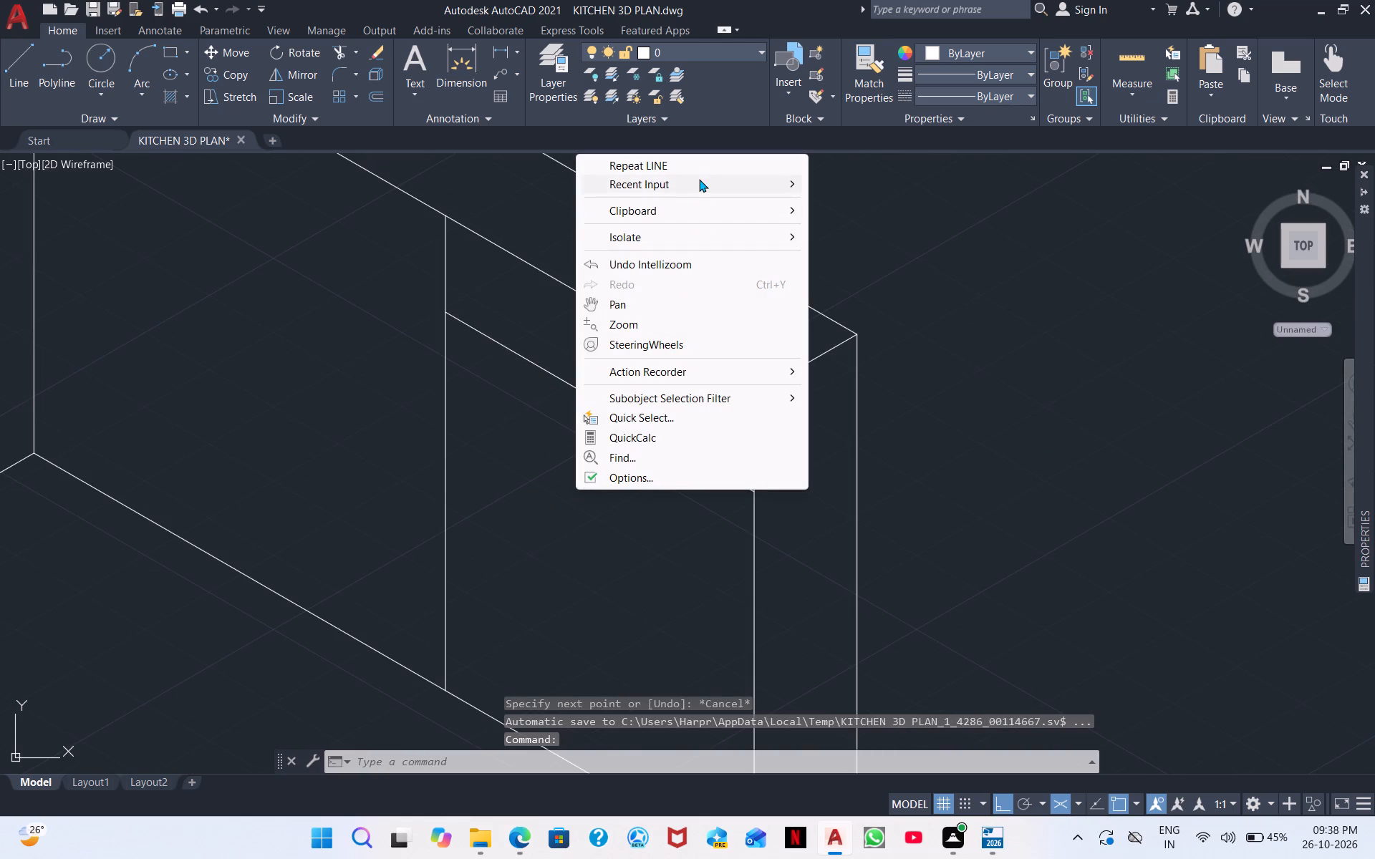
{"action": "left_click", "coordinate": [676, 166]}
{"action": "scroll", "coordinate": [476, 353], "scroll_direction": "up", "scroll_amount": 1}
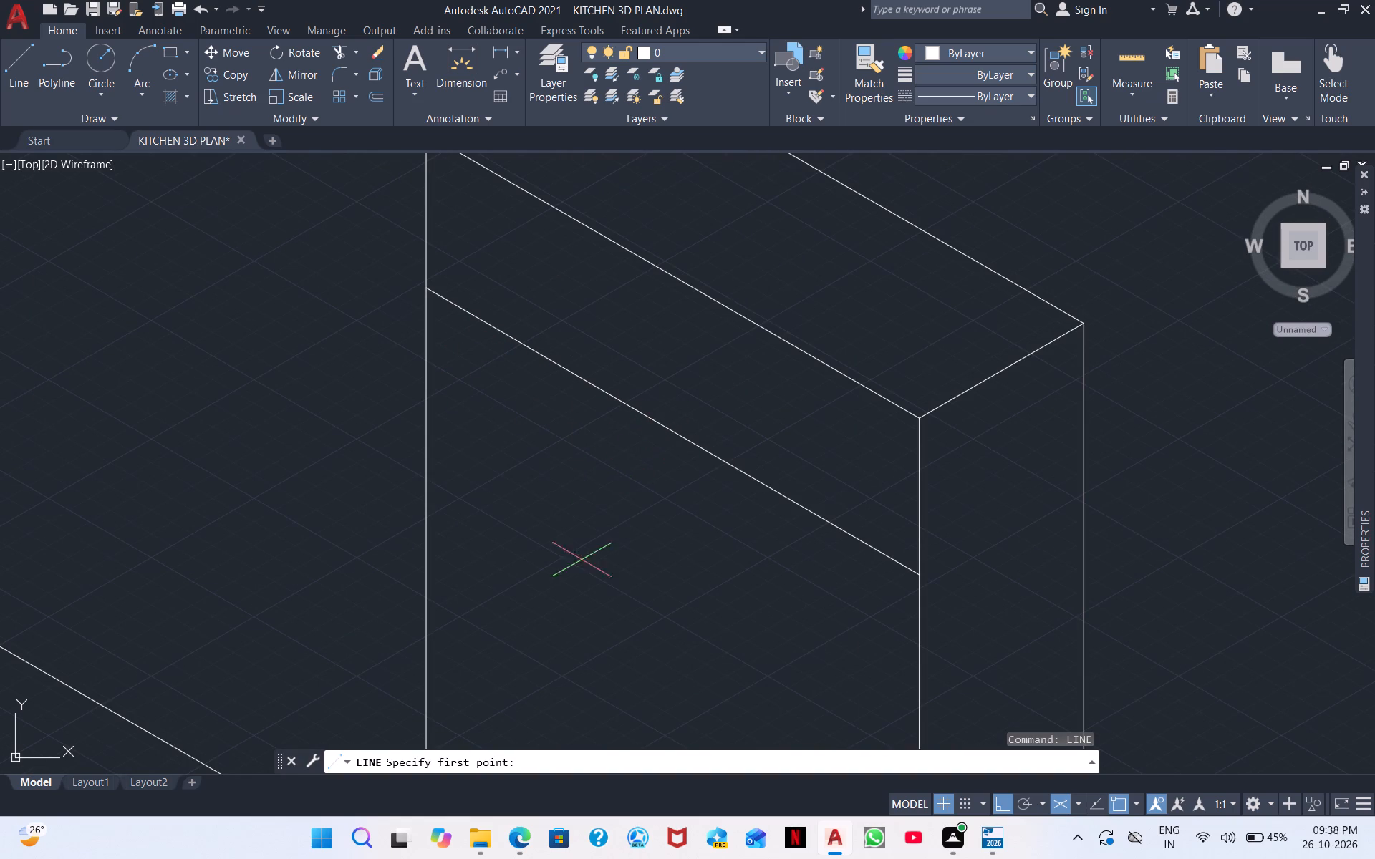
{"action": "middle_click_drag", "start_coordinate": [585, 590], "coordinate": [584, 322]}
{"action": "scroll", "coordinate": [583, 495], "scroll_direction": "down", "scroll_amount": 1}
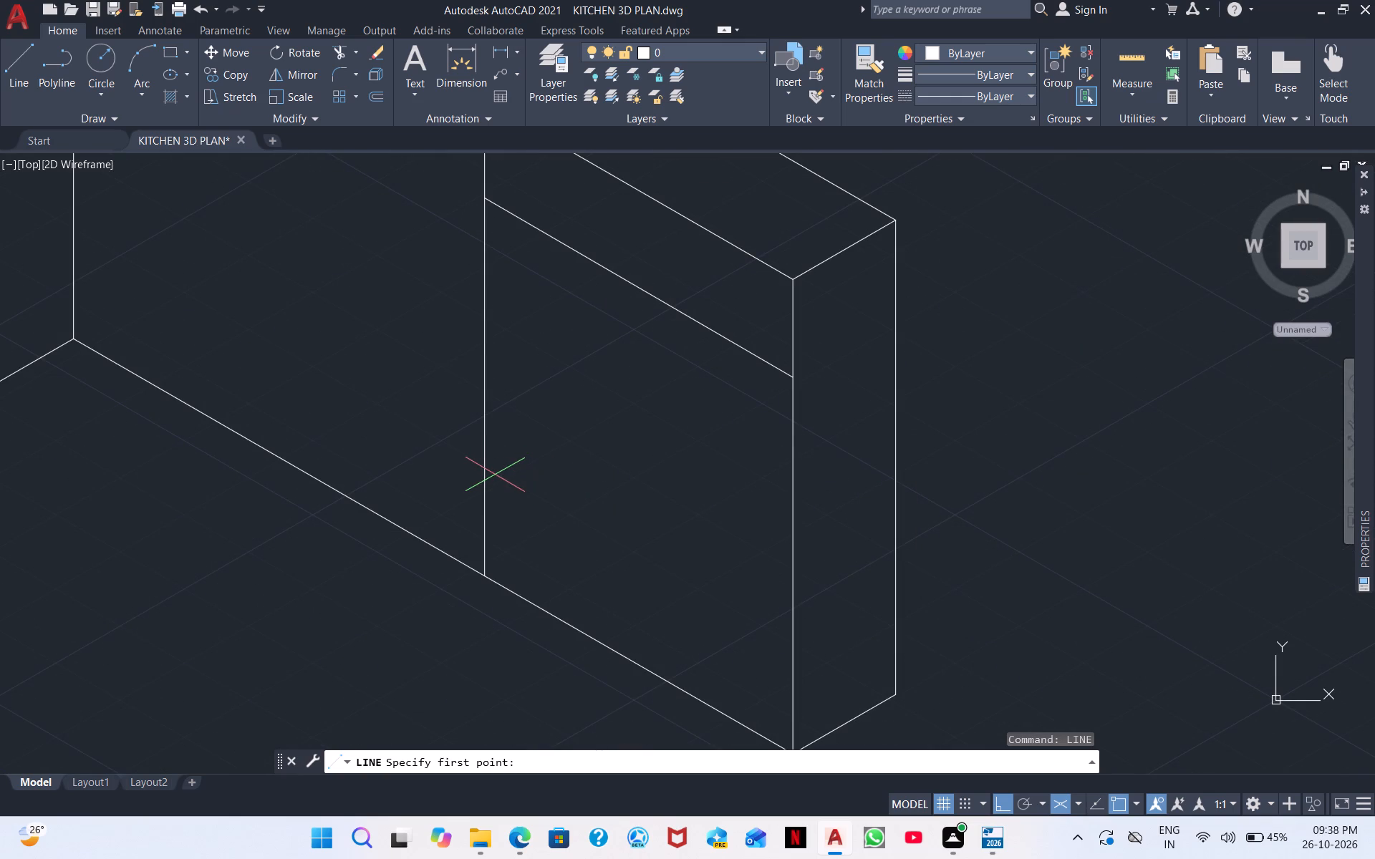
{"action": "left_click", "coordinate": [486, 456]}
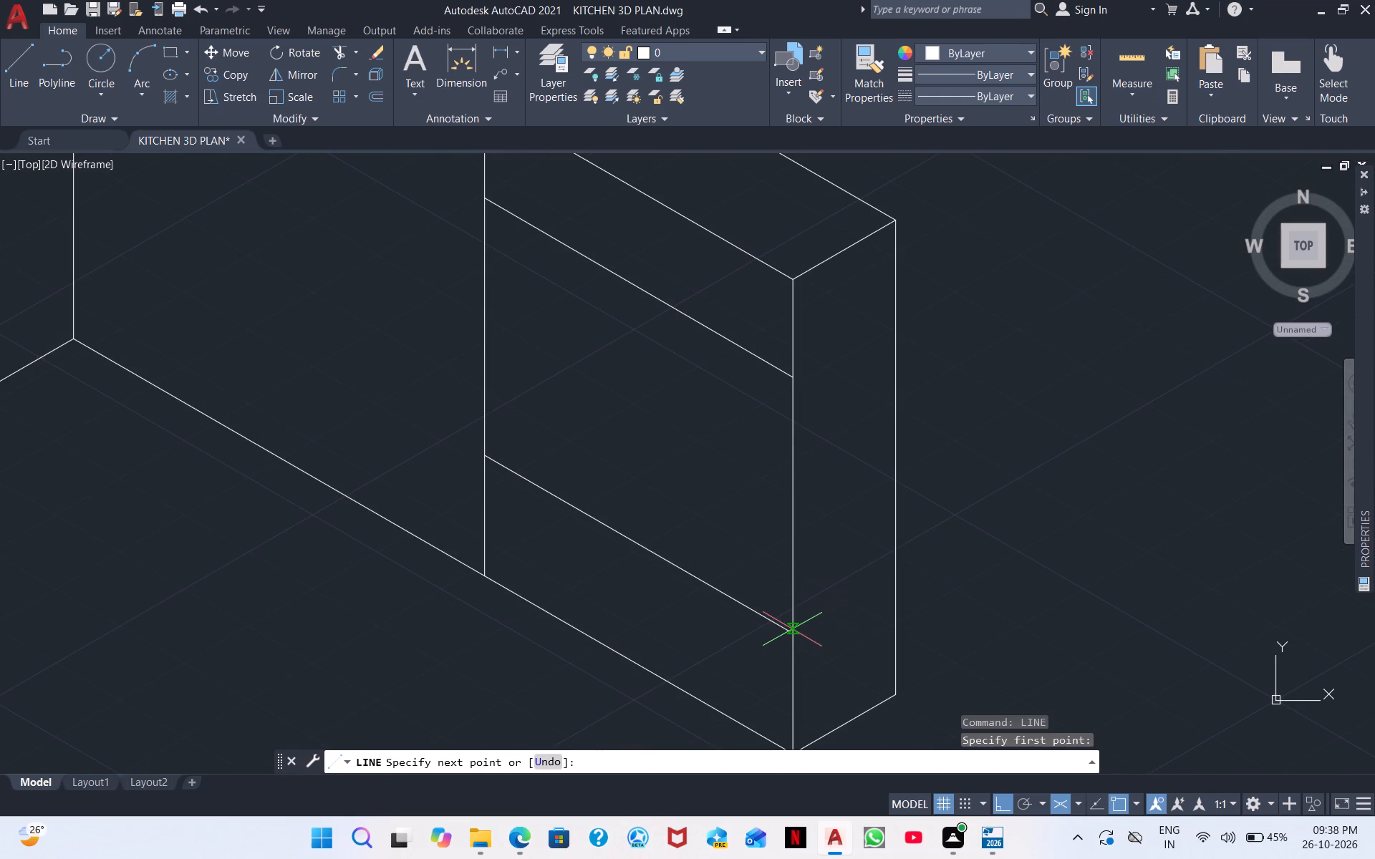
{"action": "left_click", "coordinate": [814, 640]}
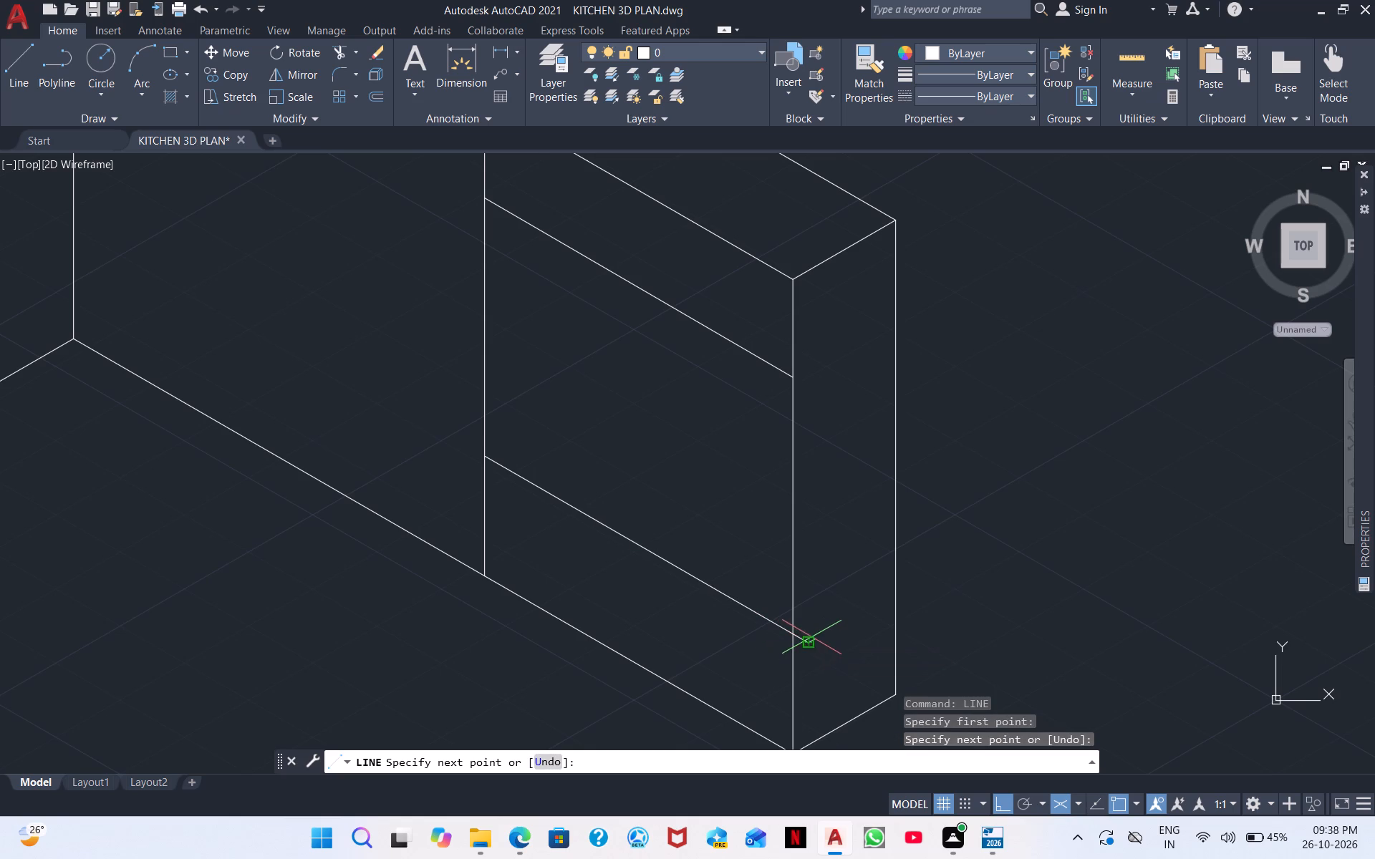
{"action": "key", "text": "Escape"}
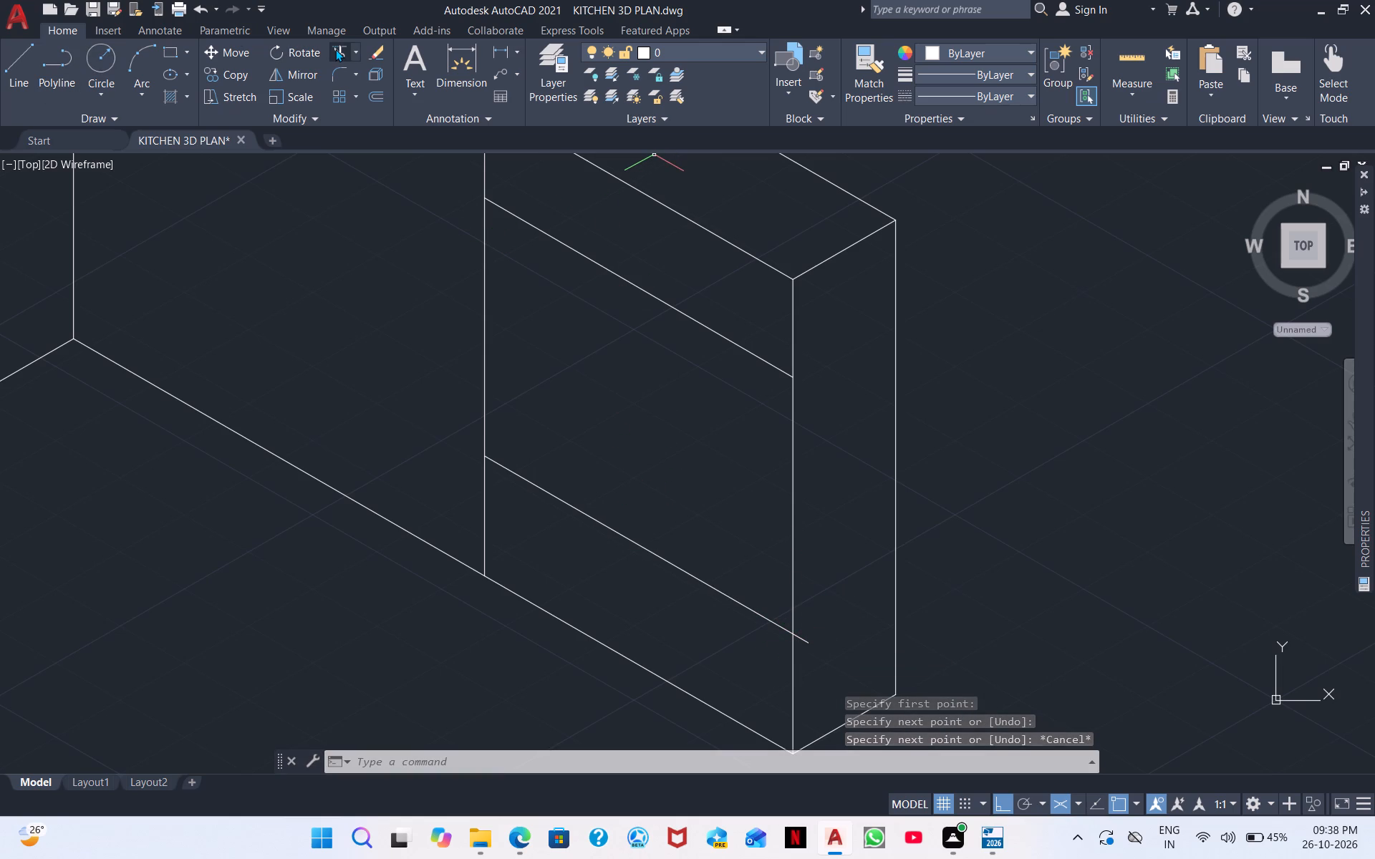
Trim the lower line's overhang beyond the second wall's end edge.
{"action": "left_click", "coordinate": [335, 49]}
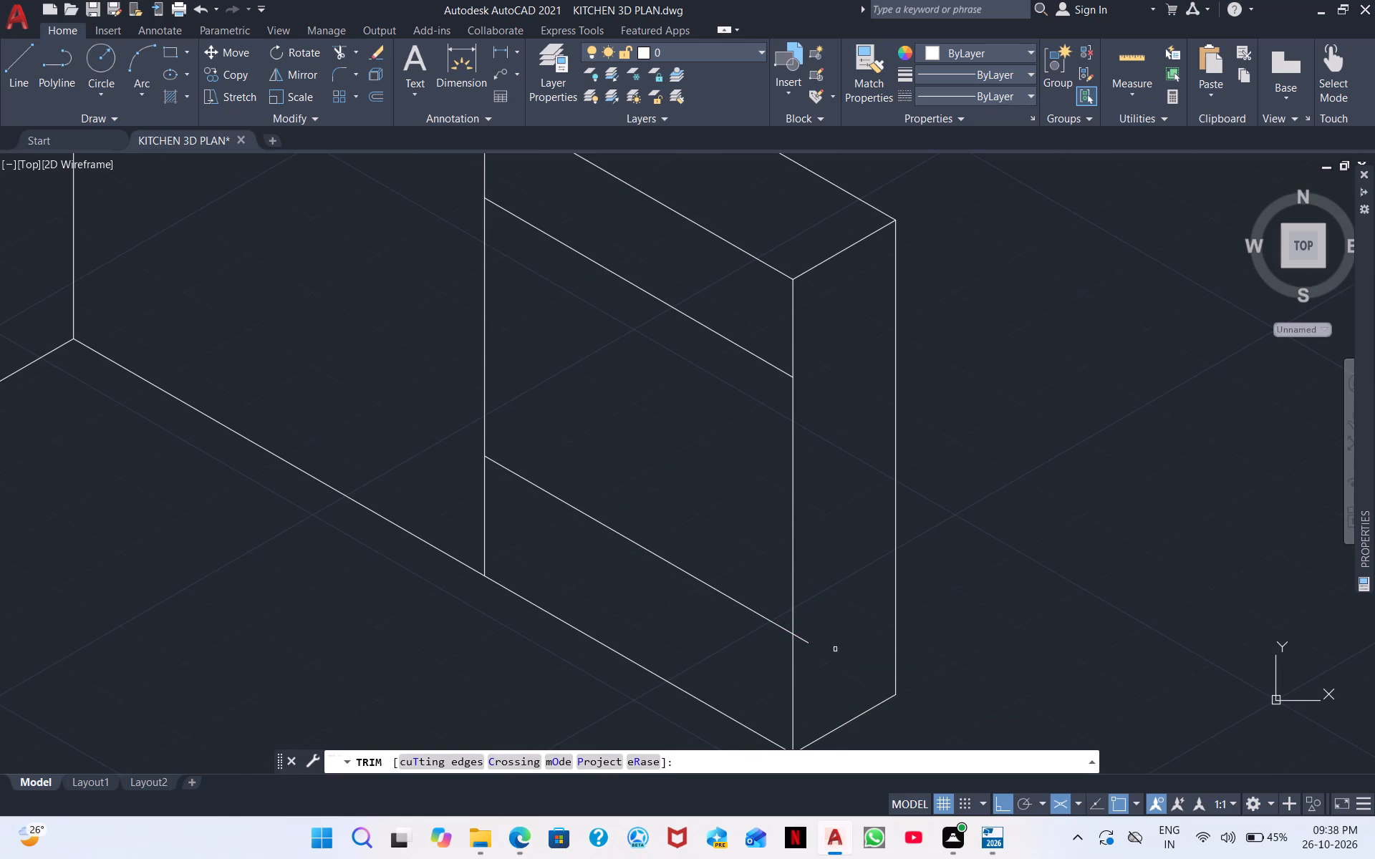
{"action": "left_click", "coordinate": [804, 643]}
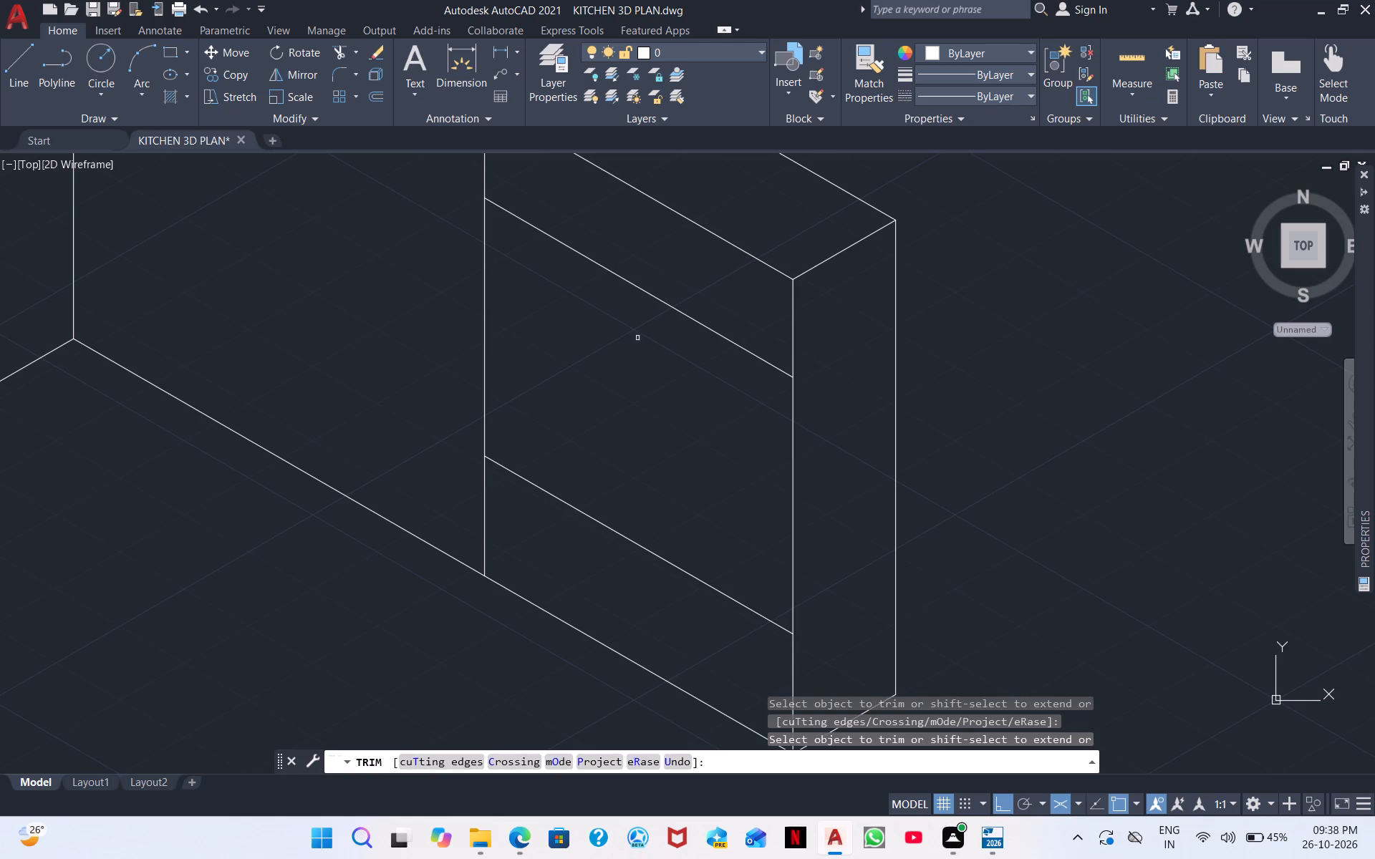
{"action": "right_click", "coordinate": [647, 437]}
{"action": "left_click", "coordinate": [715, 444]}
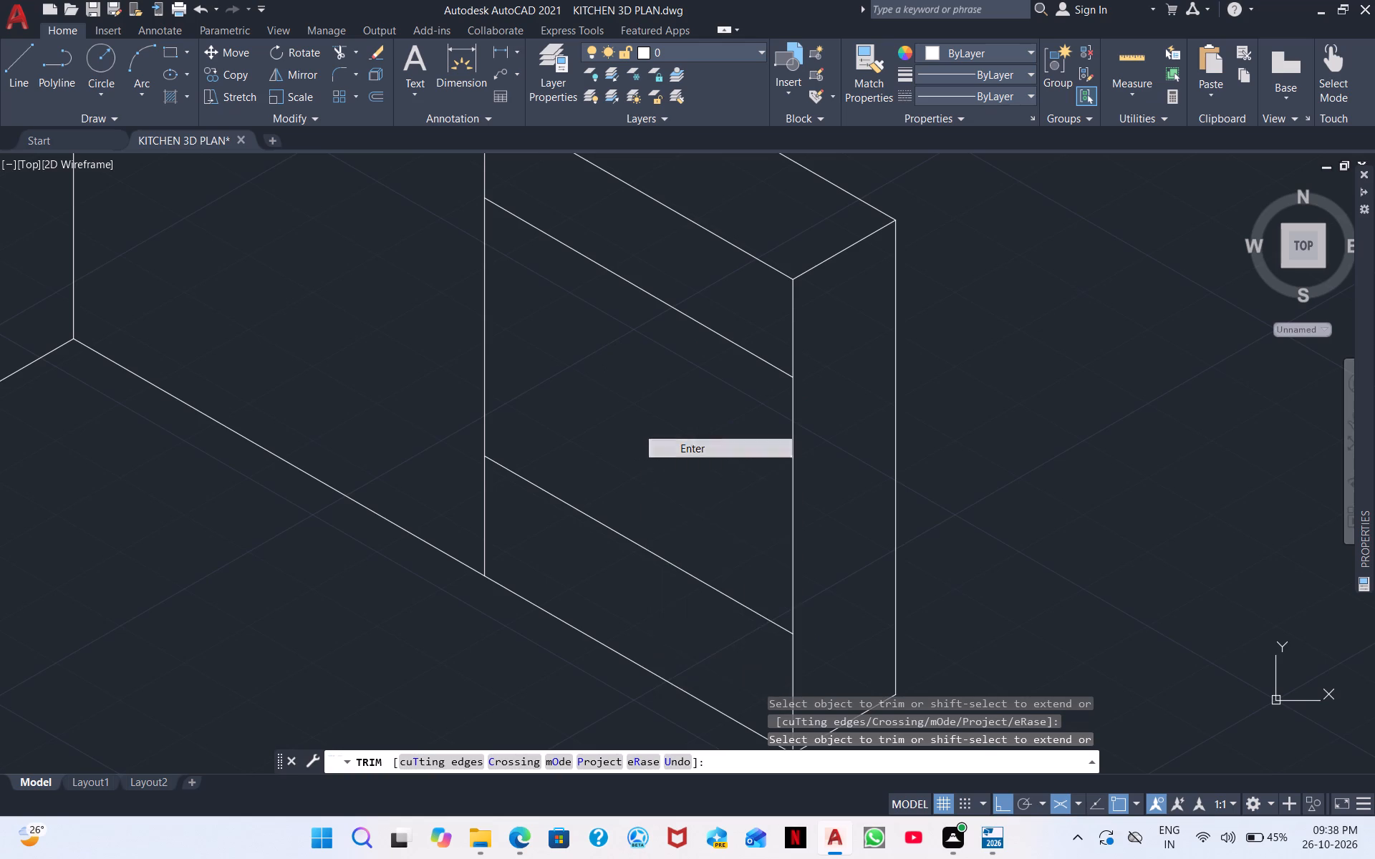
On the right isoplane, draw a vertical line joining the midpoints of the upper and lower parallel lines.
{"action": "right_click", "coordinate": [700, 423]}
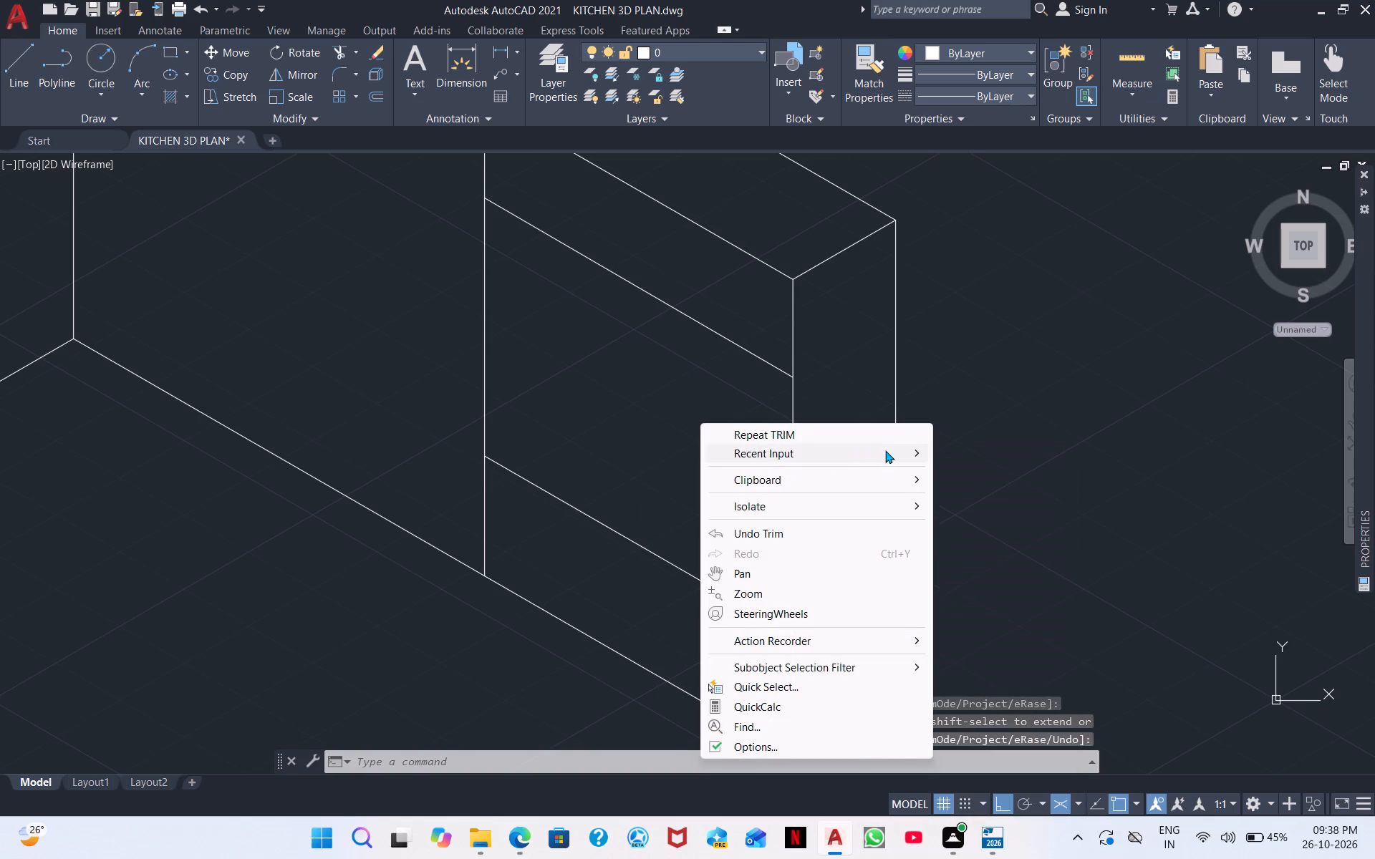
{"action": "left_click", "coordinate": [968, 467]}
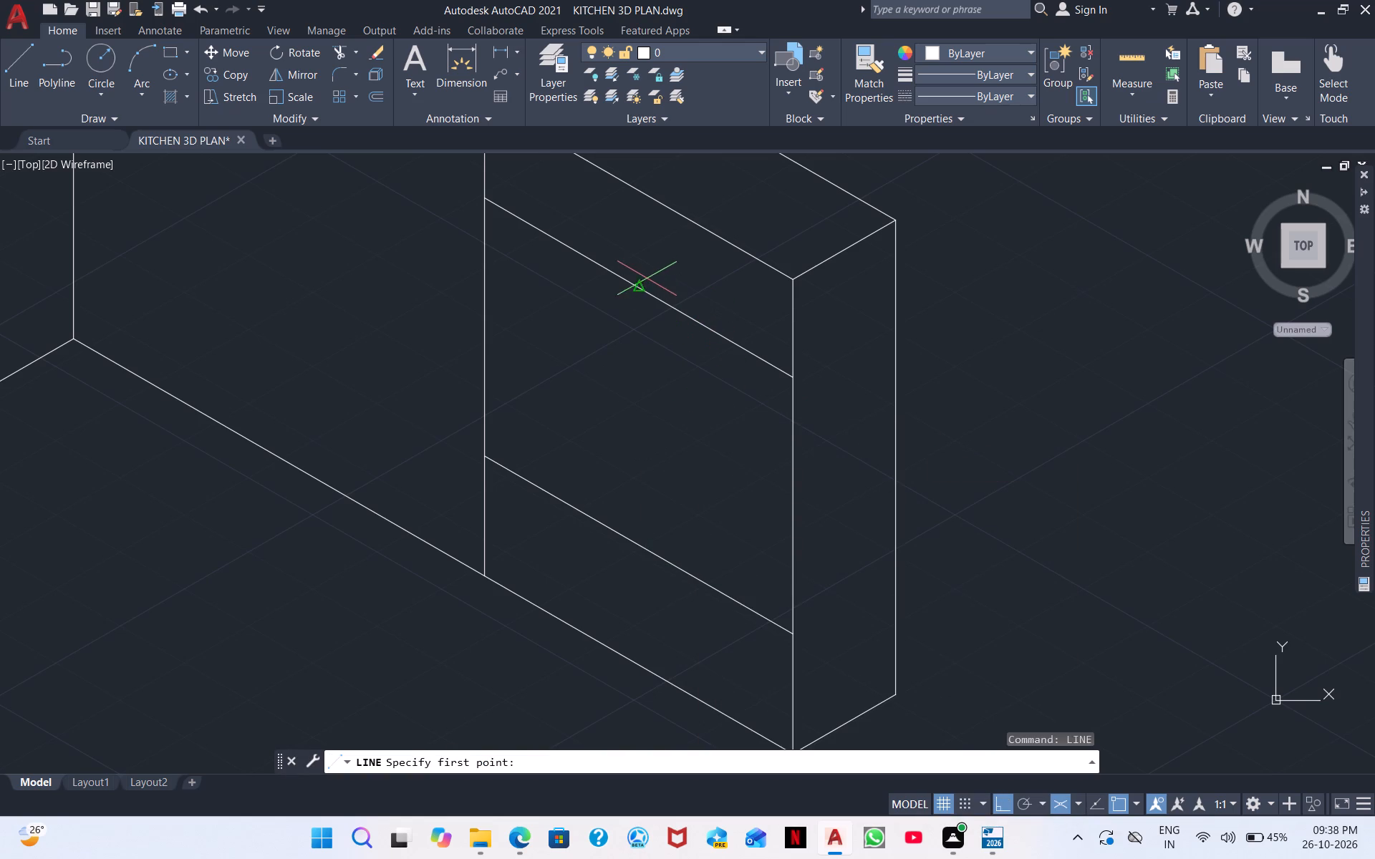
{"action": "left_click", "coordinate": [645, 293]}
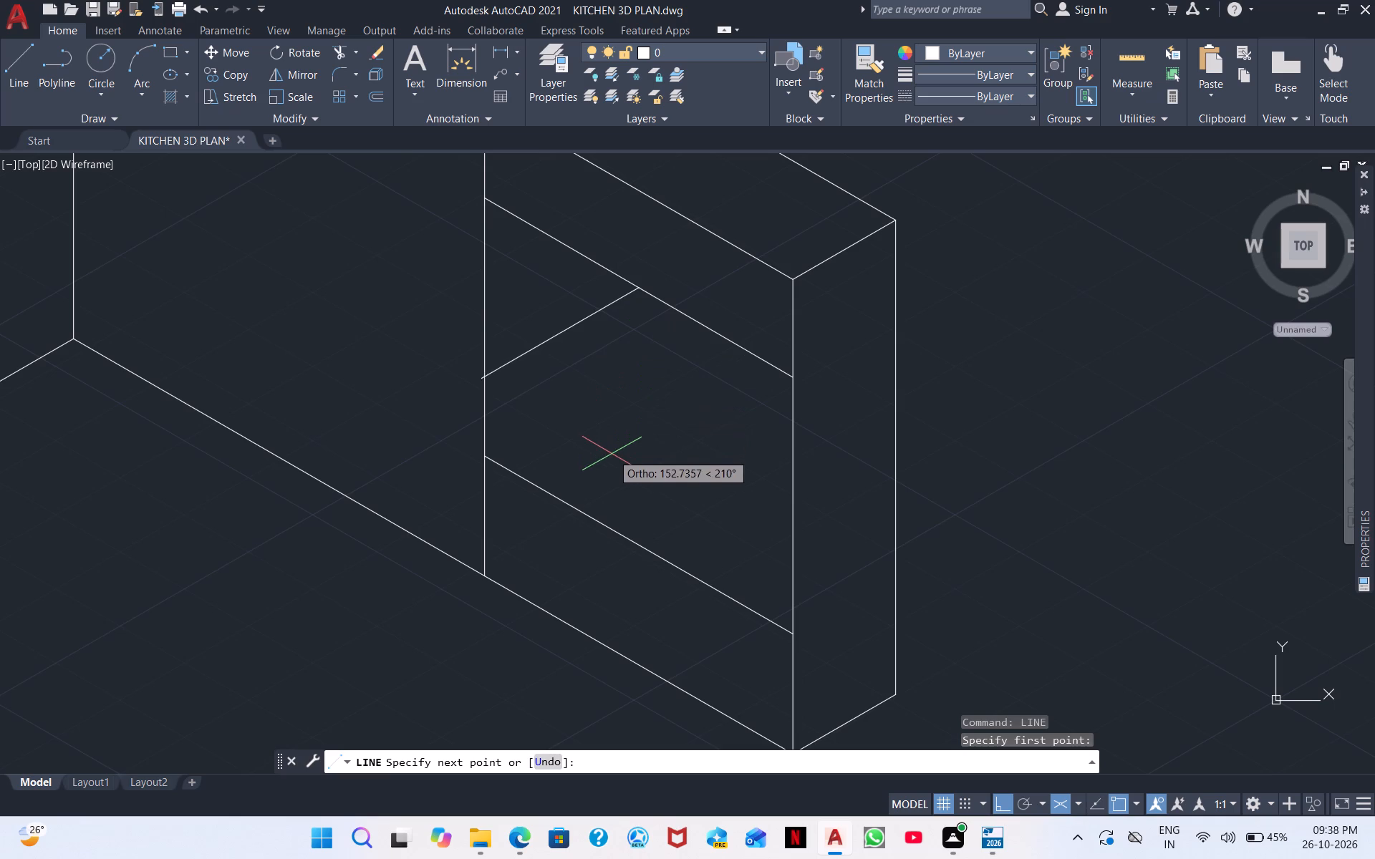
{"action": "key", "text": "ctrl+F5"}
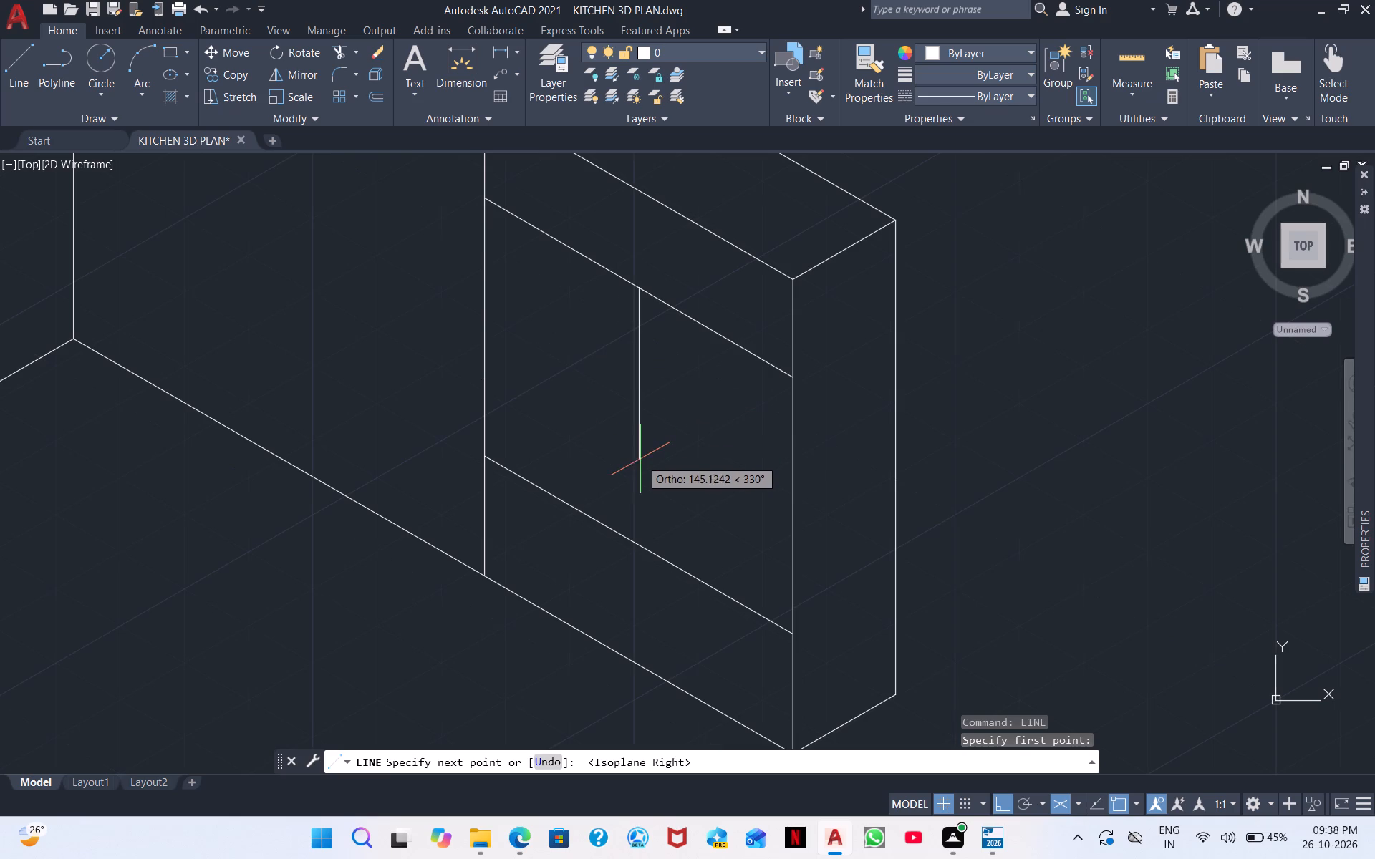
{"action": "left_click", "coordinate": [637, 546]}
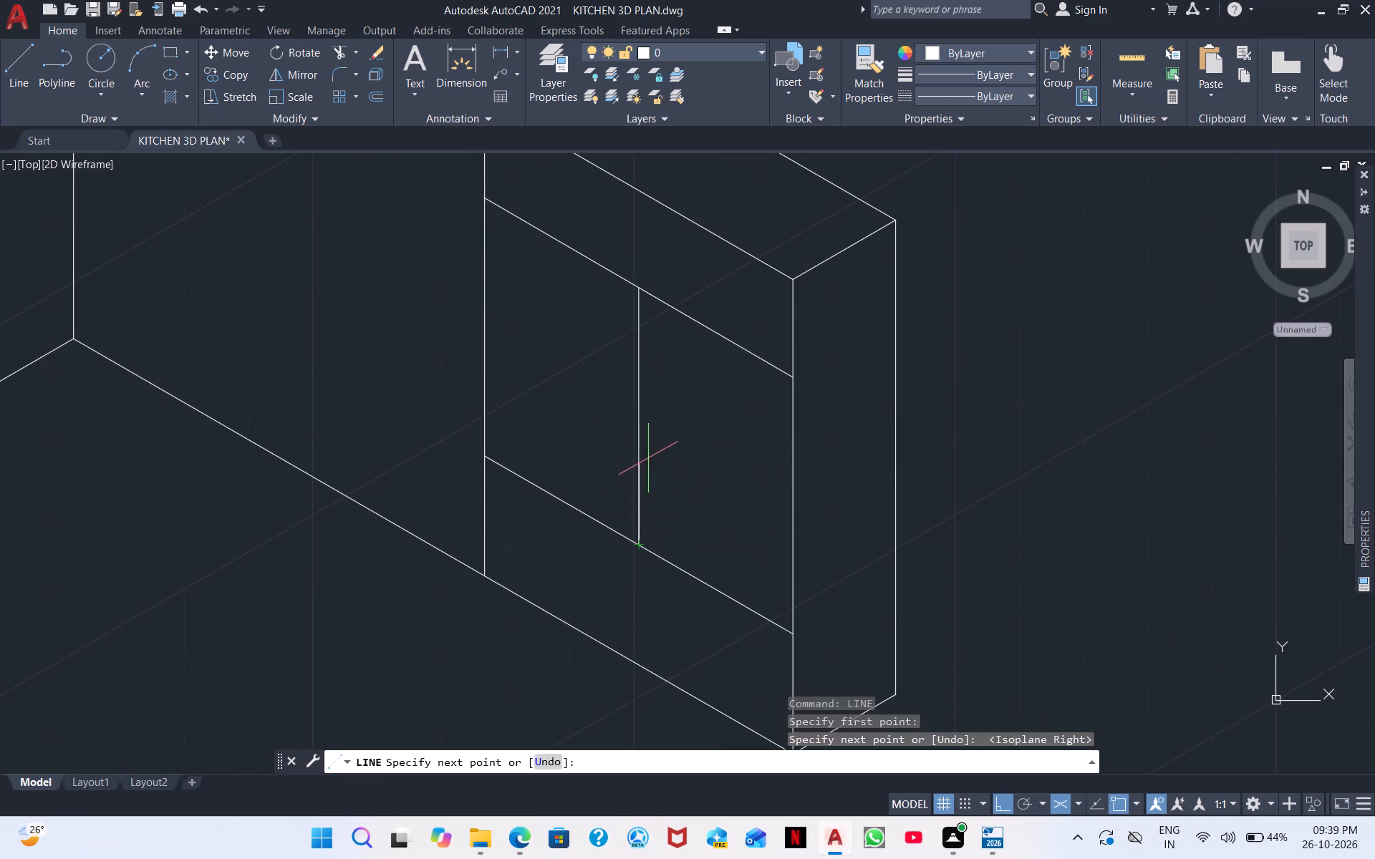
{"action": "right_click", "coordinate": [657, 460]}
{"action": "left_click", "coordinate": [743, 473]}
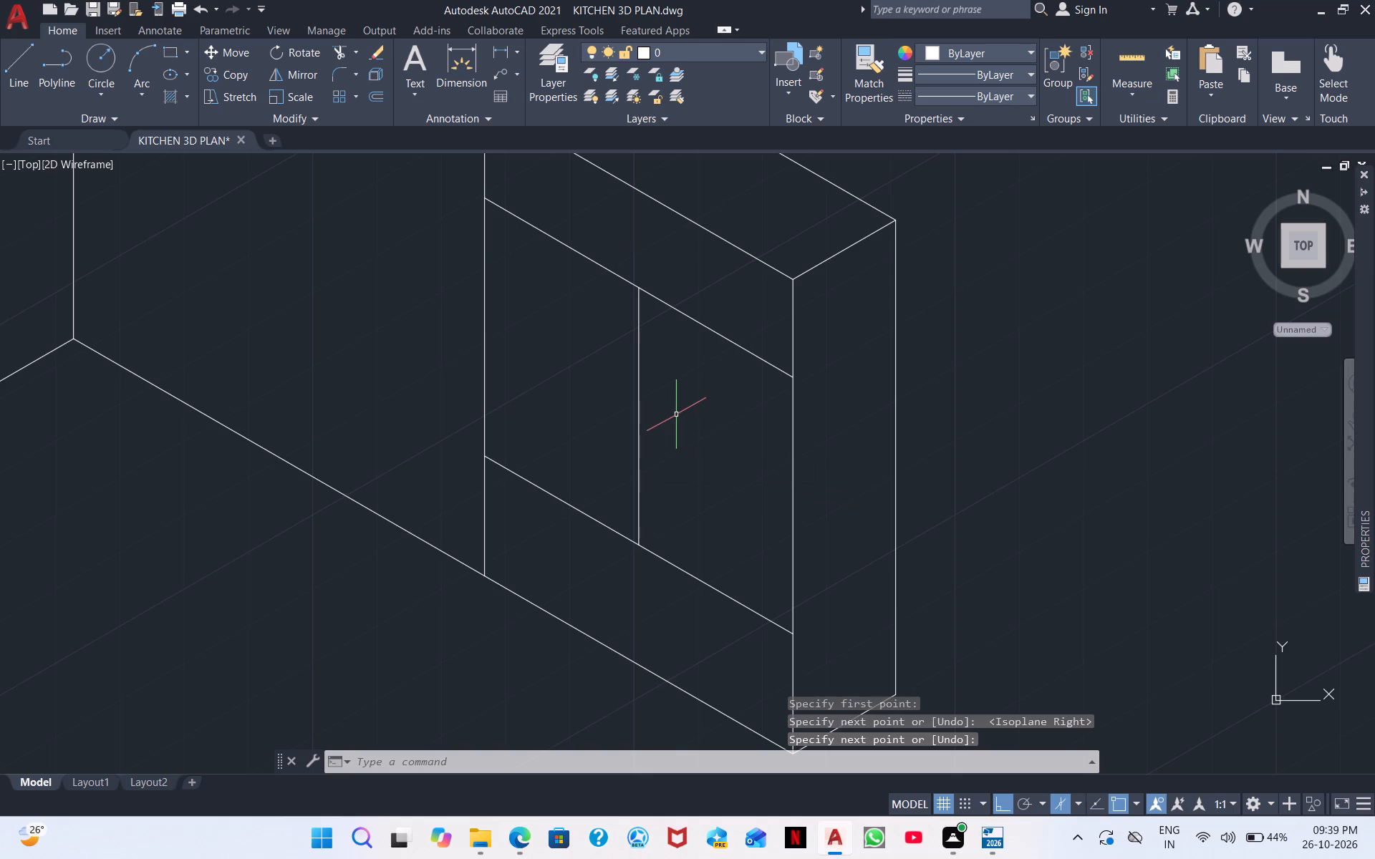
On the left isoplane, draw a line from partway down the vertical divider to the inner back corner edge, parallel to the second wall's base.
{"action": "scroll", "coordinate": [676, 414], "scroll_direction": "up", "scroll_amount": 1}
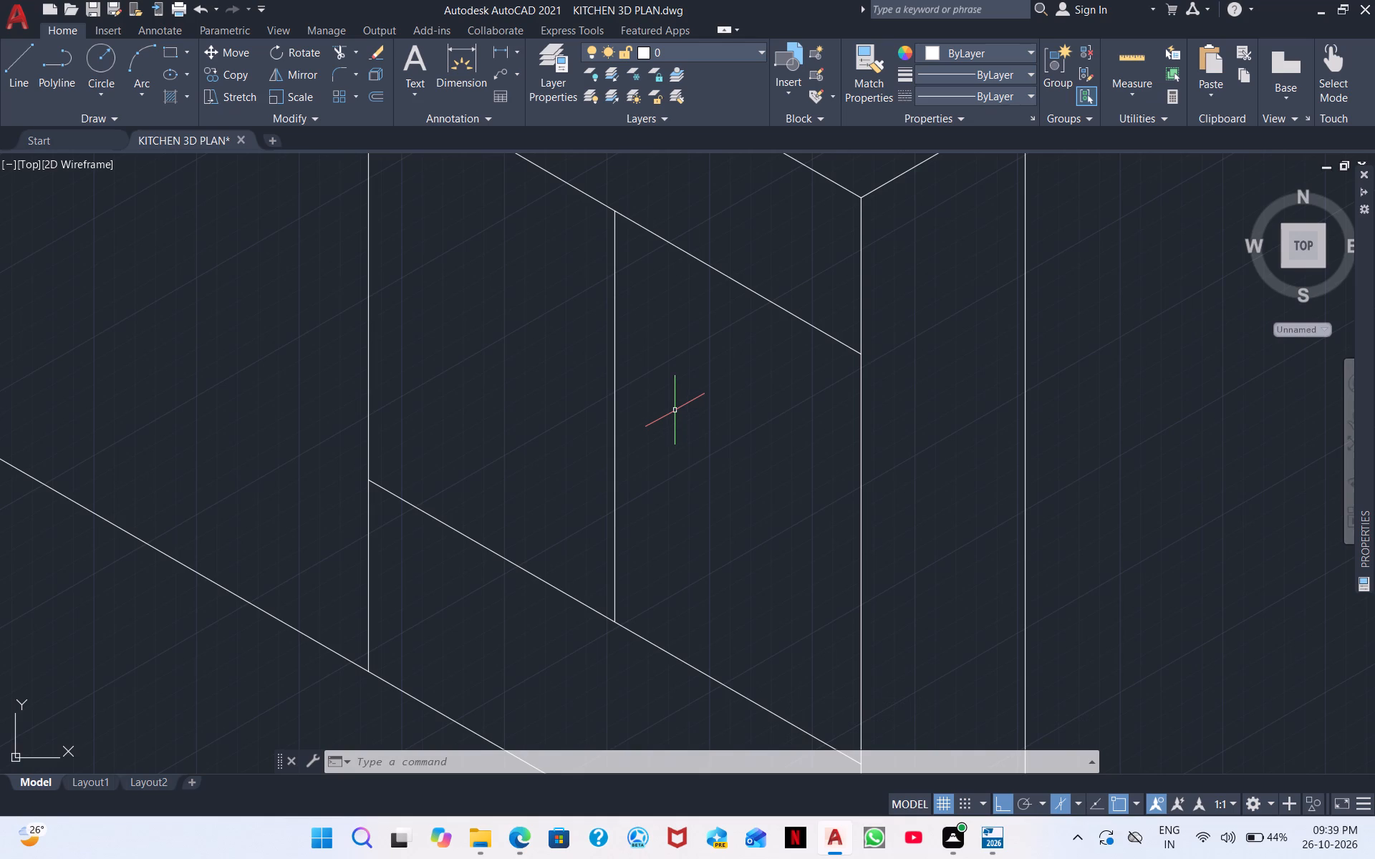
{"action": "scroll", "coordinate": [634, 360], "scroll_direction": "down", "scroll_amount": 1}
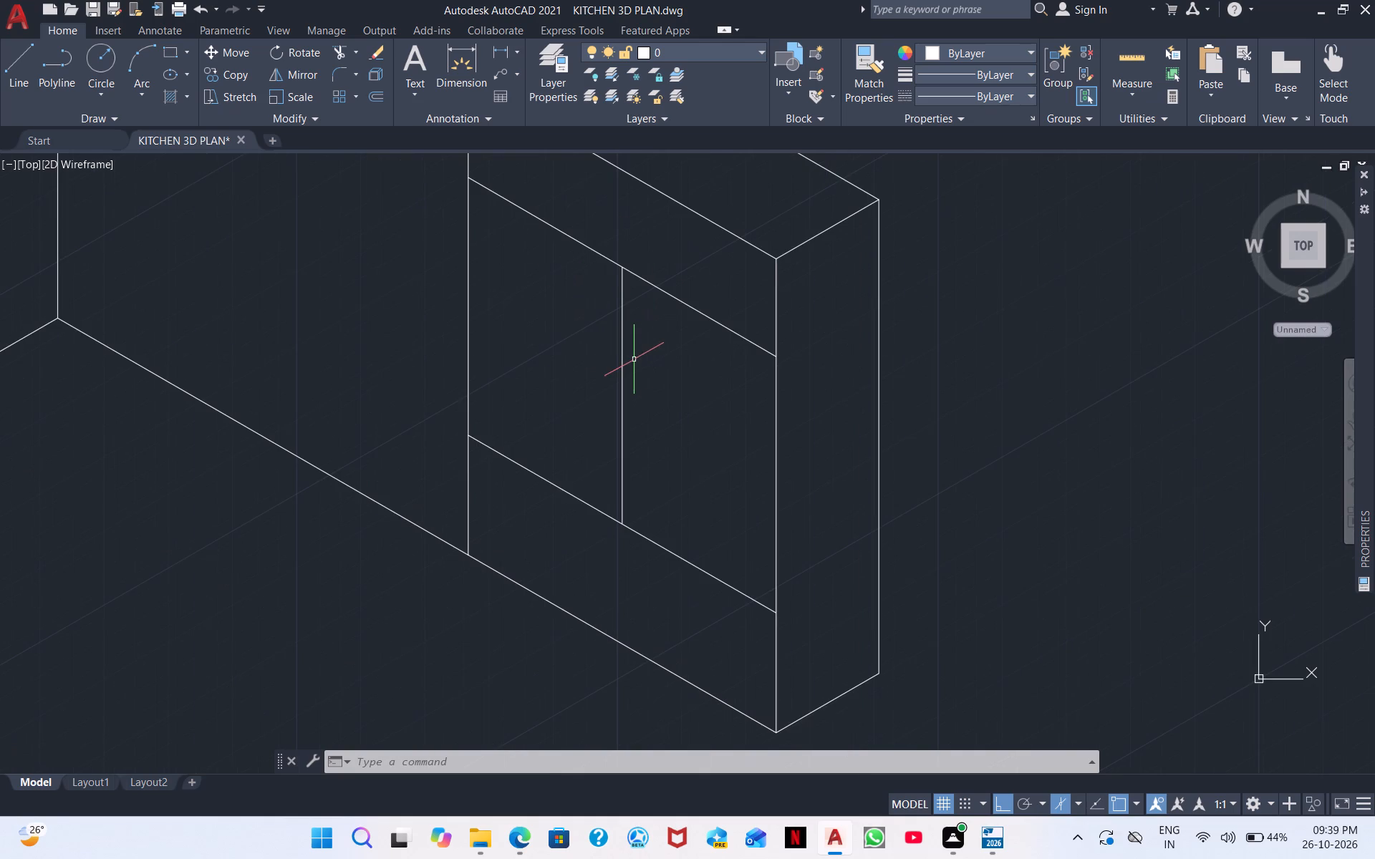
{"action": "middle_click_drag", "start_coordinate": [646, 387], "coordinate": [566, 291]}
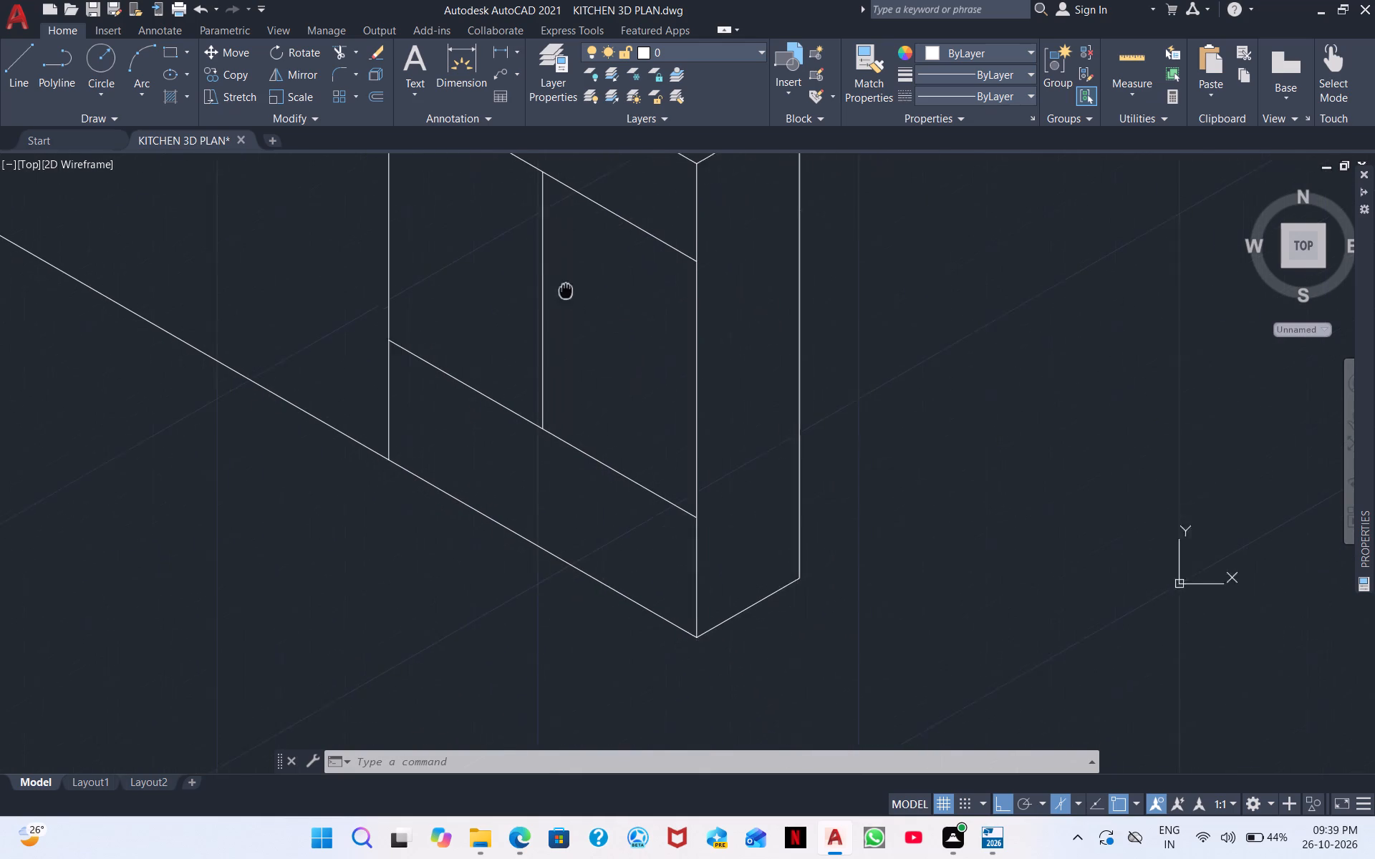
{"action": "middle_click_drag", "start_coordinate": [566, 291], "coordinate": [553, 284]}
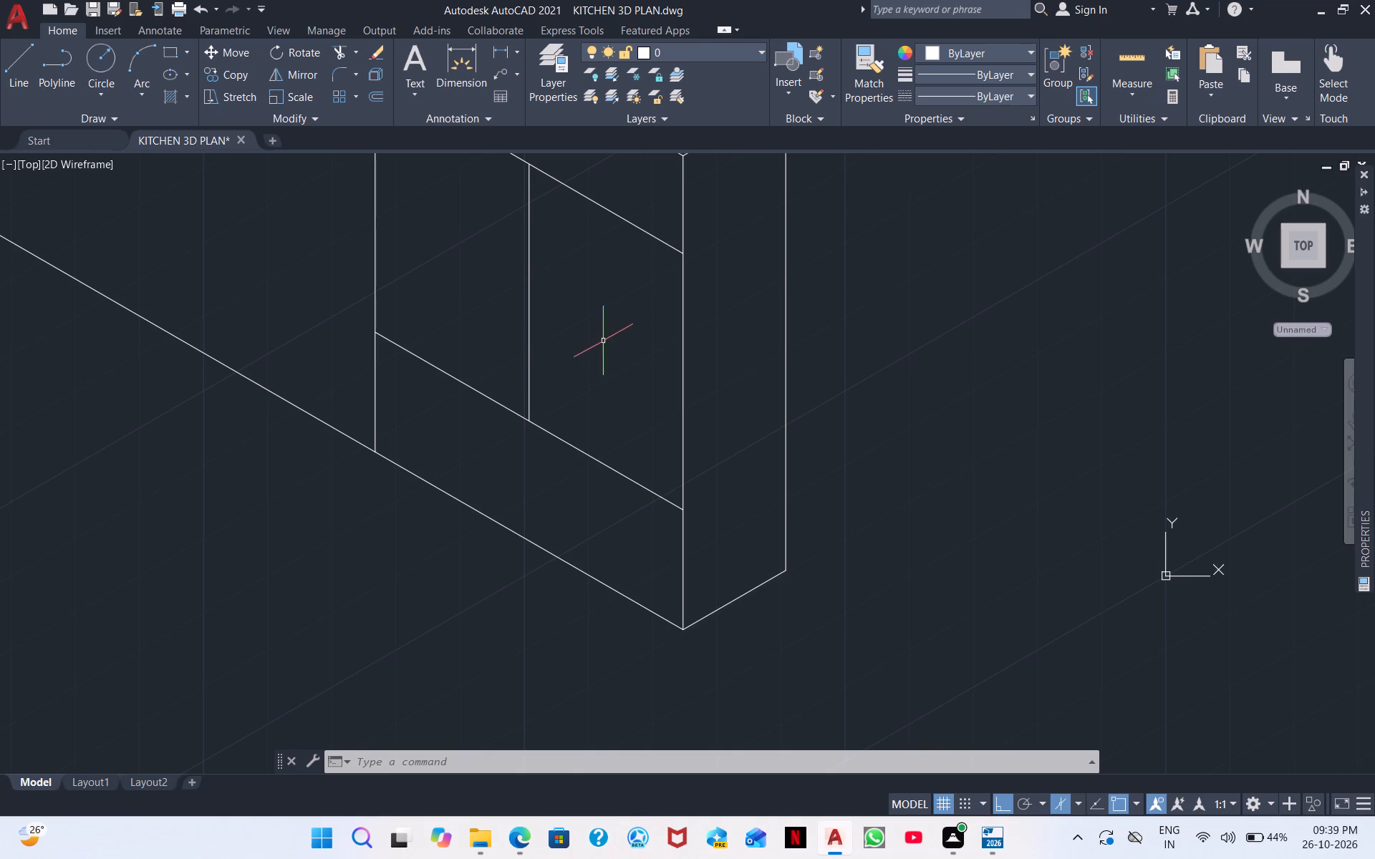
{"action": "middle_click_drag", "start_coordinate": [569, 353], "coordinate": [804, 407]}
{"action": "scroll", "coordinate": [809, 397], "scroll_direction": "down", "scroll_amount": 1}
{"action": "middle_click_drag", "start_coordinate": [708, 349], "coordinate": [788, 474]}
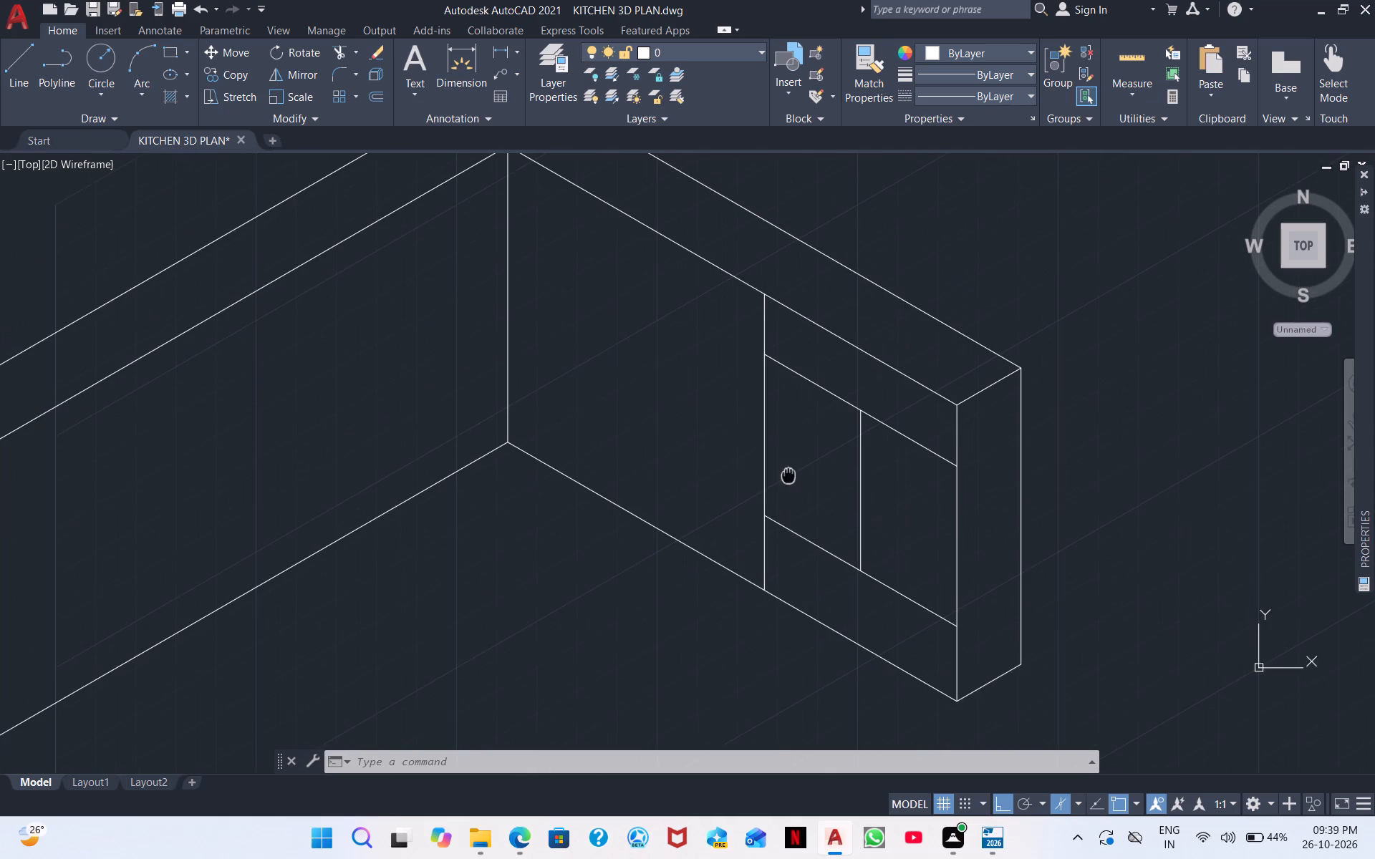
{"action": "middle_click_drag", "start_coordinate": [788, 474], "coordinate": [788, 475]}
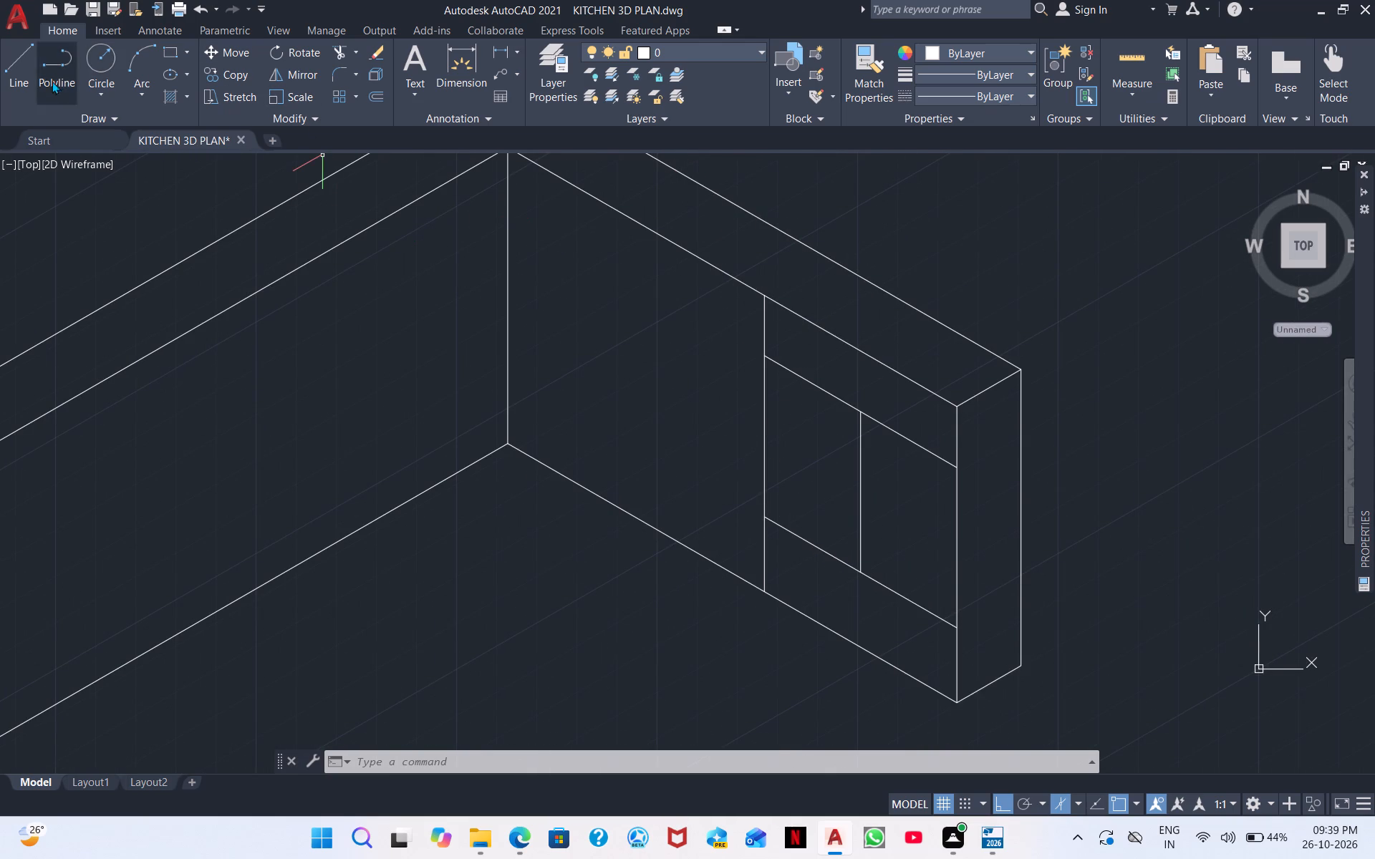
{"action": "left_click", "coordinate": [22, 60]}
{"action": "scroll", "coordinate": [744, 441], "scroll_direction": "up", "scroll_amount": 2}
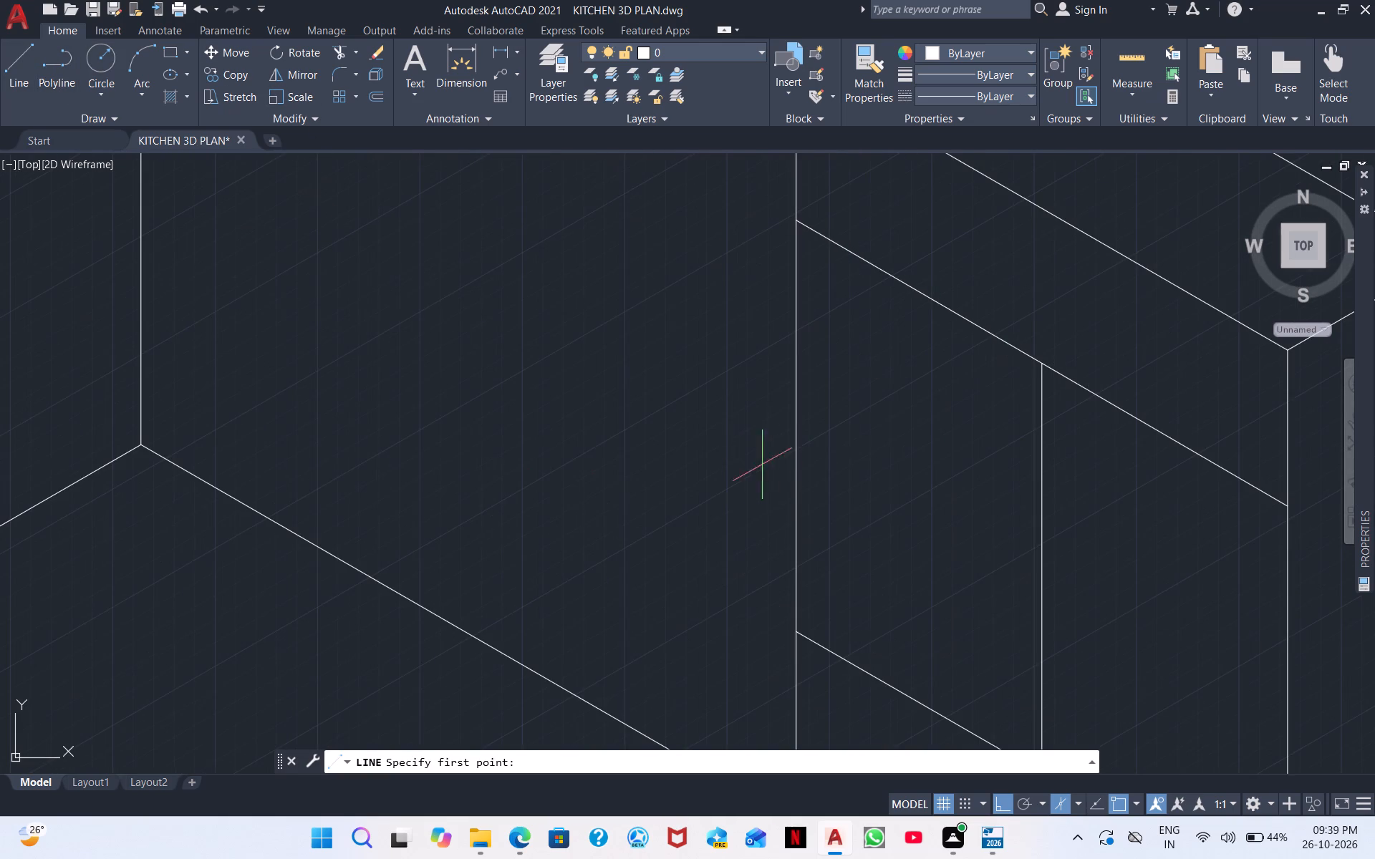
{"action": "left_click", "coordinate": [794, 523]}
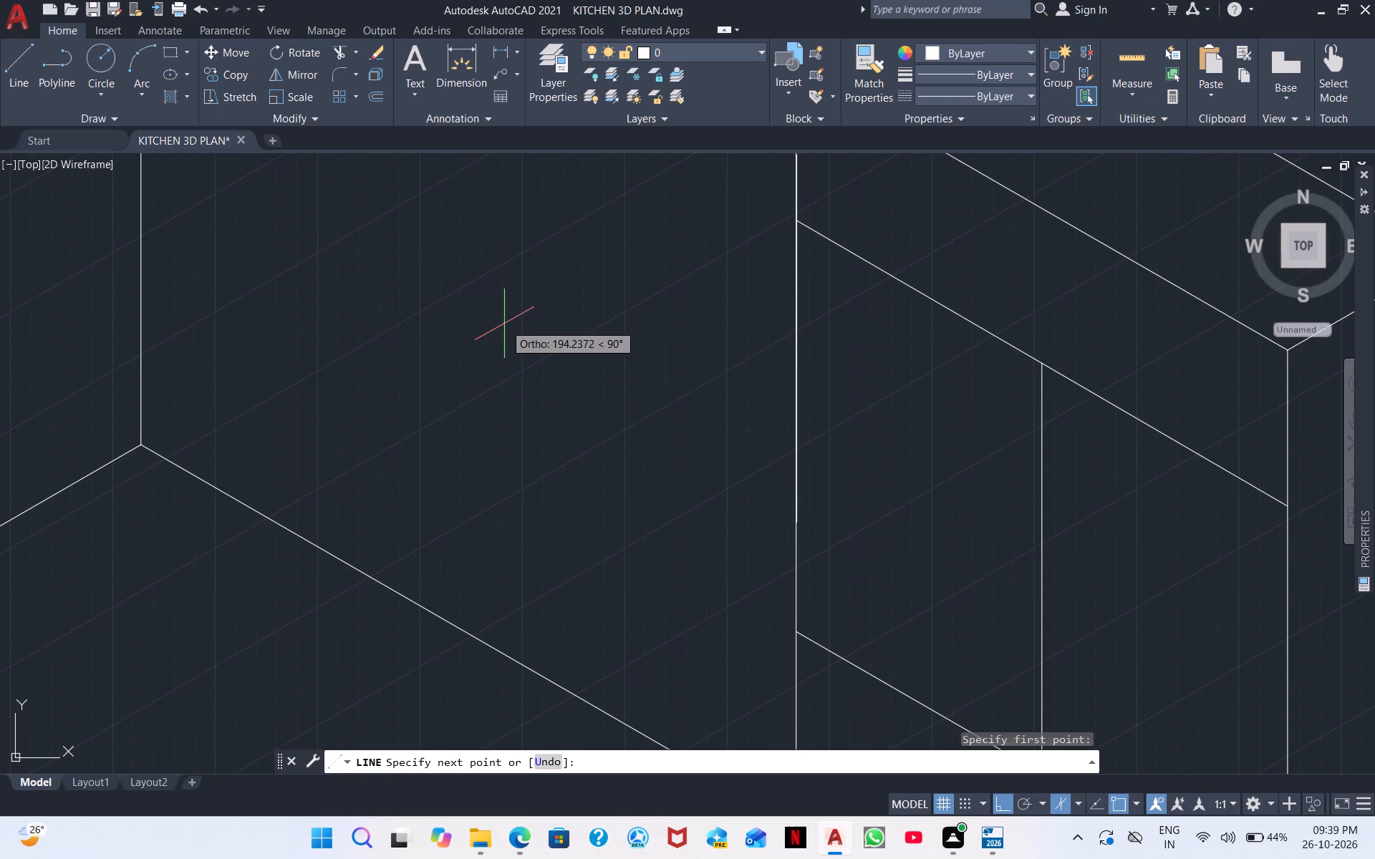
{"action": "key", "text": "ctrl+F5"}
{"action": "middle_click_drag", "start_coordinate": [488, 416], "coordinate": [682, 561]}
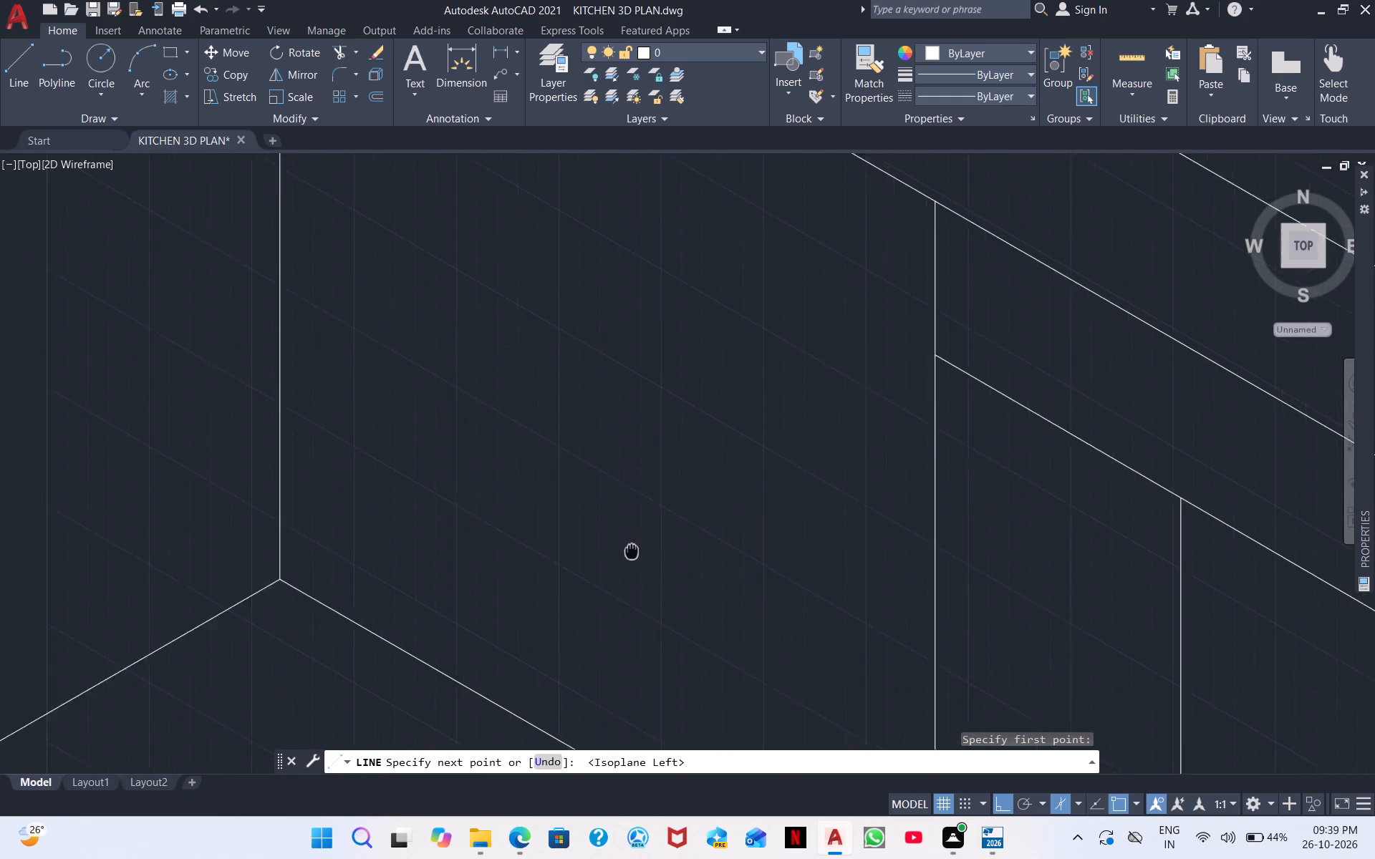
{"action": "middle_click_drag", "start_coordinate": [682, 561], "coordinate": [721, 562]}
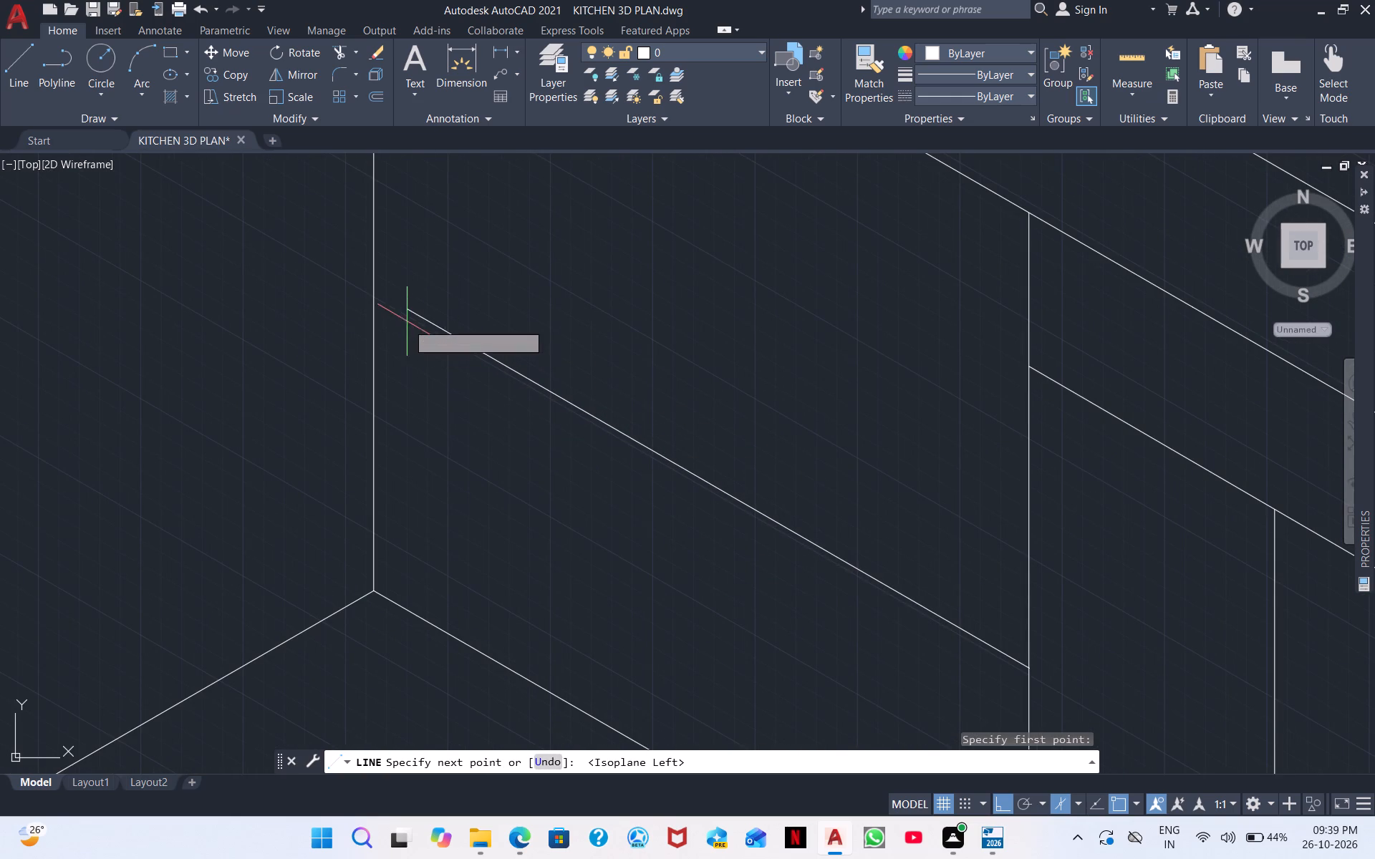
{"action": "left_click", "coordinate": [370, 293]}
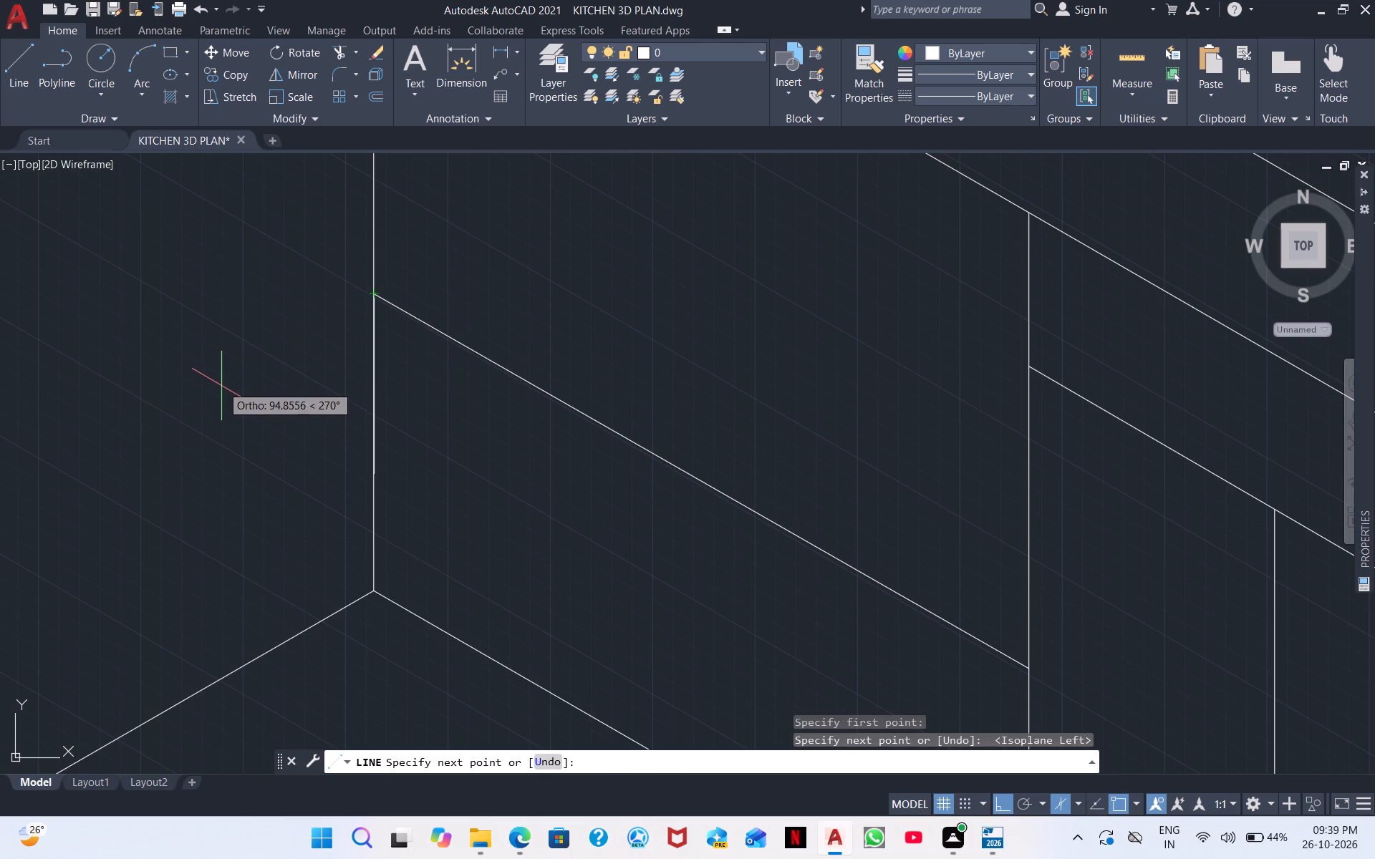
On the top isoplane, continue the line from the inner back corner along the first wall, about 811 units, to just past its end edge.
{"action": "key", "text": "ctrl+F5"}
{"action": "scroll", "coordinate": [260, 404], "scroll_direction": "down", "scroll_amount": 2}
{"action": "middle_click_drag", "start_coordinate": [303, 415], "coordinate": [480, 416]}
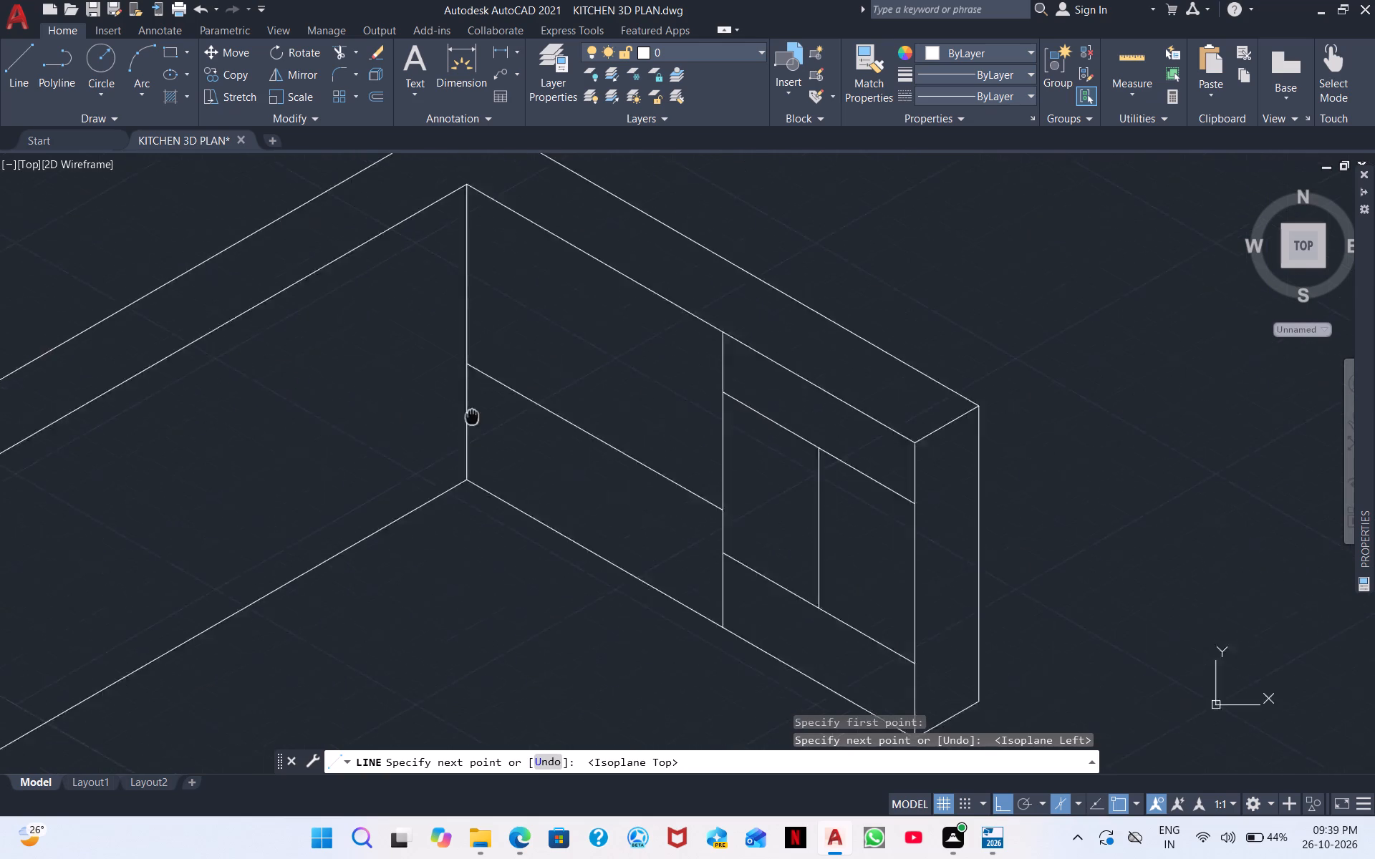
{"action": "middle_click_drag", "start_coordinate": [480, 416], "coordinate": [703, 354]}
{"action": "scroll", "coordinate": [430, 434], "scroll_direction": "down", "scroll_amount": 1}
{"action": "middle_click_drag", "start_coordinate": [412, 448], "coordinate": [656, 426]}
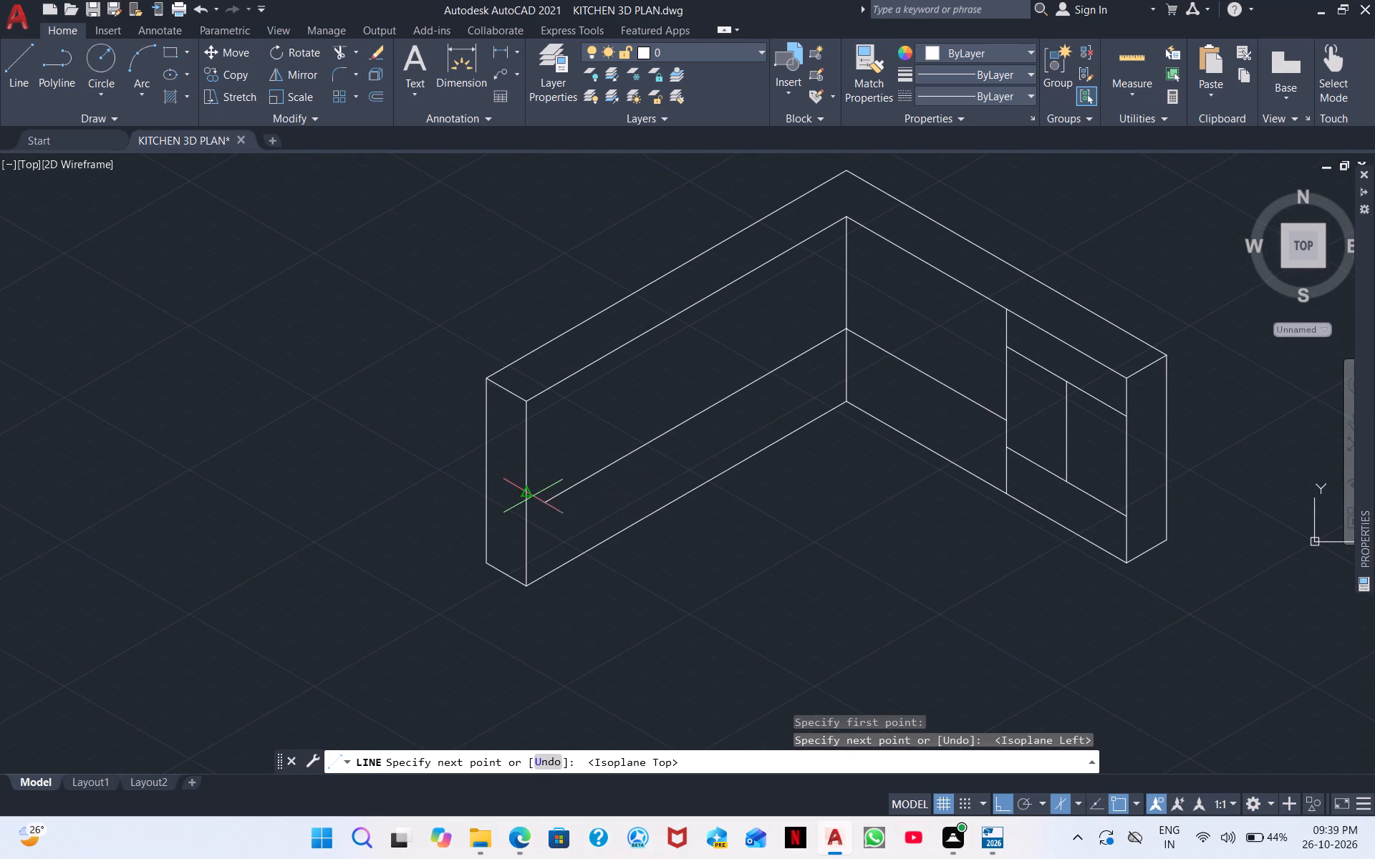
{"action": "scroll", "coordinate": [528, 515], "scroll_direction": "up", "scroll_amount": 4}
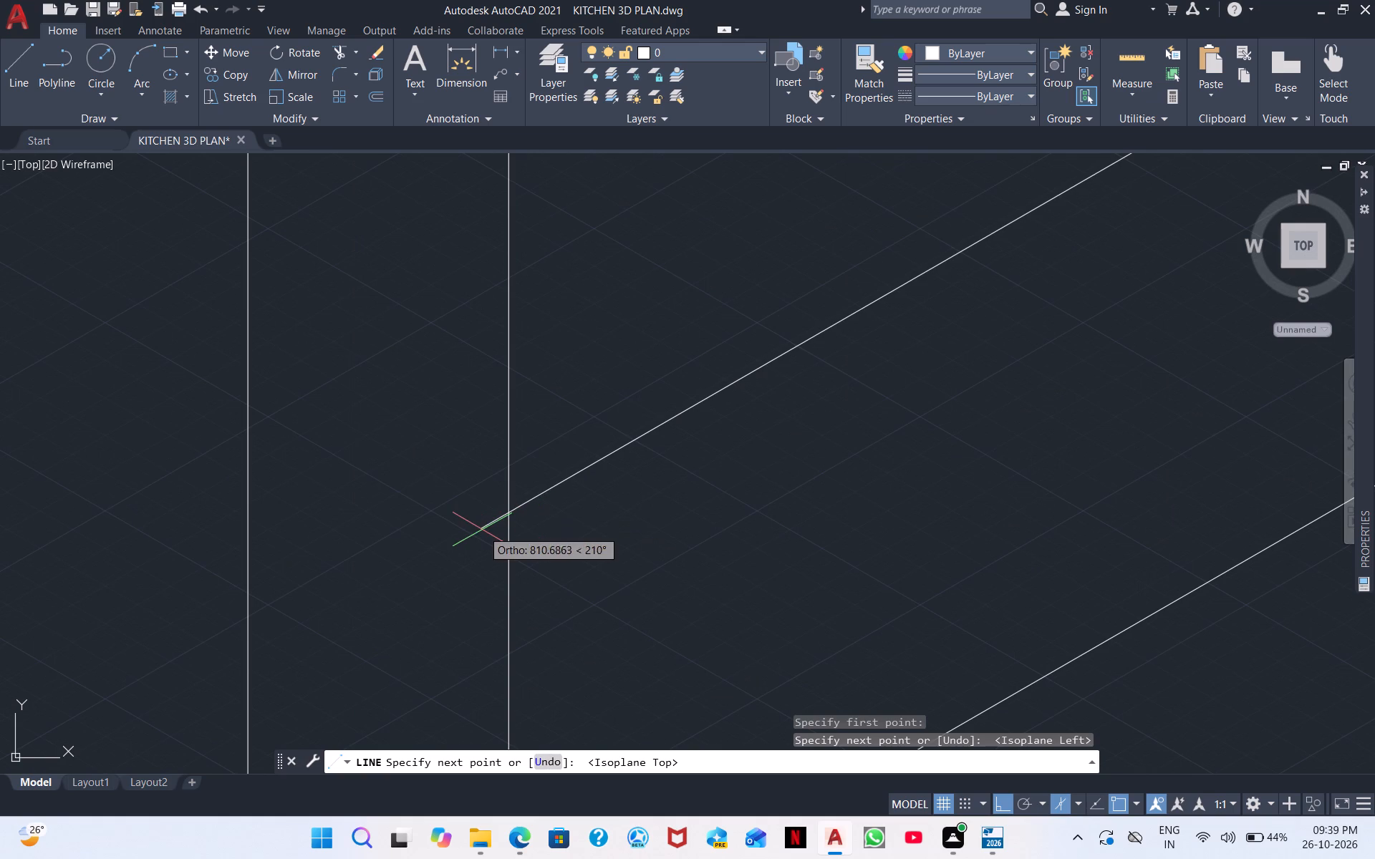
{"action": "left_click", "coordinate": [481, 530]}
{"action": "key", "text": "Escape"}
Trim the new line's overhang beyond the first wall's front vertical end edge.
{"action": "right_click", "coordinate": [560, 518]}
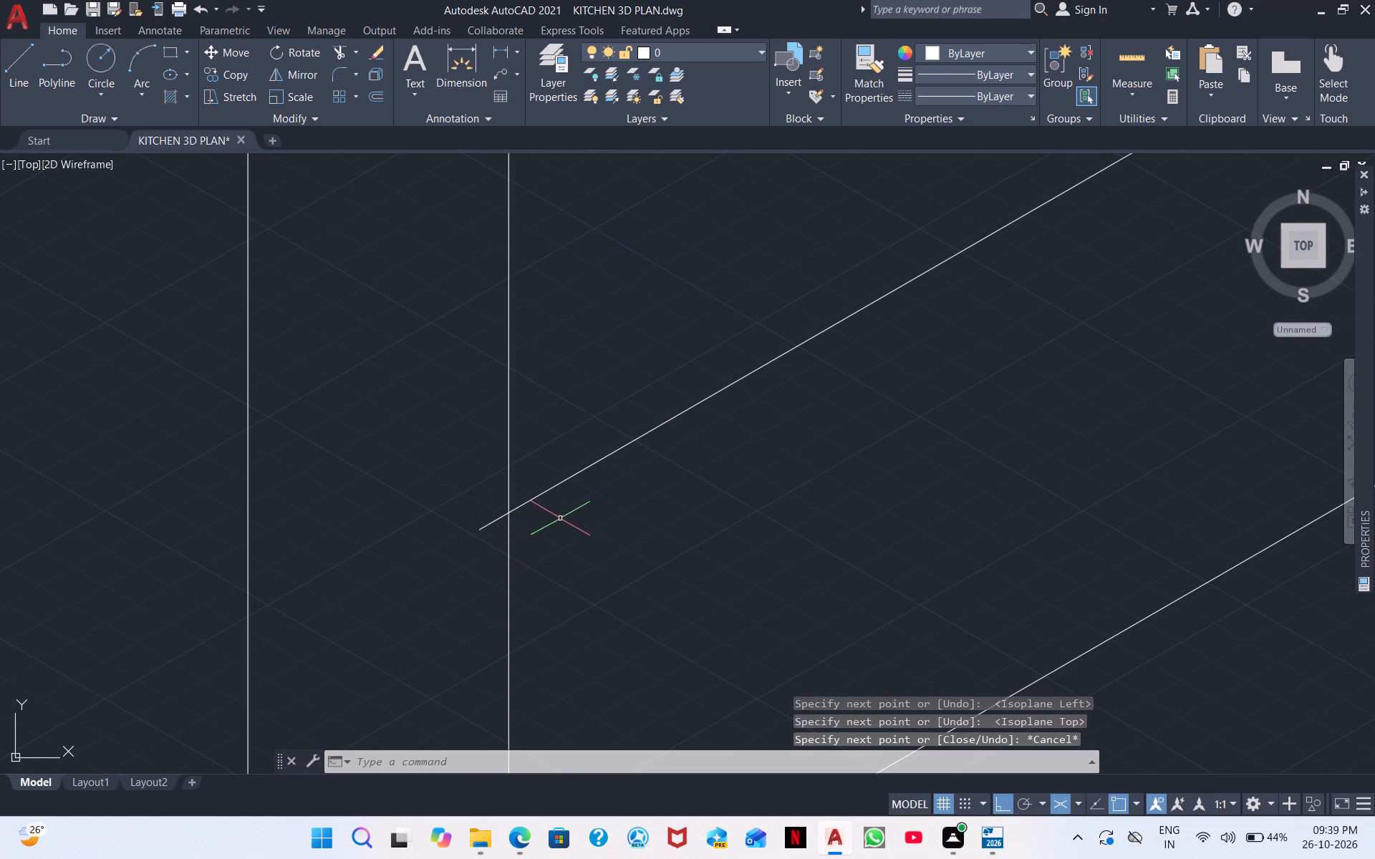
{"action": "left_click", "coordinate": [707, 212]}
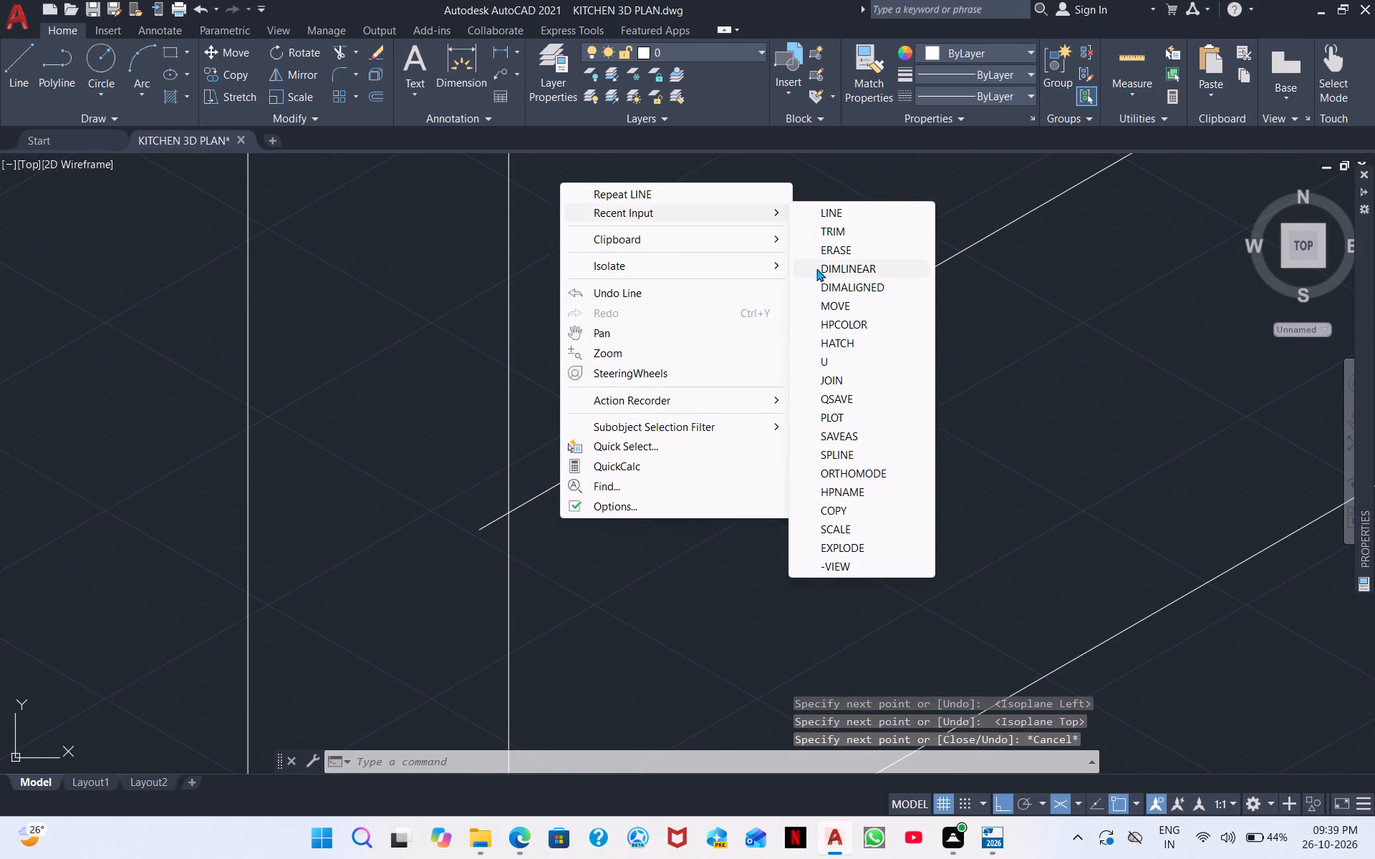
{"action": "left_click", "coordinate": [837, 235]}
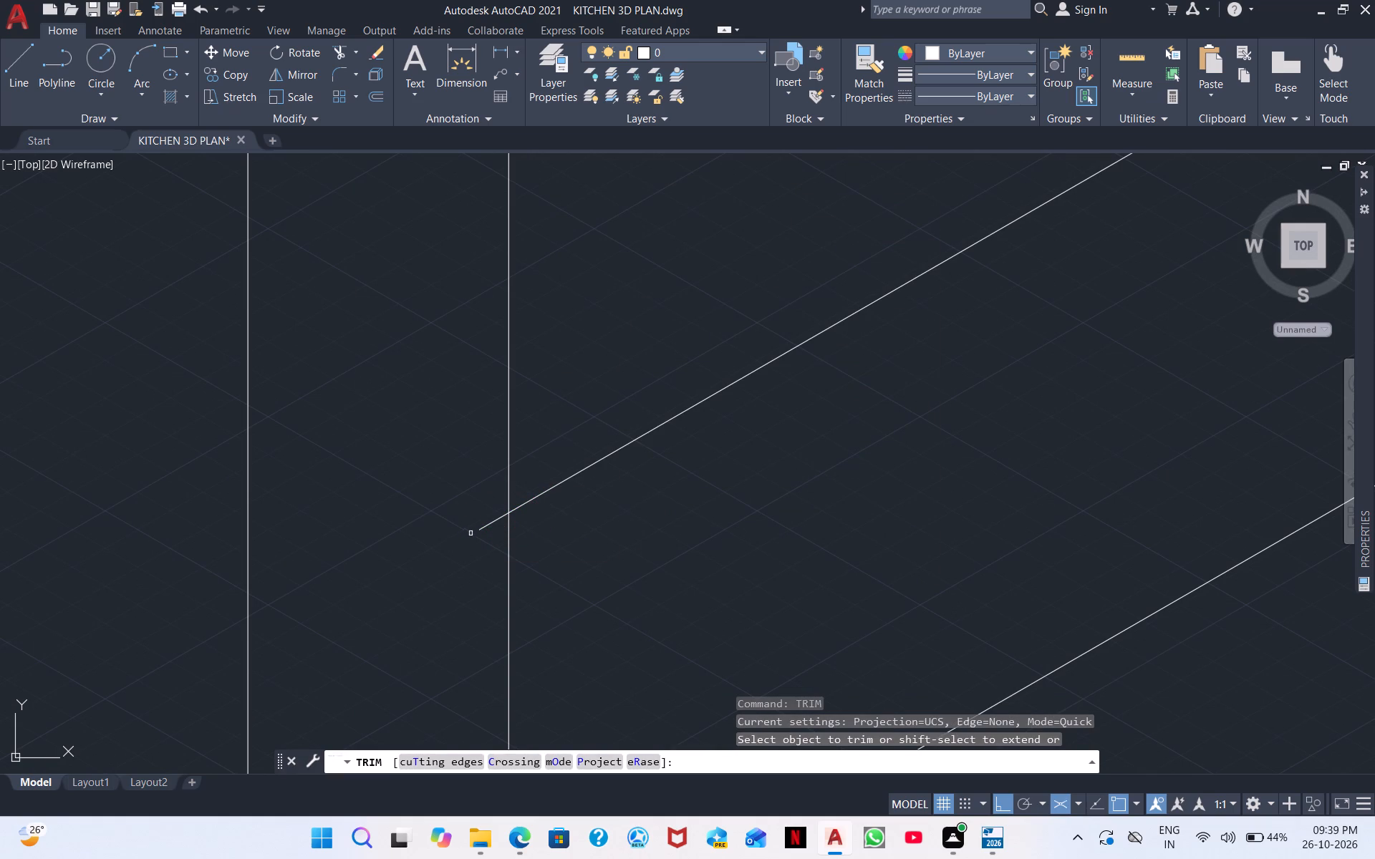
{"action": "left_click", "coordinate": [487, 525]}
{"action": "right_click", "coordinate": [685, 552]}
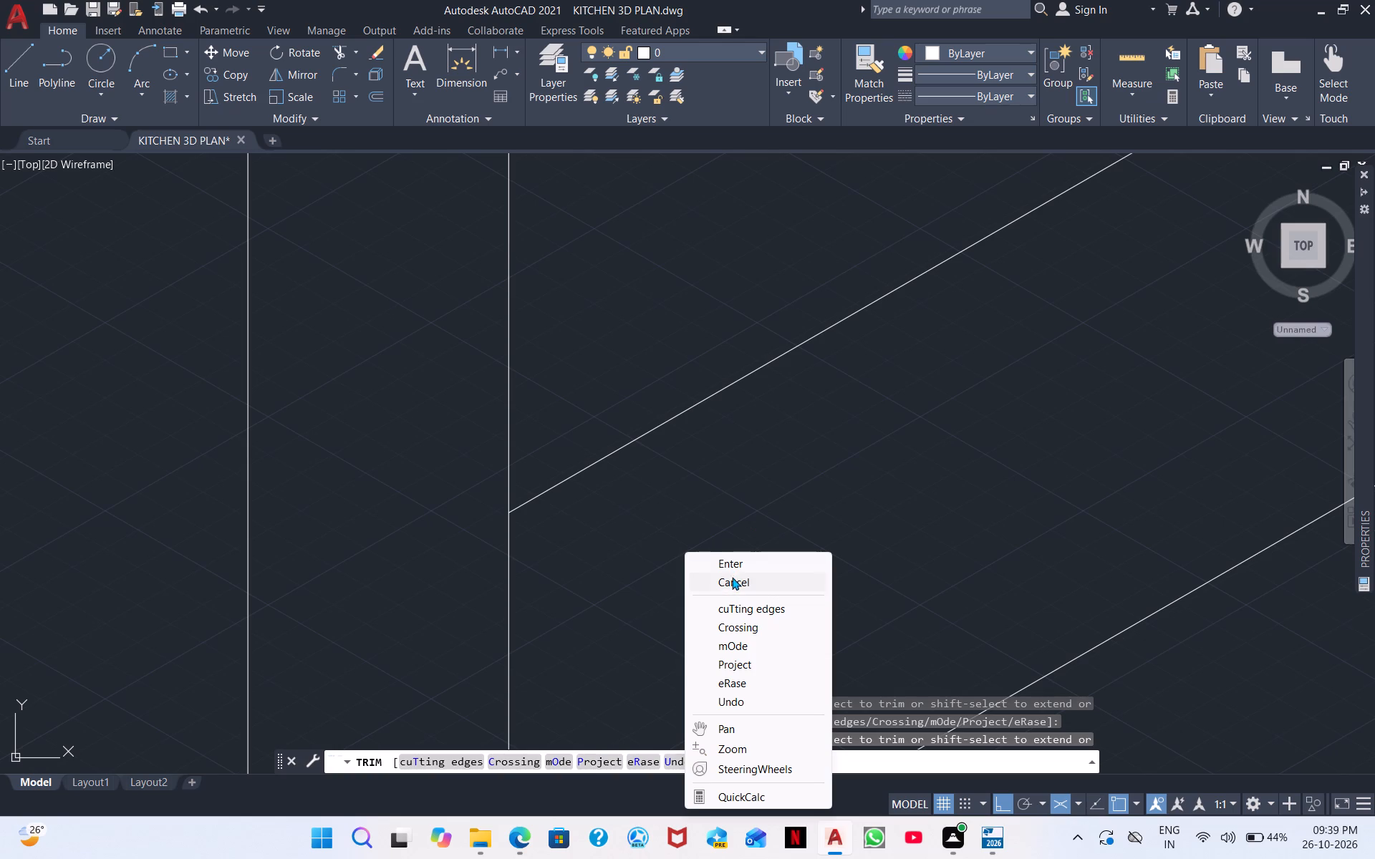
{"action": "left_click", "coordinate": [746, 563]}
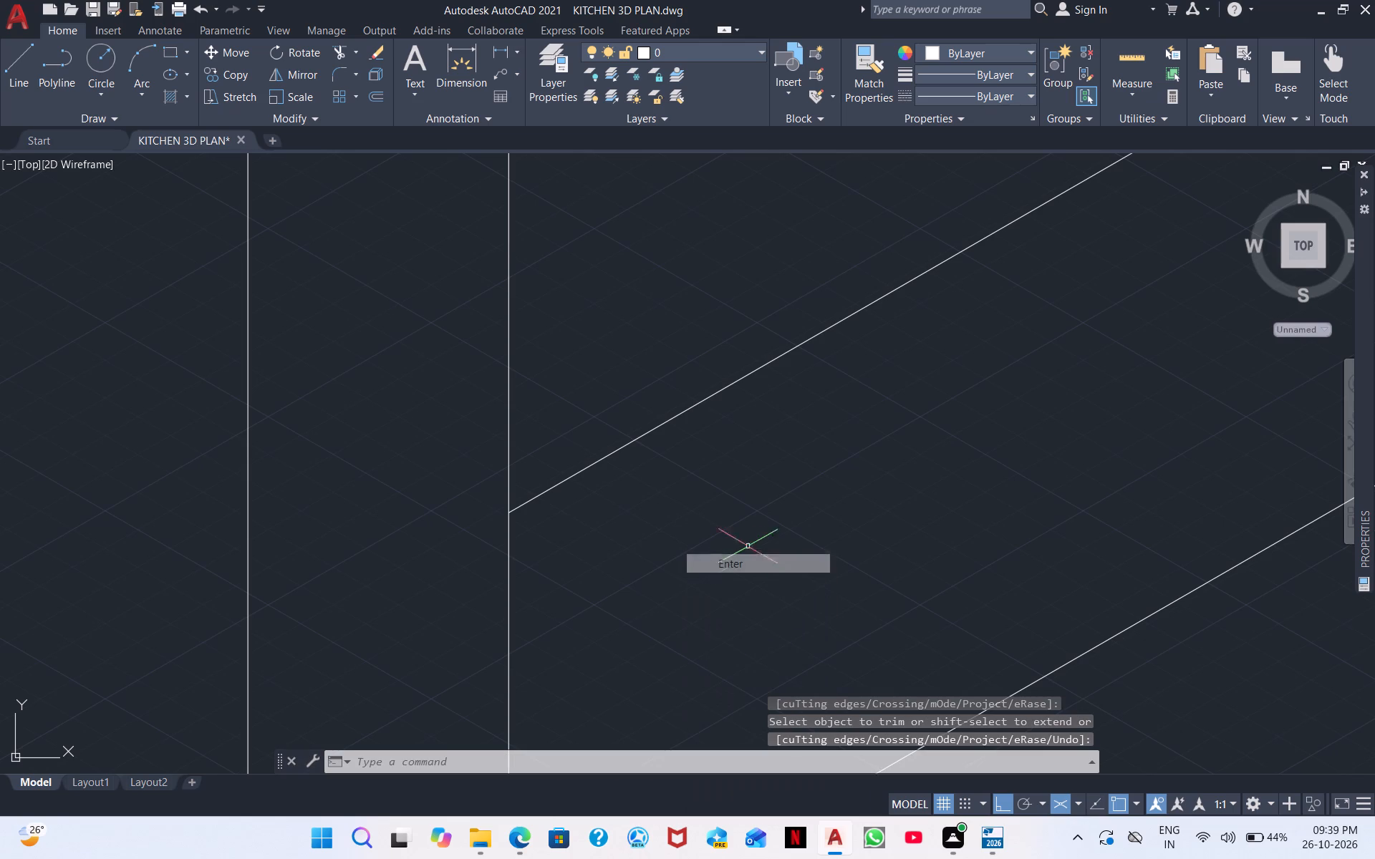
Draw a higher parallel line from the first wall's end edge to the inner back corner and on to the second wall's vertical divider.
{"action": "right_click", "coordinate": [751, 538]}
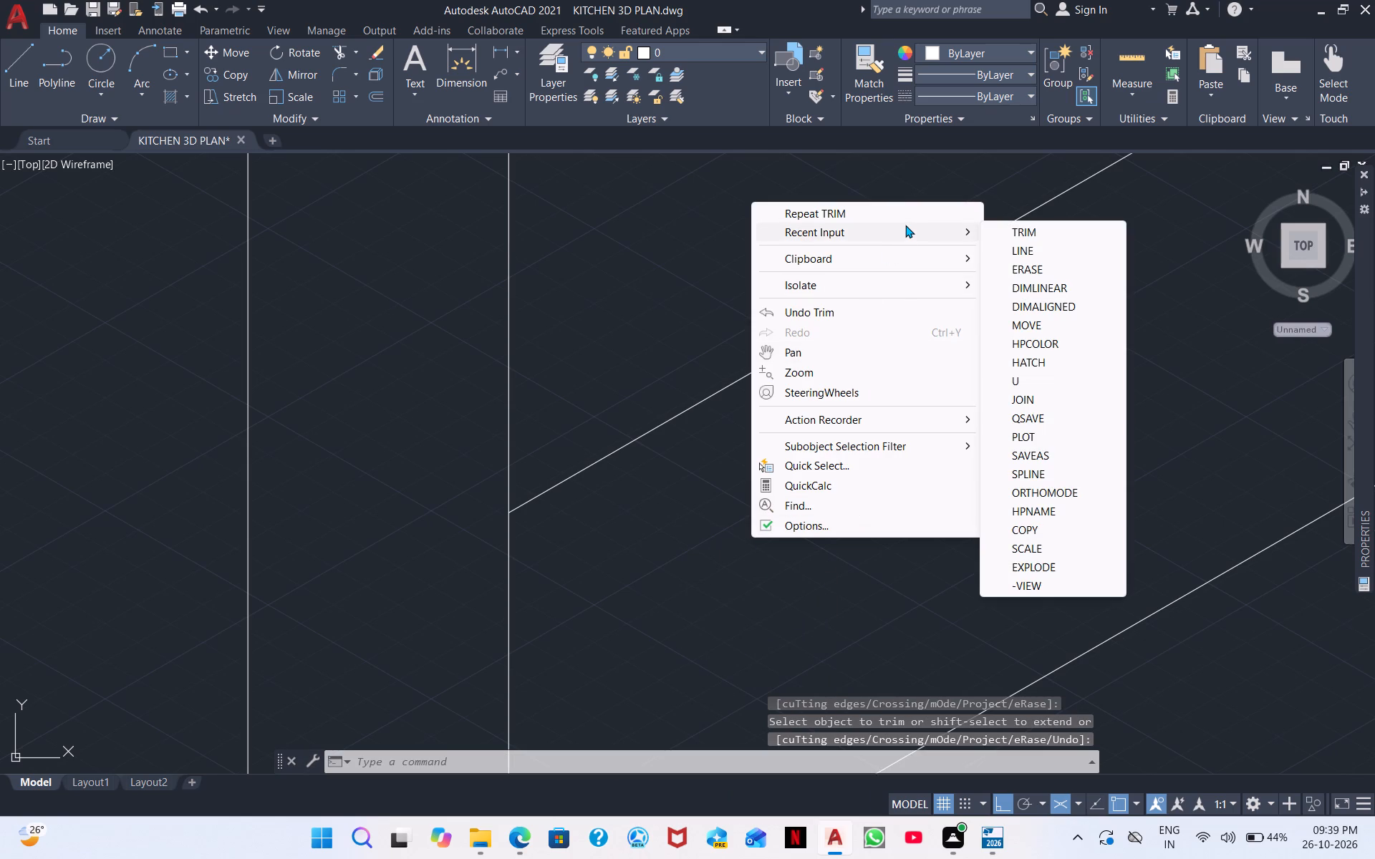
{"action": "left_click", "coordinate": [916, 231]}
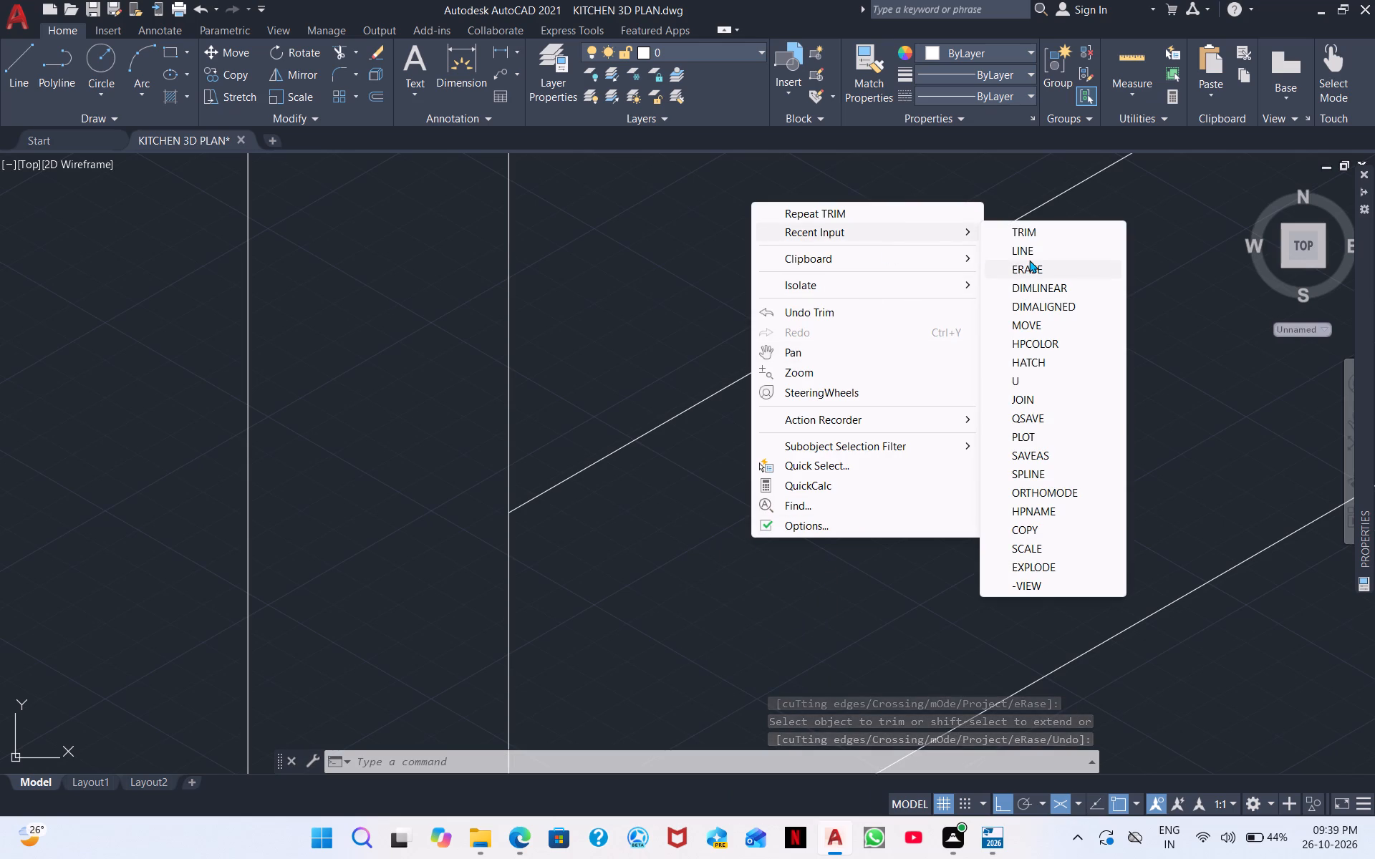
{"action": "left_click", "coordinate": [1029, 253]}
{"action": "scroll", "coordinate": [734, 294], "scroll_direction": "down", "scroll_amount": 2}
{"action": "middle_click_drag", "start_coordinate": [750, 304], "coordinate": [370, 495]}
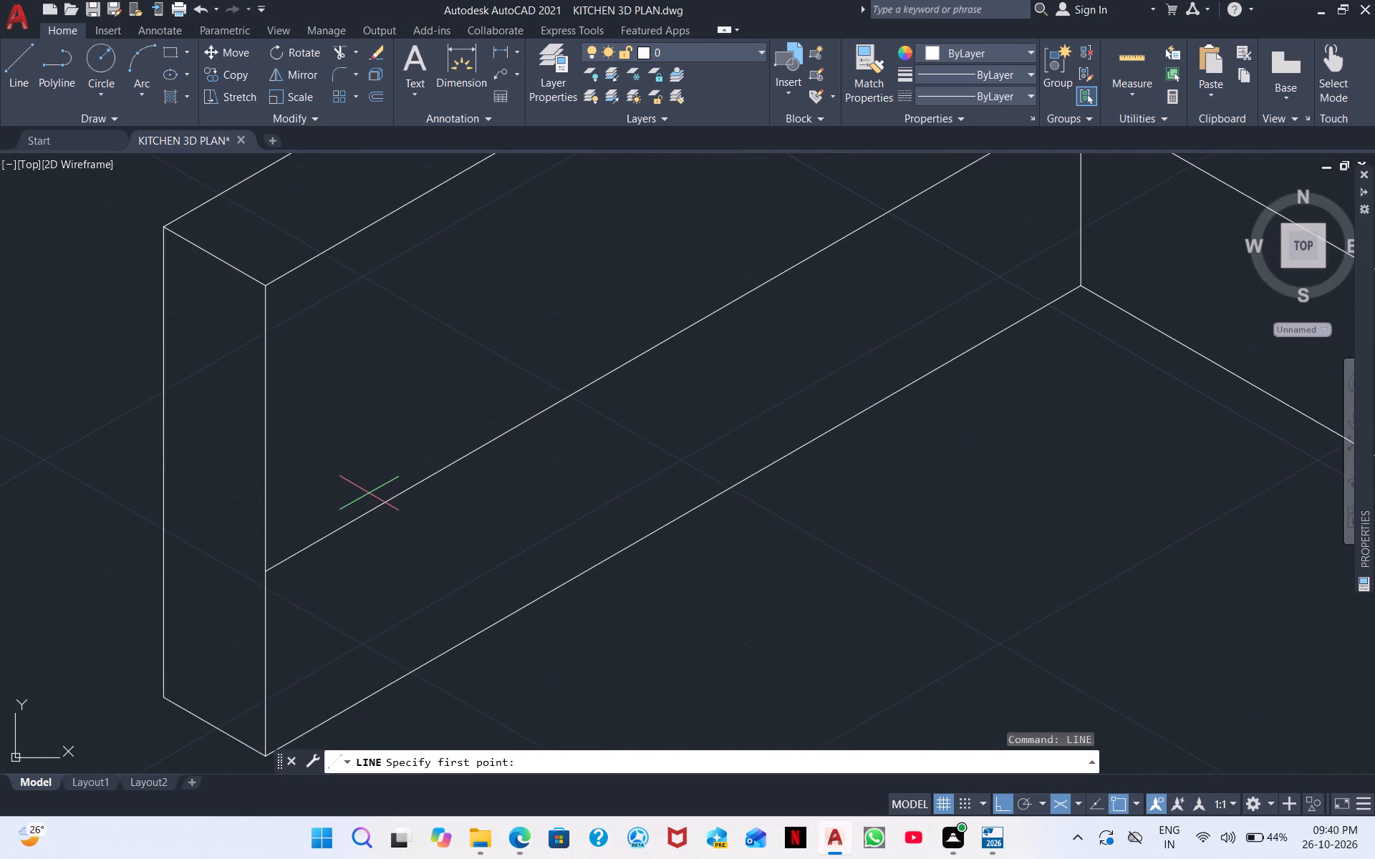
{"action": "scroll", "coordinate": [369, 492], "scroll_direction": "down", "scroll_amount": 1}
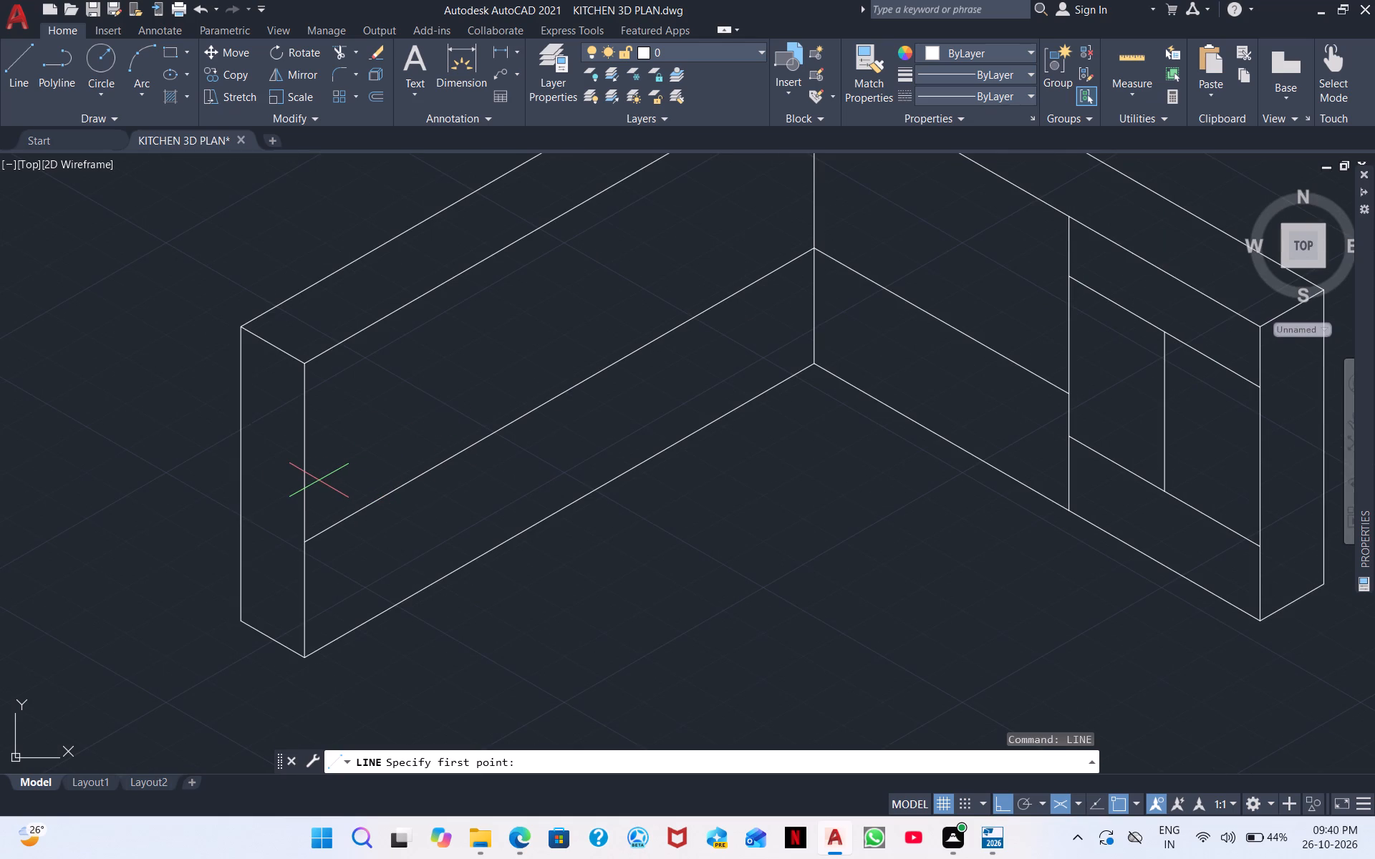
{"action": "left_click", "coordinate": [309, 465]}
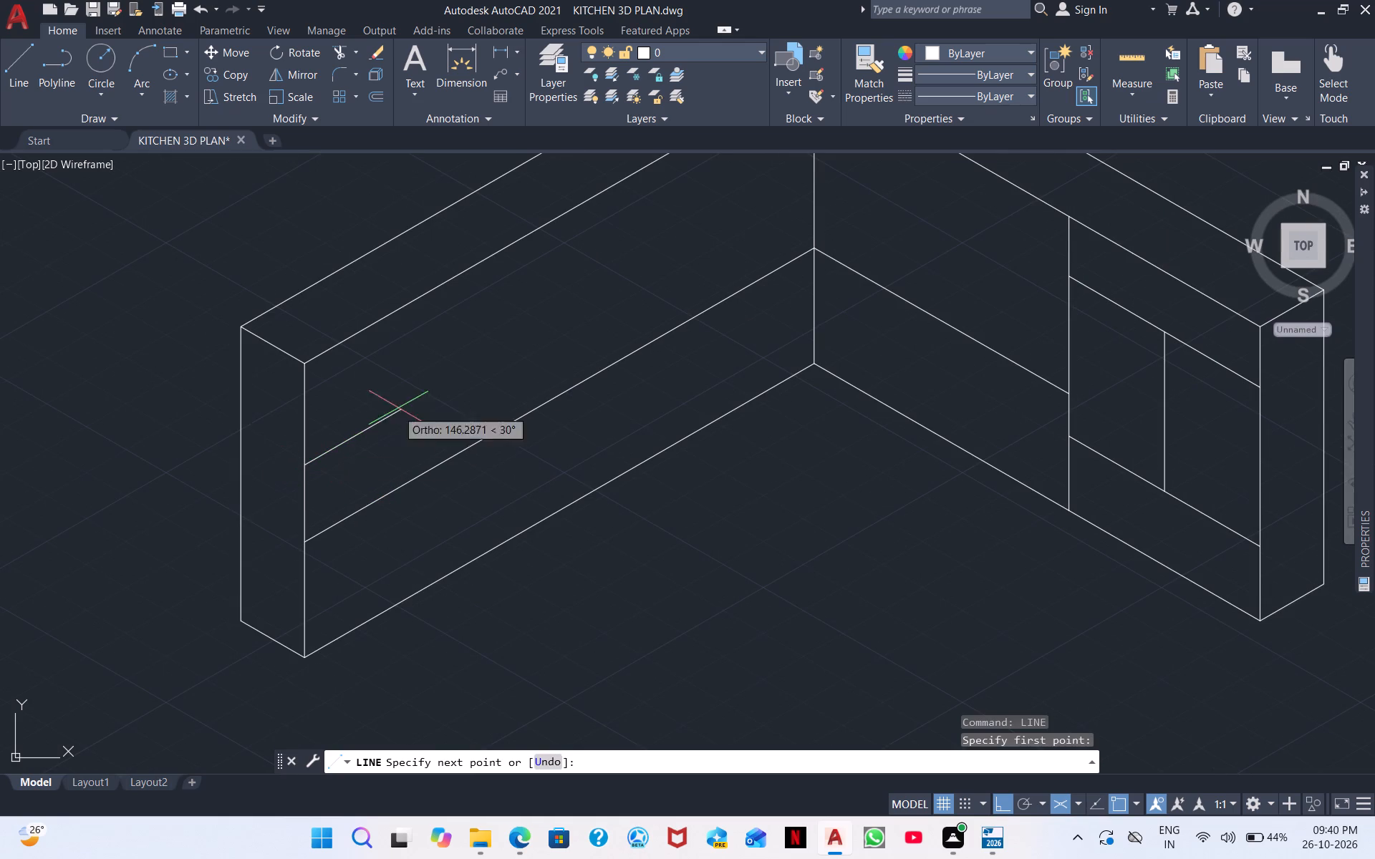
{"action": "left_click", "coordinate": [809, 175]}
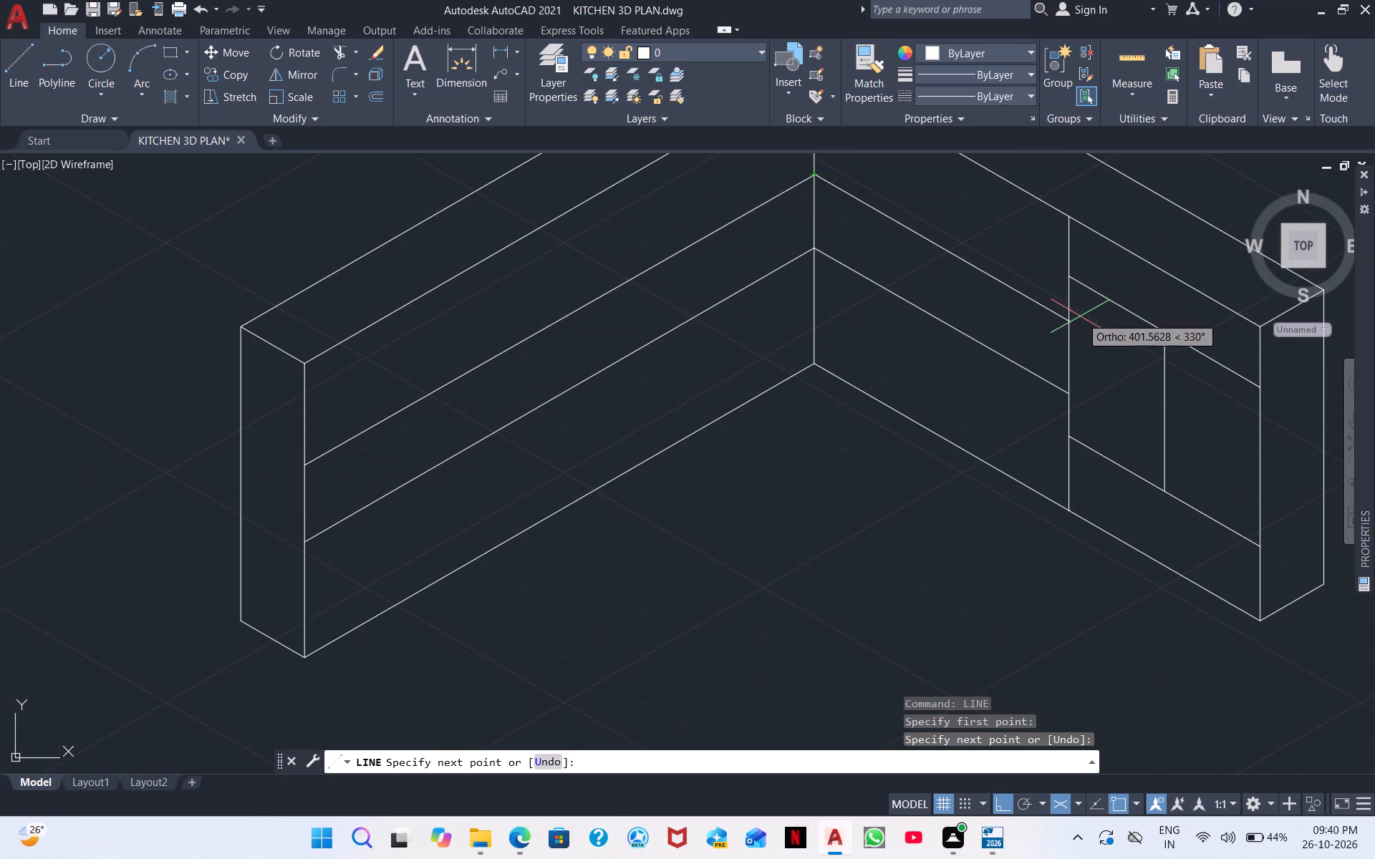
{"action": "left_click", "coordinate": [1071, 324]}
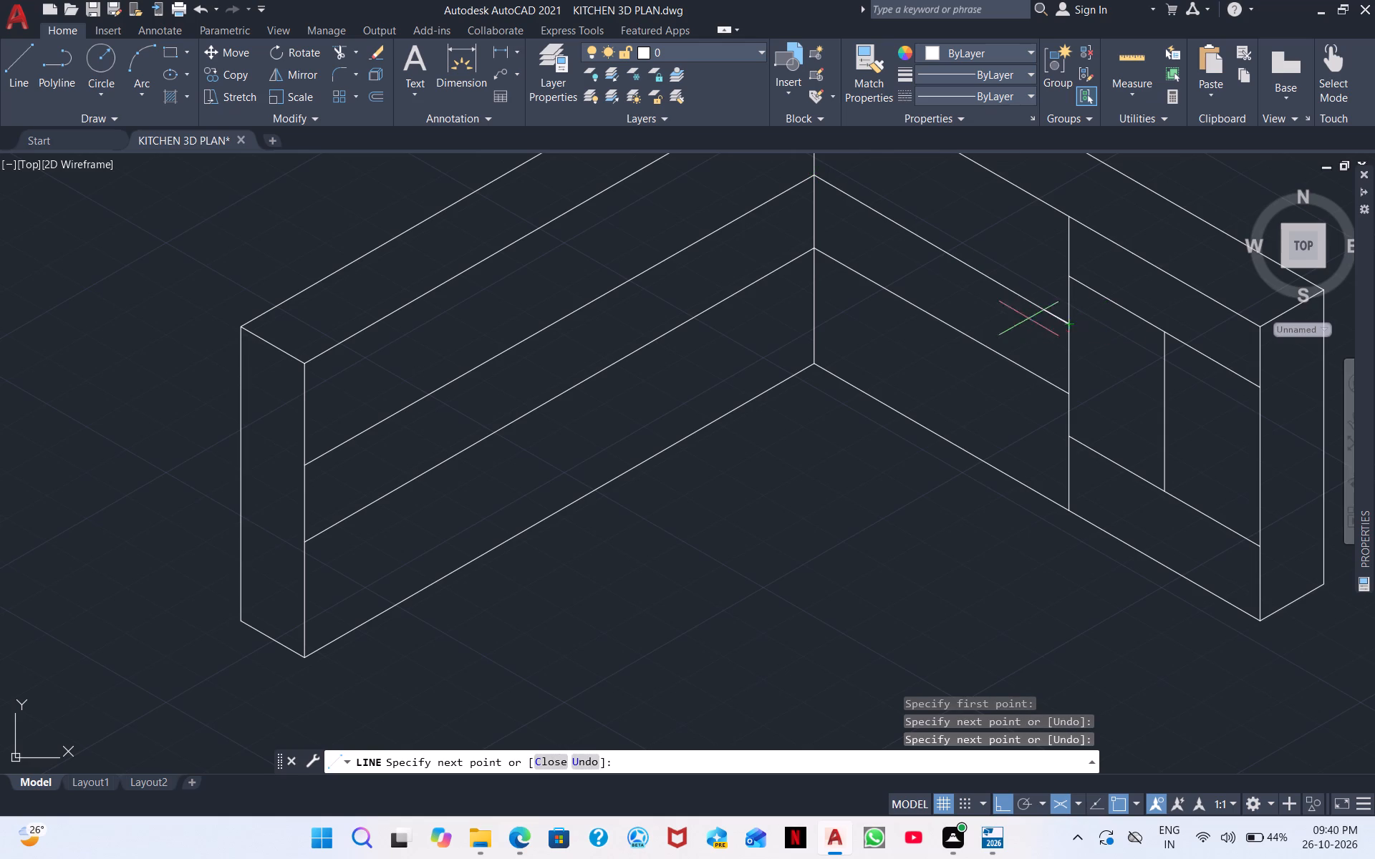
{"action": "right_click", "coordinate": [1016, 312]}
{"action": "left_click", "coordinate": [1067, 323]}
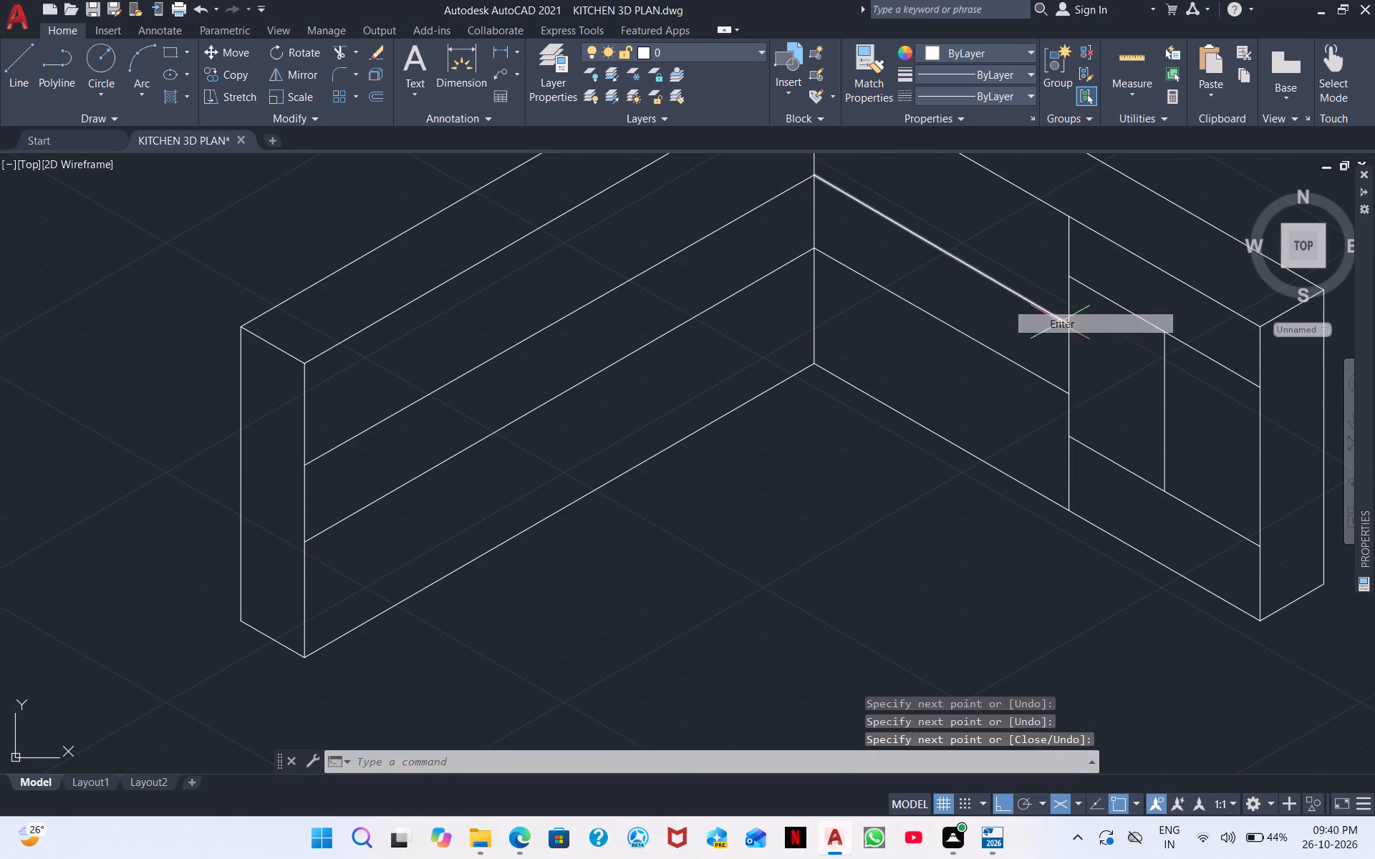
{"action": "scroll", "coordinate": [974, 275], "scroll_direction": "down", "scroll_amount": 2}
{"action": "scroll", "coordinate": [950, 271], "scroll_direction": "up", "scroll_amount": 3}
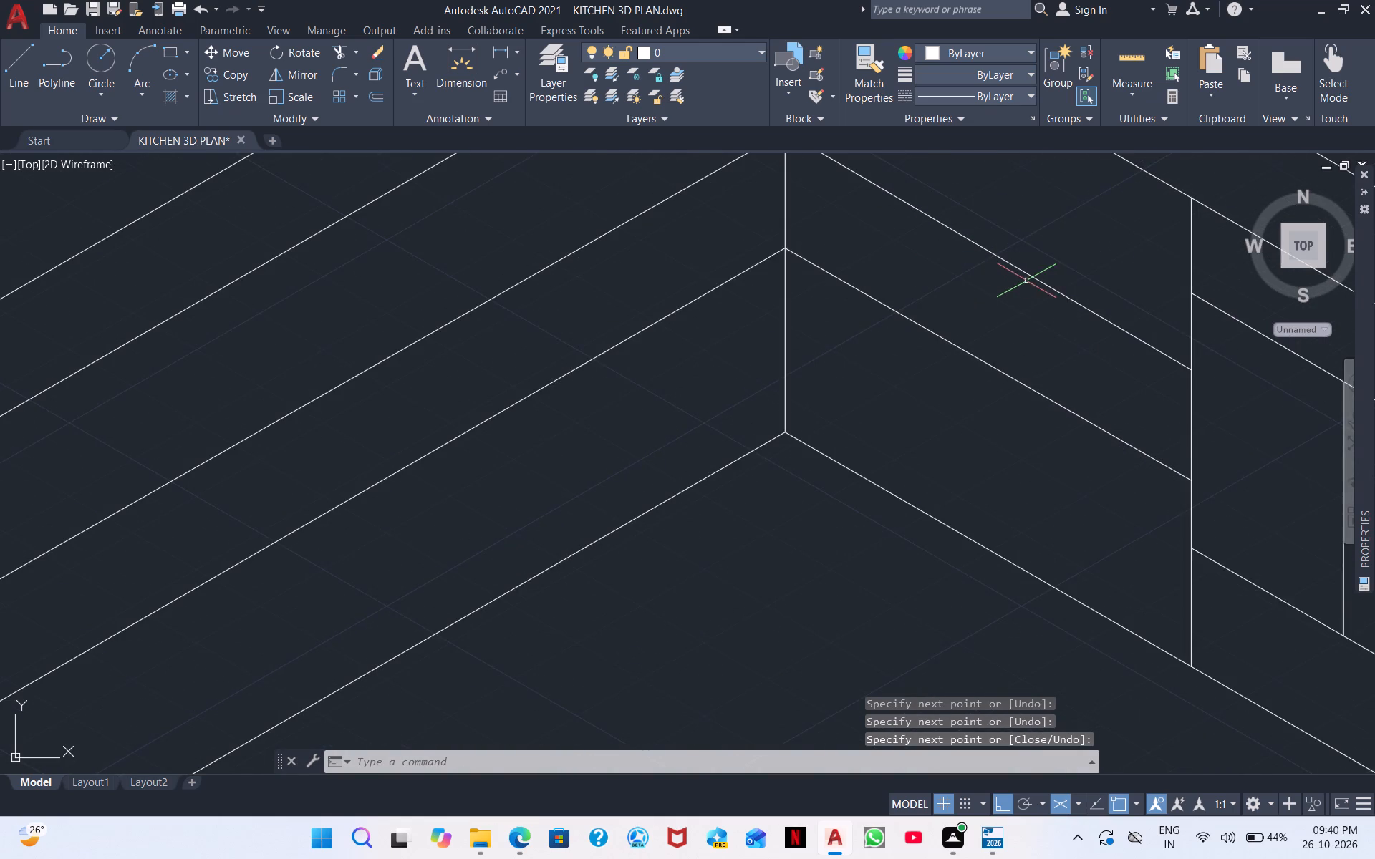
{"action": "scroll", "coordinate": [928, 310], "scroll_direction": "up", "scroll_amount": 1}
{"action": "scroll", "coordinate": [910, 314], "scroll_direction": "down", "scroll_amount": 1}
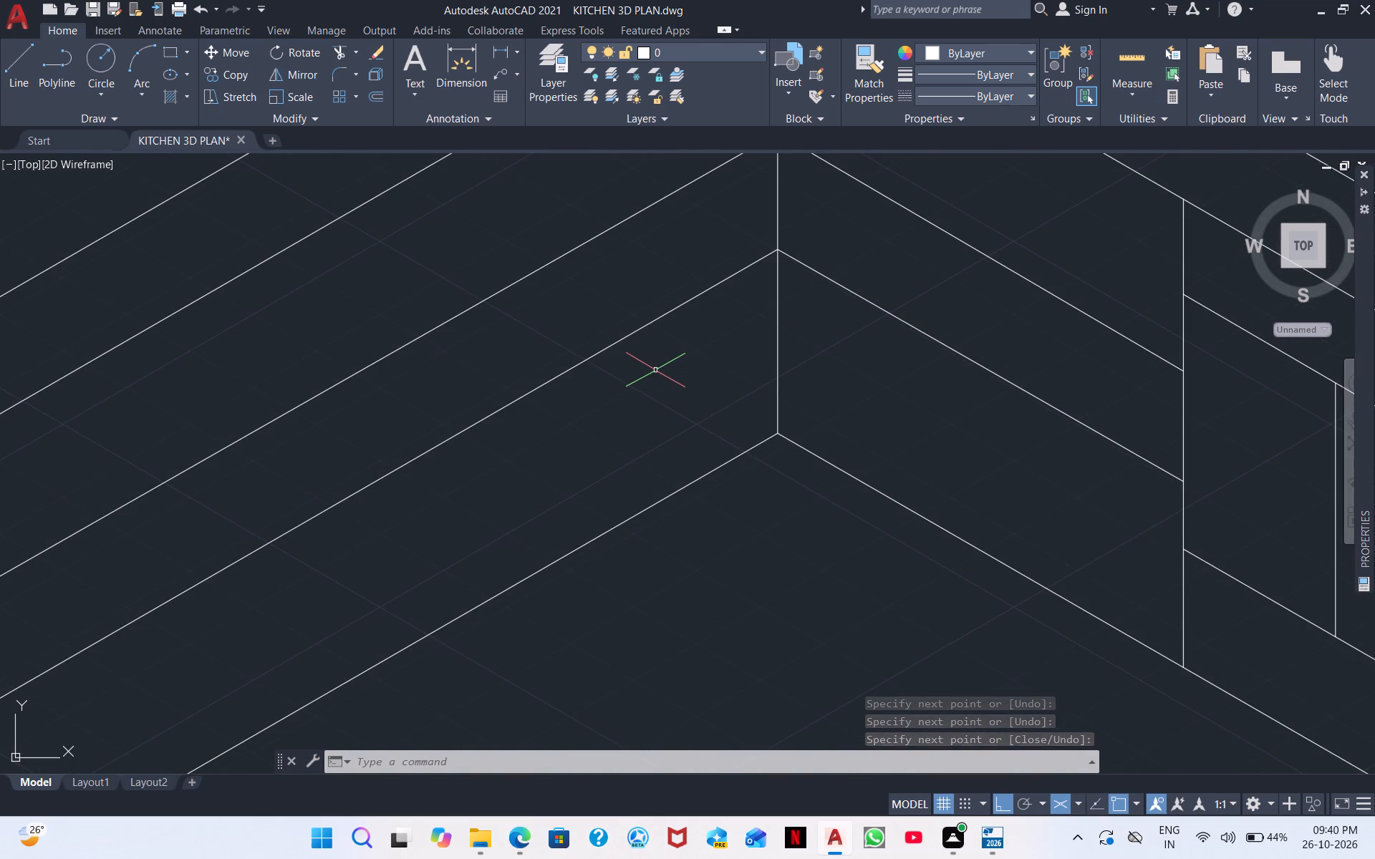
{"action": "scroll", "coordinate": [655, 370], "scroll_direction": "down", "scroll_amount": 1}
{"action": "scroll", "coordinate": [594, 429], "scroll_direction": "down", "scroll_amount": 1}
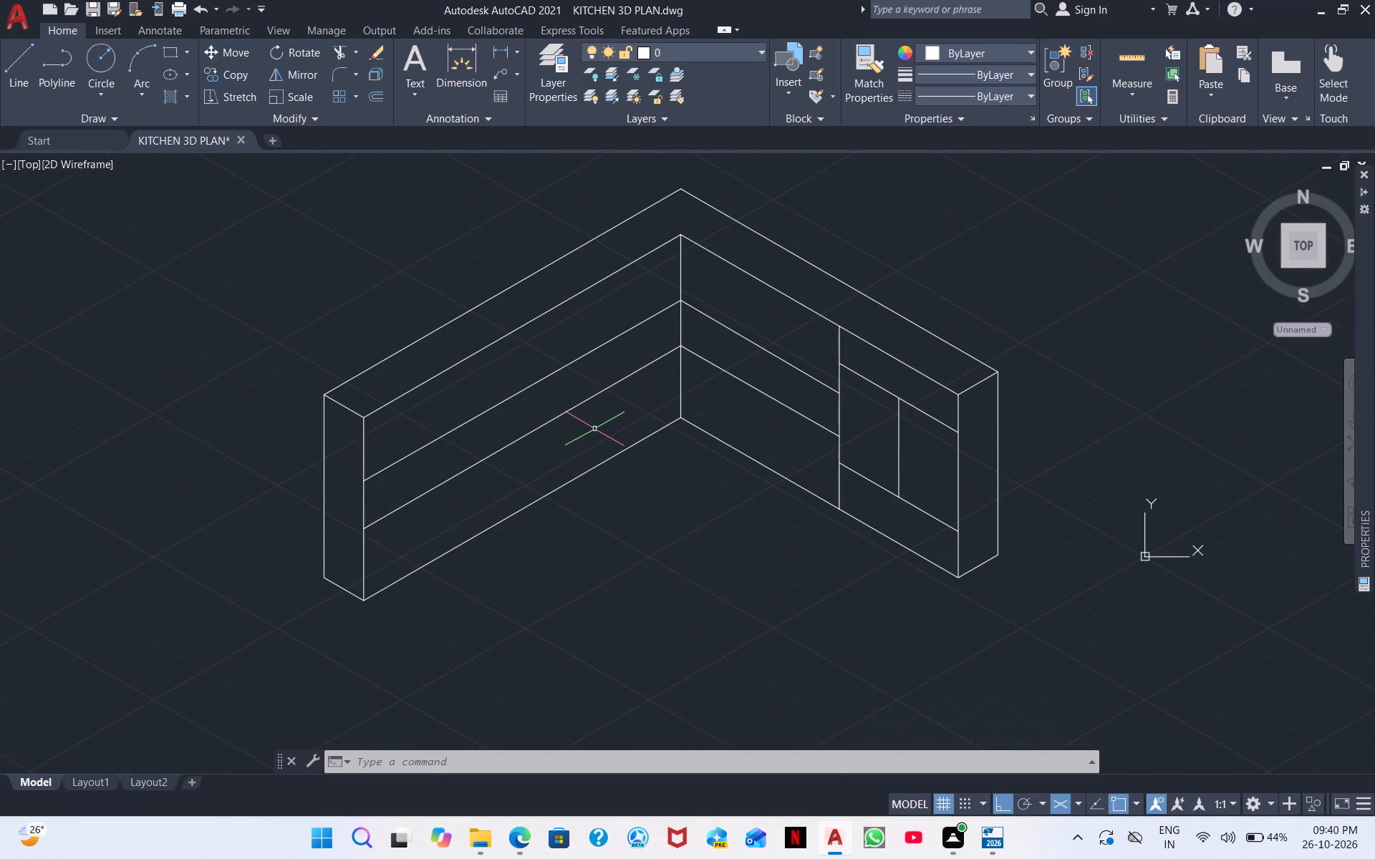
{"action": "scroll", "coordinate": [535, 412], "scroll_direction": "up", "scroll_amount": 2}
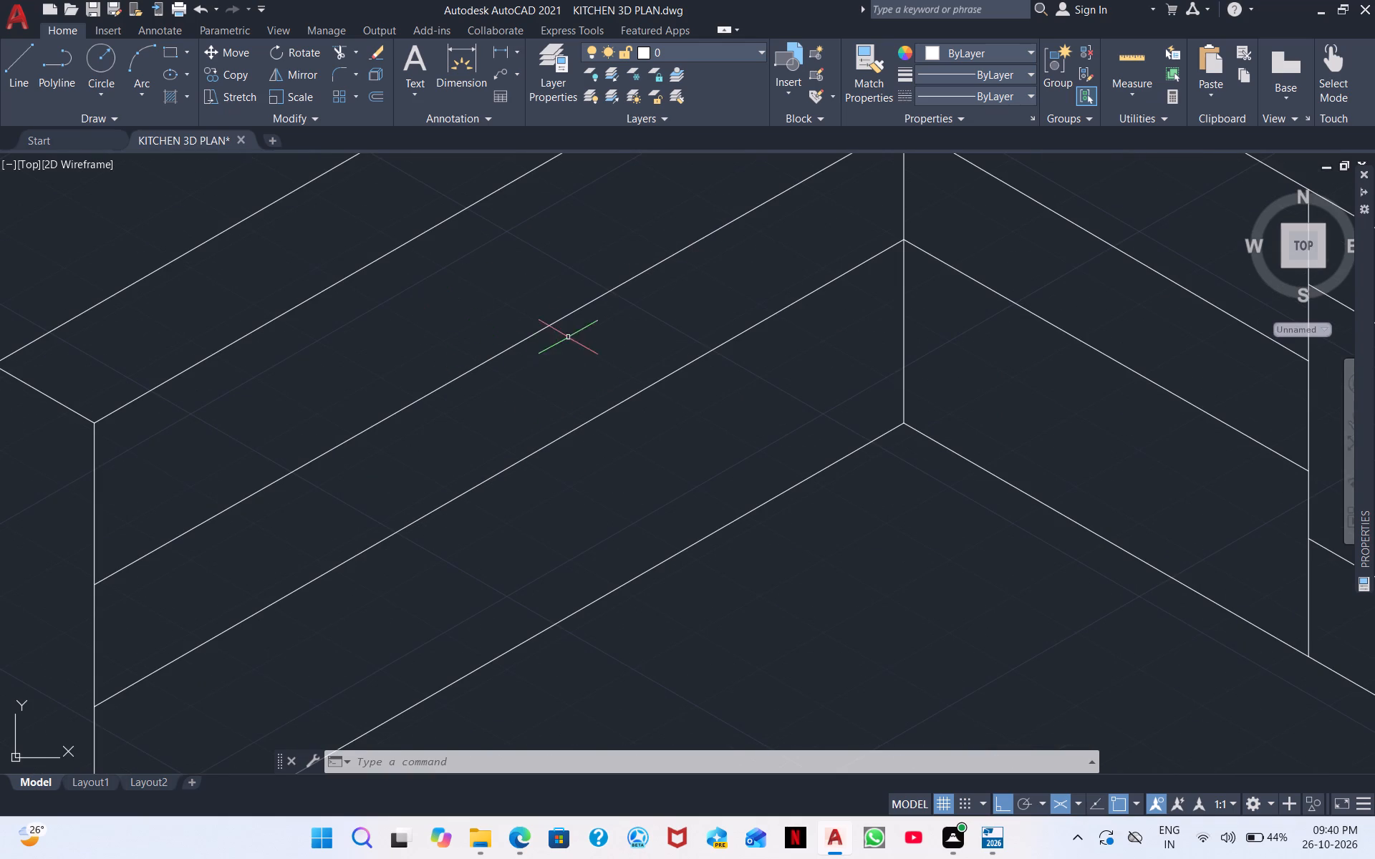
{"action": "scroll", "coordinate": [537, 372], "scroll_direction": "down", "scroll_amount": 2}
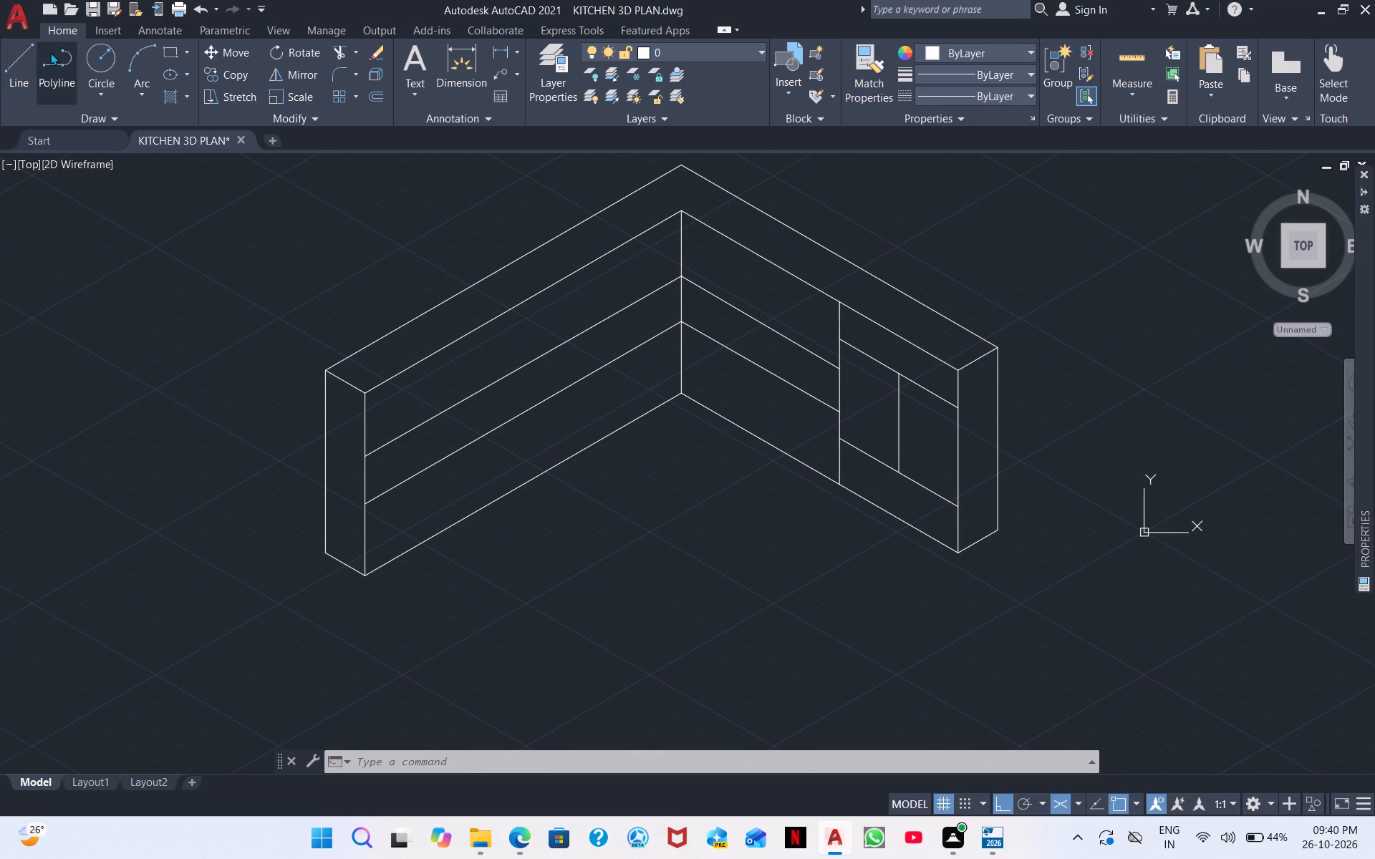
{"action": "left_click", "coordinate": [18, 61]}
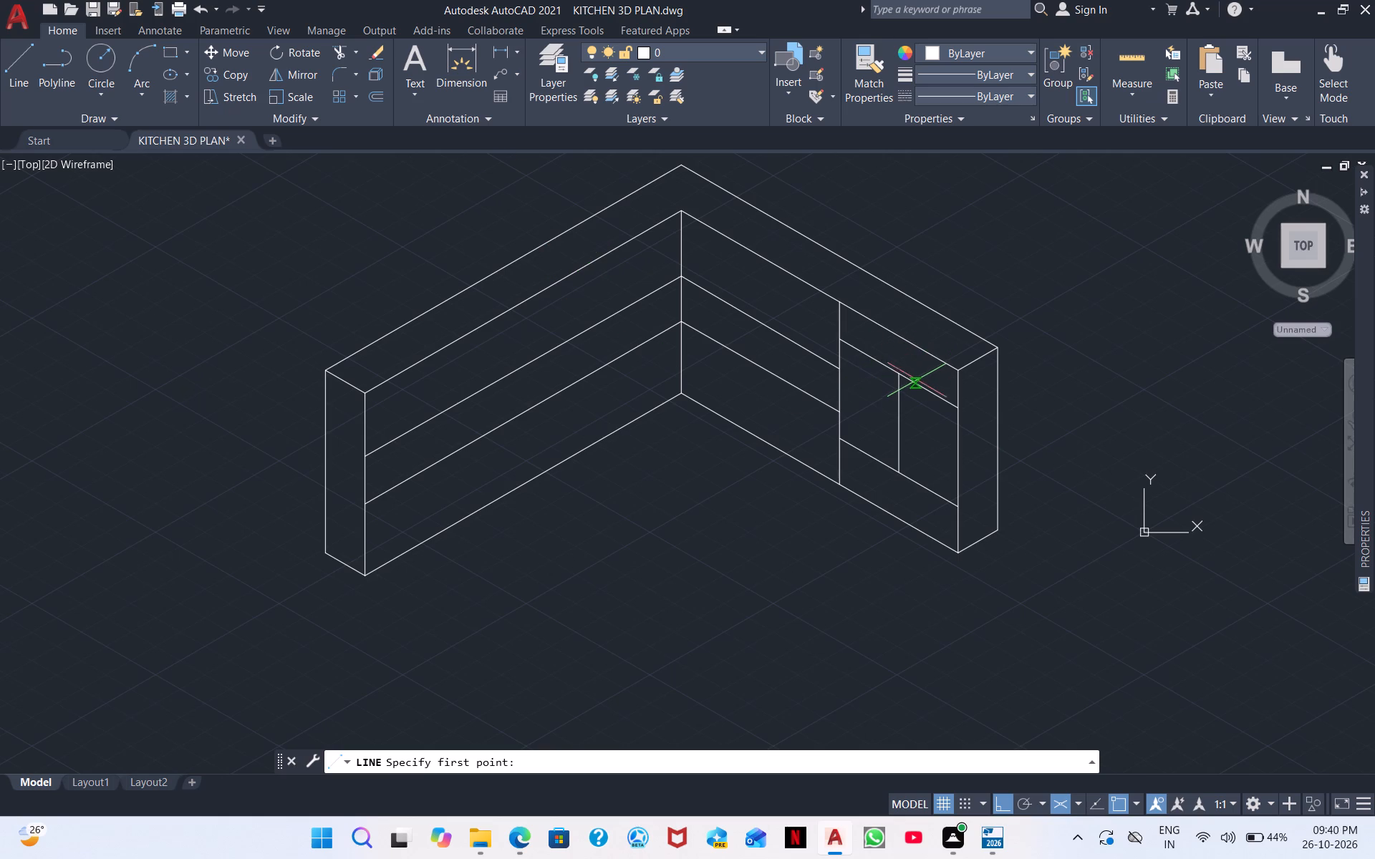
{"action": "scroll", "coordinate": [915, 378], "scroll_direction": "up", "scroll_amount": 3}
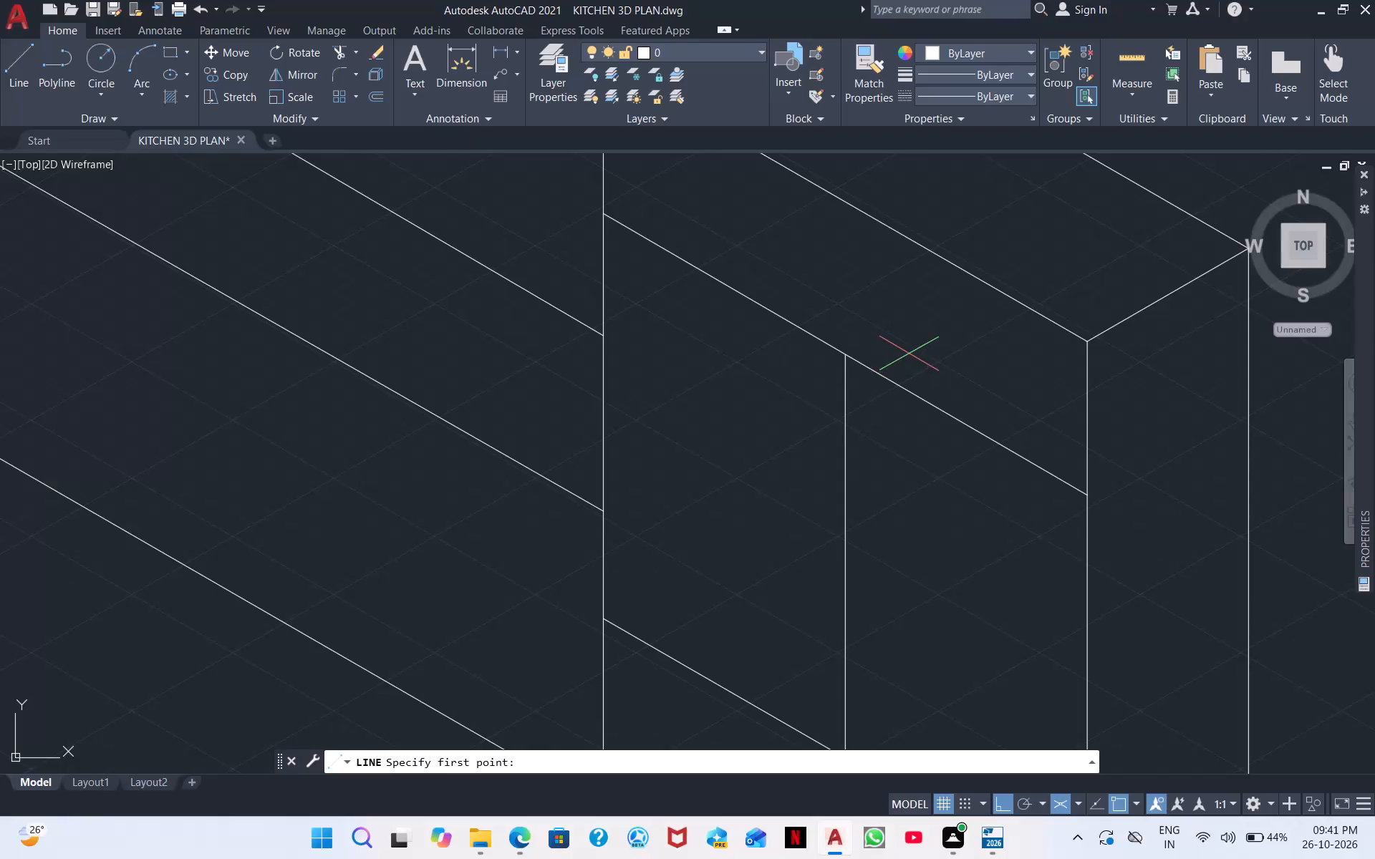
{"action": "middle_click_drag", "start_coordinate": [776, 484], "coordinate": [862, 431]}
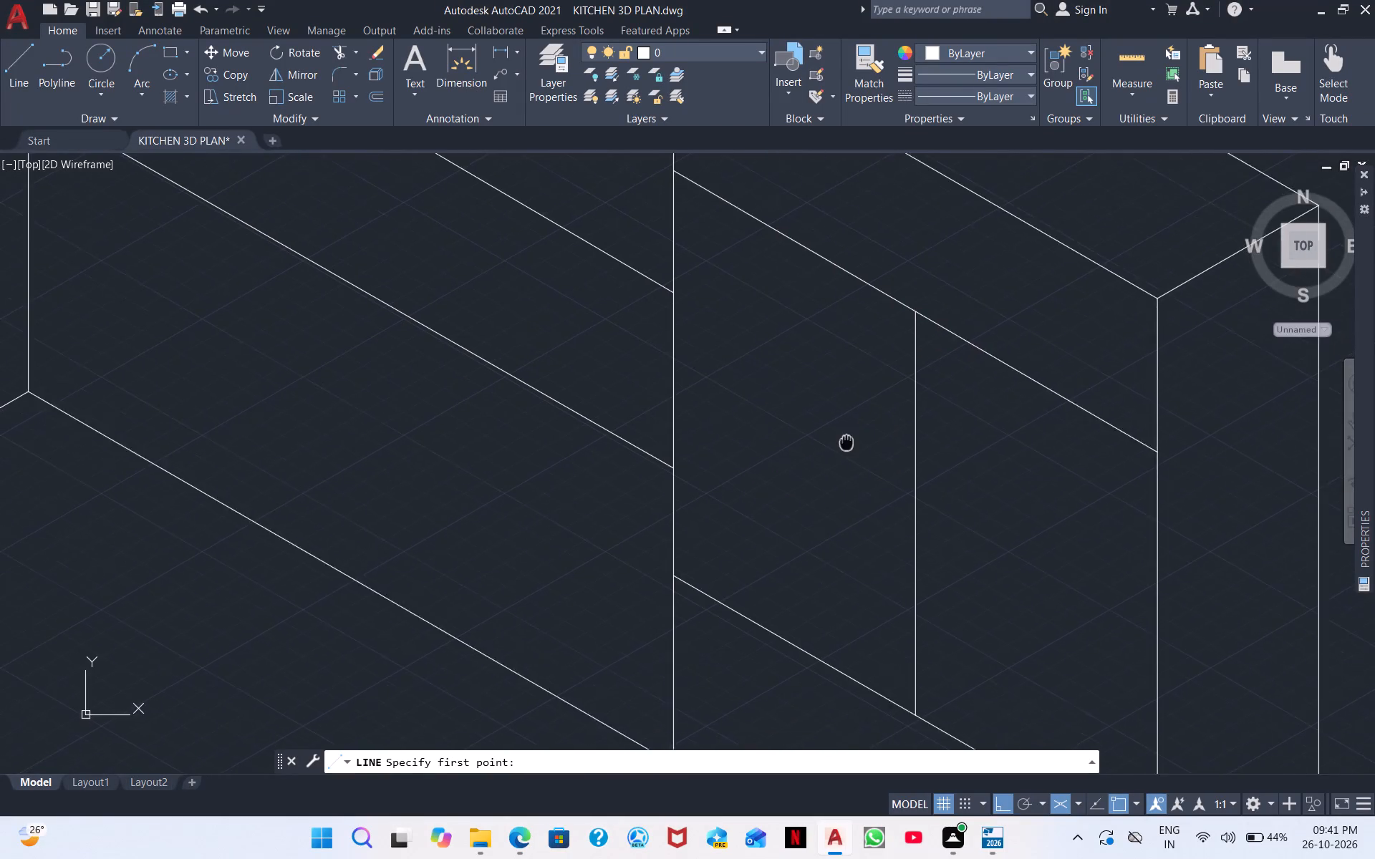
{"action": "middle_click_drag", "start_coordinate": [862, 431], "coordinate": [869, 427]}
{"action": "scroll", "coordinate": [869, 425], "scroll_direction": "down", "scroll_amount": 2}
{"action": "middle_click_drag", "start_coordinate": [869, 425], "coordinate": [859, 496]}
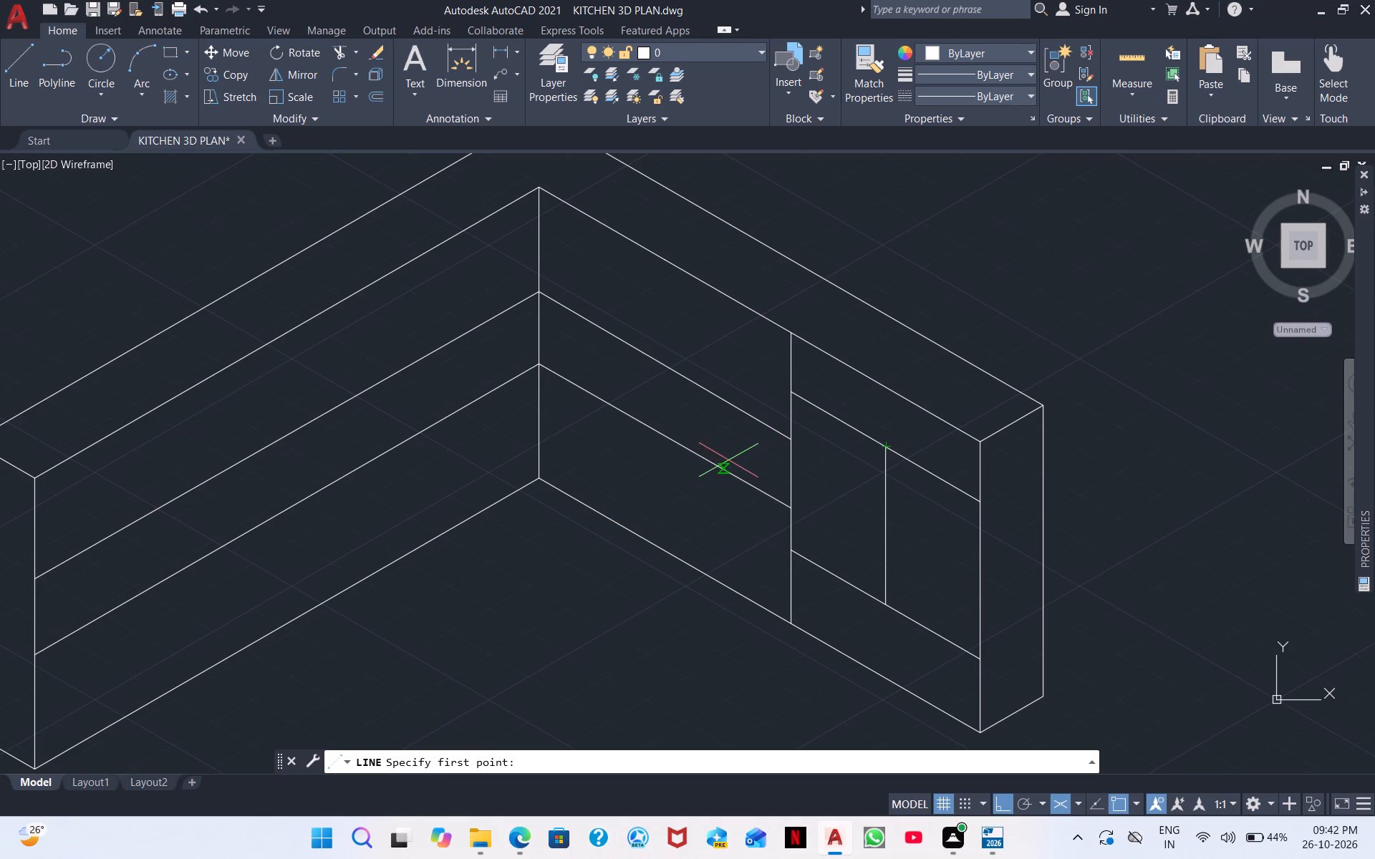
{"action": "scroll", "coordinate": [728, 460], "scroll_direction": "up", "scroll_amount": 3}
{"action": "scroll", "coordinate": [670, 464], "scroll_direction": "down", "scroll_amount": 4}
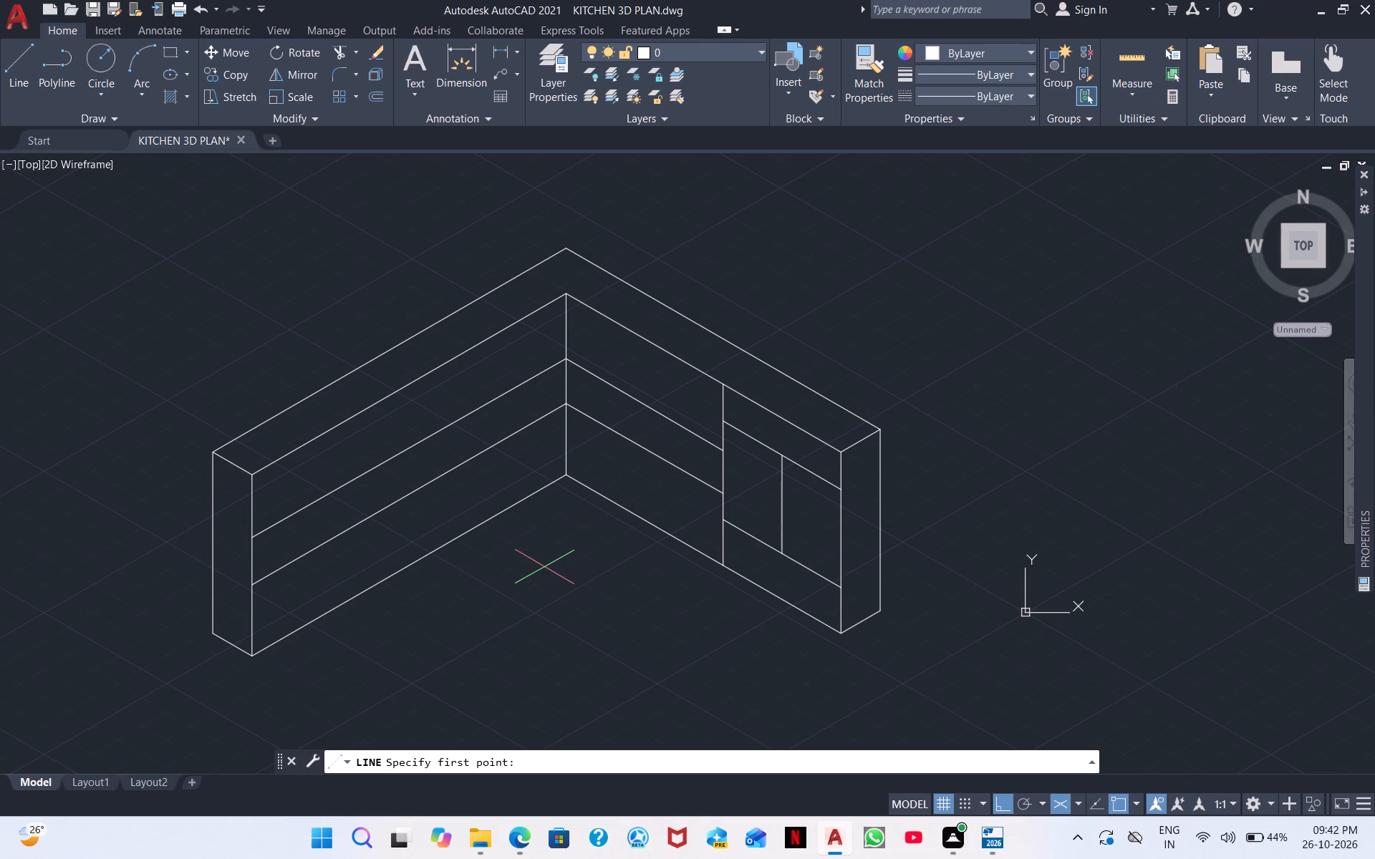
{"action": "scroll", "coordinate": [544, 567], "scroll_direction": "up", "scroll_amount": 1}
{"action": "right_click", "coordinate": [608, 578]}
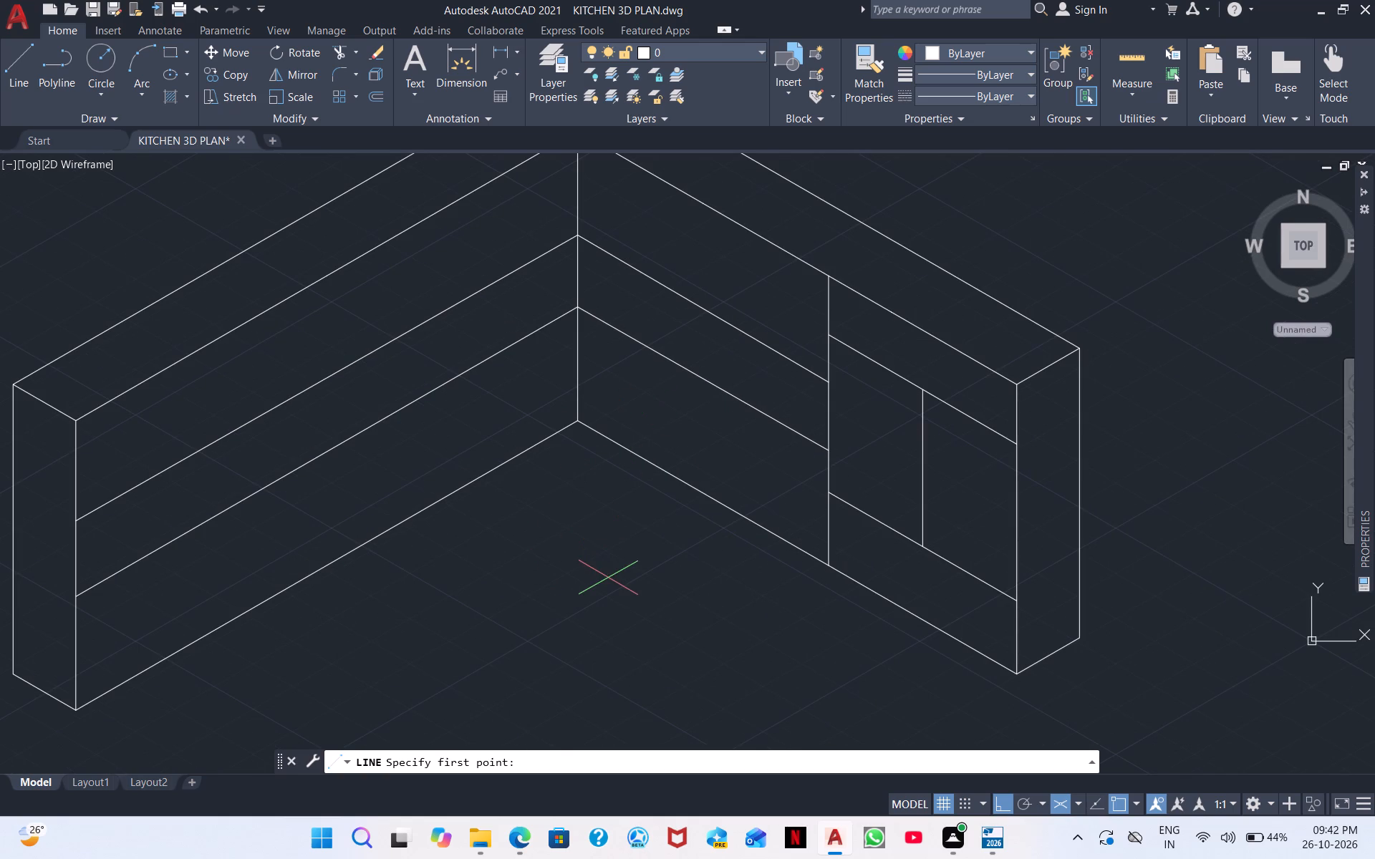
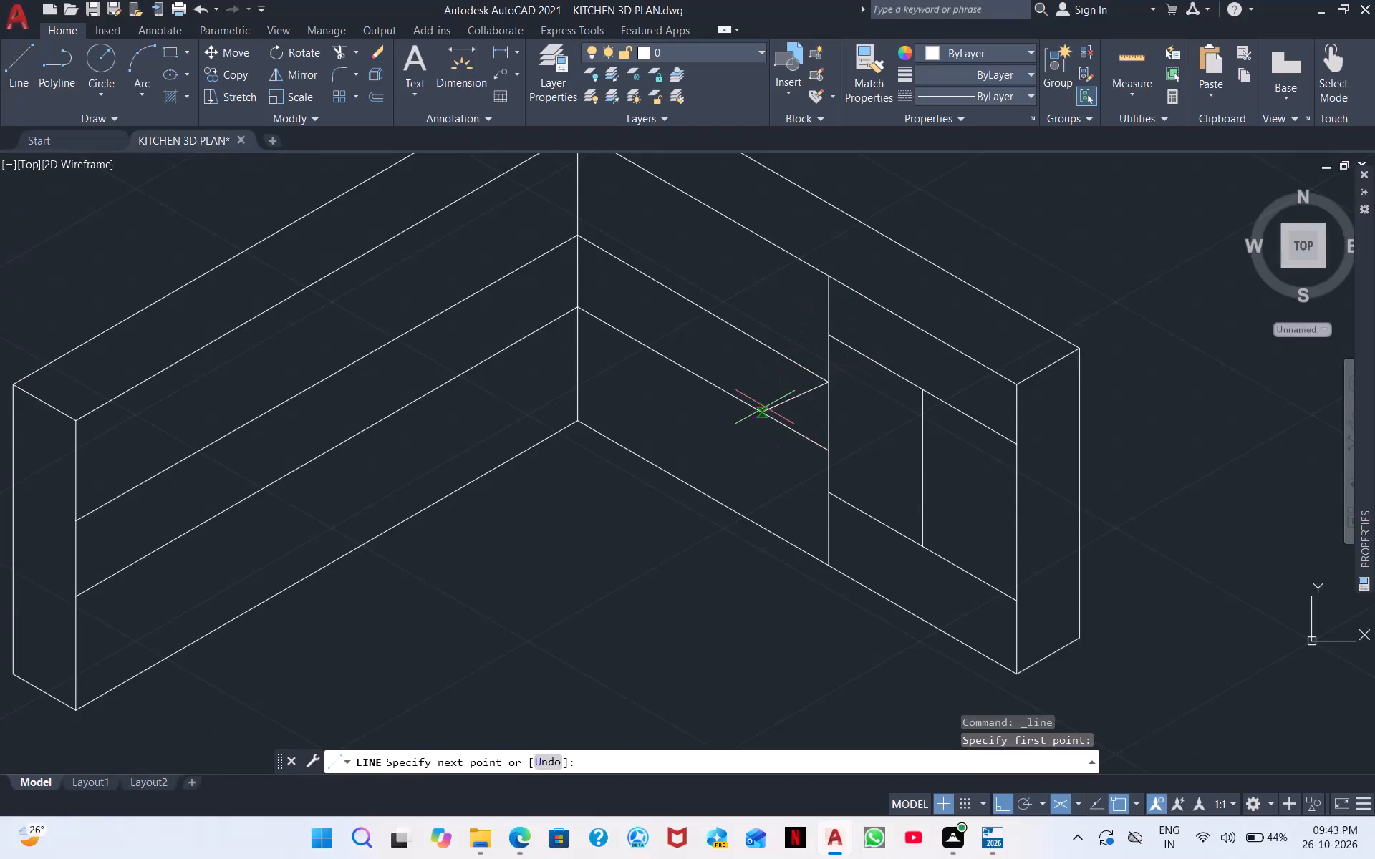
On the right isoplane, draw a vertical line from the second wall's inner top edge to its base, a quarter-bay from the divider toward the corner.
{"action": "key", "text": "Escape"}
{"action": "right_click_drag", "start_coordinate": [753, 442], "coordinate": [746, 452]}
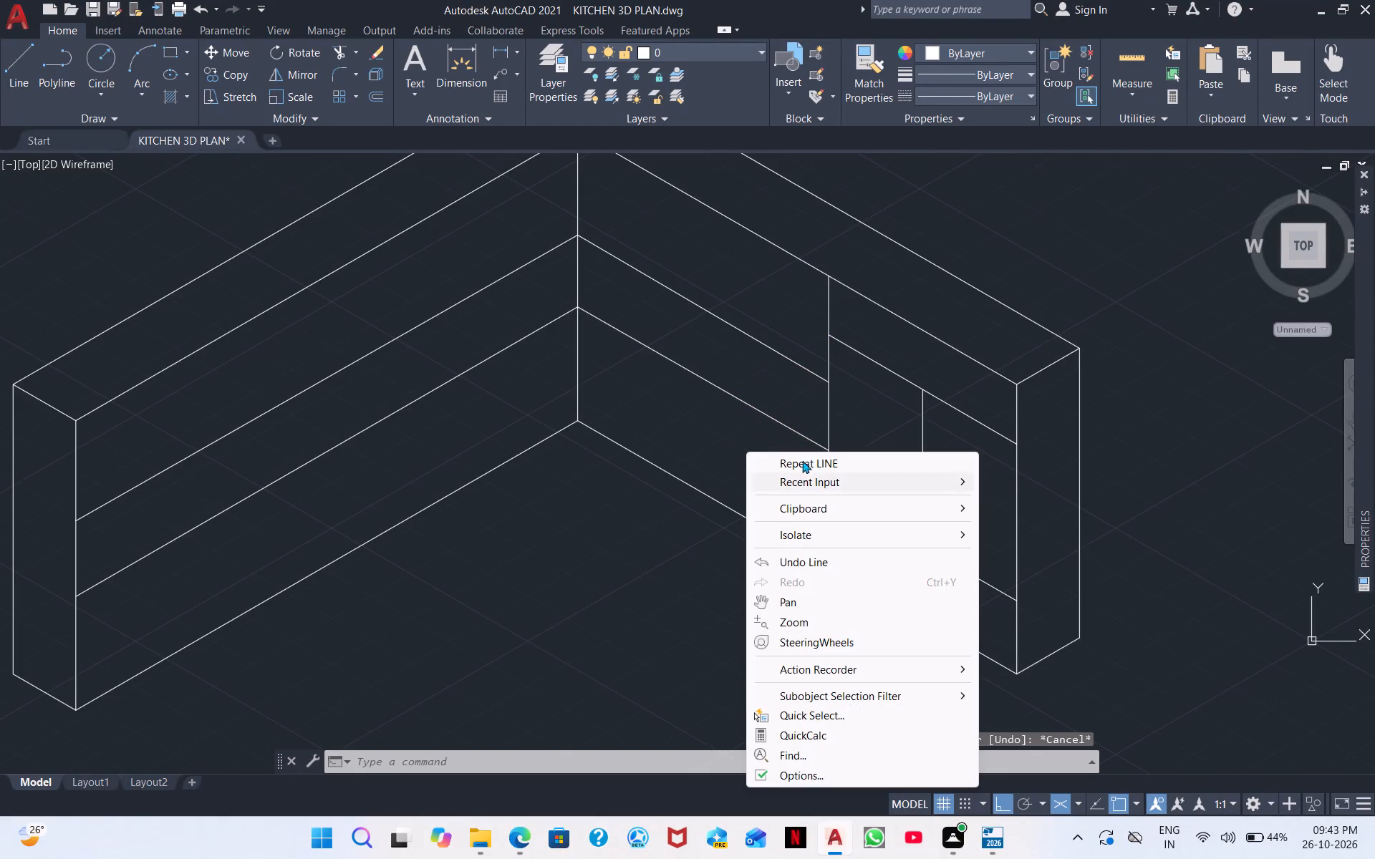
{"action": "left_click", "coordinate": [803, 457]}
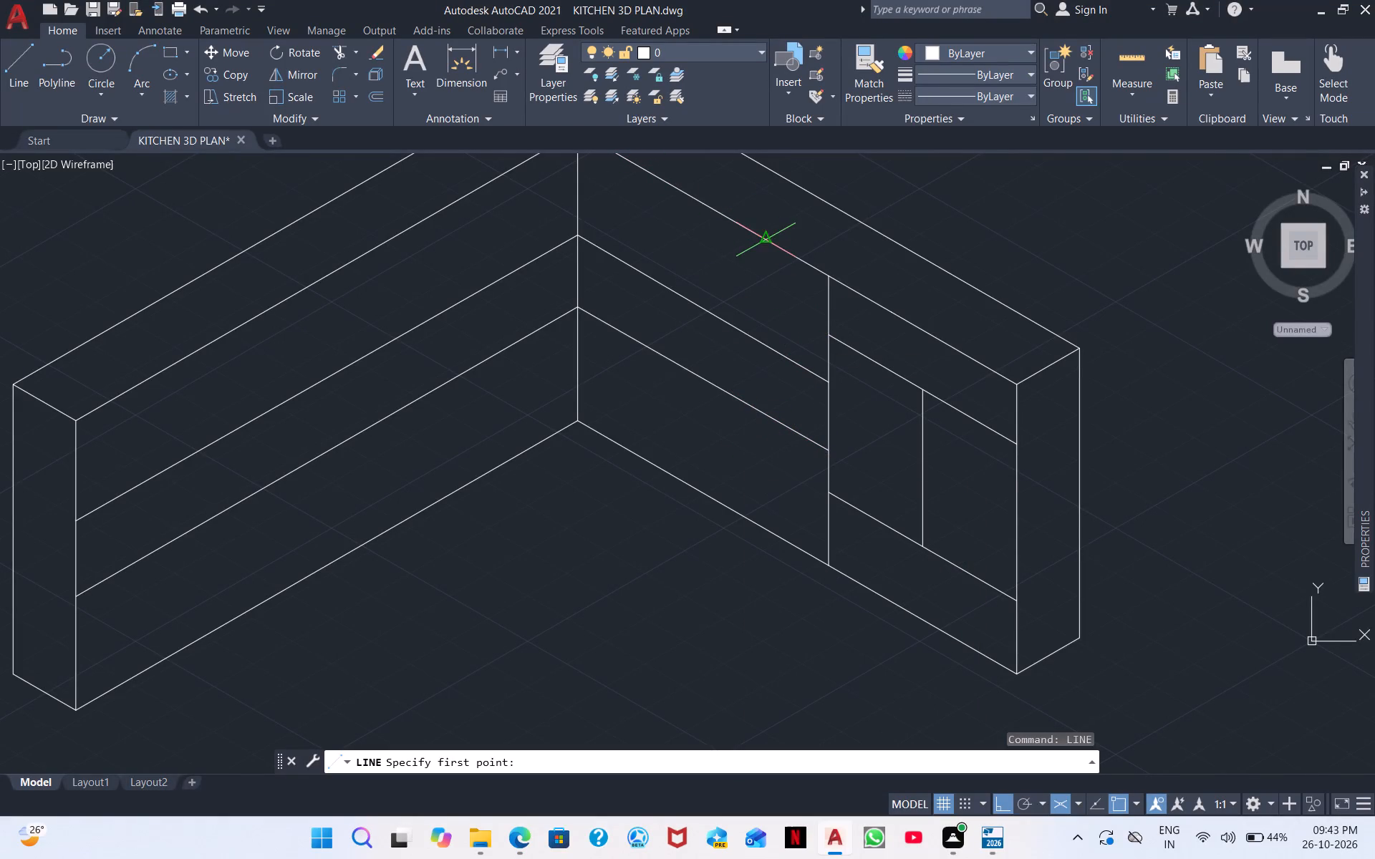
{"action": "left_click", "coordinate": [767, 243]}
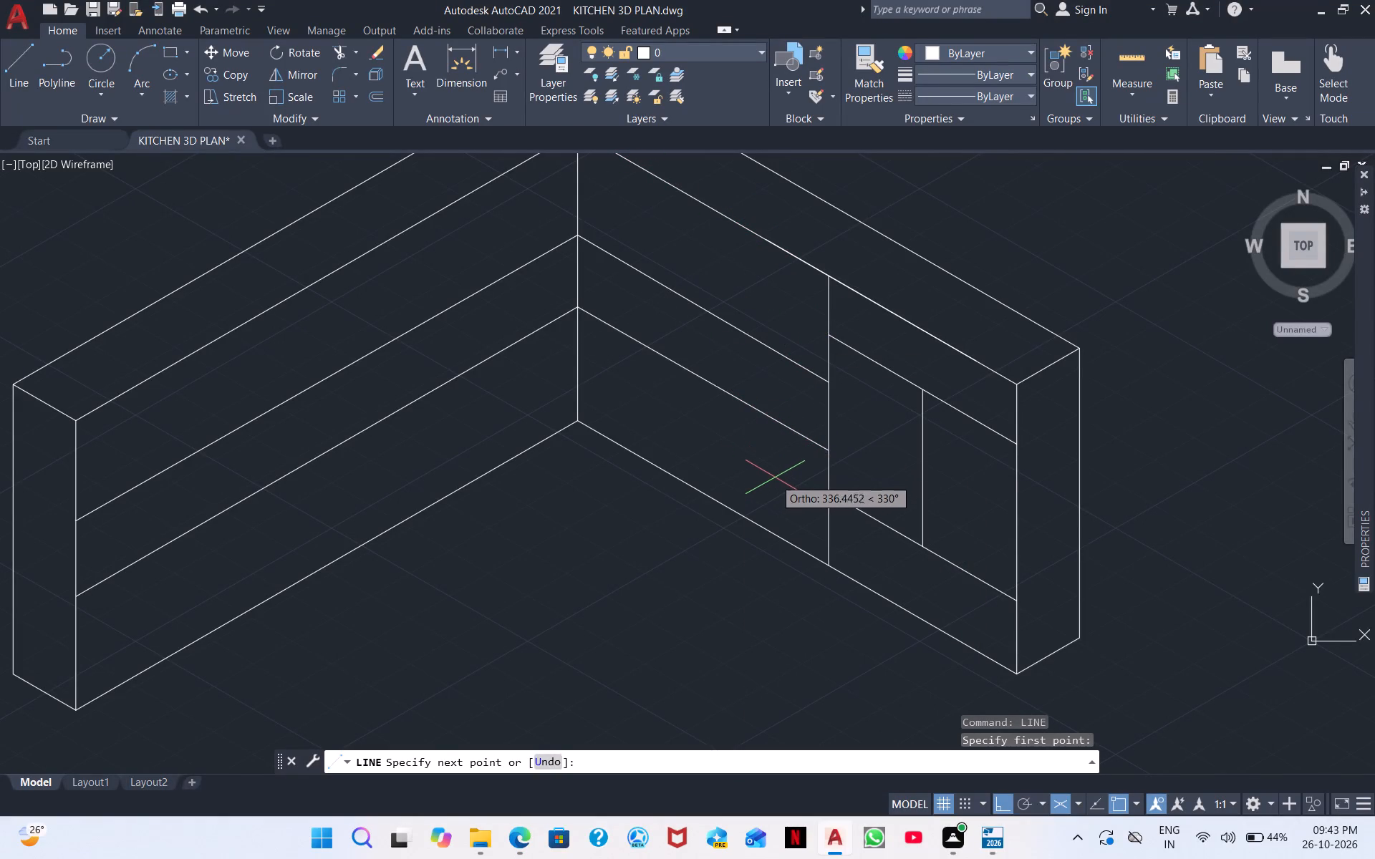
{"action": "key", "text": "ctrl+F5"}
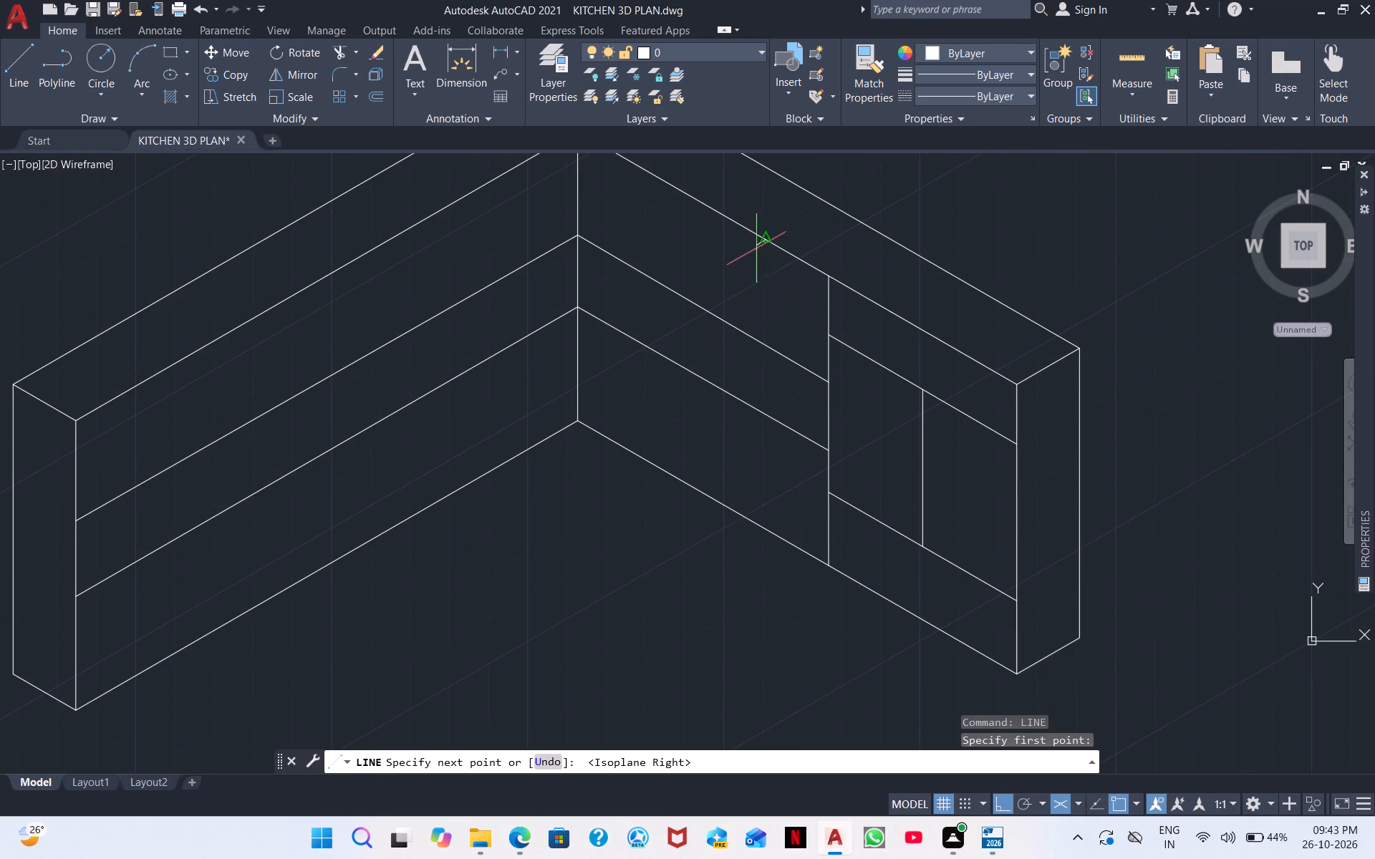
{"action": "left_click", "coordinate": [761, 535]}
{"action": "right_click", "coordinate": [778, 510]}
{"action": "left_click", "coordinate": [819, 523]}
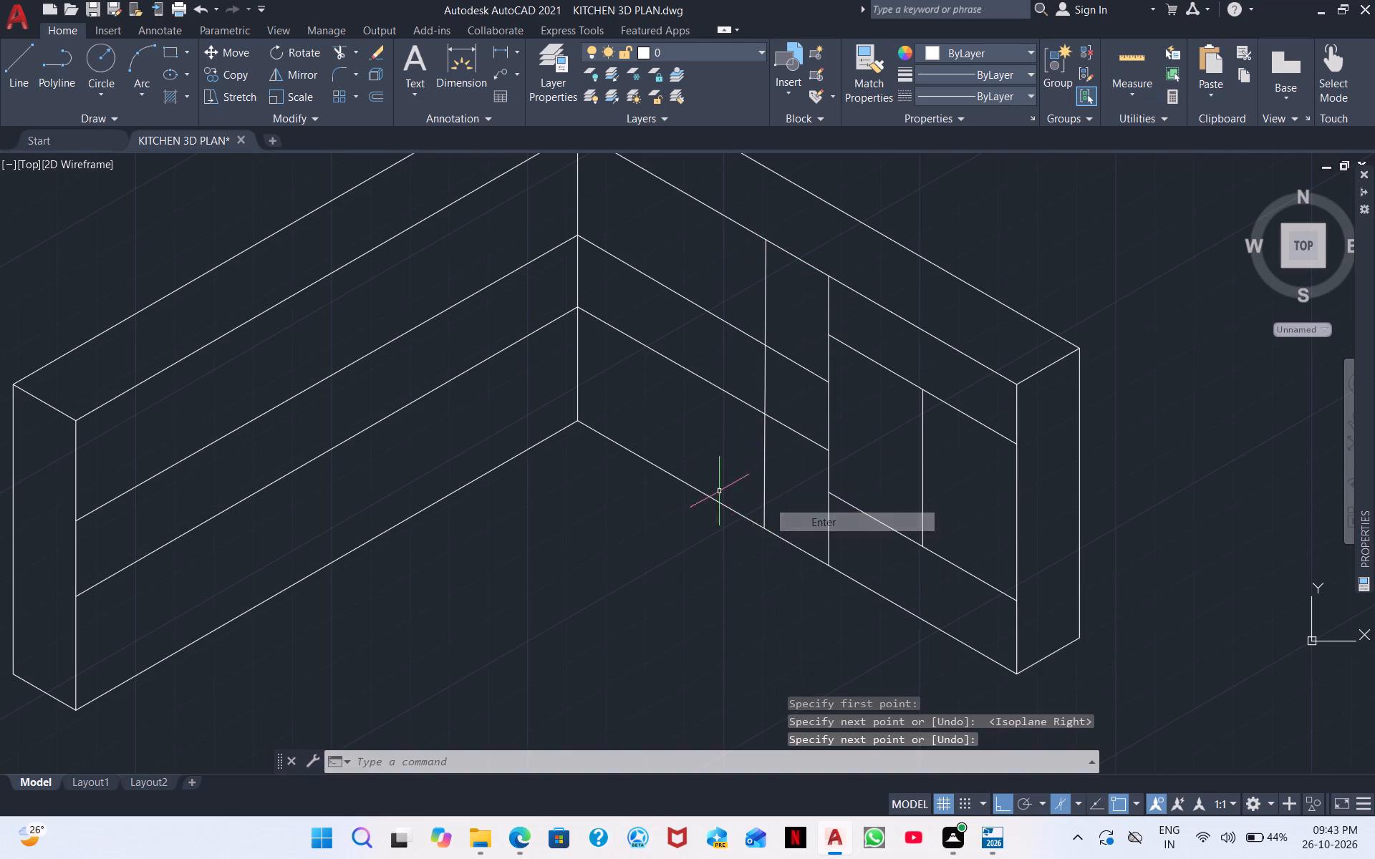
Draw a second vertical line midway between the inner back corner and the divider, from the inner top edge to just past the base.
{"action": "right_click", "coordinate": [662, 482]}
{"action": "left_click", "coordinate": [730, 154]}
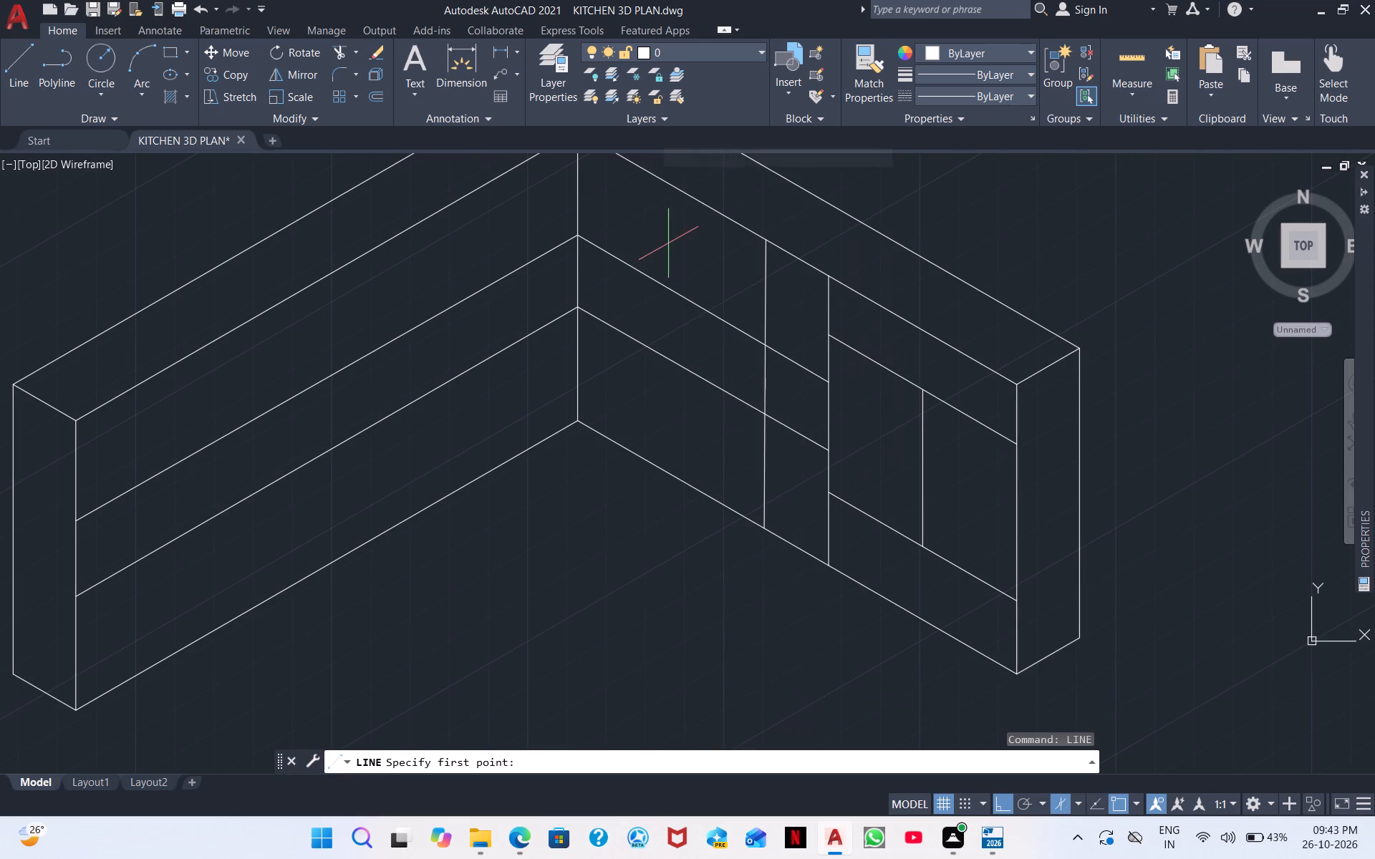
{"action": "left_click", "coordinate": [695, 202]}
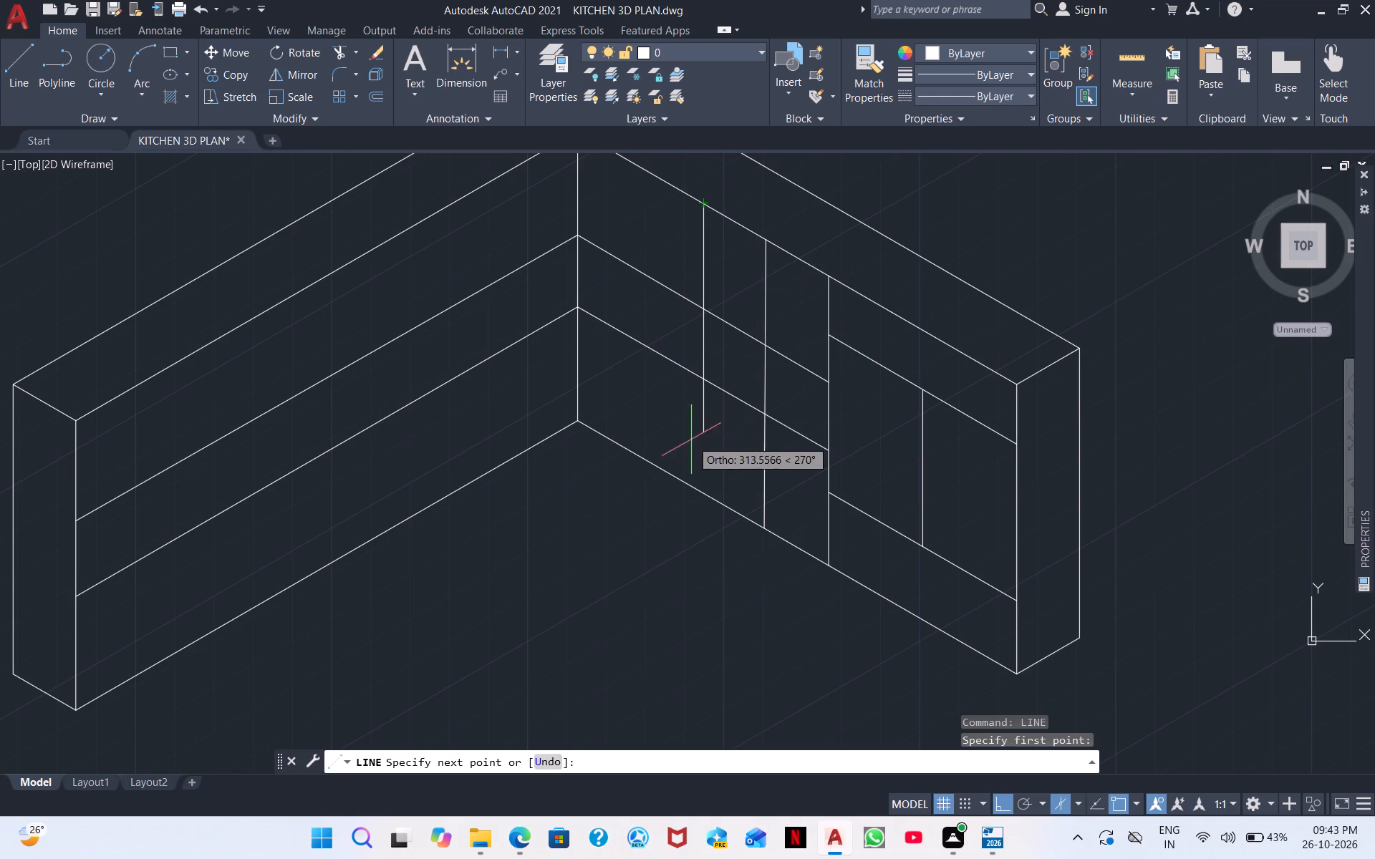
{"action": "left_click", "coordinate": [703, 513]}
{"action": "right_click", "coordinate": [707, 481]}
{"action": "left_click", "coordinate": [748, 494]}
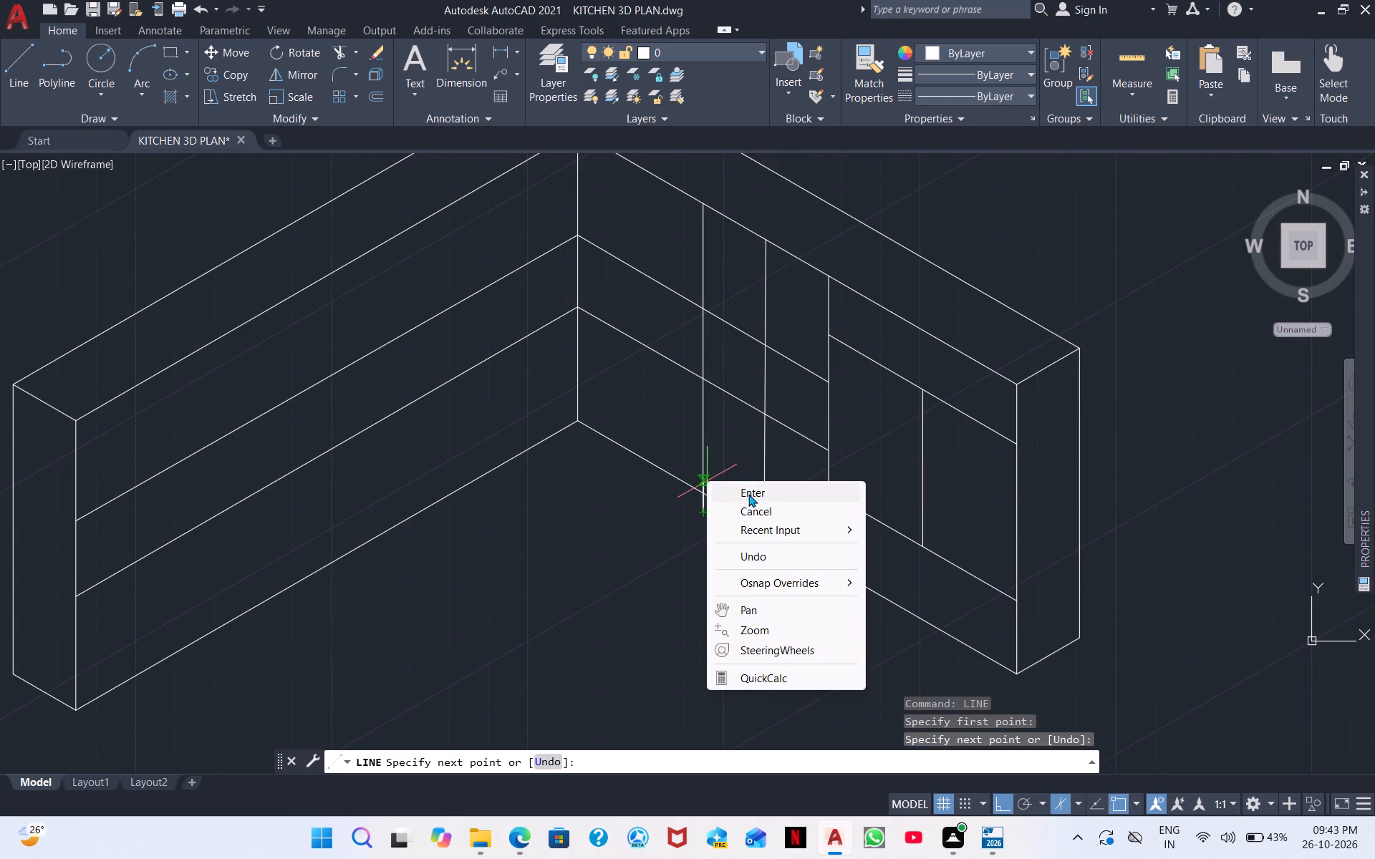
Draw a third vertical line on the second wall, nearest the inner back corner, from the inner top edge to just past the base.
{"action": "middle_click_drag", "start_coordinate": [612, 340], "coordinate": [828, 467]}
{"action": "right_click", "coordinate": [834, 451]}
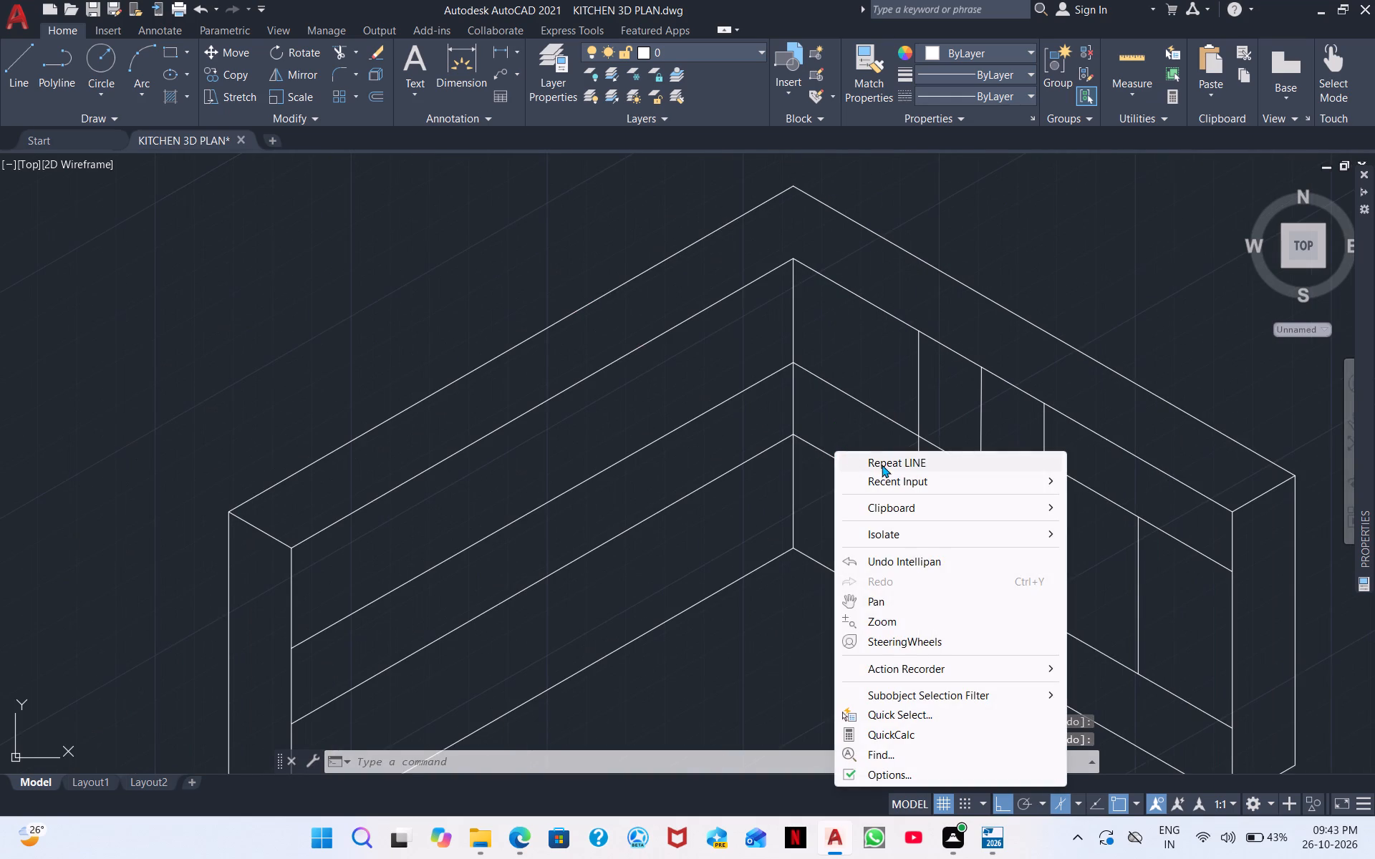
{"action": "left_click", "coordinate": [882, 462]}
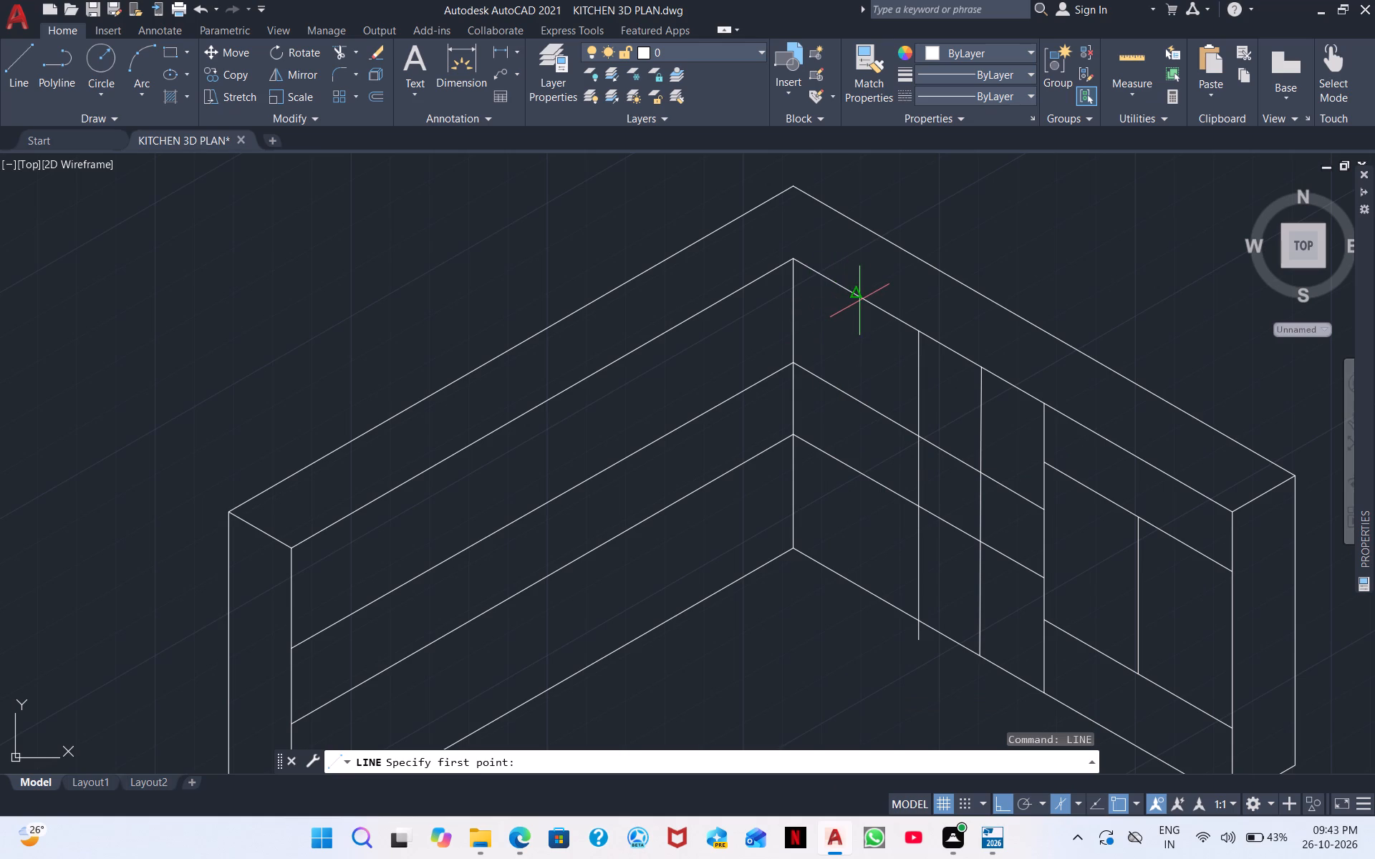
{"action": "left_click", "coordinate": [854, 300]}
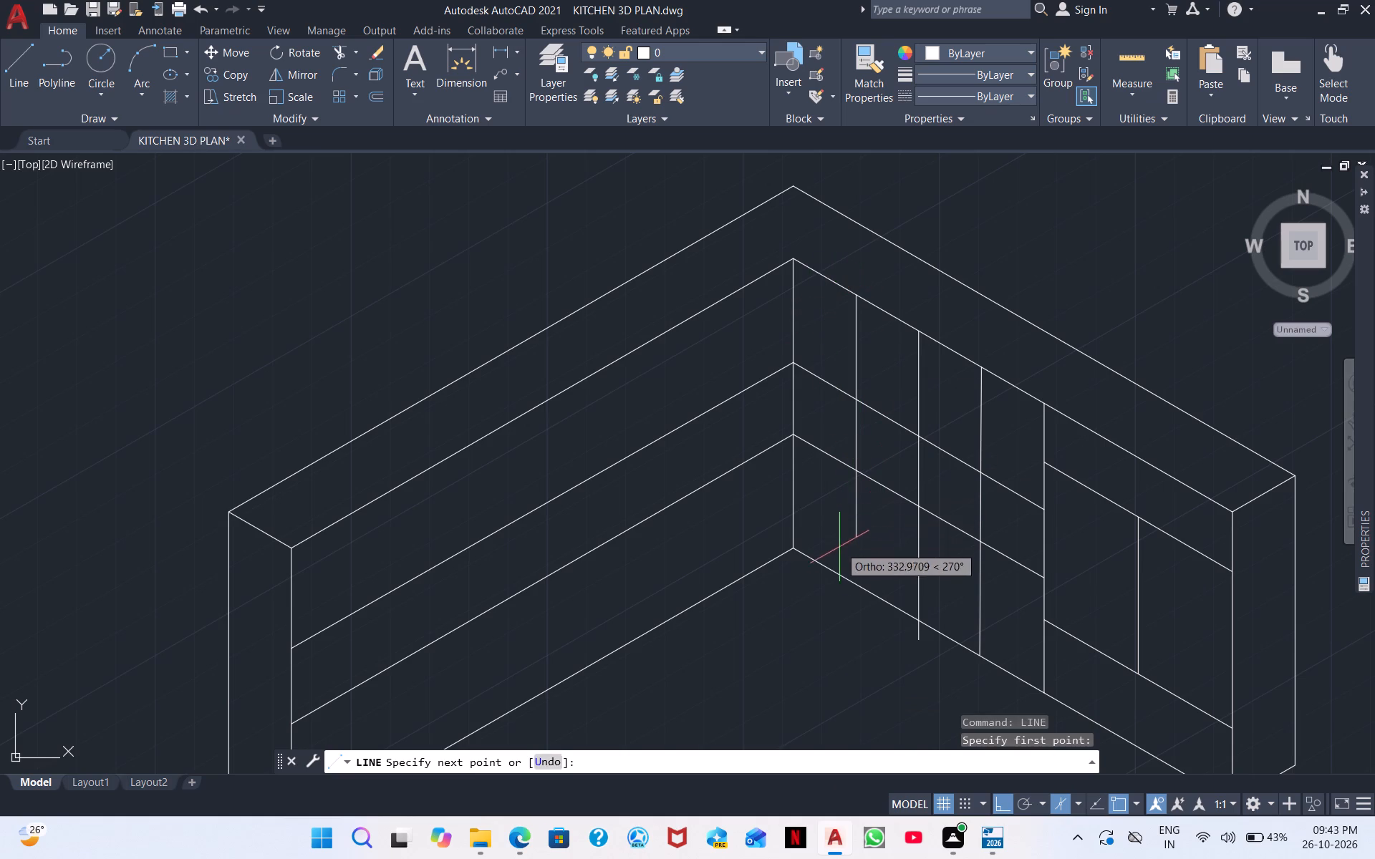
{"action": "left_click", "coordinate": [843, 639]}
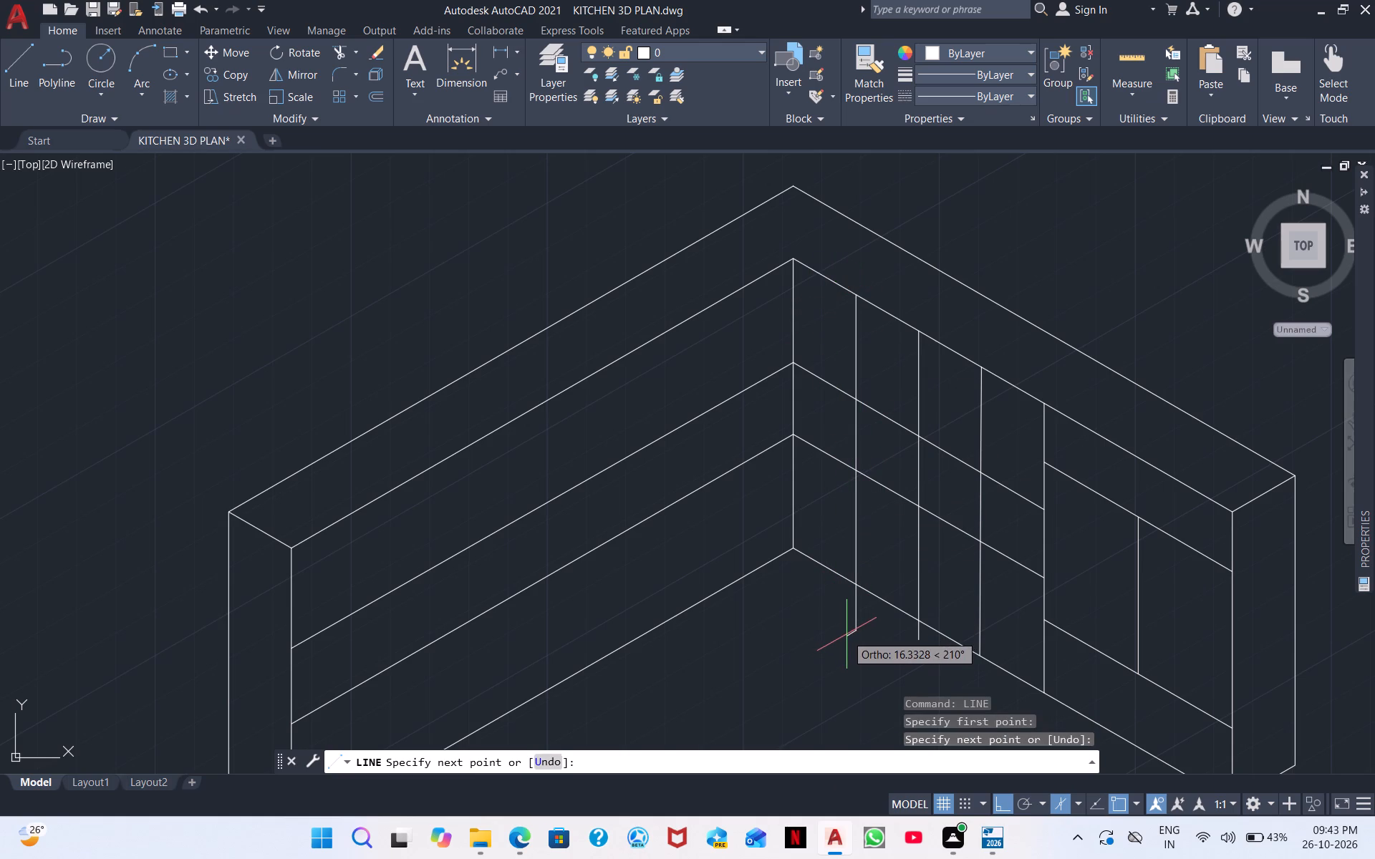
{"action": "right_click", "coordinate": [848, 631]}
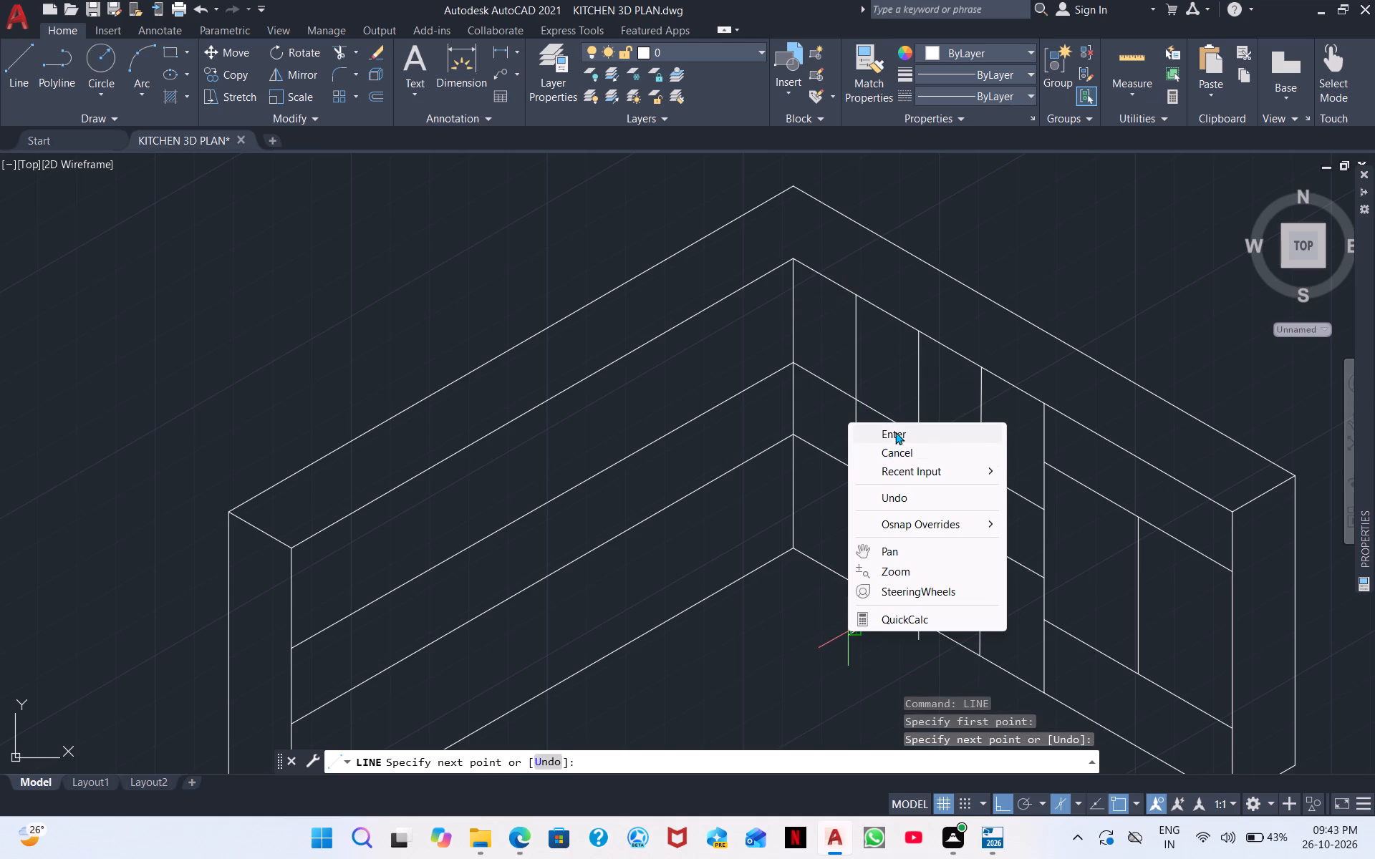
{"action": "left_click", "coordinate": [895, 428]}
Draw a vertical line on the first wall near the inner back corner, from the inner top edge down to the base edge.
{"action": "scroll", "coordinate": [840, 450], "scroll_direction": "down", "scroll_amount": 1}
{"action": "scroll", "coordinate": [833, 454], "scroll_direction": "up", "scroll_amount": 2}
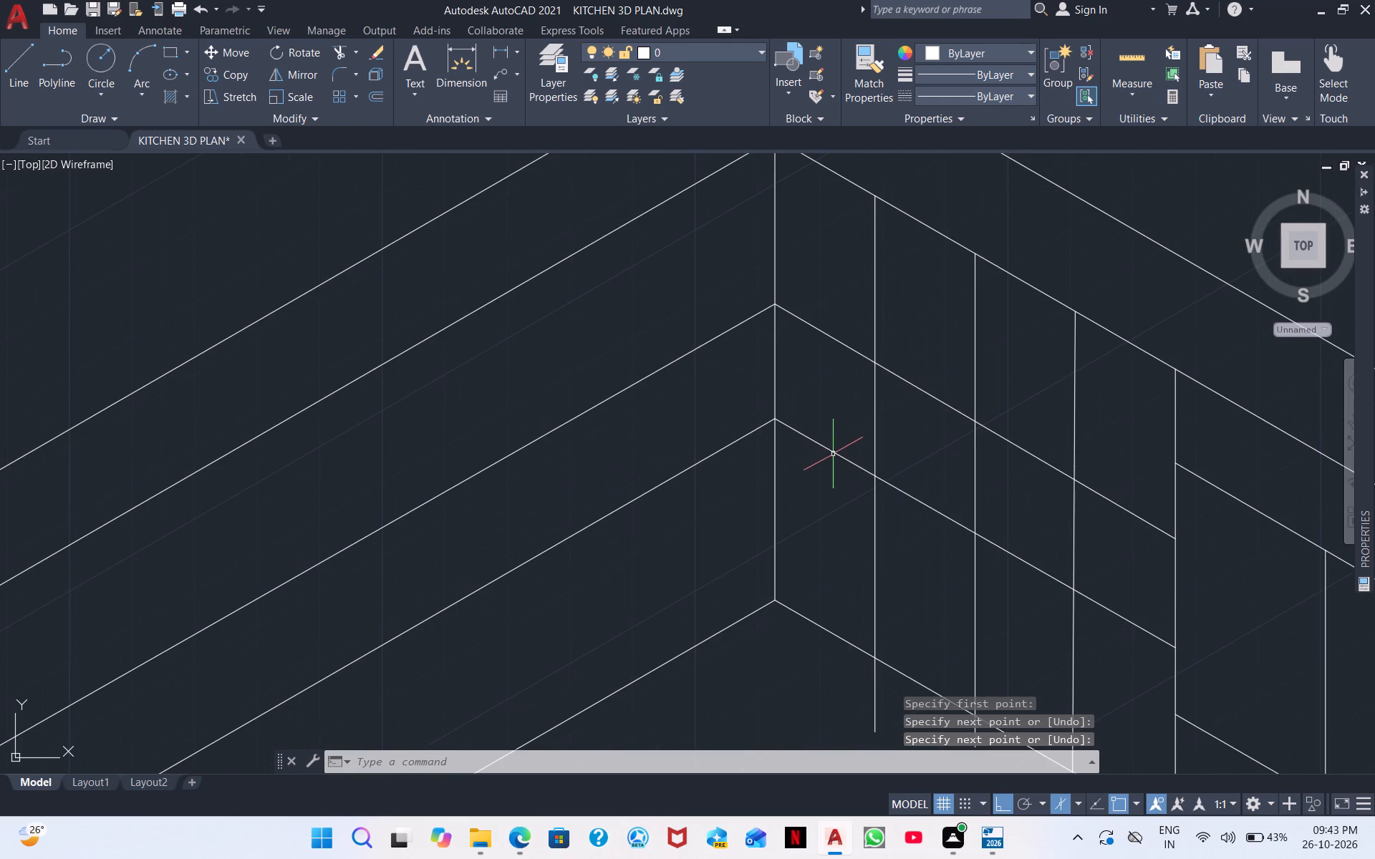
{"action": "right_click", "coordinate": [833, 454]}
{"action": "left_click", "coordinate": [877, 467]}
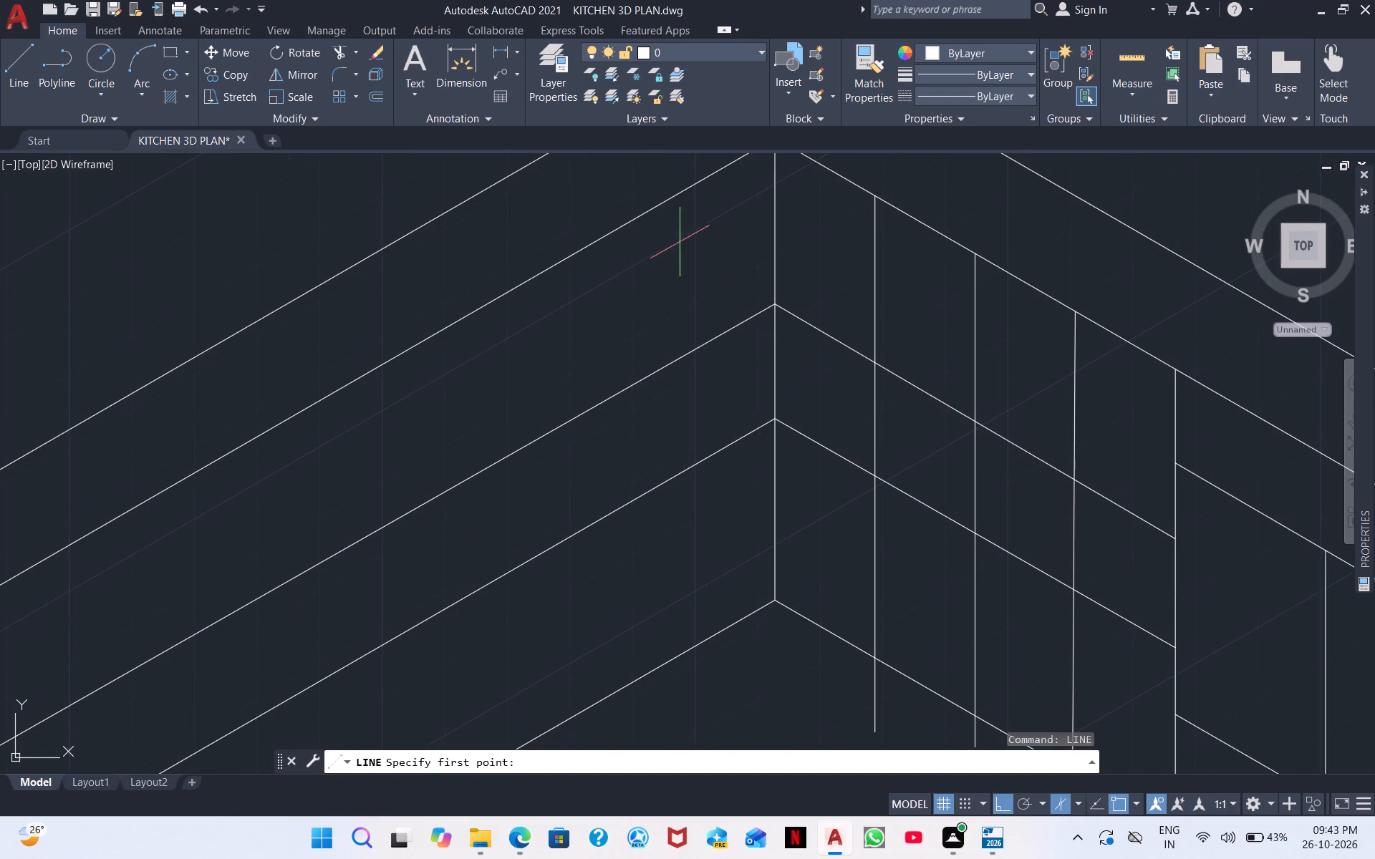
{"action": "left_click_drag", "start_coordinate": [642, 223], "coordinate": [635, 243]}
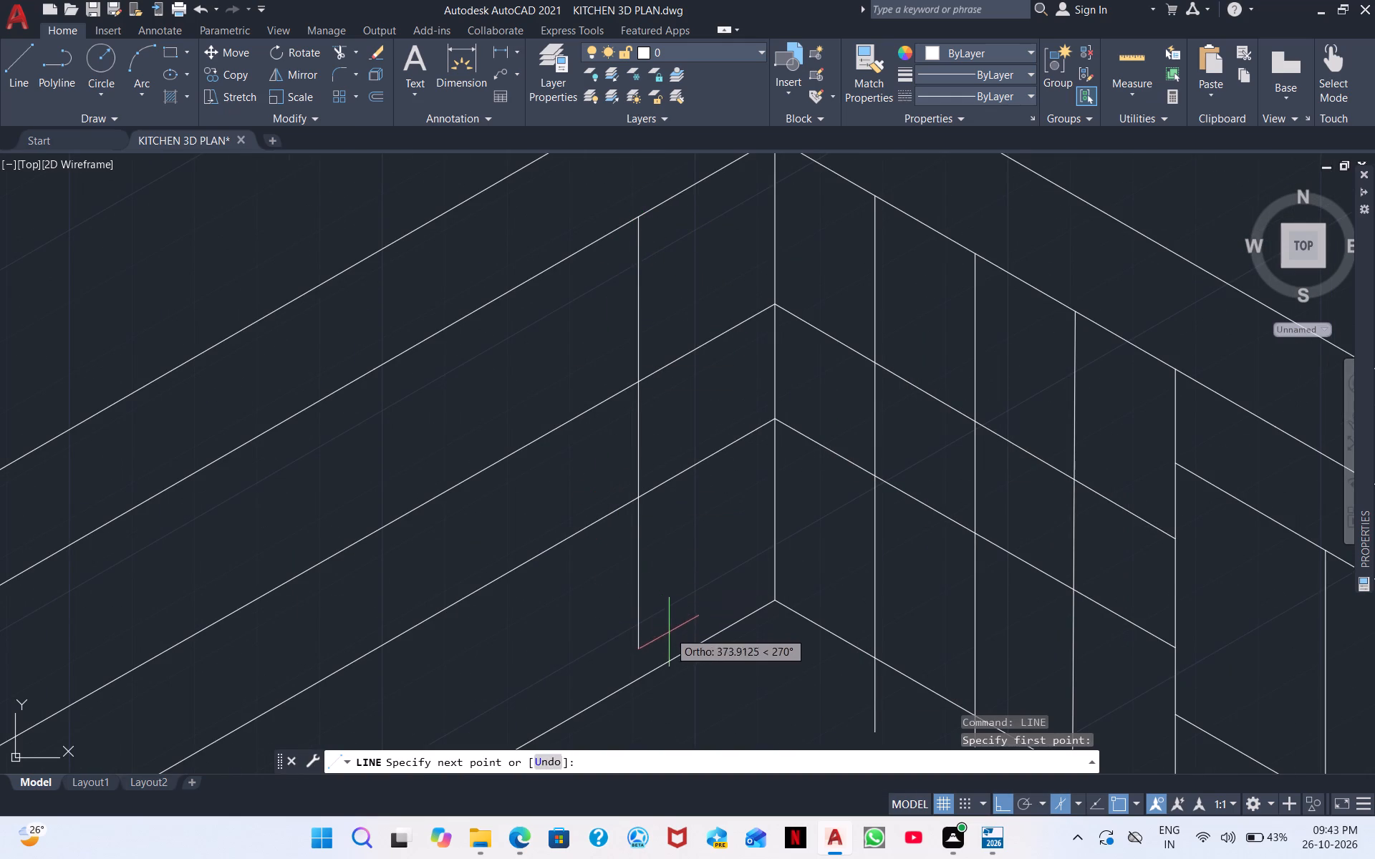
{"action": "left_click", "coordinate": [636, 674]}
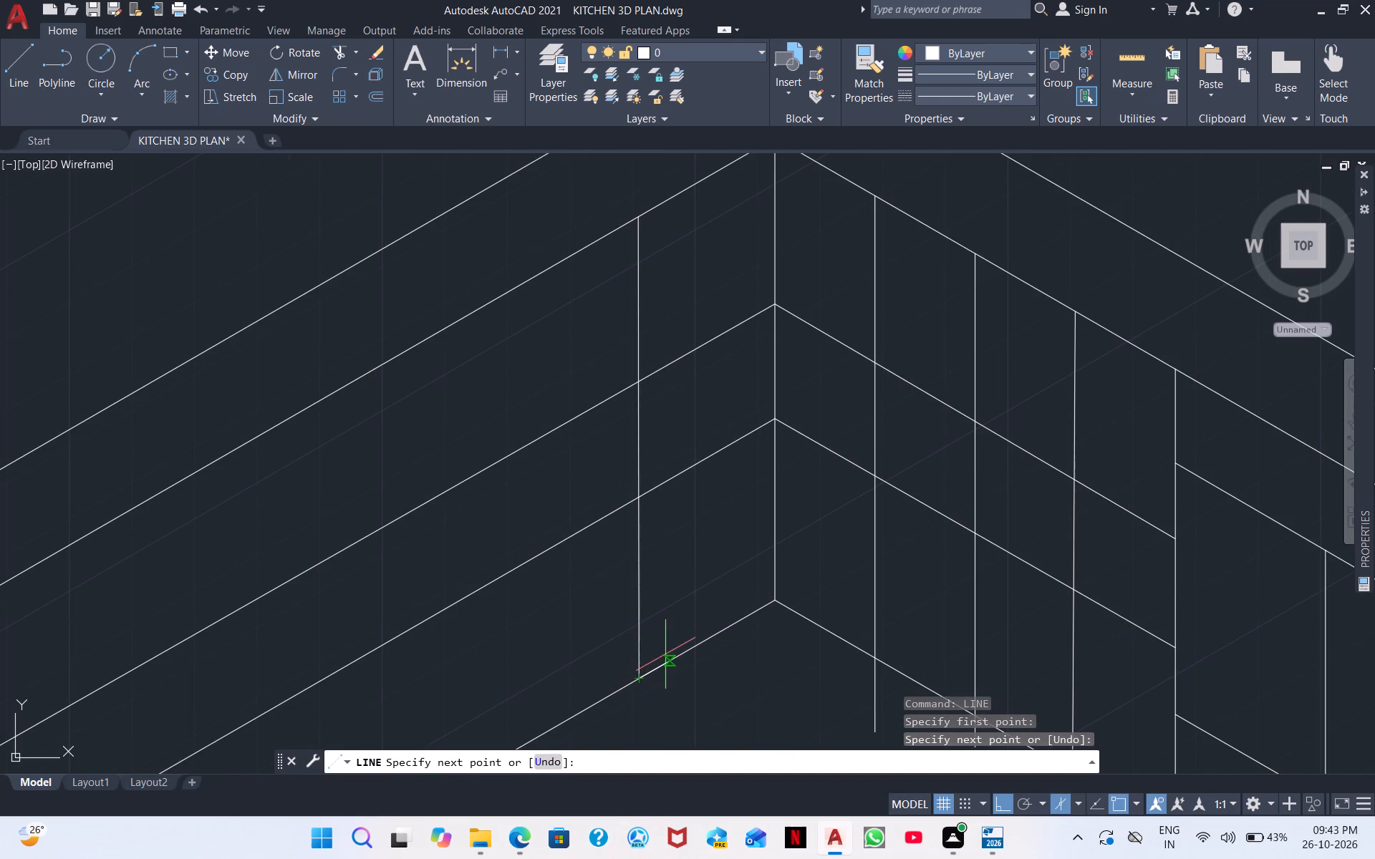
{"action": "right_click", "coordinate": [665, 654]}
{"action": "left_click", "coordinate": [728, 455]}
Draw a second vertical line on the first wall, about a third of the way from the corner, from the top edge to just past the base.
{"action": "scroll", "coordinate": [599, 453], "scroll_direction": "down", "scroll_amount": 1}
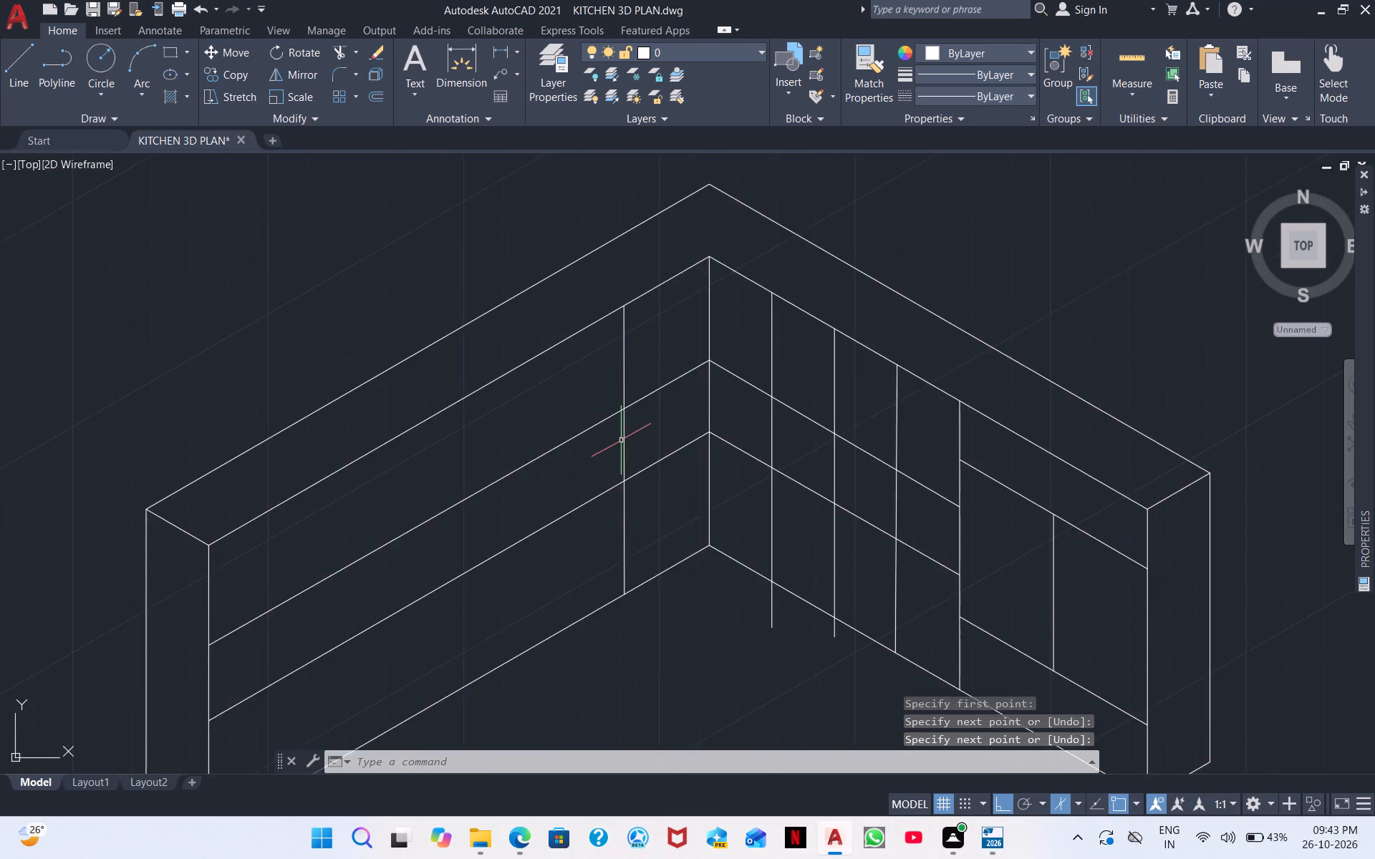
{"action": "scroll", "coordinate": [620, 440], "scroll_direction": "down", "scroll_amount": 1}
{"action": "right_click", "coordinate": [603, 454]}
{"action": "left_click", "coordinate": [651, 471]}
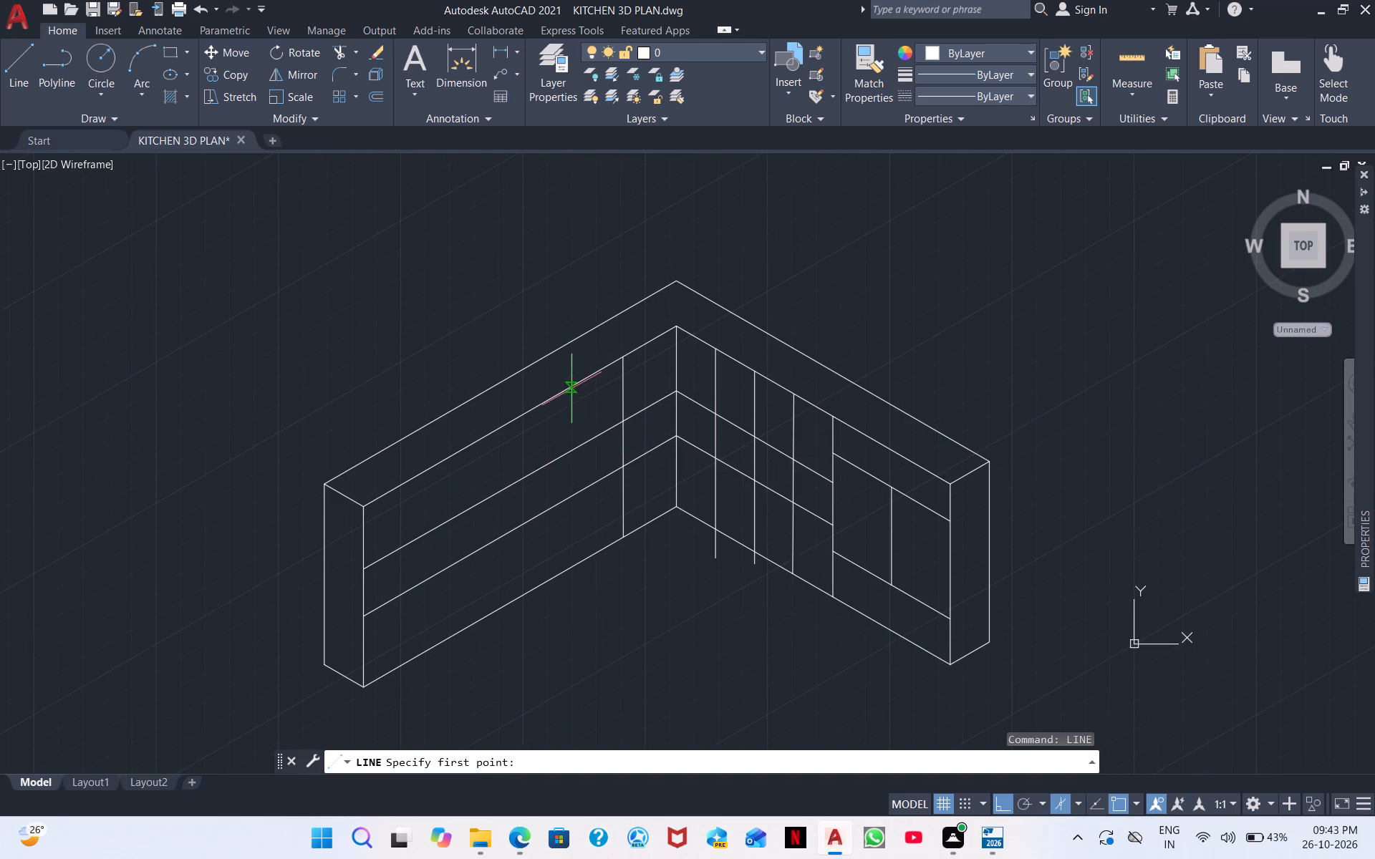
{"action": "left_click", "coordinate": [566, 389]}
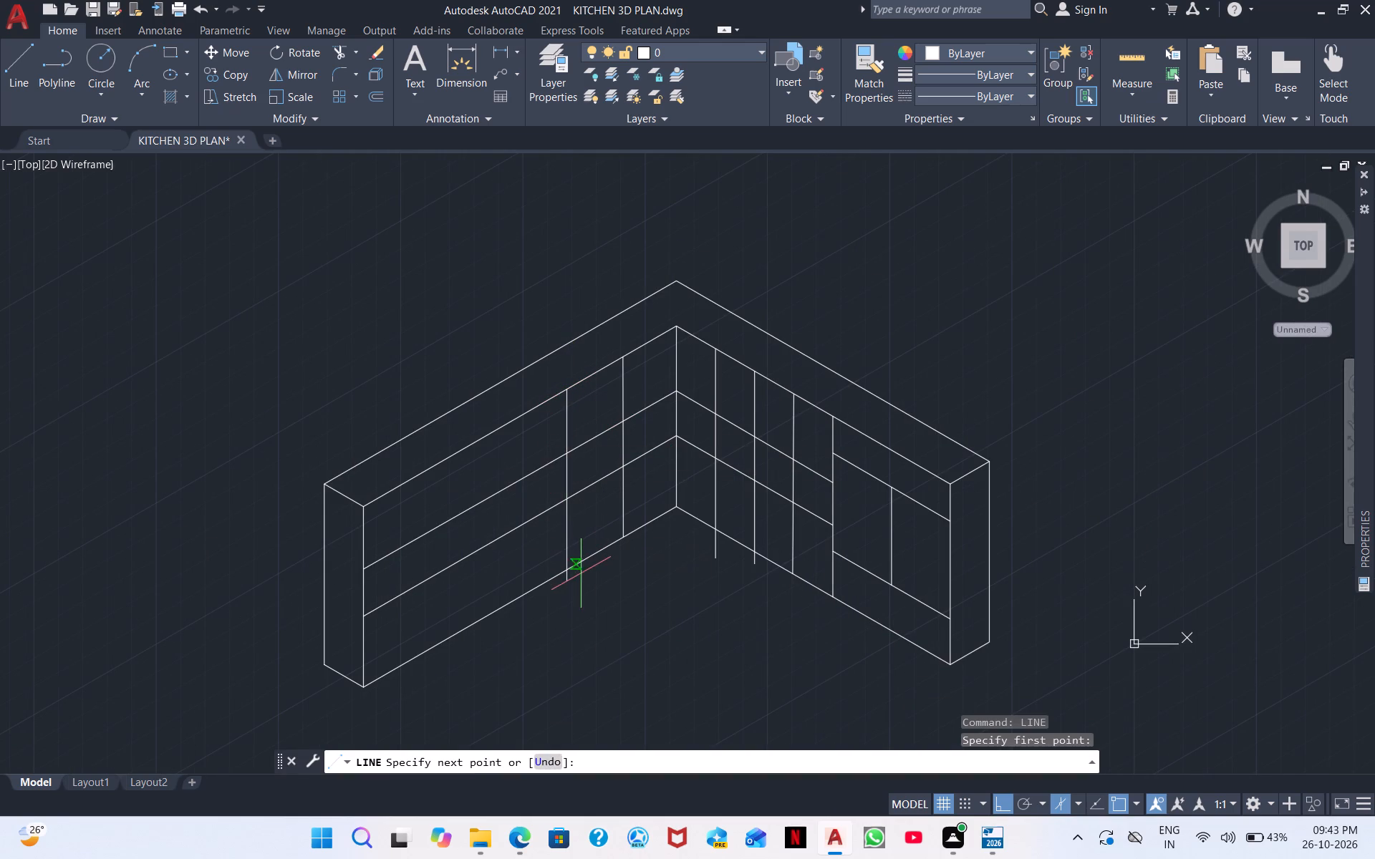
{"action": "left_click", "coordinate": [566, 598]}
{"action": "right_click", "coordinate": [596, 593]}
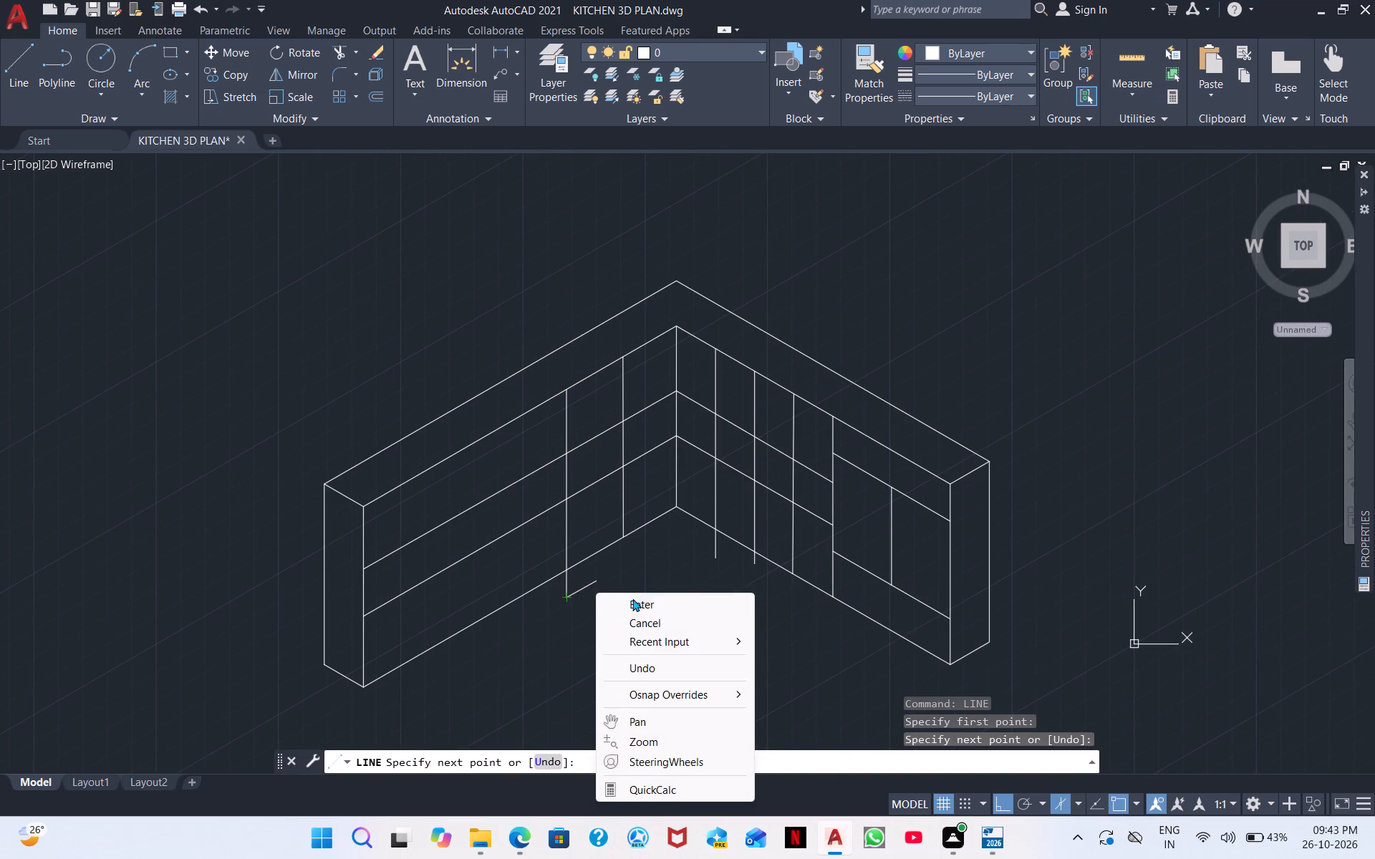
{"action": "left_click", "coordinate": [634, 600]}
Draw a third vertical line on the first wall, slightly beyond its middle, from the inner top edge to just past the base.
{"action": "right_click", "coordinate": [606, 582]}
{"action": "left_click", "coordinate": [702, 255]}
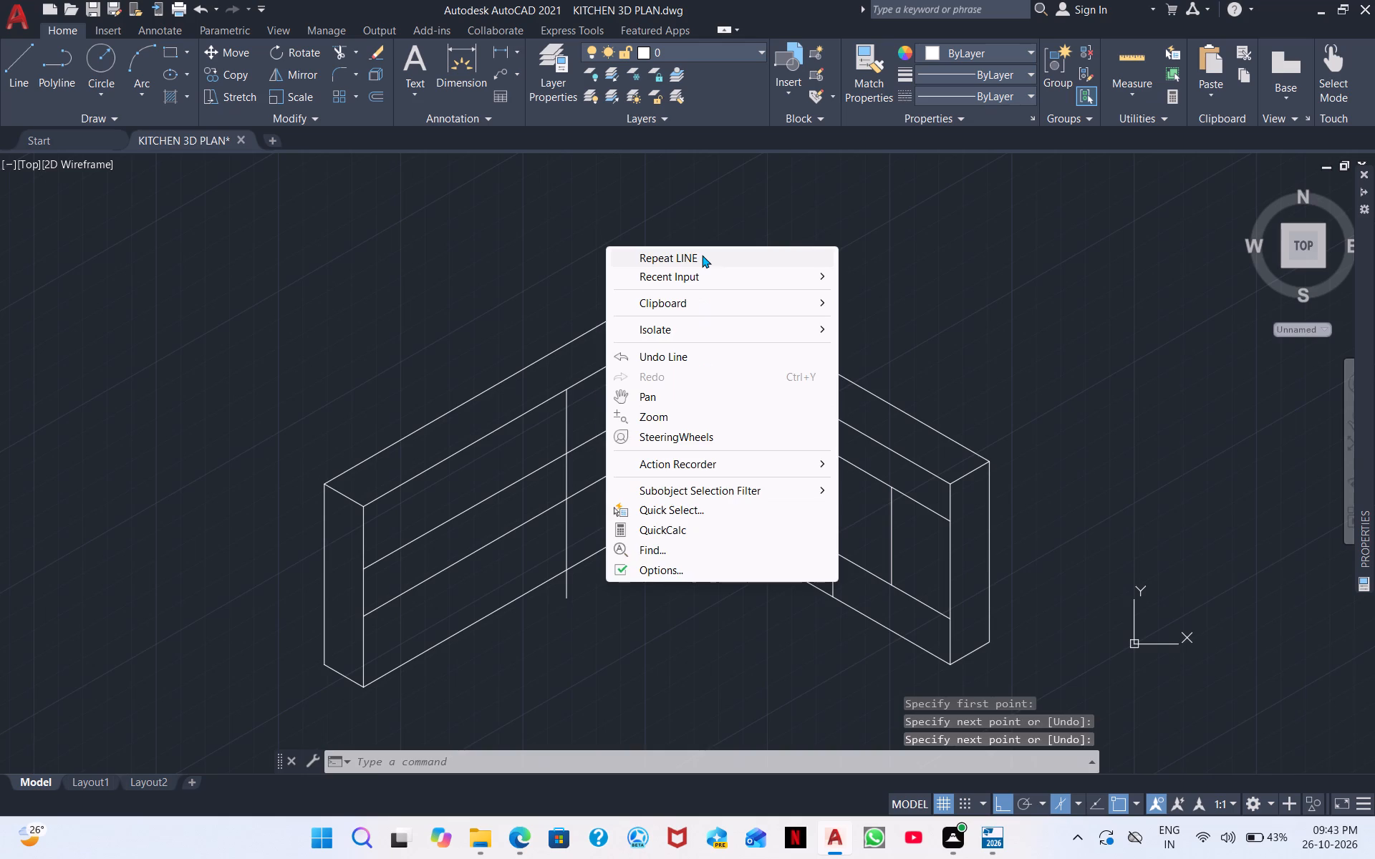
{"action": "left_click", "coordinate": [493, 428]}
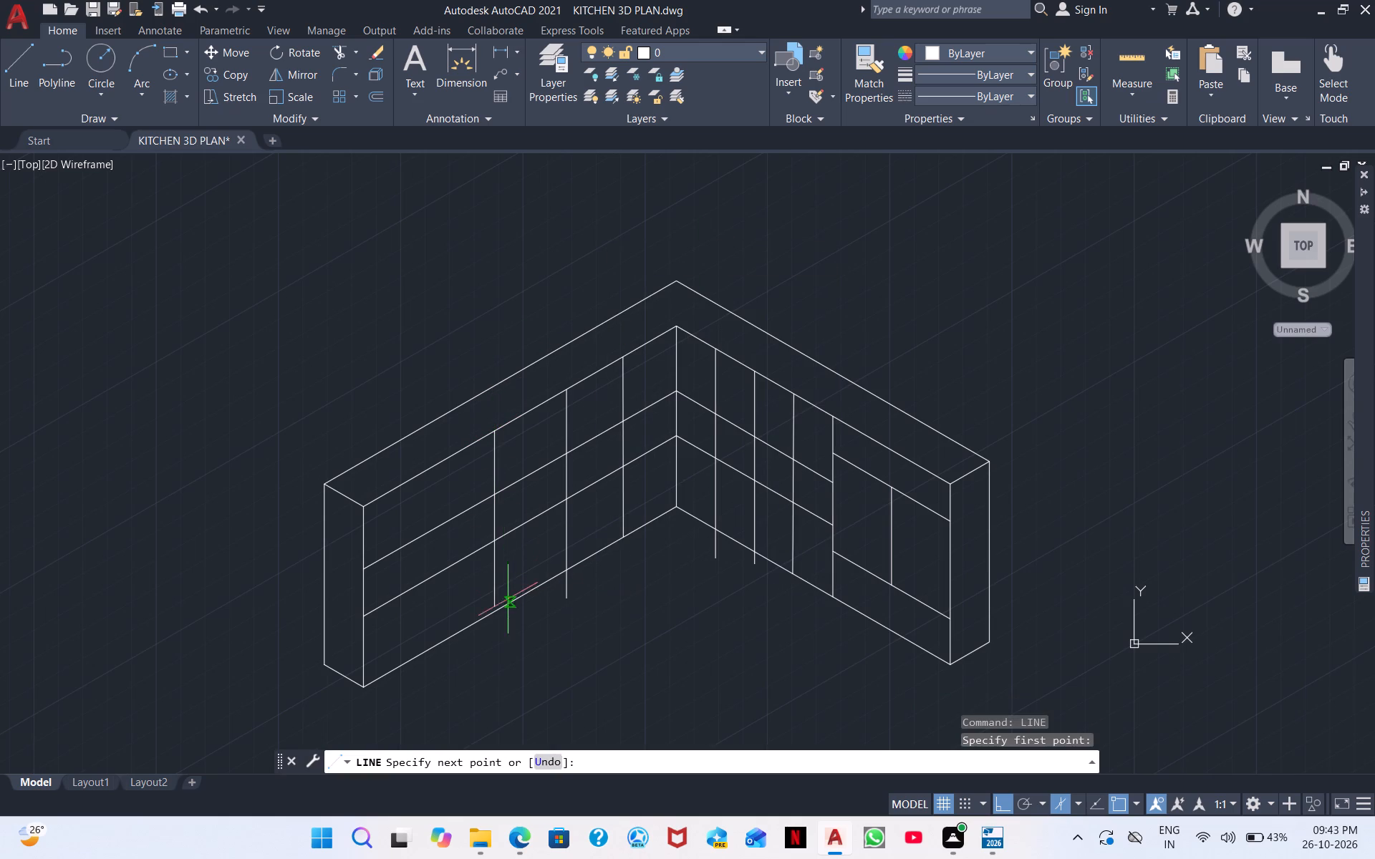
{"action": "left_click", "coordinate": [498, 636]}
{"action": "right_click", "coordinate": [531, 616]}
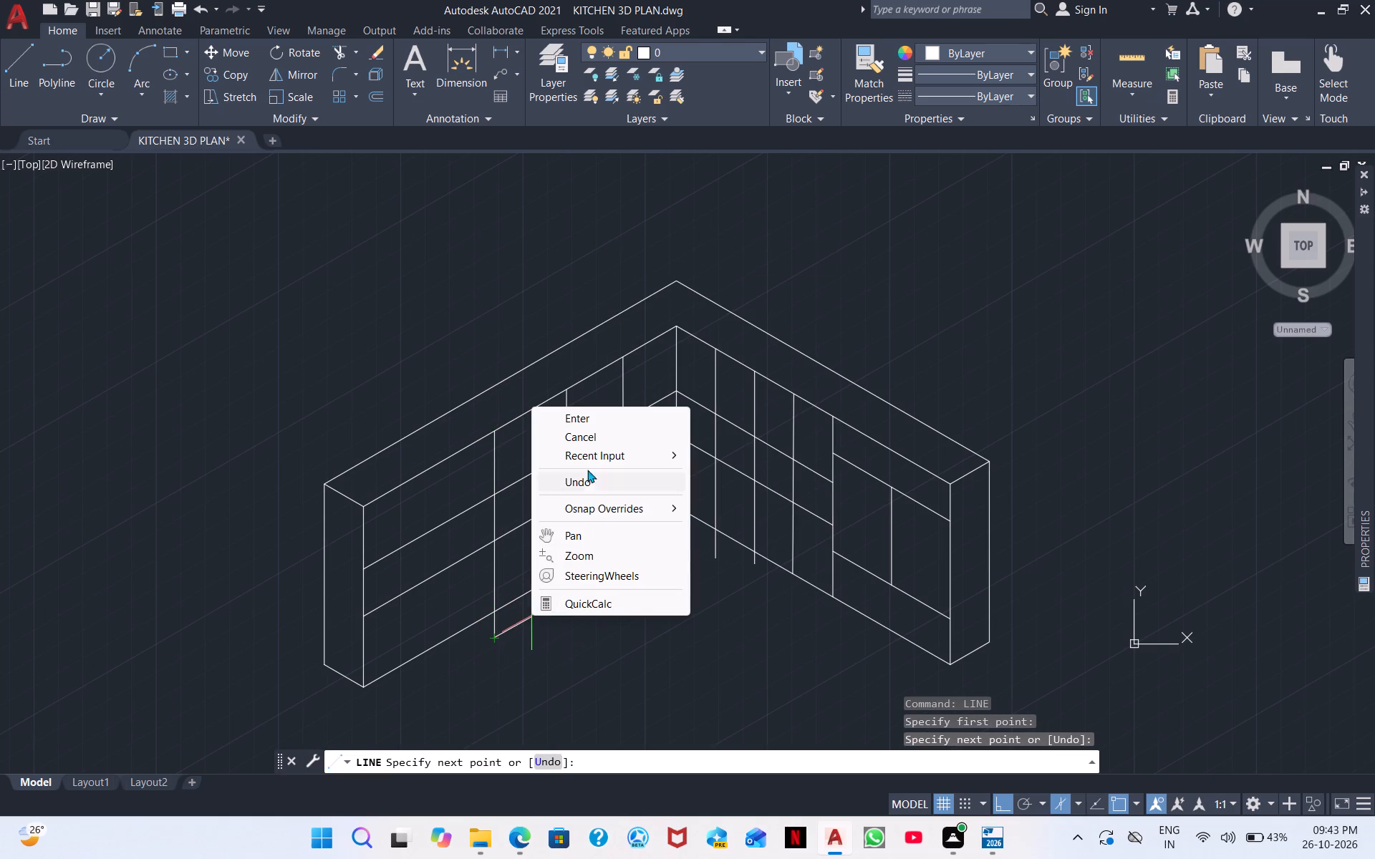
{"action": "left_click", "coordinate": [592, 414]}
Draw a fourth vertical line on the first wall, near its end edge, from the inner top edge to below the base.
{"action": "right_click", "coordinate": [523, 474]}
{"action": "left_click", "coordinate": [586, 485]}
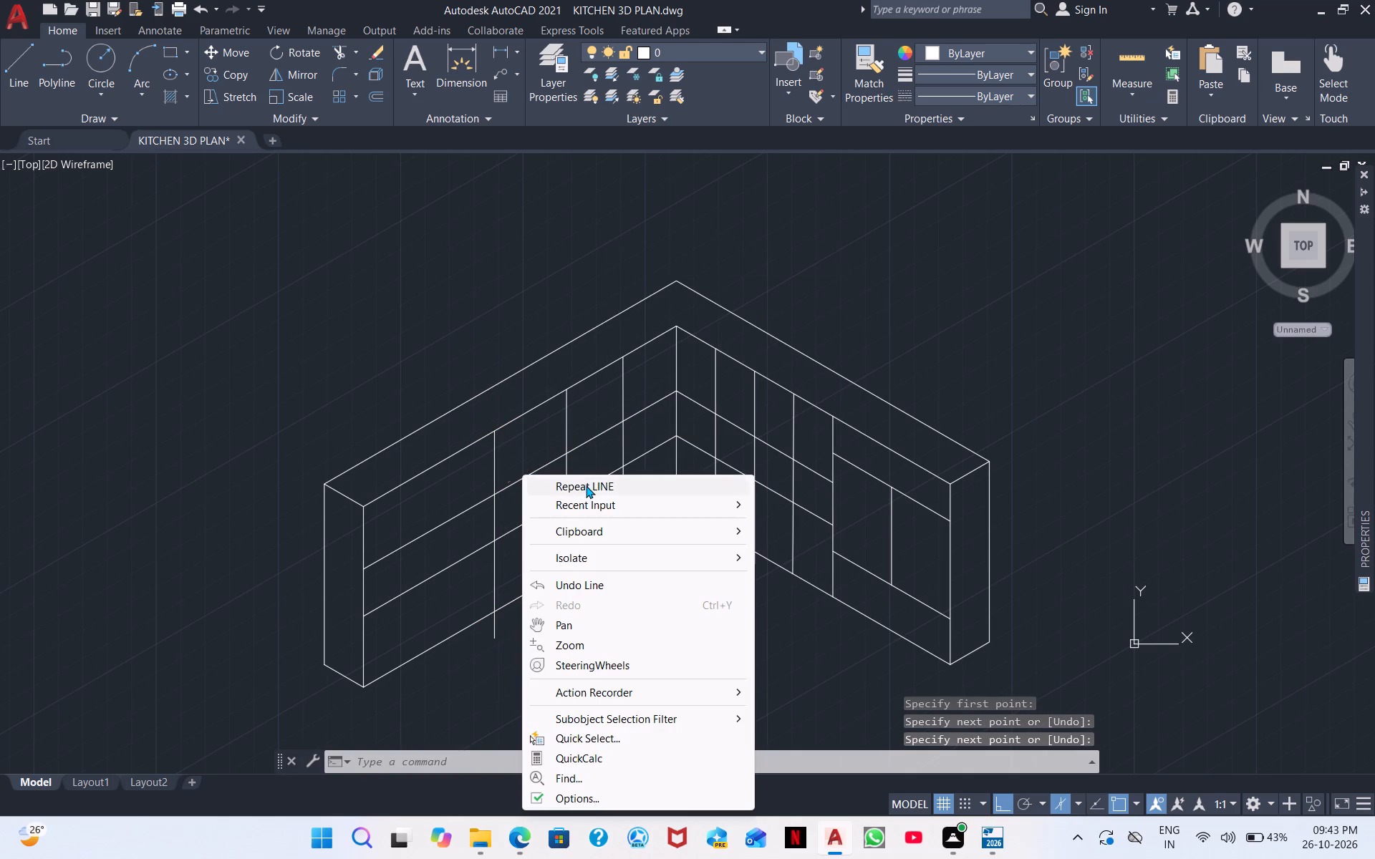
{"action": "left_click", "coordinate": [421, 469]}
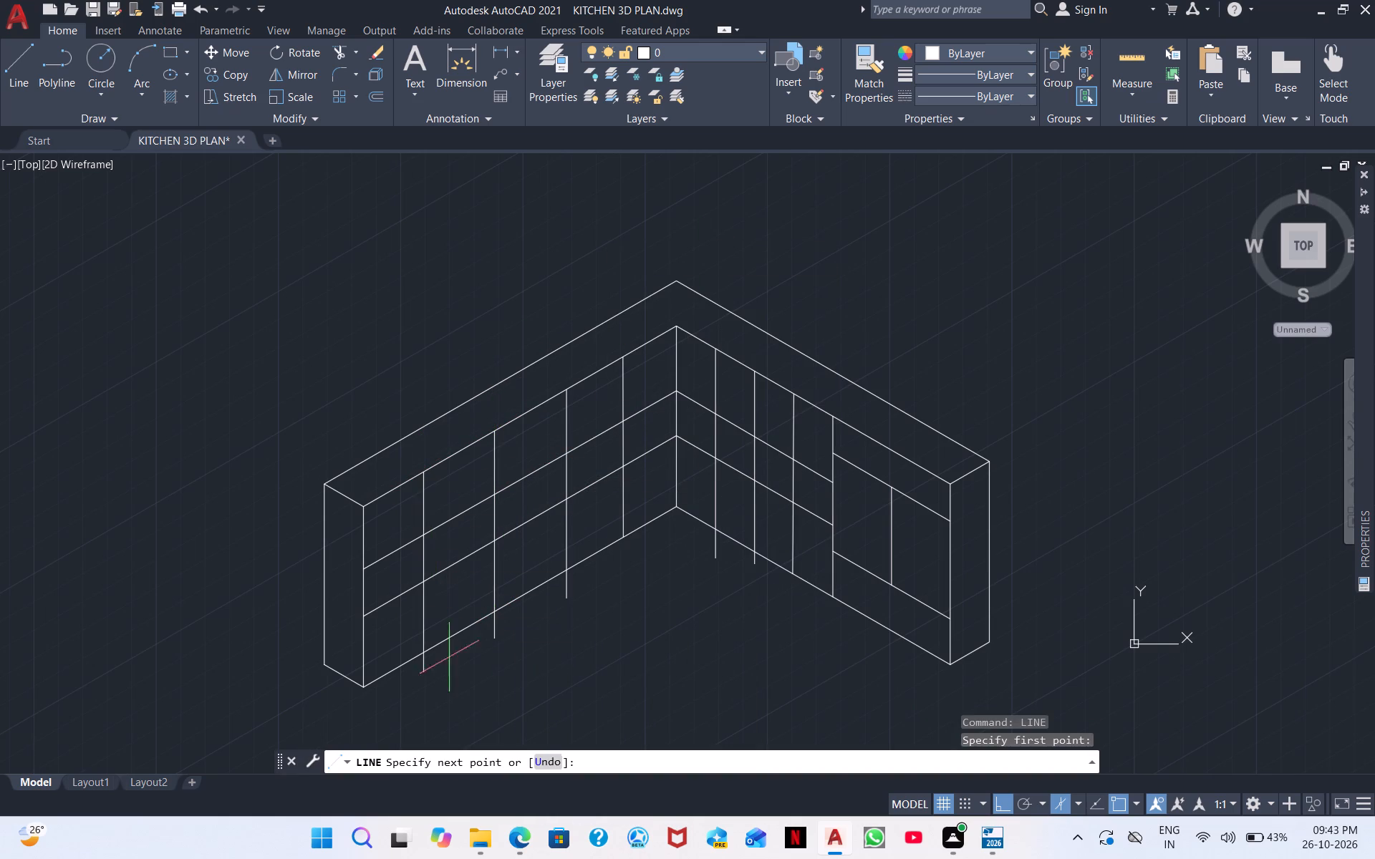
{"action": "left_click", "coordinate": [453, 674]}
{"action": "right_click", "coordinate": [472, 661]}
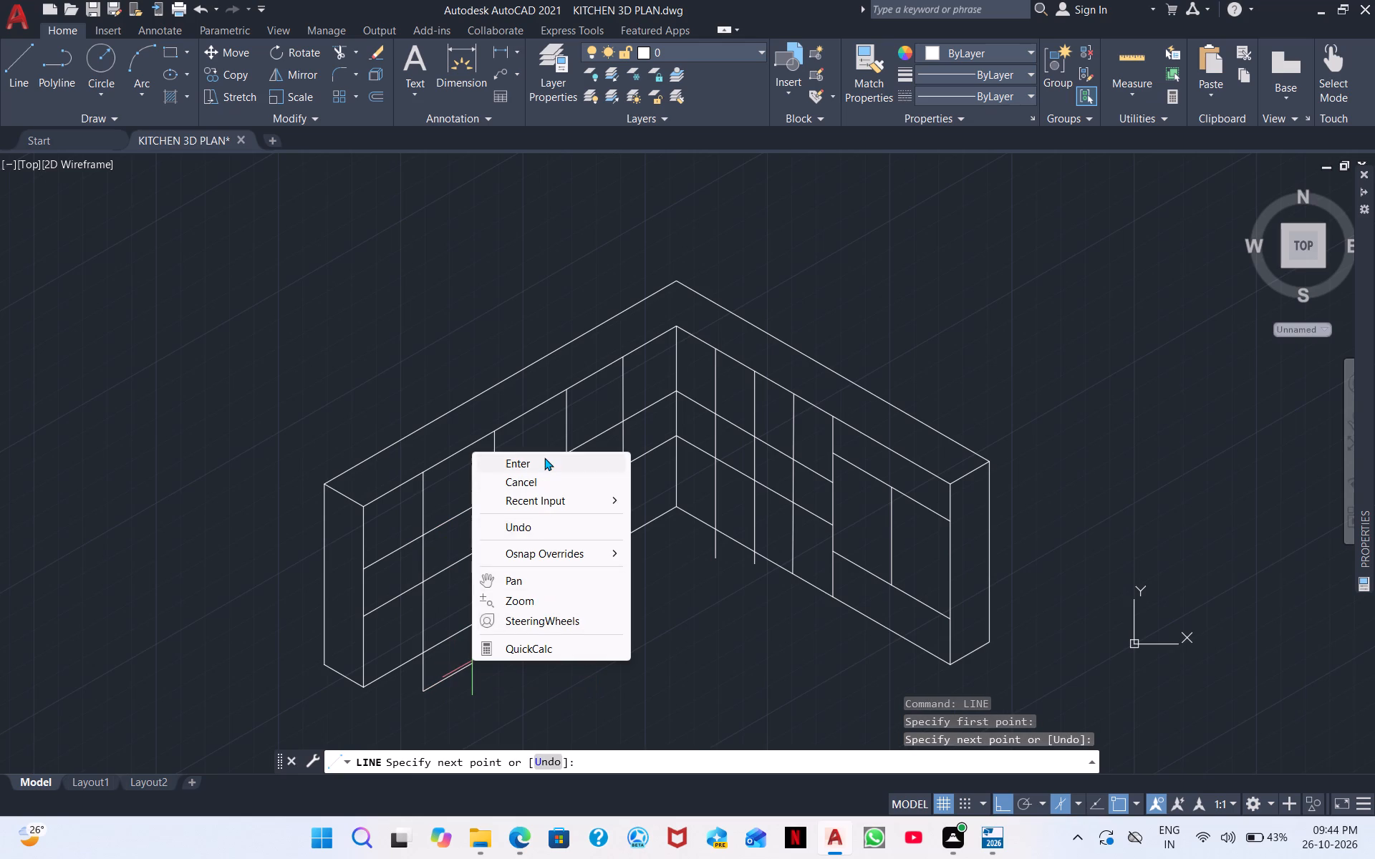
{"action": "left_click", "coordinate": [544, 457]}
Trim the new vertical lines on both walls where they cross the band between the two long horizontal lines.
{"action": "scroll", "coordinate": [482, 498], "scroll_direction": "up", "scroll_amount": 3}
{"action": "scroll", "coordinate": [483, 521], "scroll_direction": "down", "scroll_amount": 2}
{"action": "middle_click_drag", "start_coordinate": [481, 548], "coordinate": [432, 336]}
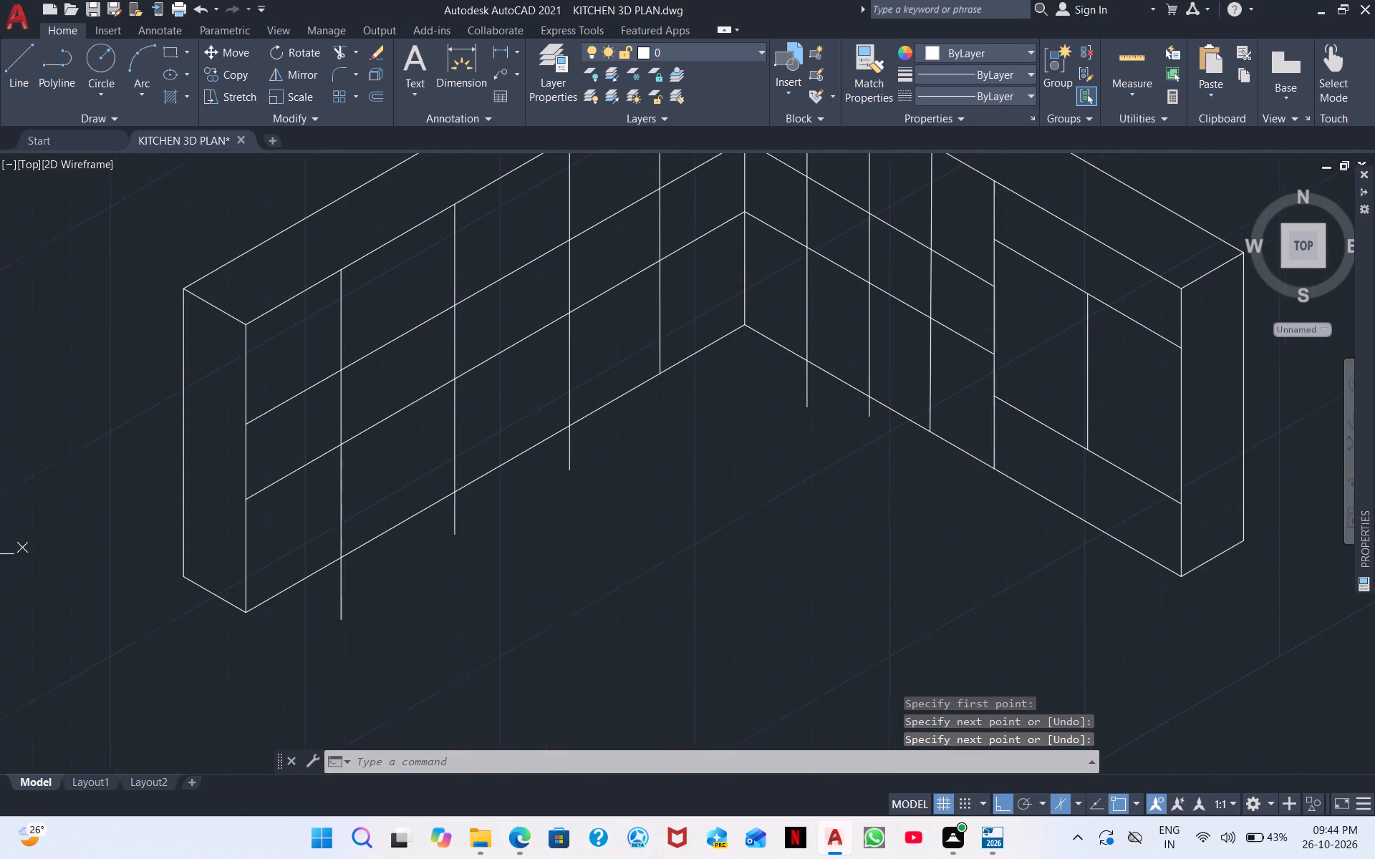
{"action": "middle_click_drag", "start_coordinate": [432, 336], "coordinate": [435, 344]}
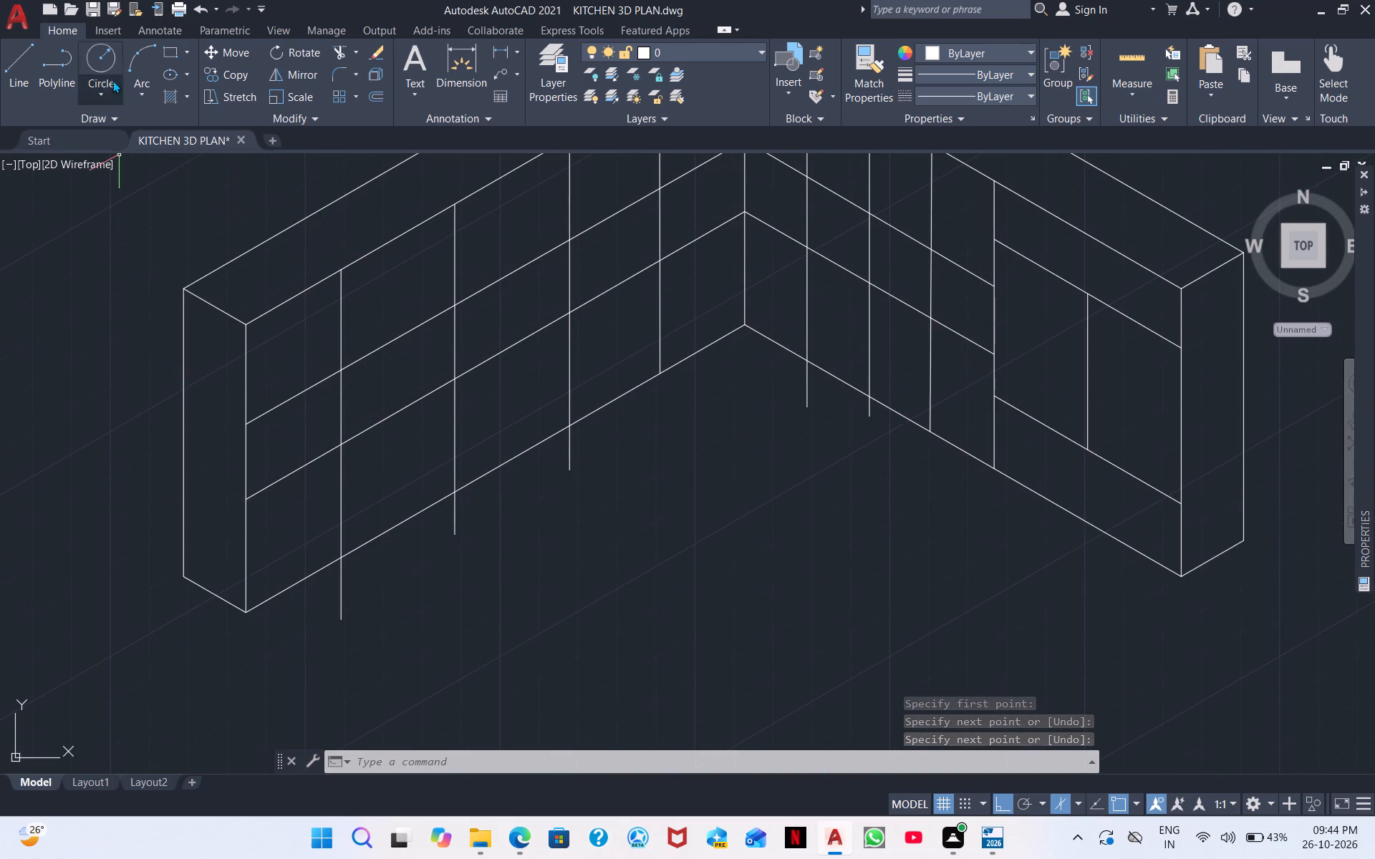
{"action": "left_click", "coordinate": [339, 53]}
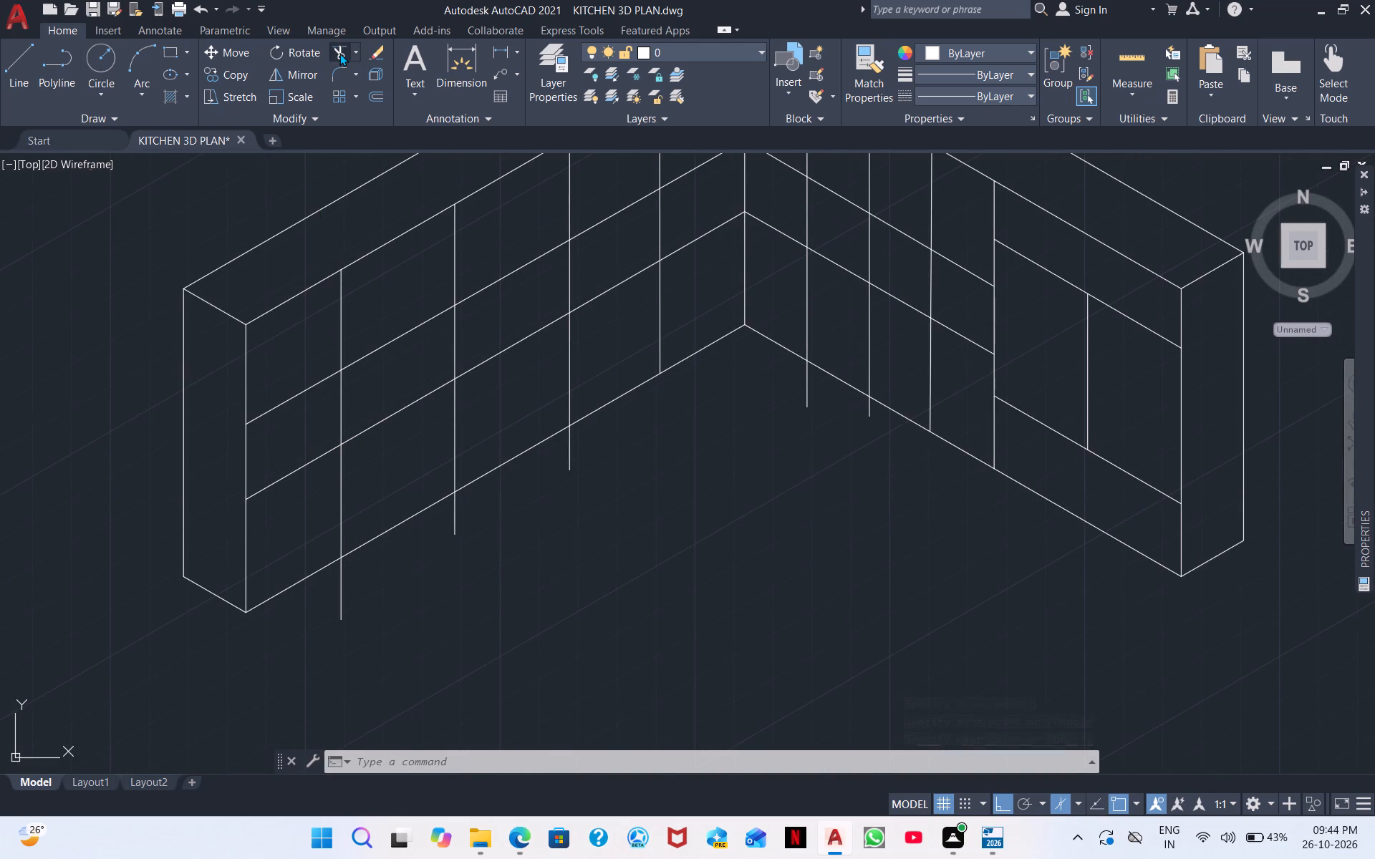
{"action": "left_click", "coordinate": [339, 384]}
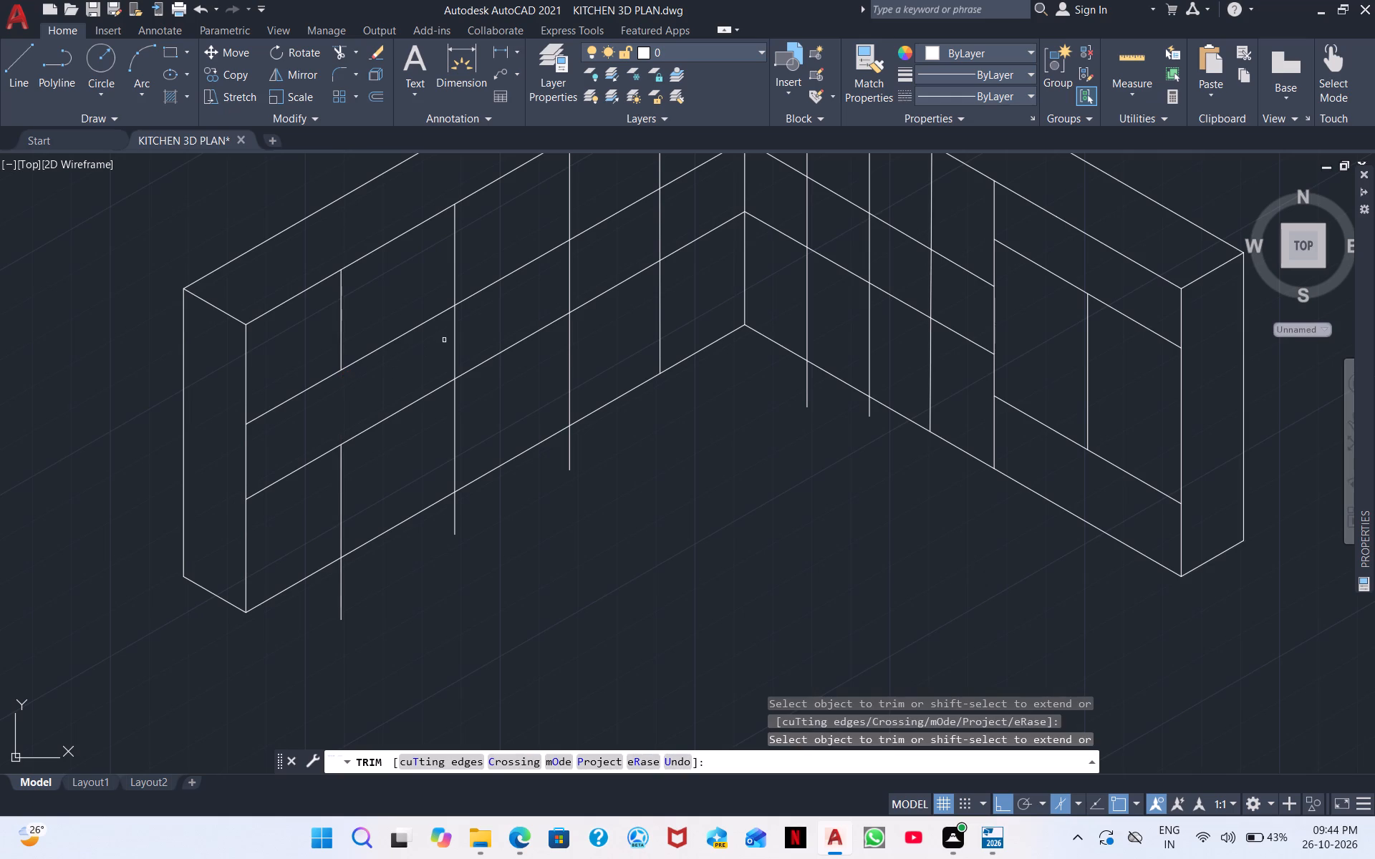
{"action": "left_click", "coordinate": [455, 332]}
{"action": "left_click", "coordinate": [570, 265]}
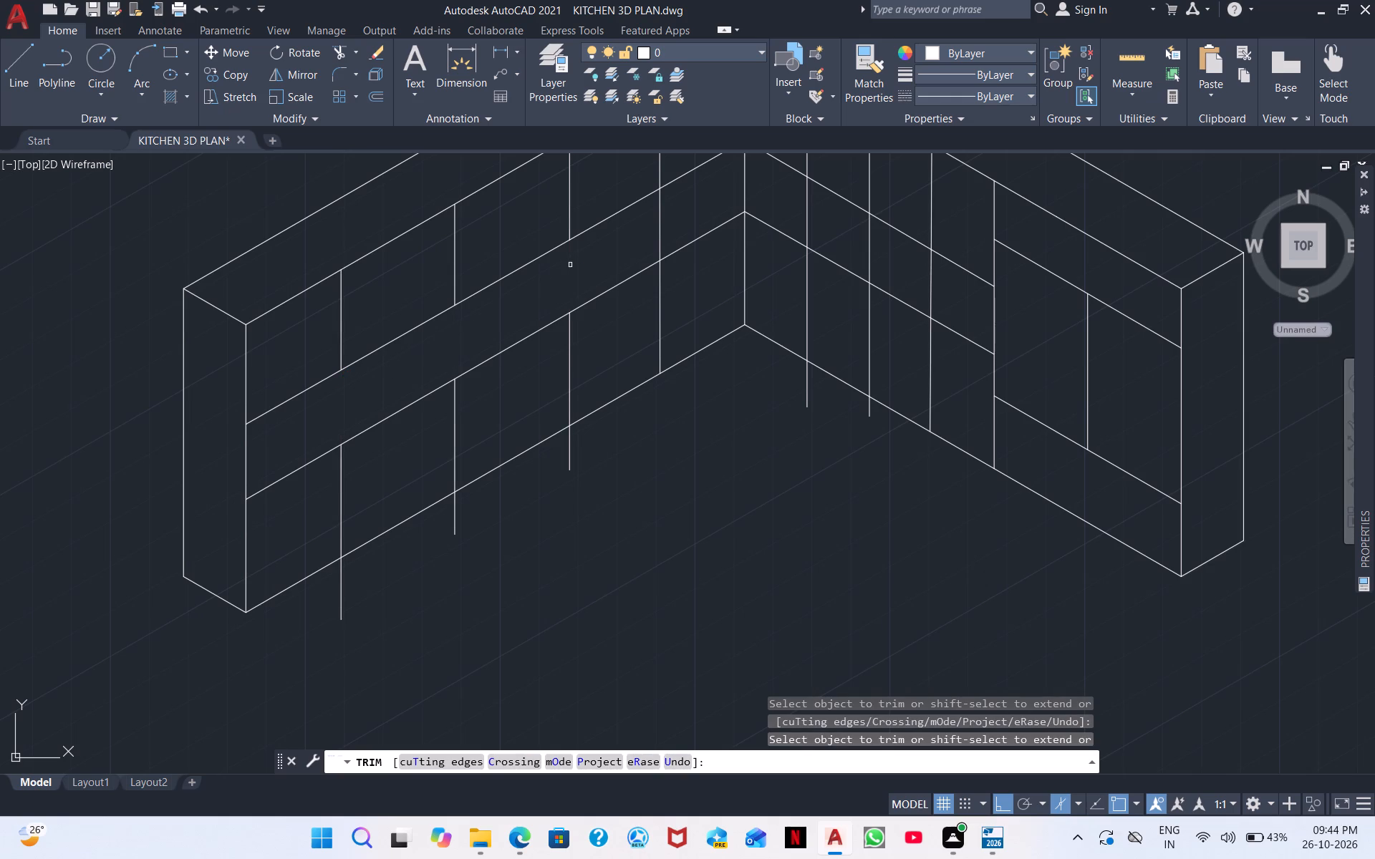
{"action": "left_click", "coordinate": [659, 223]}
{"action": "left_click_drag", "start_coordinate": [800, 183], "coordinate": [942, 286]}
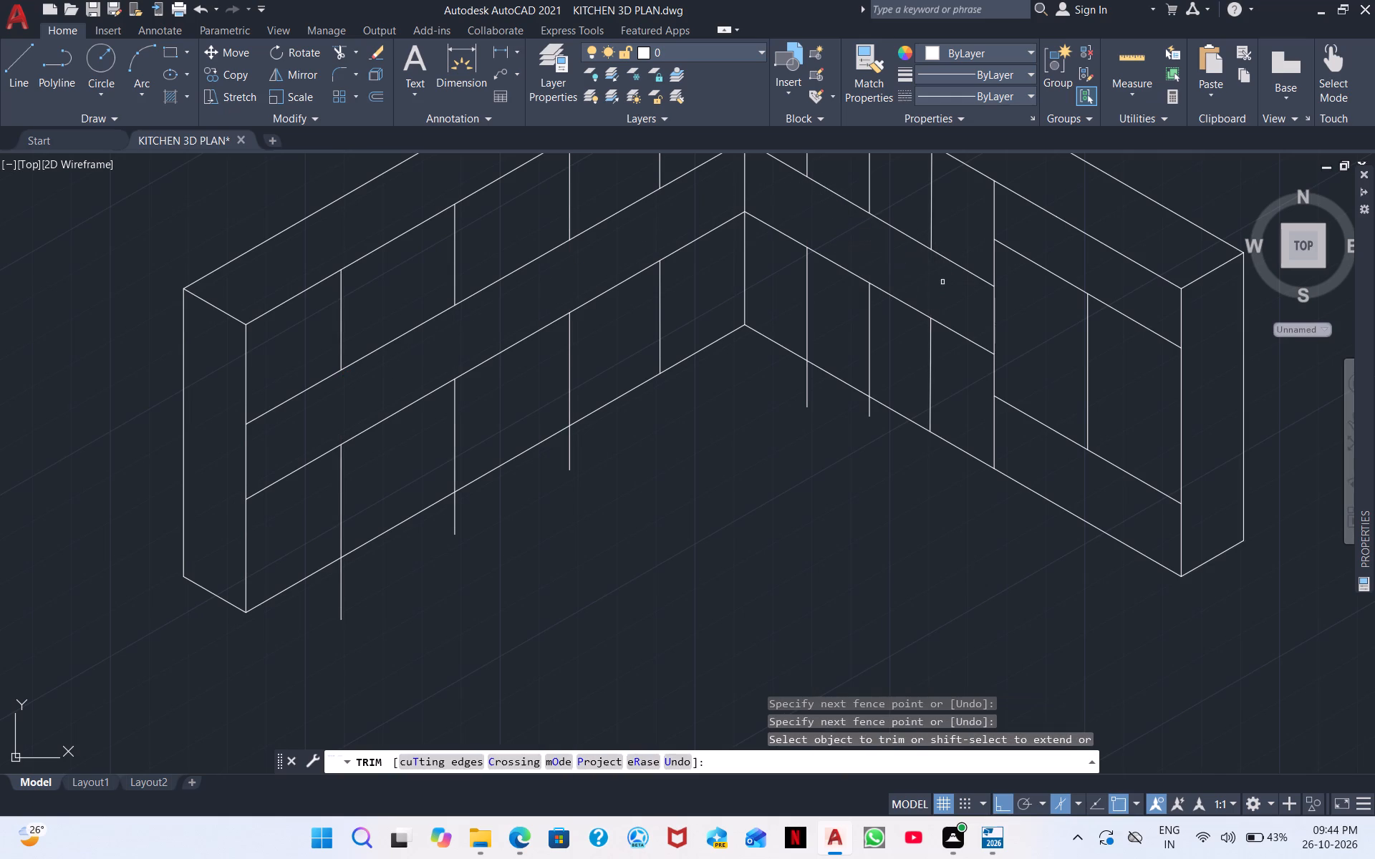
Trim the ends of the vertical cabinet lines that extend below the base edges of both walls, and finish trimming.
{"action": "scroll", "coordinate": [865, 414], "scroll_direction": "up", "scroll_amount": 3}
{"action": "left_click_drag", "start_coordinate": [902, 409], "coordinate": [693, 339]}
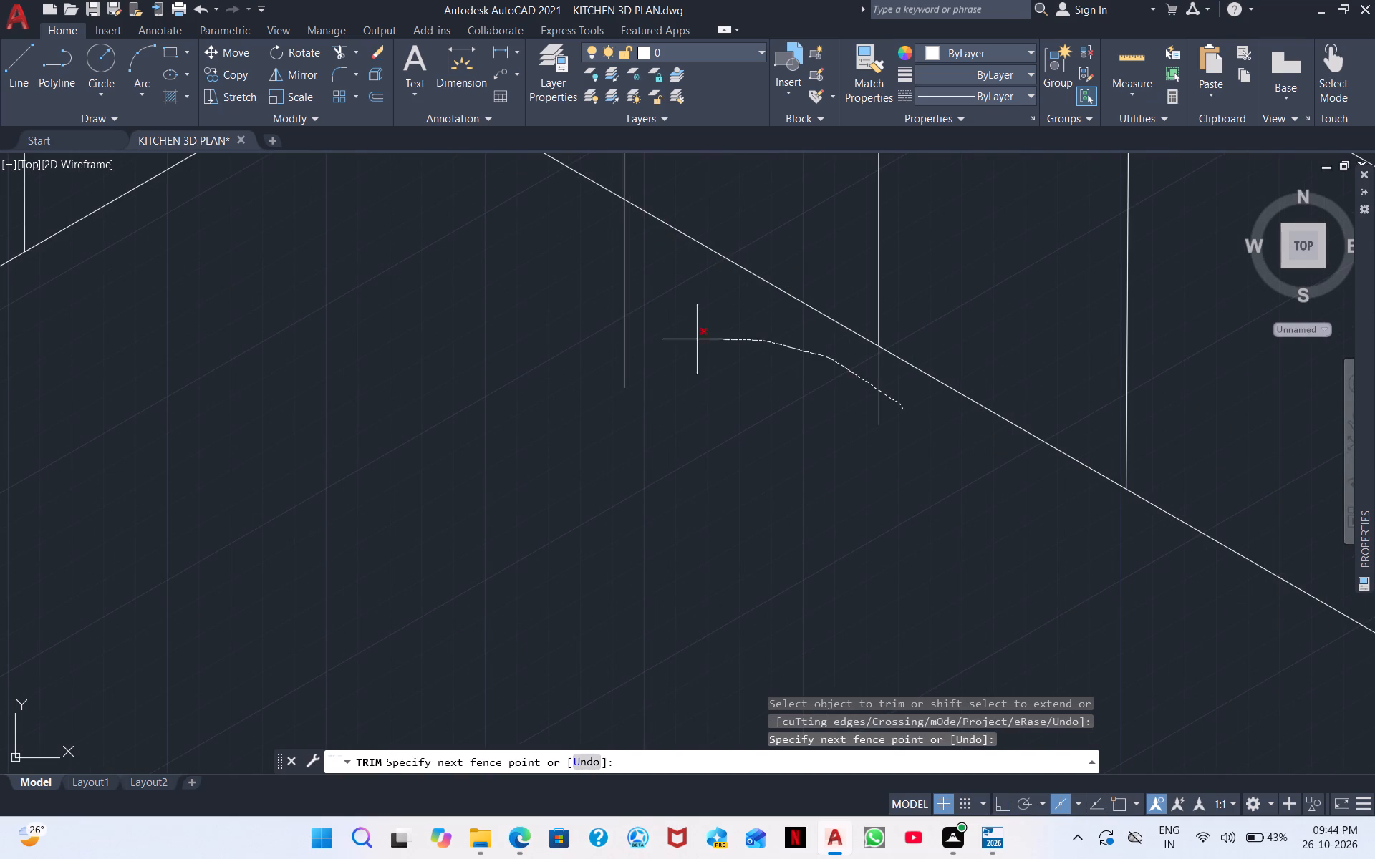
{"action": "left_click_drag", "start_coordinate": [693, 339], "coordinate": [514, 342]}
{"action": "scroll", "coordinate": [453, 346], "scroll_direction": "down", "scroll_amount": 2}
{"action": "middle_click_drag", "start_coordinate": [291, 397], "coordinate": [688, 208]}
{"action": "scroll", "coordinate": [669, 249], "scroll_direction": "down", "scroll_amount": 1}
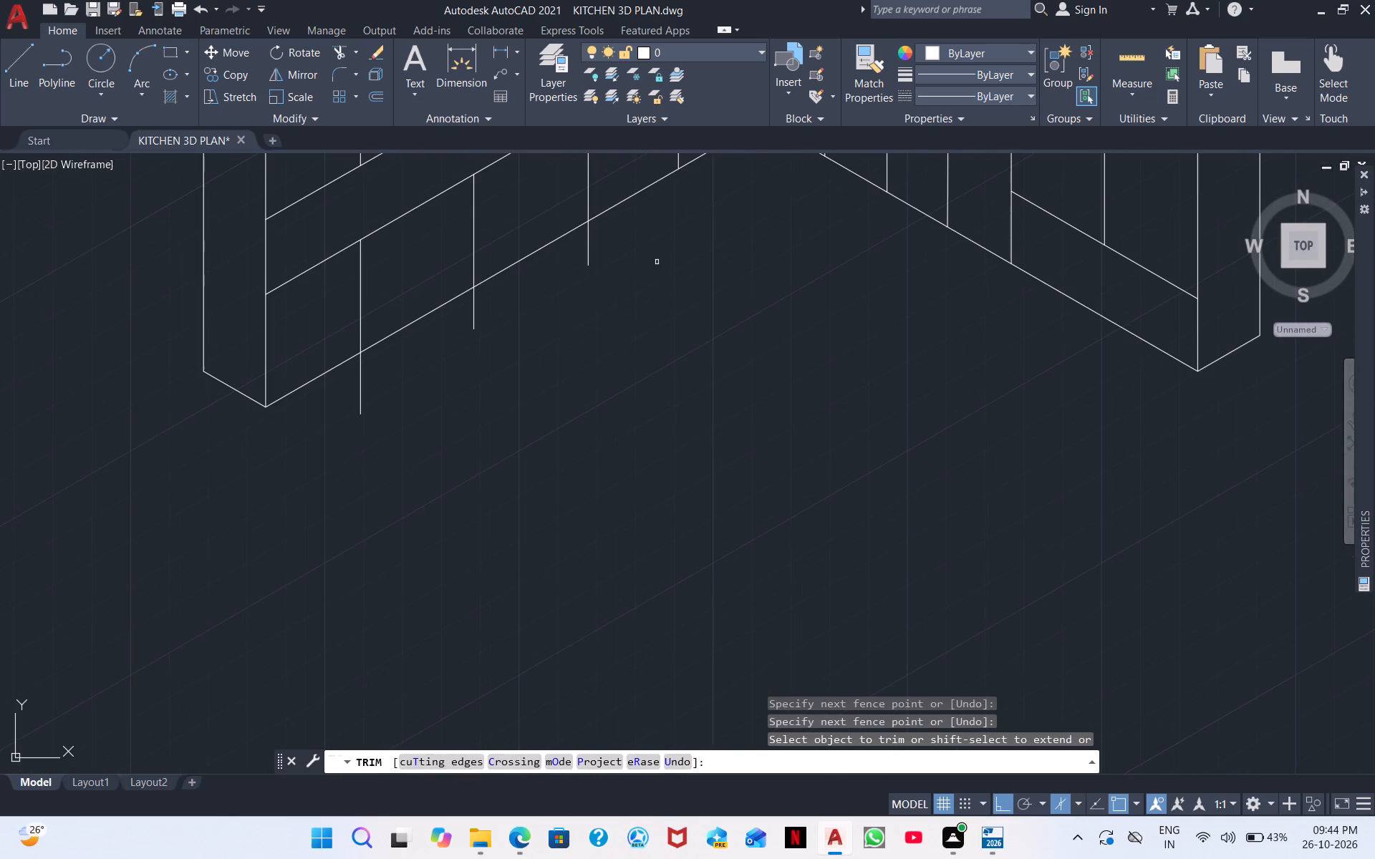
{"action": "left_click_drag", "start_coordinate": [627, 236], "coordinate": [452, 328]}
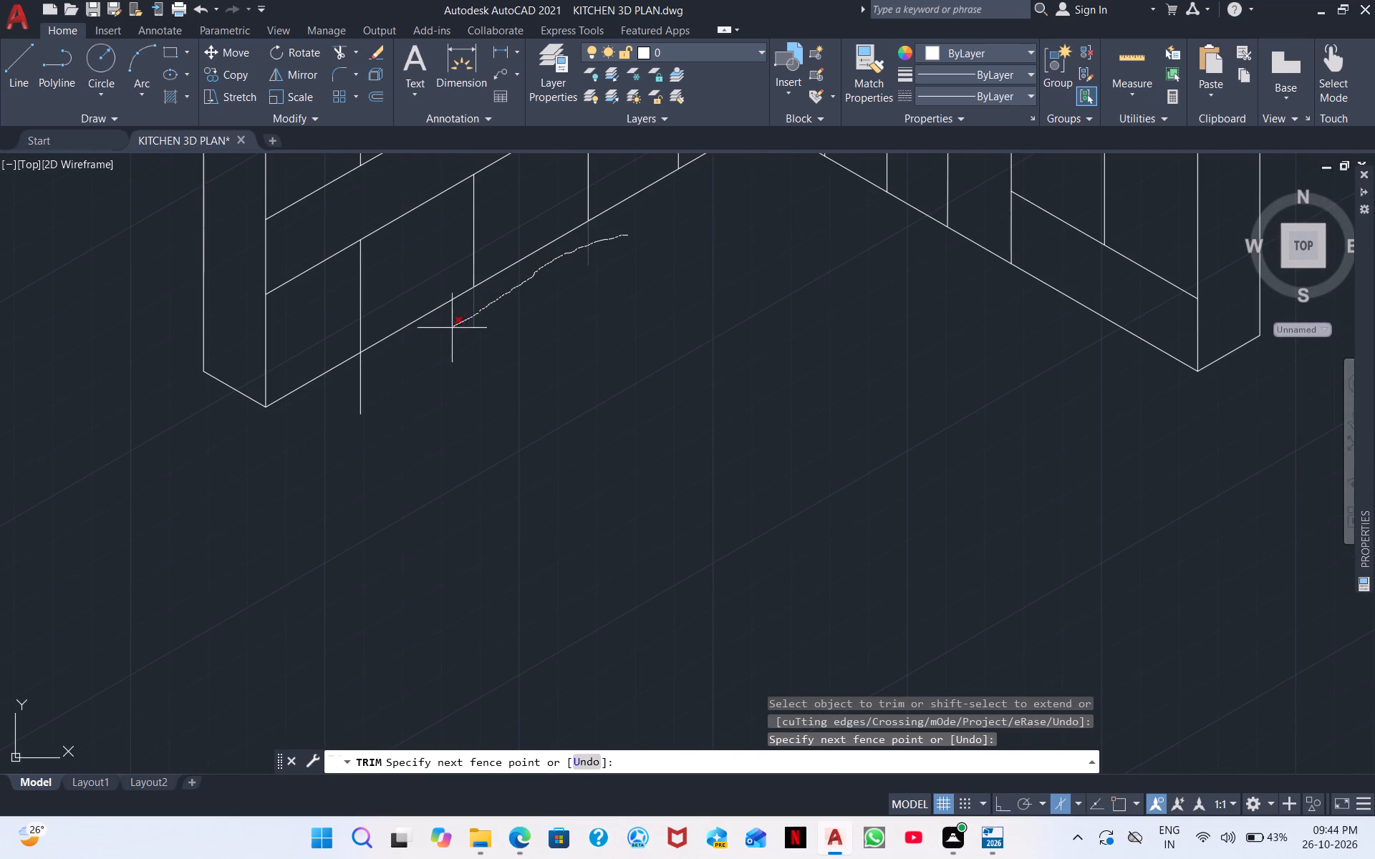
{"action": "left_click_drag", "start_coordinate": [452, 328], "coordinate": [450, 329]}
{"action": "left_click_drag", "start_coordinate": [373, 376], "coordinate": [301, 414]}
{"action": "scroll", "coordinate": [386, 359], "scroll_direction": "down", "scroll_amount": 2}
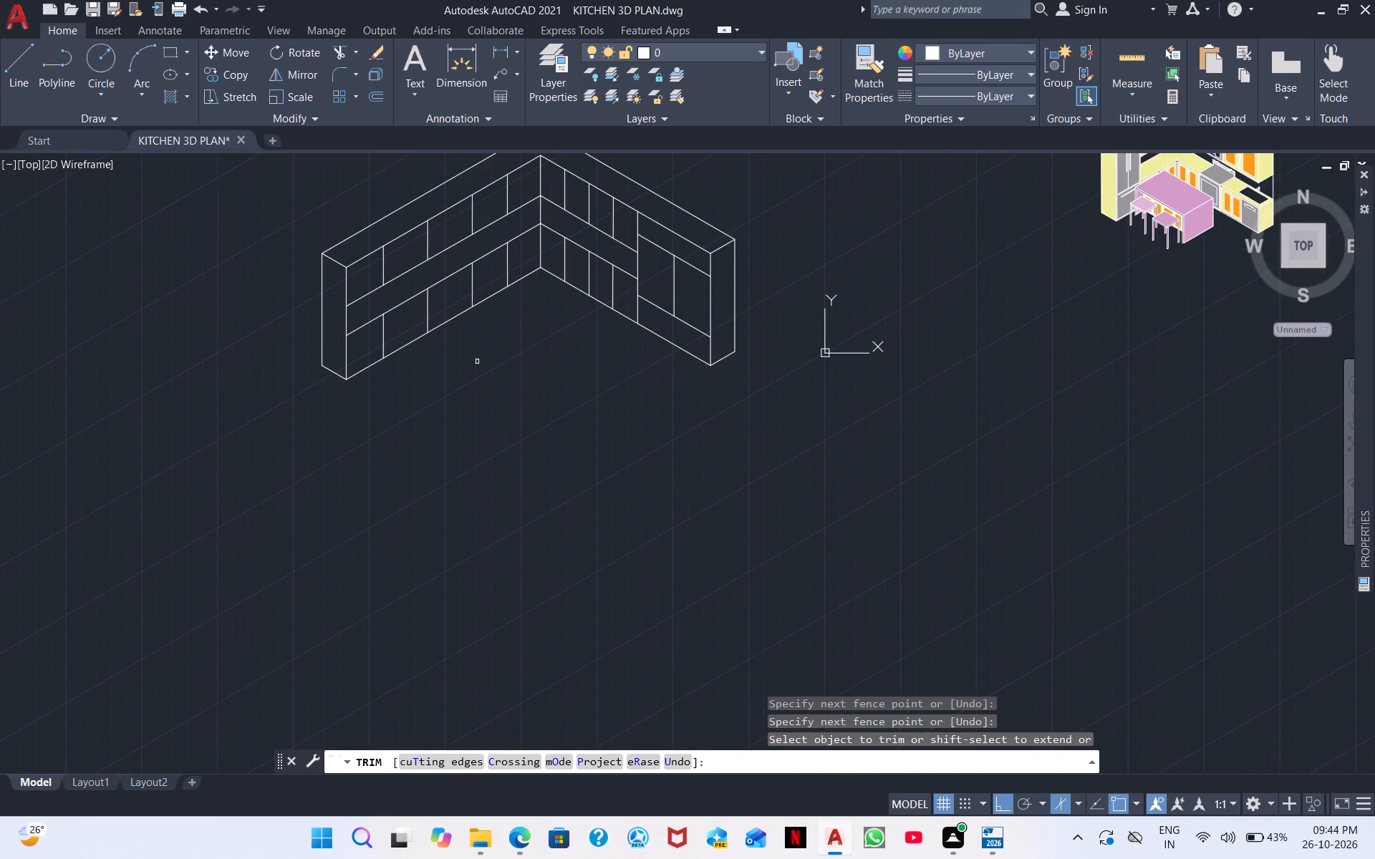
{"action": "scroll", "coordinate": [478, 362], "scroll_direction": "up", "scroll_amount": 1}
{"action": "middle_click_drag", "start_coordinate": [506, 362], "coordinate": [395, 476]}
{"action": "scroll", "coordinate": [439, 437], "scroll_direction": "up", "scroll_amount": 1}
{"action": "right_click", "coordinate": [440, 445]}
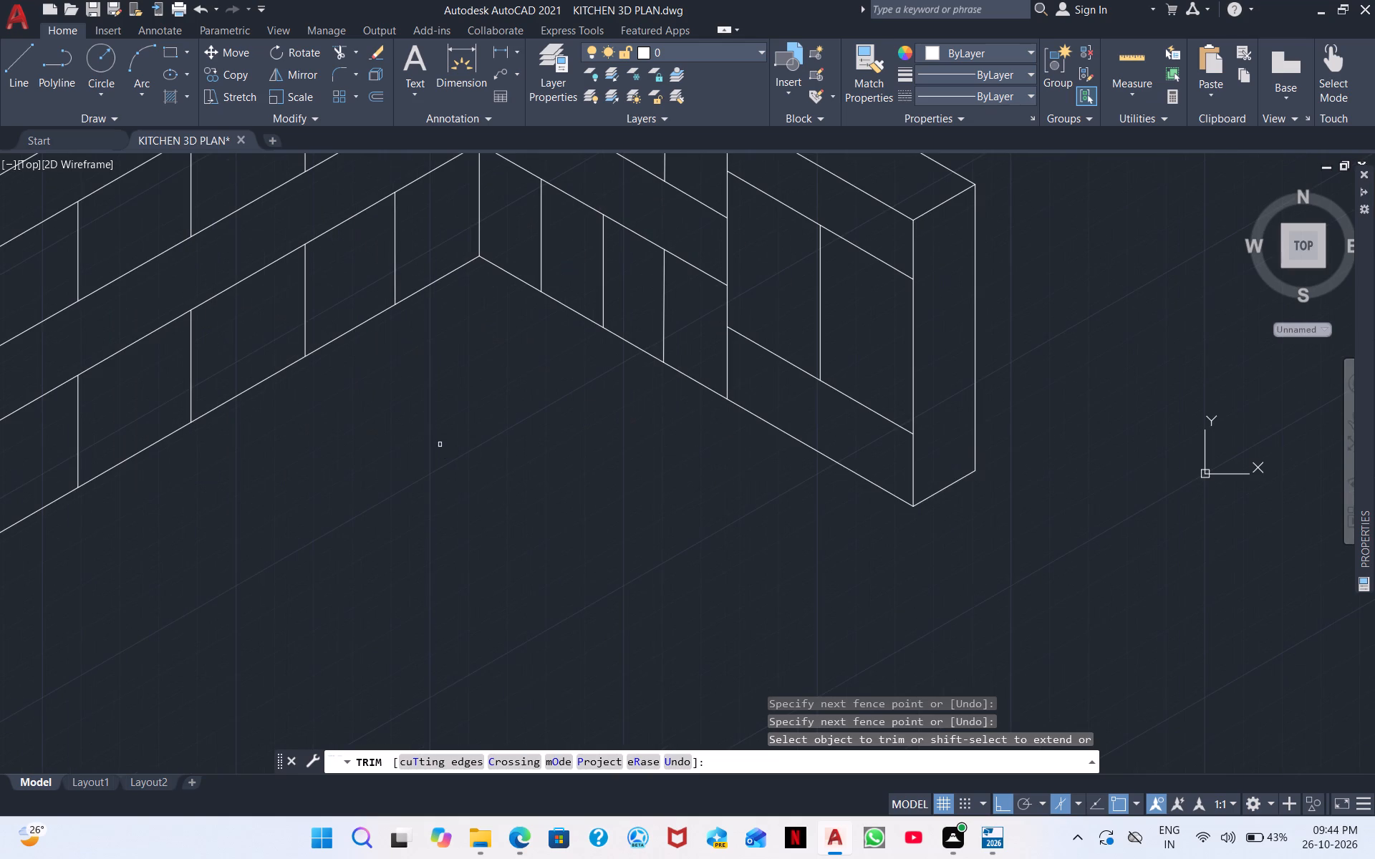
{"action": "left_click", "coordinate": [490, 452]}
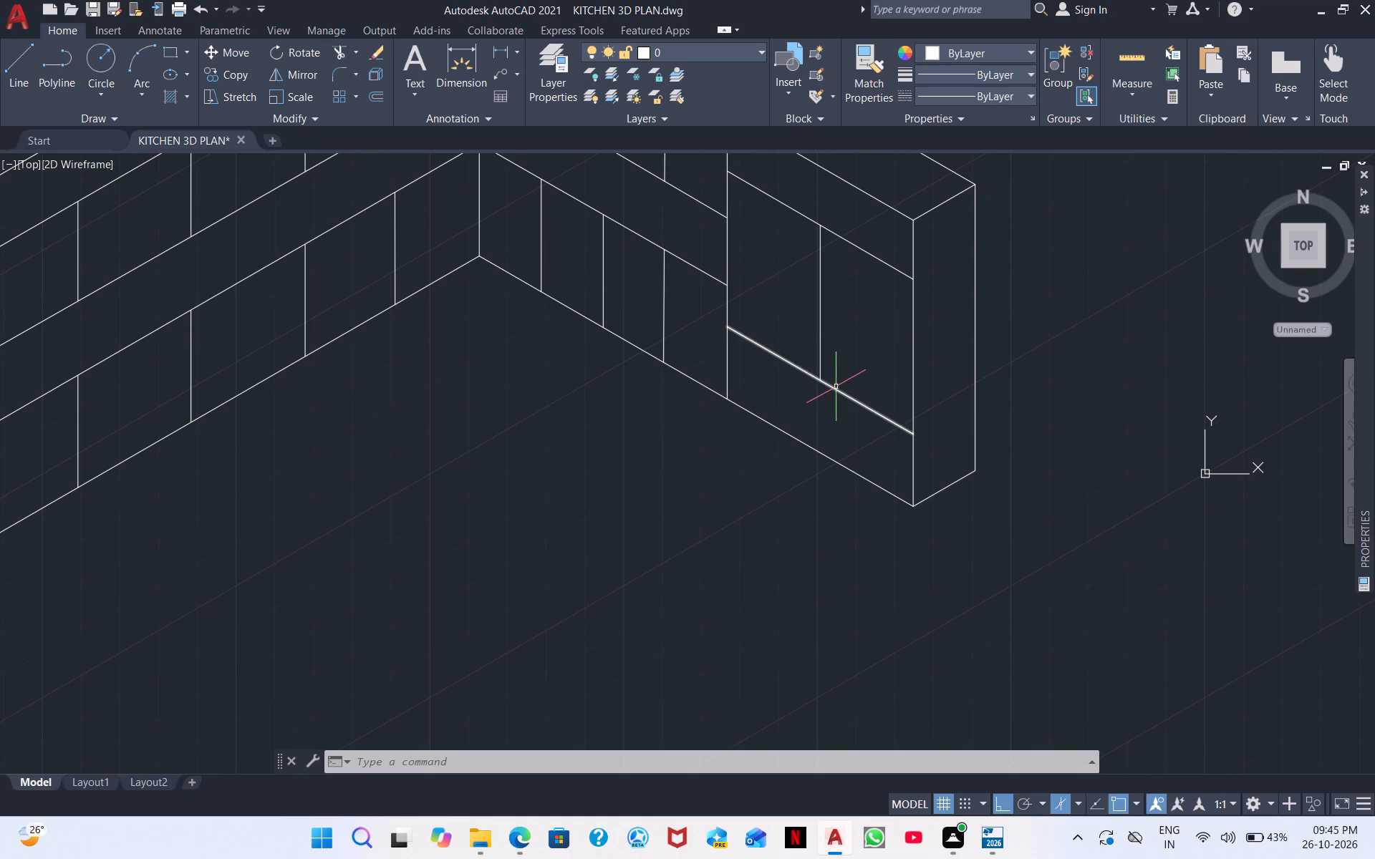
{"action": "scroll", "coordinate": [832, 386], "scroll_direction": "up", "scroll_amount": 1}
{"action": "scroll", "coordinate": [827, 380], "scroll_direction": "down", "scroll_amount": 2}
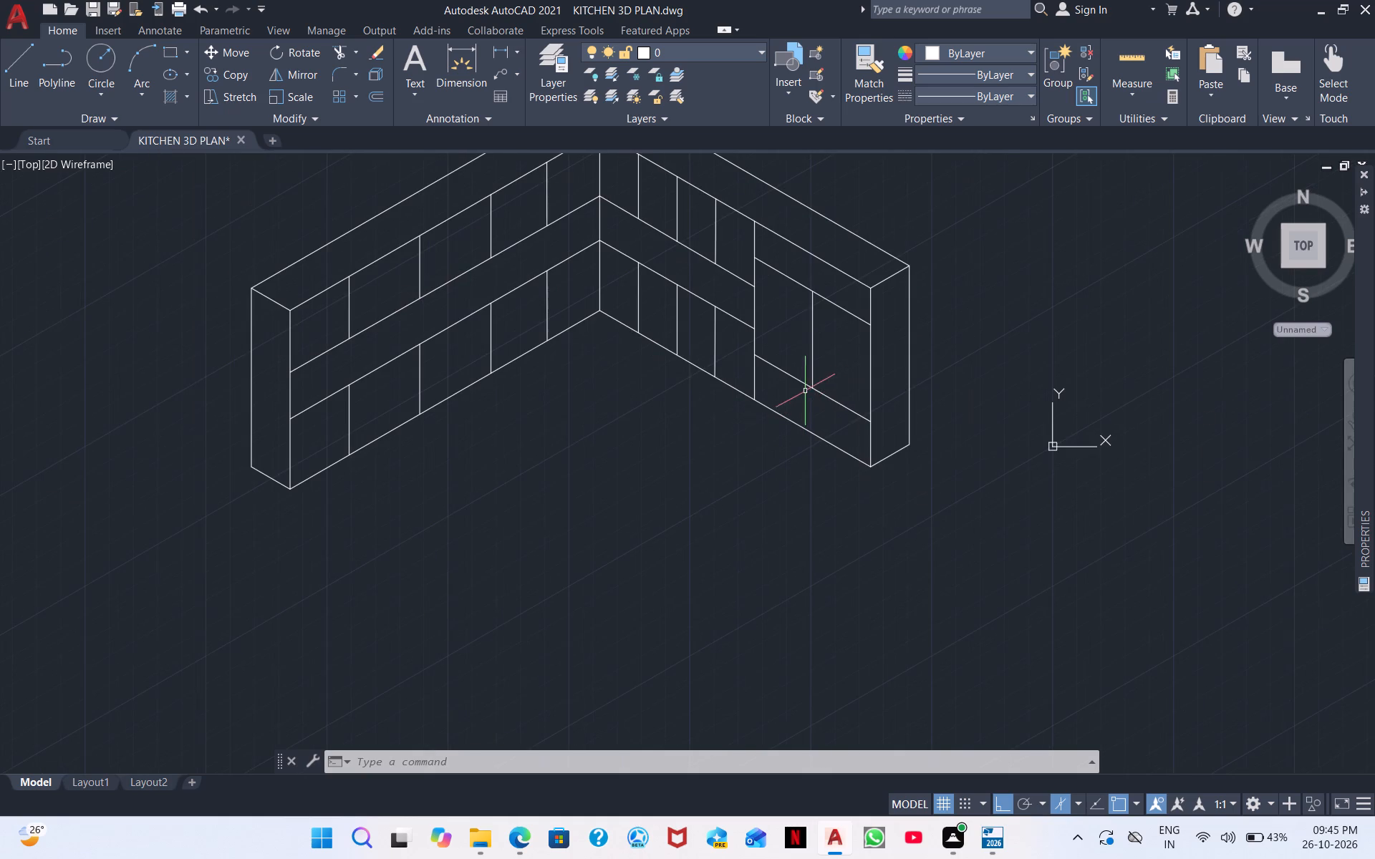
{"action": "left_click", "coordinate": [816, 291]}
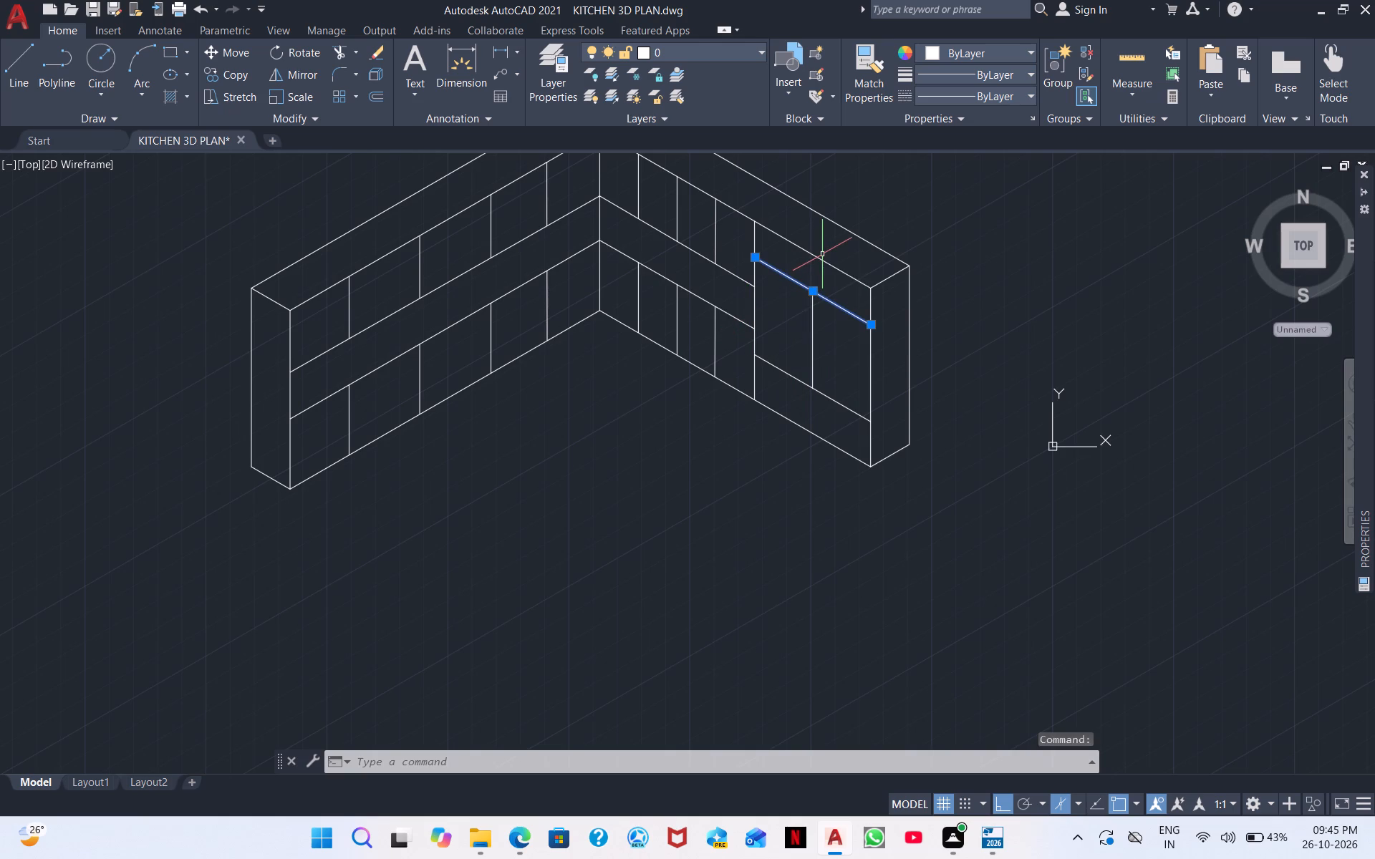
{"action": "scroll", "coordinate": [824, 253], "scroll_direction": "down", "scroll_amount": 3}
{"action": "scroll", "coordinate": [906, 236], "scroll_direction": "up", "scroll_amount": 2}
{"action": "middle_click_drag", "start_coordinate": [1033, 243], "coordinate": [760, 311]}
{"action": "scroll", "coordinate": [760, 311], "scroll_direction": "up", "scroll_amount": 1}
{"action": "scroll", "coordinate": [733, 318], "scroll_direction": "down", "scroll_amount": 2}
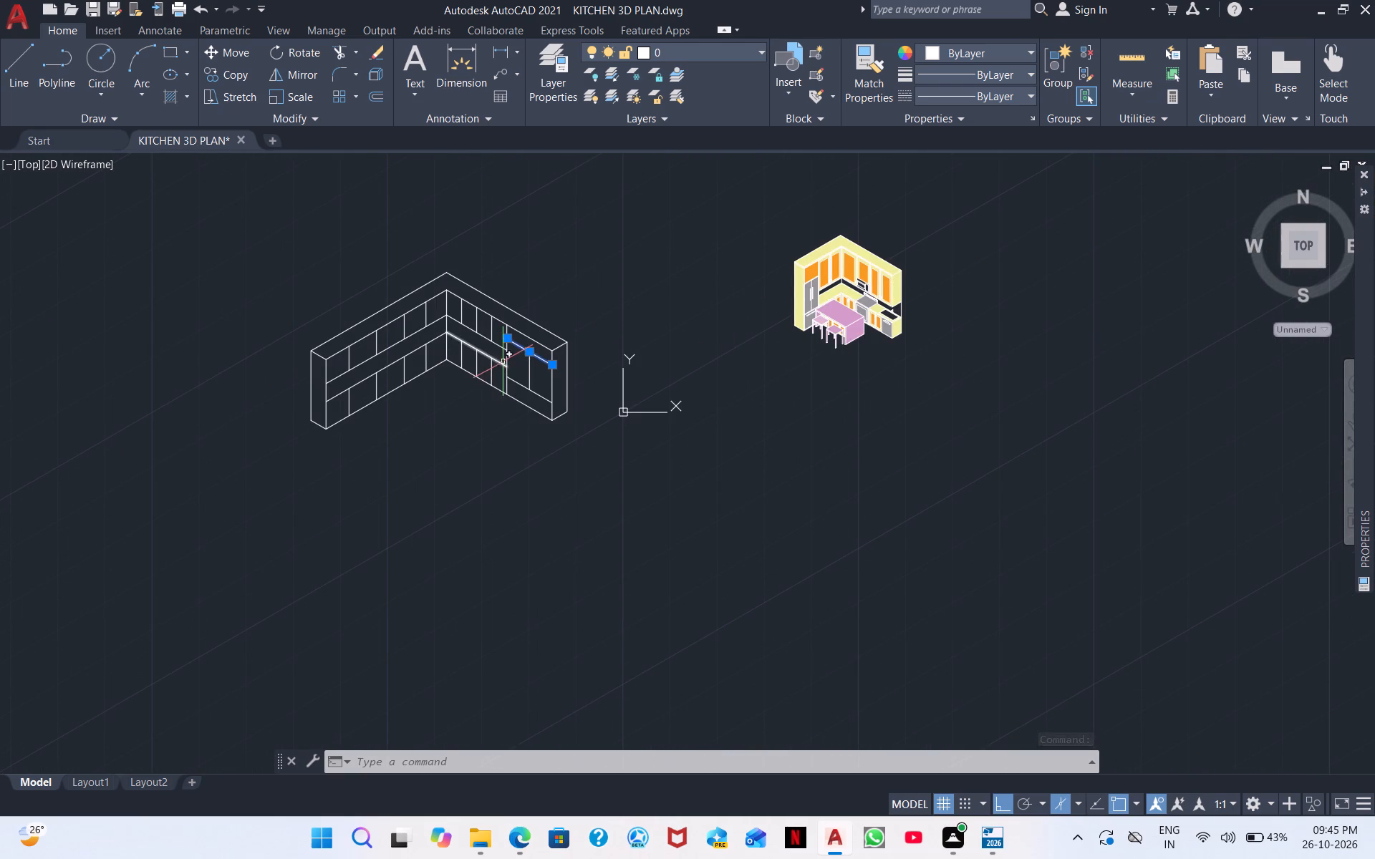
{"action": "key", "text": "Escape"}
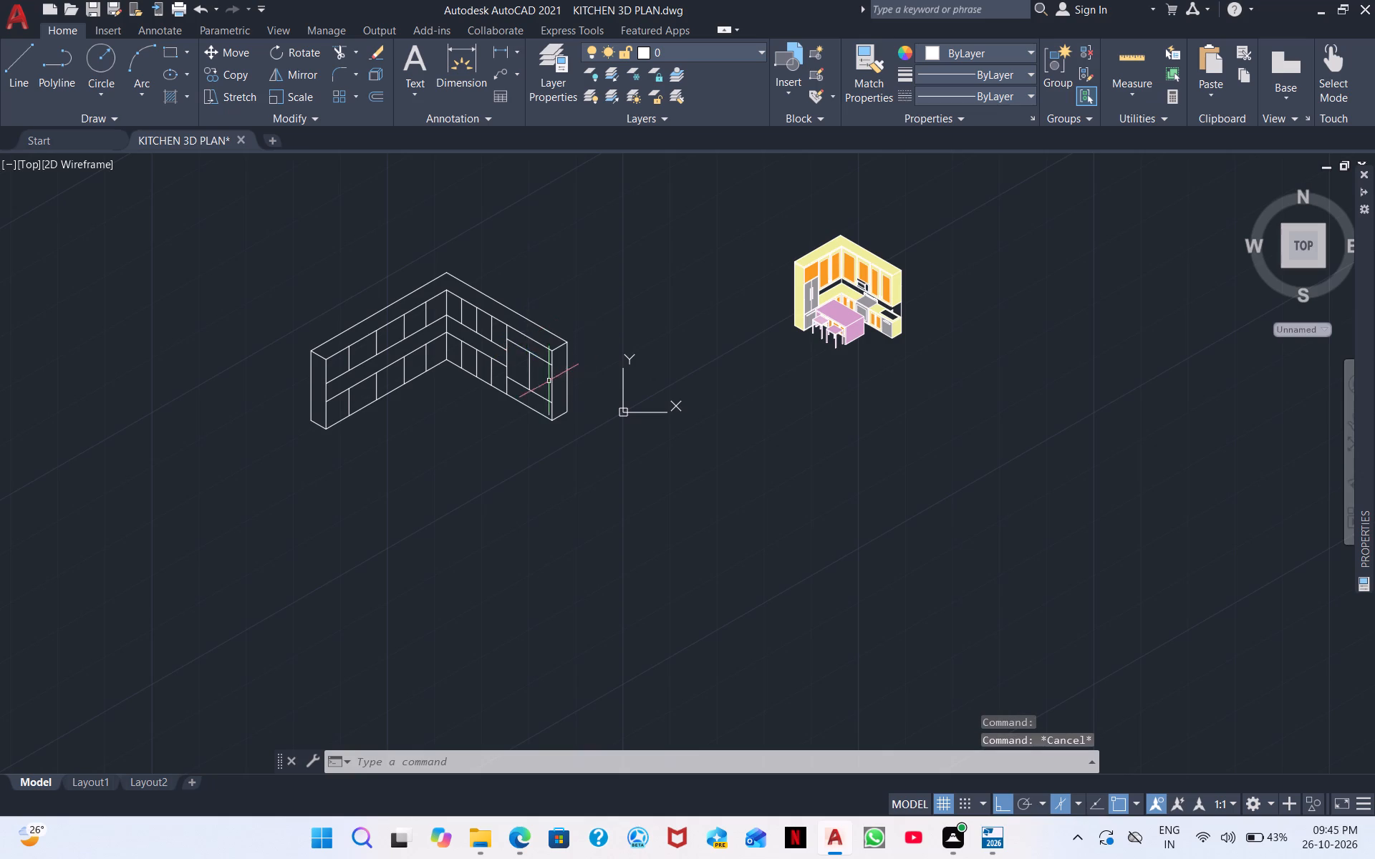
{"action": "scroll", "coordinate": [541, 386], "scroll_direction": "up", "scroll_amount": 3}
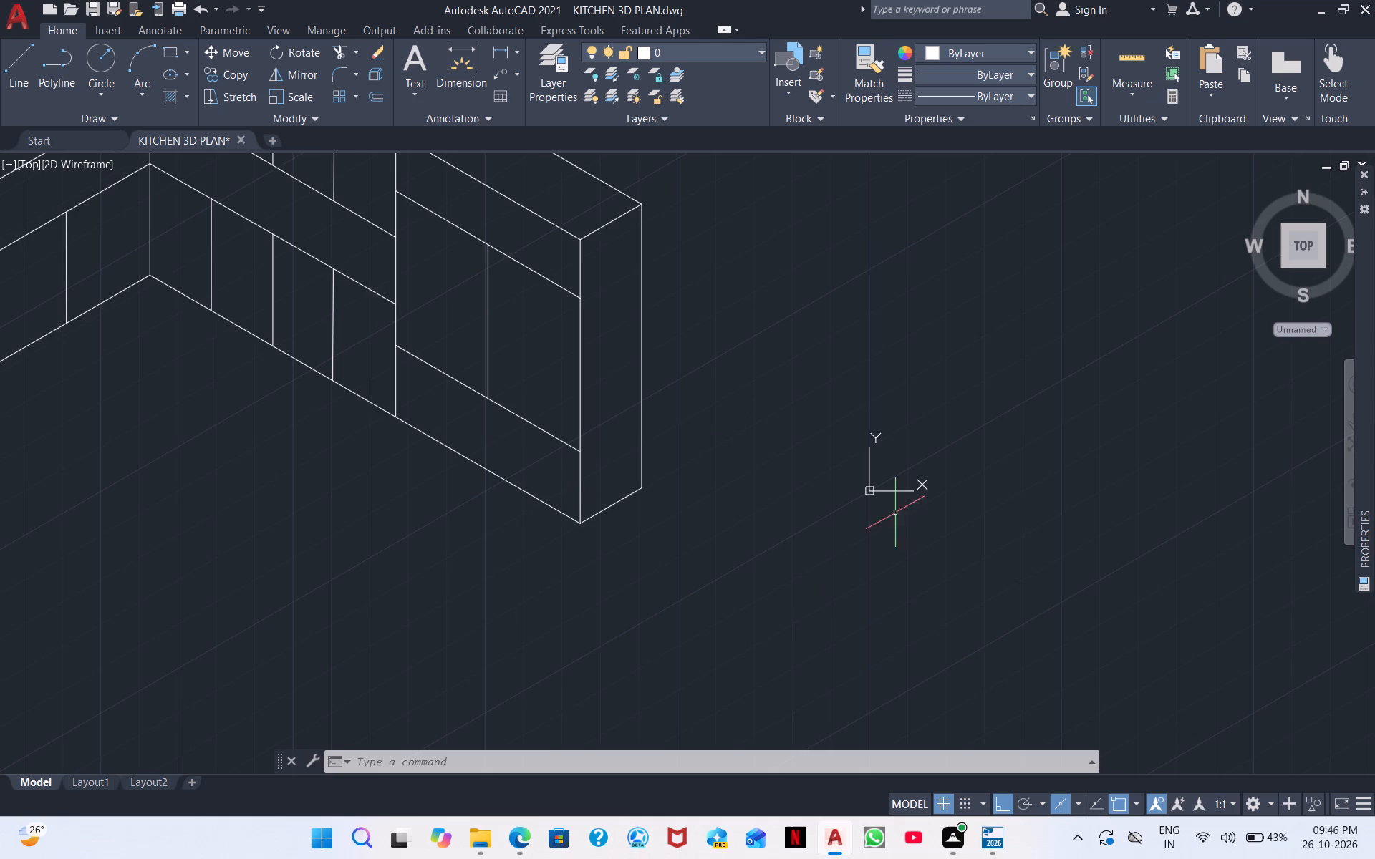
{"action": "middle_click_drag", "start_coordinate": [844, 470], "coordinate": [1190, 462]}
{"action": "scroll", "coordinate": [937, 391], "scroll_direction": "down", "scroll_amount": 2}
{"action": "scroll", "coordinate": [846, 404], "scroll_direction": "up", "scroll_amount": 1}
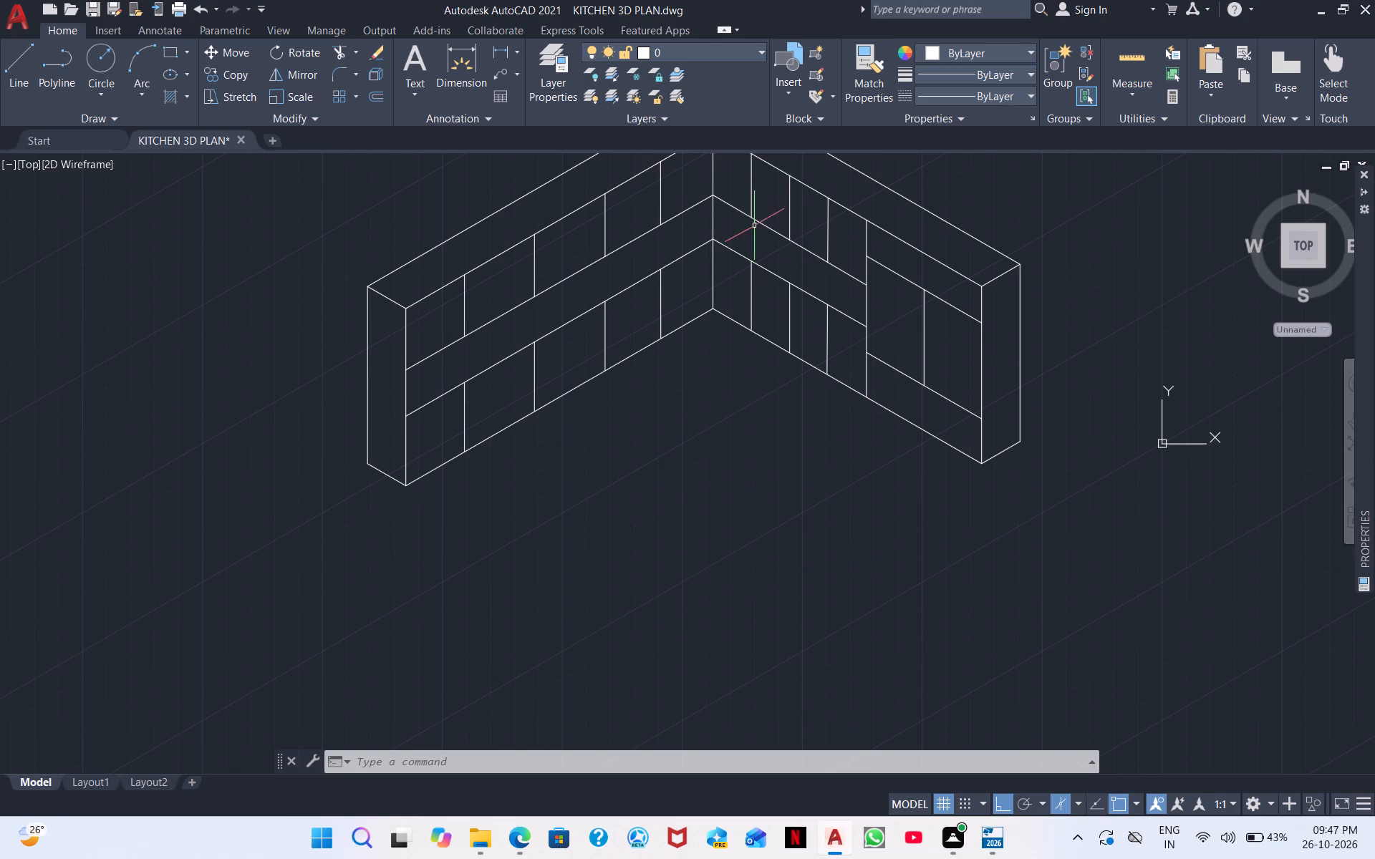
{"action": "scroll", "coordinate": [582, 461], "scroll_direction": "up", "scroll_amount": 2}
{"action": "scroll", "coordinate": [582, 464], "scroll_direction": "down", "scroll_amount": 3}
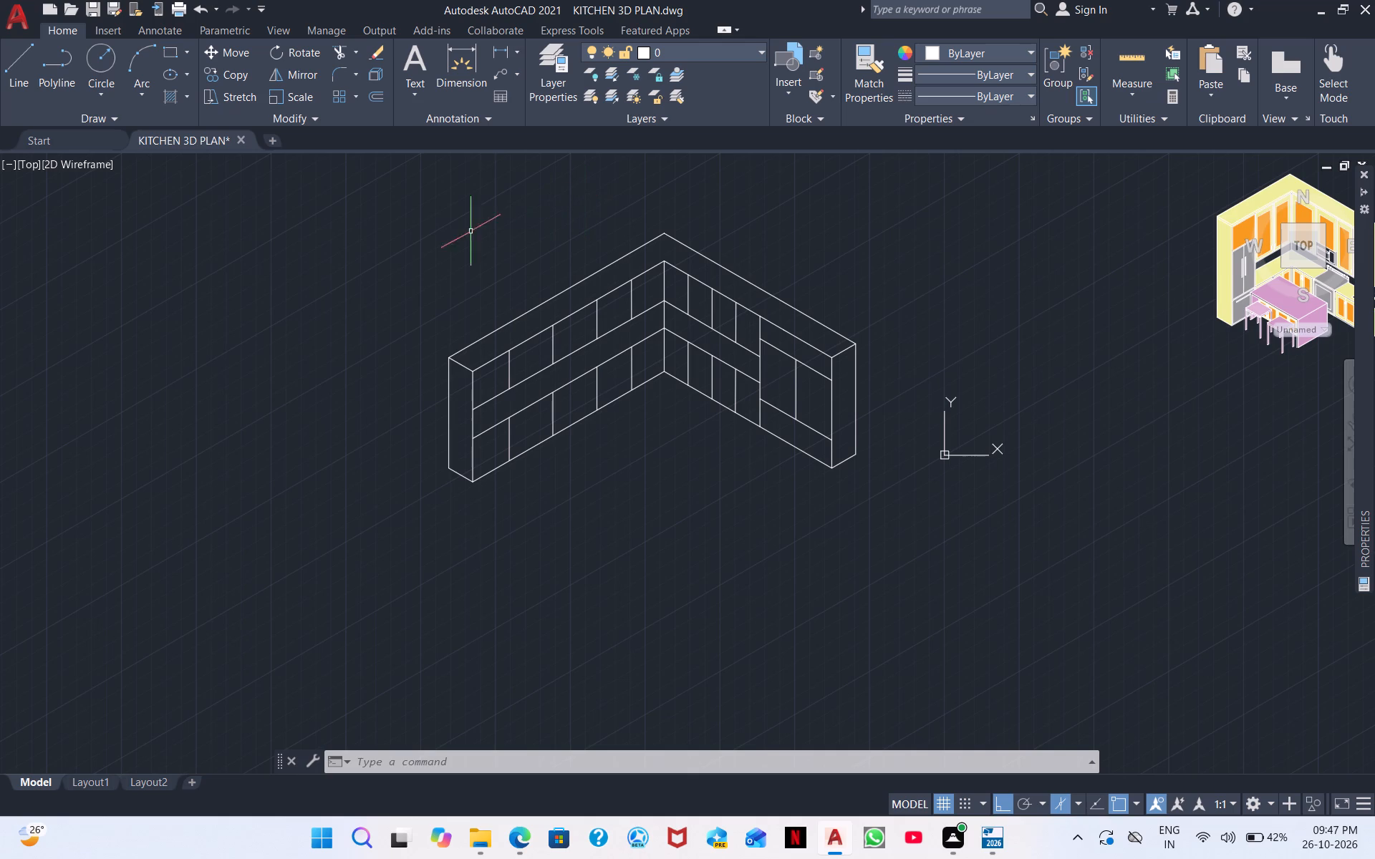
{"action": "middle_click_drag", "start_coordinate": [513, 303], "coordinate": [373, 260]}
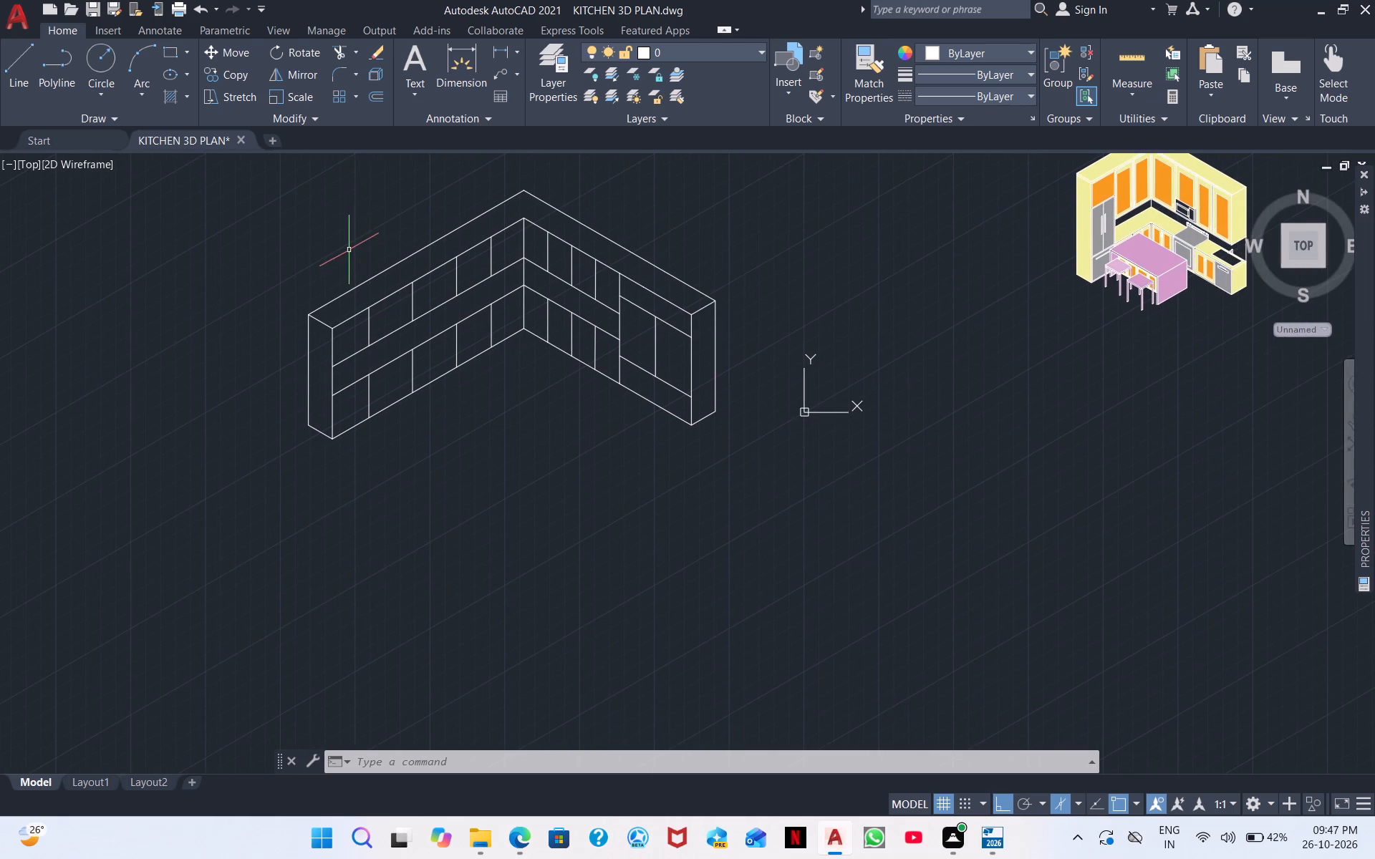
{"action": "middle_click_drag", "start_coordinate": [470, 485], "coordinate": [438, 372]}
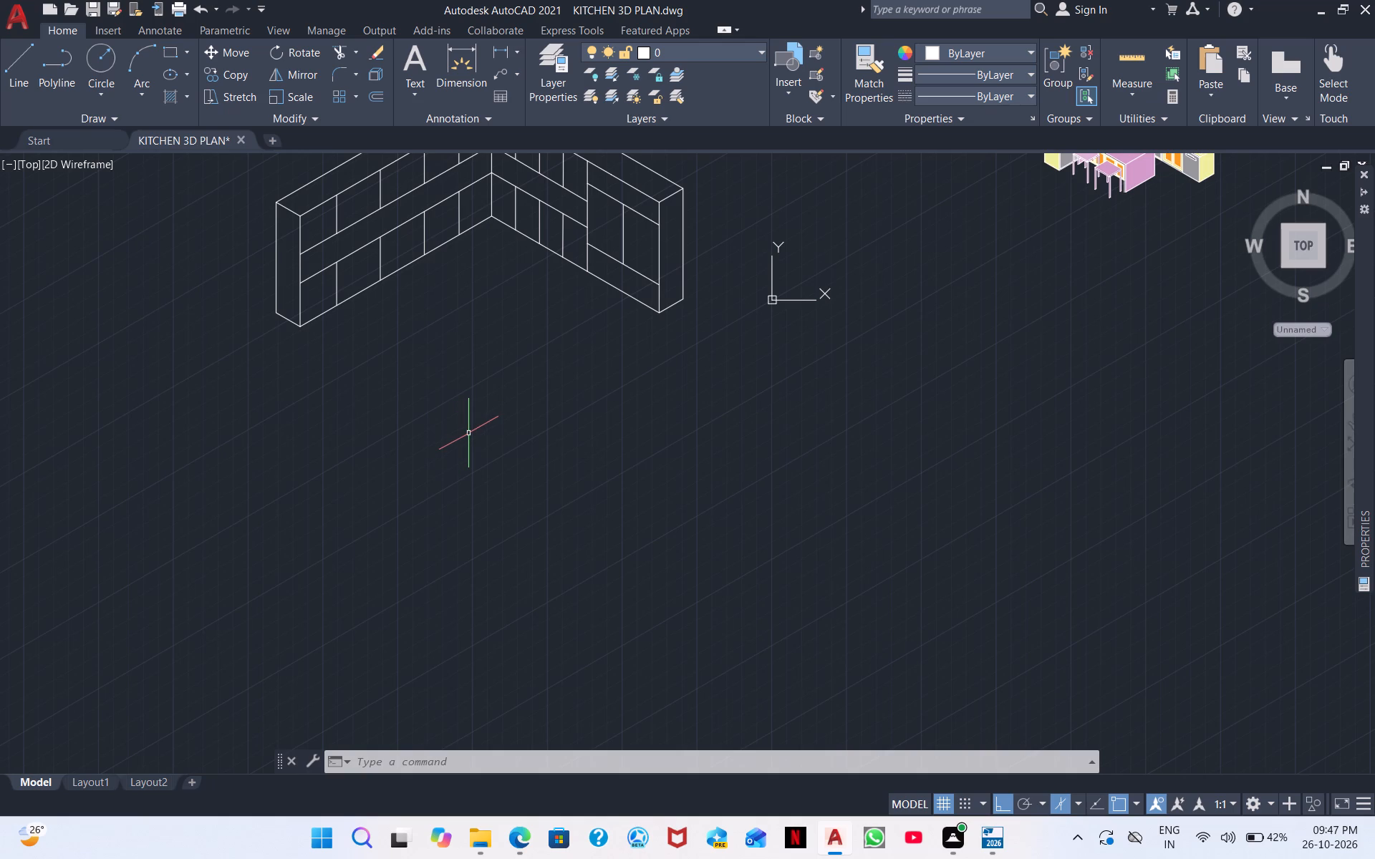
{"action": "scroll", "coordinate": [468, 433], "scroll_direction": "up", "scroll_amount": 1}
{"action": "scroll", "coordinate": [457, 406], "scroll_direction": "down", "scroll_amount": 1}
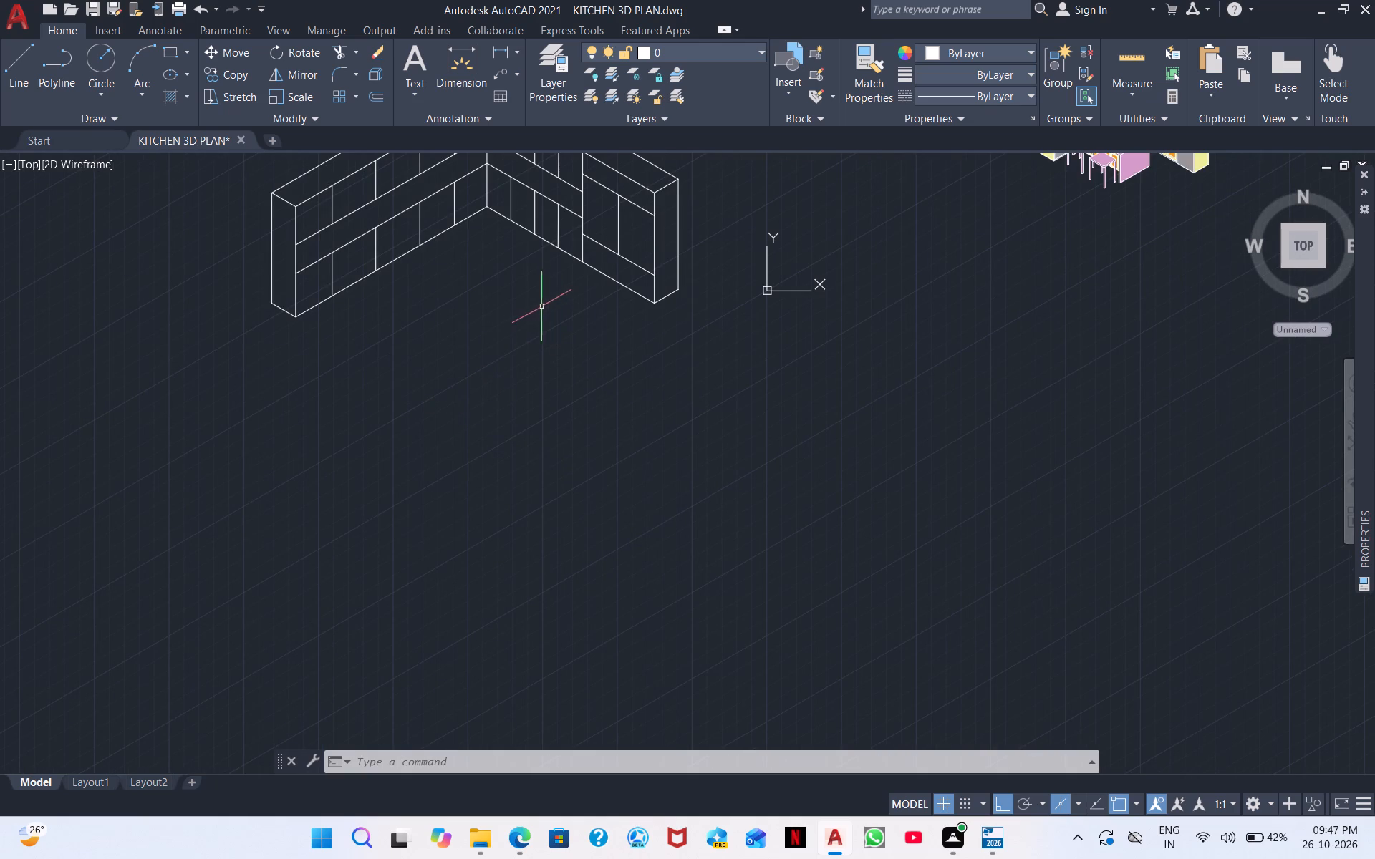
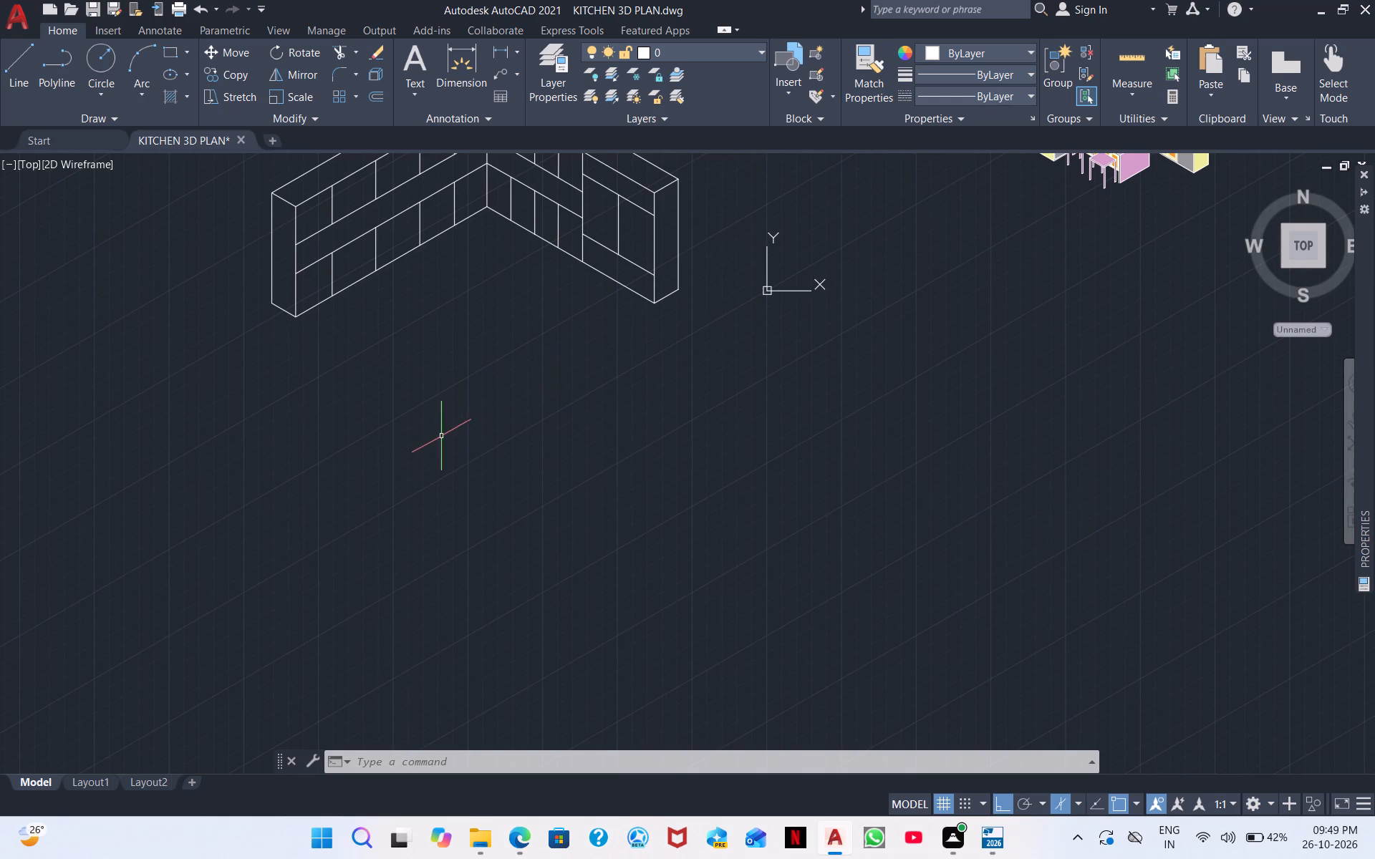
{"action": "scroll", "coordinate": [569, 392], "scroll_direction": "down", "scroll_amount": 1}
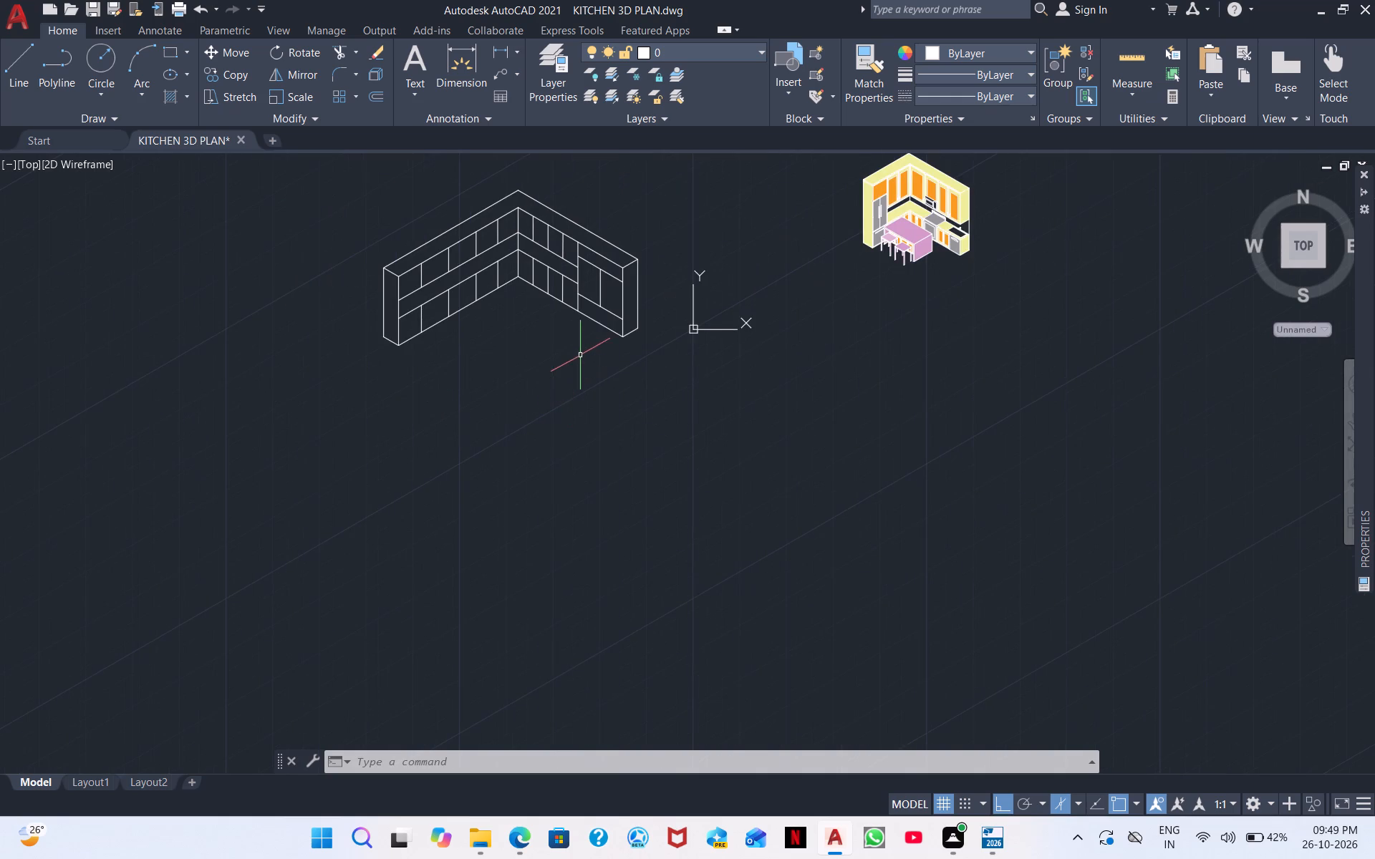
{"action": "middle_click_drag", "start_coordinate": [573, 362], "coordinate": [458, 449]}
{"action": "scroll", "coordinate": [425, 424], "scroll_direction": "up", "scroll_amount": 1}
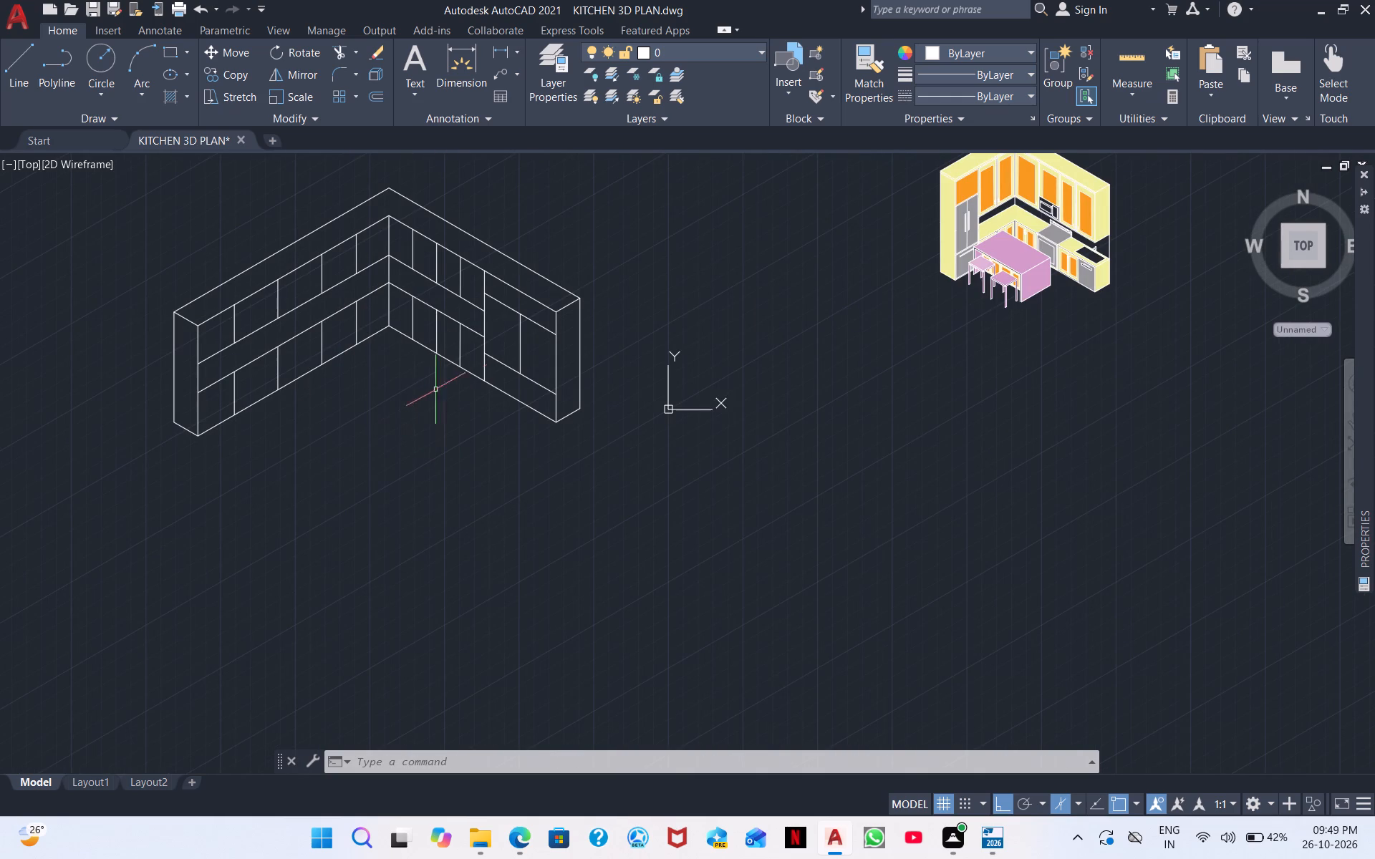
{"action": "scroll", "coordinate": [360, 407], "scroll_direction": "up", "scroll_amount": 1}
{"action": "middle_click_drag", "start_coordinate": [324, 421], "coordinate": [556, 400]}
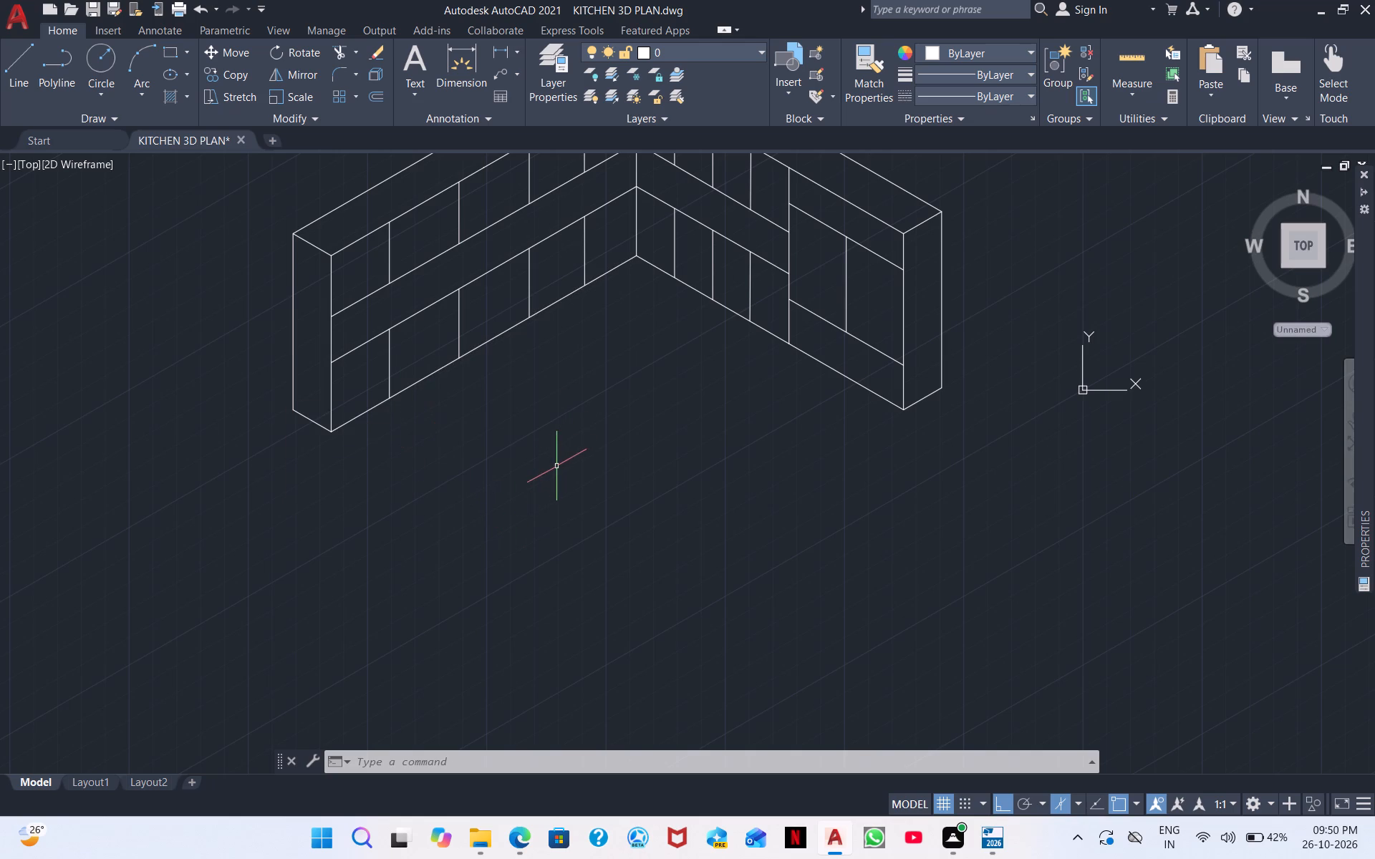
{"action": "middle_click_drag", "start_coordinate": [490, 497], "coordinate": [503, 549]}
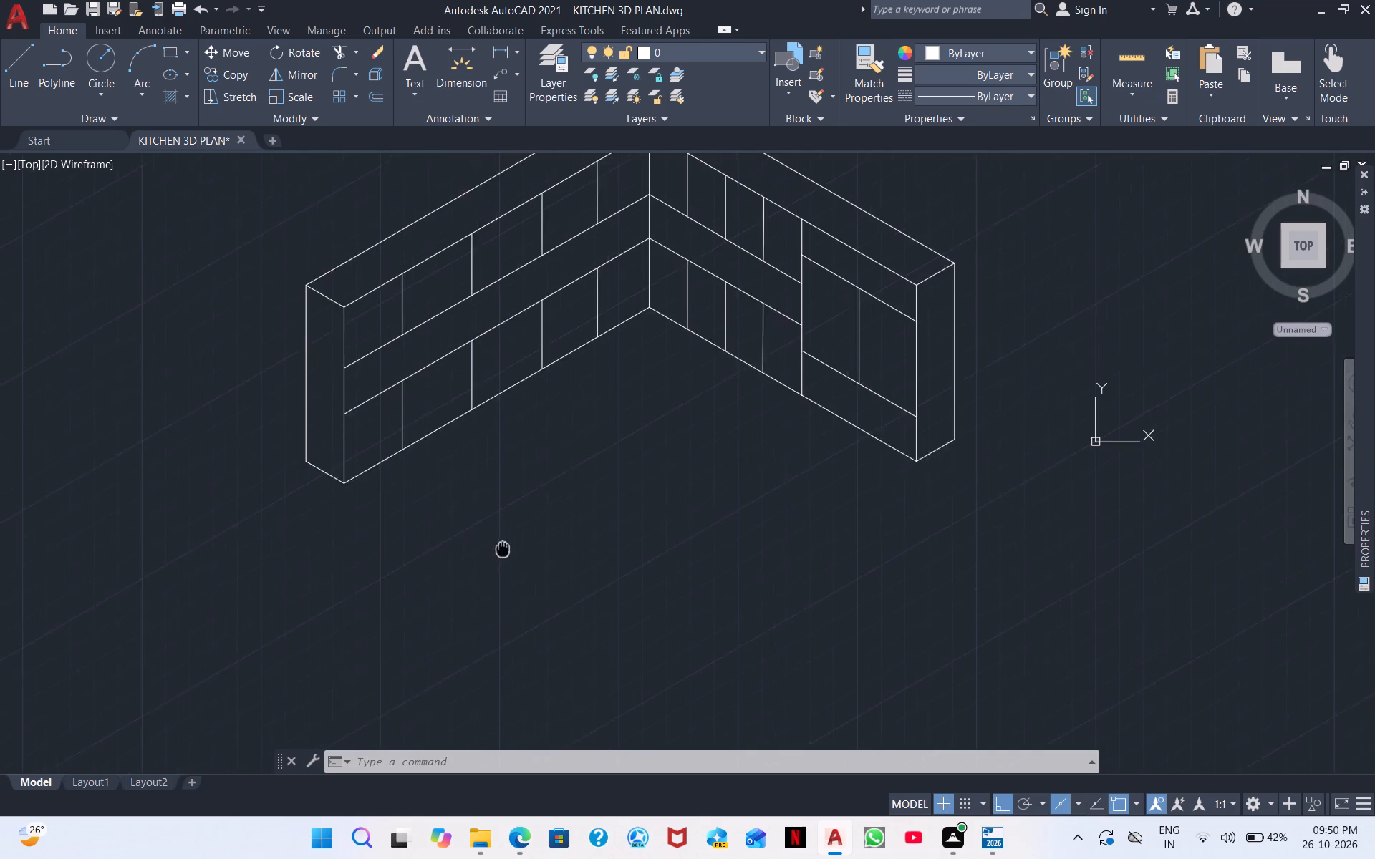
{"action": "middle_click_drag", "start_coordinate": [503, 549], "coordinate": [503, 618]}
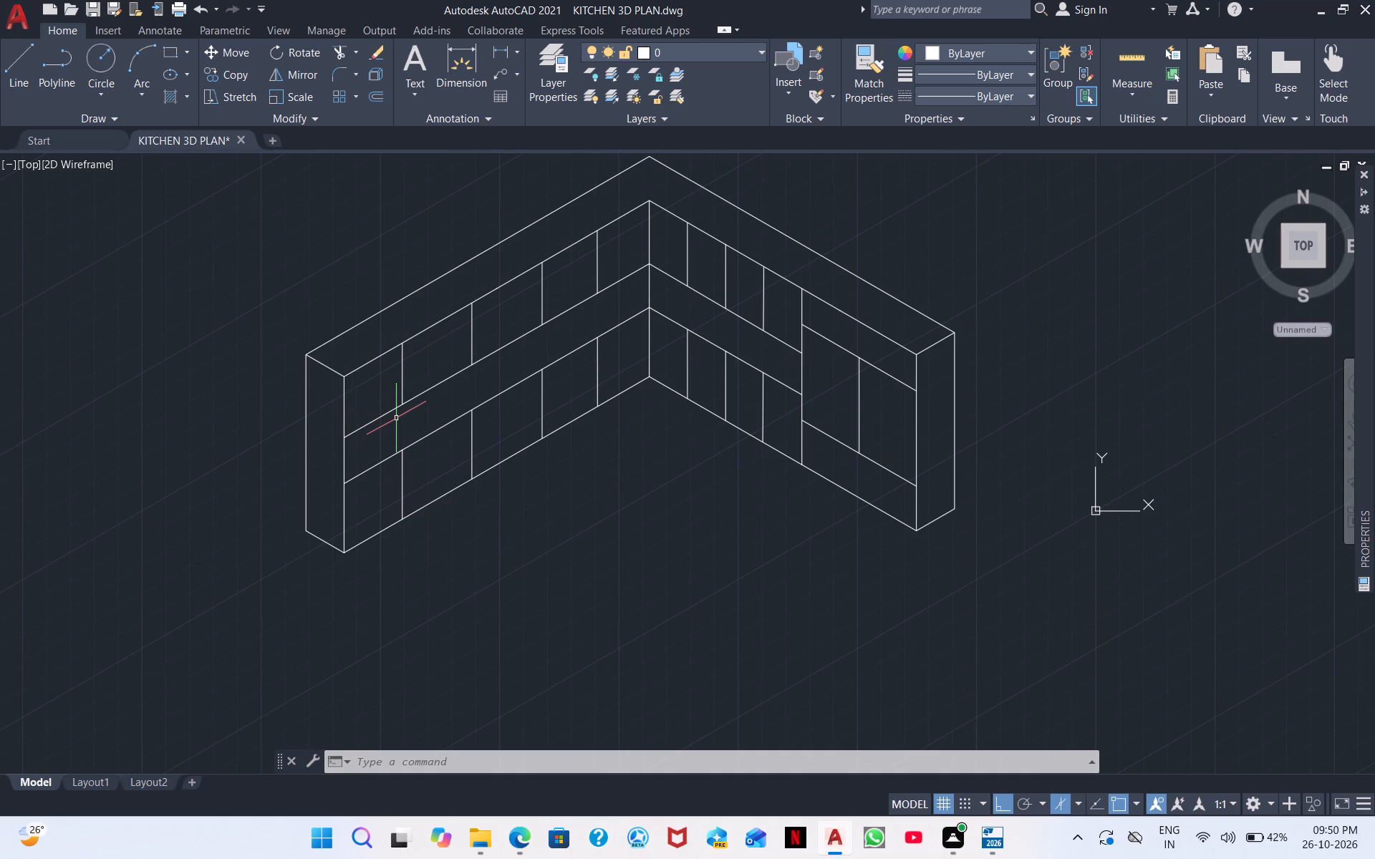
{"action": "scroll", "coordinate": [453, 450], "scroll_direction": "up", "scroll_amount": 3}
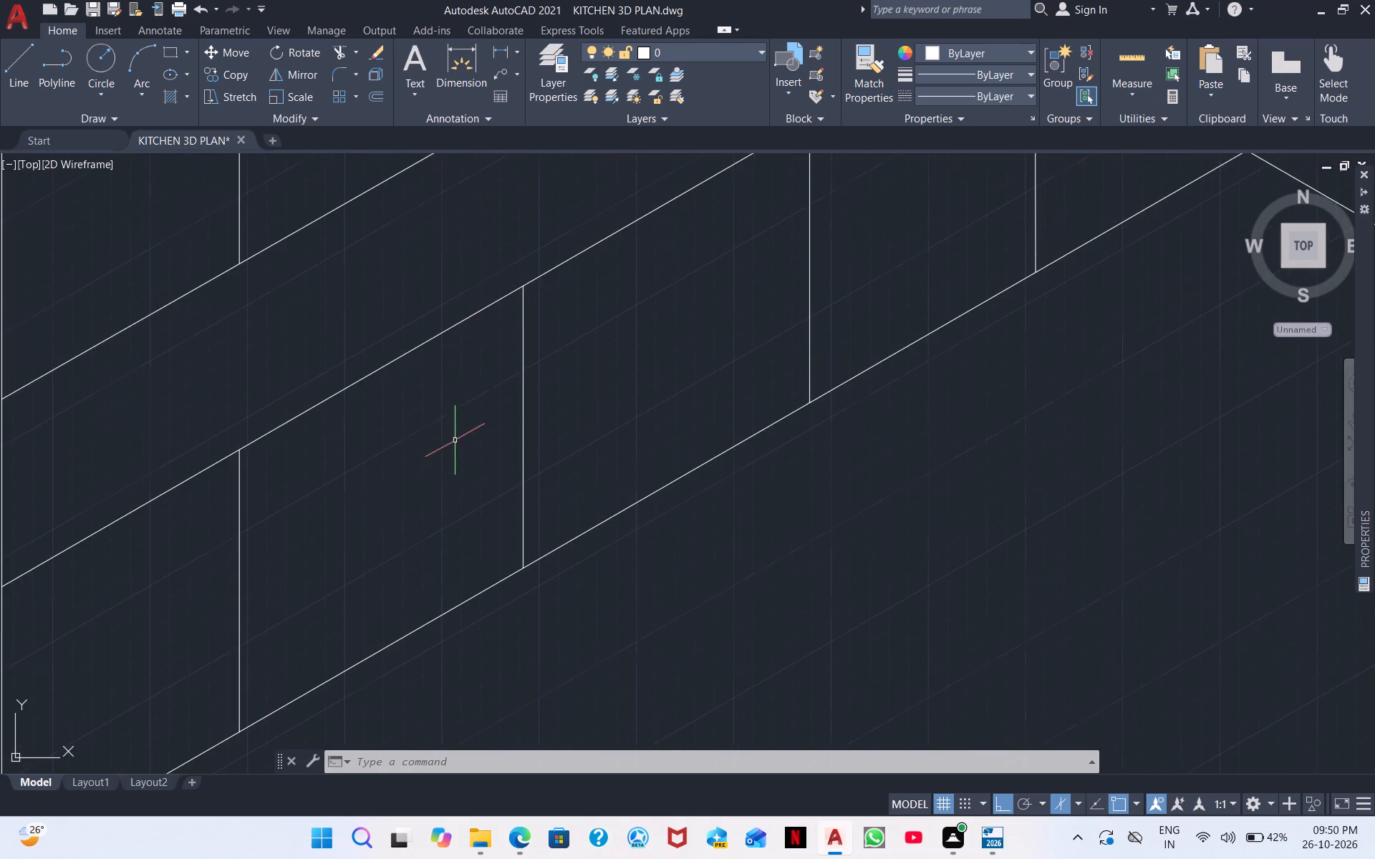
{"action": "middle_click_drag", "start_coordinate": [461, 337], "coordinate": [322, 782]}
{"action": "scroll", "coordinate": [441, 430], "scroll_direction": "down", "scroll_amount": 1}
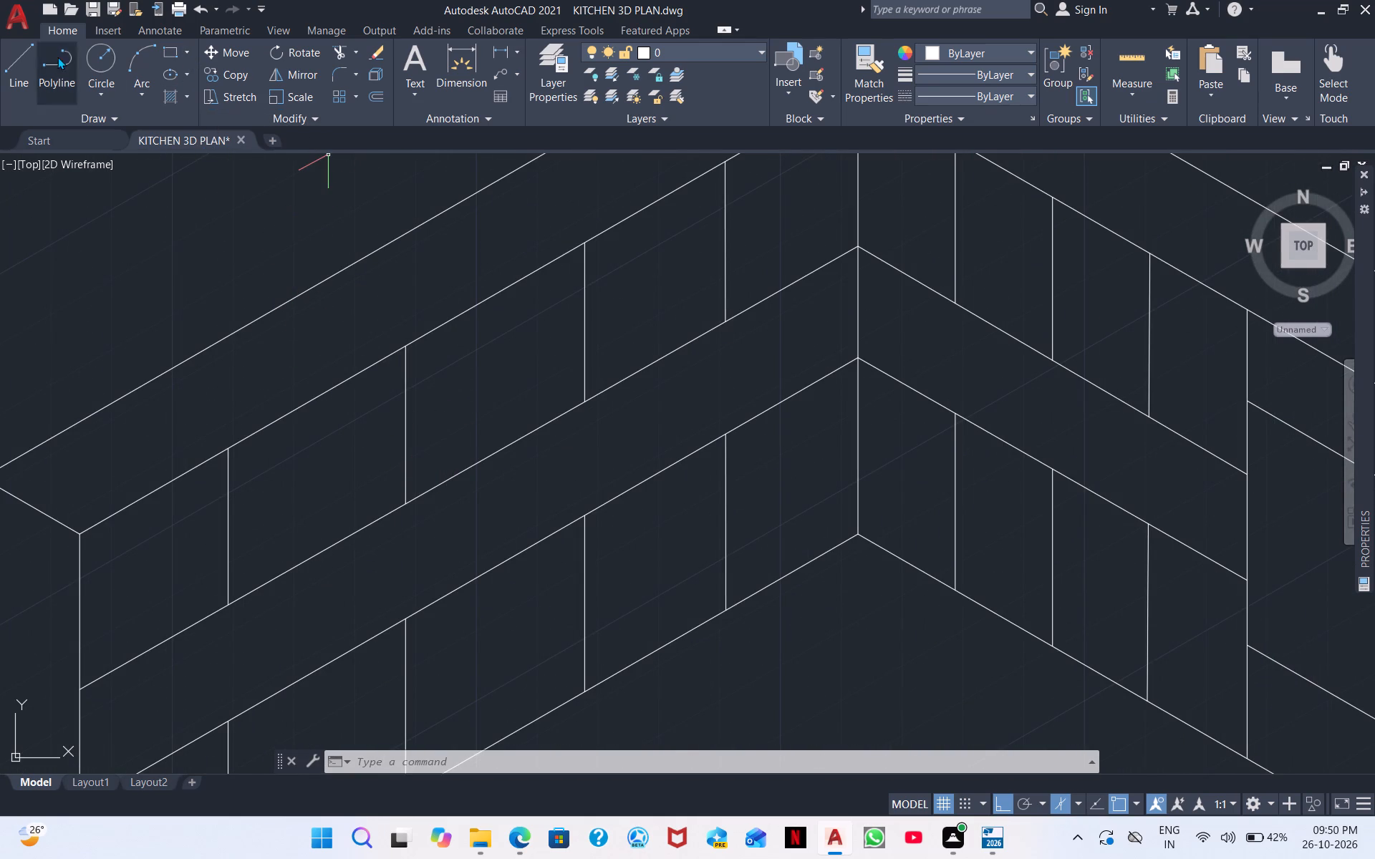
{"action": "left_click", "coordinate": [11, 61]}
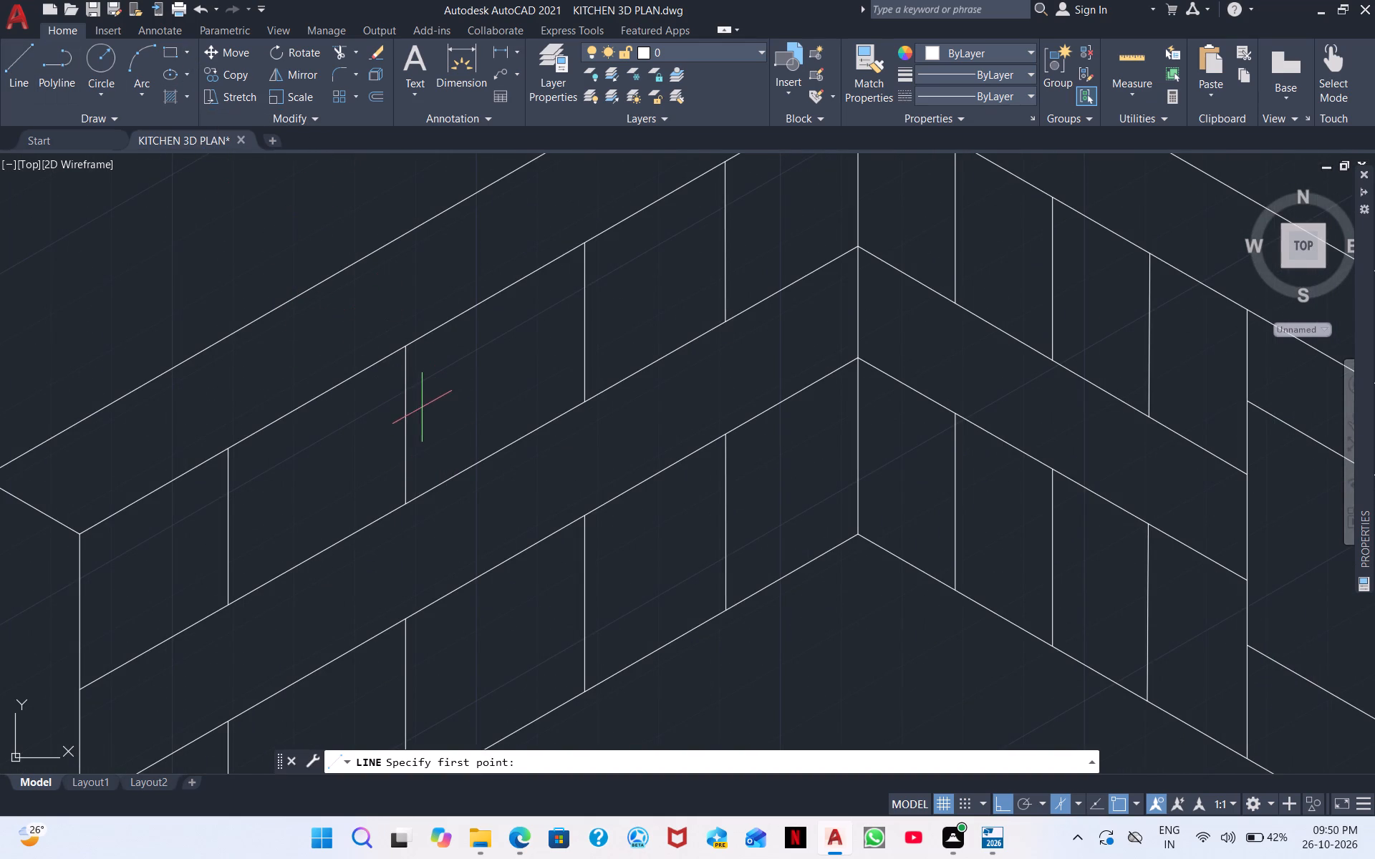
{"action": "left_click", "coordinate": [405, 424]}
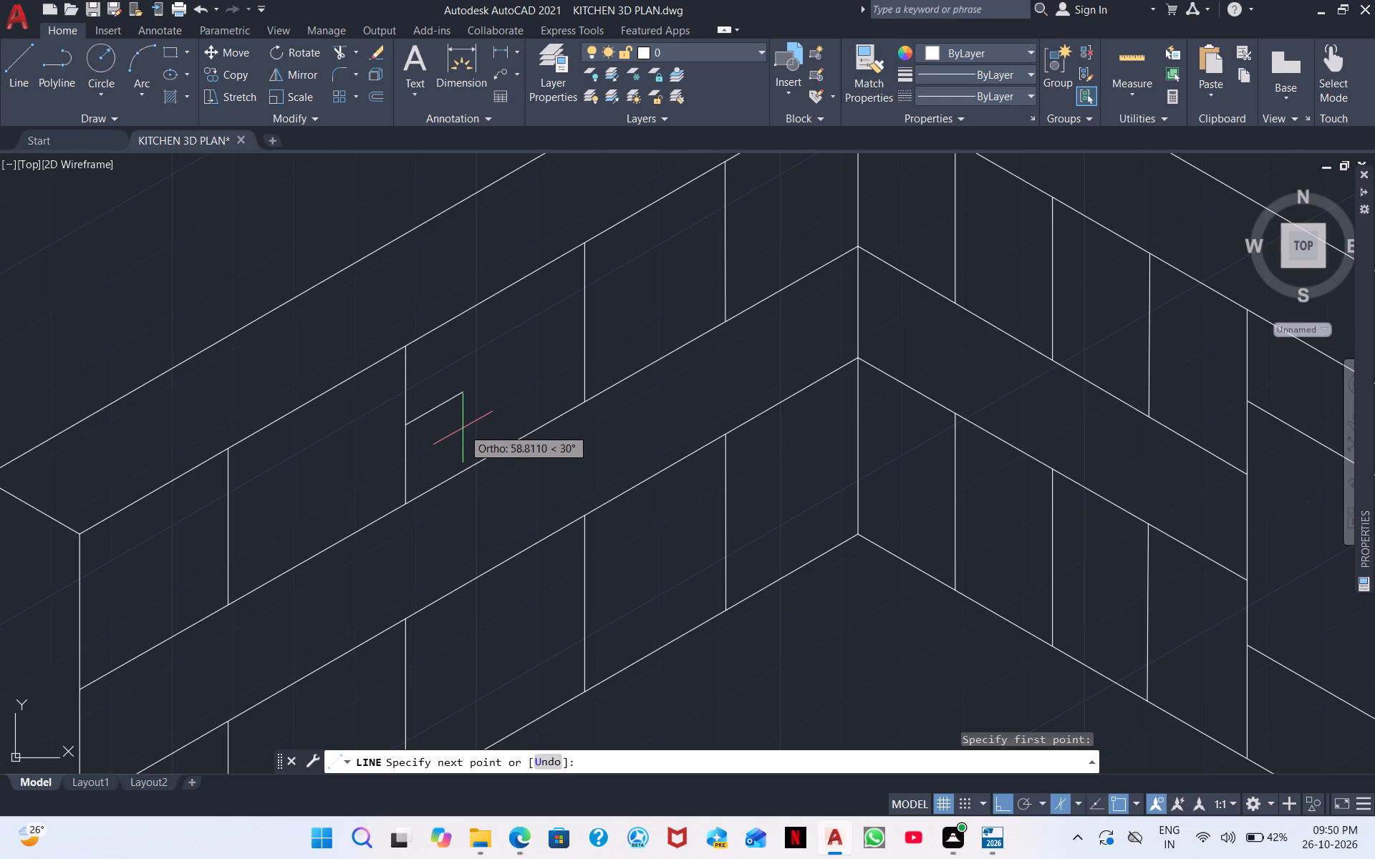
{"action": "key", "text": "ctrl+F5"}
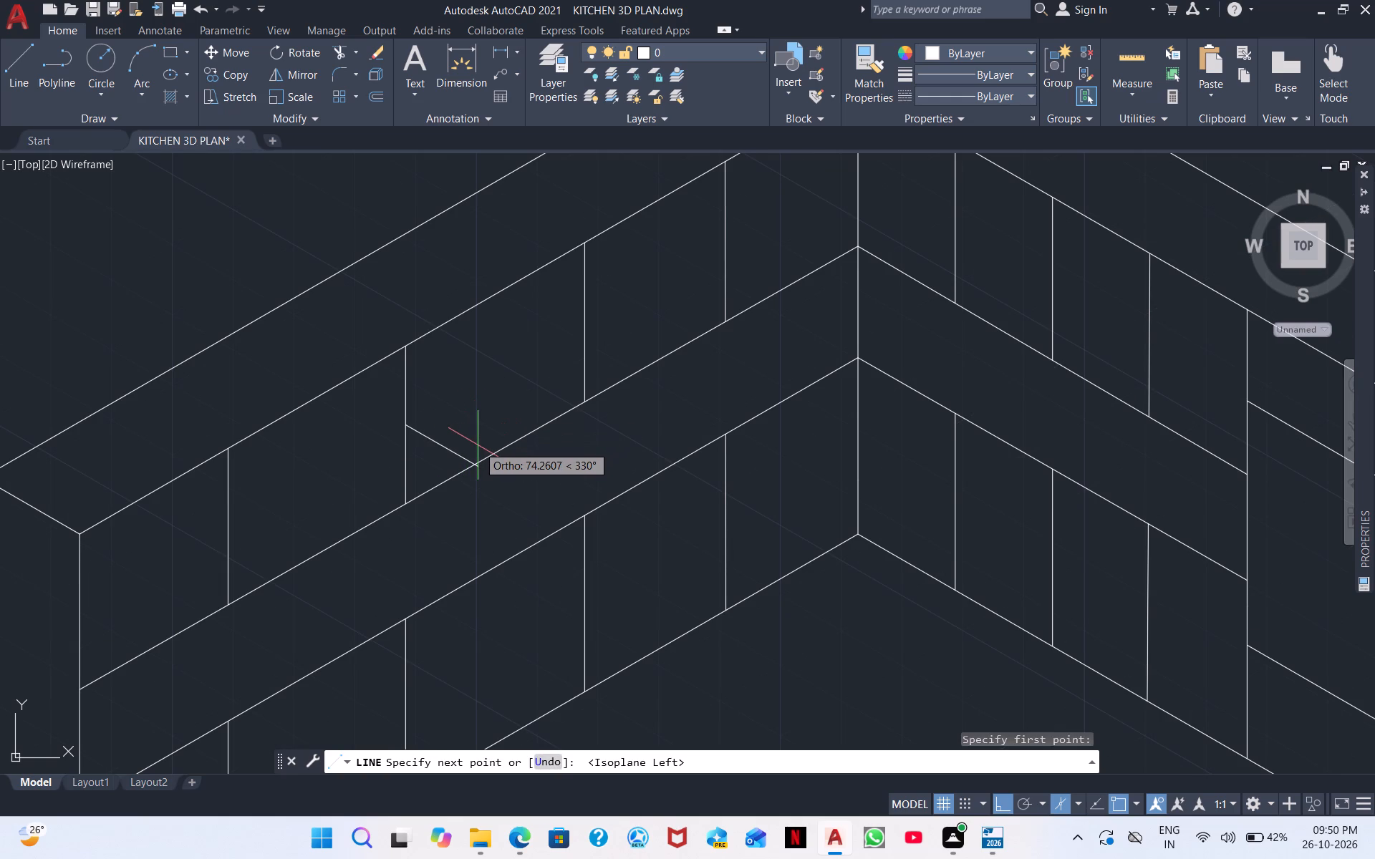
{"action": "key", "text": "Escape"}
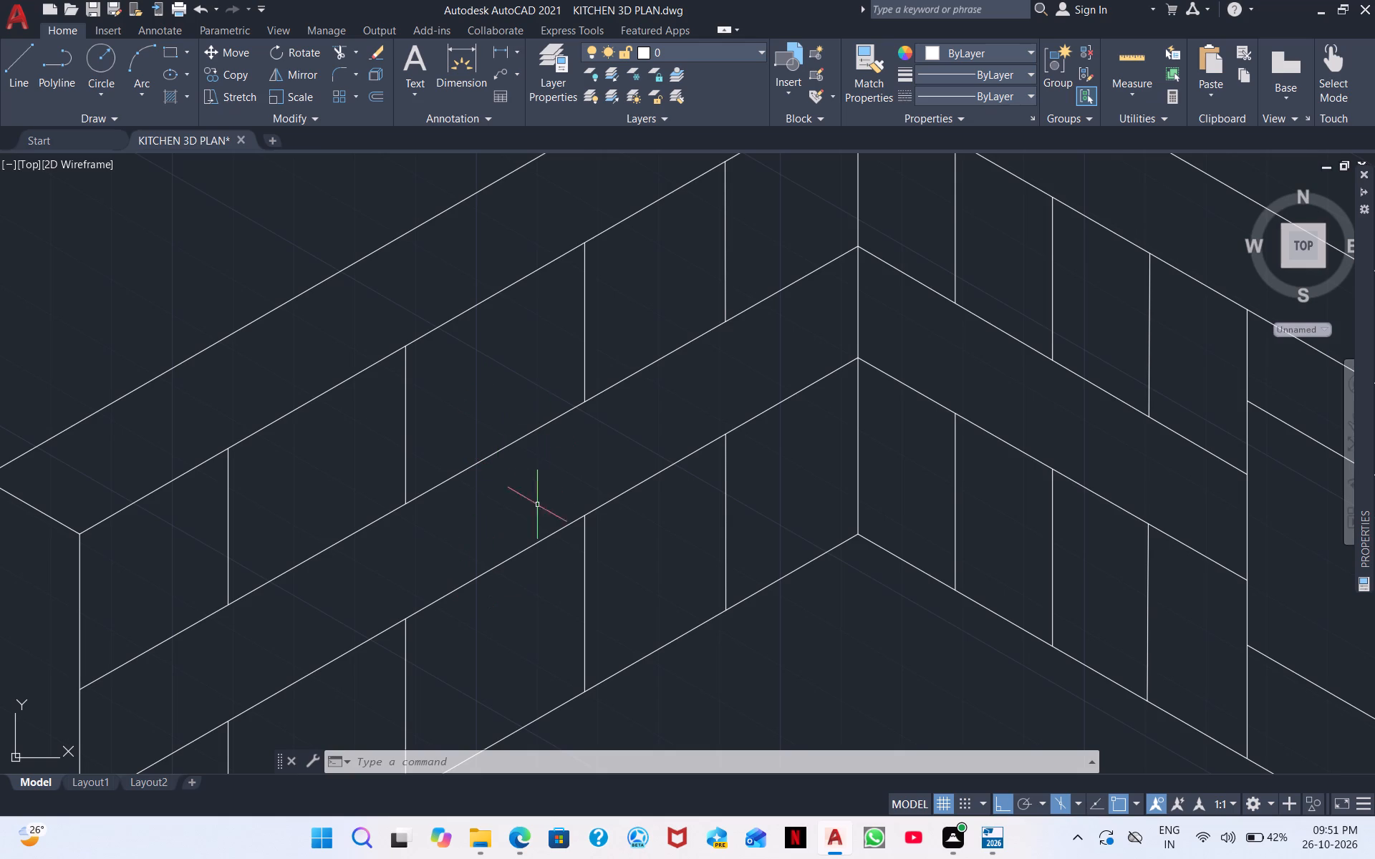
Trim the upper cabinets' bottom line on the first wall between the second and third vertical lines from the corner.
{"action": "scroll", "coordinate": [557, 418], "scroll_direction": "down", "scroll_amount": 2}
{"action": "middle_click_drag", "start_coordinate": [503, 461], "coordinate": [486, 470]}
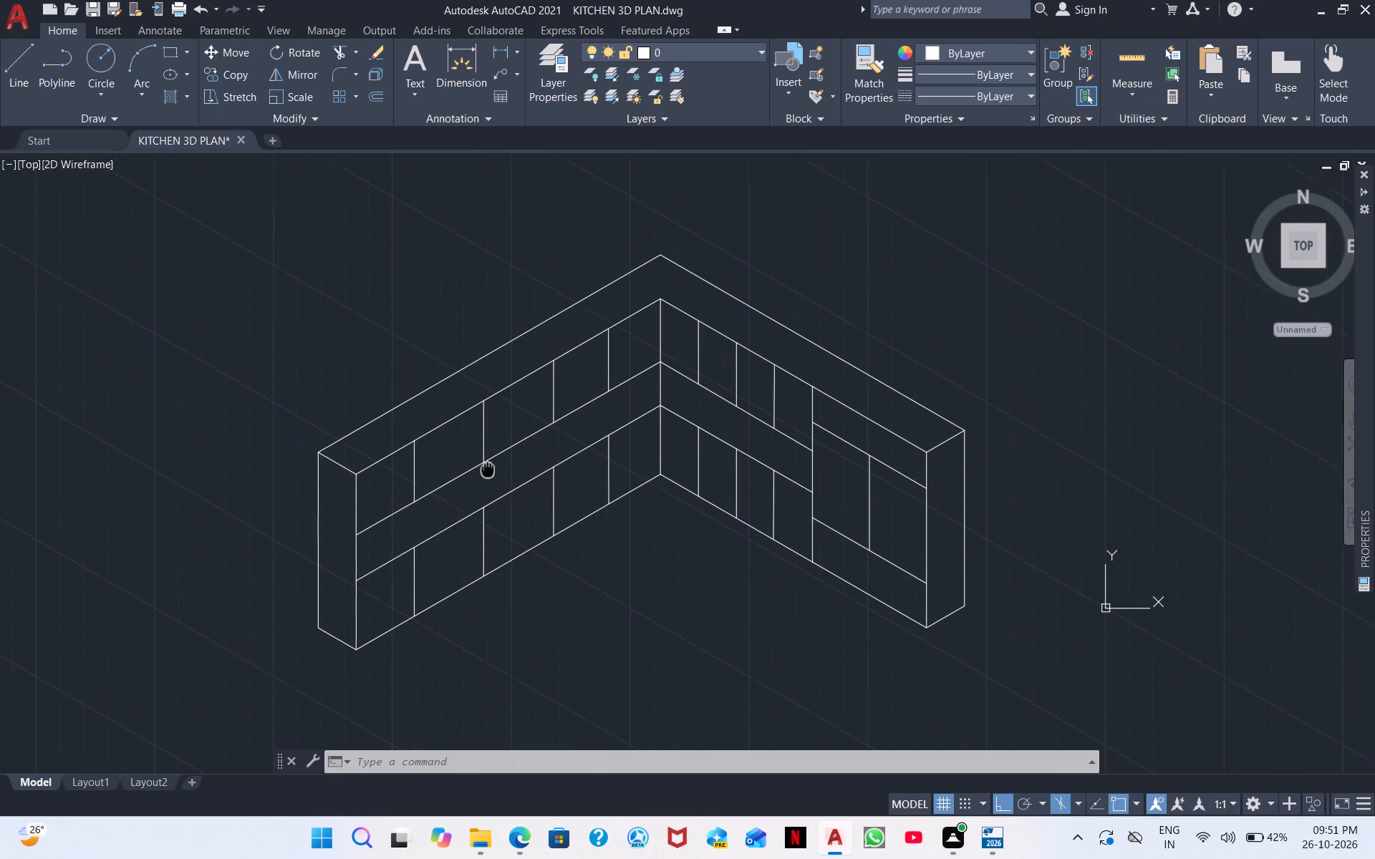
{"action": "middle_click_drag", "start_coordinate": [486, 470], "coordinate": [373, 535]}
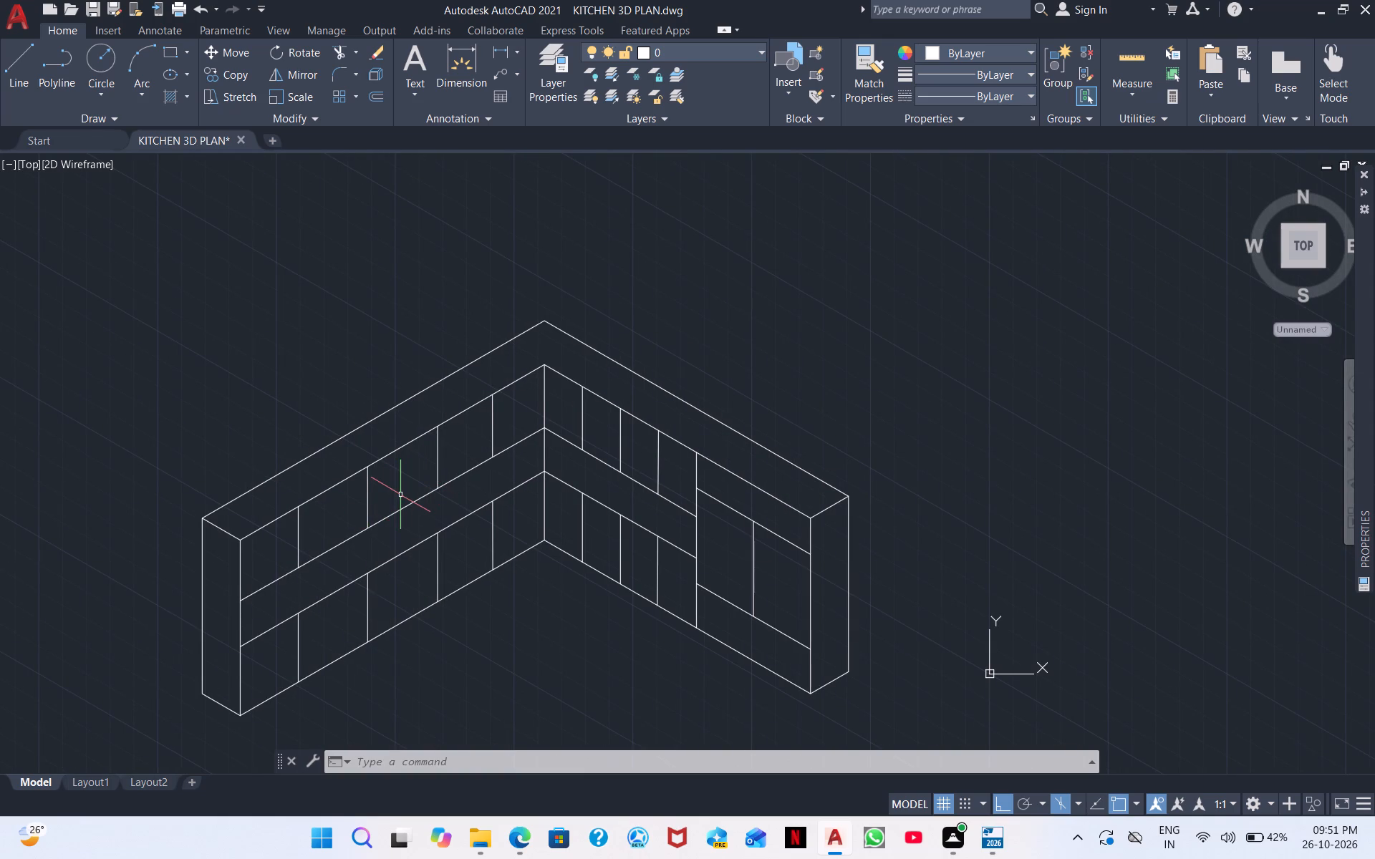
{"action": "scroll", "coordinate": [405, 530], "scroll_direction": "up", "scroll_amount": 4}
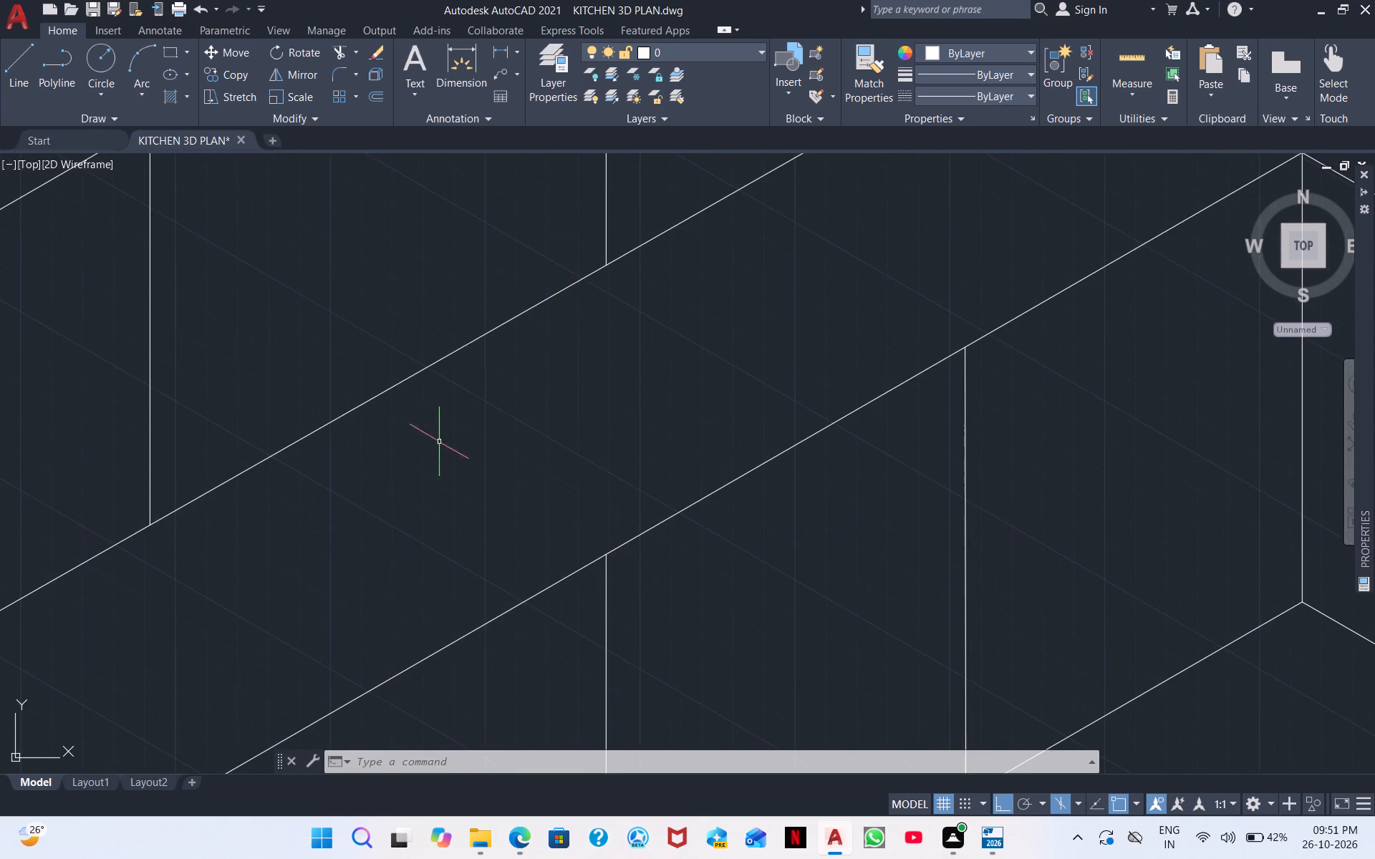
{"action": "scroll", "coordinate": [445, 413], "scroll_direction": "down", "scroll_amount": 2}
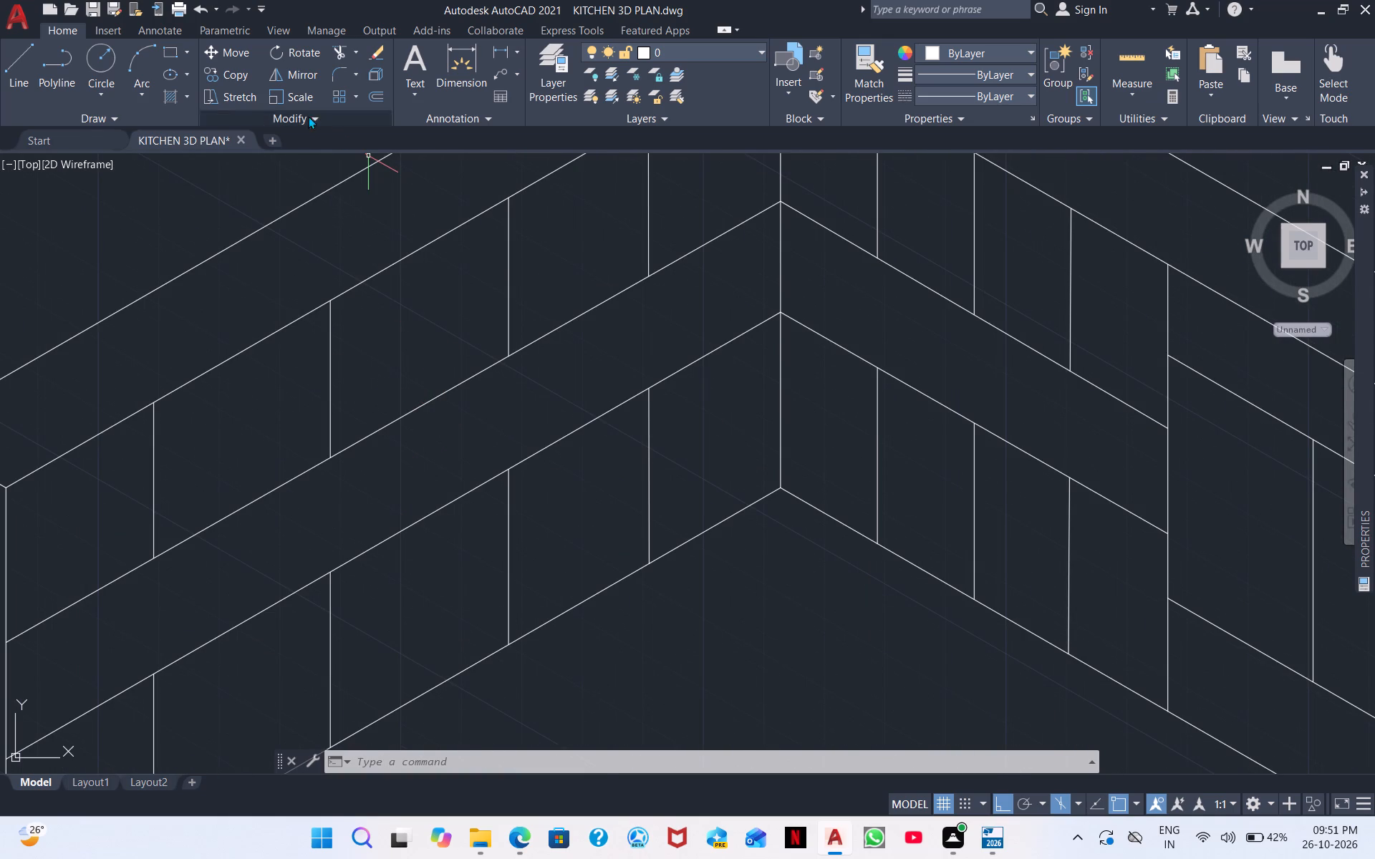
{"action": "left_click", "coordinate": [342, 57]}
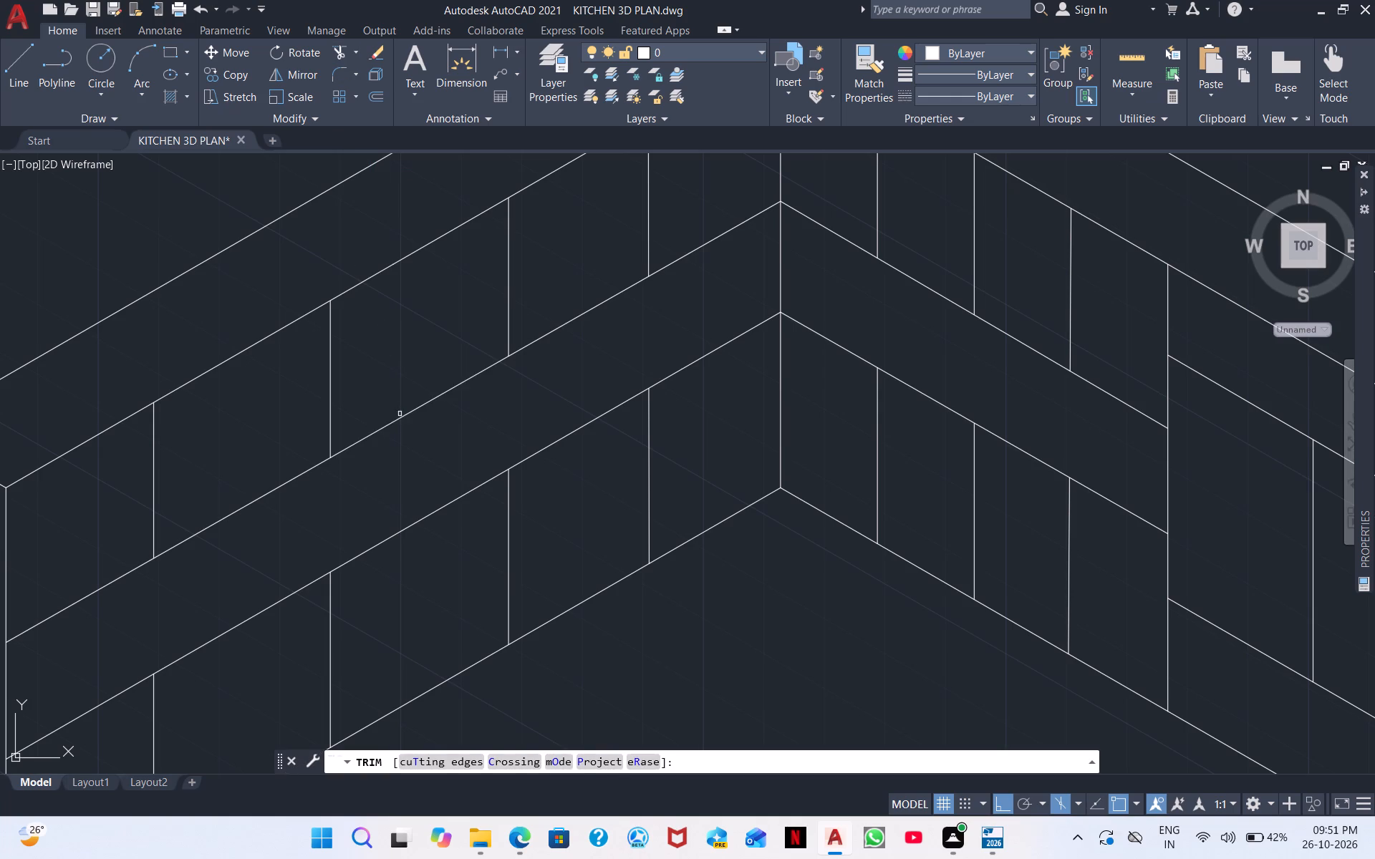
{"action": "left_click_drag", "start_coordinate": [400, 414], "coordinate": [403, 442]}
{"action": "left_click", "coordinate": [405, 427]}
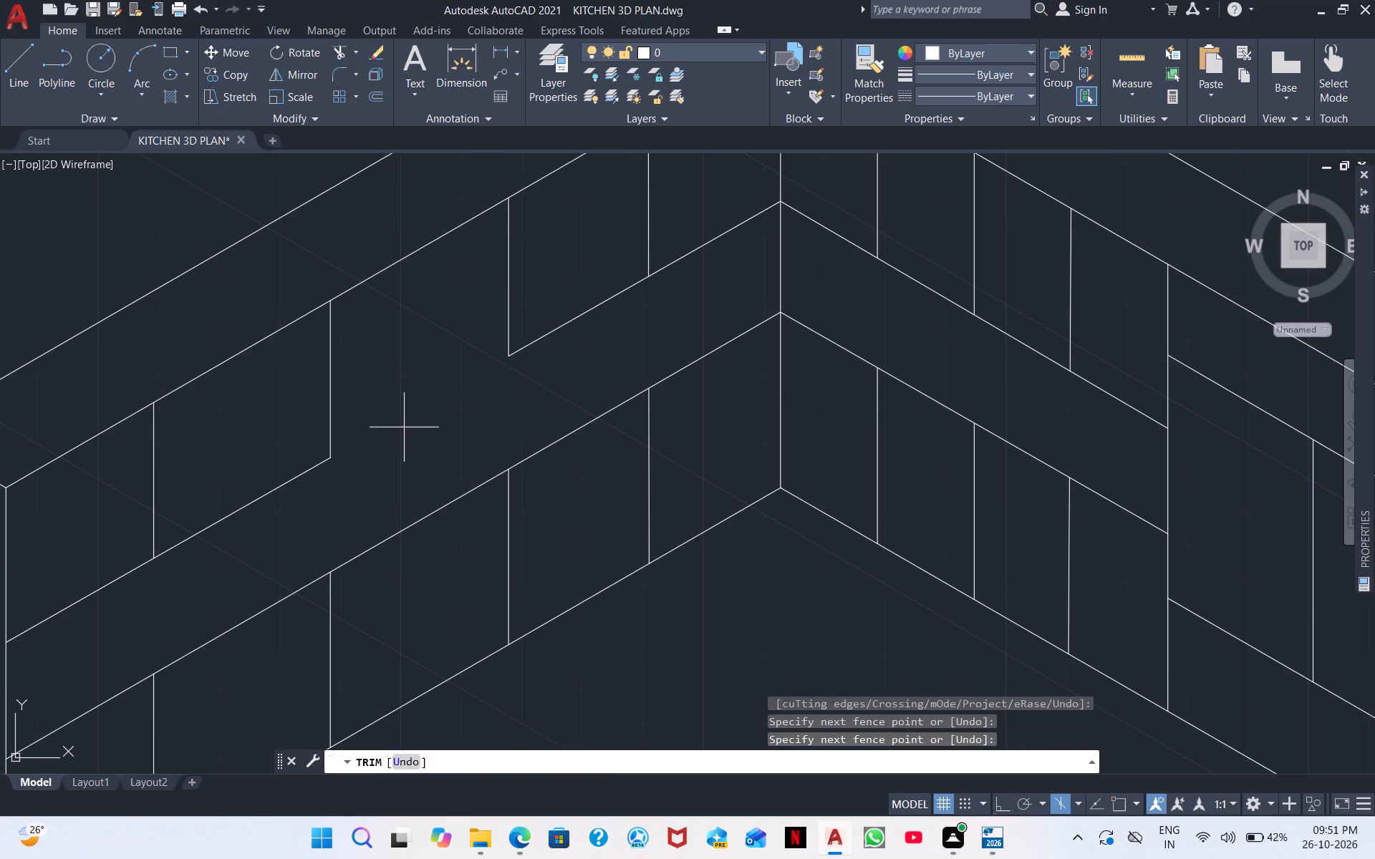
{"action": "left_click", "coordinate": [425, 388]}
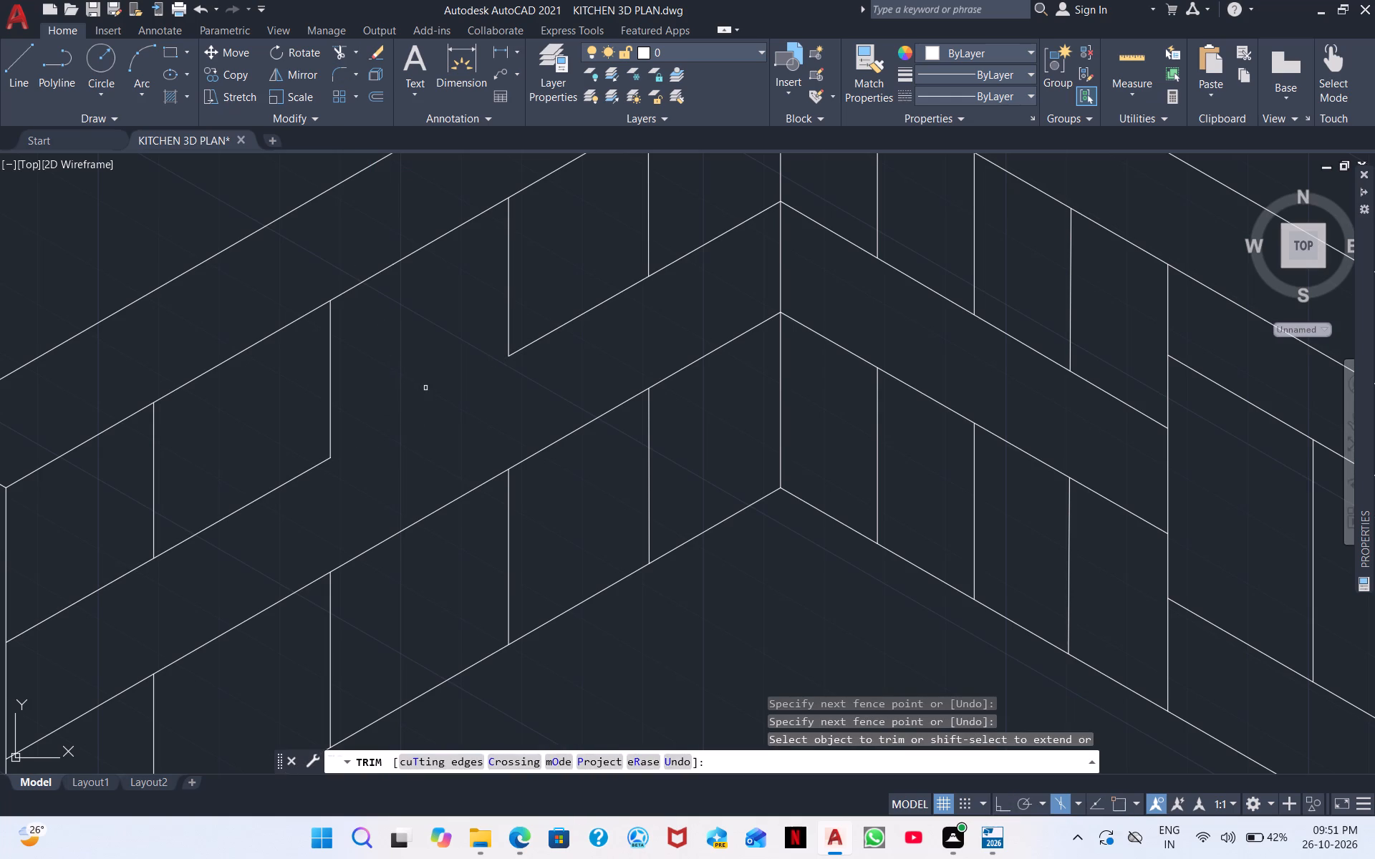
{"action": "right_click", "coordinate": [438, 383]}
{"action": "left_click", "coordinate": [500, 392]}
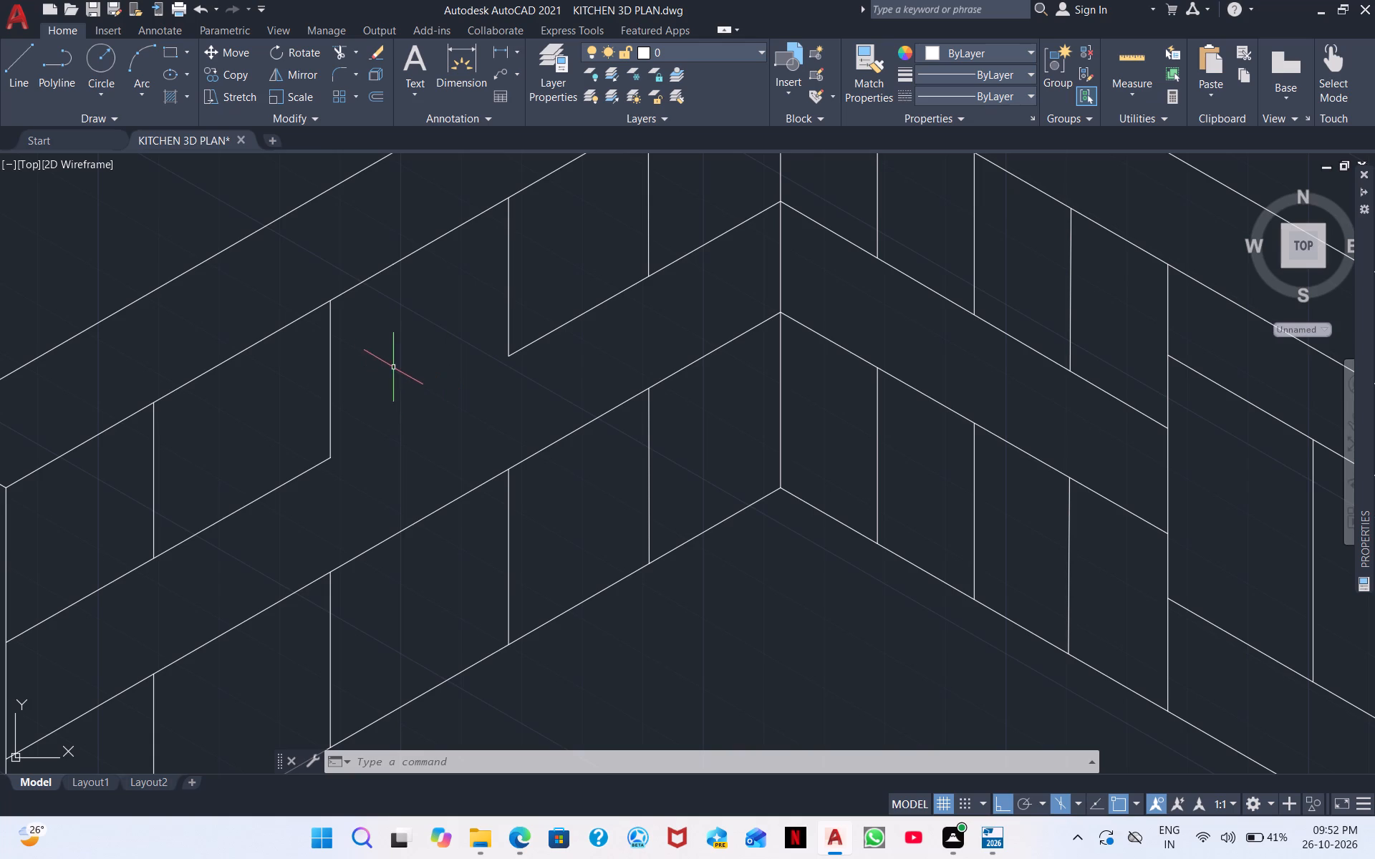
Draw an isometric line joining the second and third vertical lines, slightly above their lower ends, to close the shortened upper cabinet.
{"action": "middle_click_drag", "start_coordinate": [387, 377], "coordinate": [393, 407]}
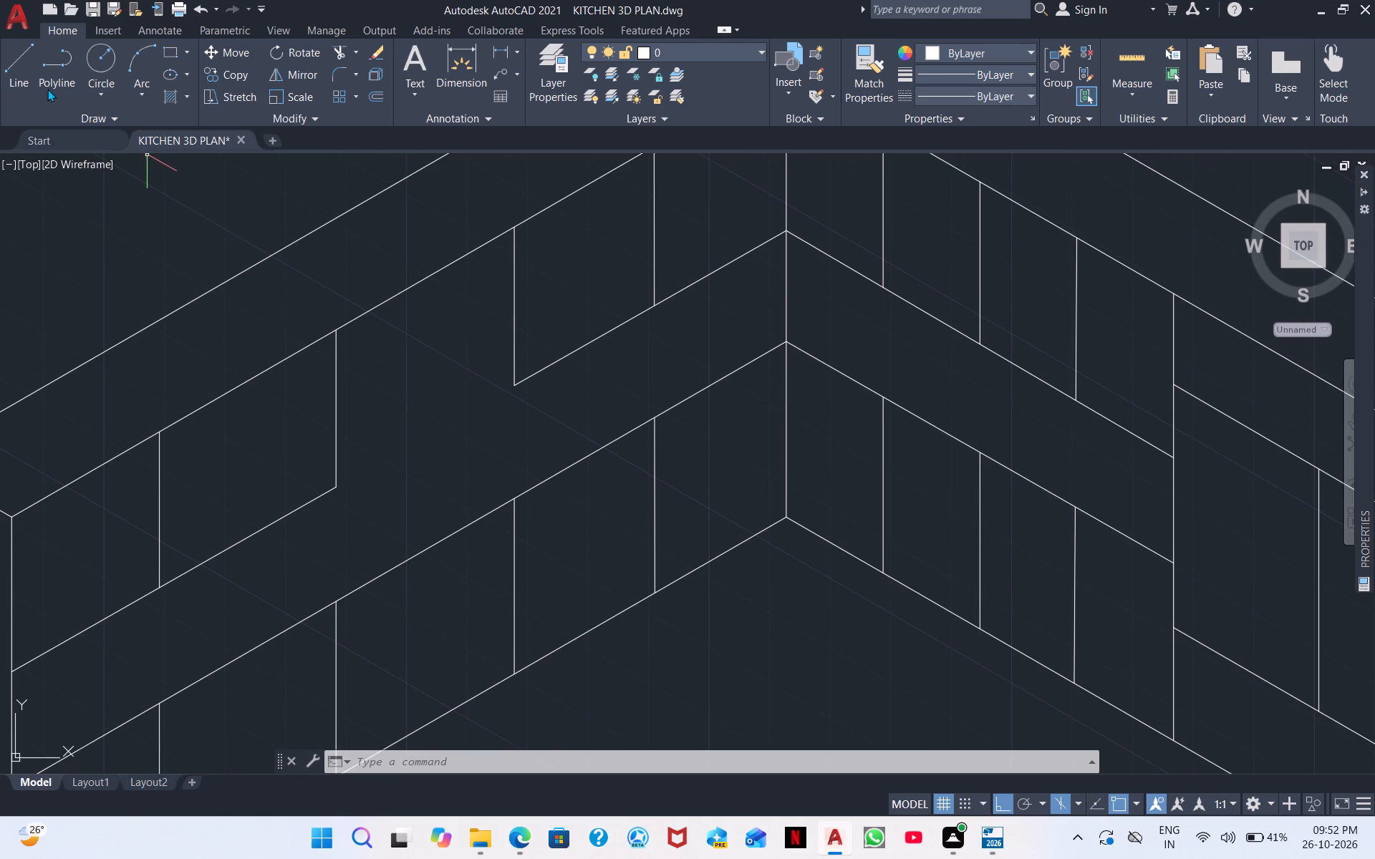
{"action": "left_click", "coordinate": [4, 64]}
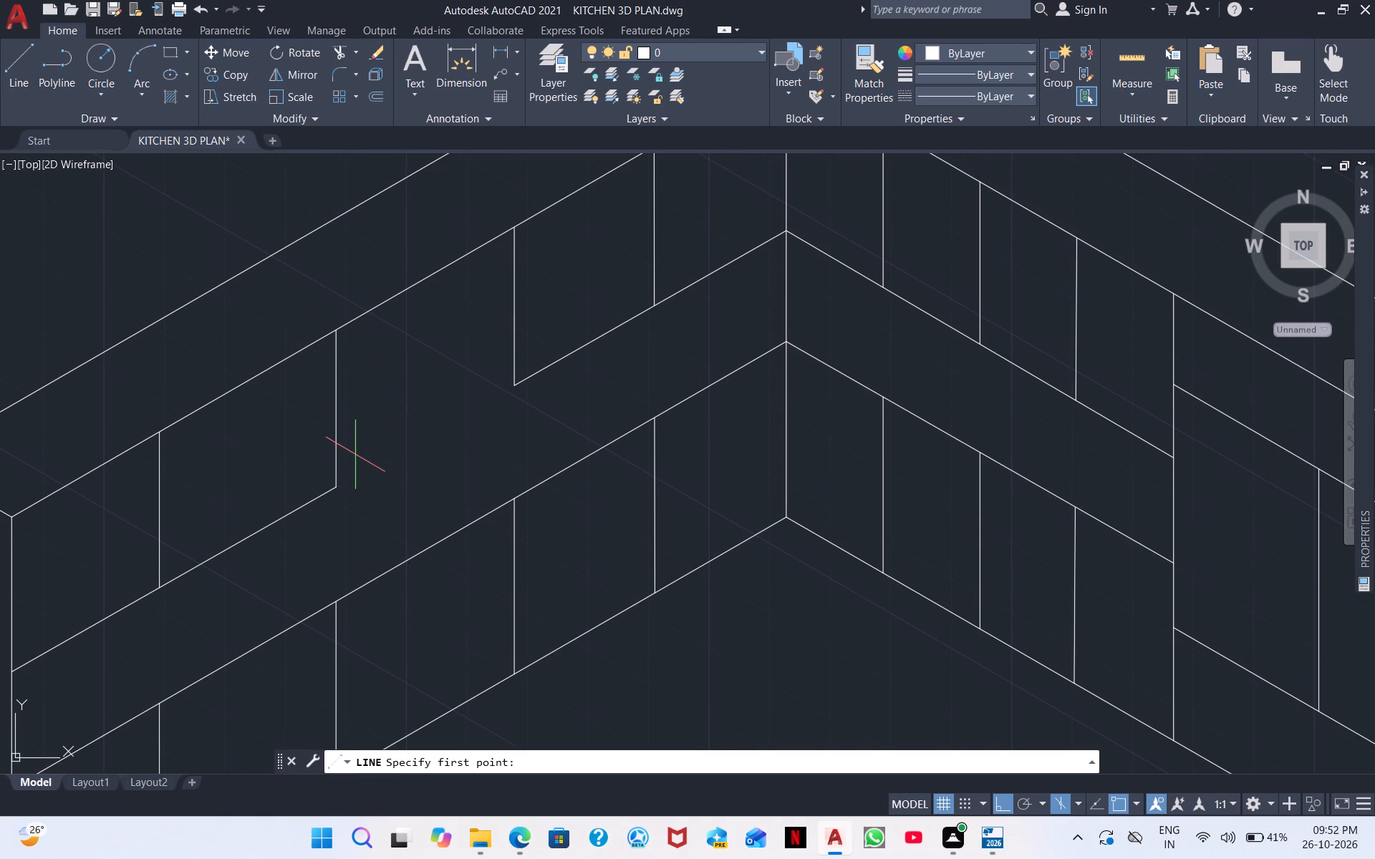
{"action": "left_click", "coordinate": [338, 447]}
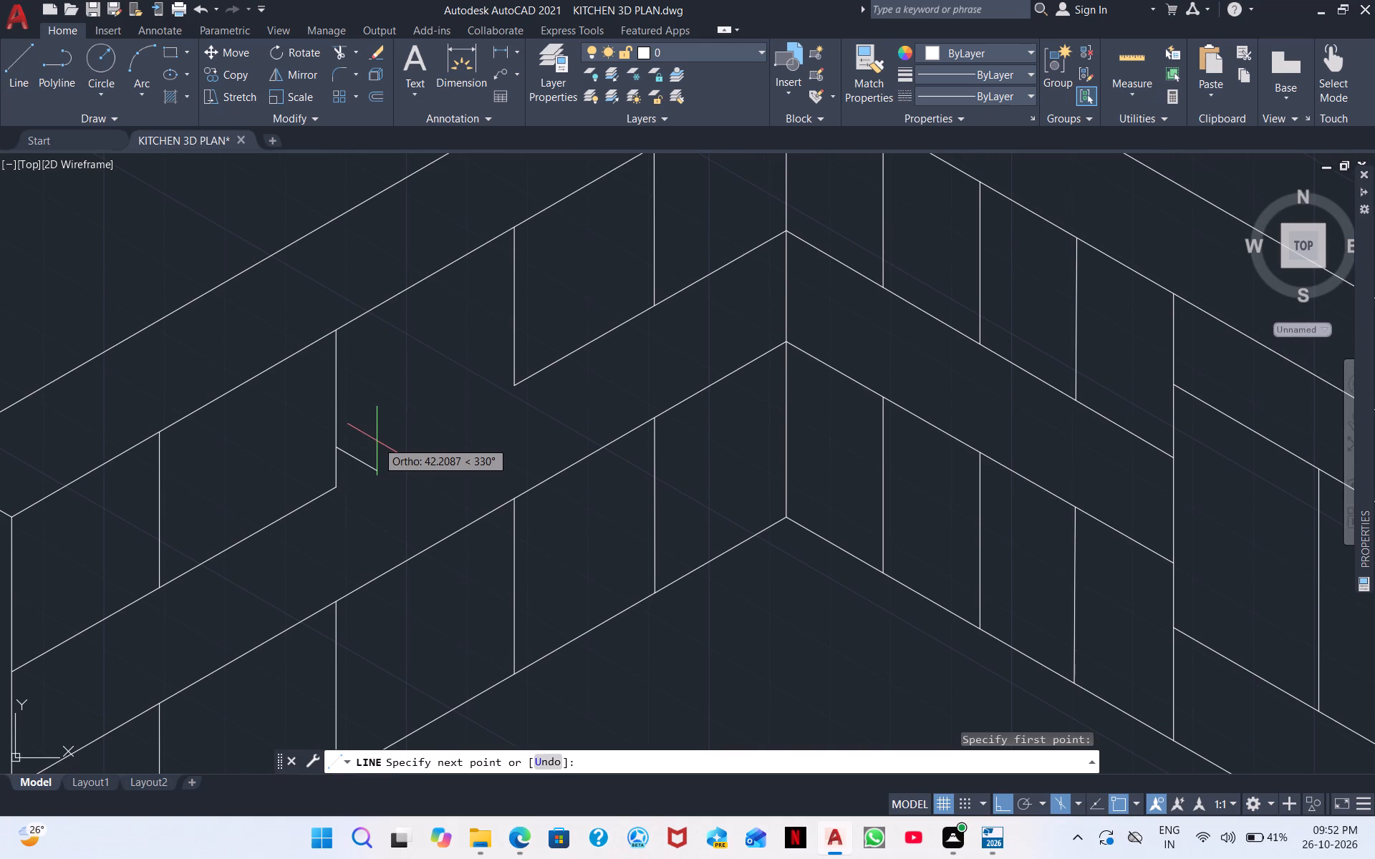
{"action": "key", "text": "ctrl+F5"}
{"action": "left_click", "coordinate": [511, 346], "text": "ctrl"}
{"action": "key", "text": "Escape"}
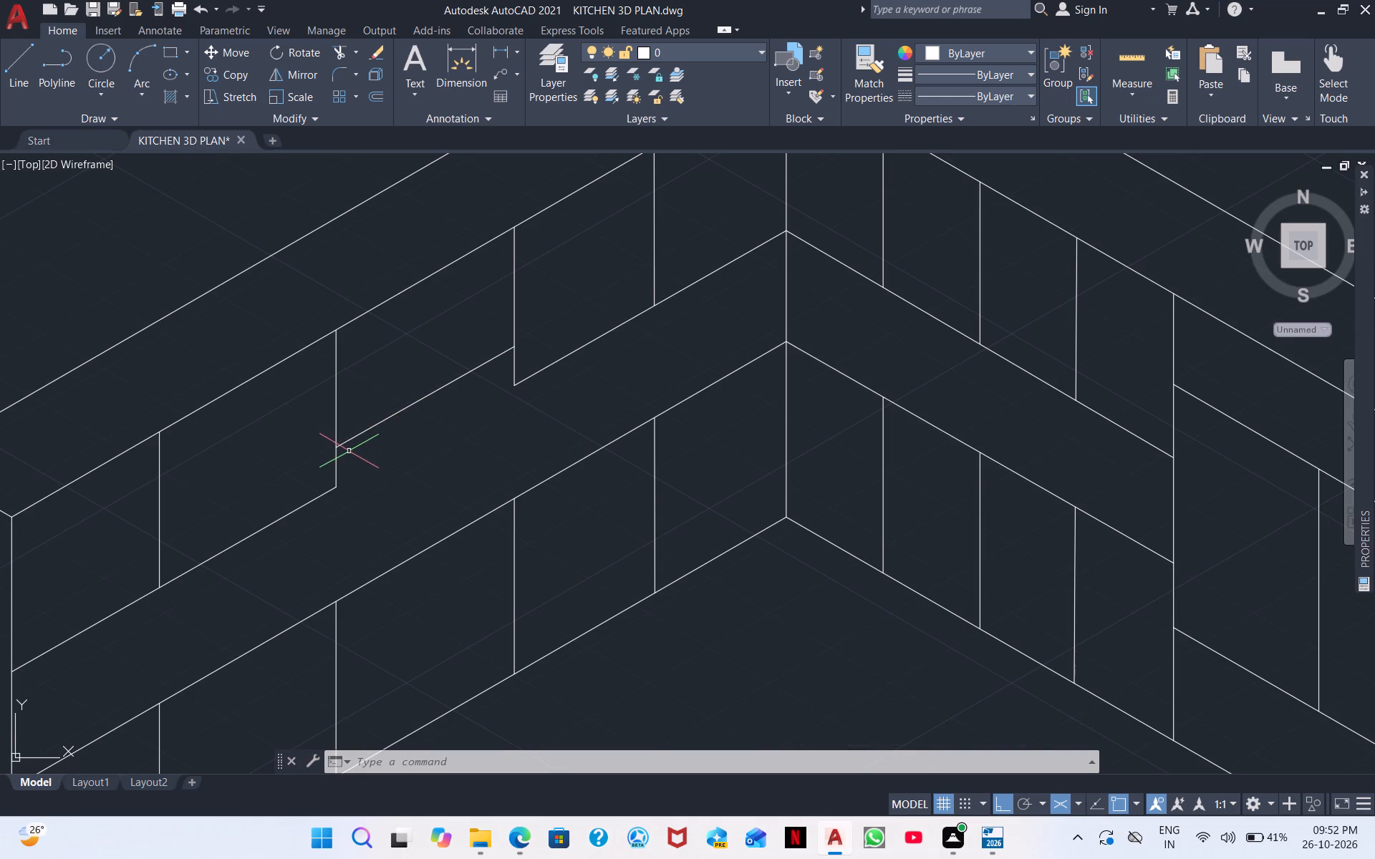
Draw the appliance's projecting base in isometric lines from the shortened cabinet's bottom corners, with a projection of about 34 units and a parallel front edge.
{"action": "left_click", "coordinate": [23, 84]}
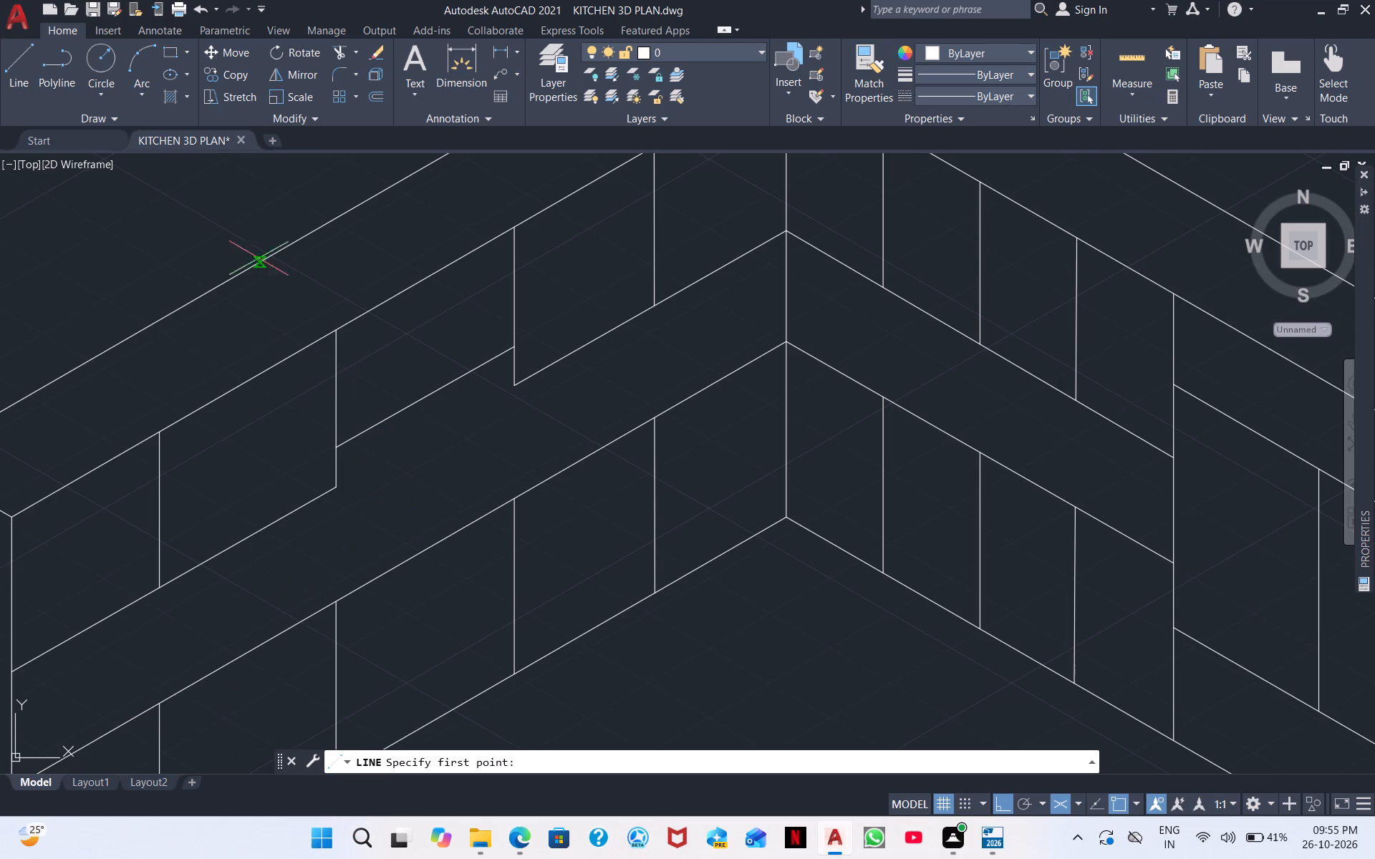
{"action": "left_click", "coordinate": [21, 64]}
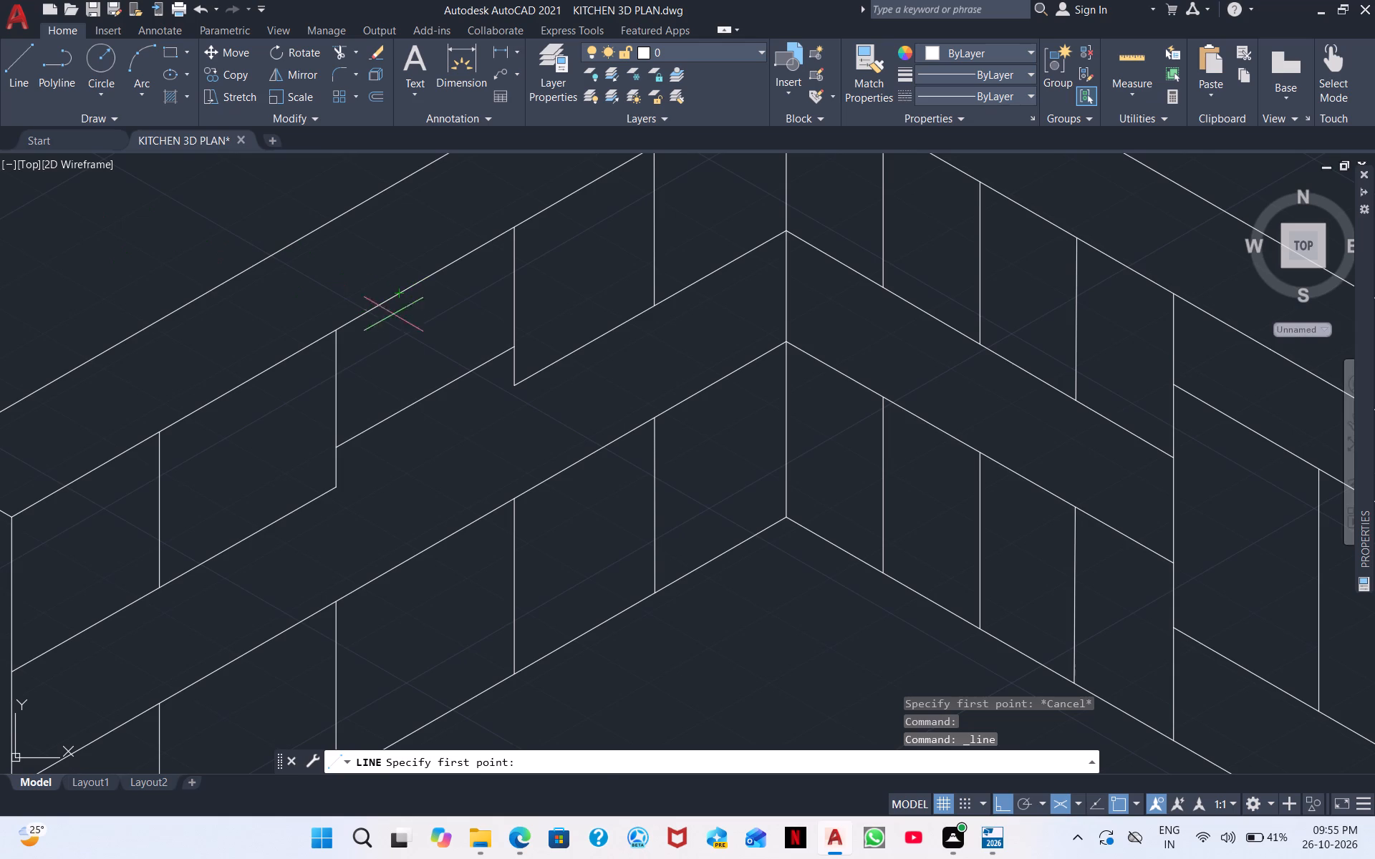
{"action": "key", "text": "F5"}
{"action": "left_click_drag", "start_coordinate": [332, 445], "coordinate": [345, 442]}
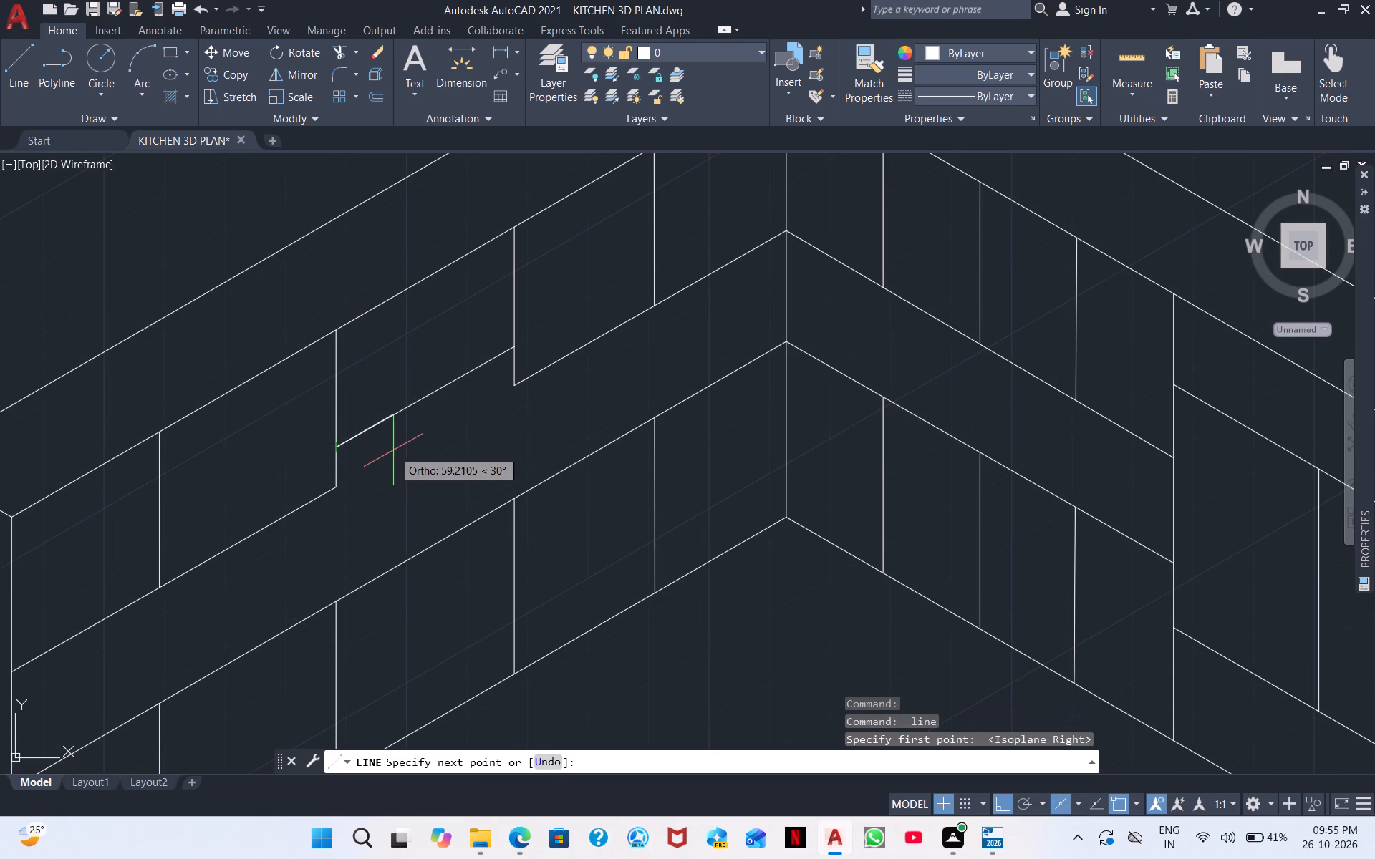
{"action": "key", "text": "F5"}
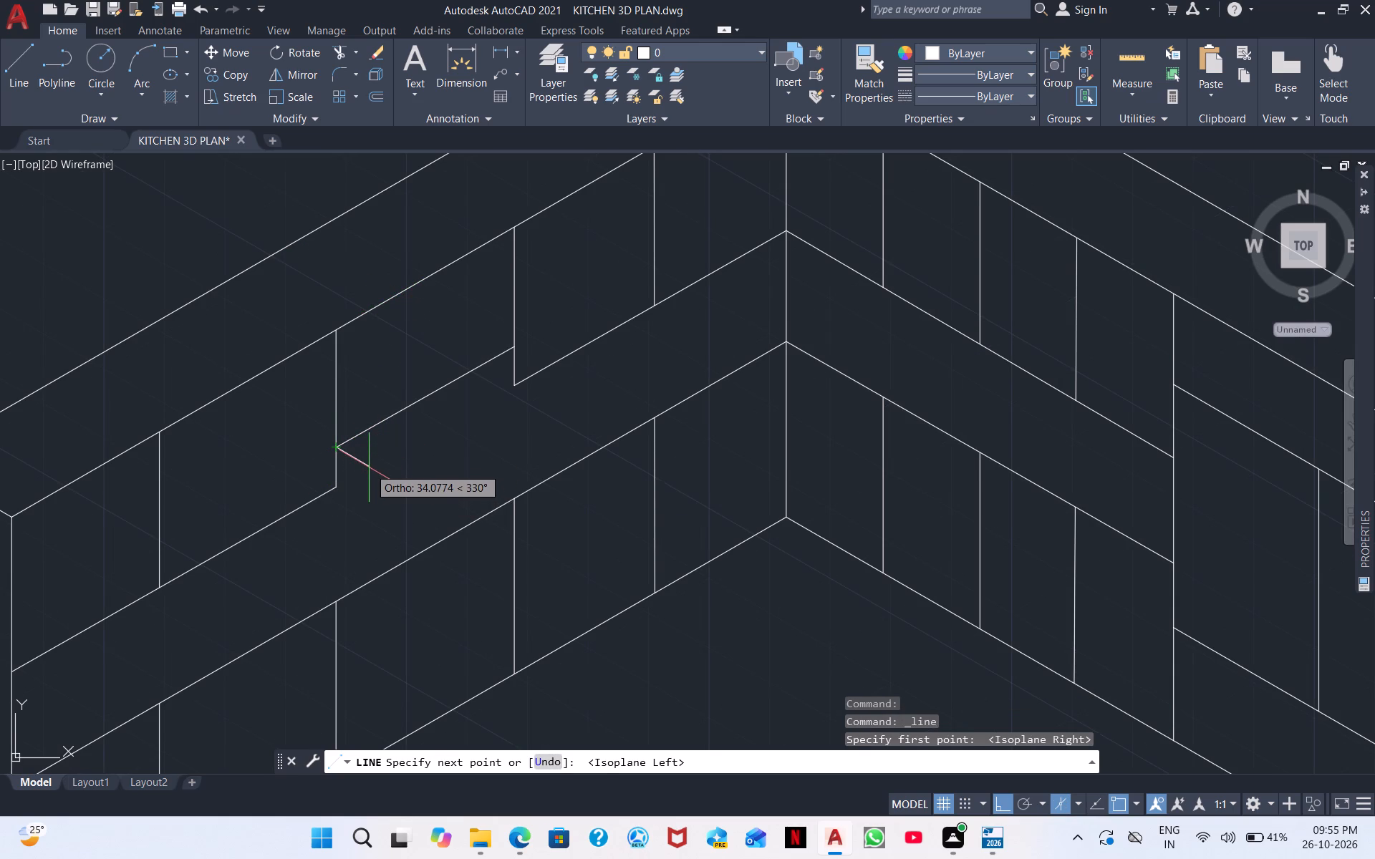
{"action": "left_click", "coordinate": [369, 467]}
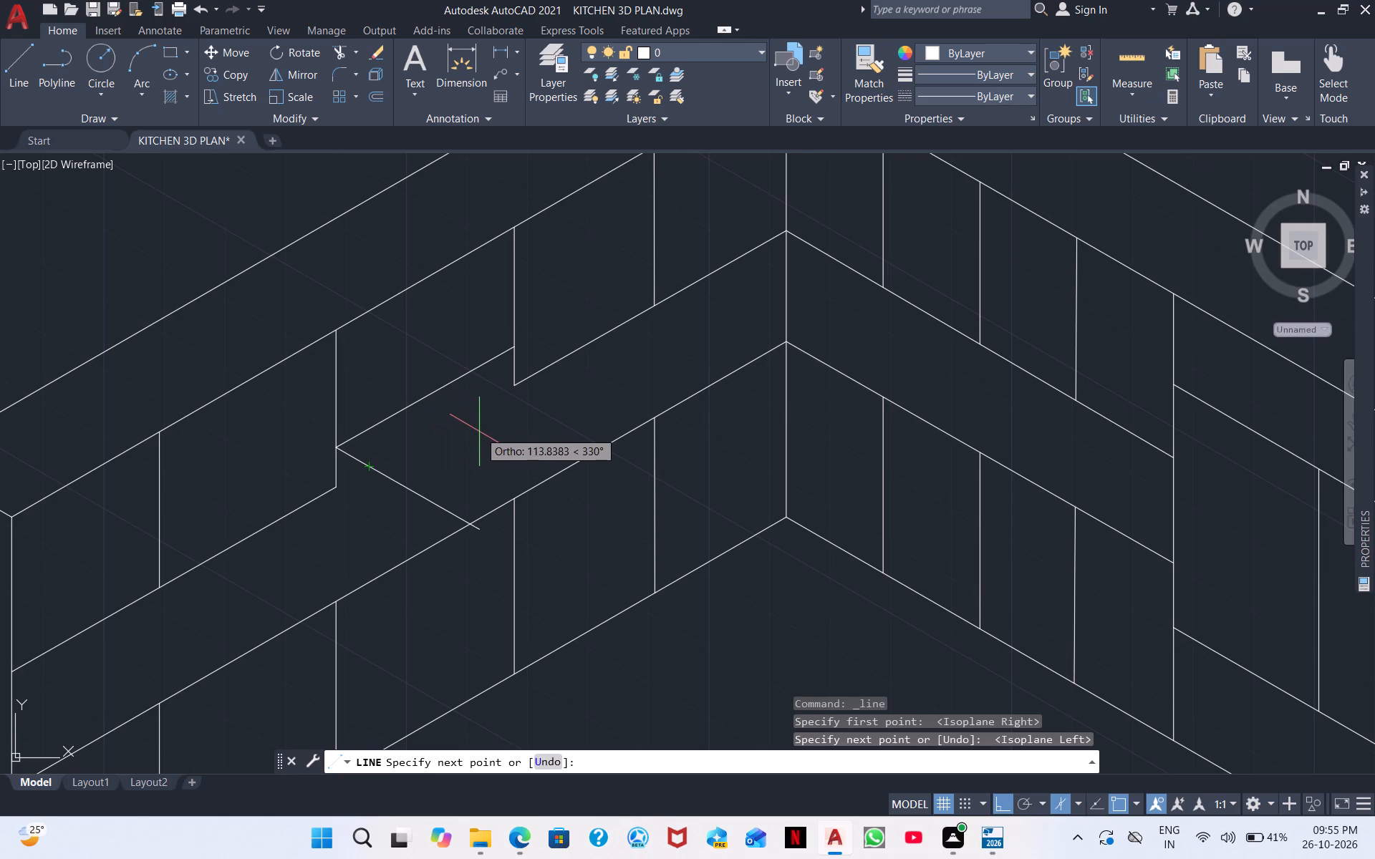
{"action": "key", "text": "F5"}
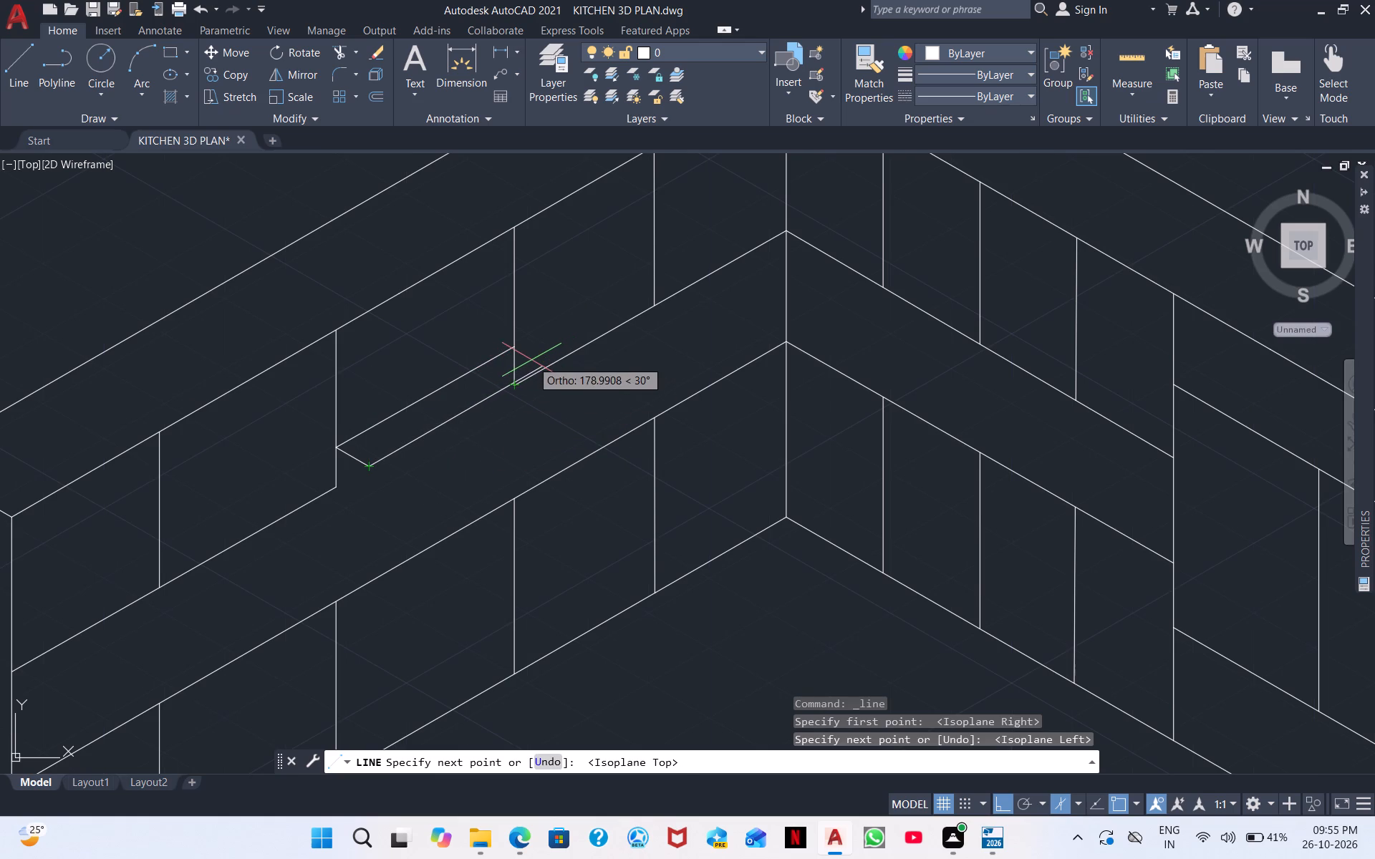
{"action": "scroll", "coordinate": [551, 348], "scroll_direction": "up", "scroll_amount": 3}
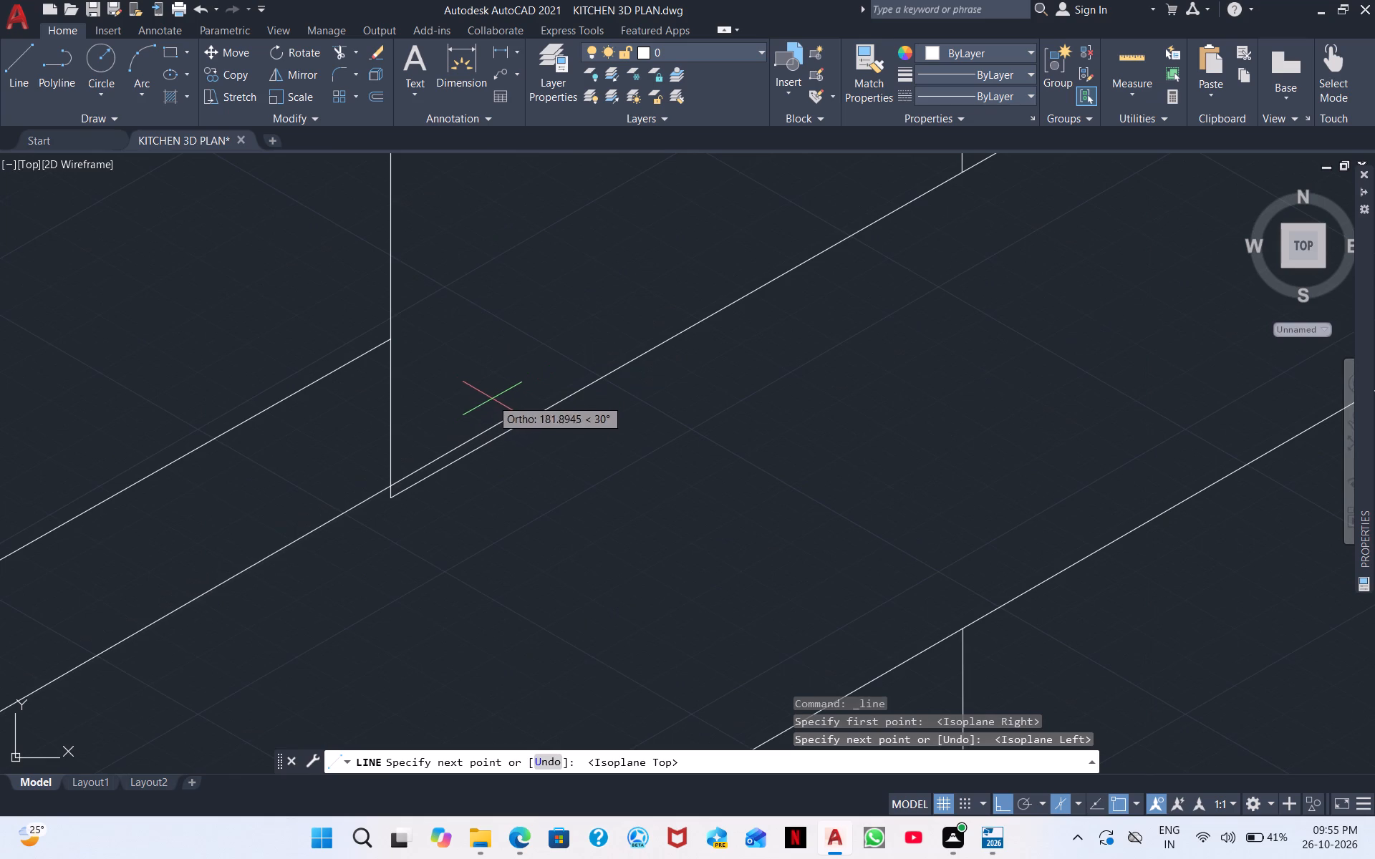
{"action": "left_click", "coordinate": [498, 392]}
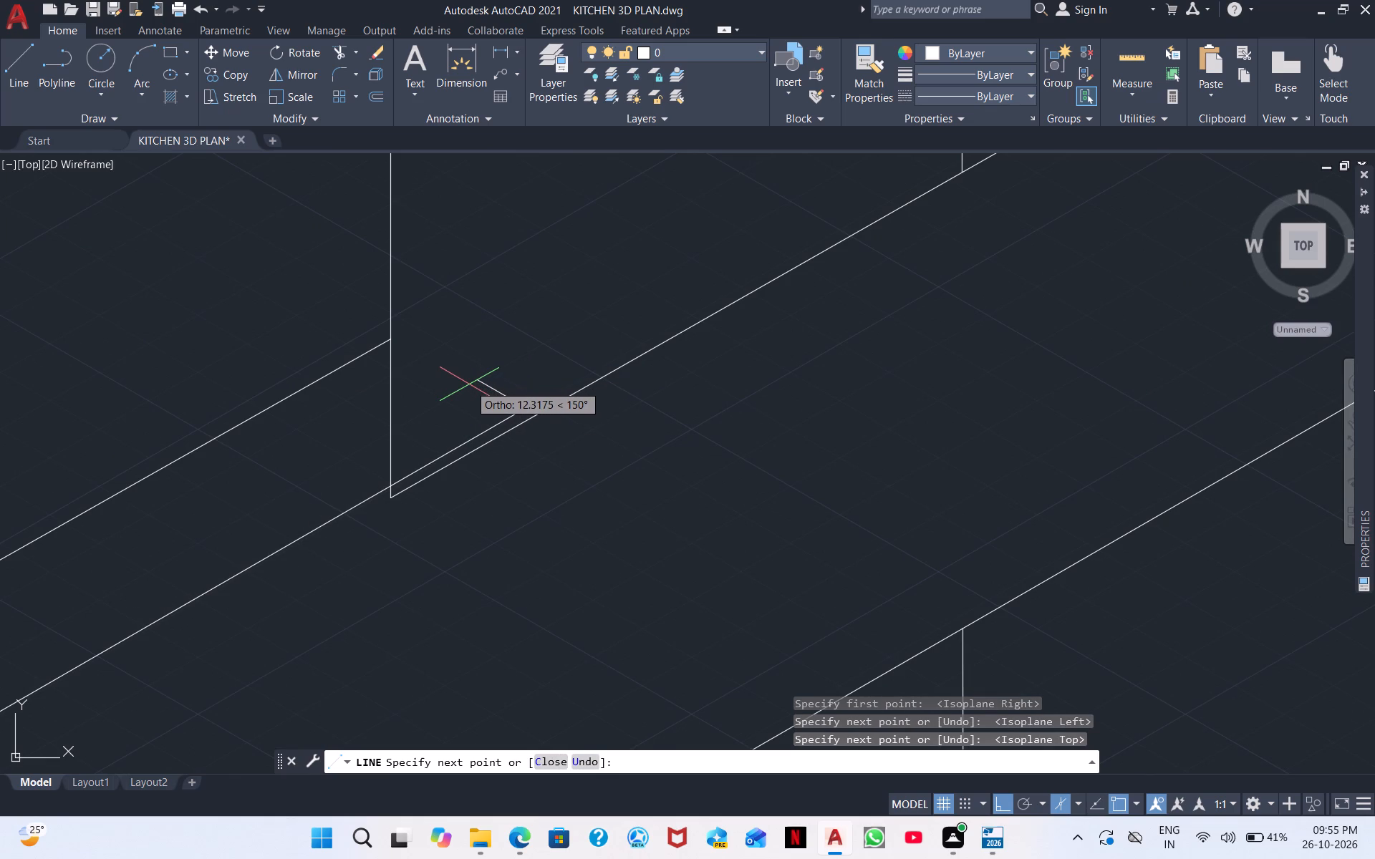
{"action": "key", "text": "ctrl+F5"}
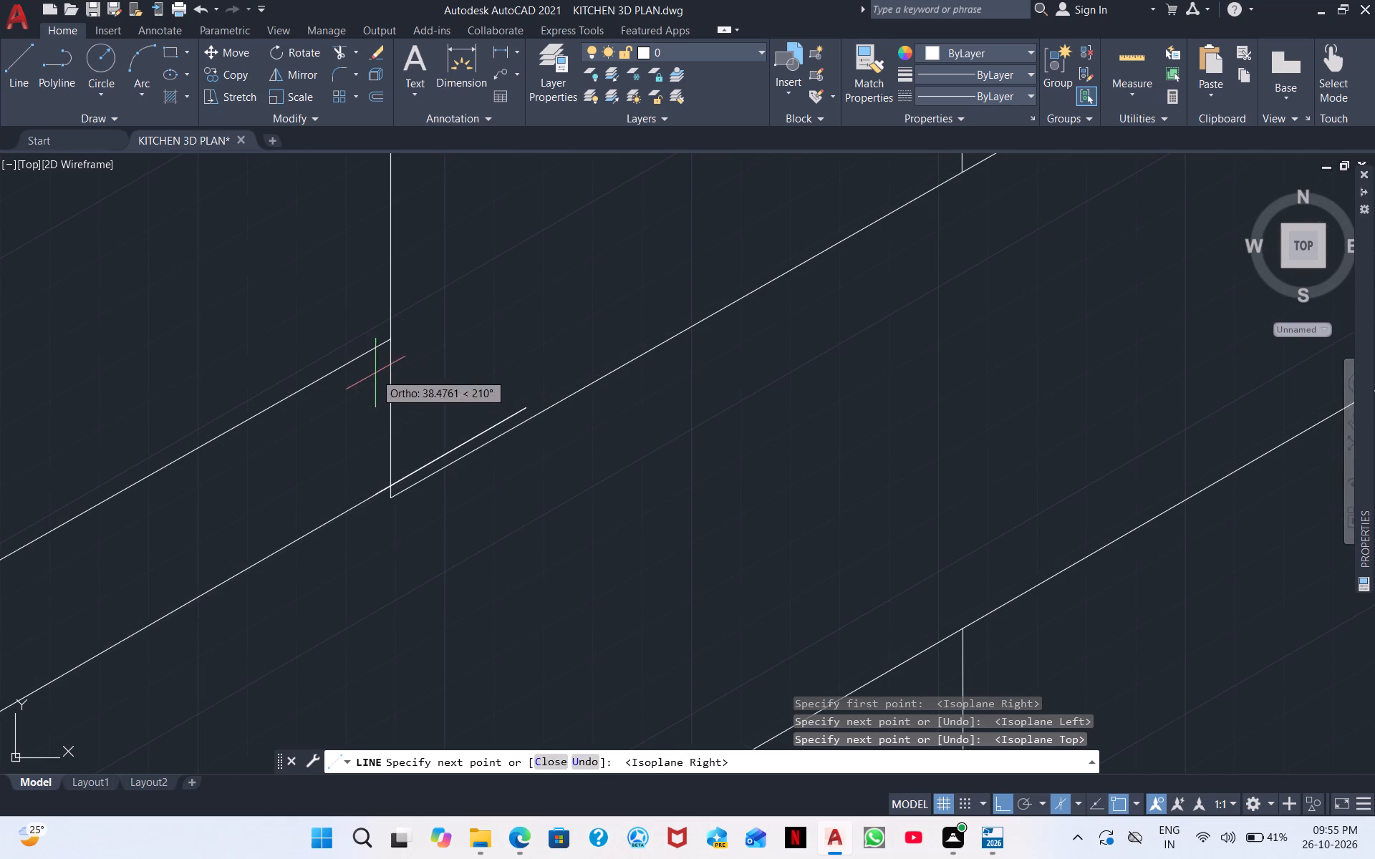
{"action": "left_click", "coordinate": [390, 341]}
{"action": "scroll", "coordinate": [420, 360], "scroll_direction": "down", "scroll_amount": 2}
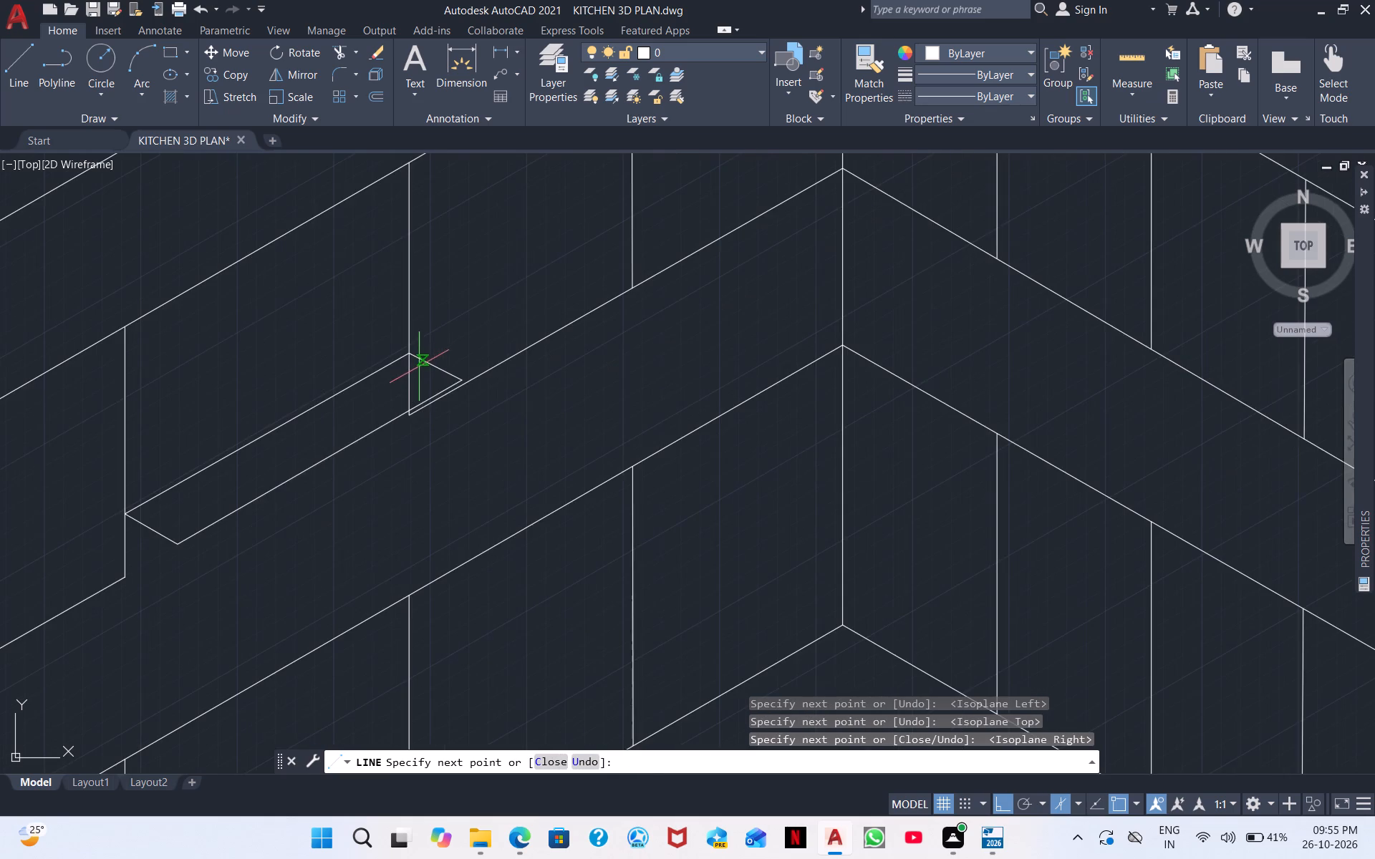
{"action": "middle_click_drag", "start_coordinate": [419, 382], "coordinate": [633, 357]}
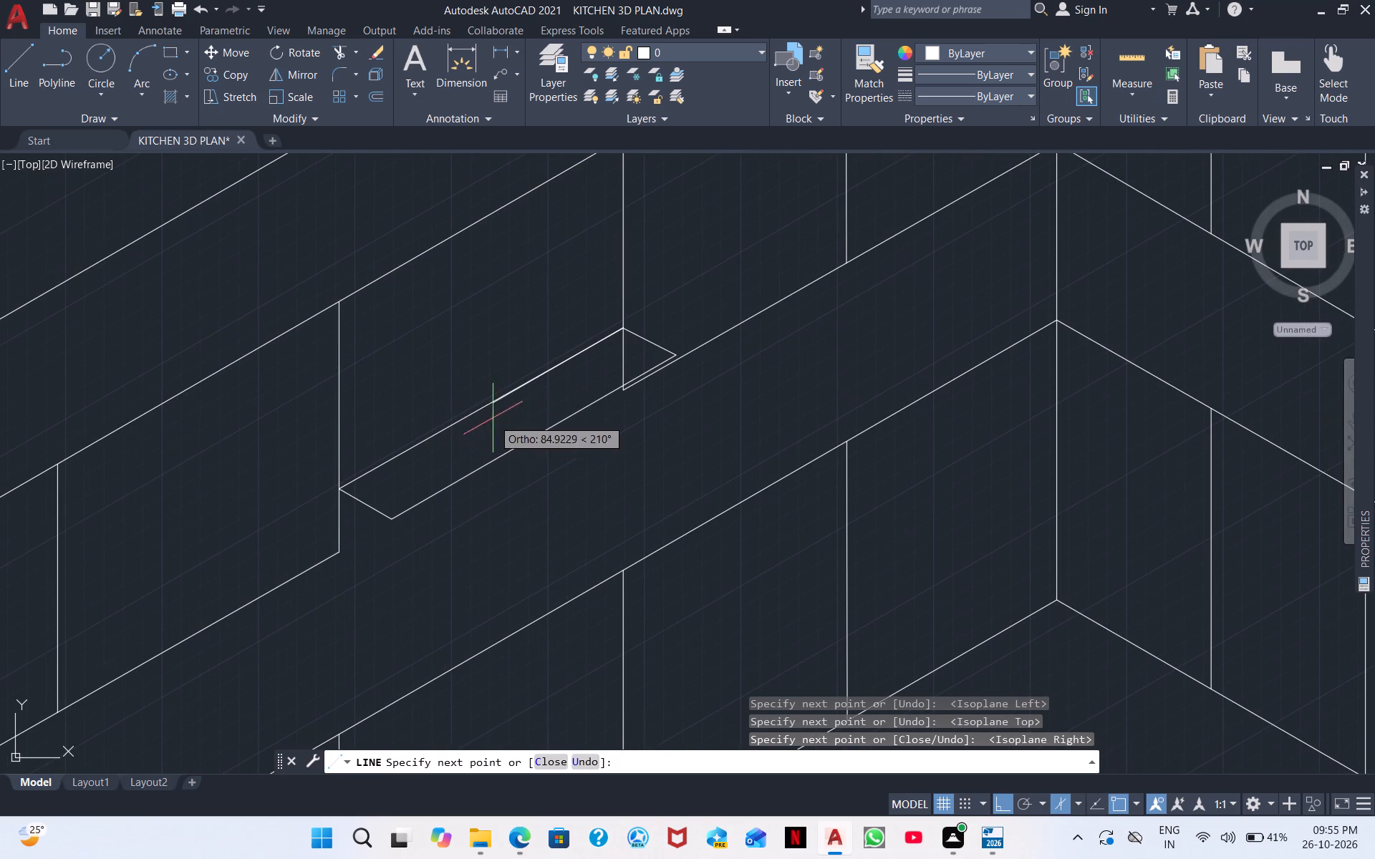
{"action": "key", "text": "Escape"}
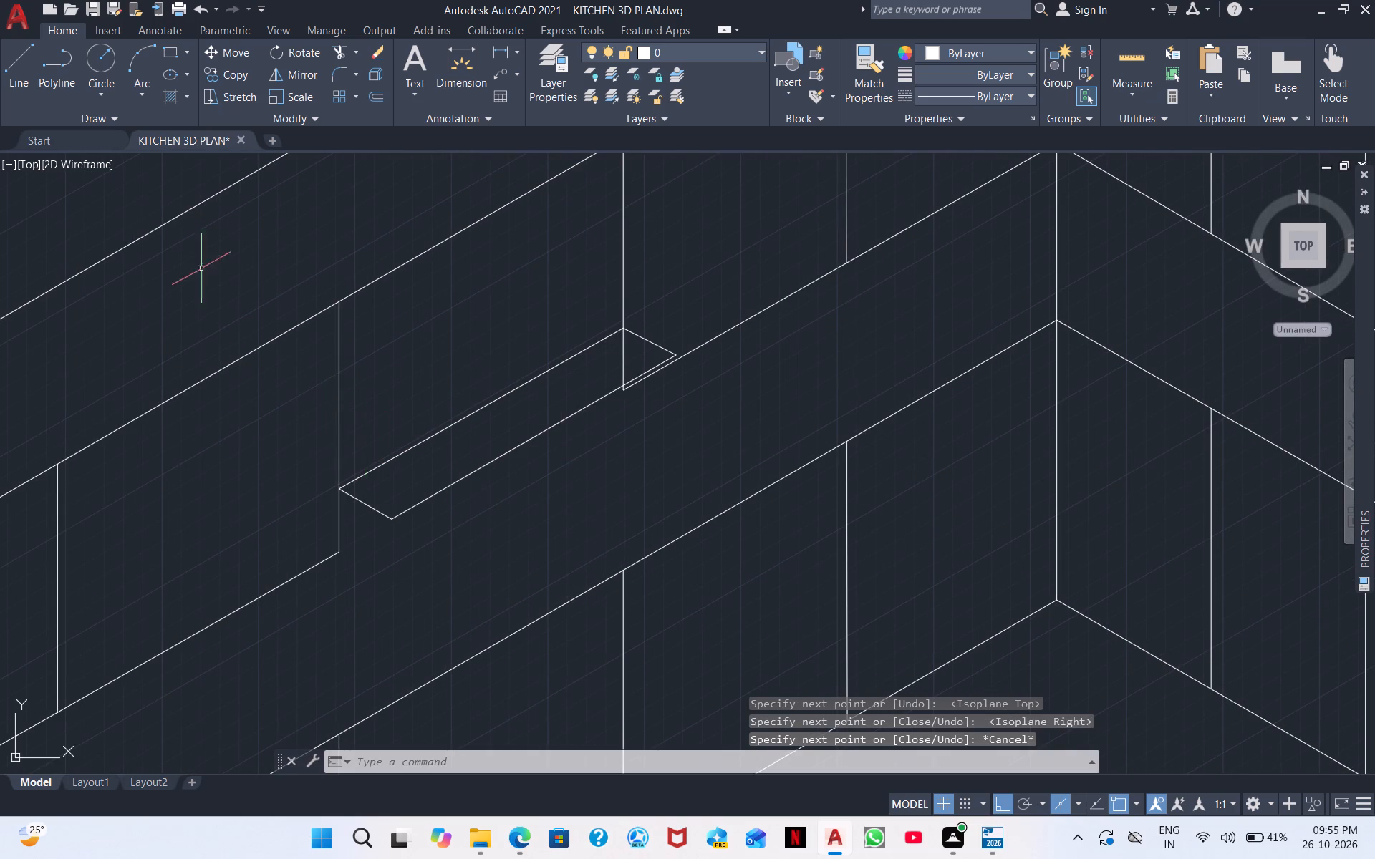
Draw the appliance's sloping end edges from both front corners up to the cabinet verticals, joined by a top edge above the shortened cabinet's bottom line.
{"action": "left_click", "coordinate": [23, 67]}
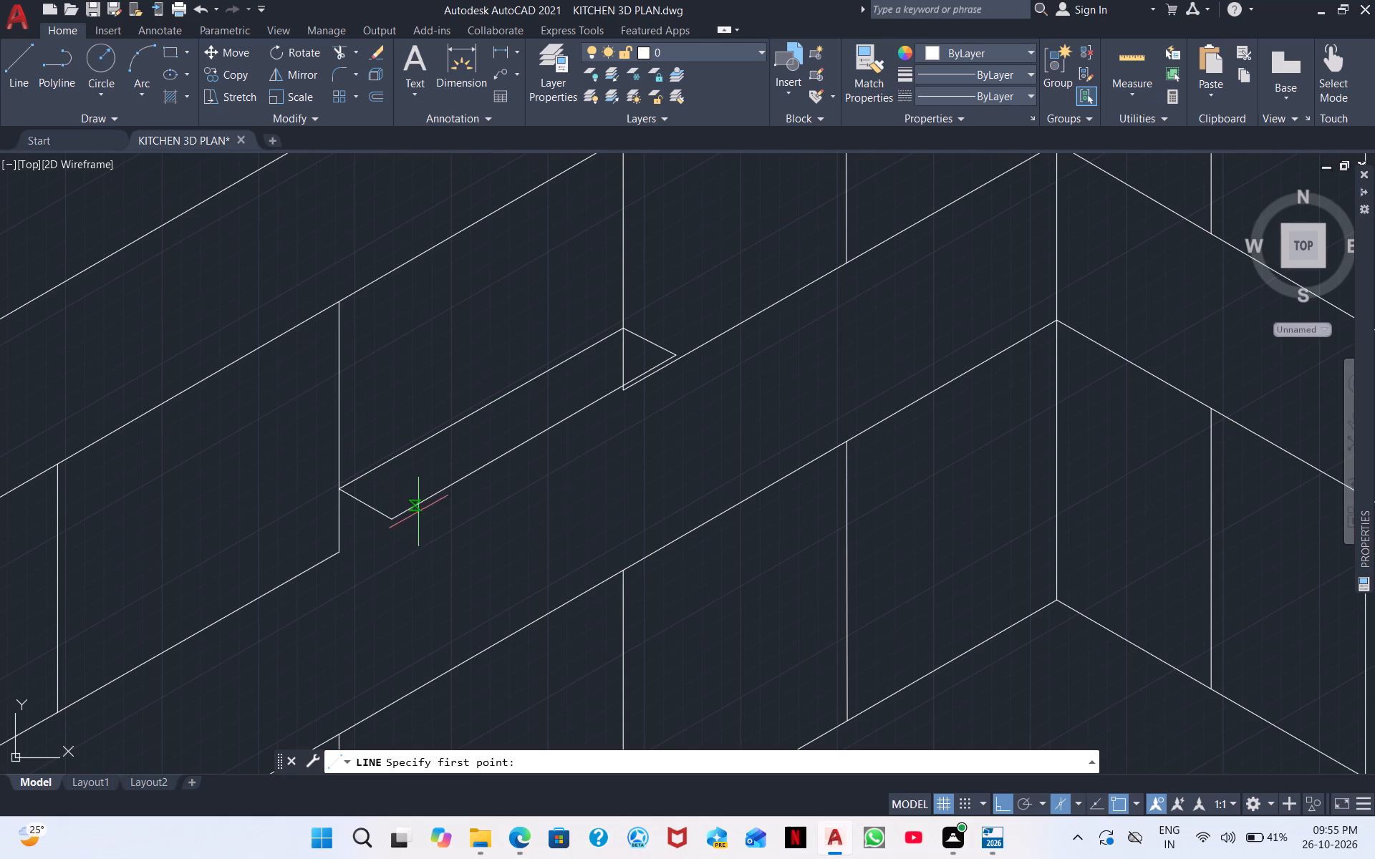
{"action": "left_click", "coordinate": [396, 511]}
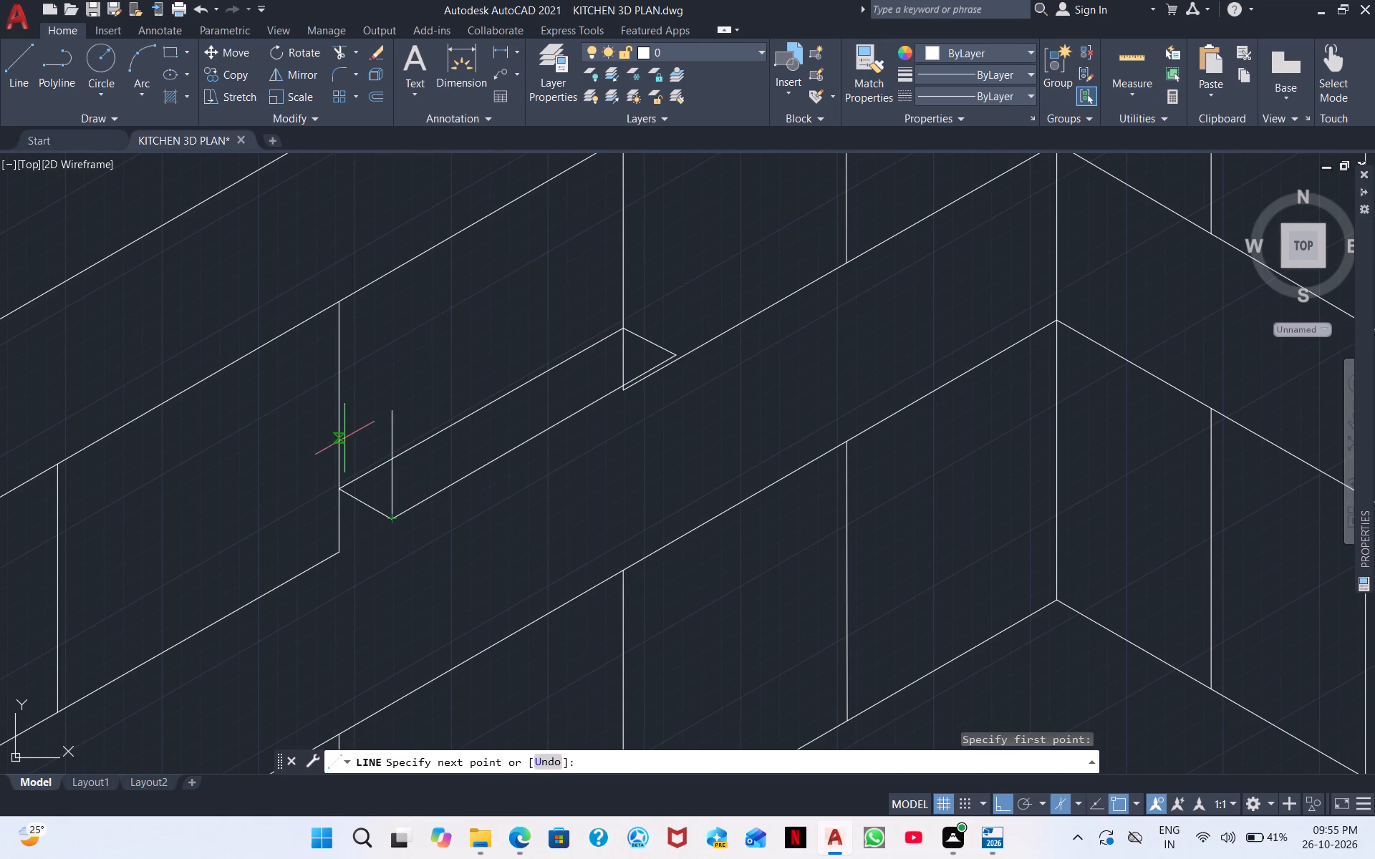
{"action": "left_click", "coordinate": [336, 446]}
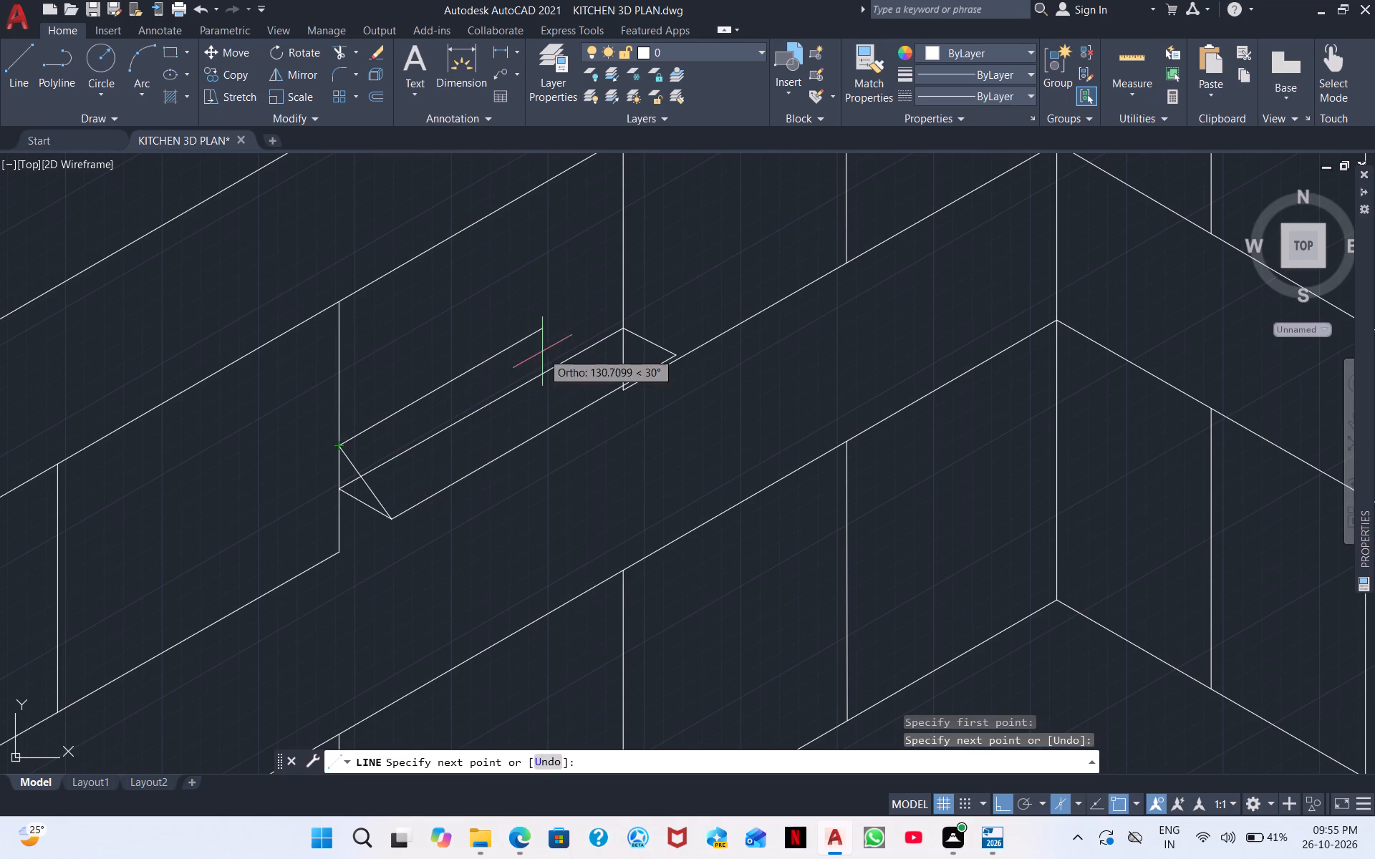
{"action": "left_click", "coordinate": [624, 291]}
{"action": "left_click", "coordinate": [672, 346]}
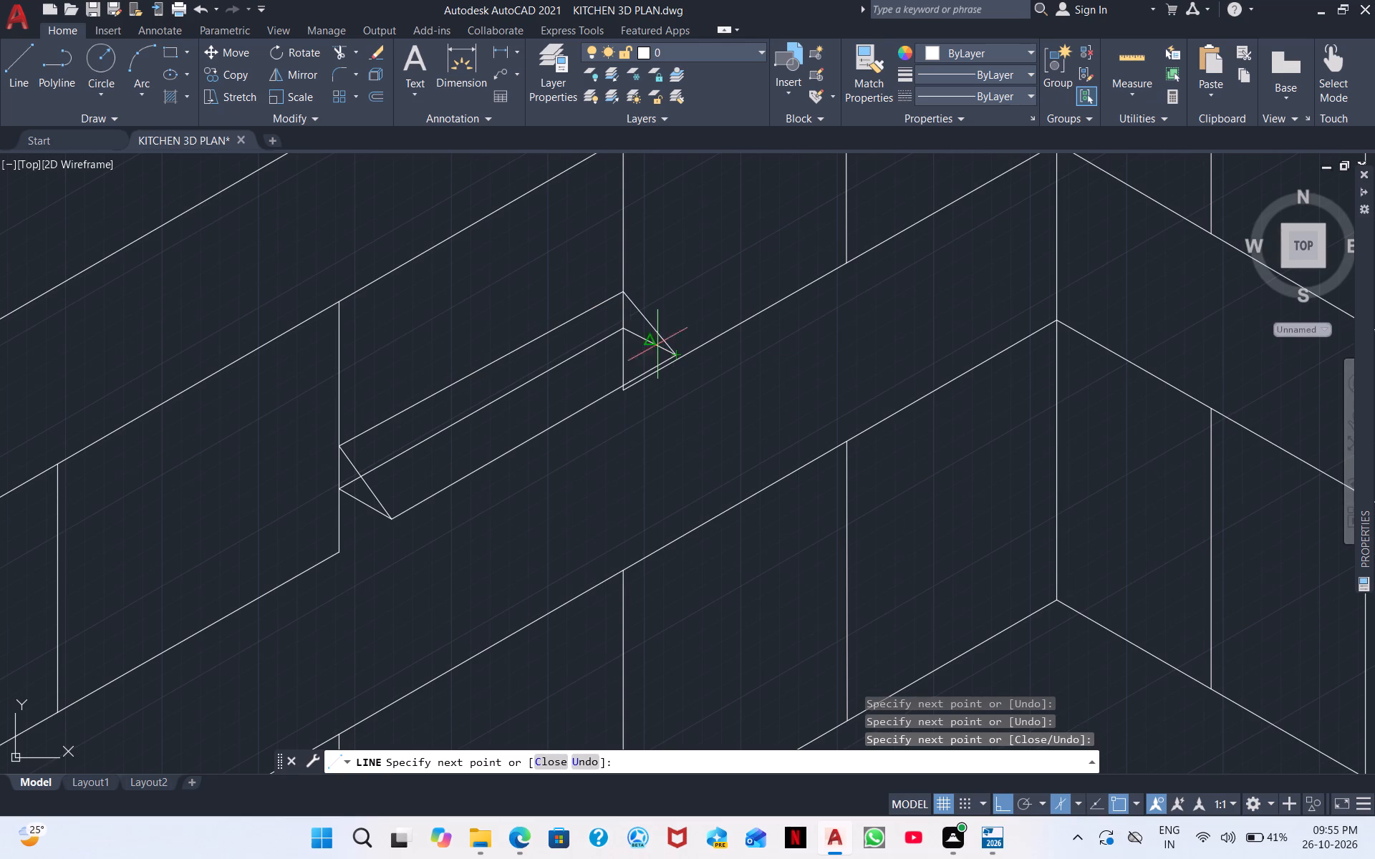
{"action": "right_click", "coordinate": [560, 404]}
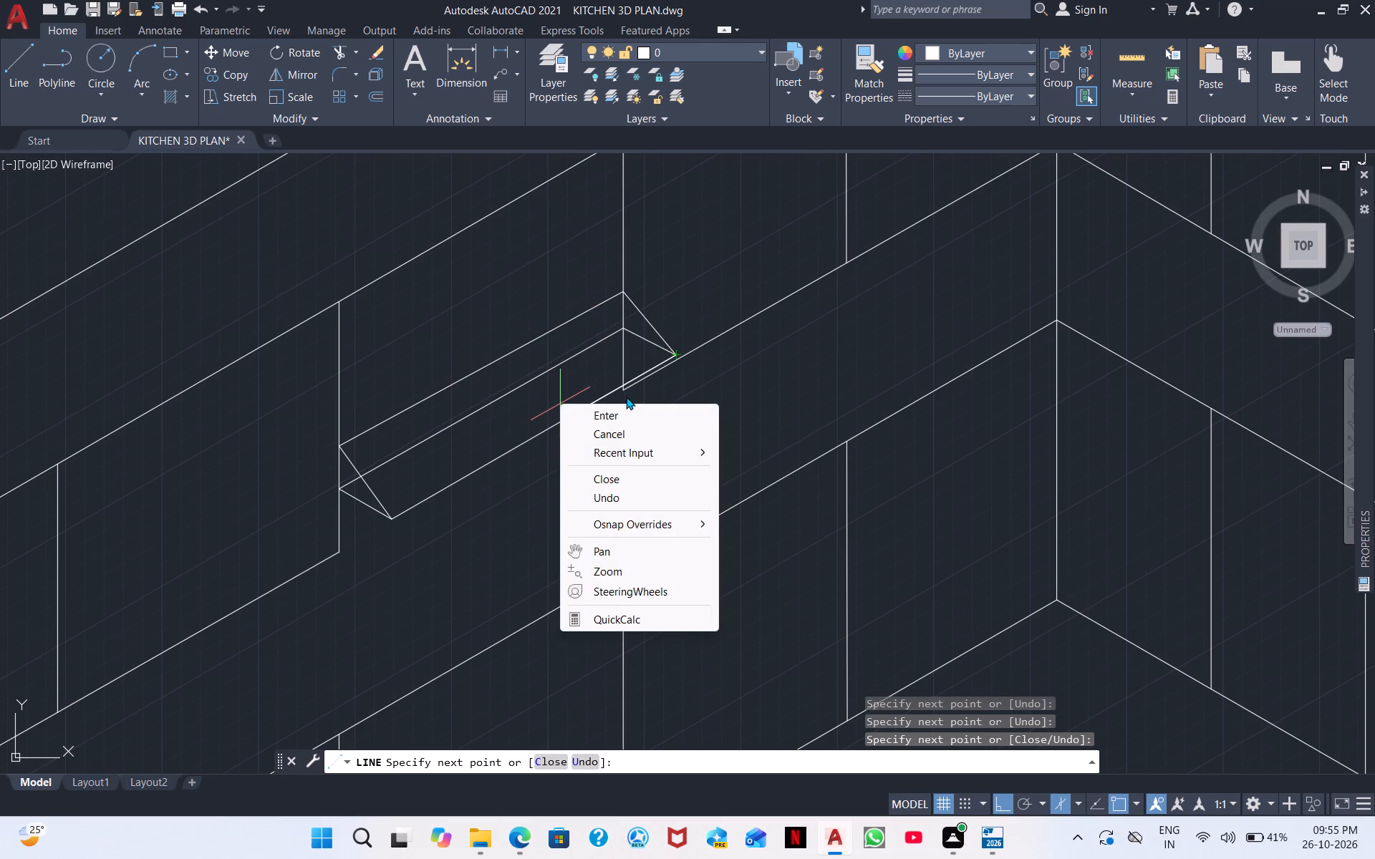
{"action": "left_click", "coordinate": [632, 419]}
Draw a line just above the appliance's front edge and parallel to it, joining the two sloping end edges.
{"action": "scroll", "coordinate": [375, 454], "scroll_direction": "up", "scroll_amount": 3}
{"action": "right_click_drag", "start_coordinate": [445, 510], "coordinate": [445, 517]}
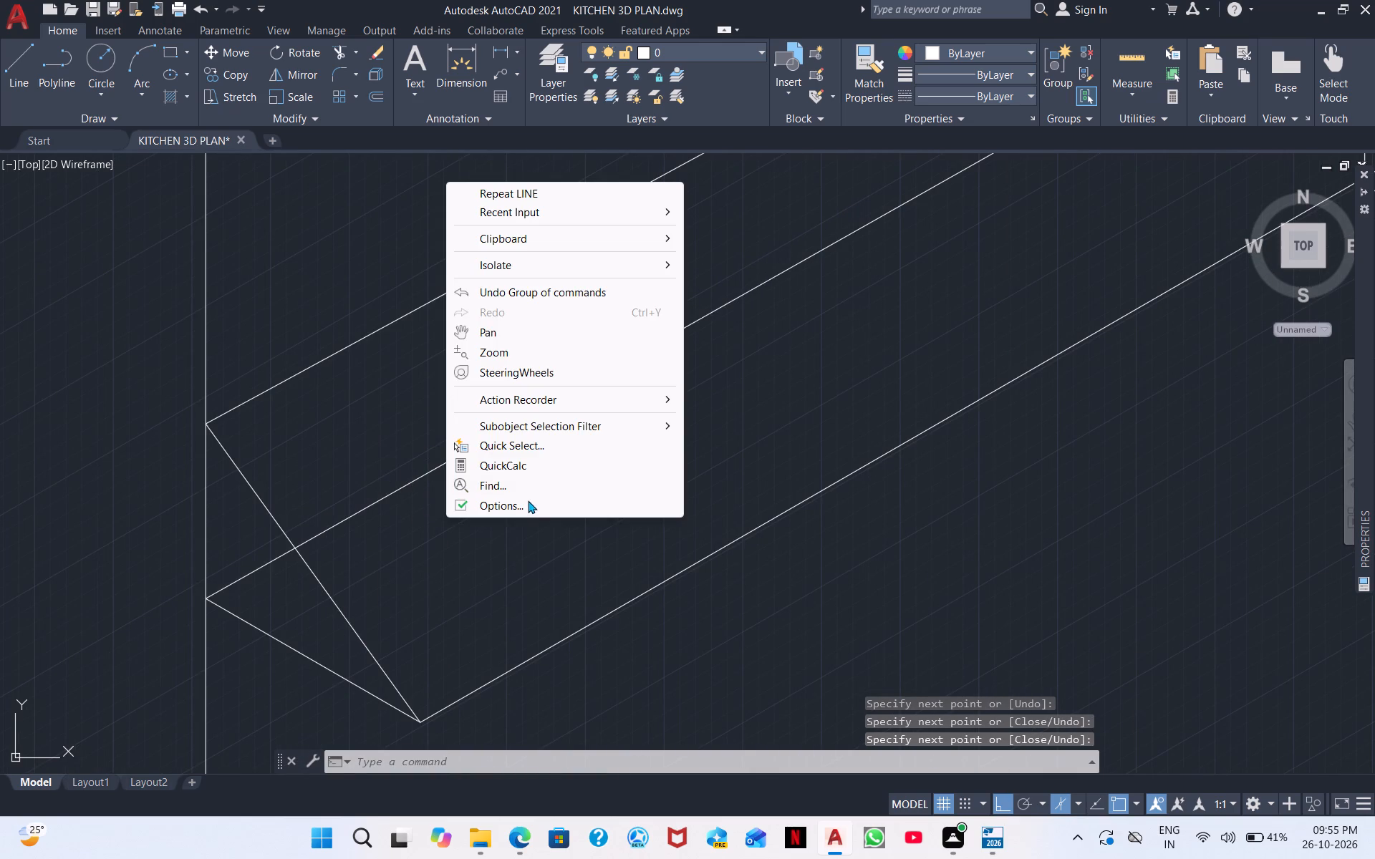
{"action": "left_click", "coordinate": [518, 188]}
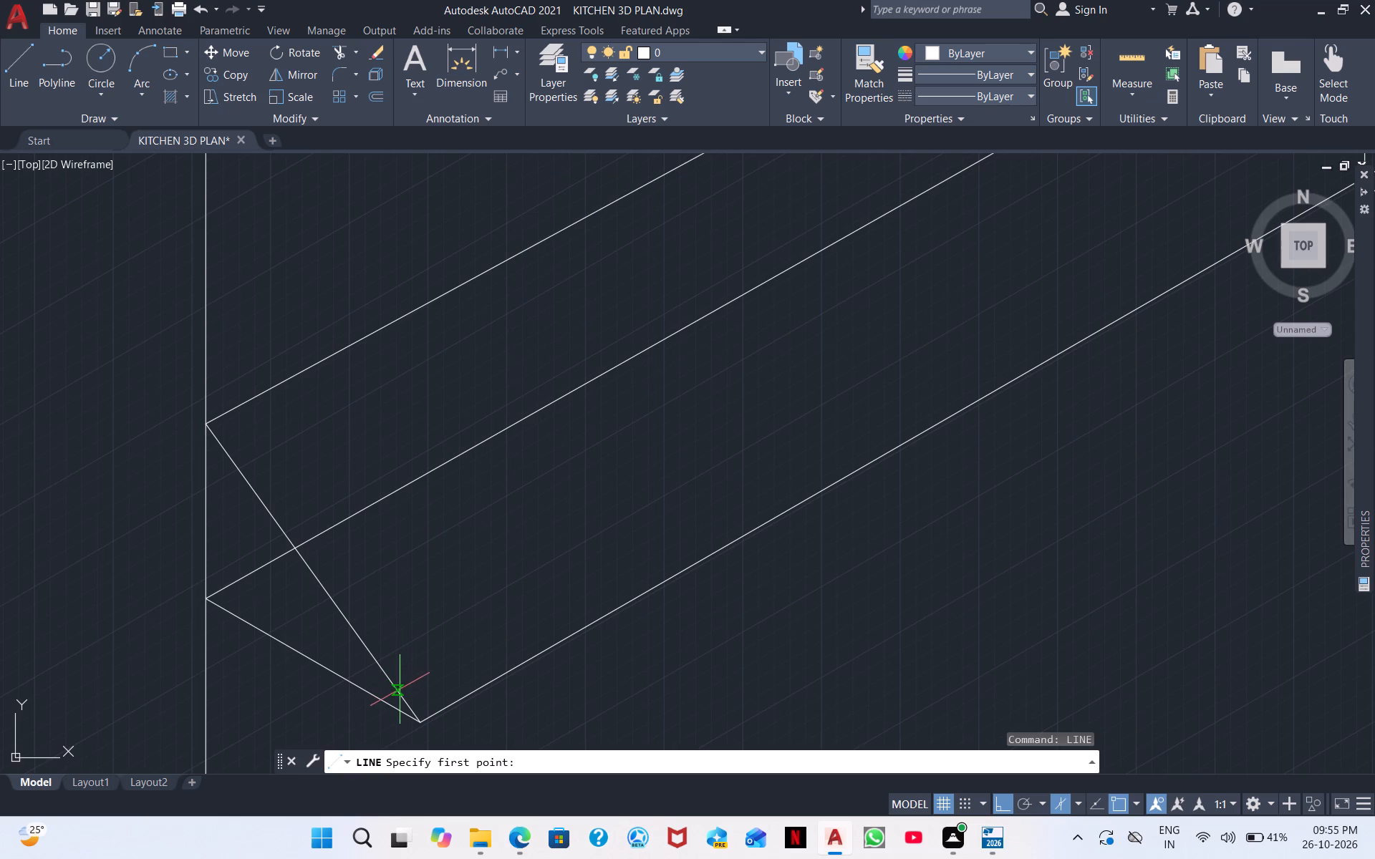
{"action": "left_click", "coordinate": [400, 691]}
{"action": "middle_click_drag", "start_coordinate": [719, 447], "coordinate": [356, 602]}
{"action": "scroll", "coordinate": [529, 499], "scroll_direction": "down", "scroll_amount": 1}
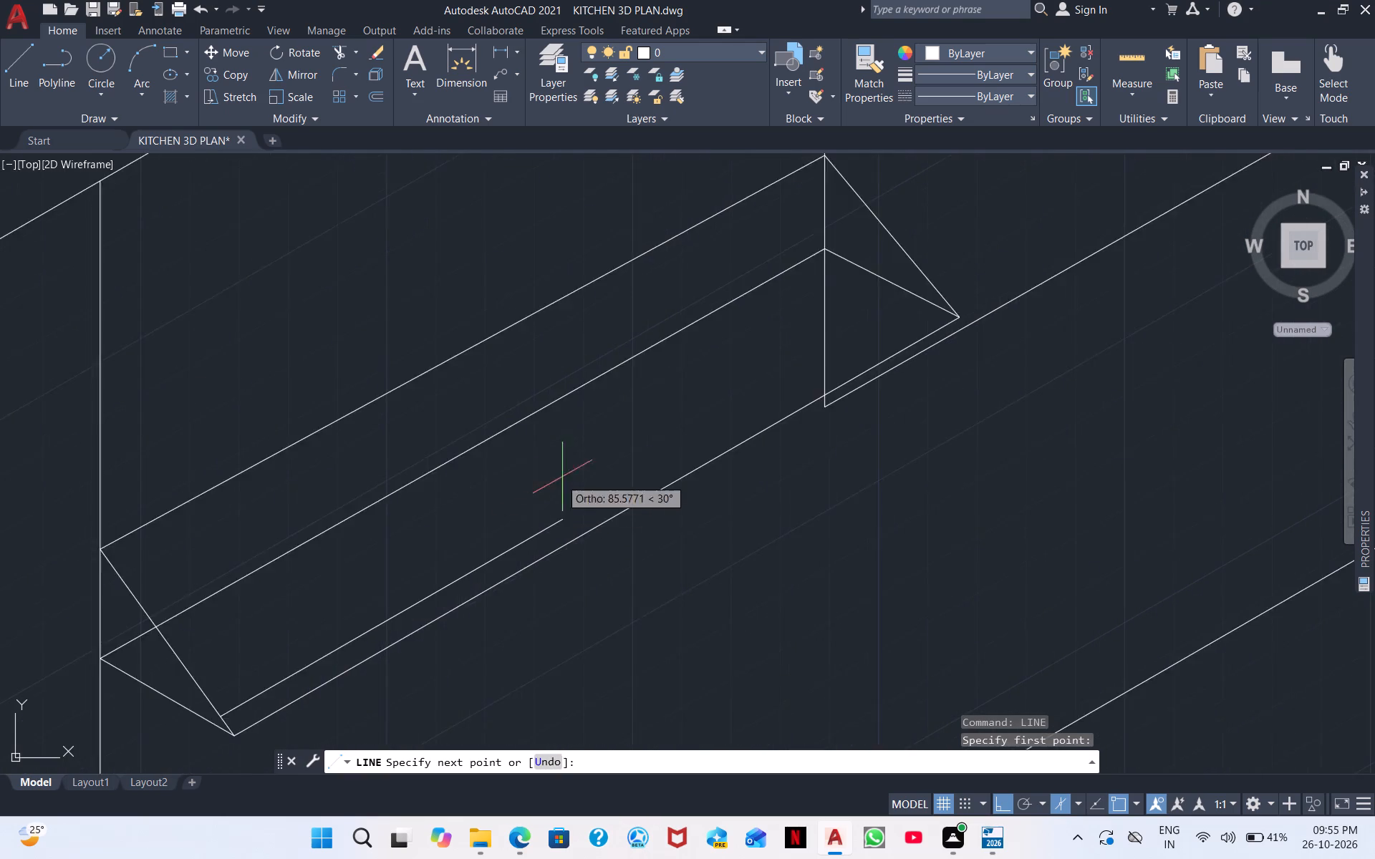
{"action": "scroll", "coordinate": [568, 473], "scroll_direction": "down", "scroll_amount": 1}
{"action": "scroll", "coordinate": [806, 361], "scroll_direction": "up", "scroll_amount": 3}
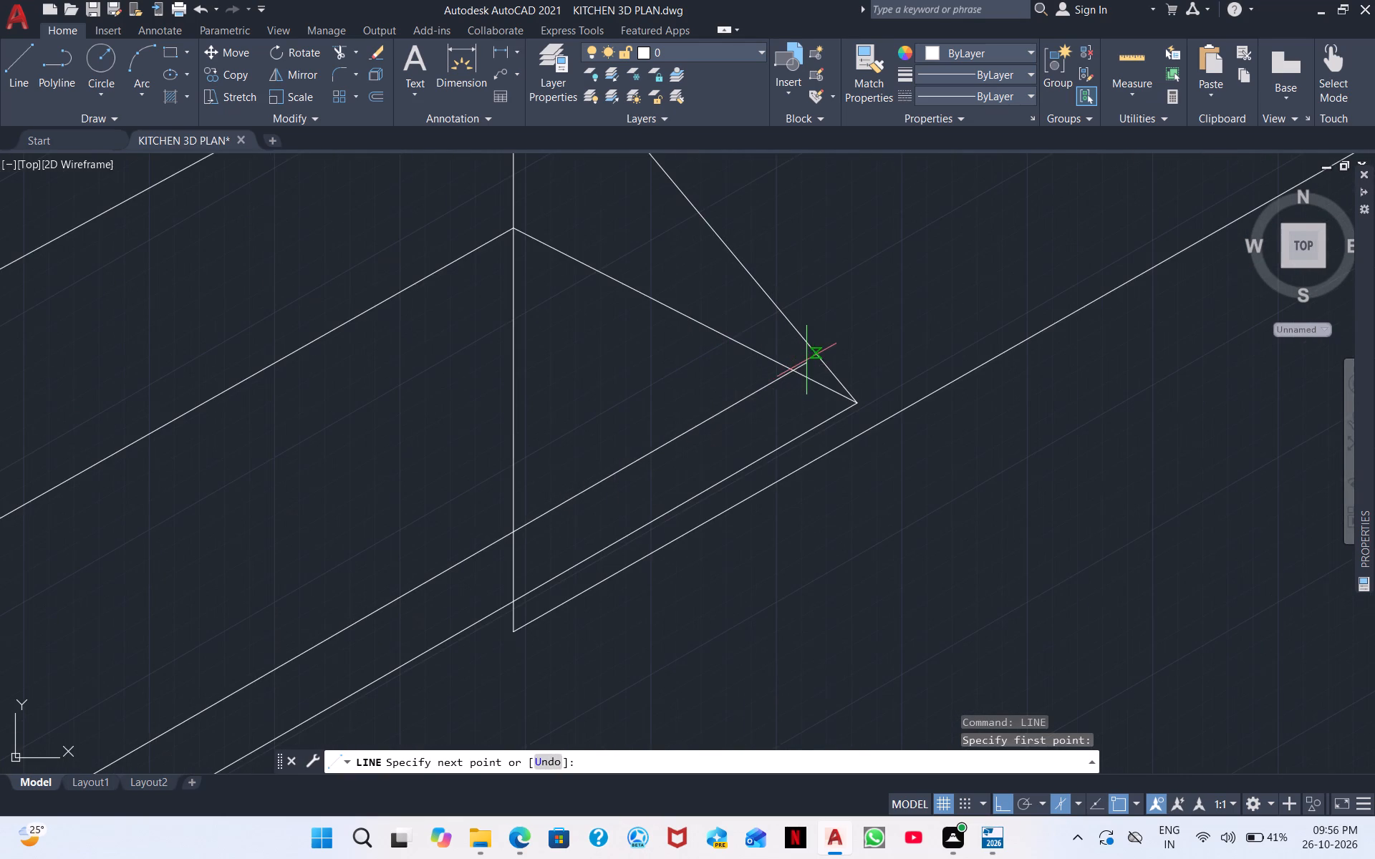
{"action": "left_click", "coordinate": [823, 352]}
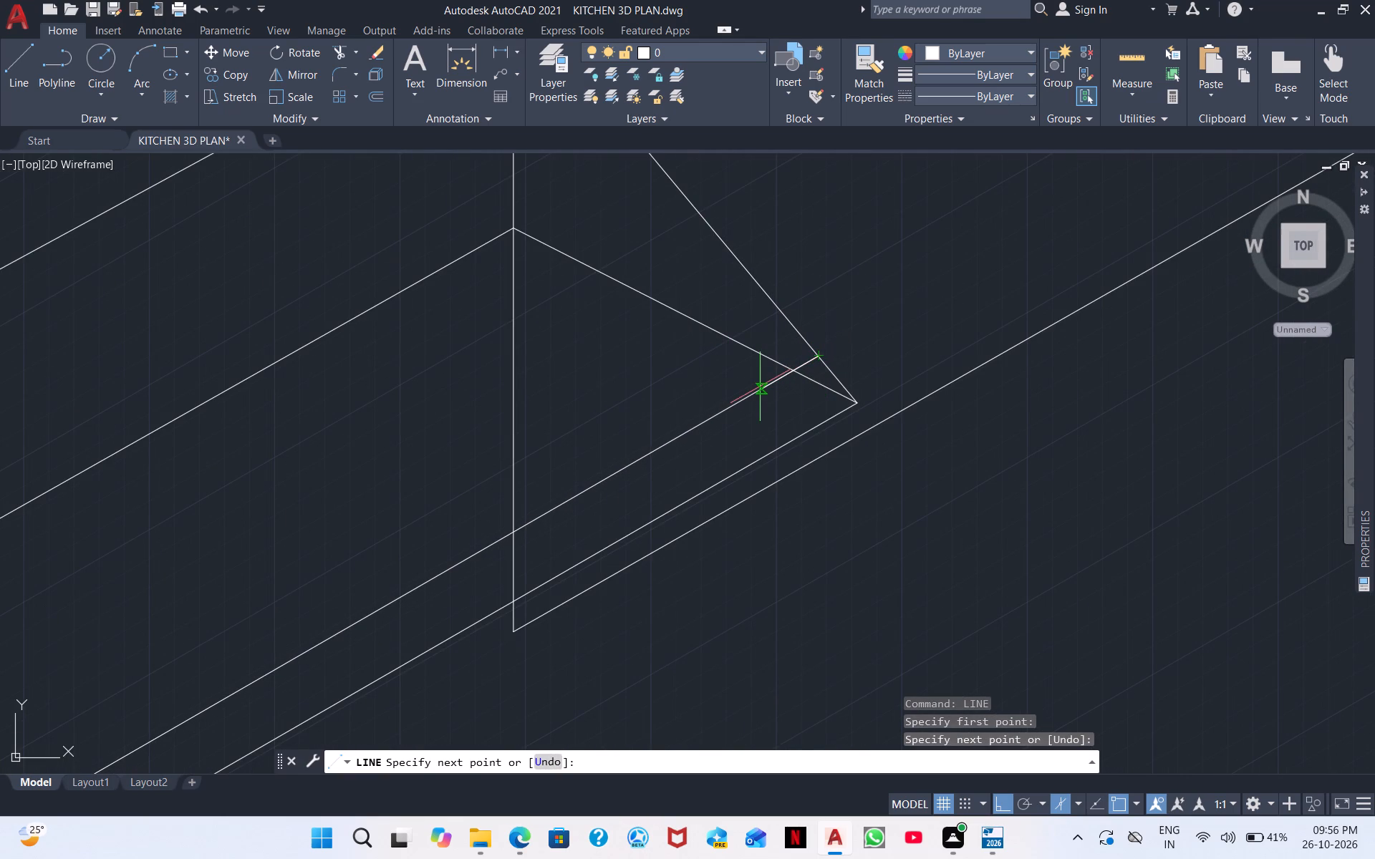
{"action": "right_click", "coordinate": [761, 384]}
{"action": "left_click", "coordinate": [809, 395]}
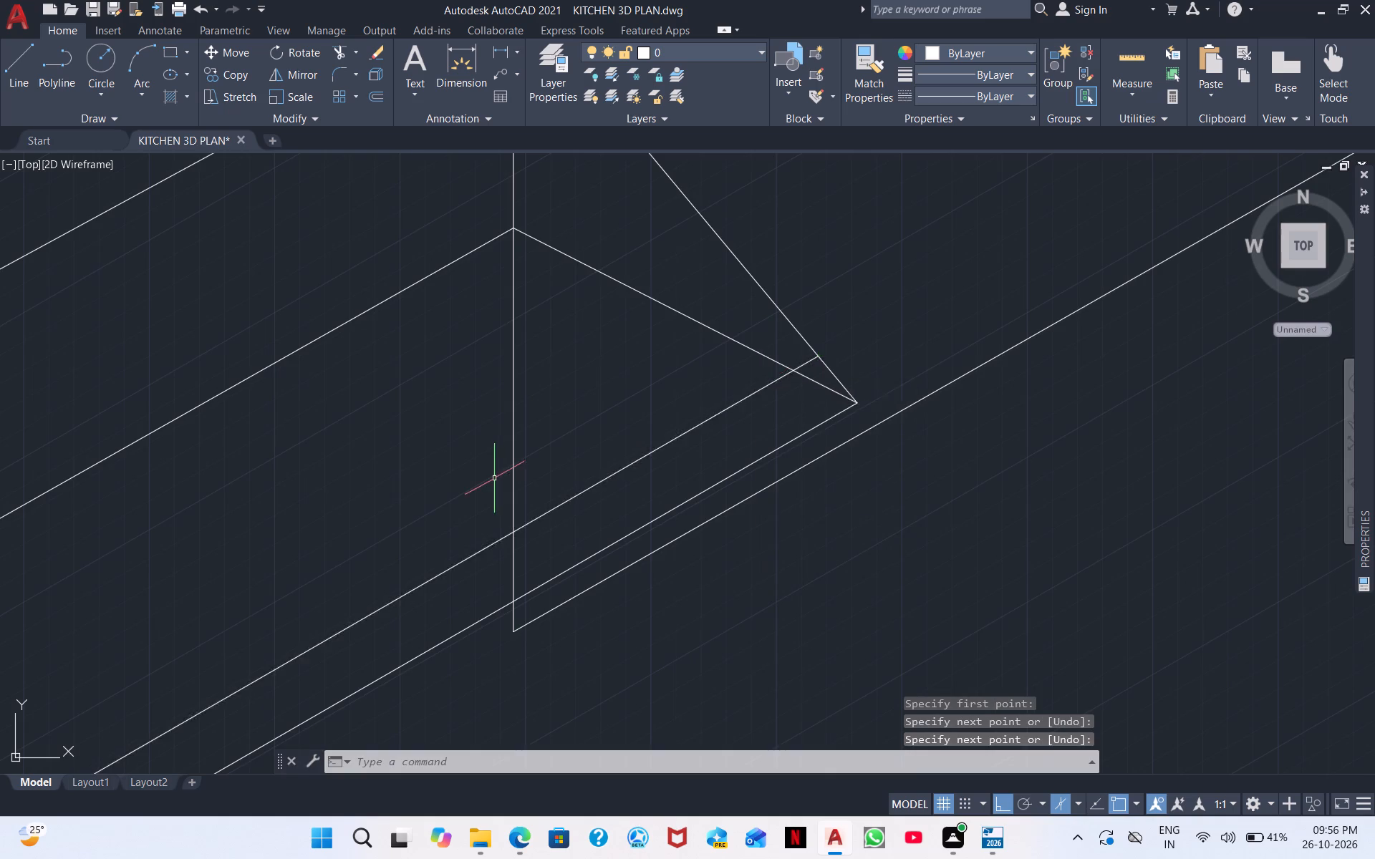
Trim away the shortened cabinet's original bottom line where it runs behind the appliance's sloping face.
{"action": "middle_click_drag", "start_coordinate": [494, 480], "coordinate": [503, 481]}
{"action": "scroll", "coordinate": [498, 481], "scroll_direction": "down", "scroll_amount": 3}
{"action": "middle_click_drag", "start_coordinate": [442, 515], "coordinate": [740, 419]}
{"action": "middle_click_drag", "start_coordinate": [450, 546], "coordinate": [839, 403]}
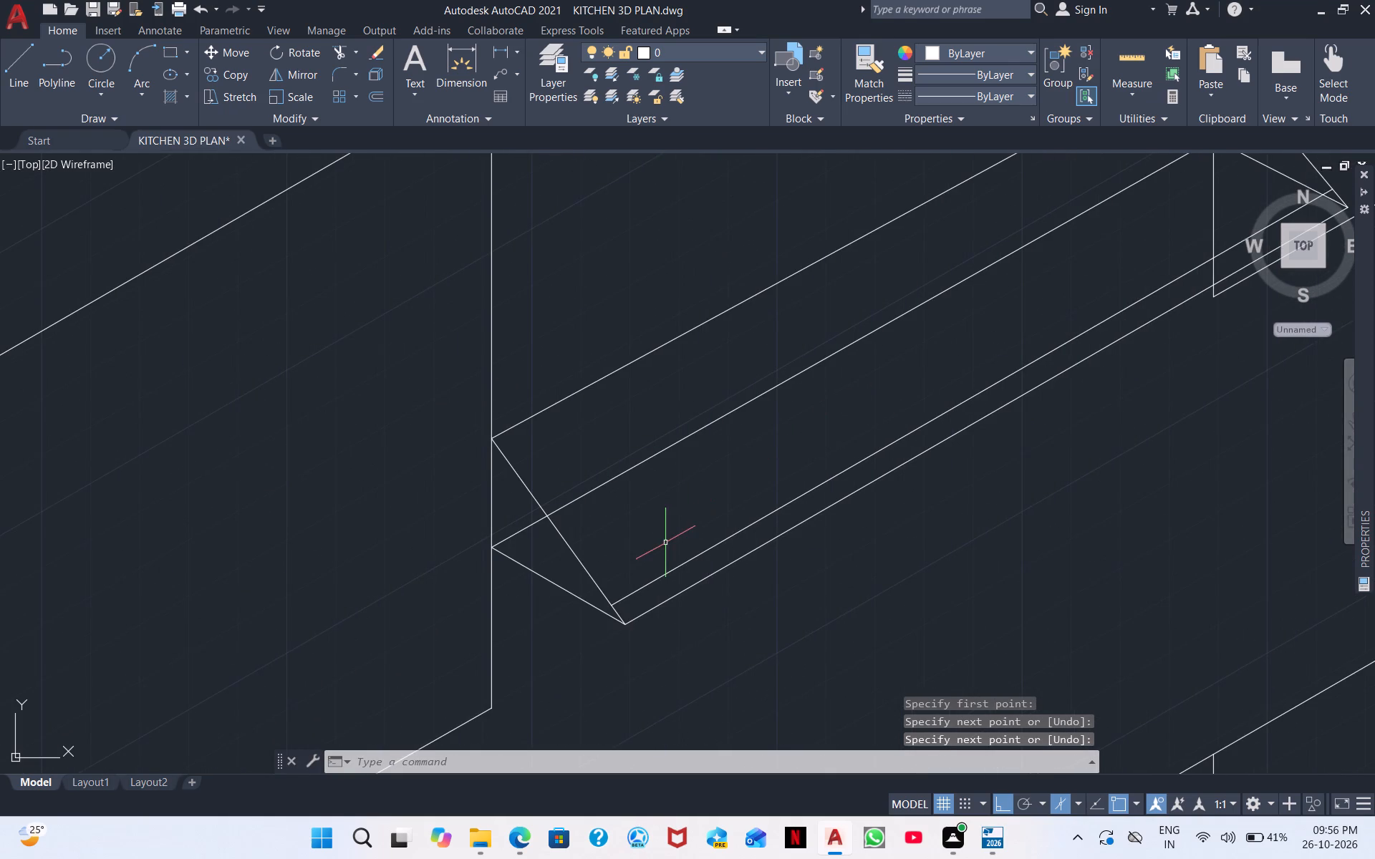
{"action": "middle_click_drag", "start_coordinate": [665, 543], "coordinate": [685, 505]}
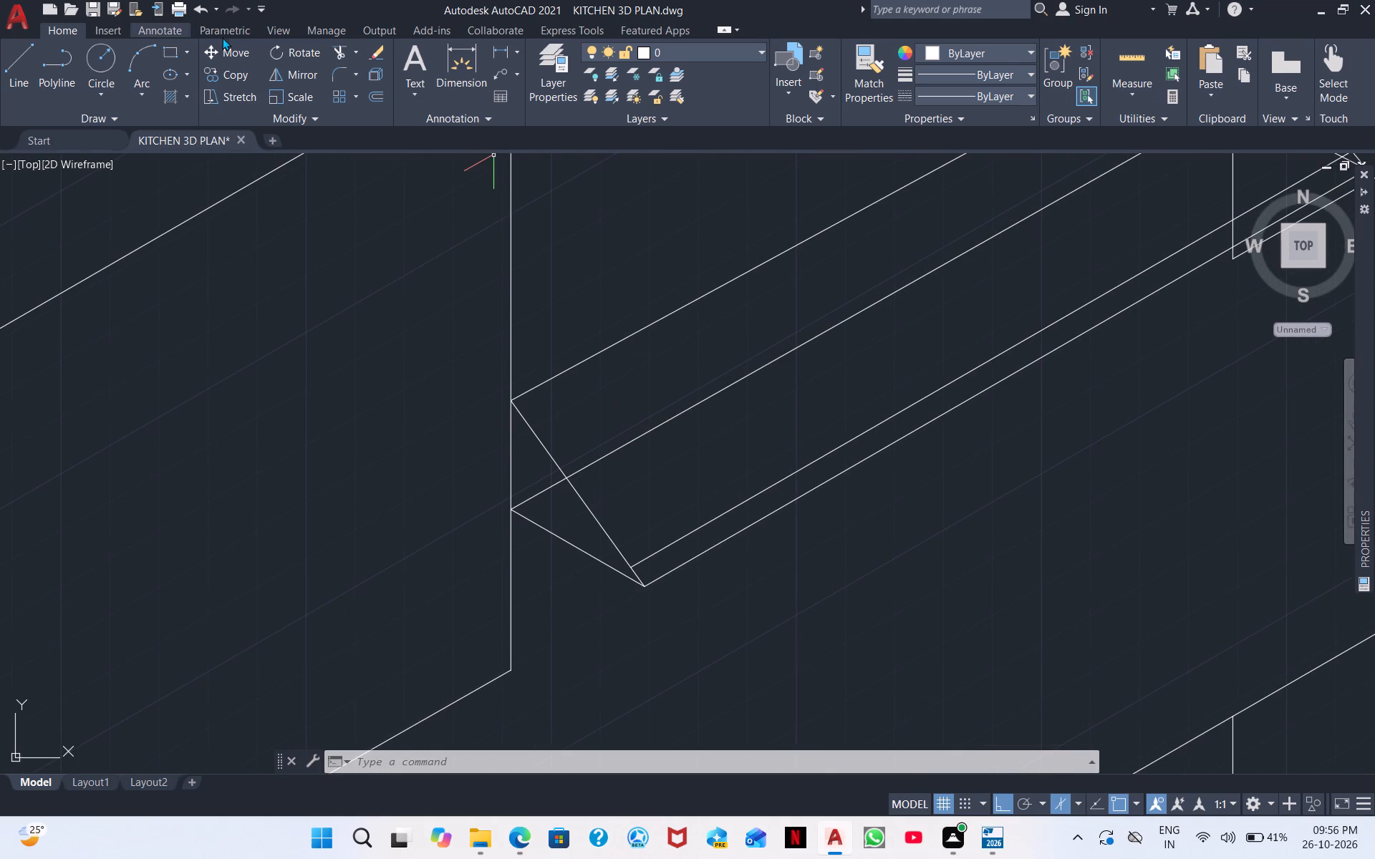
{"action": "left_click", "coordinate": [344, 55]}
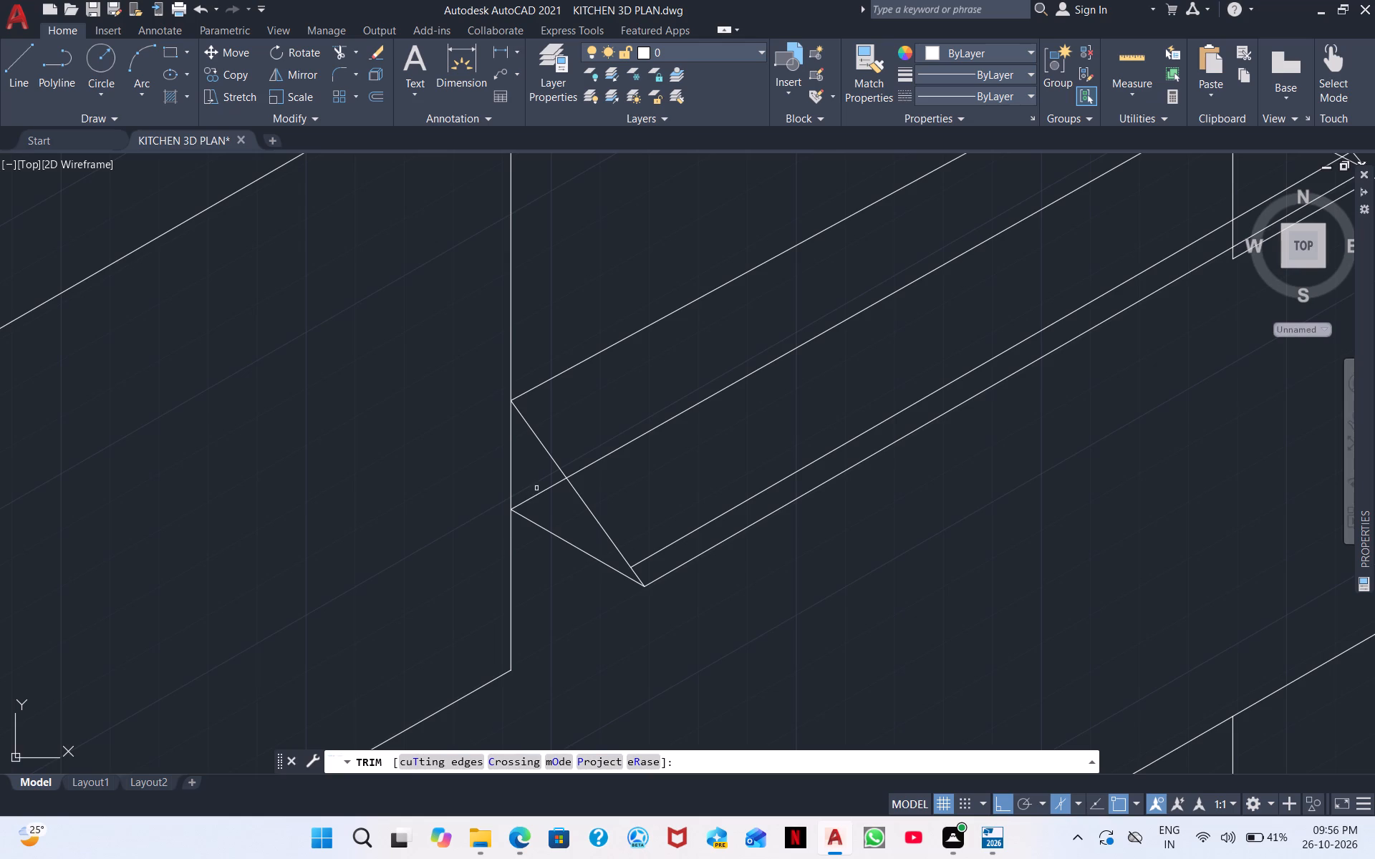
{"action": "left_click", "coordinate": [540, 491]}
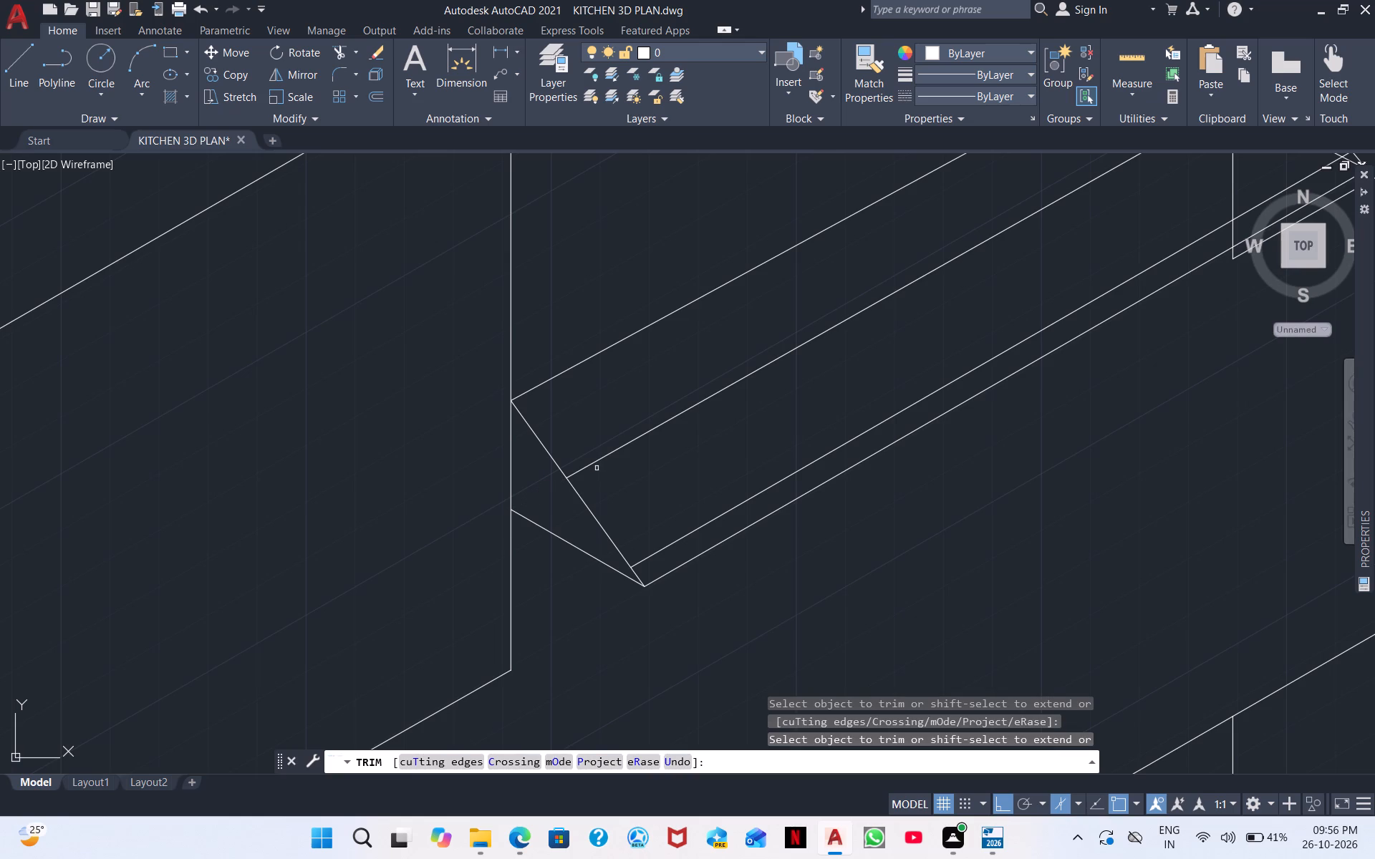
{"action": "left_click_drag", "start_coordinate": [604, 446], "coordinate": [619, 463]}
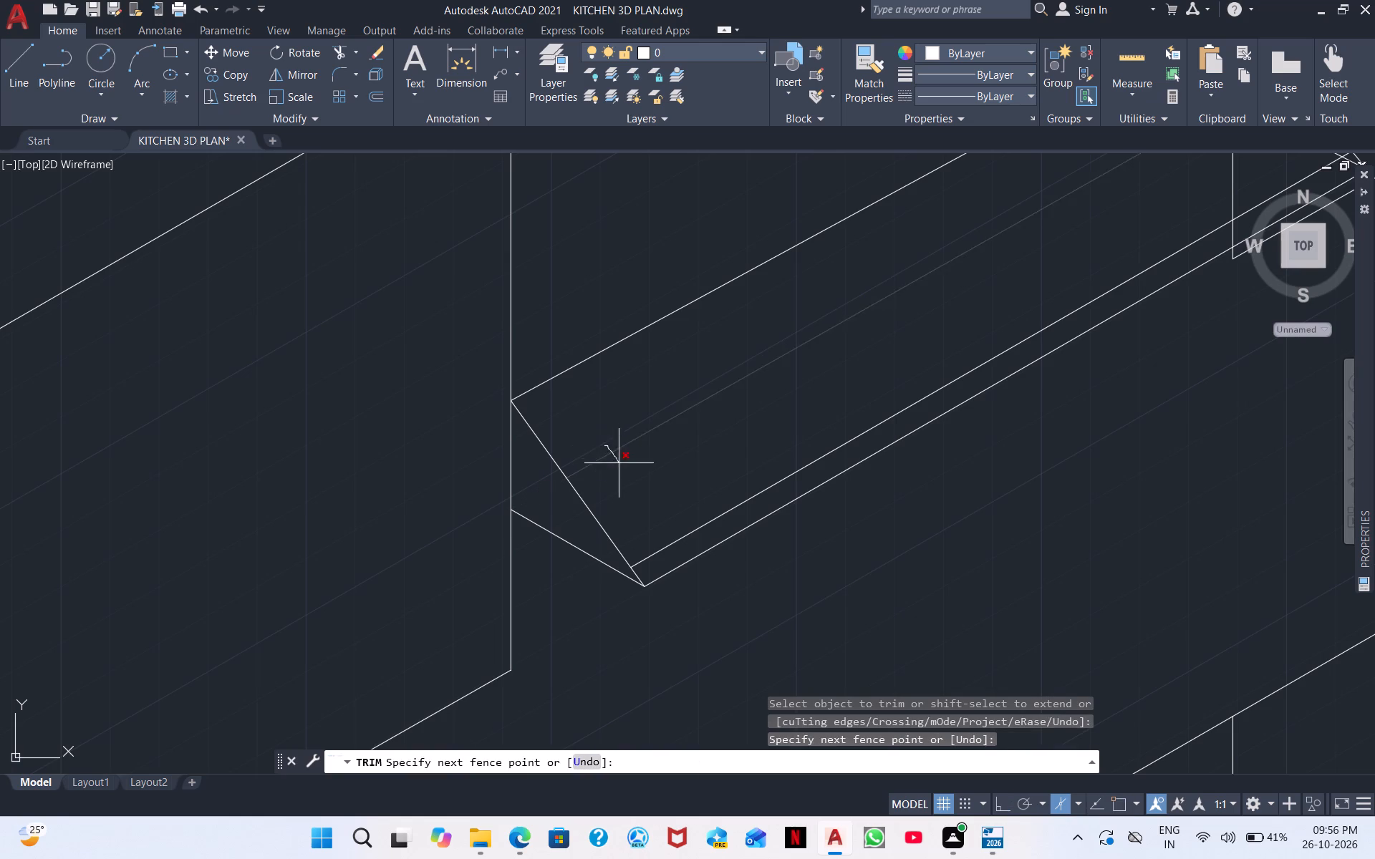
{"action": "left_click_drag", "start_coordinate": [619, 463], "coordinate": [621, 467]}
Trim the cabinet vertical and the base's projecting line hidden behind the appliance at its end nearer the corner, and finish trimming.
{"action": "scroll", "coordinate": [636, 458], "scroll_direction": "down", "scroll_amount": 2}
{"action": "middle_click_drag", "start_coordinate": [774, 390], "coordinate": [494, 561]}
{"action": "scroll", "coordinate": [554, 512], "scroll_direction": "up", "scroll_amount": 3}
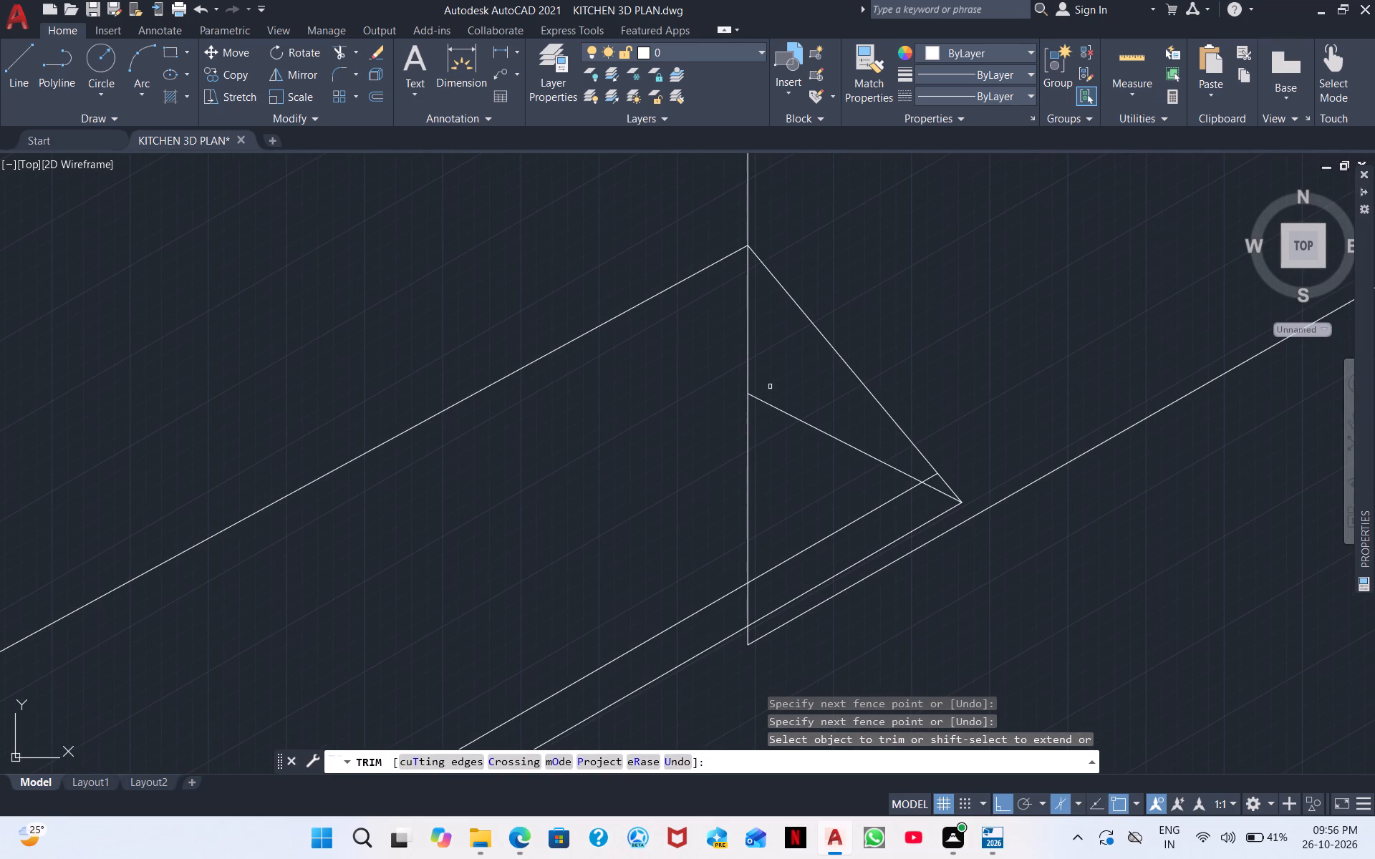
{"action": "left_click_drag", "start_coordinate": [770, 386], "coordinate": [715, 467]}
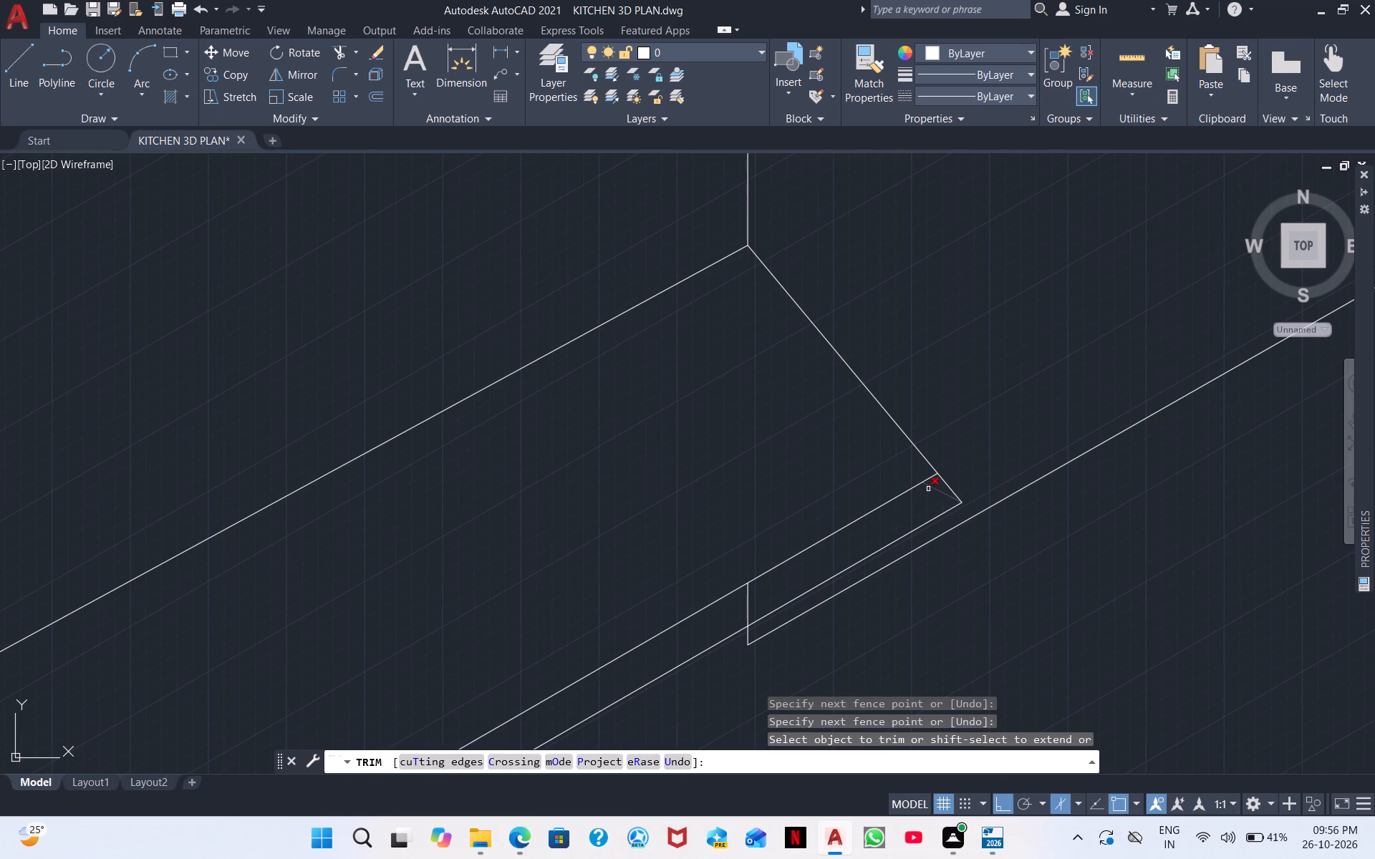
{"action": "left_click", "coordinate": [930, 489]}
{"action": "scroll", "coordinate": [647, 512], "scroll_direction": "down", "scroll_amount": 1}
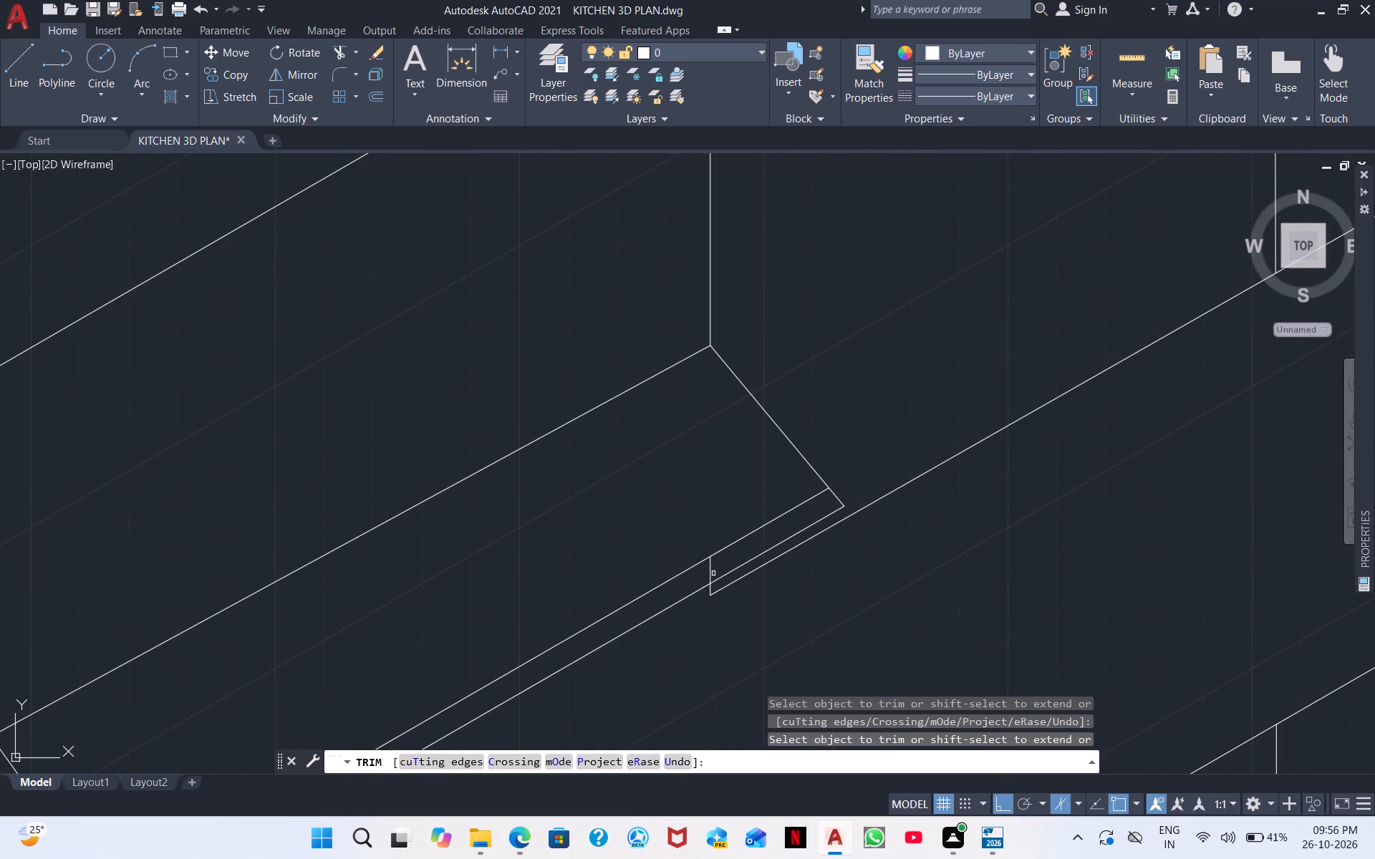
{"action": "left_click", "coordinate": [713, 573]}
{"action": "scroll", "coordinate": [703, 537], "scroll_direction": "down", "scroll_amount": 2}
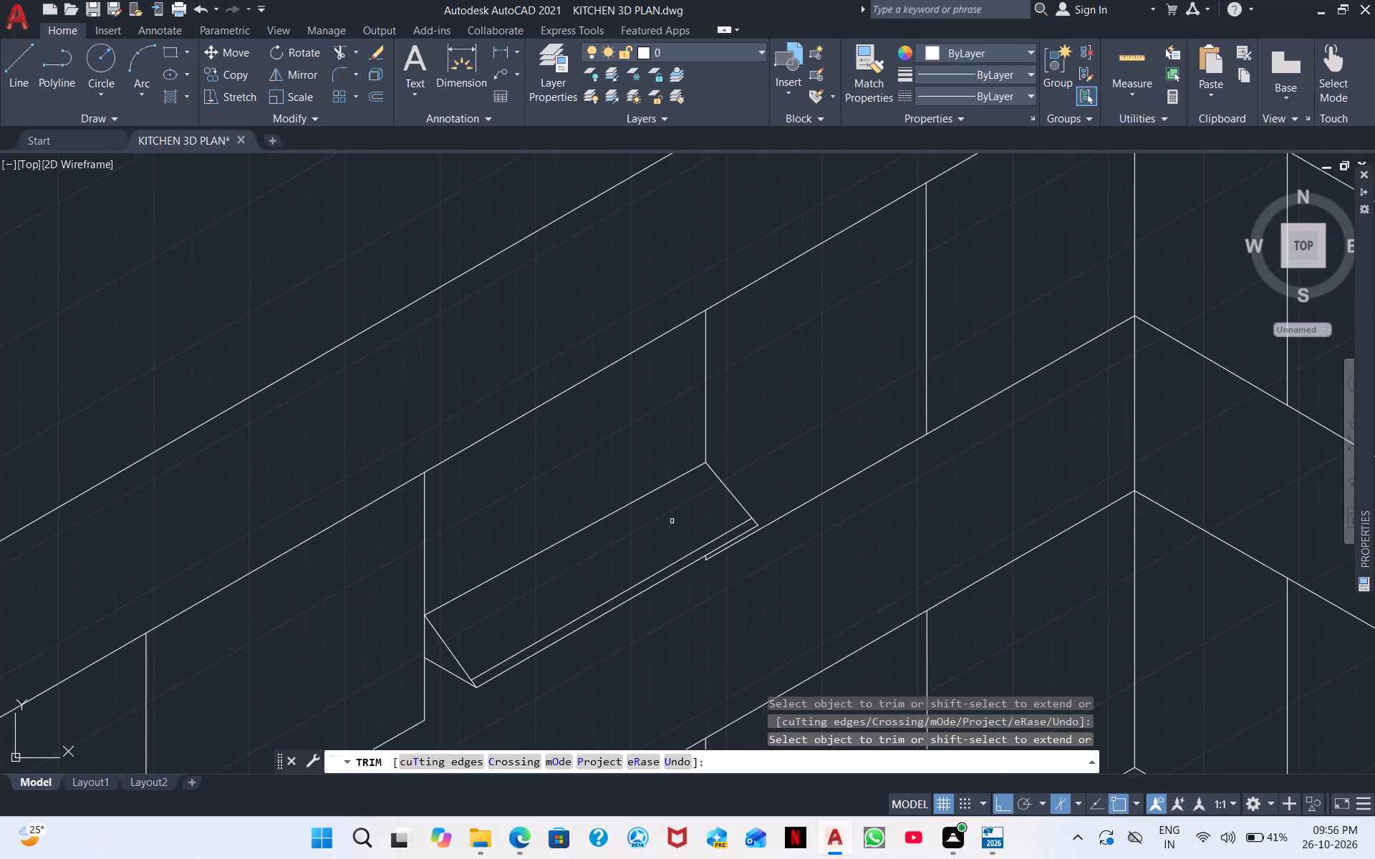
{"action": "middle_click_drag", "start_coordinate": [650, 540], "coordinate": [650, 449]}
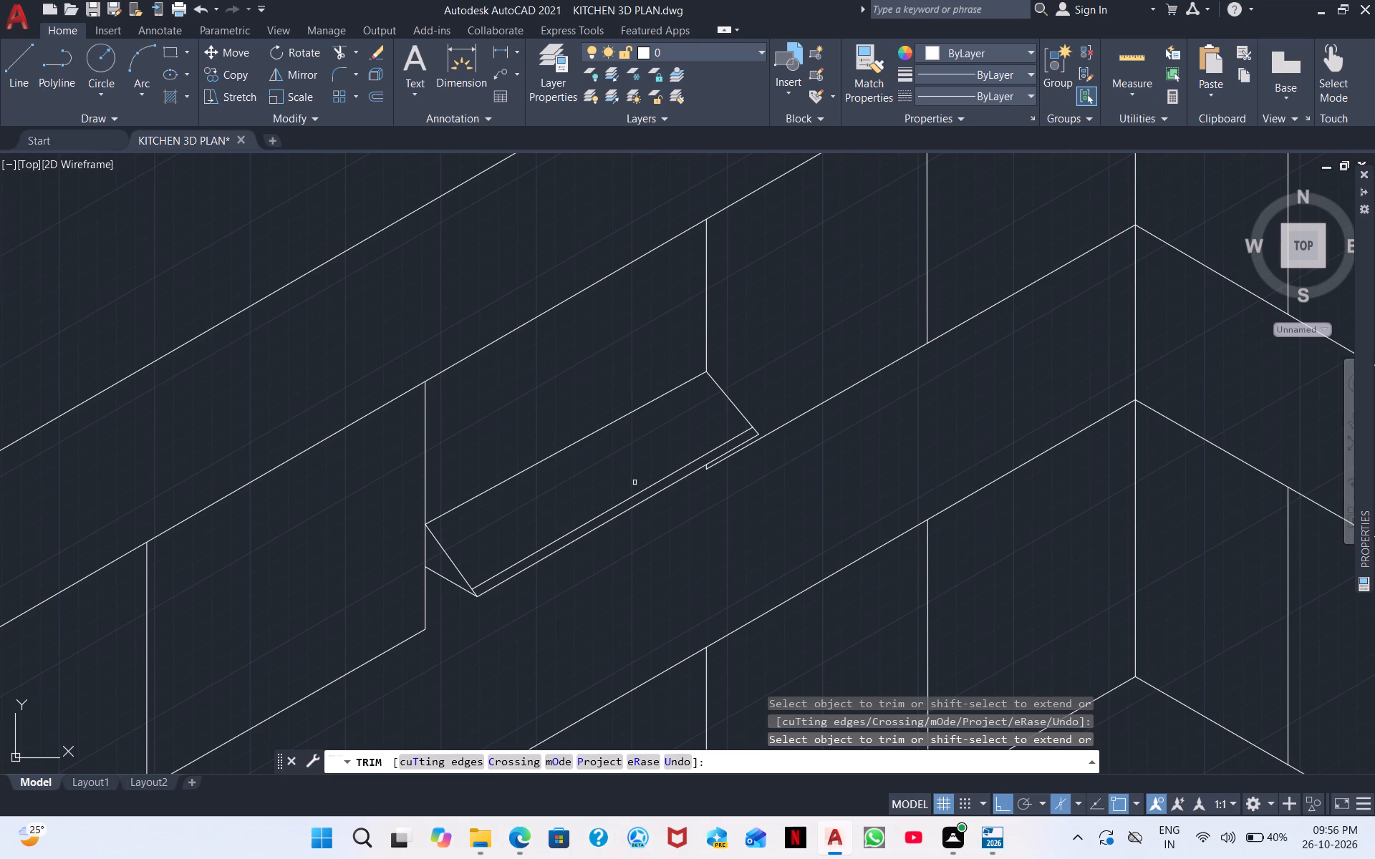
{"action": "key", "text": "Escape"}
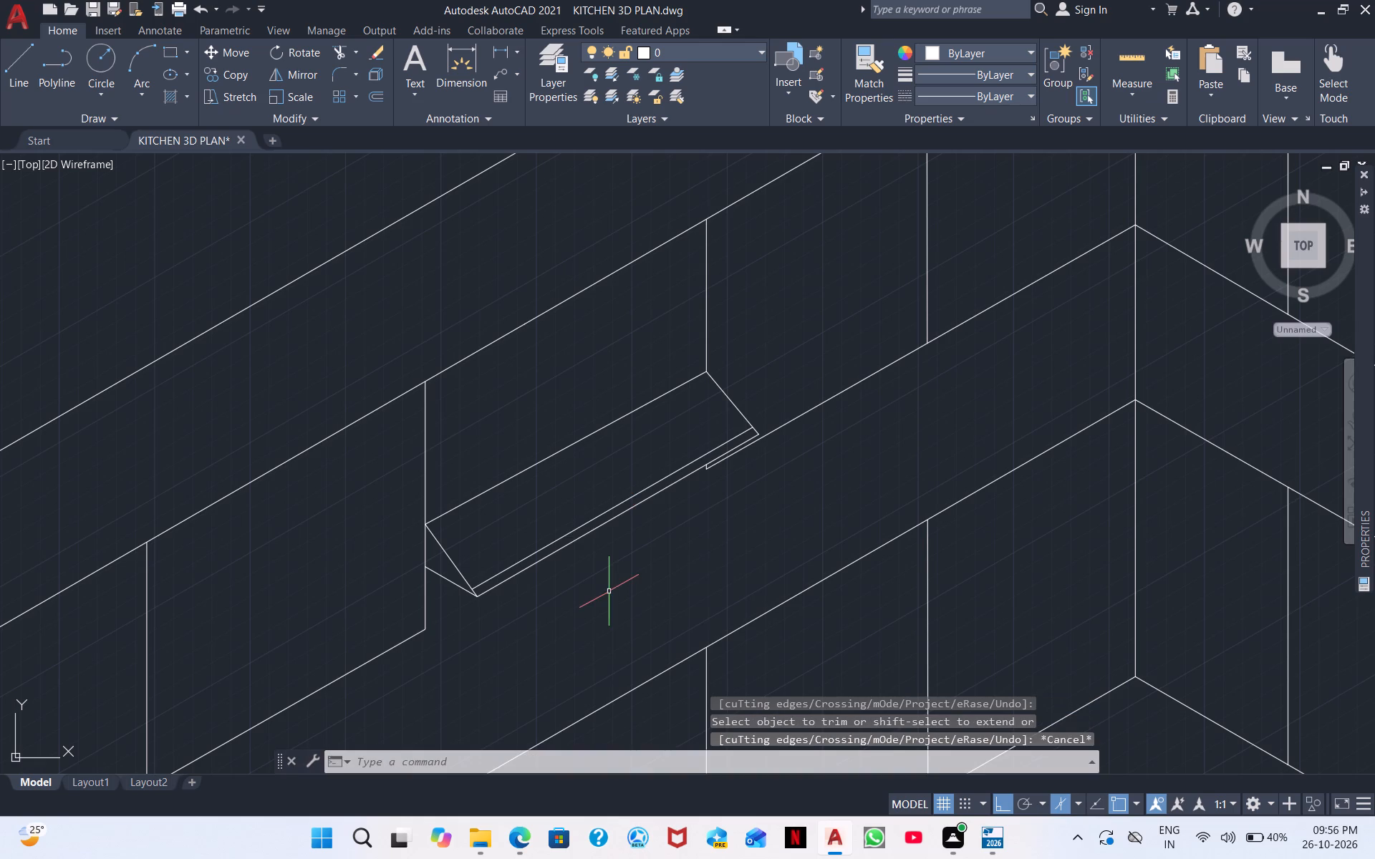
Move the whole appliance outline straight up along the cabinet verticals, a short distance above the neighbouring cabinets' bottom line.
{"action": "left_click", "coordinate": [609, 591]}
{"action": "left_click", "coordinate": [483, 461]}
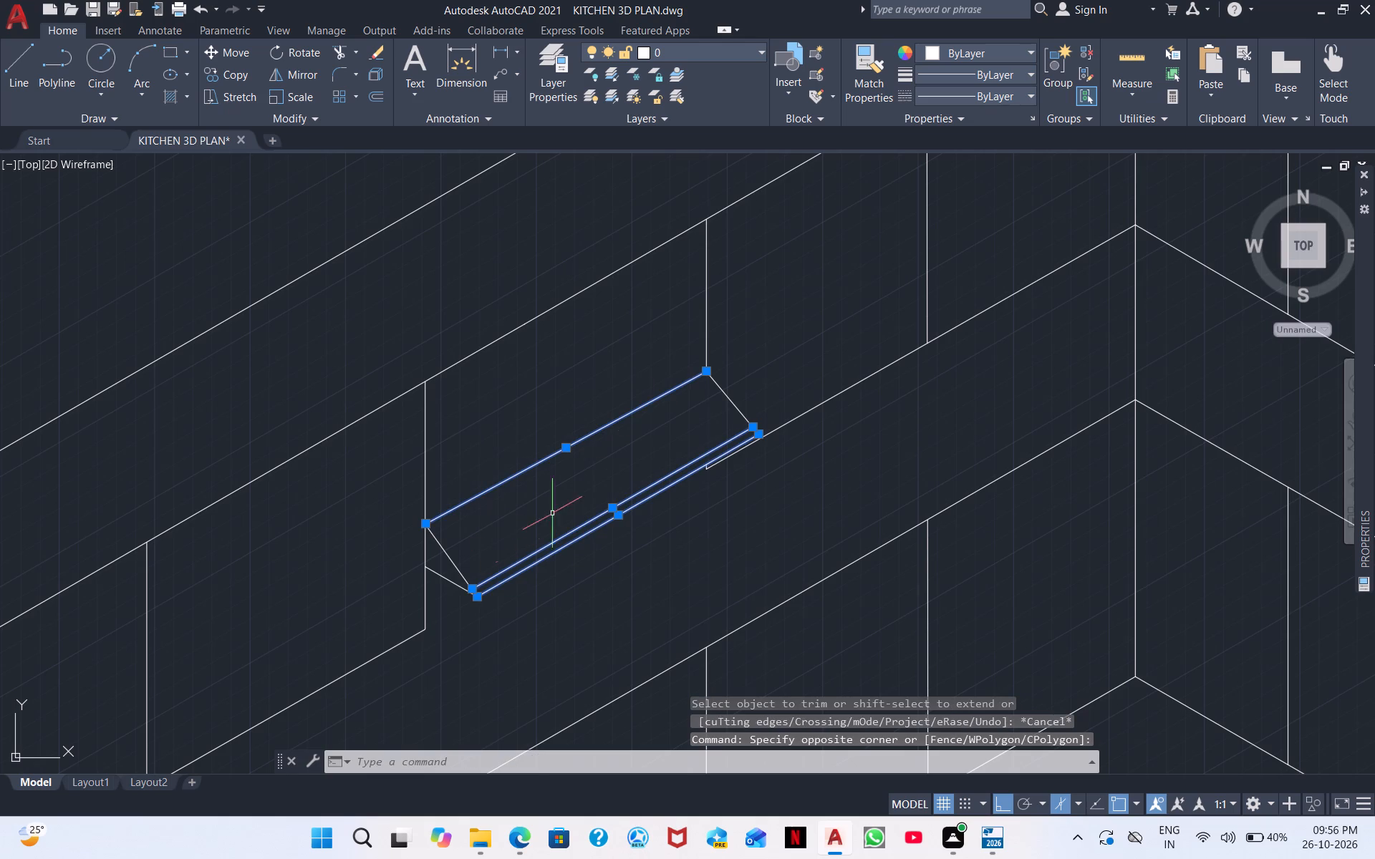
{"action": "left_click", "coordinate": [717, 390]}
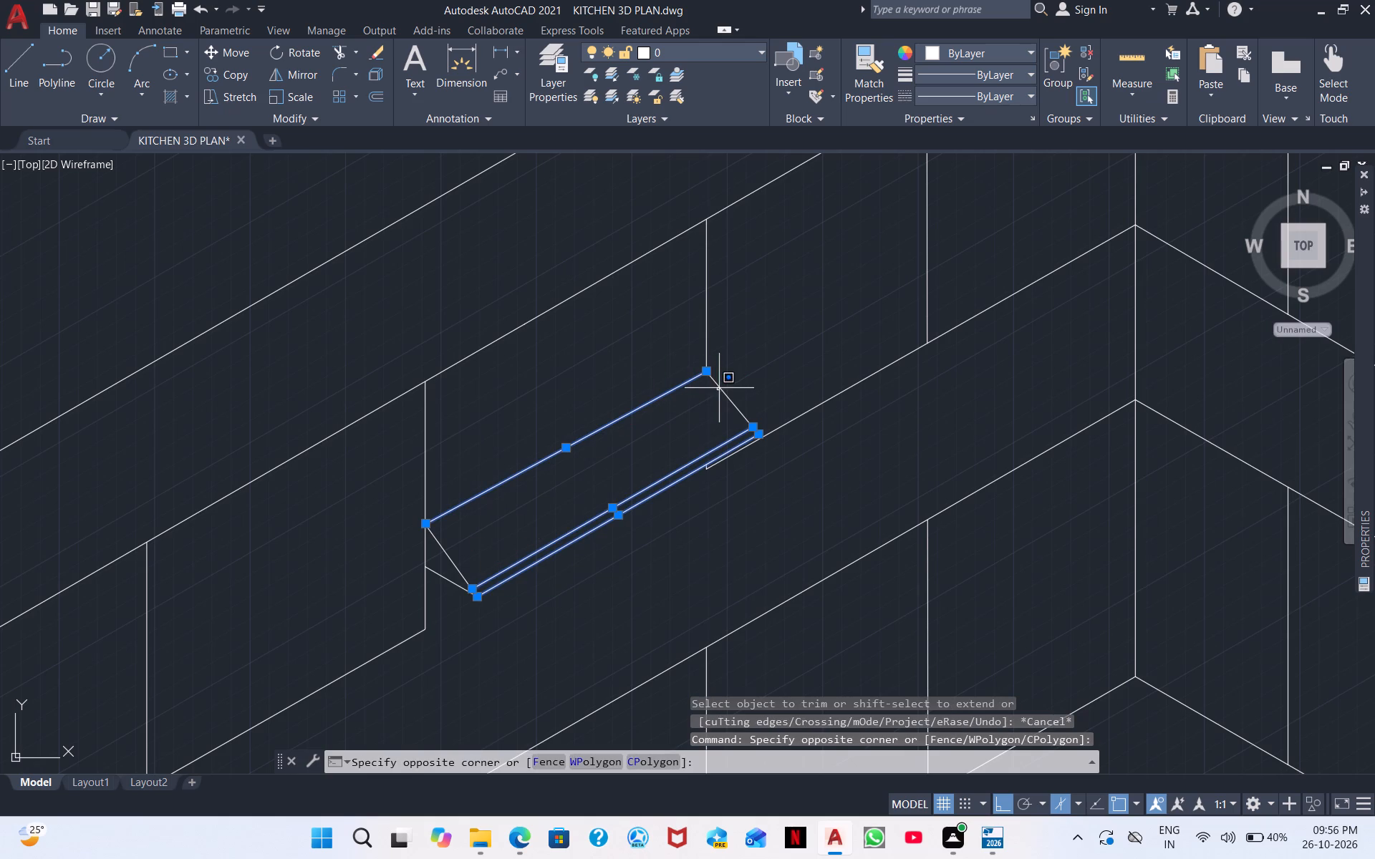
{"action": "left_click", "coordinate": [720, 388]}
{"action": "left_click", "coordinate": [720, 387]}
{"action": "left_click_drag", "start_coordinate": [482, 626], "coordinate": [471, 623]}
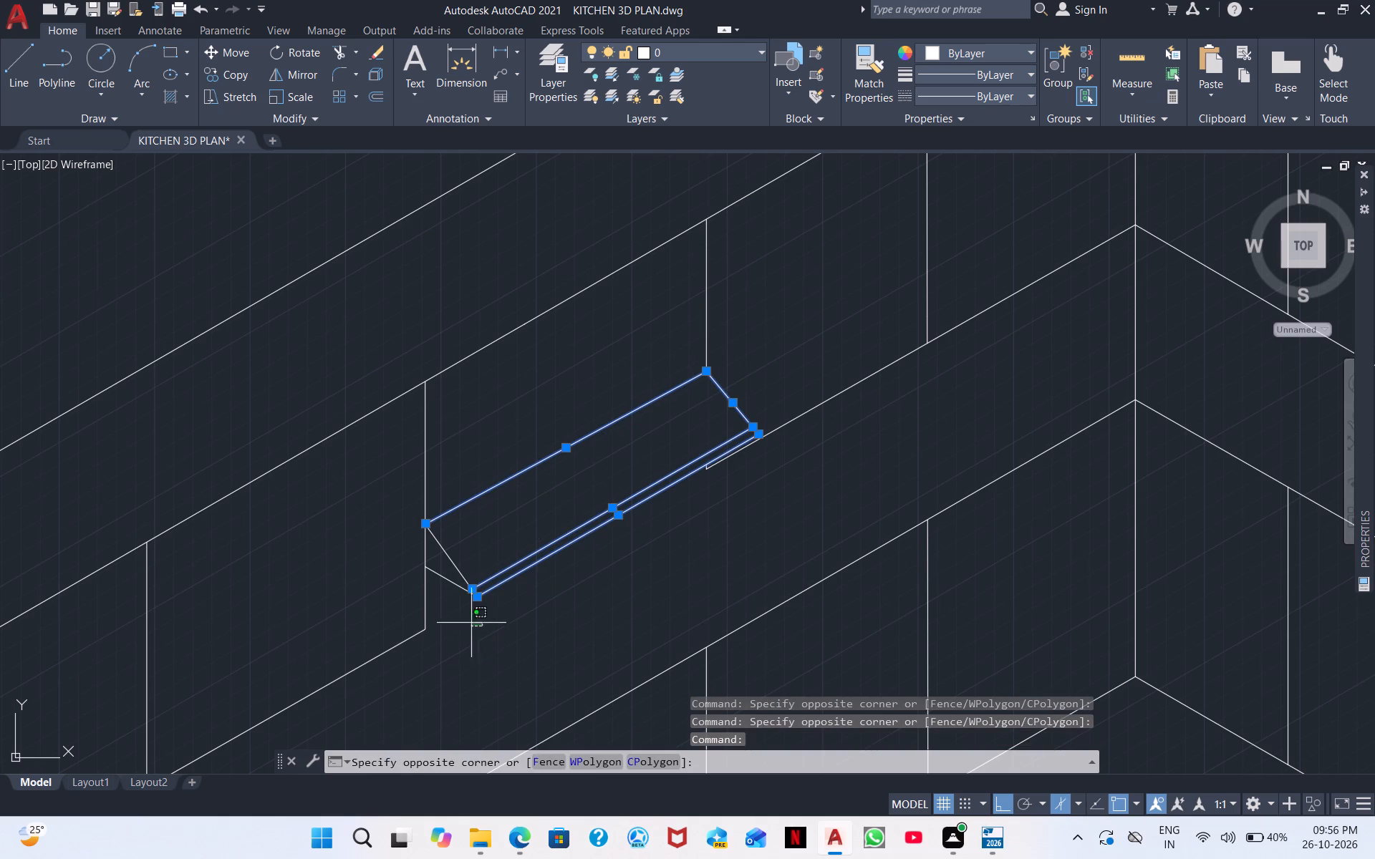
{"action": "left_click_drag", "start_coordinate": [471, 623], "coordinate": [468, 621]}
{"action": "left_click", "coordinate": [451, 552]}
{"action": "right_click", "coordinate": [489, 542]}
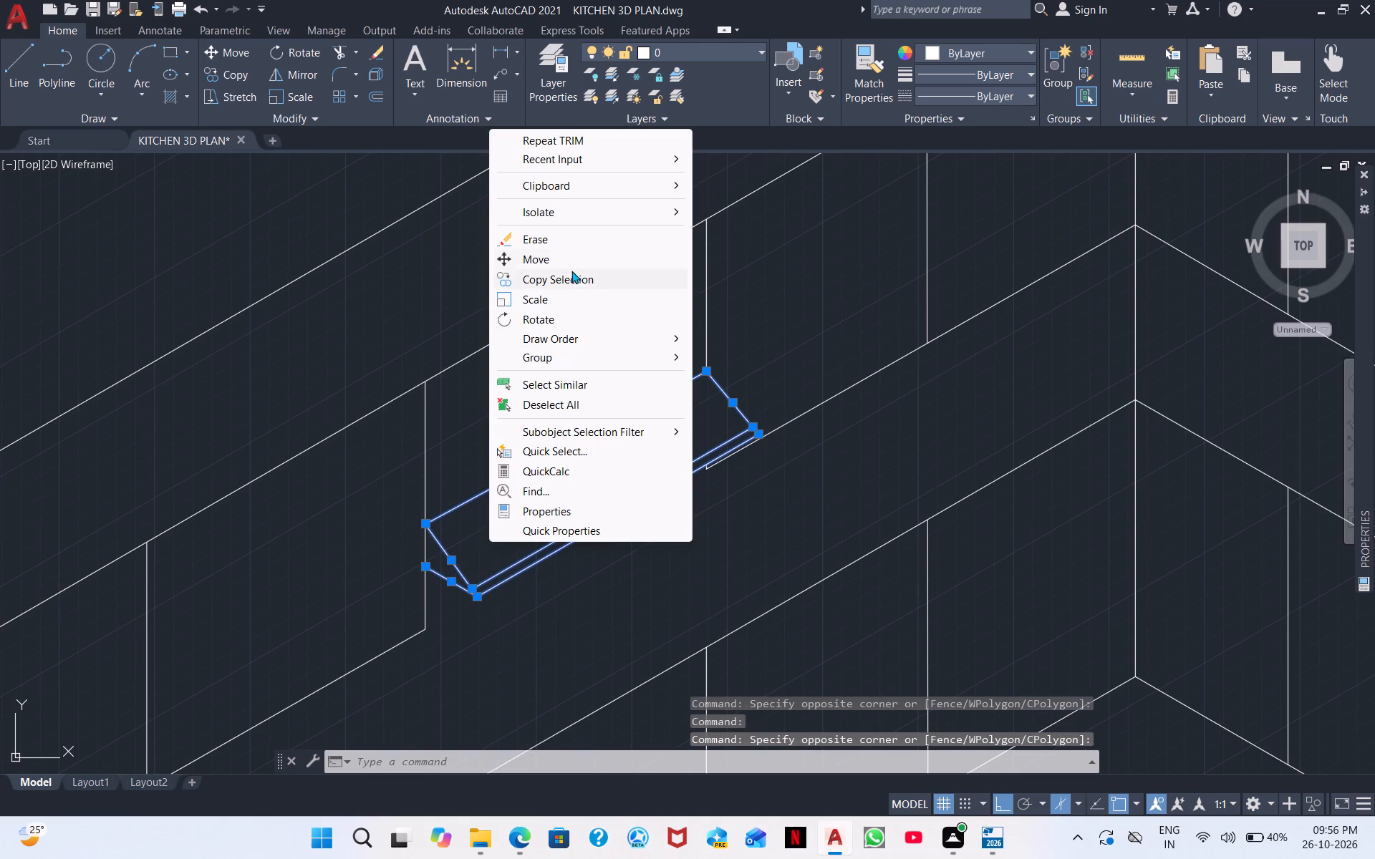
{"action": "left_click", "coordinate": [575, 253]}
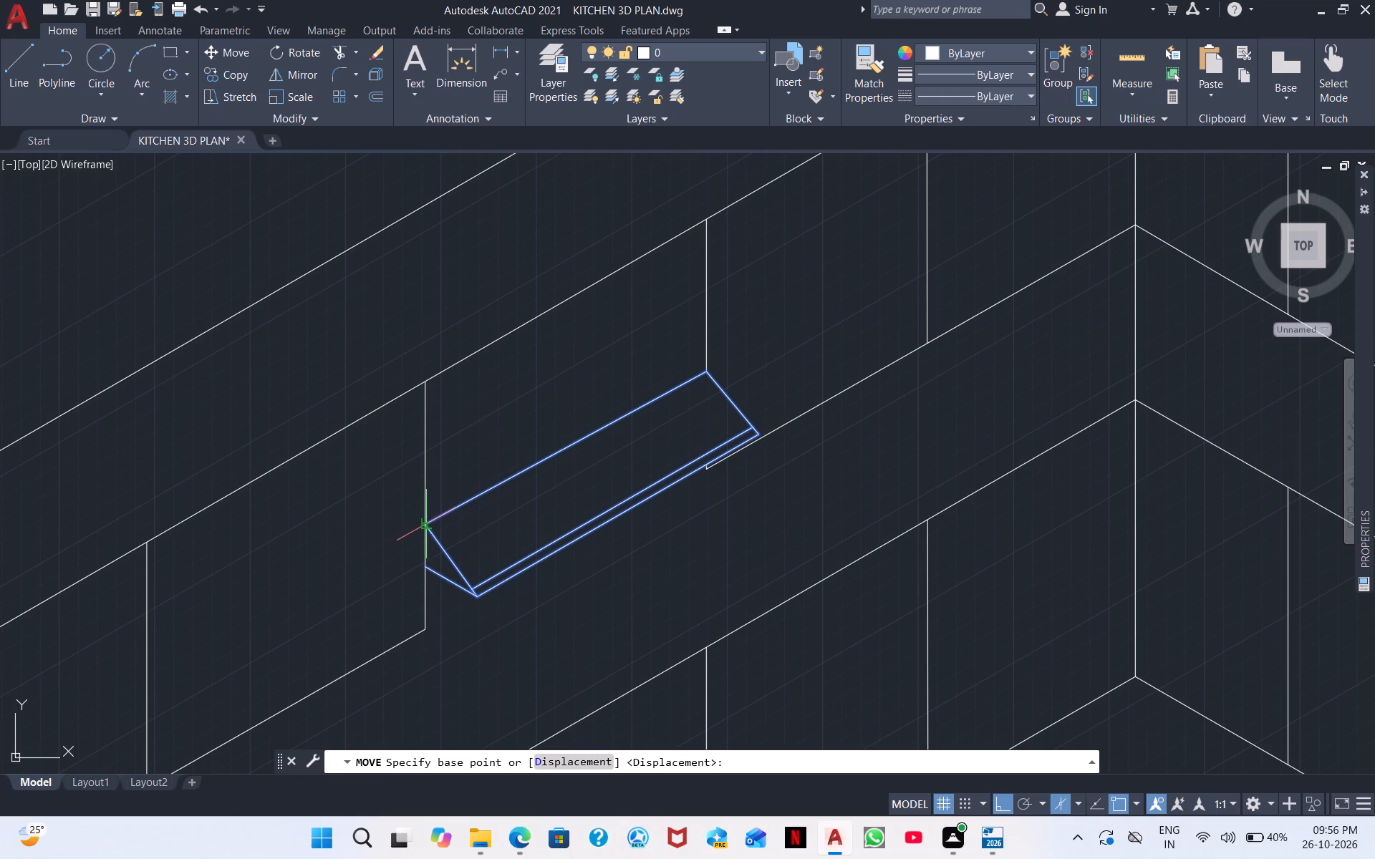
{"action": "left_click", "coordinate": [428, 523]}
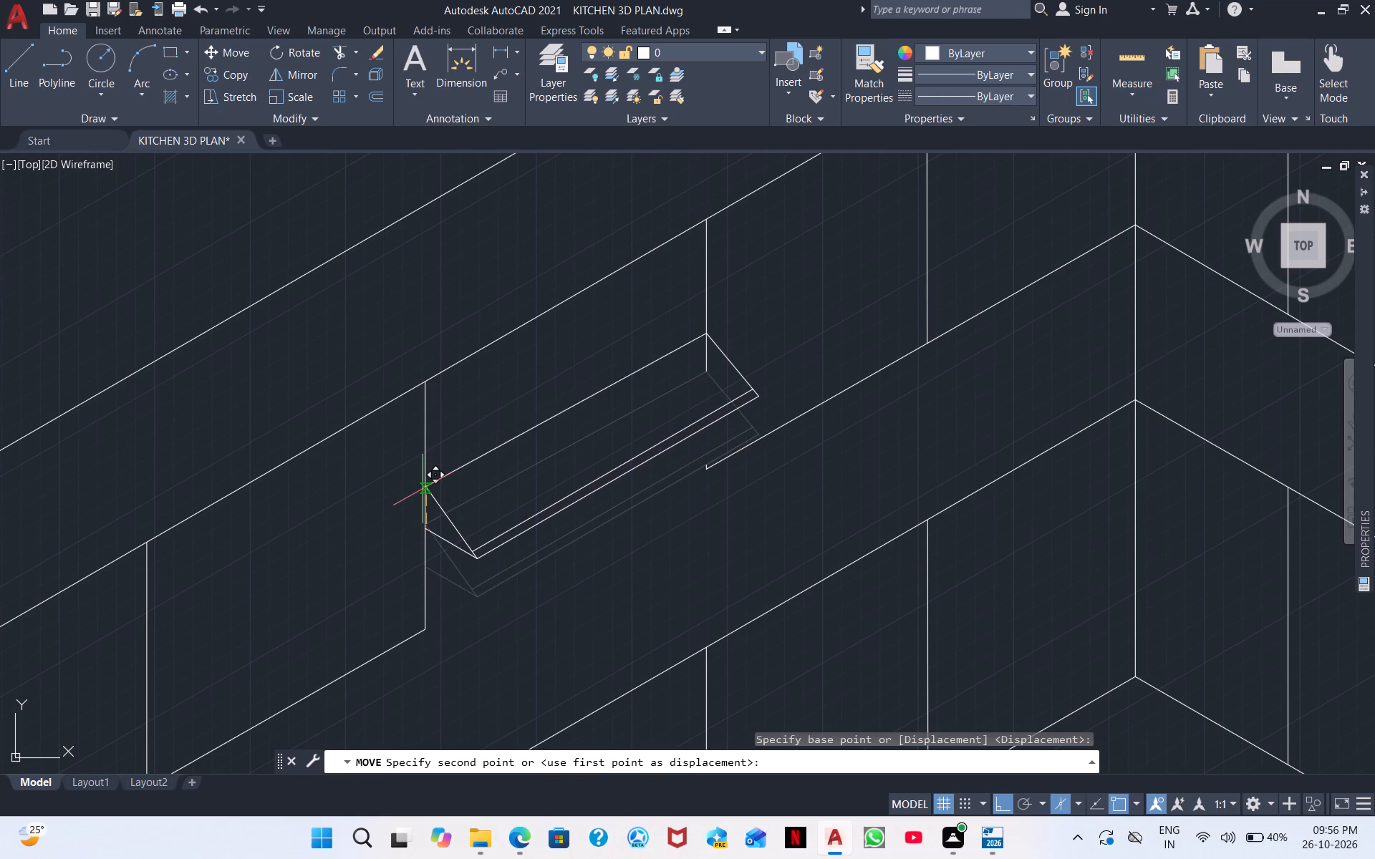
{"action": "left_click", "coordinate": [423, 489]}
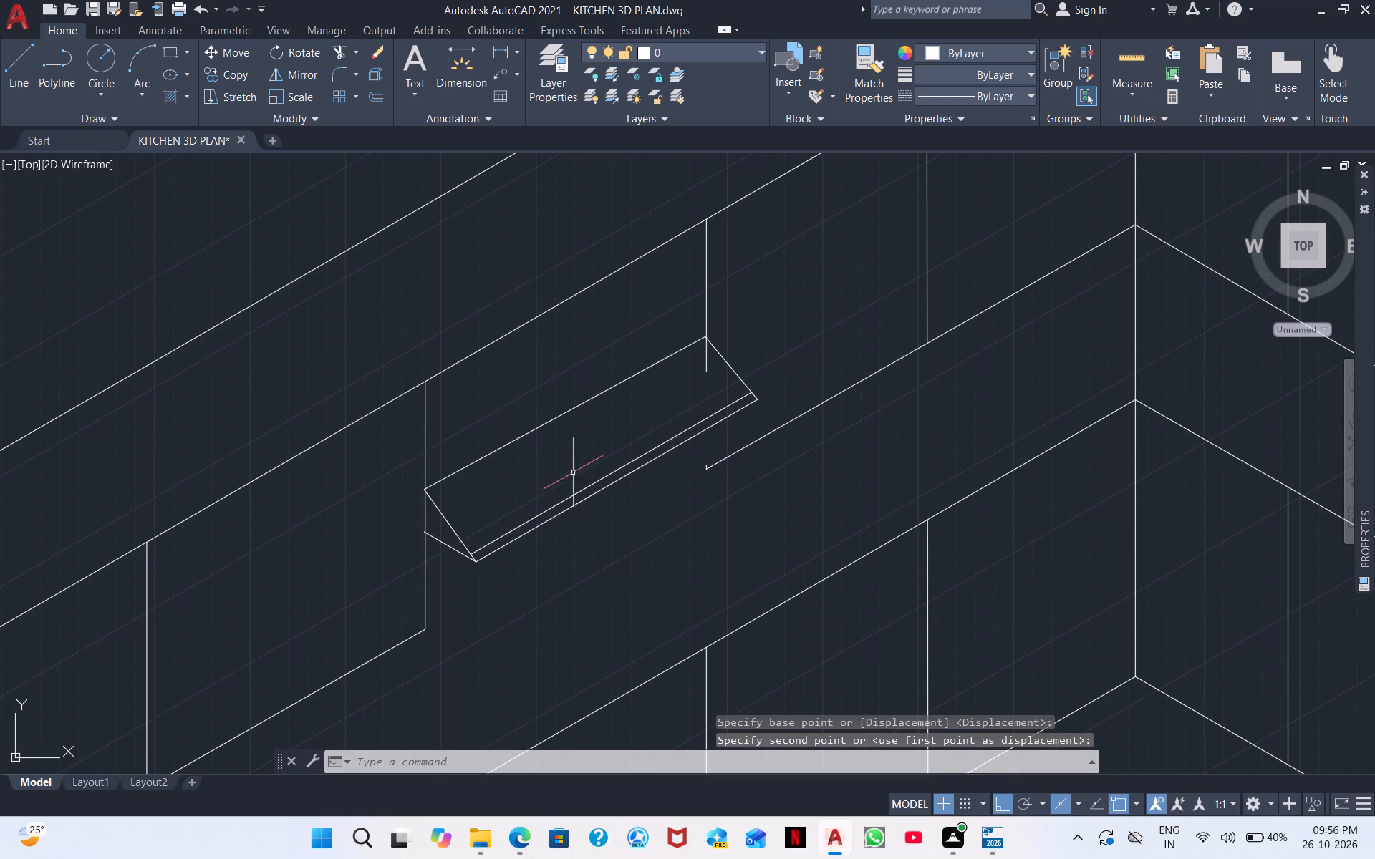
Extend the cabinet vertical at the appliance's corner-side end down to the cabinets' bottom line, and trim it between the two front lines.
{"action": "left_click", "coordinate": [335, 57]}
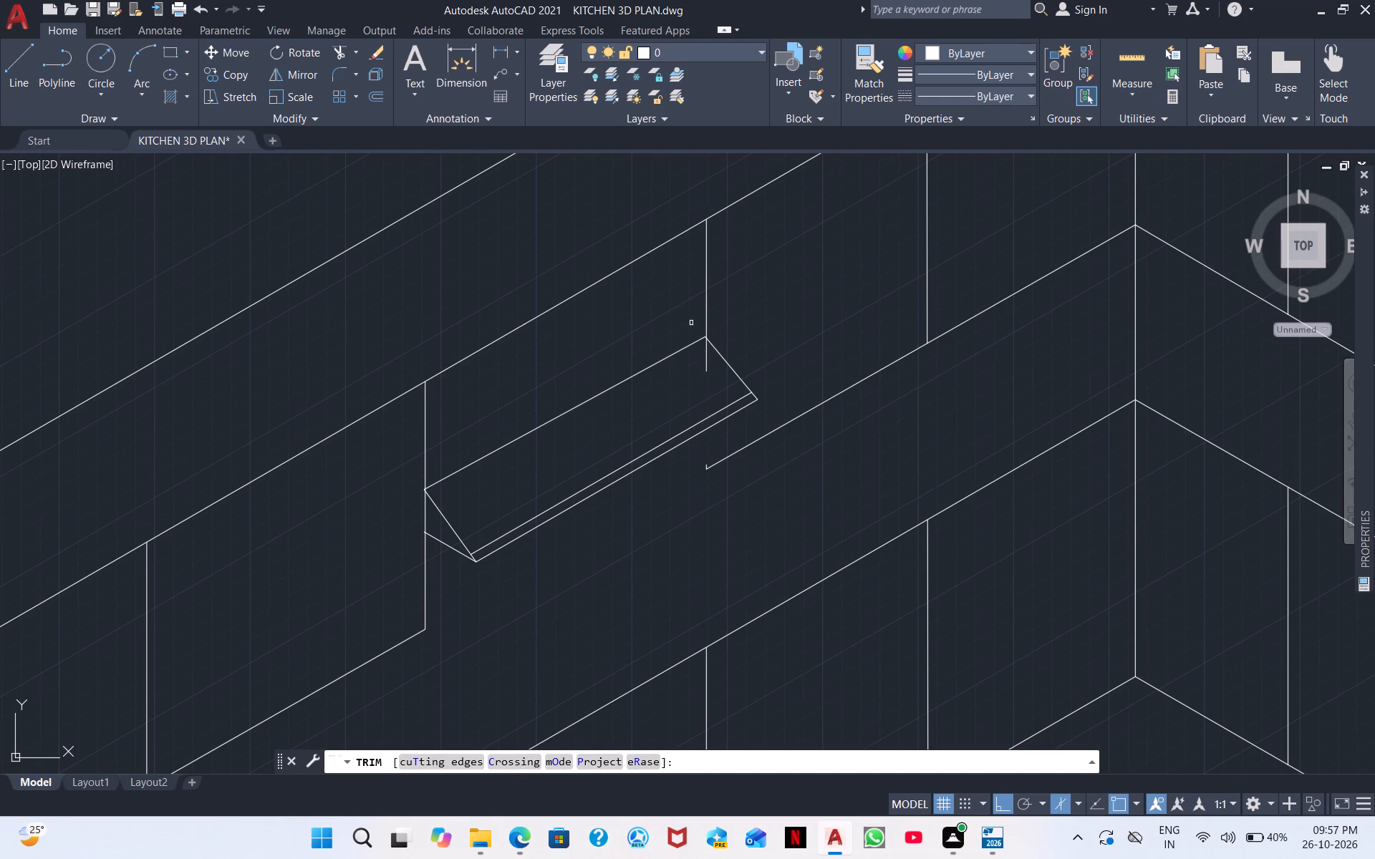
{"action": "left_click", "coordinate": [705, 363]}
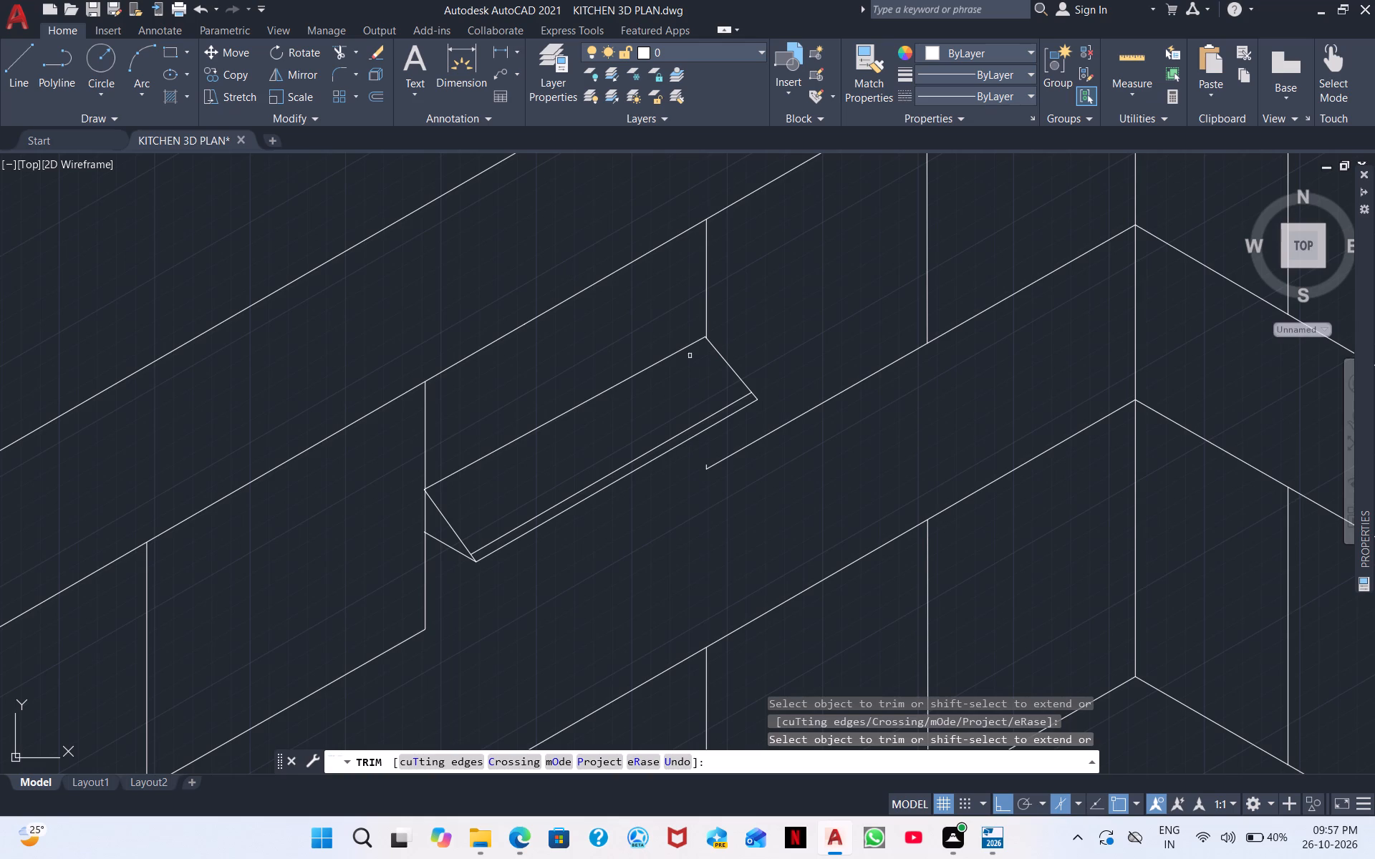
{"action": "left_click", "coordinate": [706, 309], "text": "shift"}
{"action": "left_click_drag", "start_coordinate": [710, 377], "coordinate": [689, 394], "text": "shift"}
{"action": "left_click_drag", "start_coordinate": [711, 396], "coordinate": [691, 417], "text": "shift"}
{"action": "scroll", "coordinate": [703, 425], "scroll_direction": "up", "scroll_amount": 3}
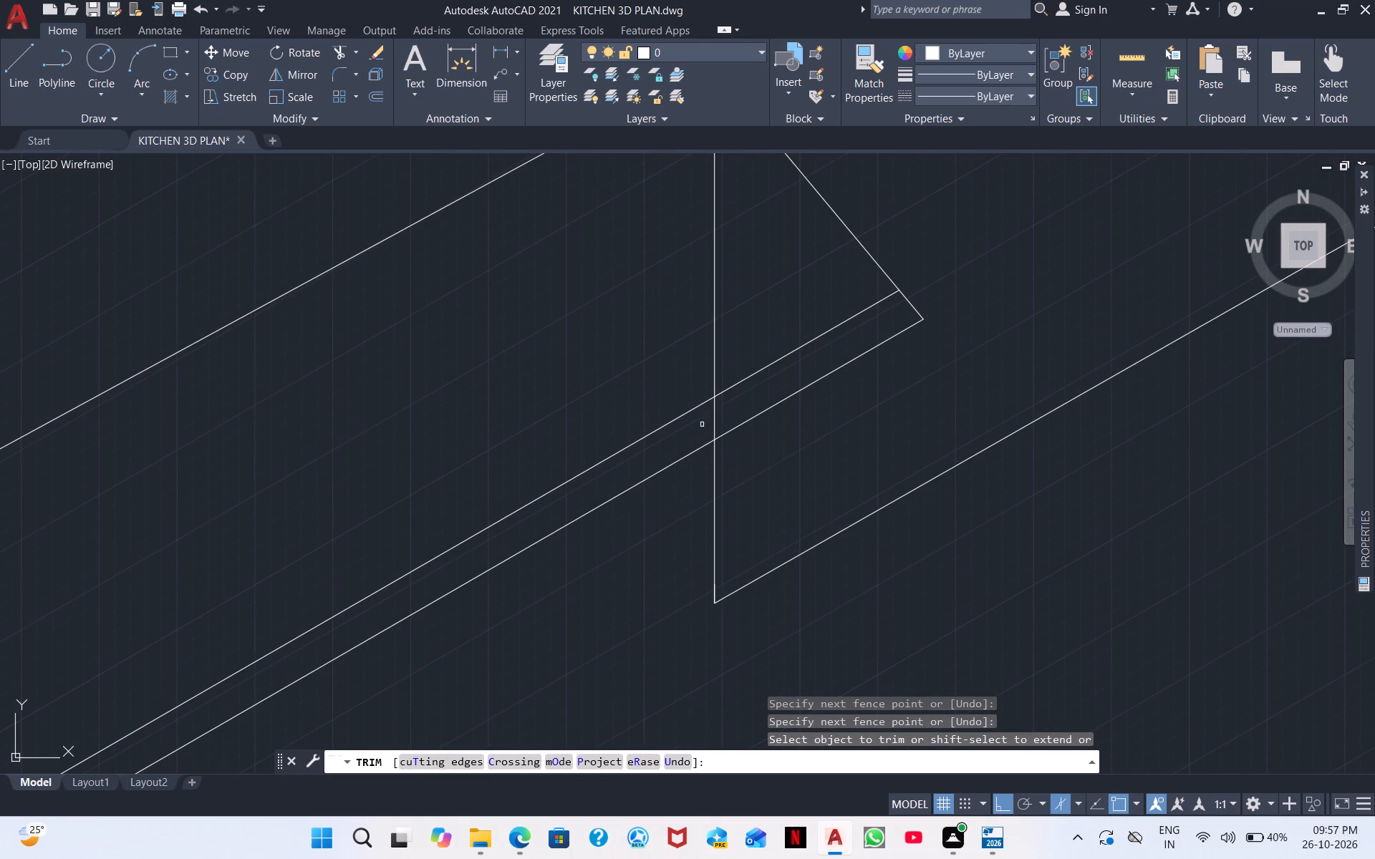
{"action": "left_click_drag", "start_coordinate": [719, 415], "coordinate": [700, 427]}
{"action": "scroll", "coordinate": [699, 425], "scroll_direction": "down", "scroll_amount": 1}
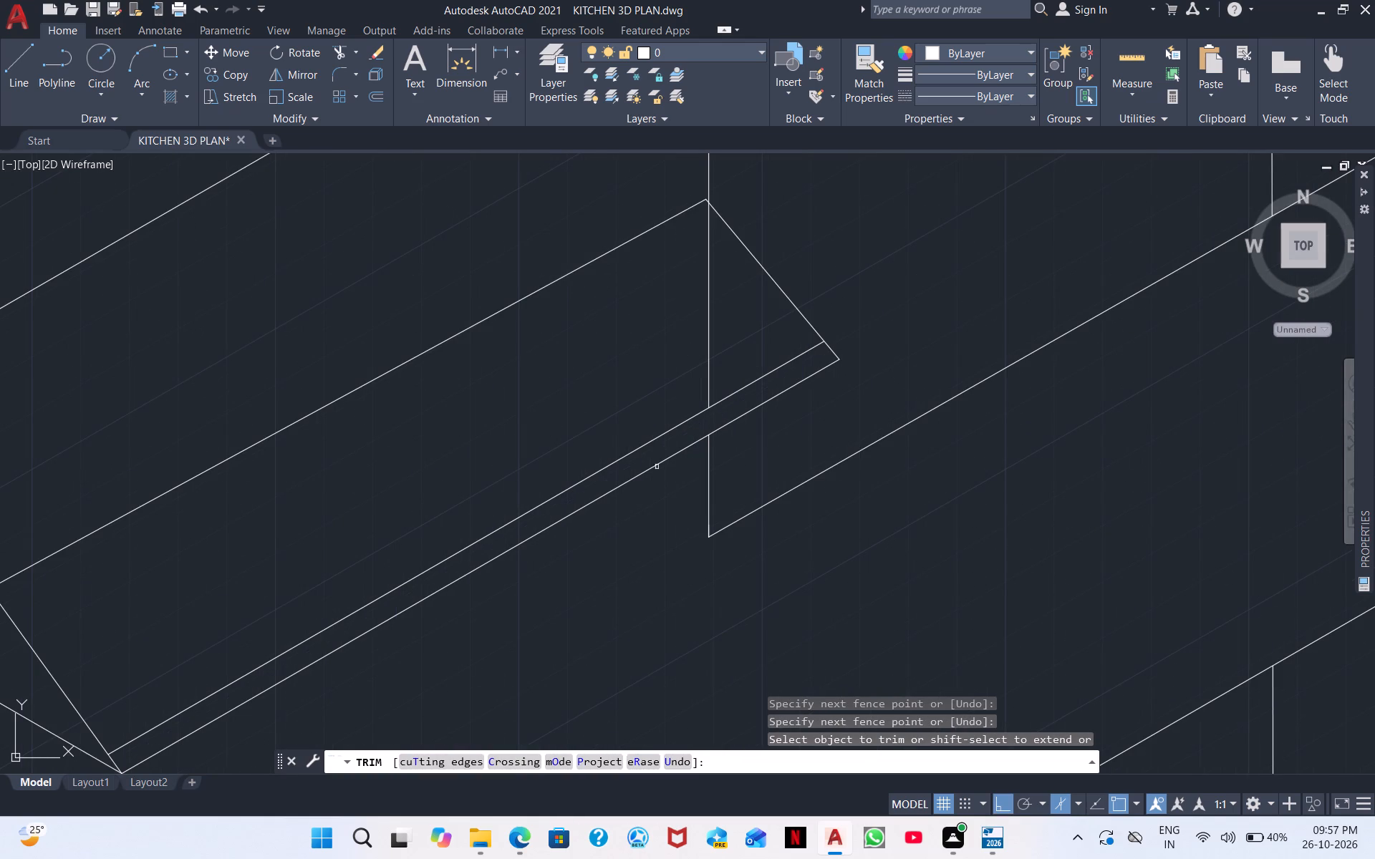
{"action": "middle_click_drag", "start_coordinate": [556, 657], "coordinate": [647, 535]}
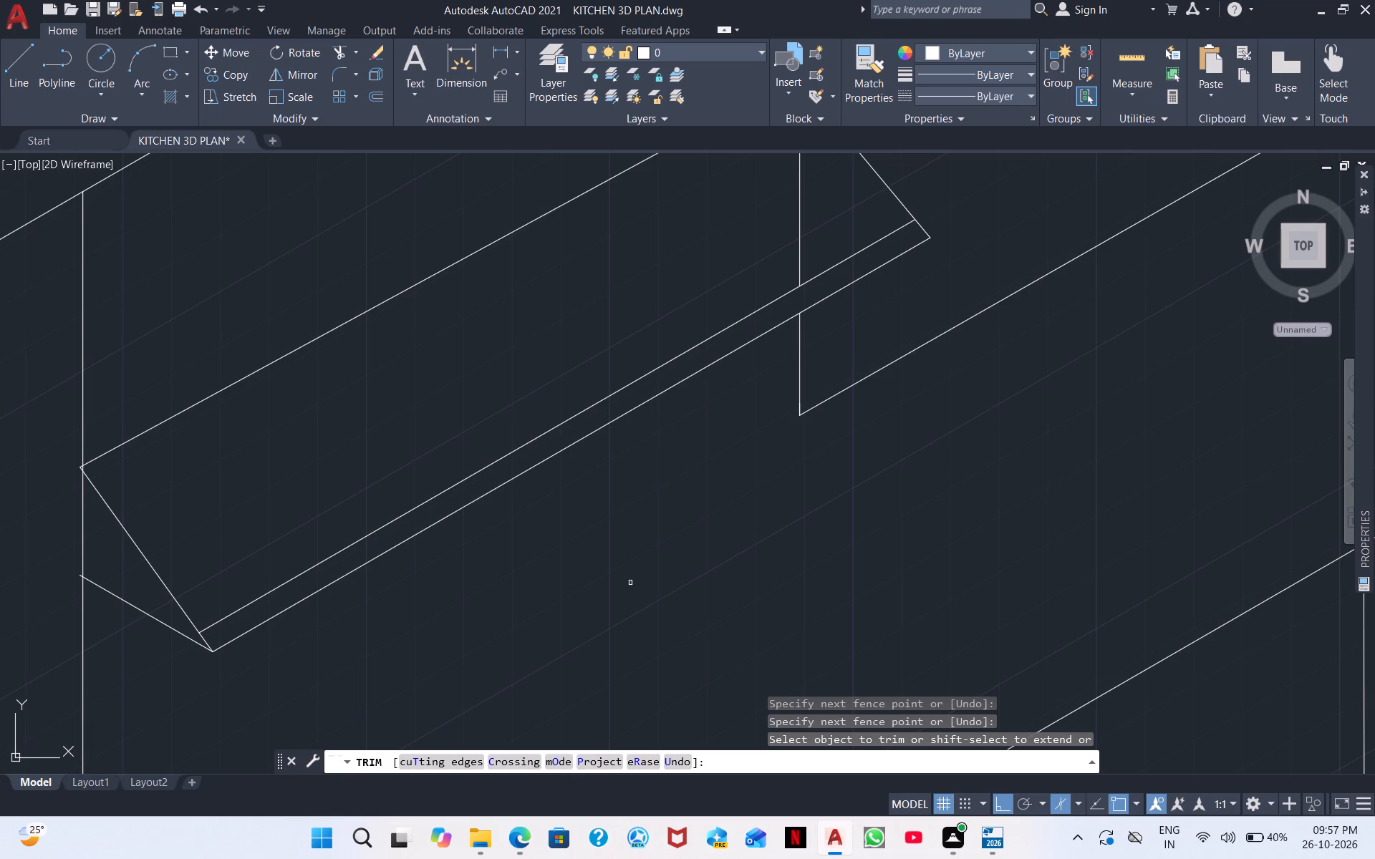
{"action": "scroll", "coordinate": [675, 448], "scroll_direction": "down", "scroll_amount": 1}
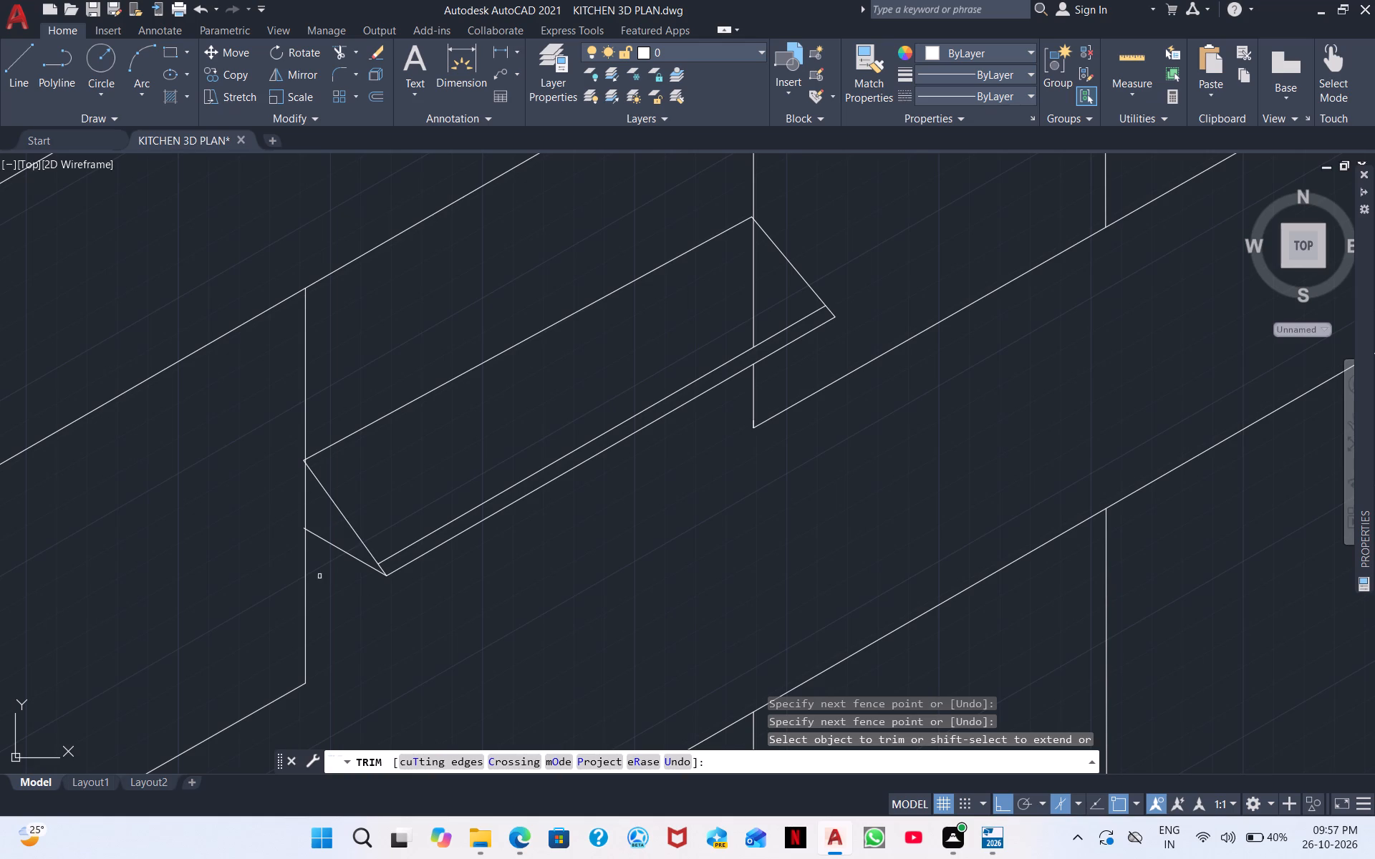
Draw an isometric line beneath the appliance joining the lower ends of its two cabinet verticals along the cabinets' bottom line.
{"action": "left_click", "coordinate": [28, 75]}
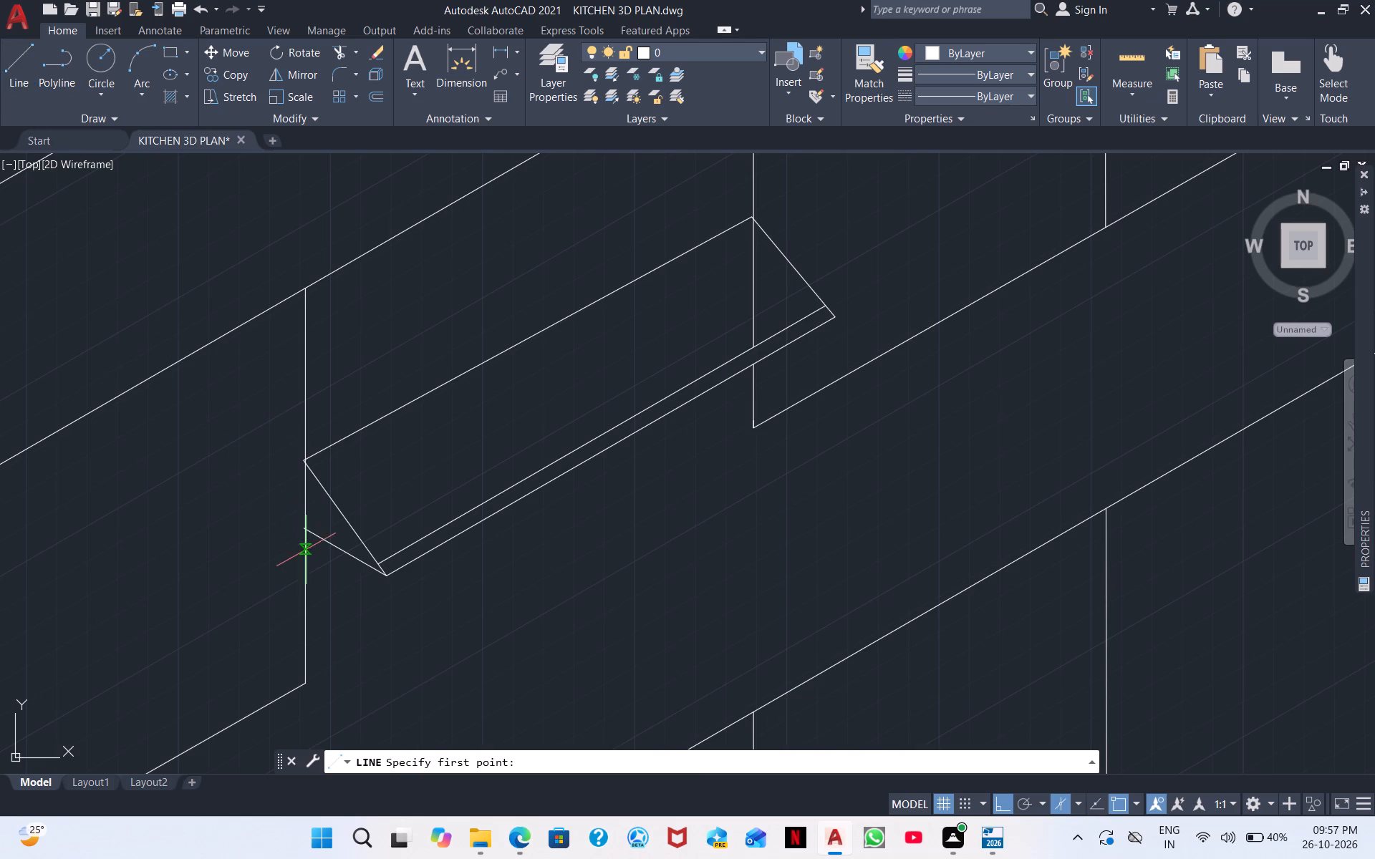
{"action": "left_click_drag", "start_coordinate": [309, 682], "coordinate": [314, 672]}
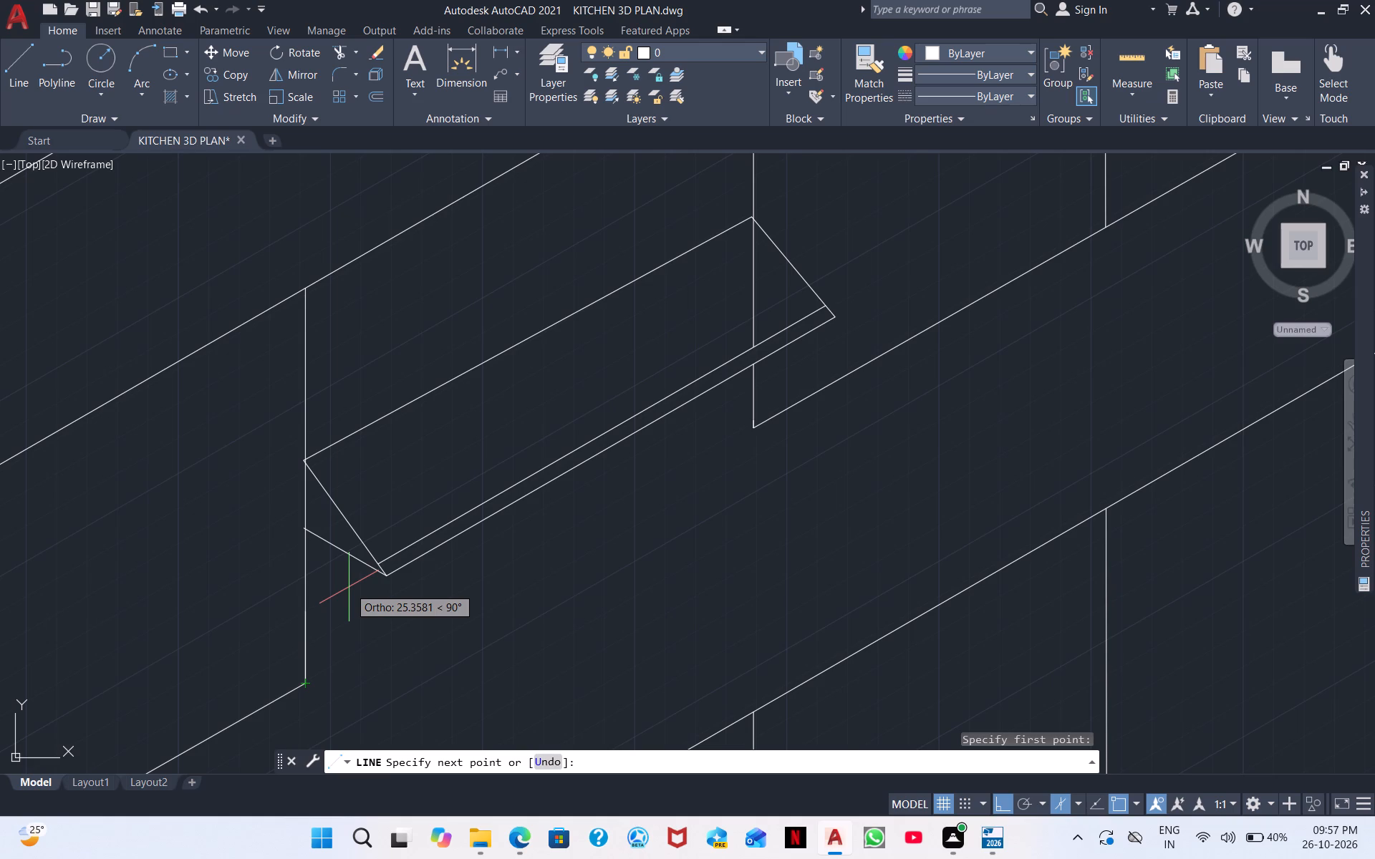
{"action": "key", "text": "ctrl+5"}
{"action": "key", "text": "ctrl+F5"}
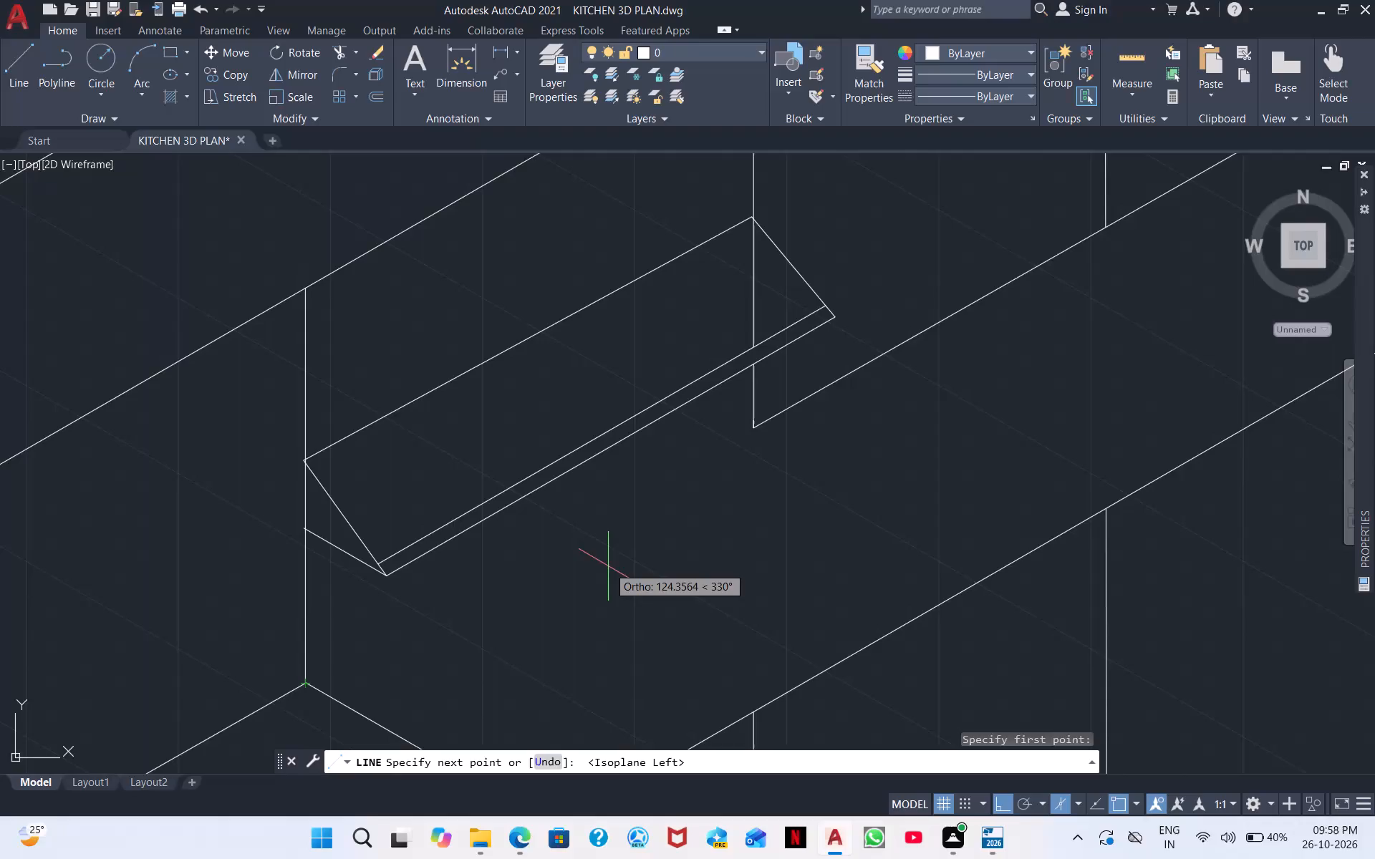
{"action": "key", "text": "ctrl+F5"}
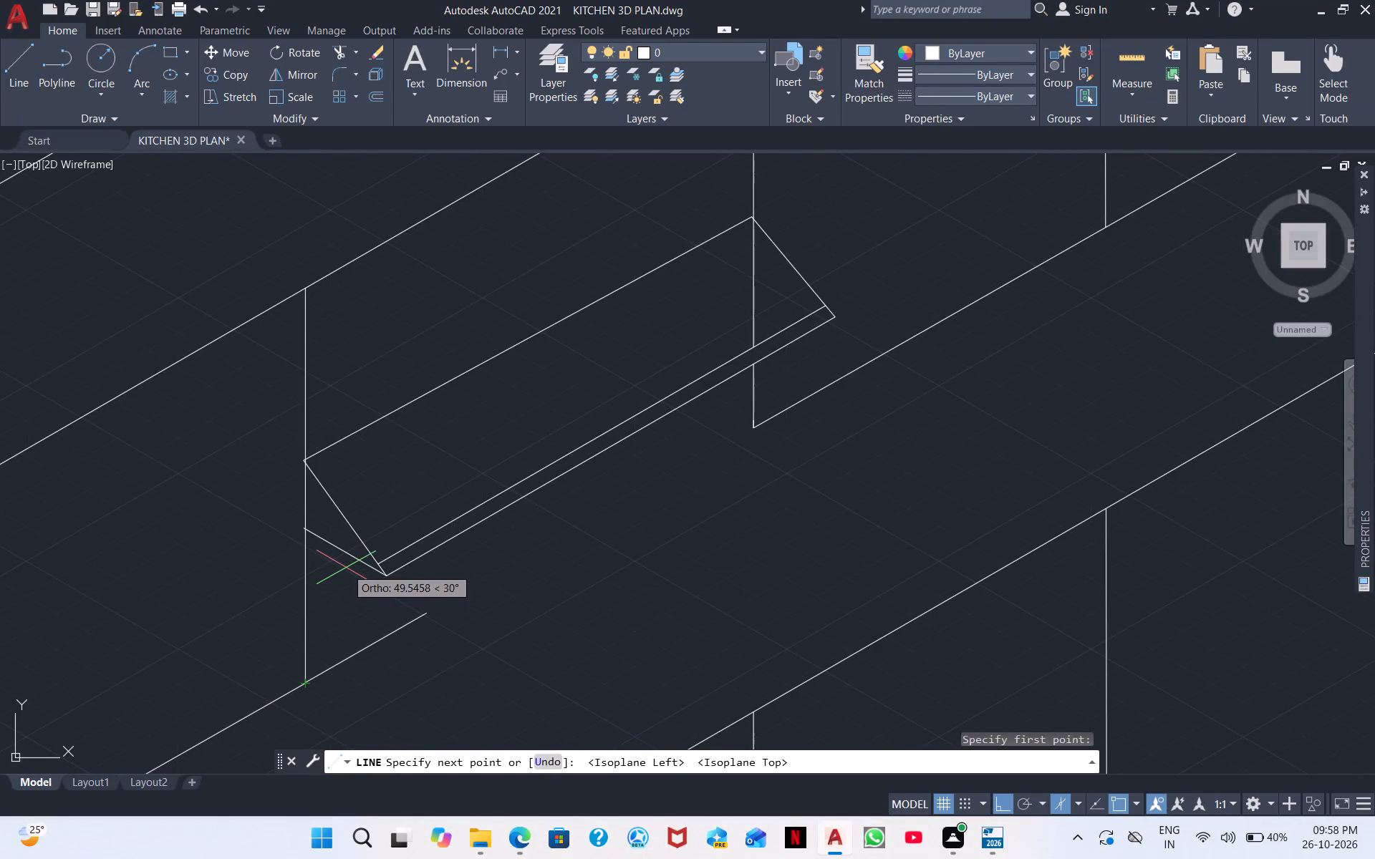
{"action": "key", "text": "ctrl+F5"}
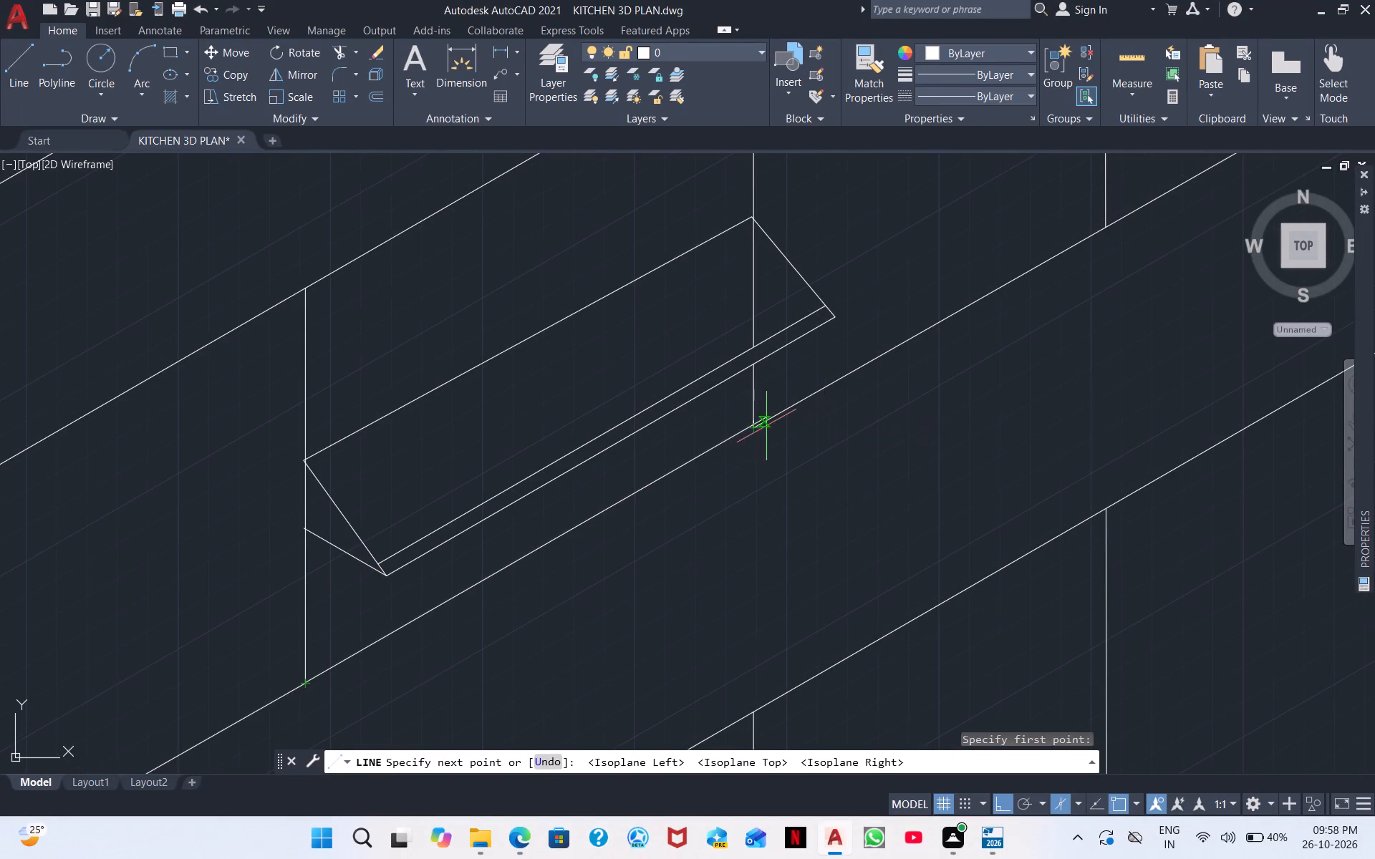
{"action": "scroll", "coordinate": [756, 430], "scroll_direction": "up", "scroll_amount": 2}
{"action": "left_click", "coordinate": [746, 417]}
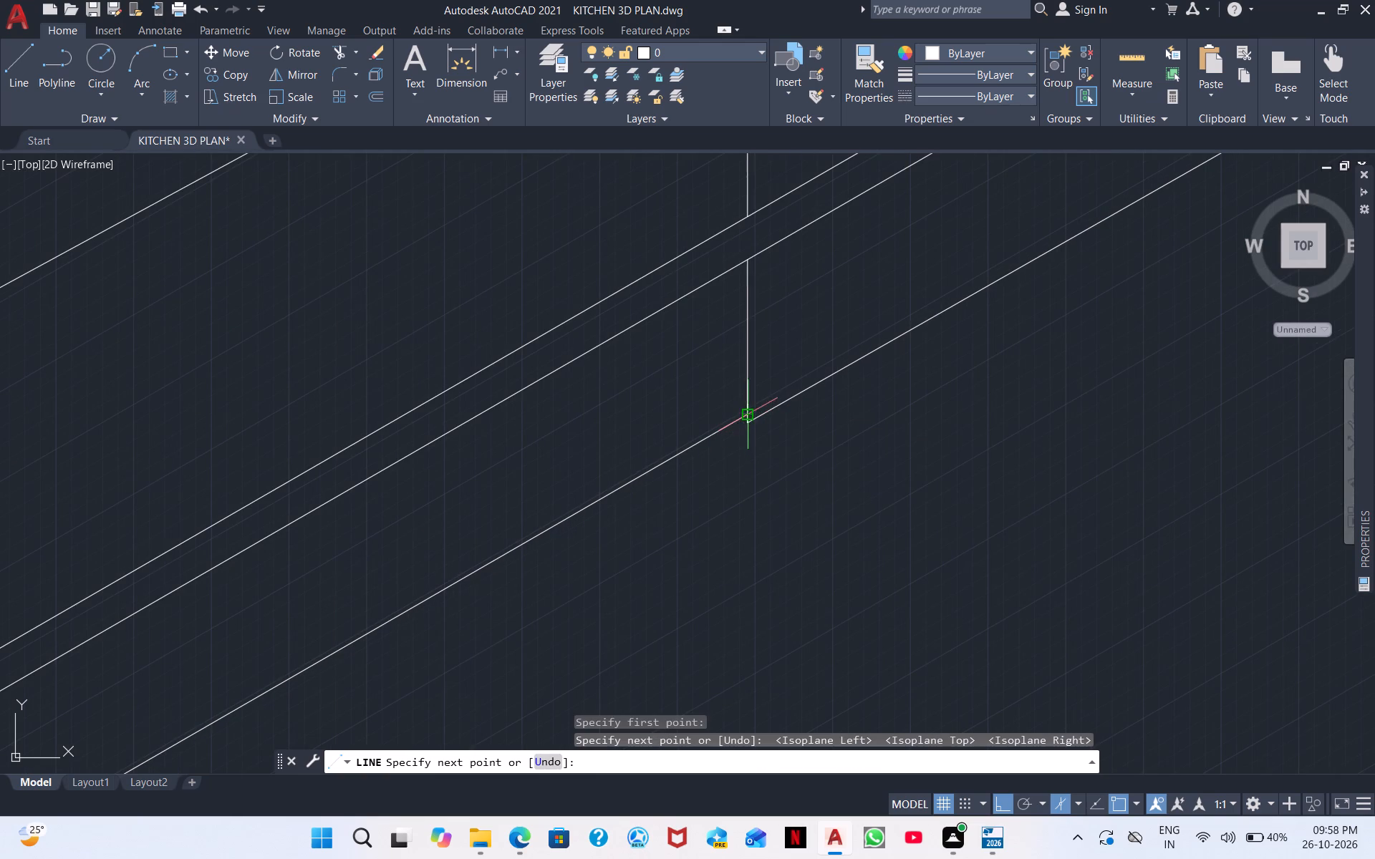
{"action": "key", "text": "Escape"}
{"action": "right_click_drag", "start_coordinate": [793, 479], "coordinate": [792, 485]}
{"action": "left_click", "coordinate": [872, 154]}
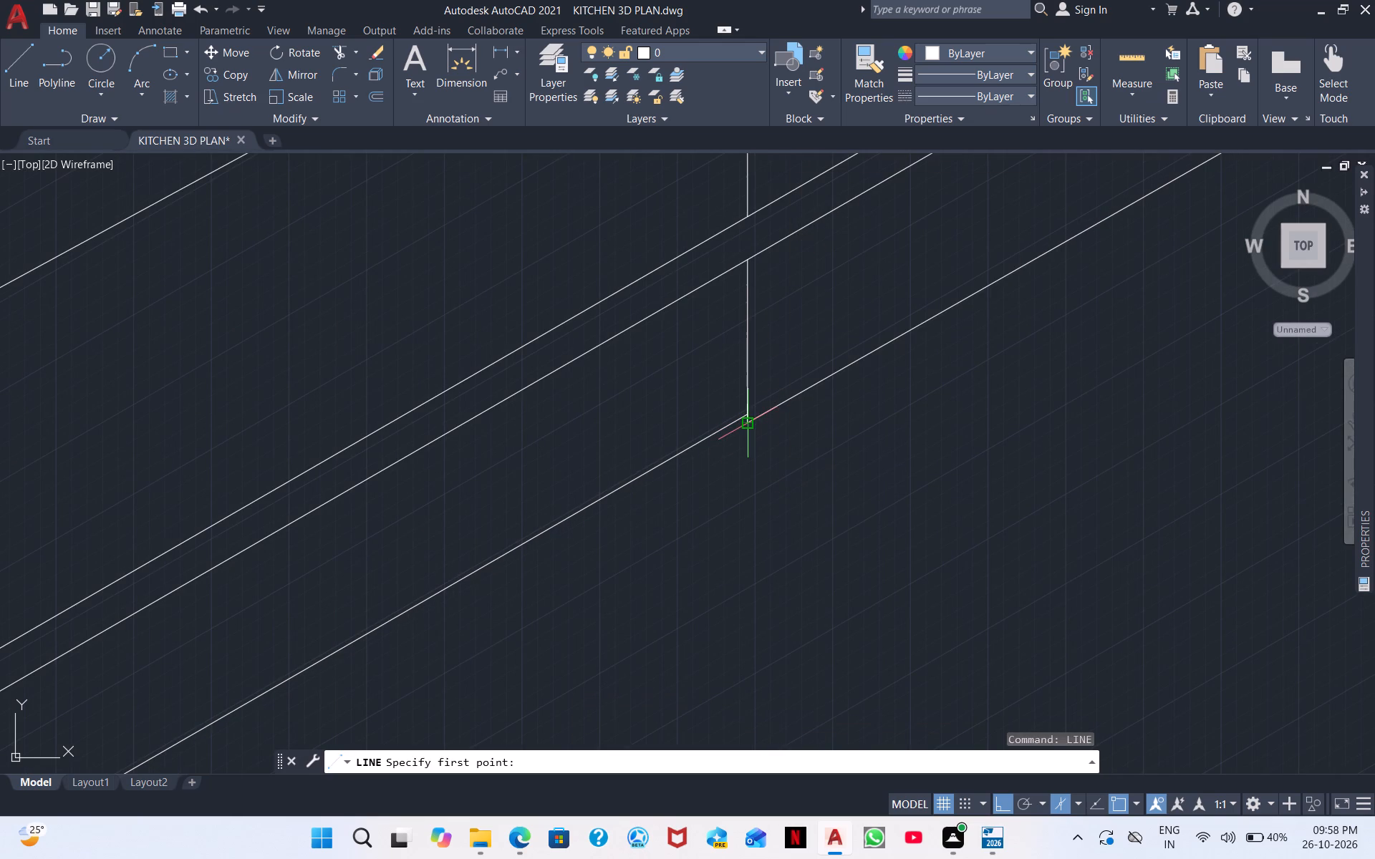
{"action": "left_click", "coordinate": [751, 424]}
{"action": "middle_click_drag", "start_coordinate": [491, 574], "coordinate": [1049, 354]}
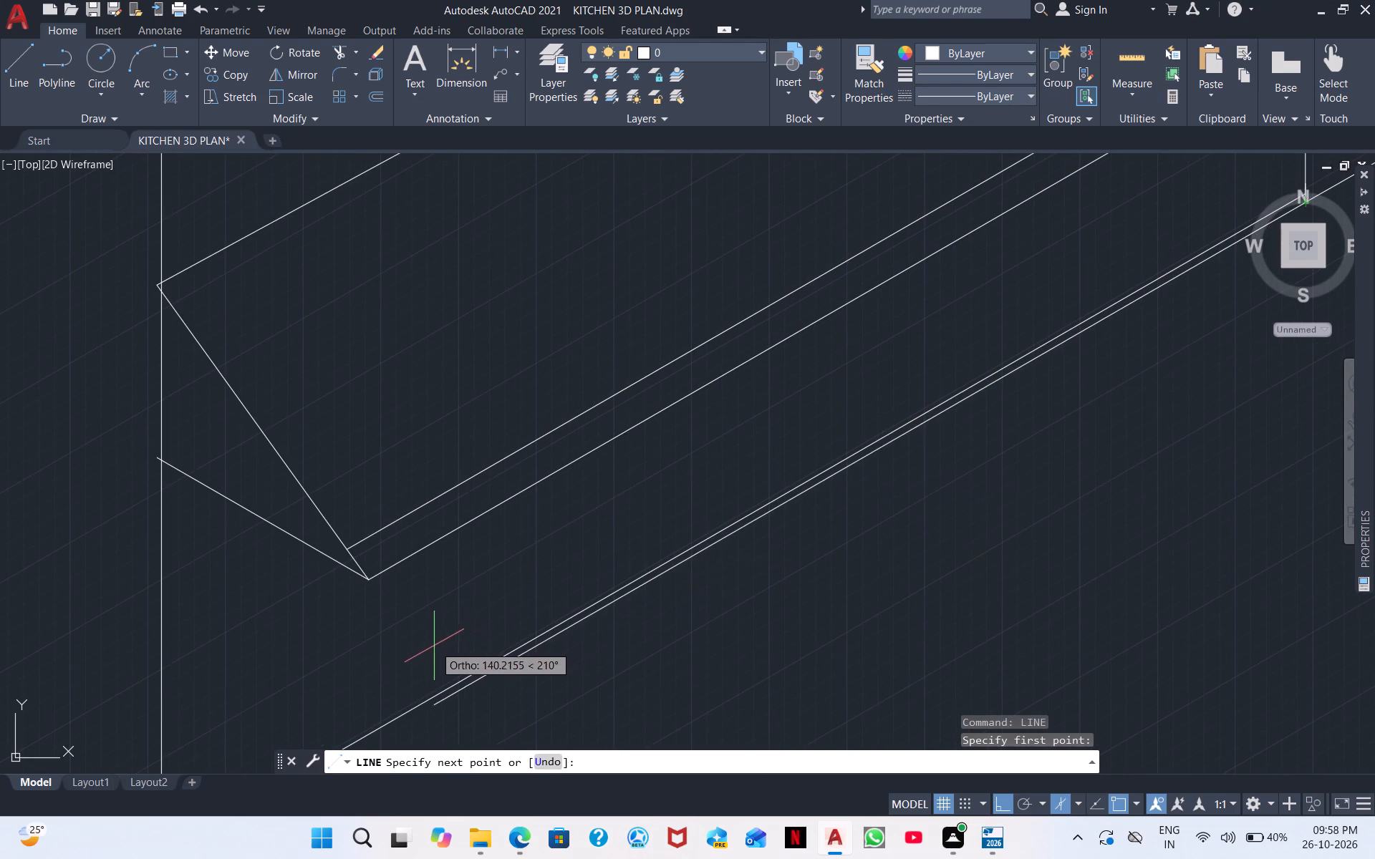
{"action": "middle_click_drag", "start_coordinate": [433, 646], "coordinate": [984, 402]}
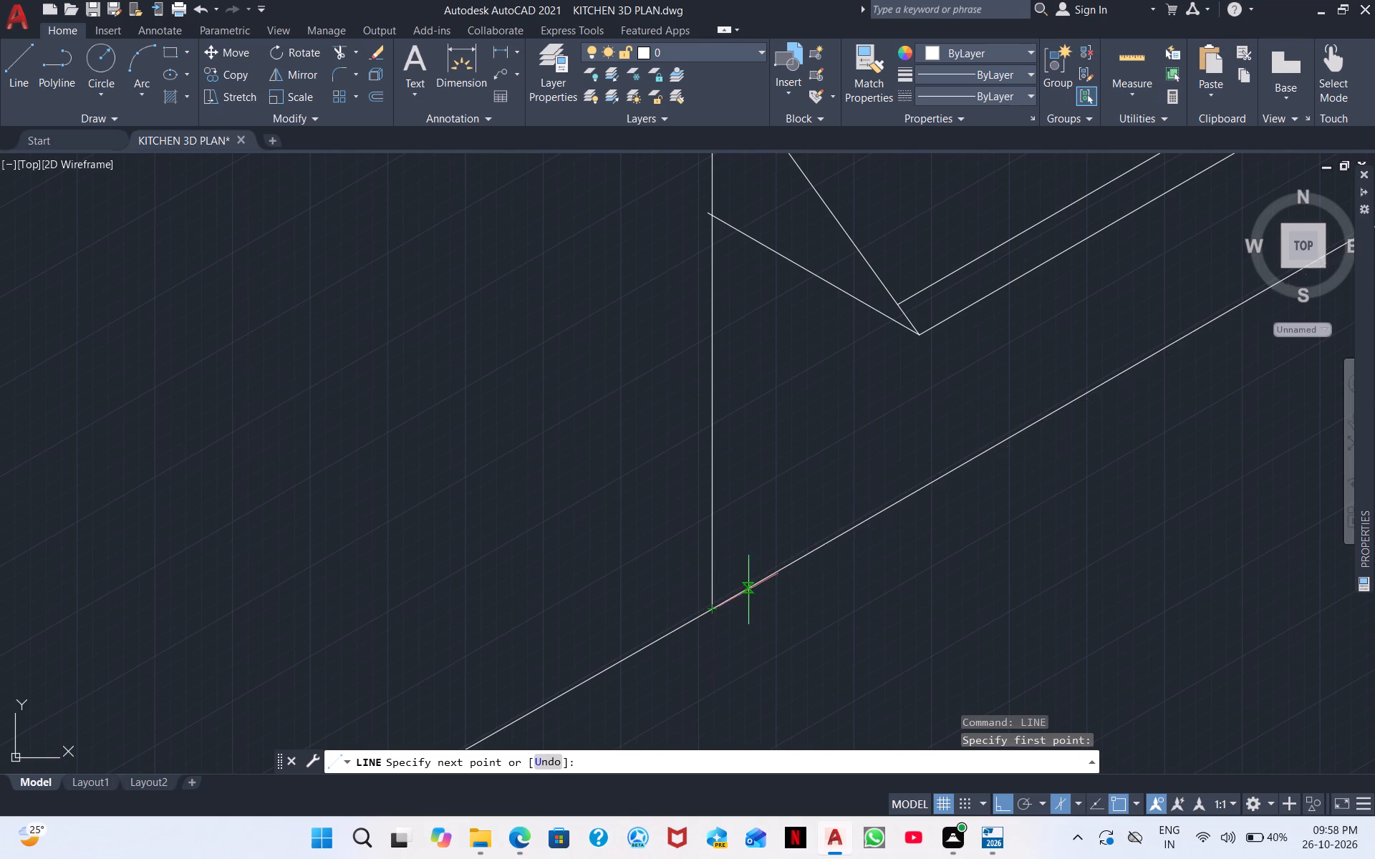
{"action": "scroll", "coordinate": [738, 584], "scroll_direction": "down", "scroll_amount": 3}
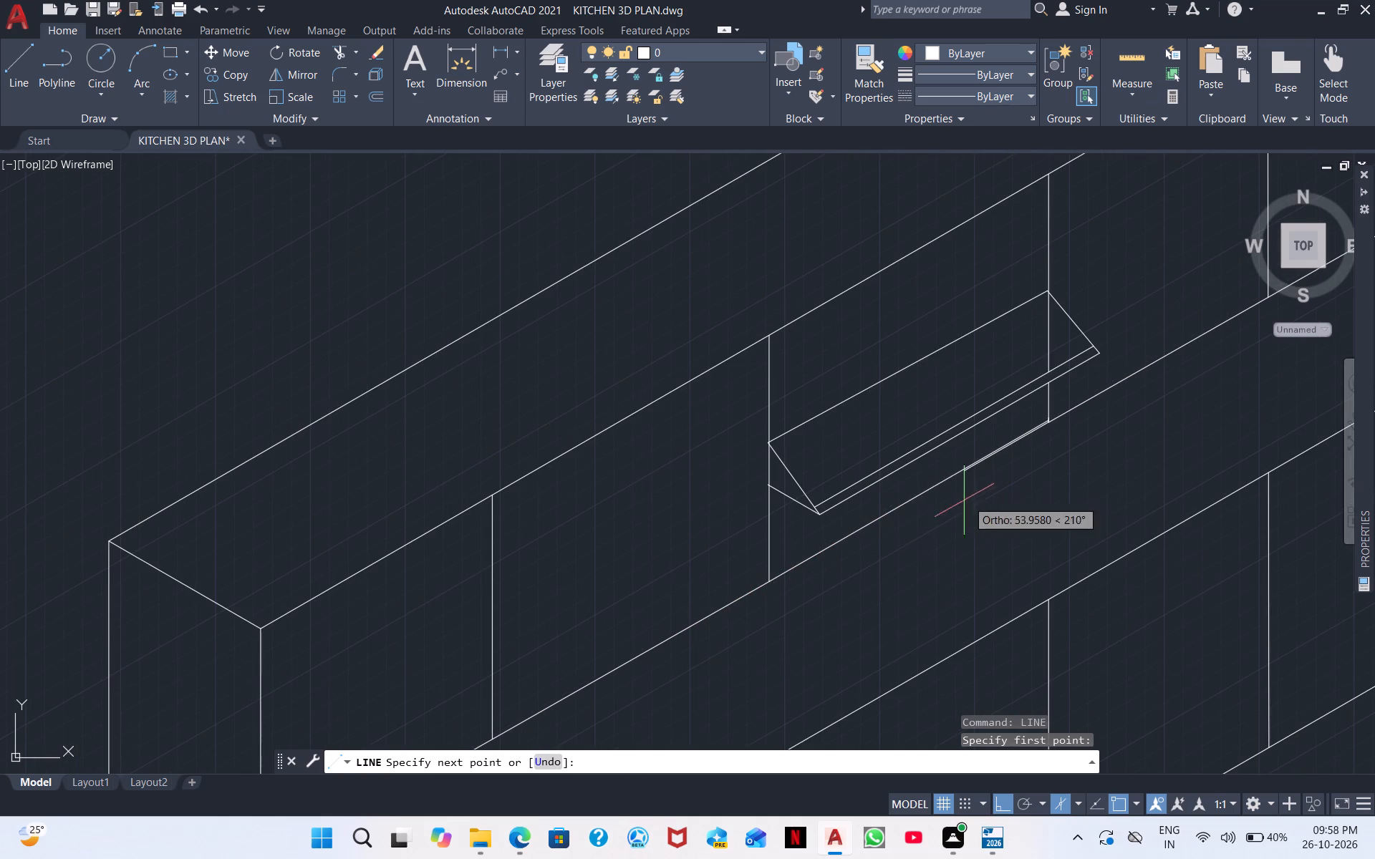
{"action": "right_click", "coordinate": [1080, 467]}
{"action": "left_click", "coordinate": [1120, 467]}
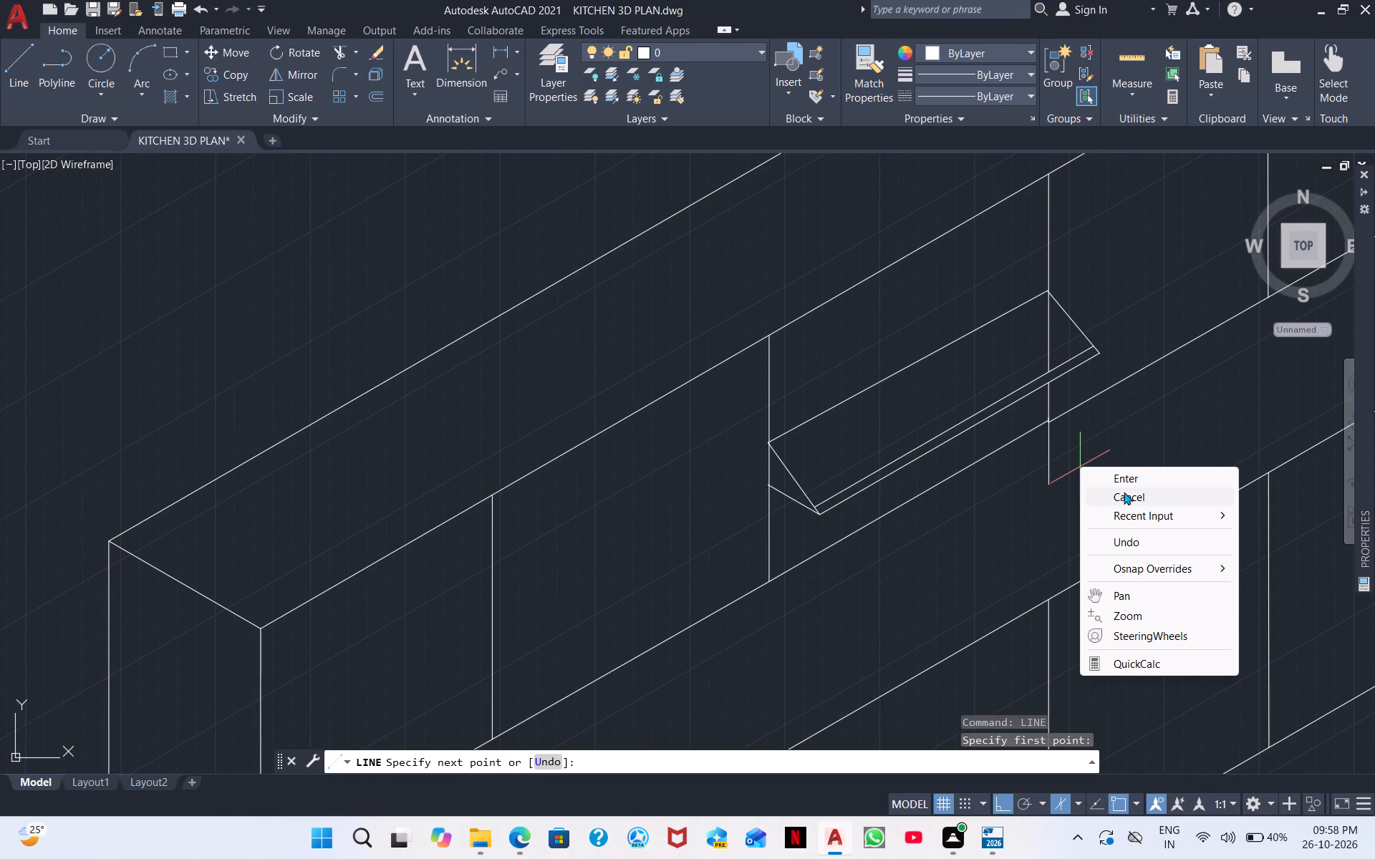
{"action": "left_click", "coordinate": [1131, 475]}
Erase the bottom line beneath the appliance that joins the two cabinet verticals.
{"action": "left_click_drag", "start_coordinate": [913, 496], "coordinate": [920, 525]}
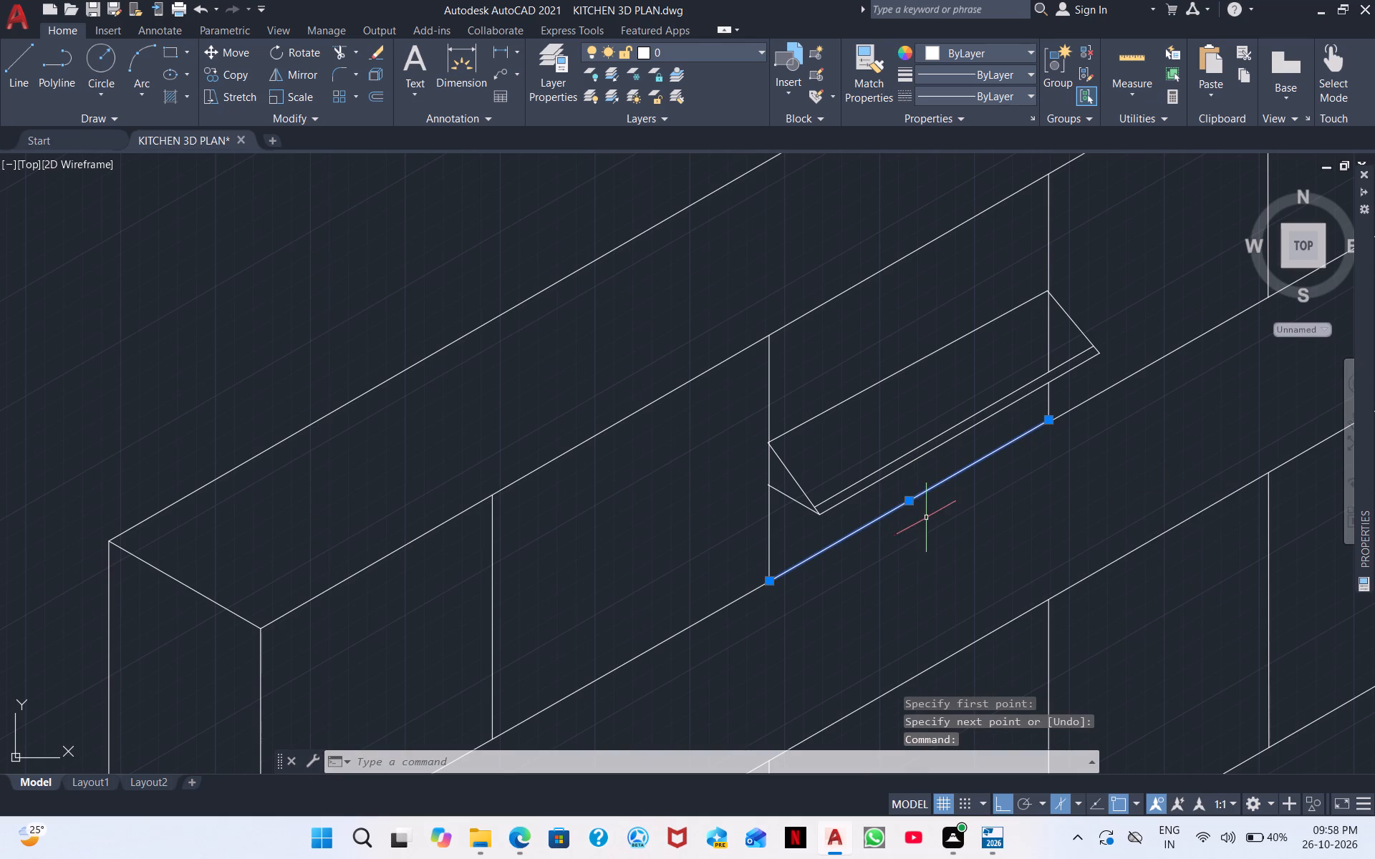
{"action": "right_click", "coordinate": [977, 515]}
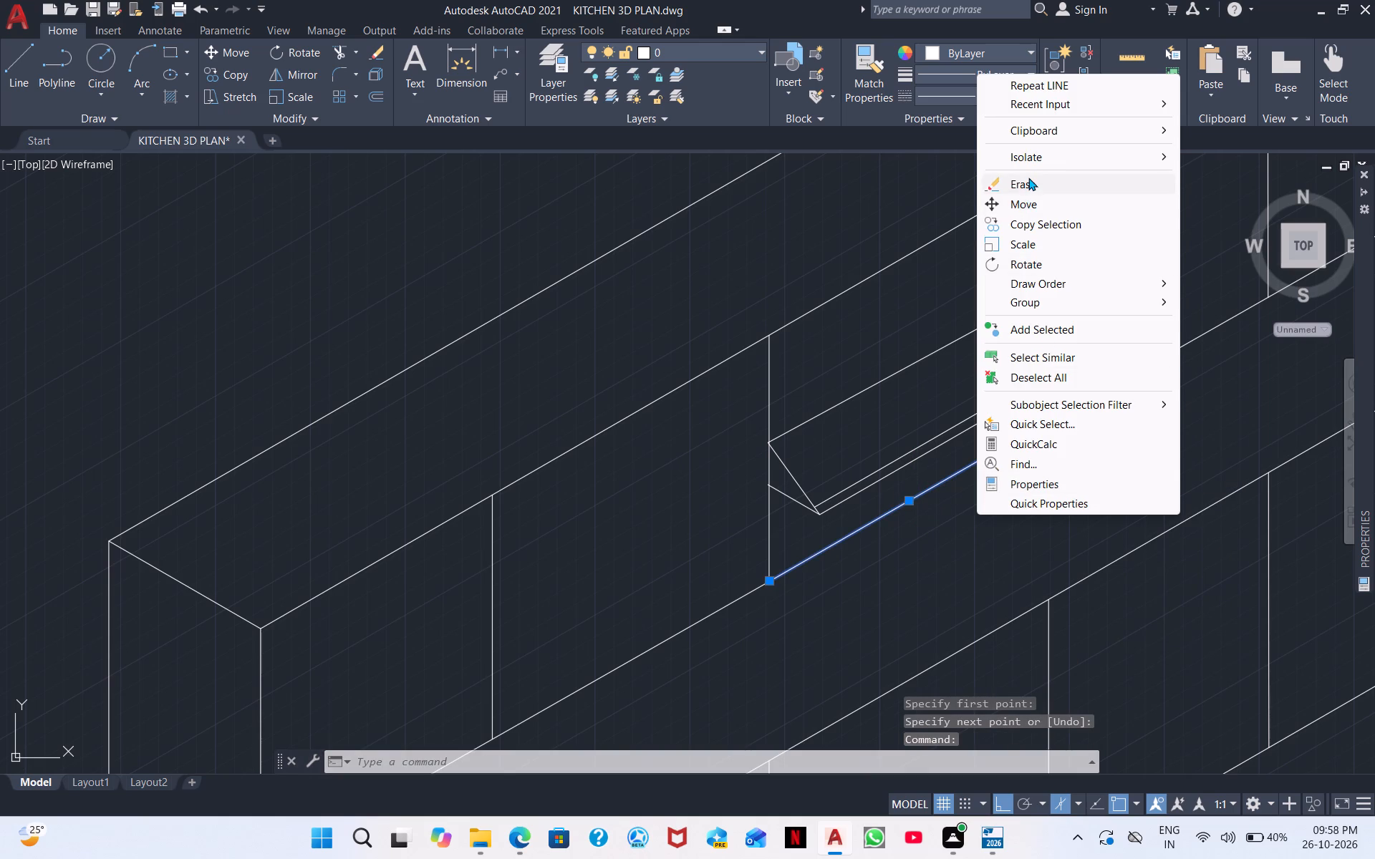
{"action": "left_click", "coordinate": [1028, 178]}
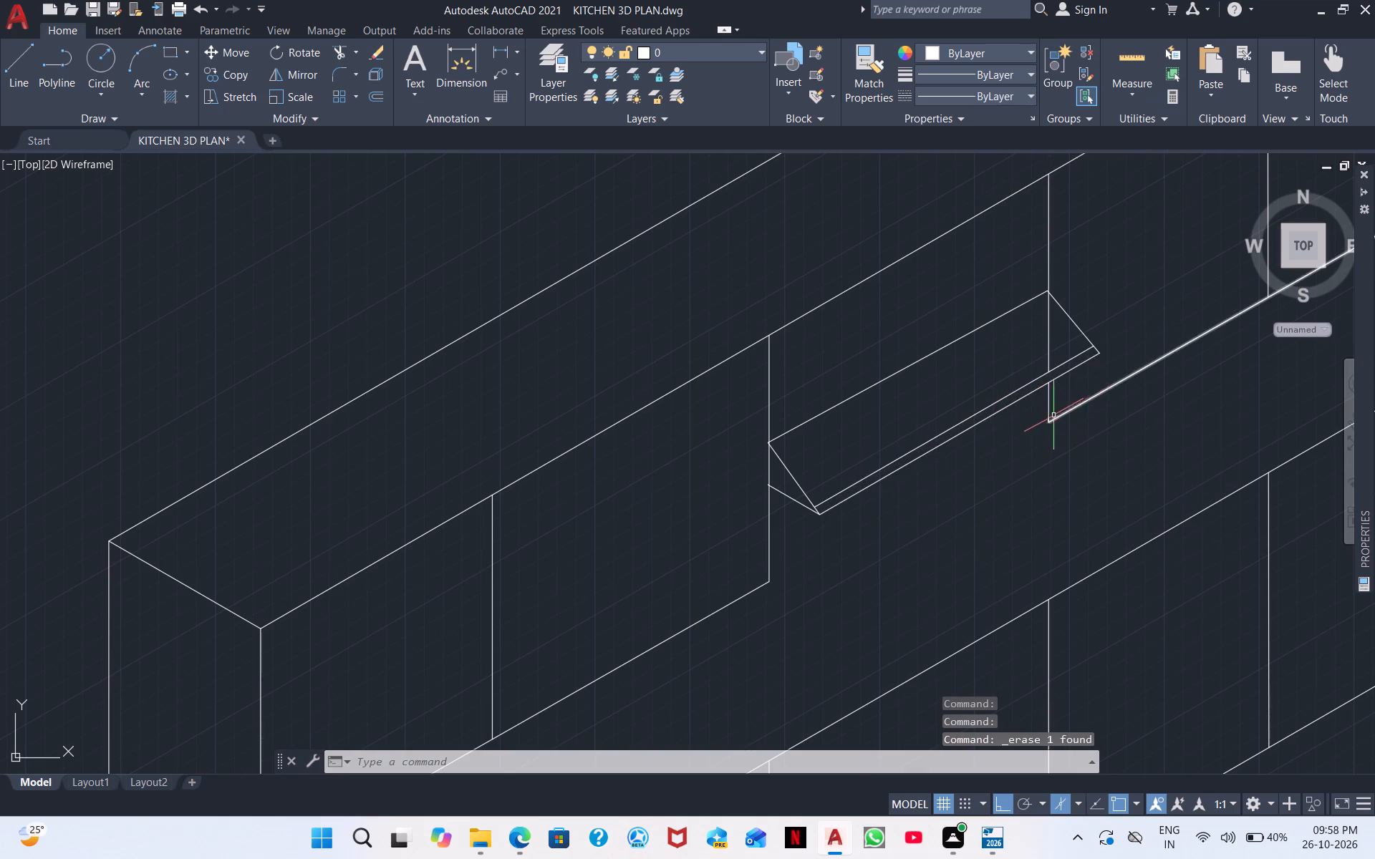
Trim the part of the corner-side cabinet vertical that runs behind the appliance's sloping face.
{"action": "scroll", "coordinate": [1051, 416], "scroll_direction": "up", "scroll_amount": 4}
{"action": "scroll", "coordinate": [965, 428], "scroll_direction": "down", "scroll_amount": 3}
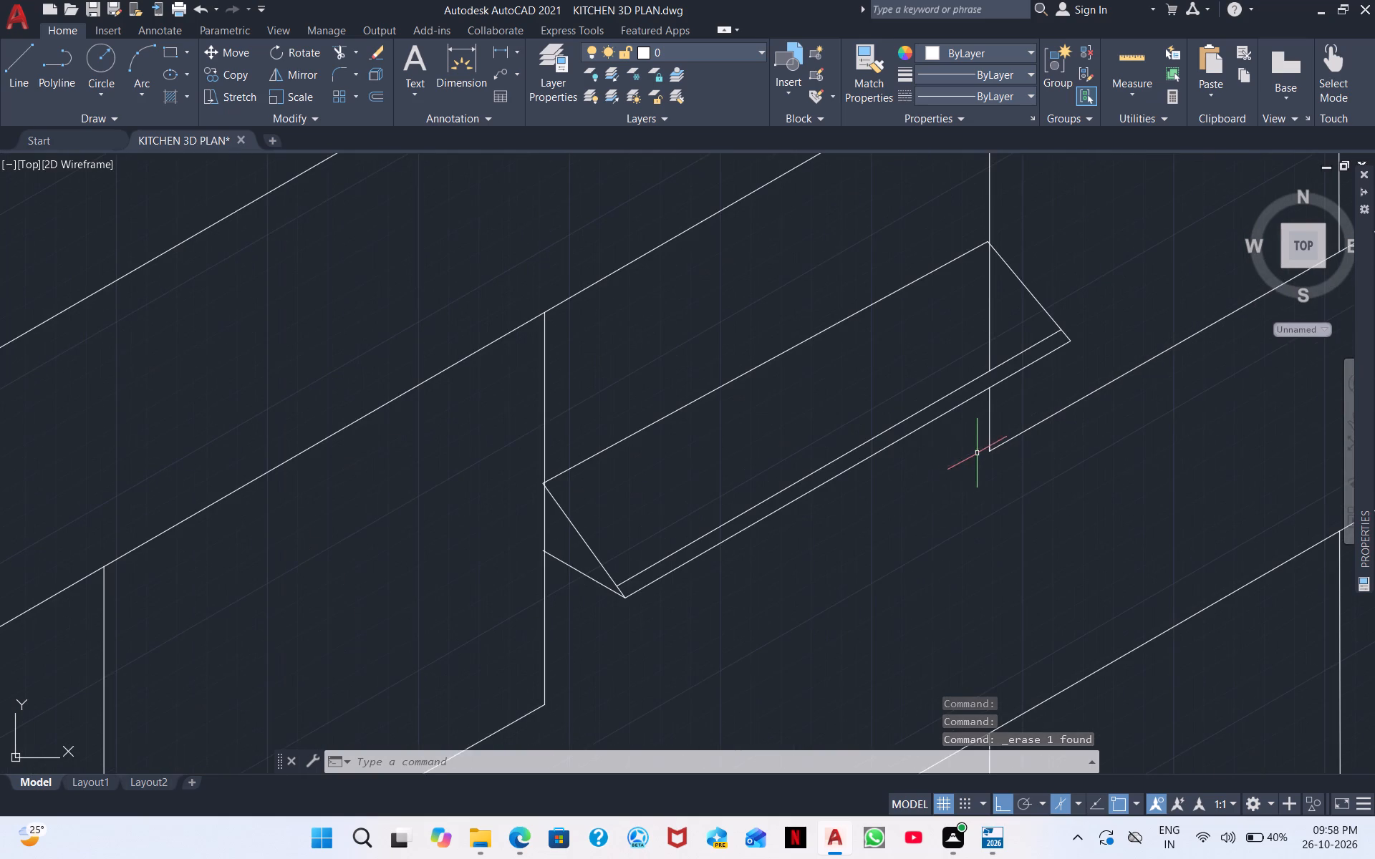
{"action": "middle_click_drag", "start_coordinate": [923, 475], "coordinate": [878, 495]}
{"action": "scroll", "coordinate": [676, 184], "scroll_direction": "up", "scroll_amount": 1}
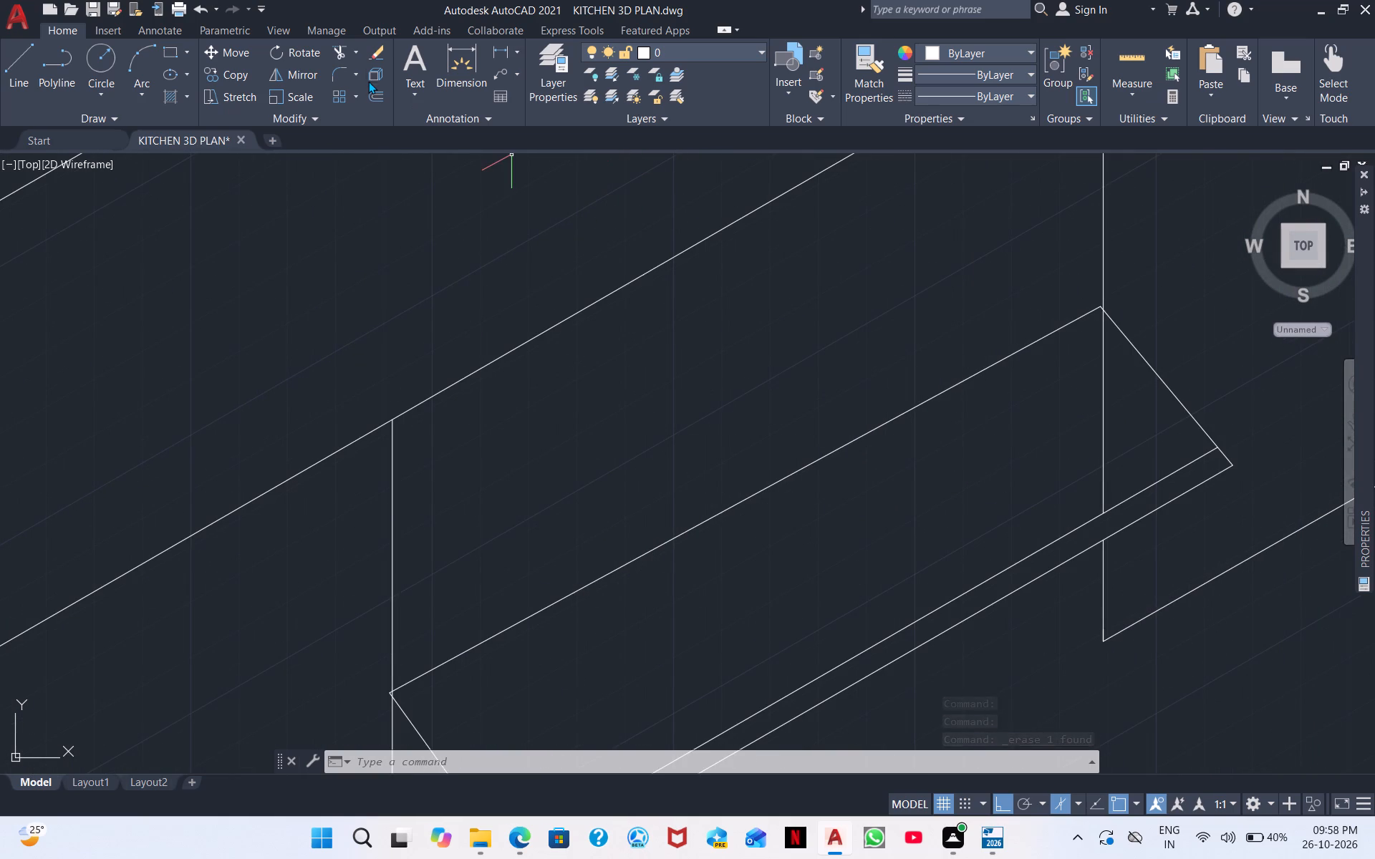
{"action": "left_click", "coordinate": [344, 49]}
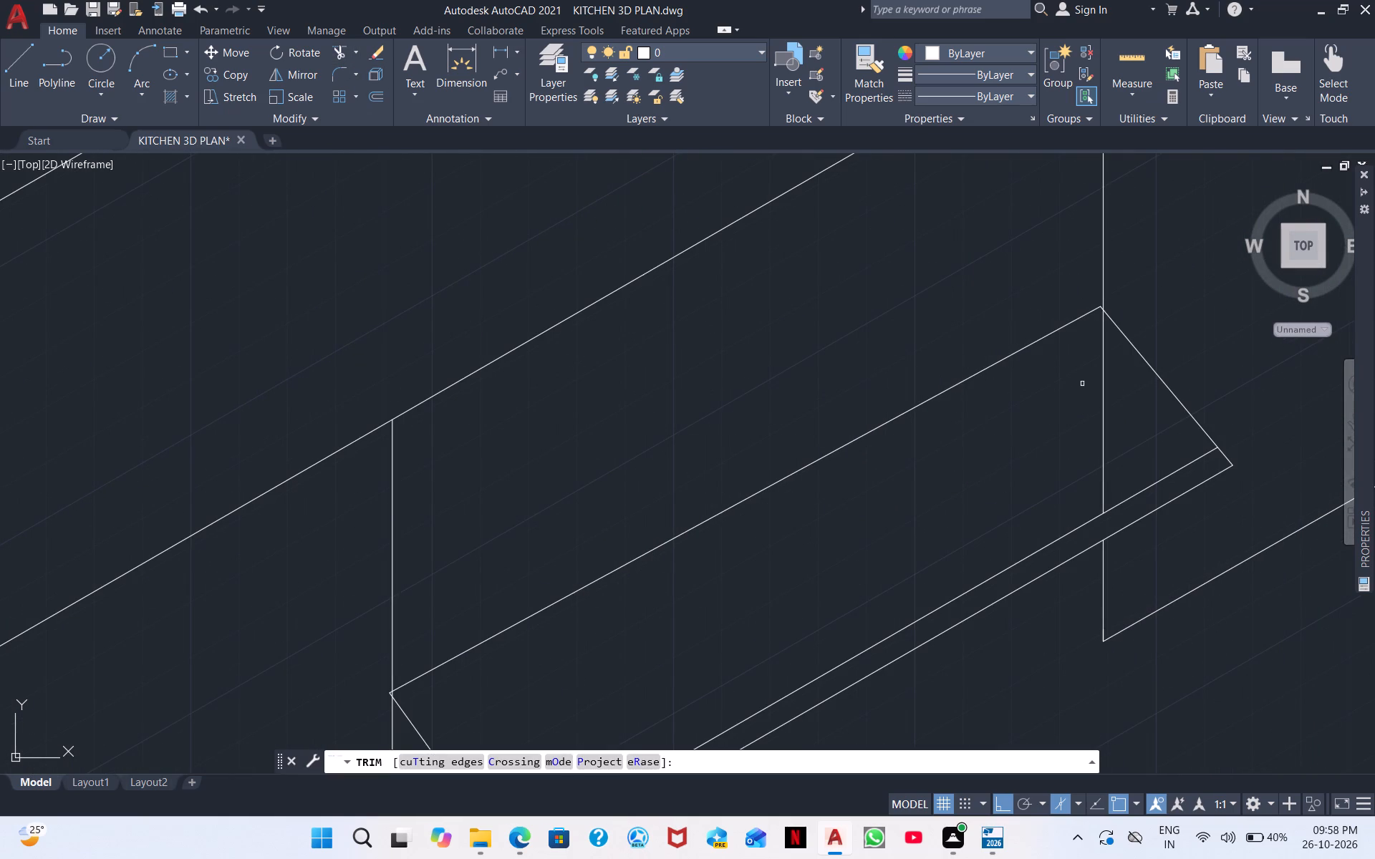
{"action": "left_click", "coordinate": [1101, 389]}
{"action": "scroll", "coordinate": [1010, 449], "scroll_direction": "down", "scroll_amount": 1}
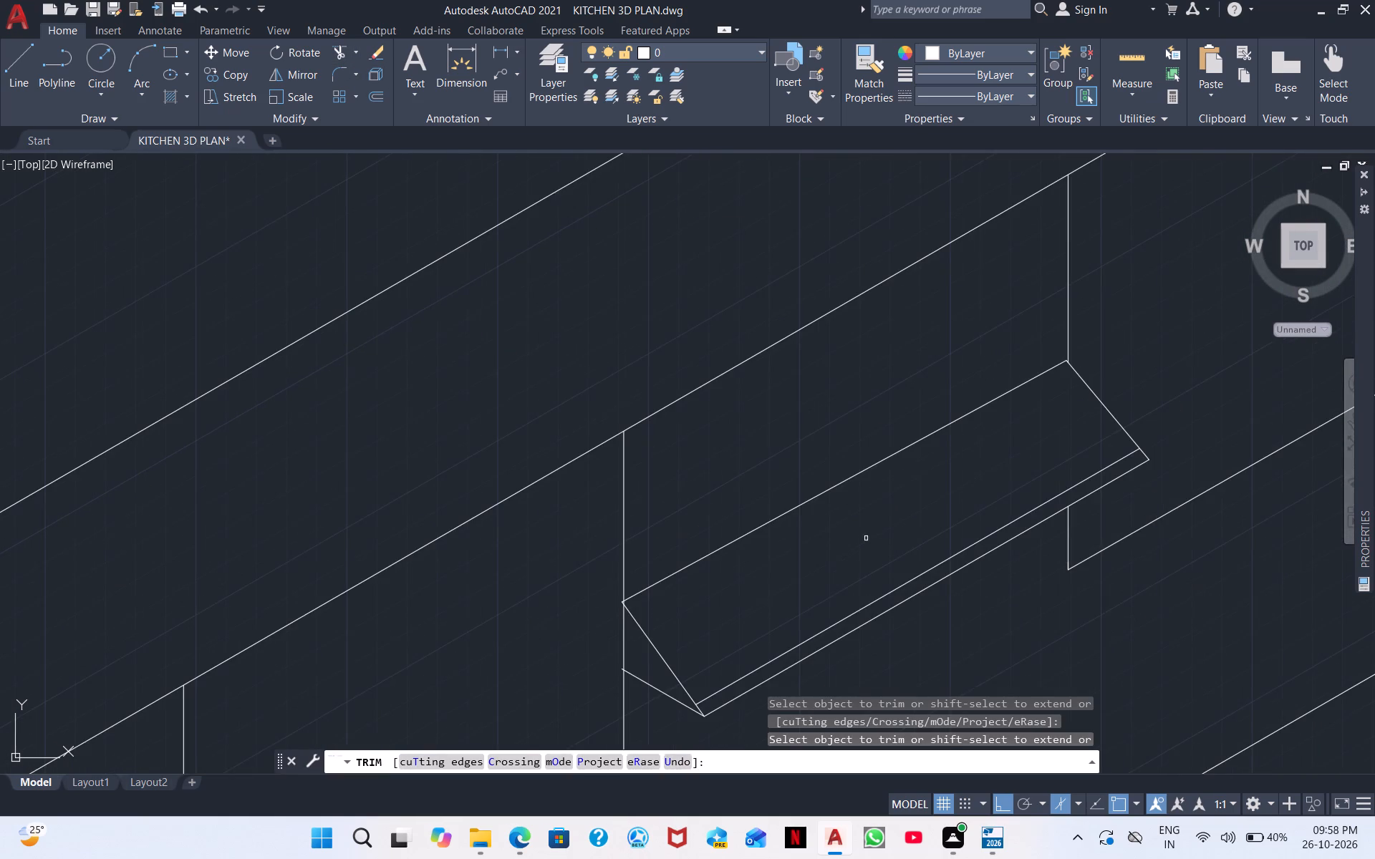
Trim the small stub of the sloping edge that sticks out past the cabinet vertical at the appliance's end away from the corner.
{"action": "middle_click_drag", "start_coordinate": [862, 543], "coordinate": [830, 405]}
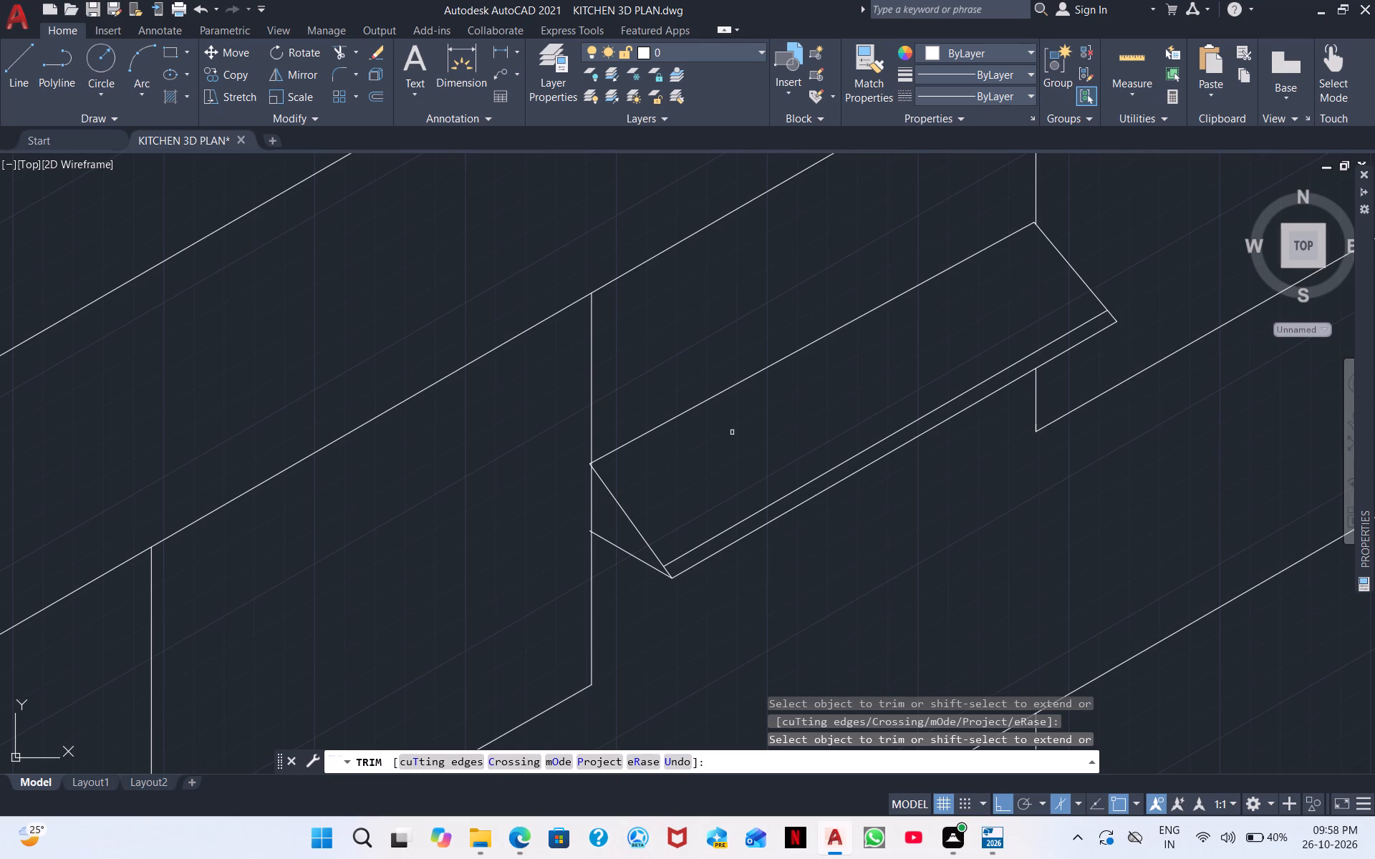
{"action": "scroll", "coordinate": [615, 490], "scroll_direction": "up", "scroll_amount": 3}
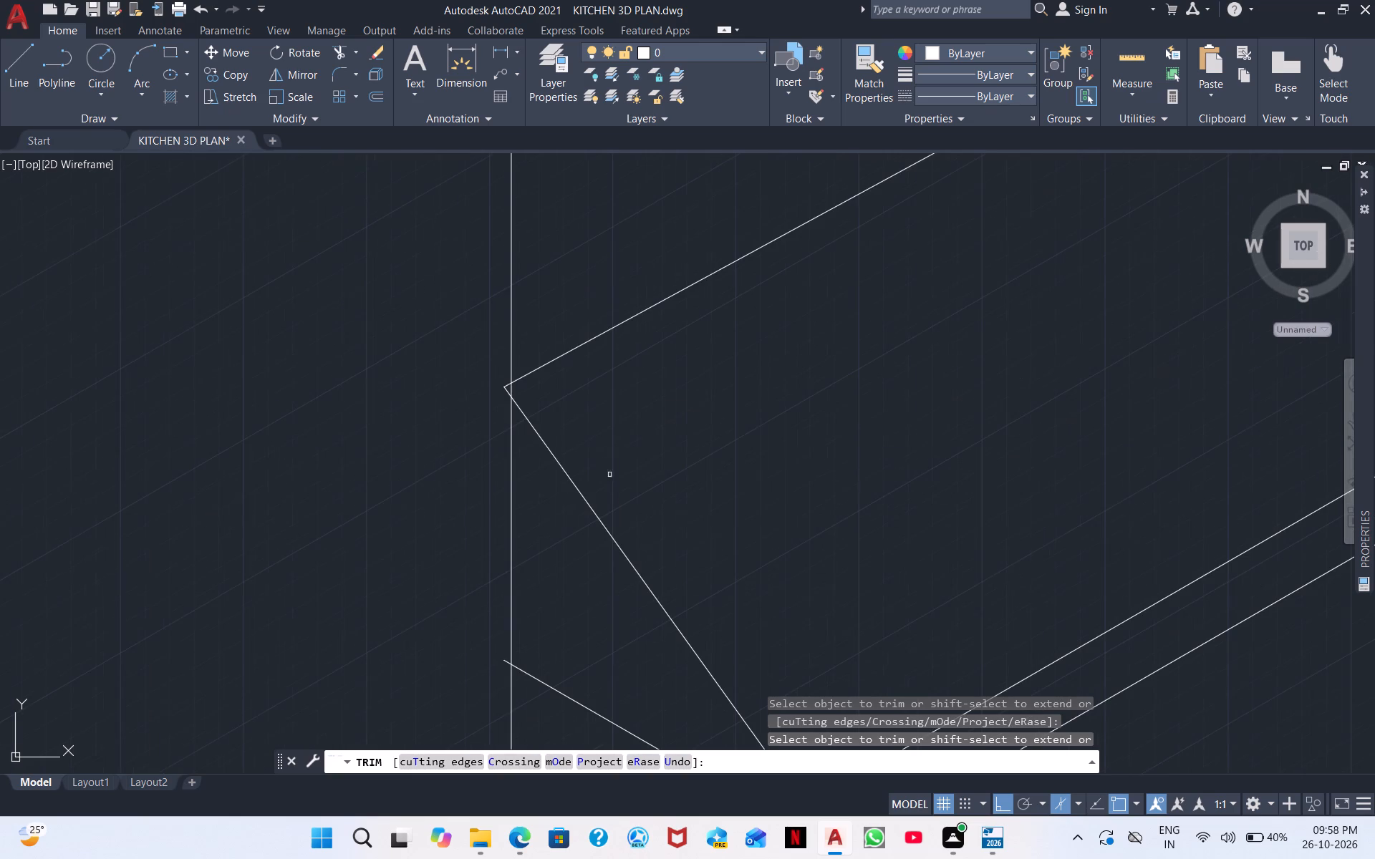
{"action": "left_click", "coordinate": [504, 384]}
{"action": "left_click", "coordinate": [506, 391]}
{"action": "scroll", "coordinate": [633, 371], "scroll_direction": "down", "scroll_amount": 2}
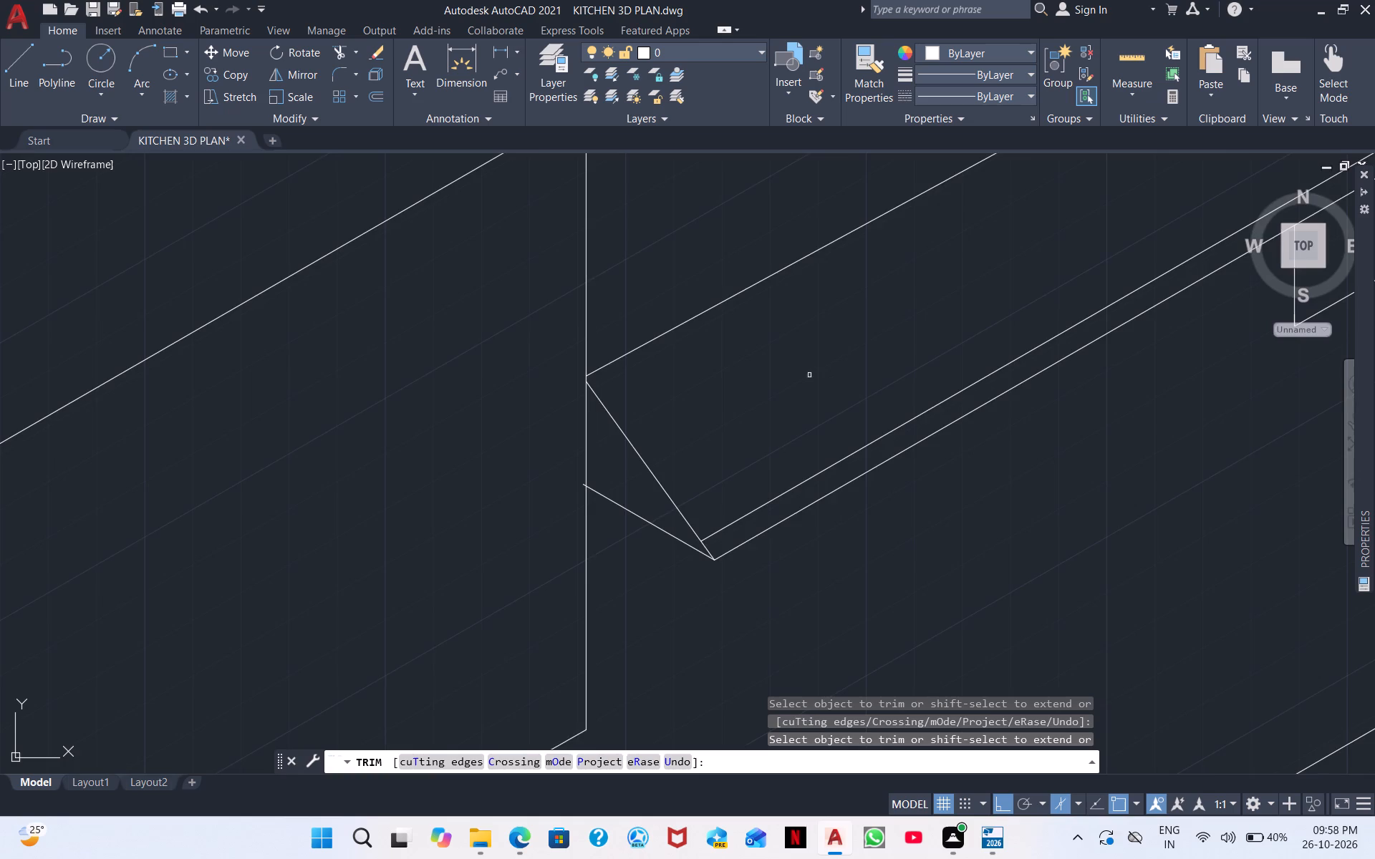
{"action": "scroll", "coordinate": [819, 363], "scroll_direction": "down", "scroll_amount": 3}
{"action": "middle_click_drag", "start_coordinate": [865, 335], "coordinate": [743, 440]}
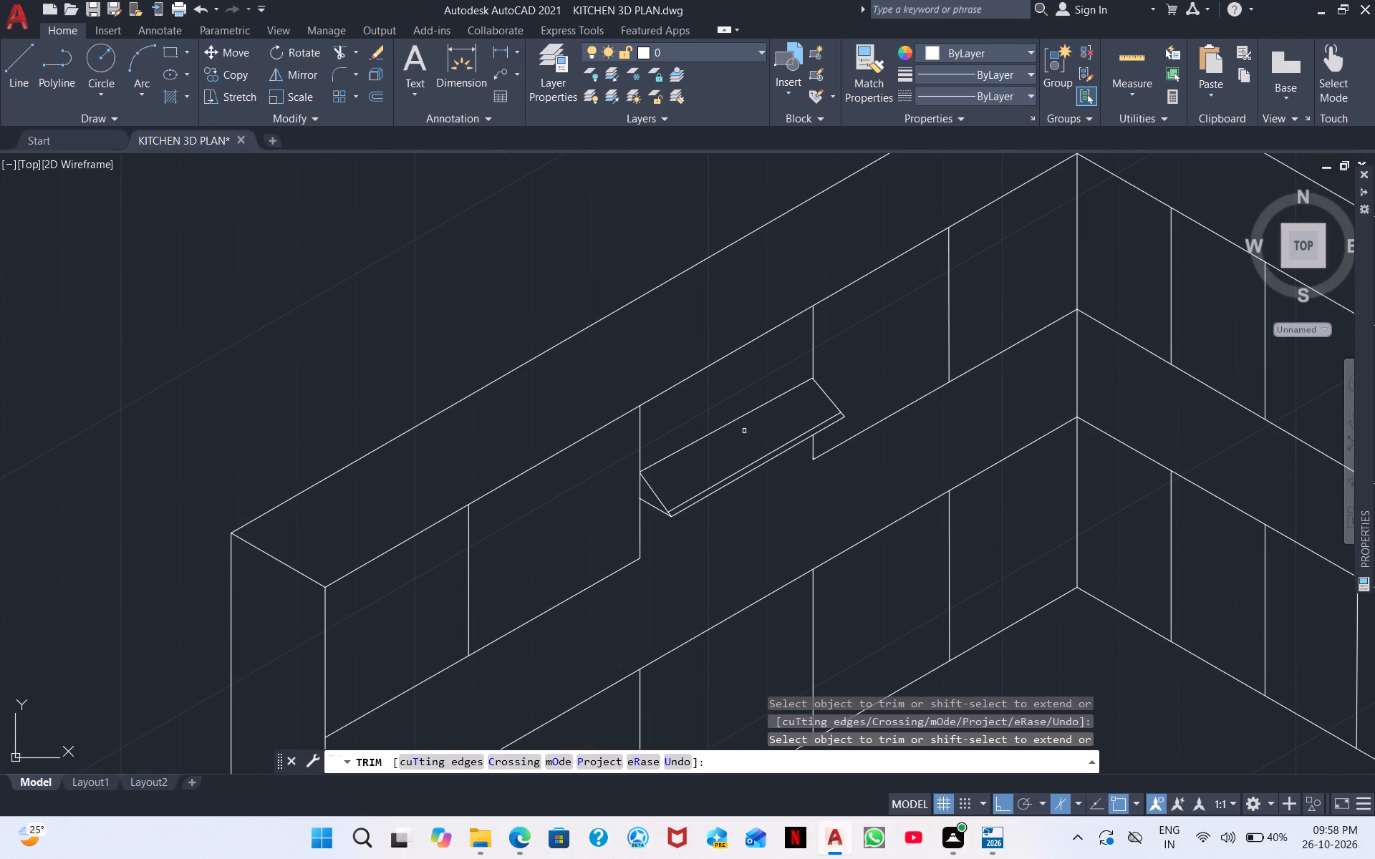
{"action": "right_click", "coordinate": [744, 431]}
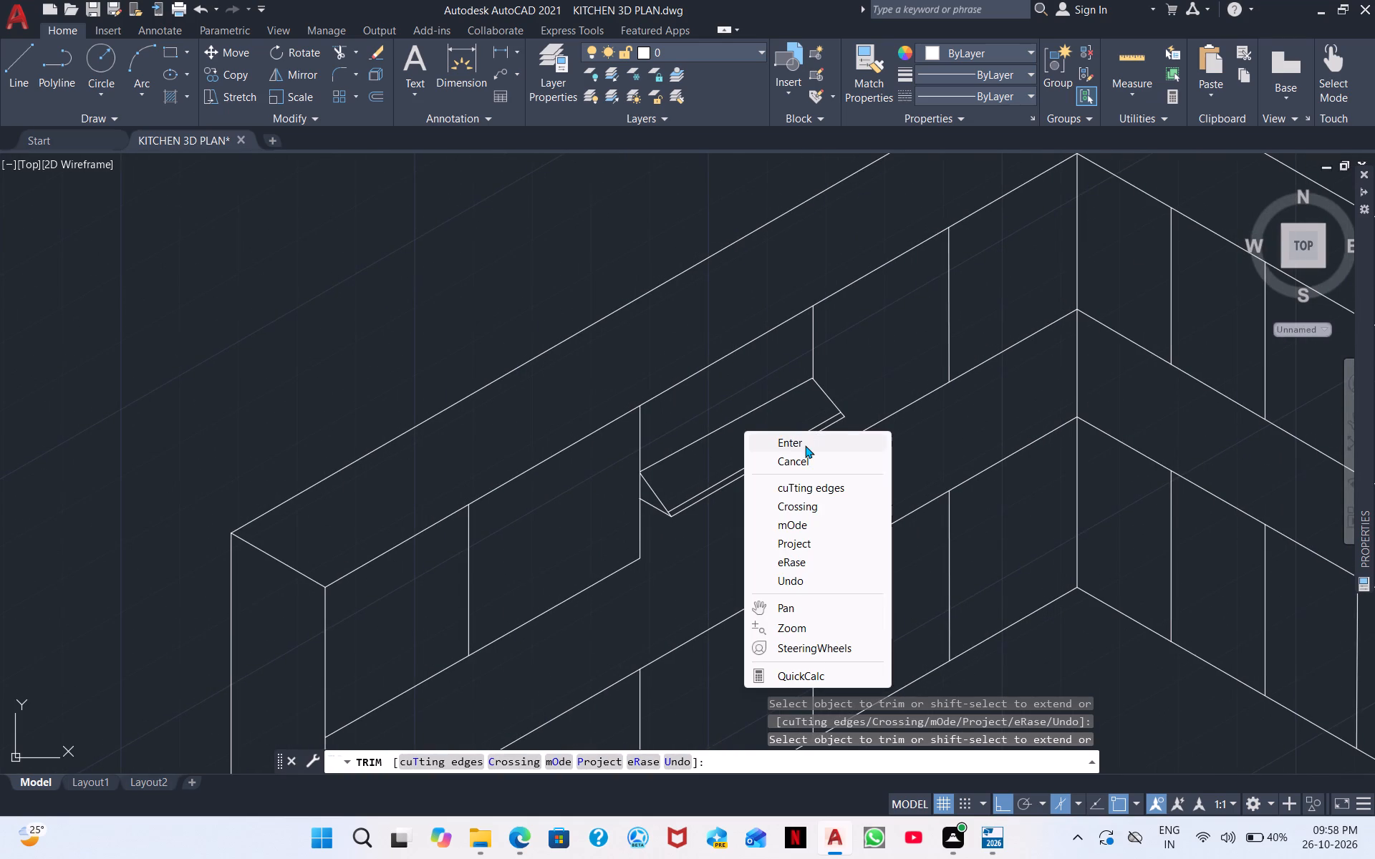
{"action": "left_click", "coordinate": [805, 445]}
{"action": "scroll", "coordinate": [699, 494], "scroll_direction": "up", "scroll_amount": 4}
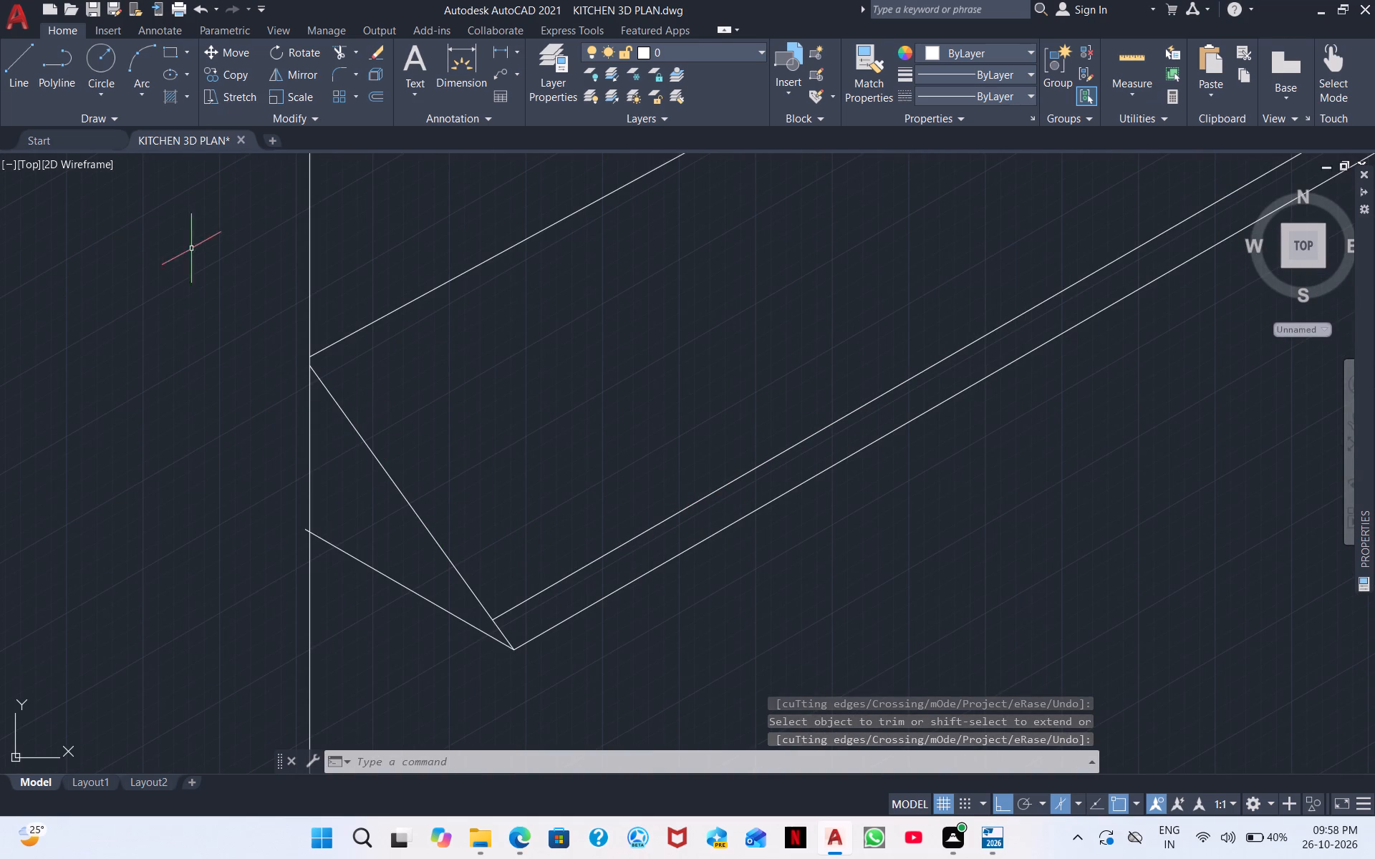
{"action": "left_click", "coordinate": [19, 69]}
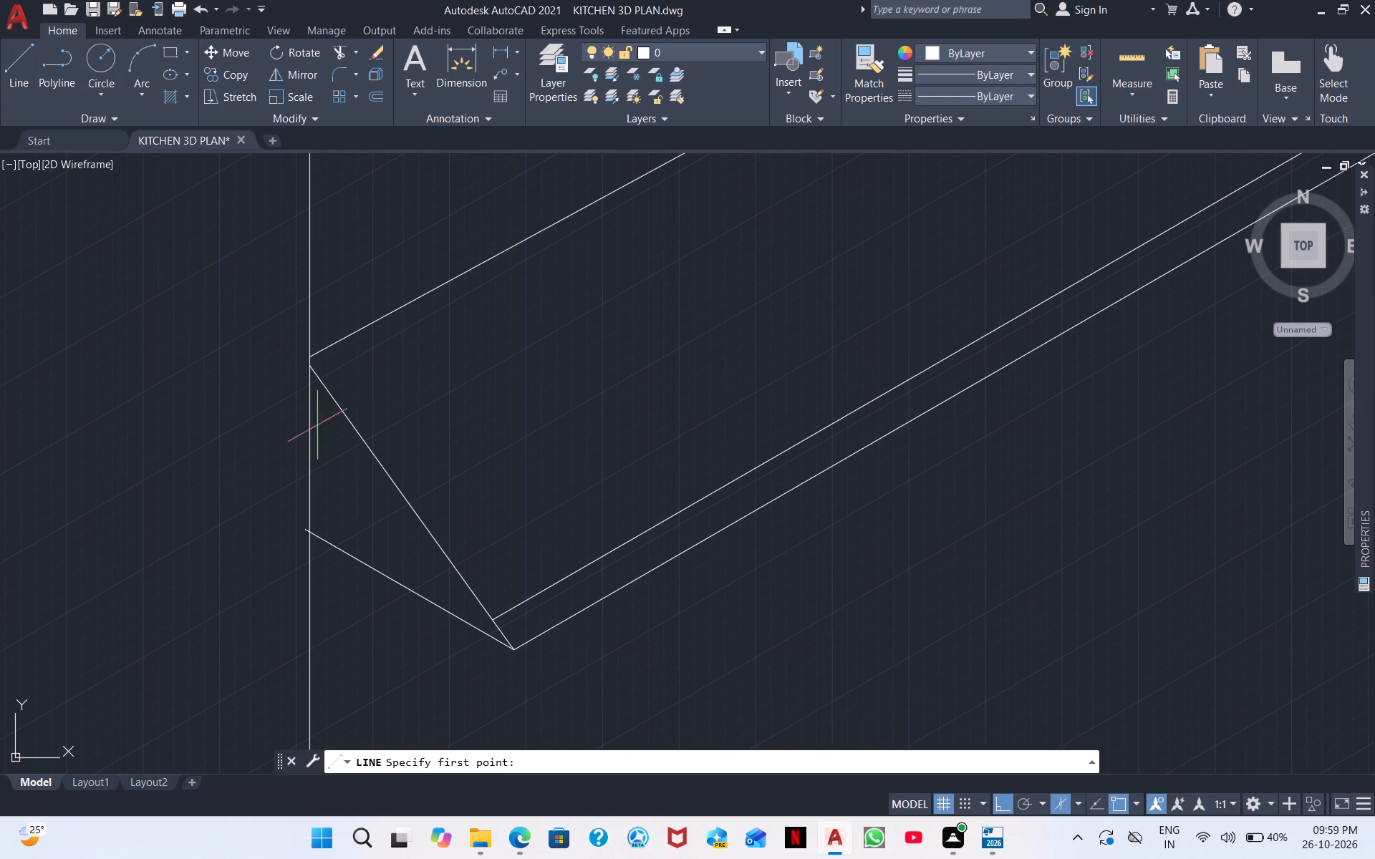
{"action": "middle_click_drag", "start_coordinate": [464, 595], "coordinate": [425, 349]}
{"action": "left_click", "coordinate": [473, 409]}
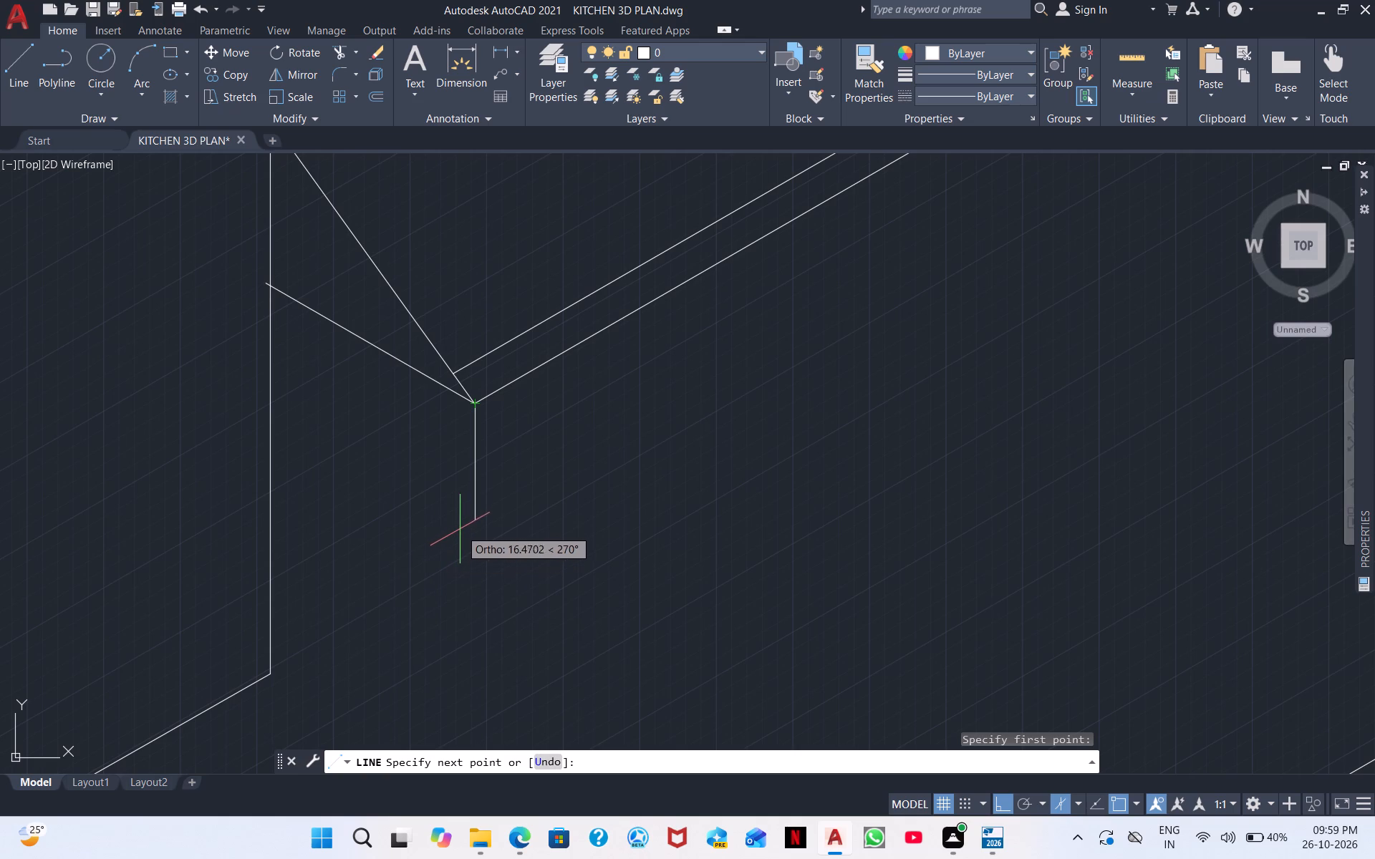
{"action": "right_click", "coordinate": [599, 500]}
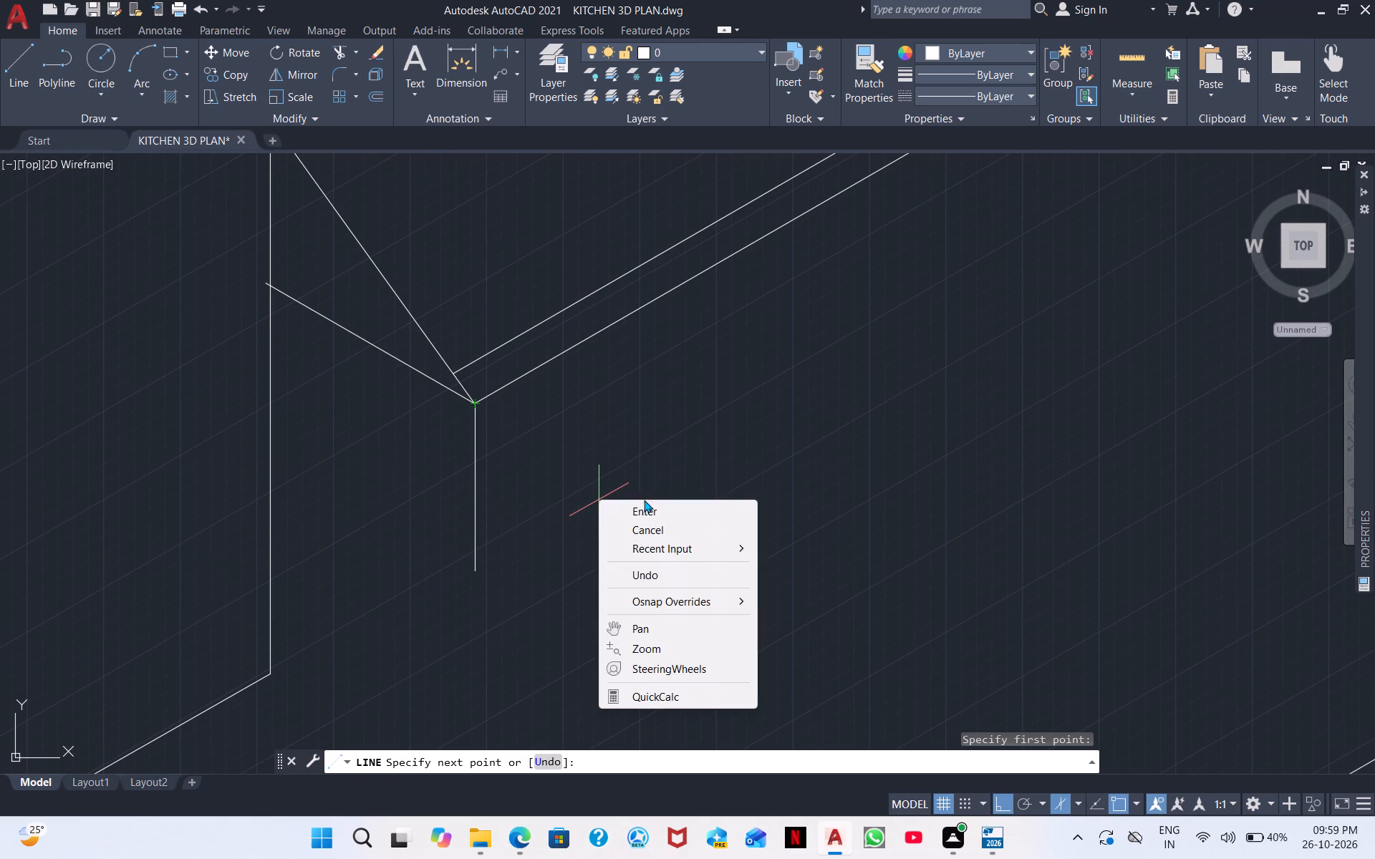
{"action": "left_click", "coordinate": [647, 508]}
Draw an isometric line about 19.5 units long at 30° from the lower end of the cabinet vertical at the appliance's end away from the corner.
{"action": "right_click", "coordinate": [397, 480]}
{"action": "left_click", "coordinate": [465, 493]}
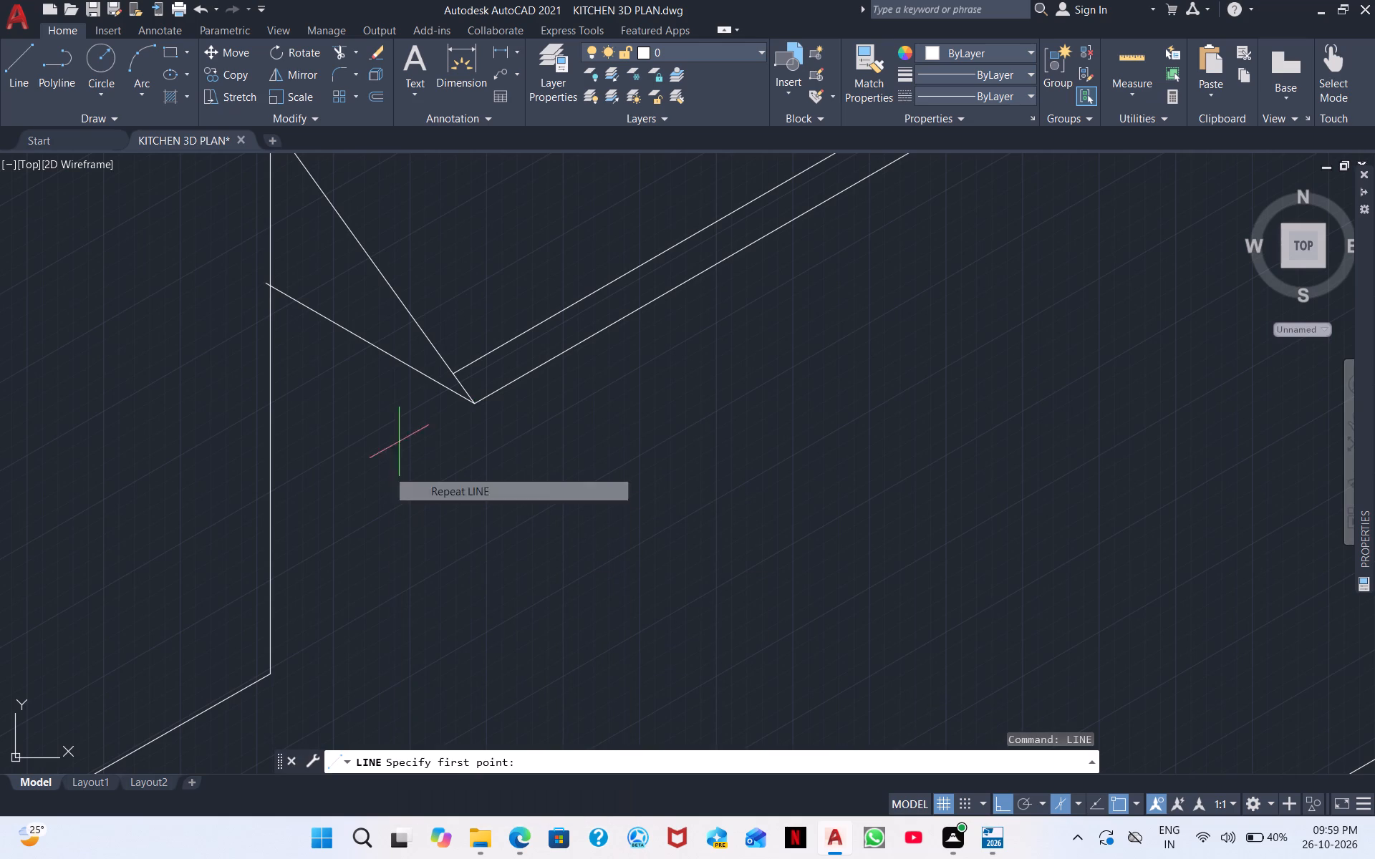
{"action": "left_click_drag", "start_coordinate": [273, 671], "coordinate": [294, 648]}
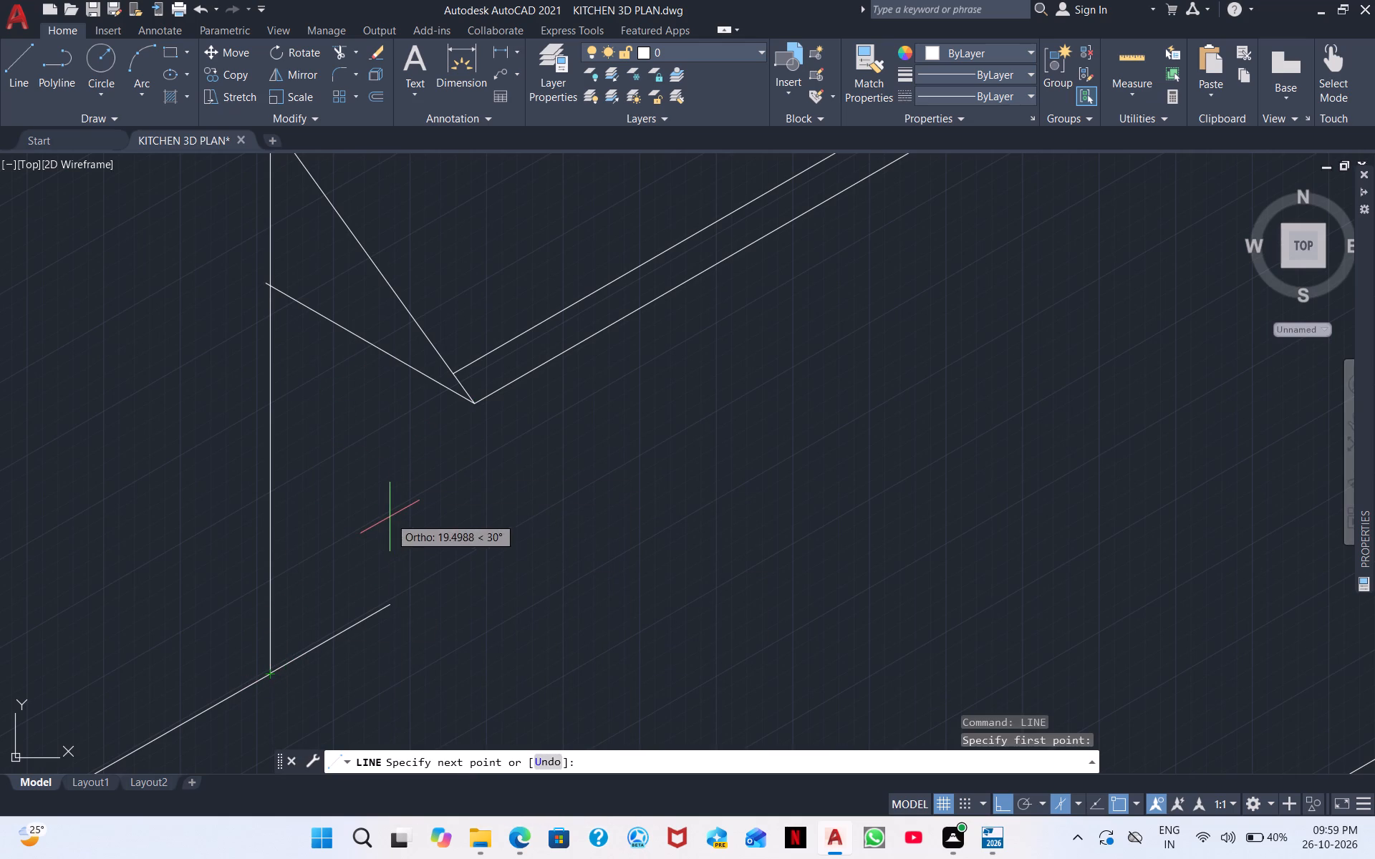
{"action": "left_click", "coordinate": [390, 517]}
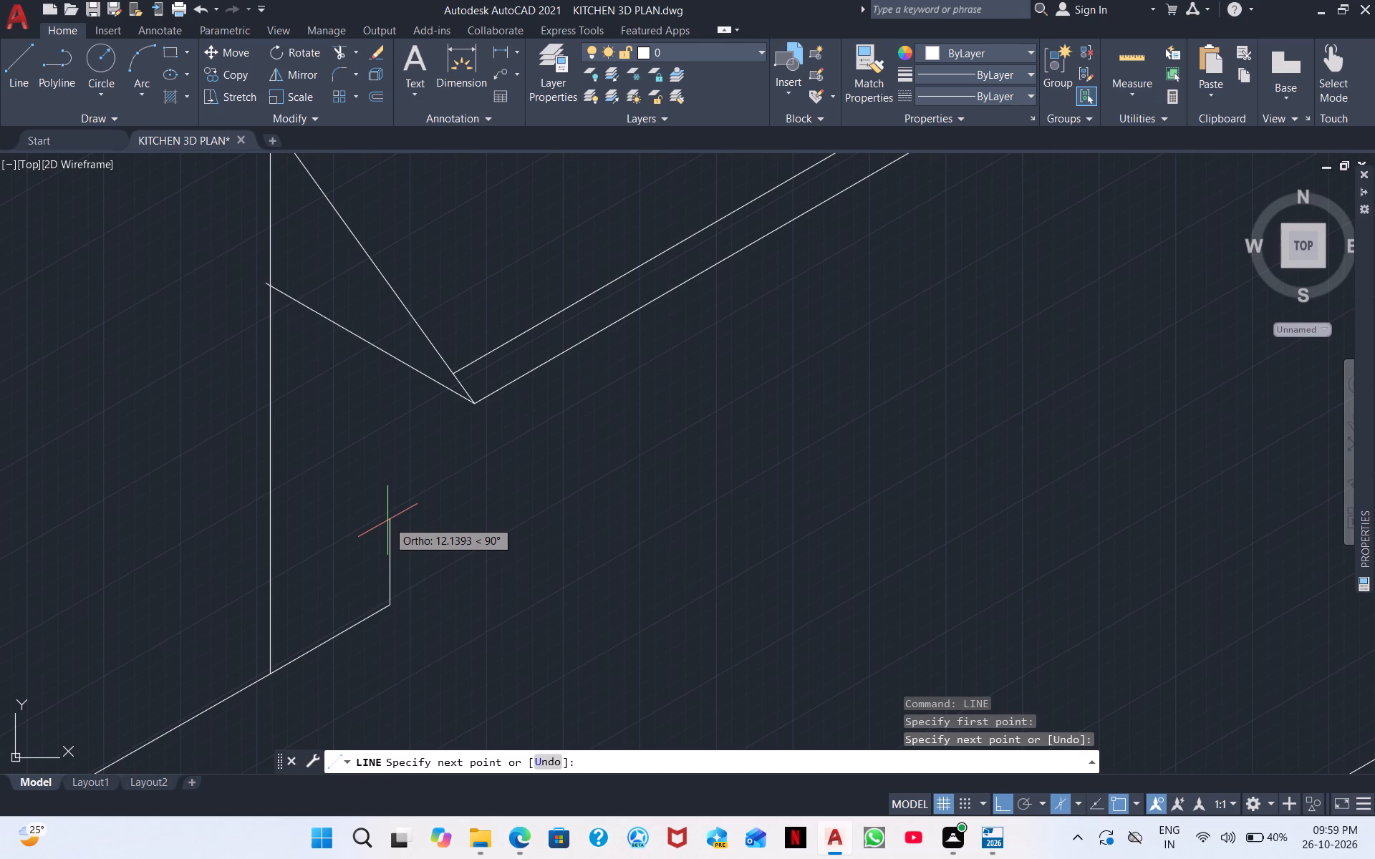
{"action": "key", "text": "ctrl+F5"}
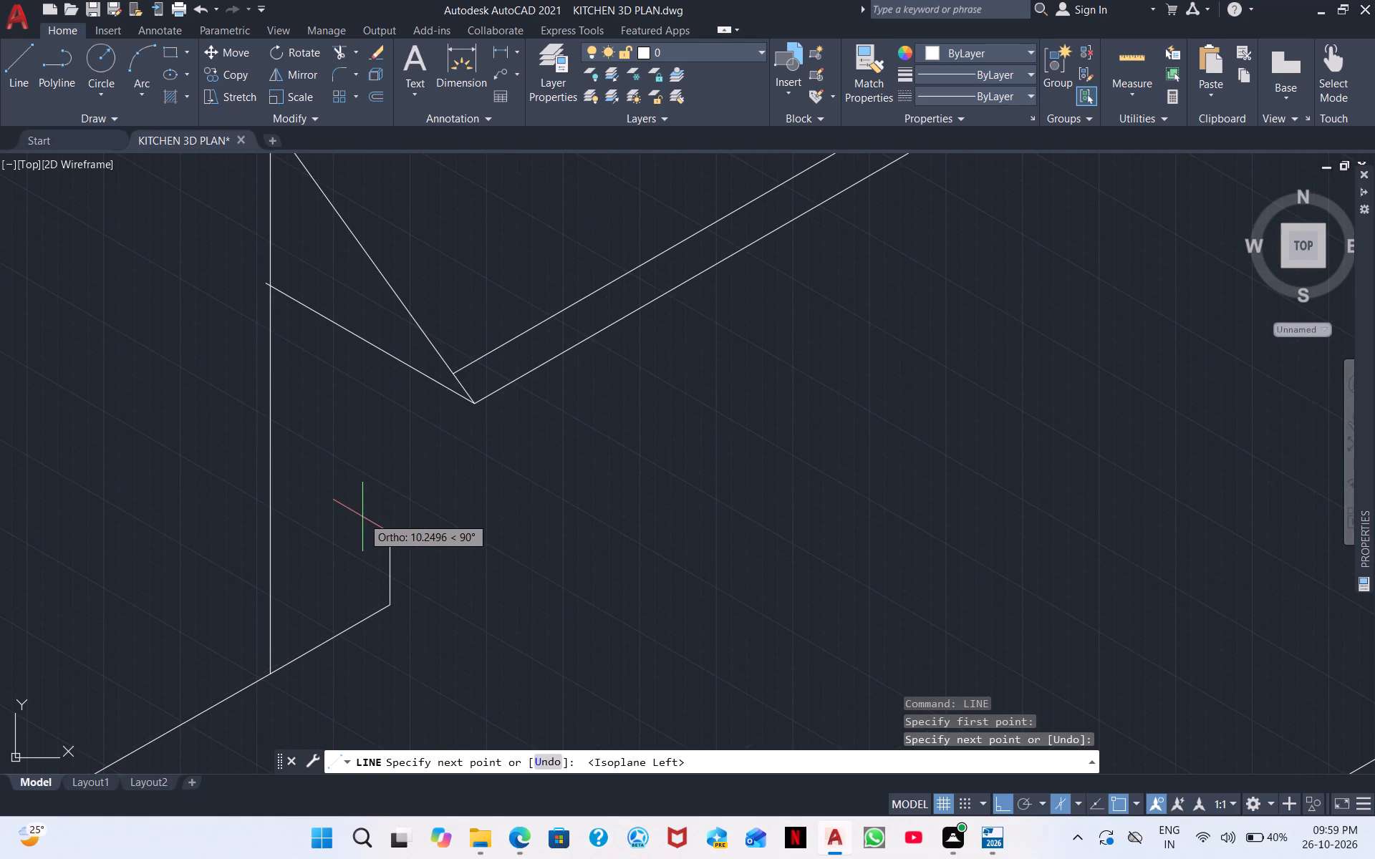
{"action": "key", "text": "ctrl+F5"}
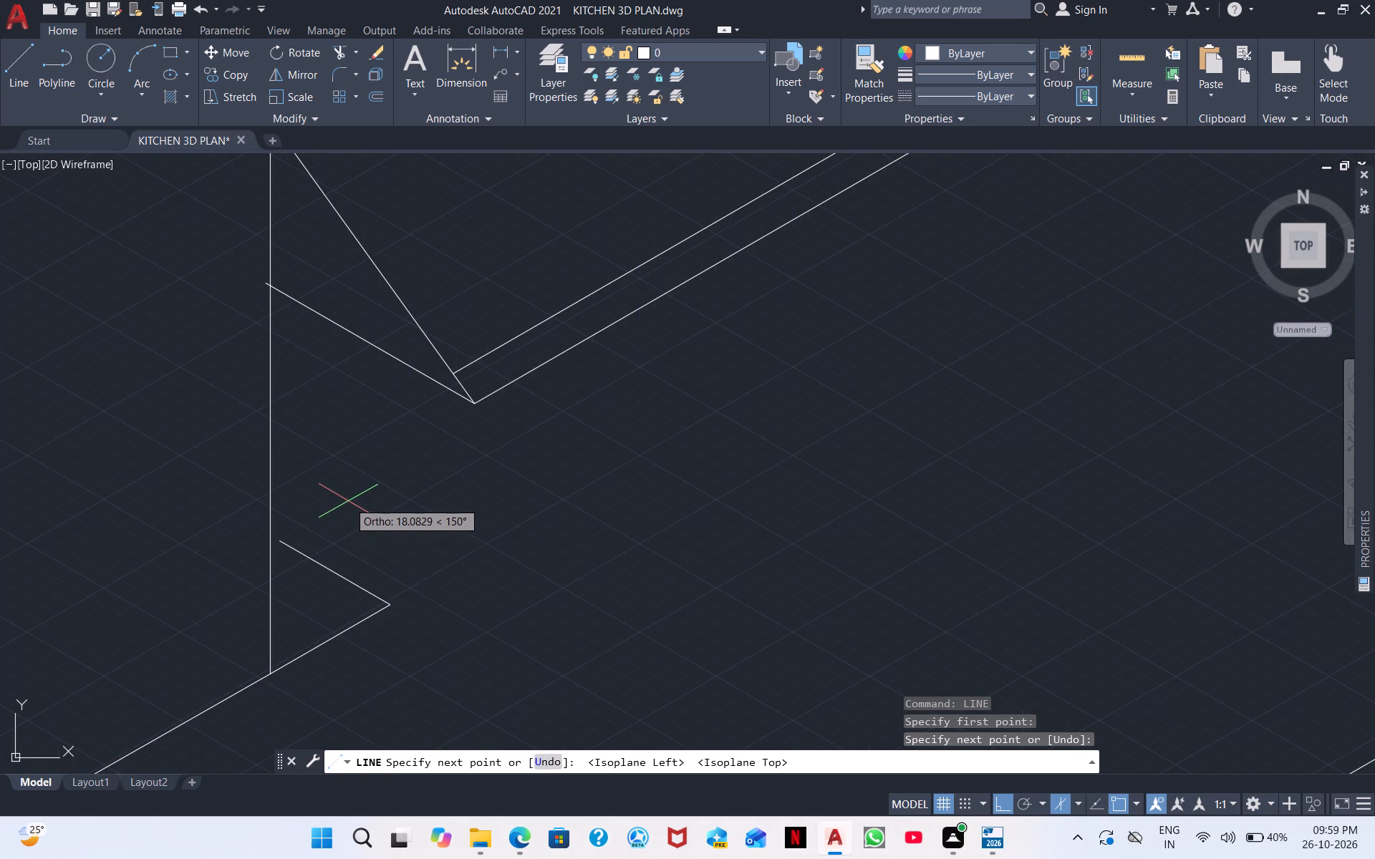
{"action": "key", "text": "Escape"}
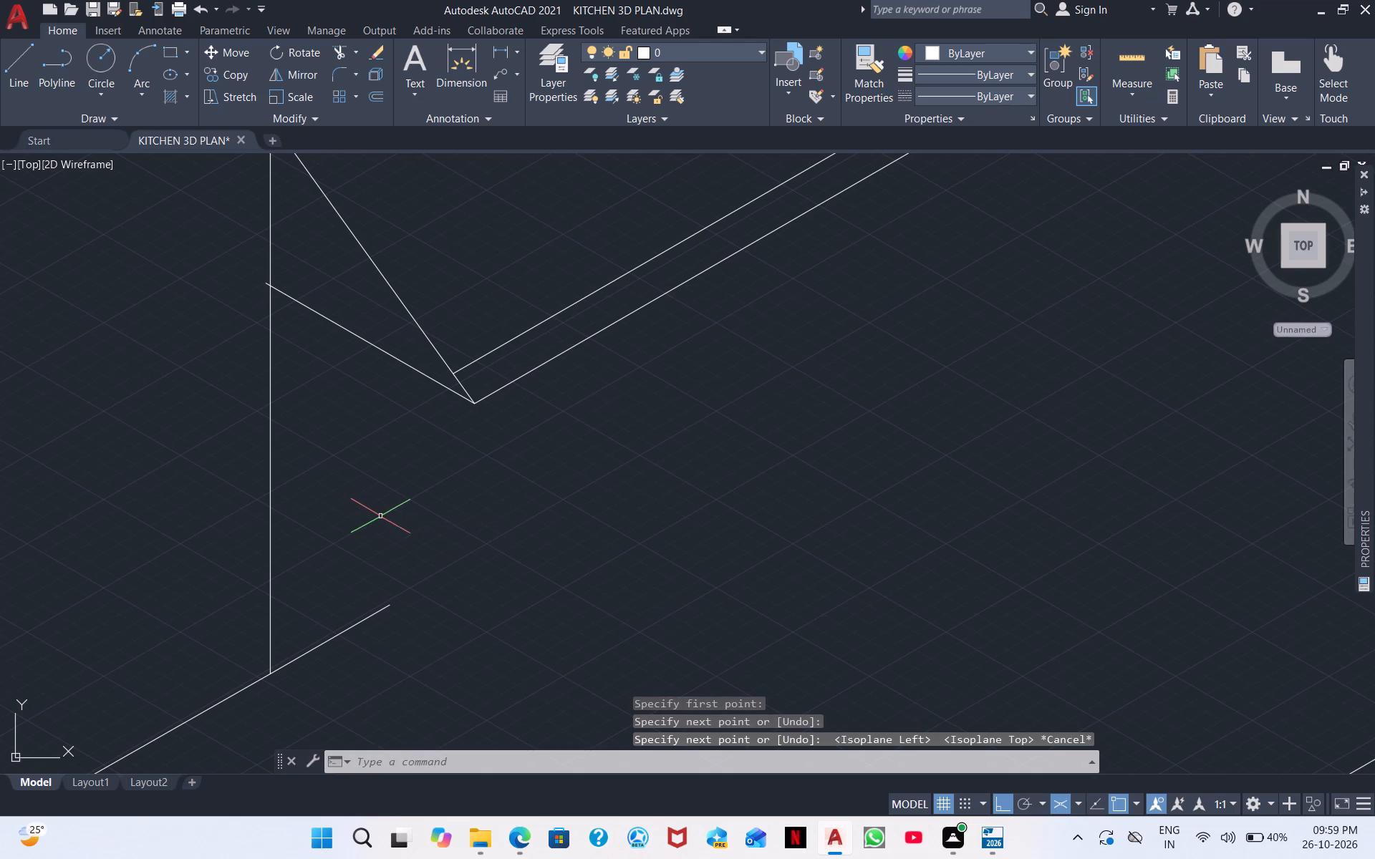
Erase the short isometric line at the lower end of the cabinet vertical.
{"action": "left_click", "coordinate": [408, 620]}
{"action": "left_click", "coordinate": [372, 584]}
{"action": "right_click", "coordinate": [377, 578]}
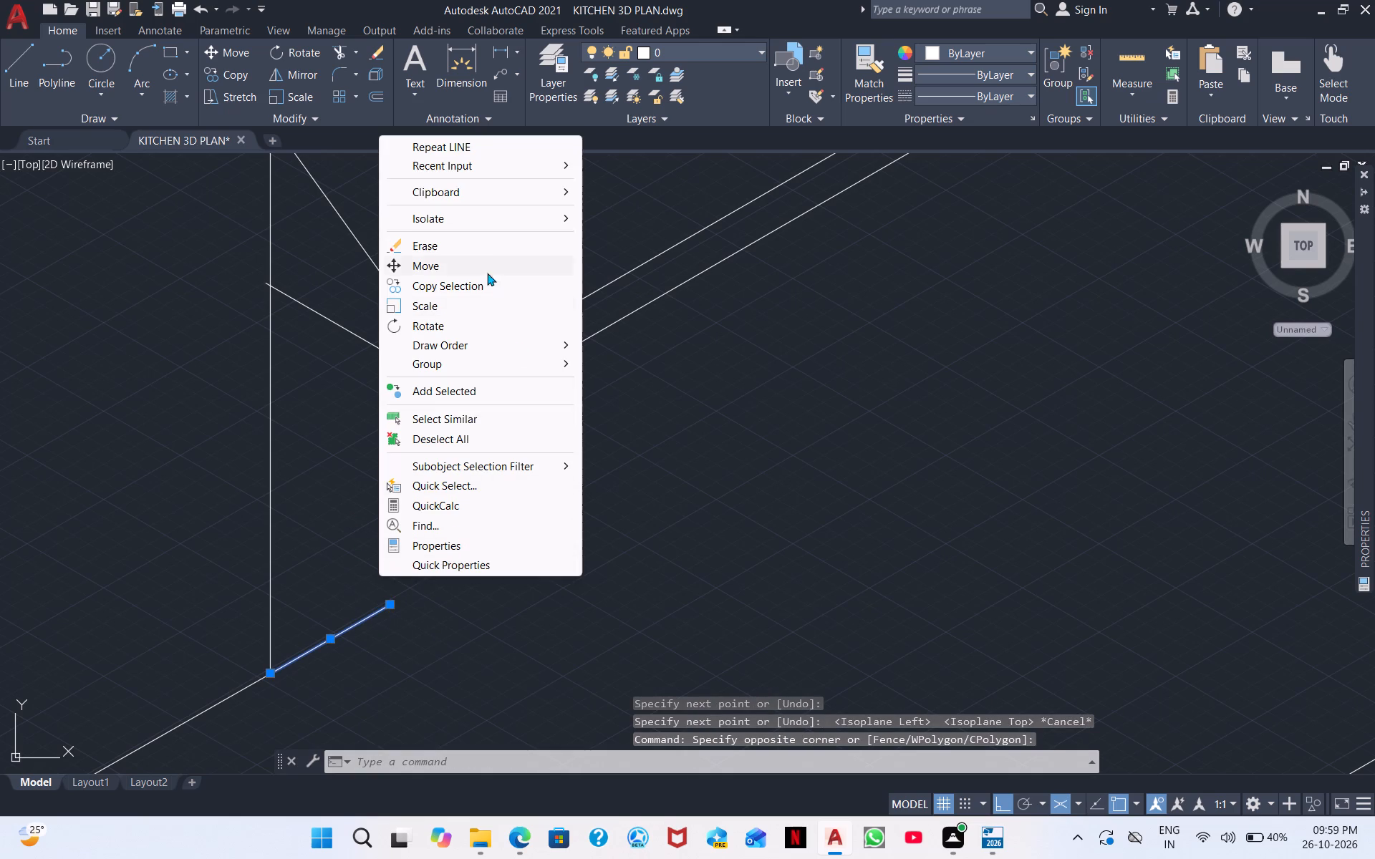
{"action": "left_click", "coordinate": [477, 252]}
From the upper front line's end away from the corner, draw a short vertical line down, continued by an isometric line about 31 units back past the cabinet vertical.
{"action": "scroll", "coordinate": [551, 397], "scroll_direction": "down", "scroll_amount": 3}
{"action": "middle_click_drag", "start_coordinate": [726, 419], "coordinate": [547, 457]}
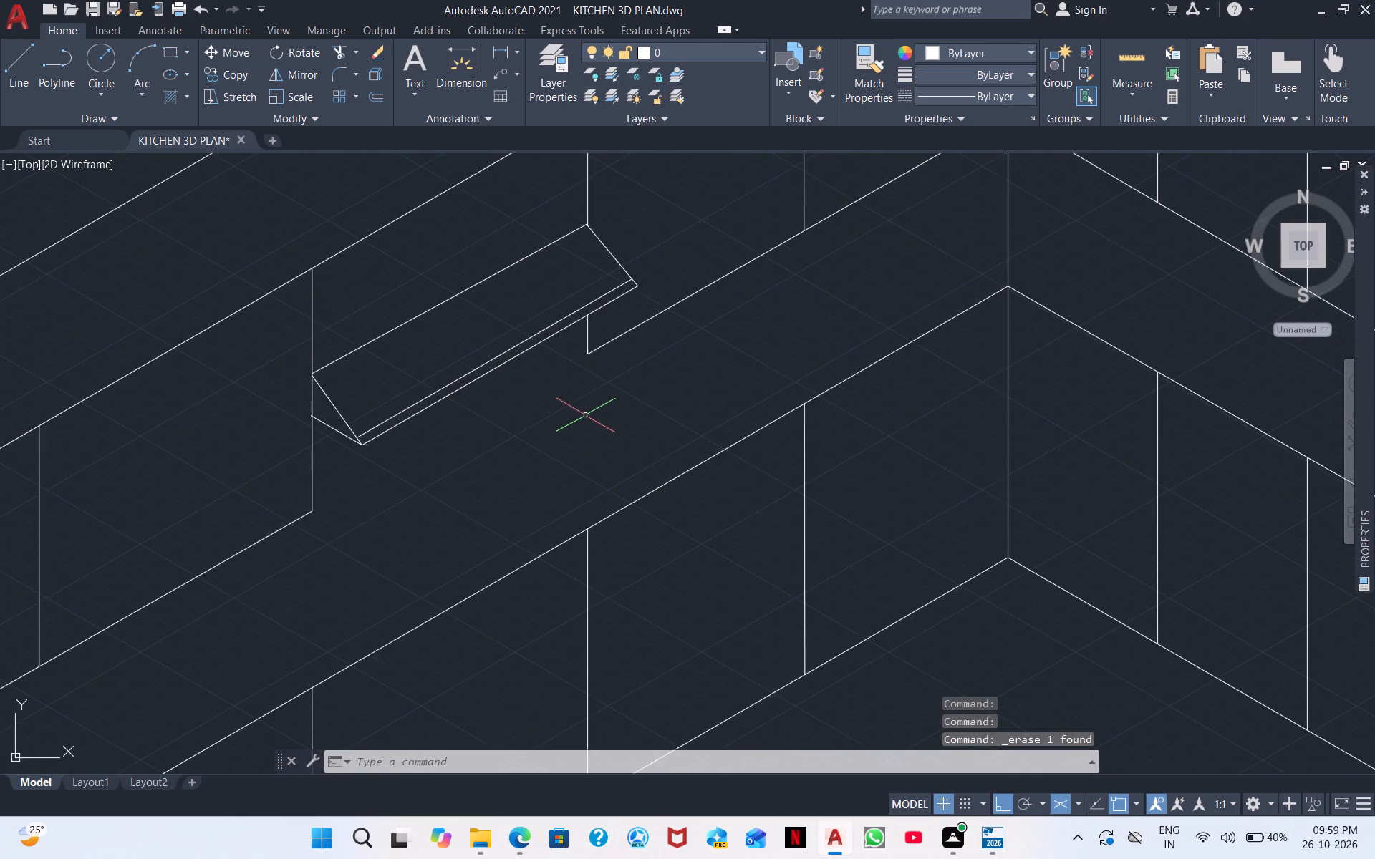
{"action": "scroll", "coordinate": [587, 409], "scroll_direction": "down", "scroll_amount": 1}
{"action": "middle_click_drag", "start_coordinate": [575, 395], "coordinate": [461, 492]}
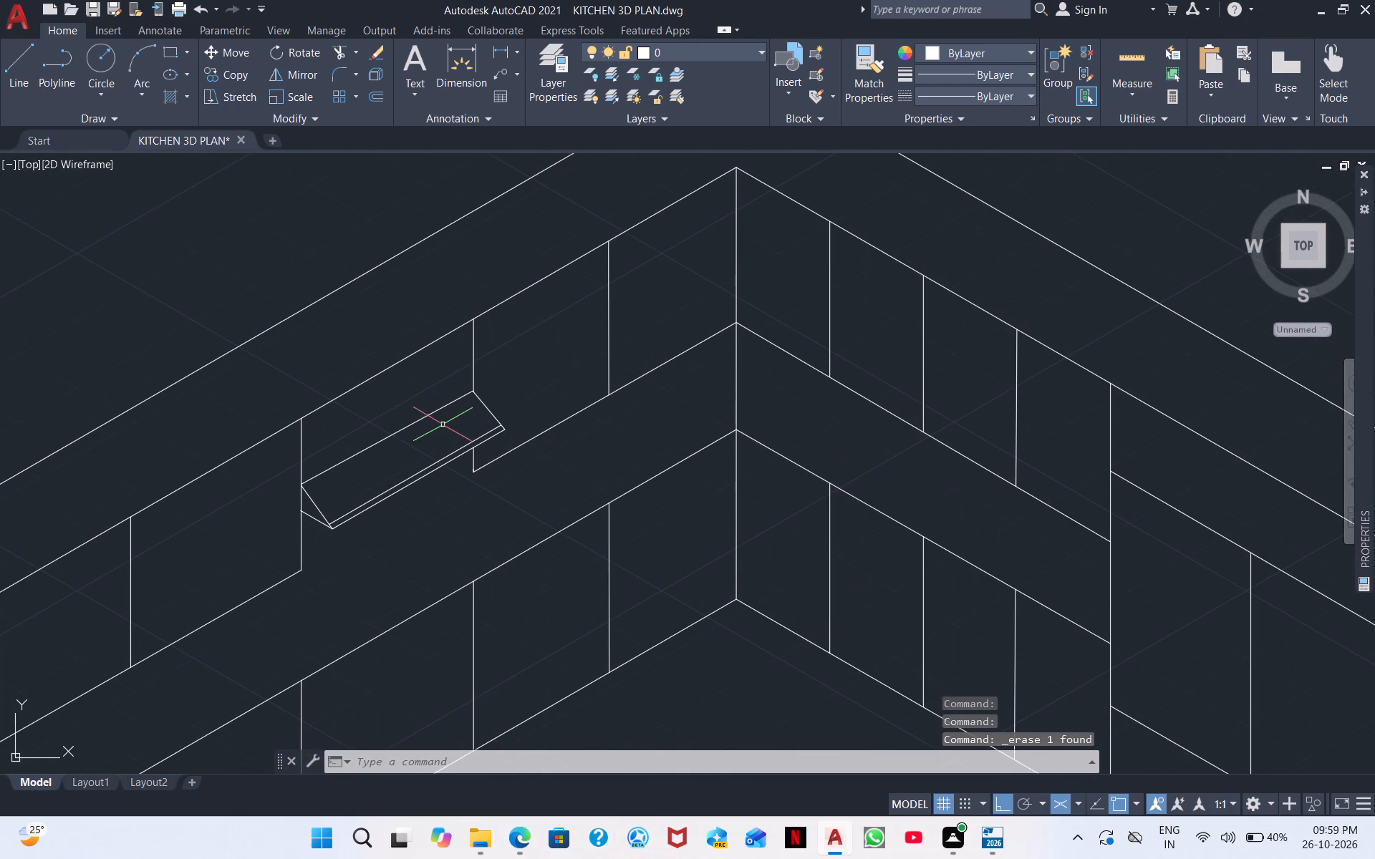
{"action": "scroll", "coordinate": [427, 424], "scroll_direction": "up", "scroll_amount": 1}
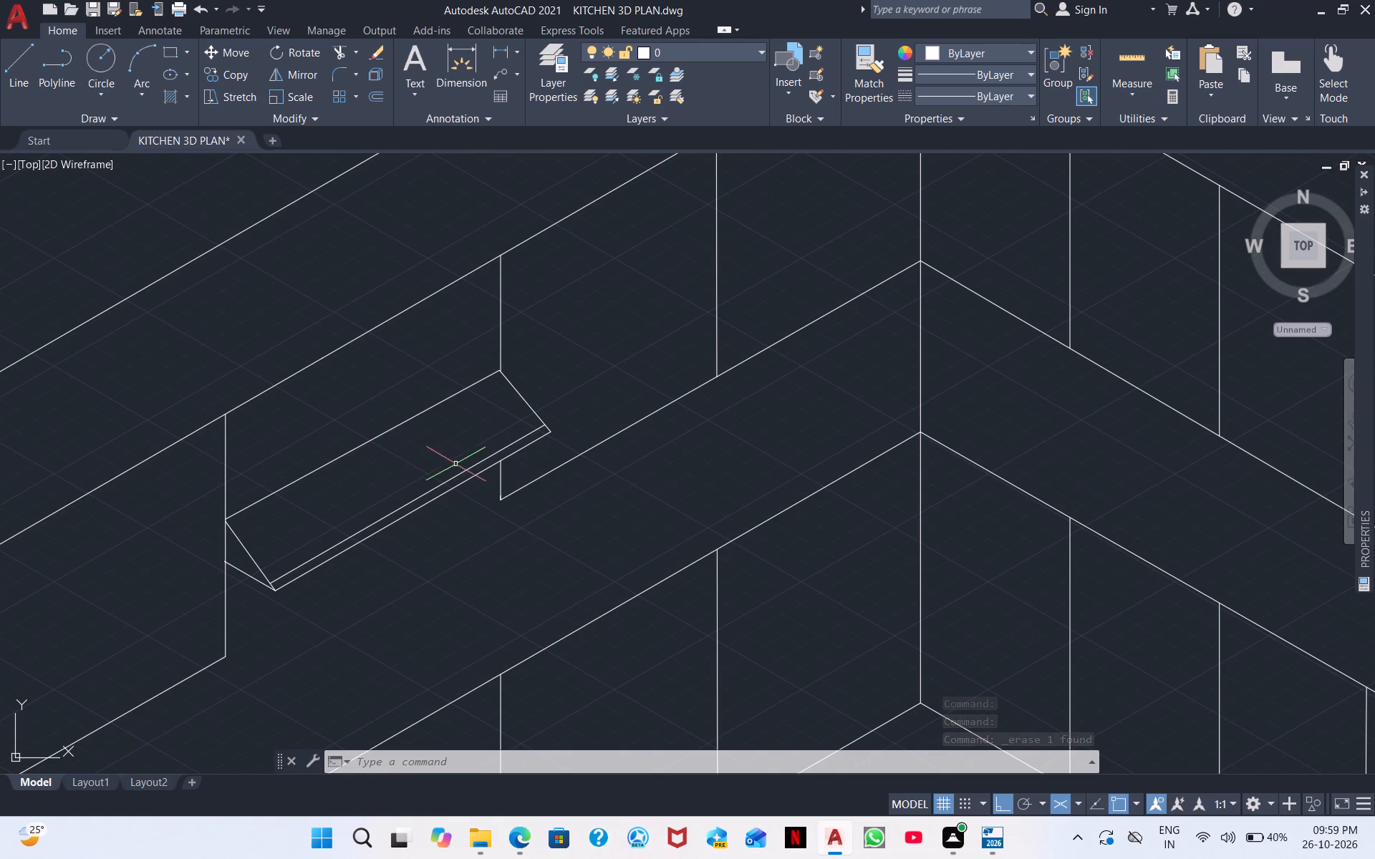
{"action": "scroll", "coordinate": [456, 475], "scroll_direction": "down", "scroll_amount": 1}
{"action": "scroll", "coordinate": [456, 475], "scroll_direction": "up", "scroll_amount": 2}
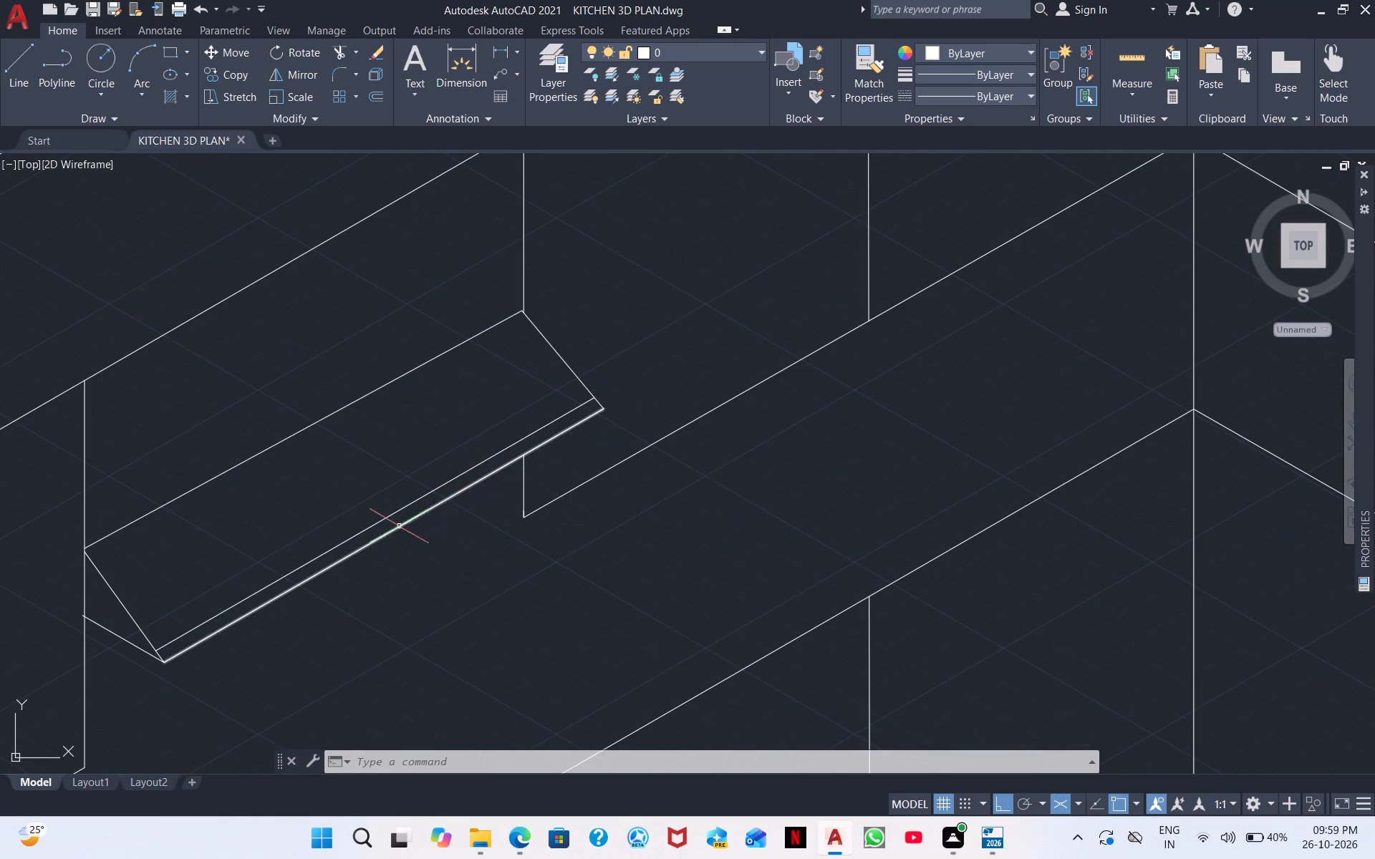
{"action": "middle_click_drag", "start_coordinate": [397, 528], "coordinate": [704, 387]}
{"action": "scroll", "coordinate": [489, 510], "scroll_direction": "up", "scroll_amount": 4}
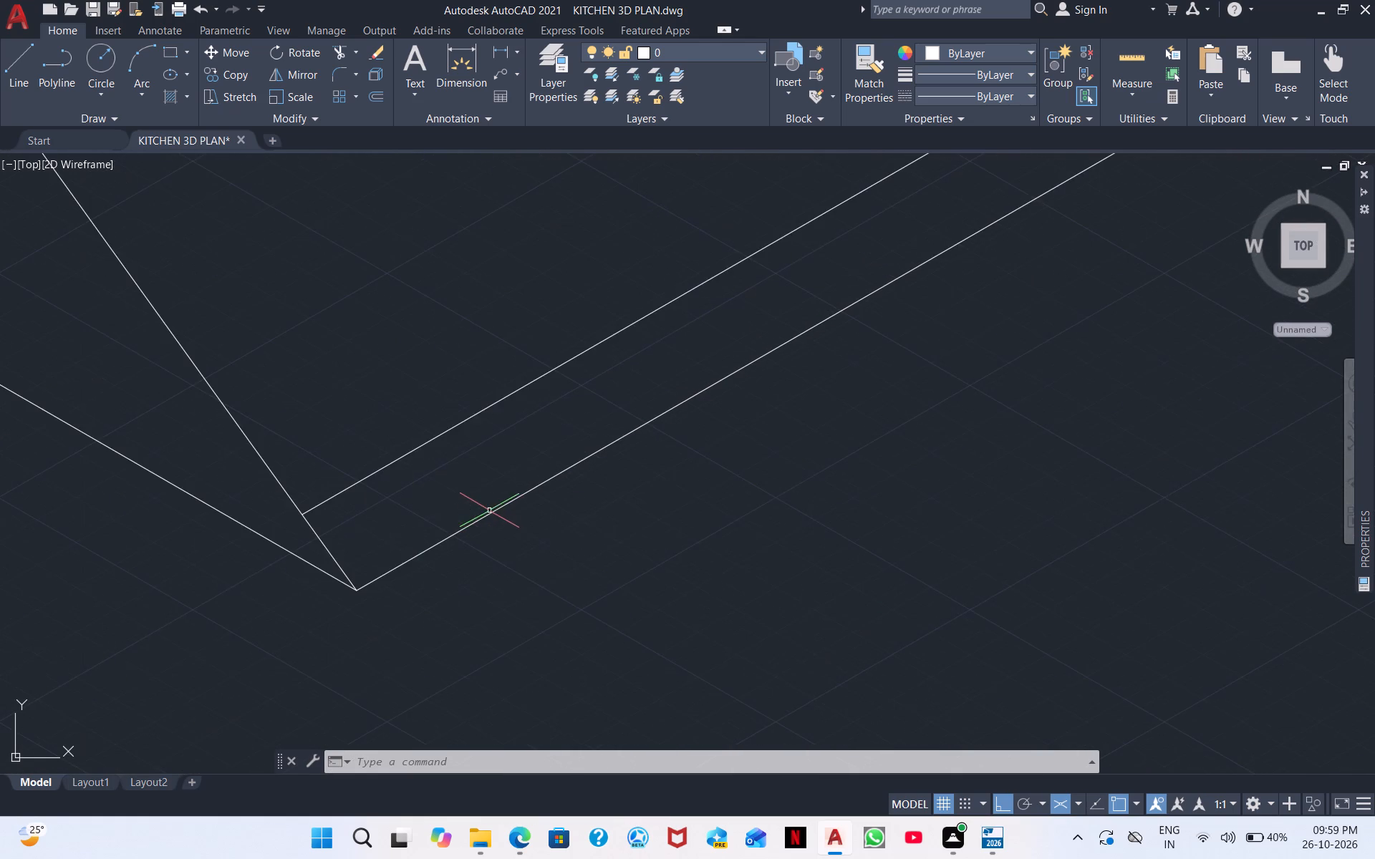
{"action": "middle_click_drag", "start_coordinate": [392, 532], "coordinate": [609, 450]}
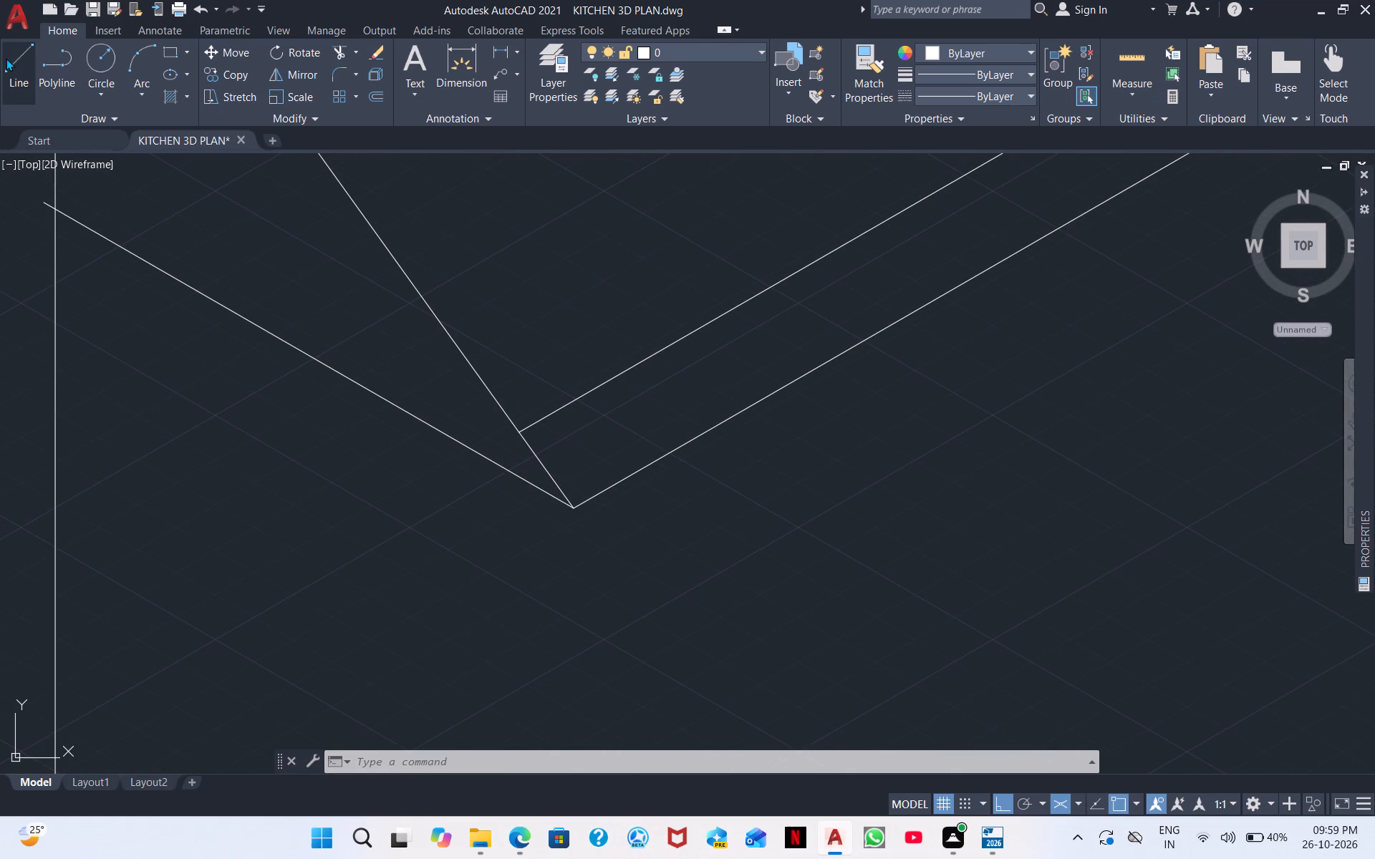
{"action": "left_click", "coordinate": [19, 67]}
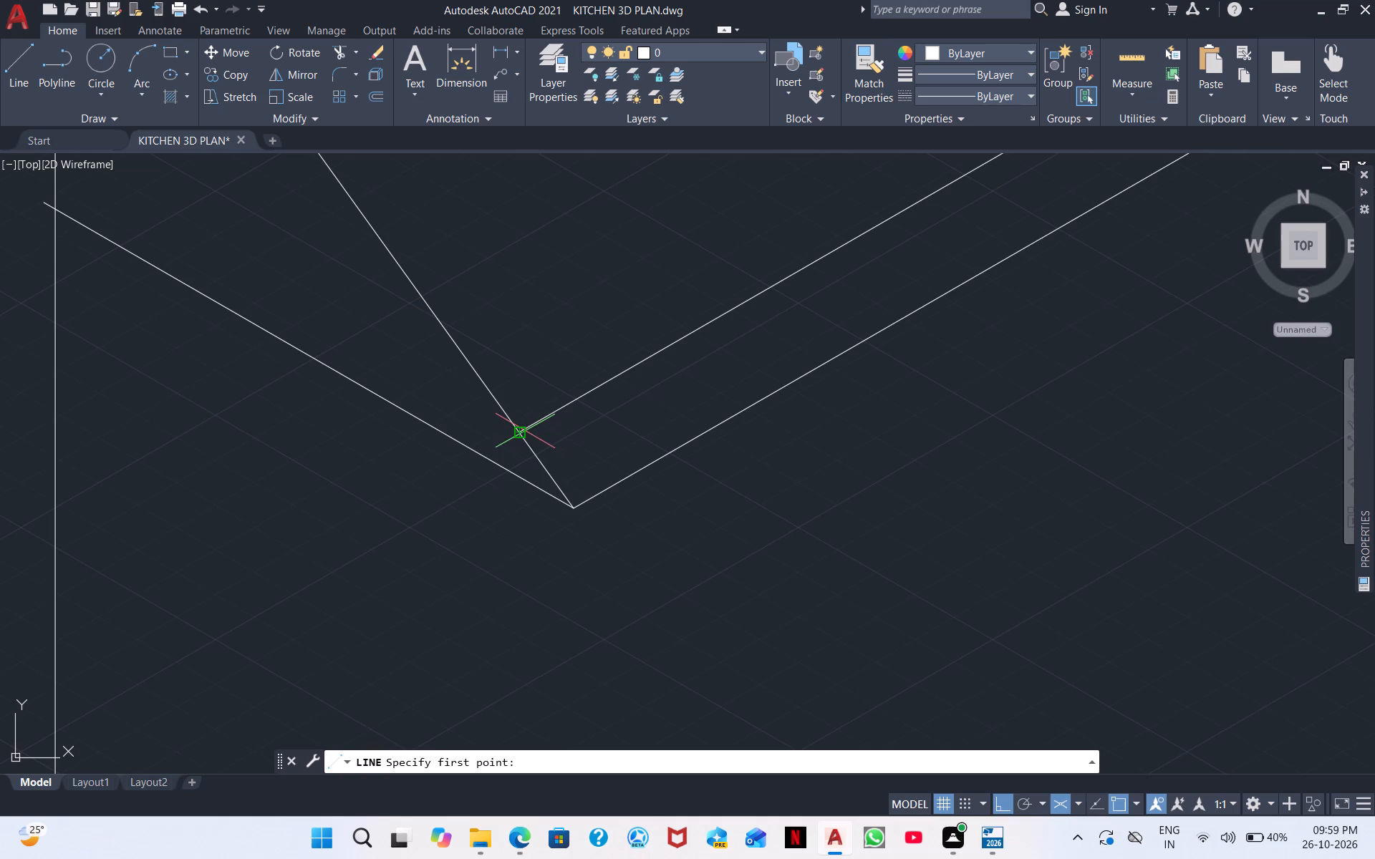
{"action": "left_click", "coordinate": [524, 431]}
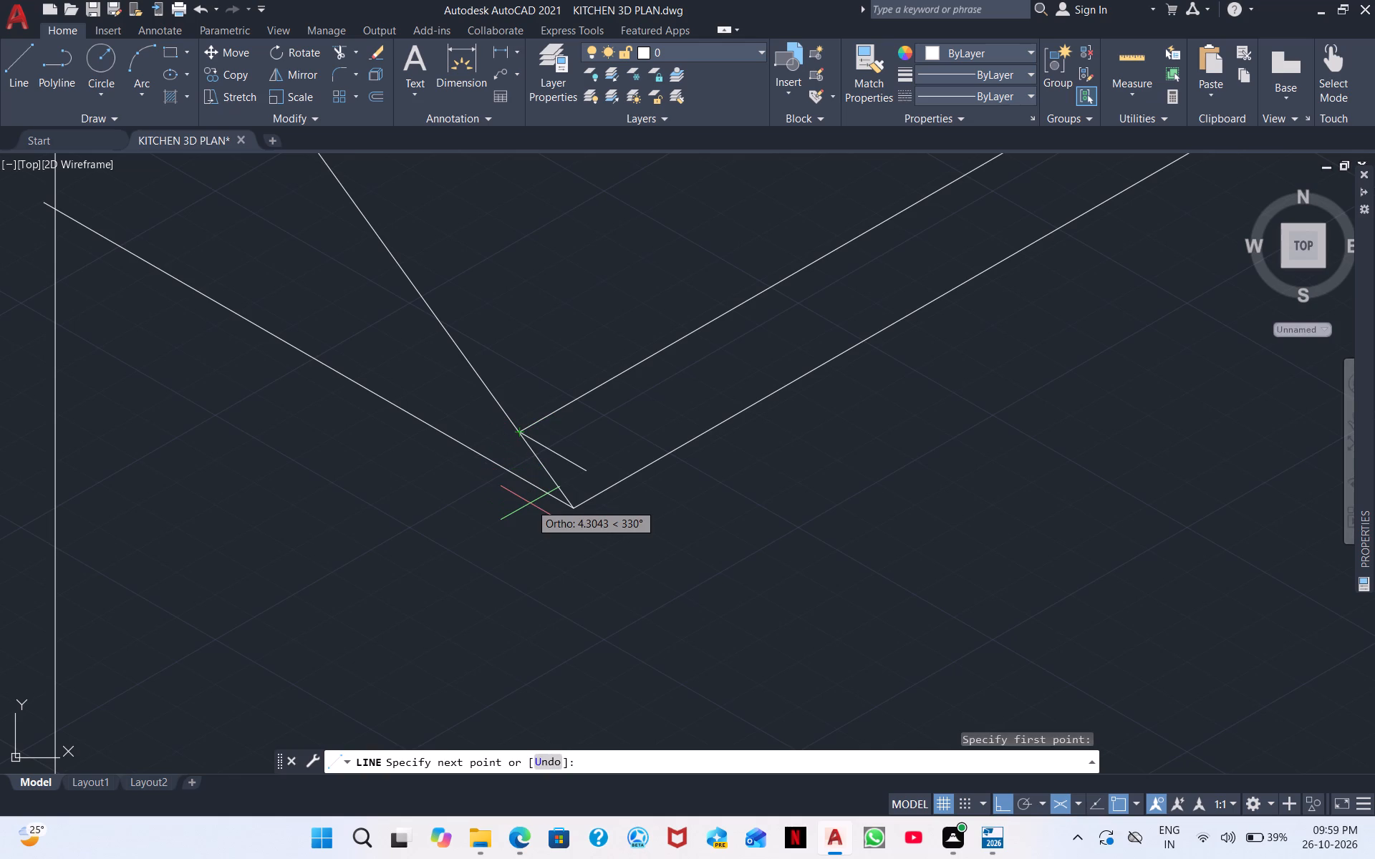
{"action": "key", "text": "ctrl+F5"}
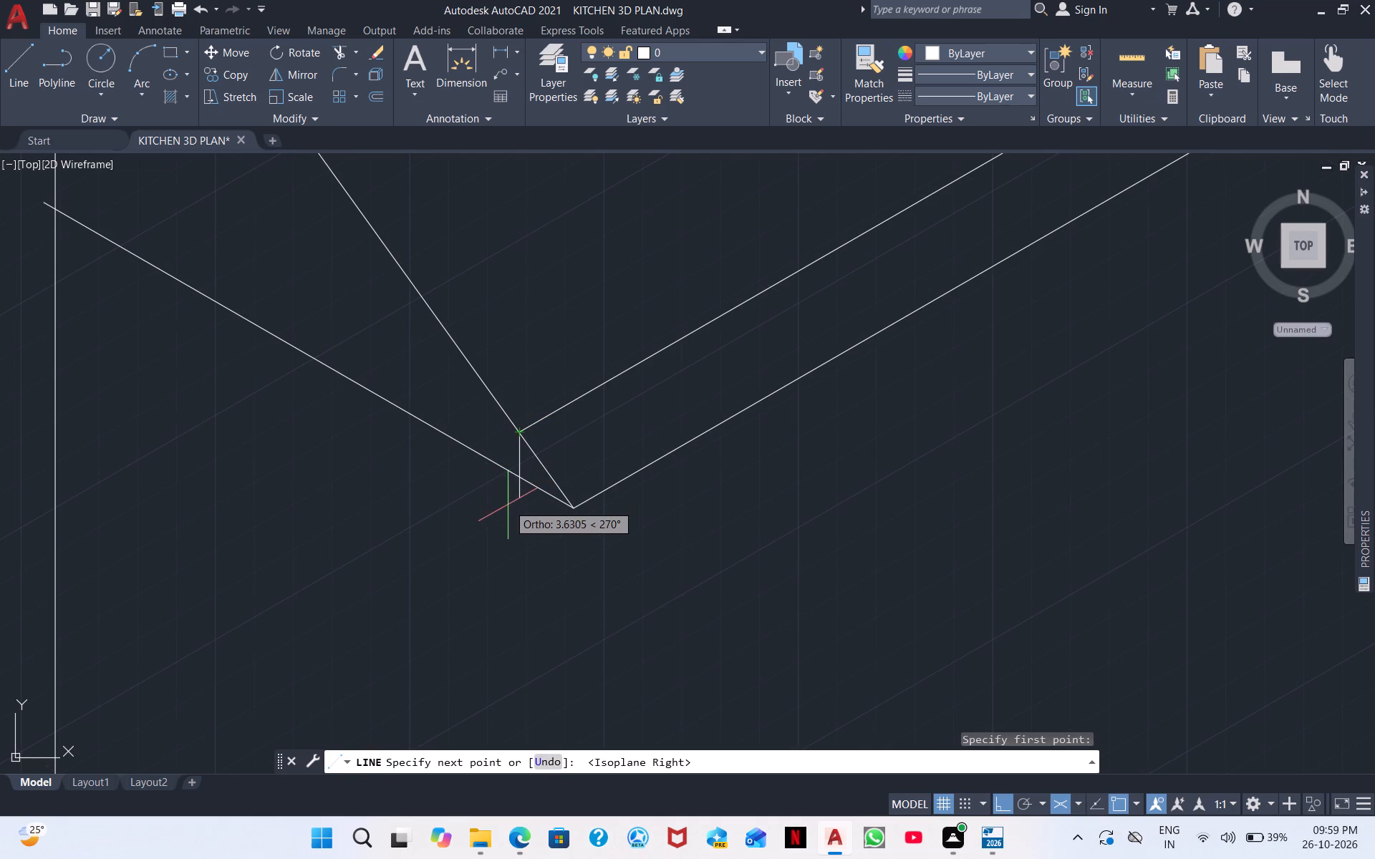
{"action": "left_click", "coordinate": [508, 509], "text": "ctrl"}
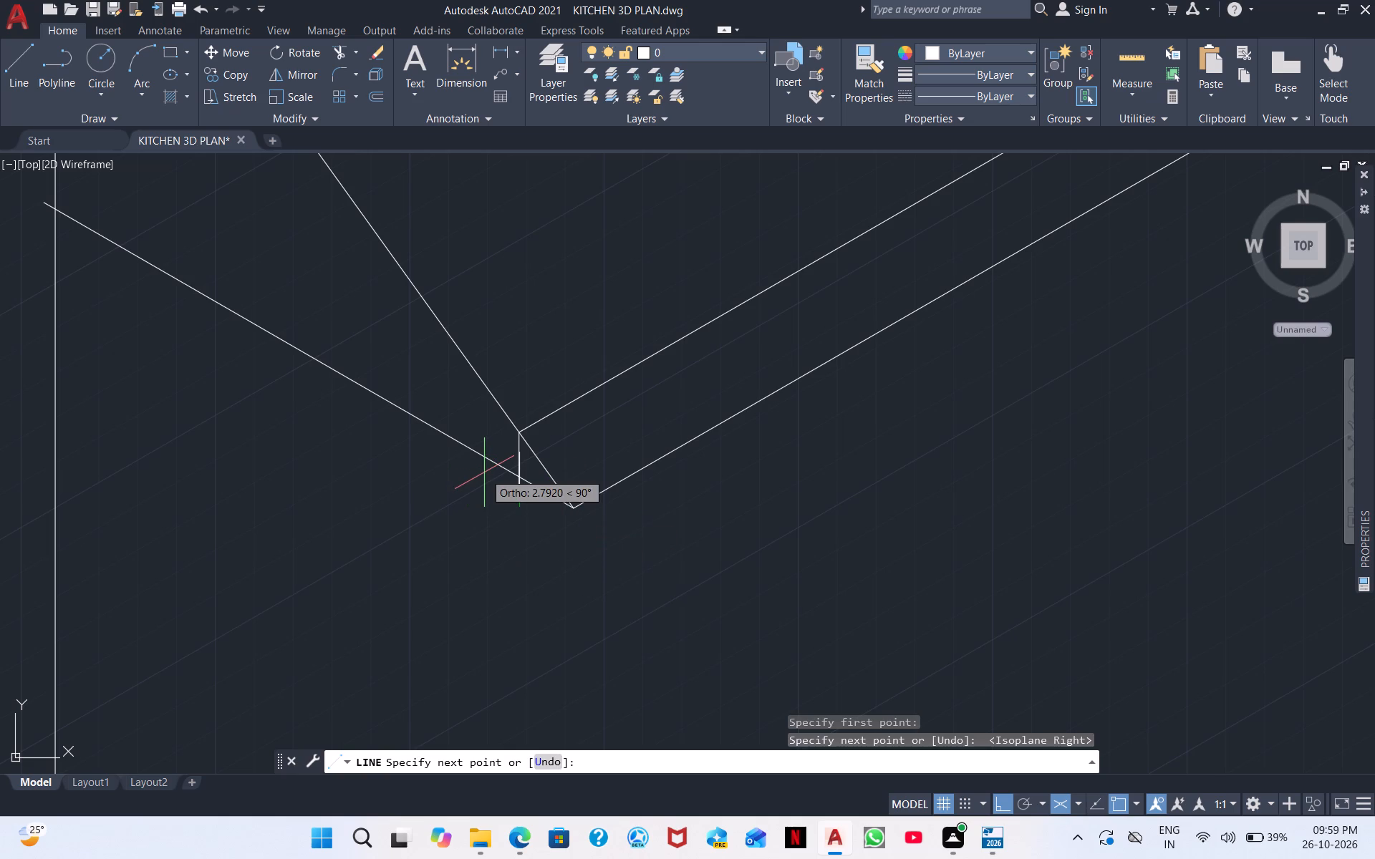
{"action": "key", "text": "ctrl+F5"}
{"action": "middle_click_drag", "start_coordinate": [473, 477], "coordinate": [824, 559]}
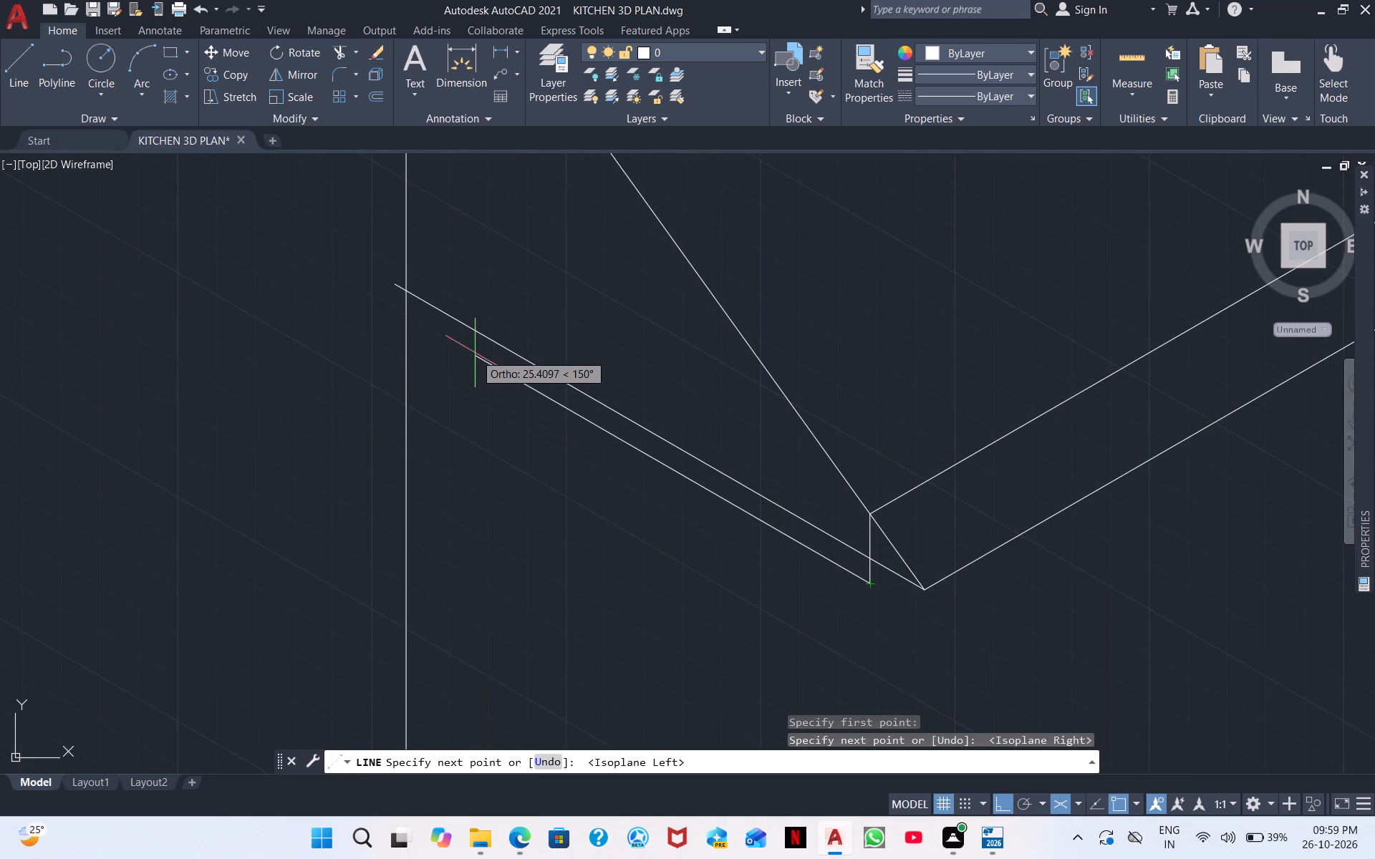
{"action": "left_click", "coordinate": [382, 308]}
{"action": "key", "text": "Escape"}
Draw a short slanted line from the upper front line's corner-side end down to the lower front line of the appliance.
{"action": "scroll", "coordinate": [462, 351], "scroll_direction": "down", "scroll_amount": 3}
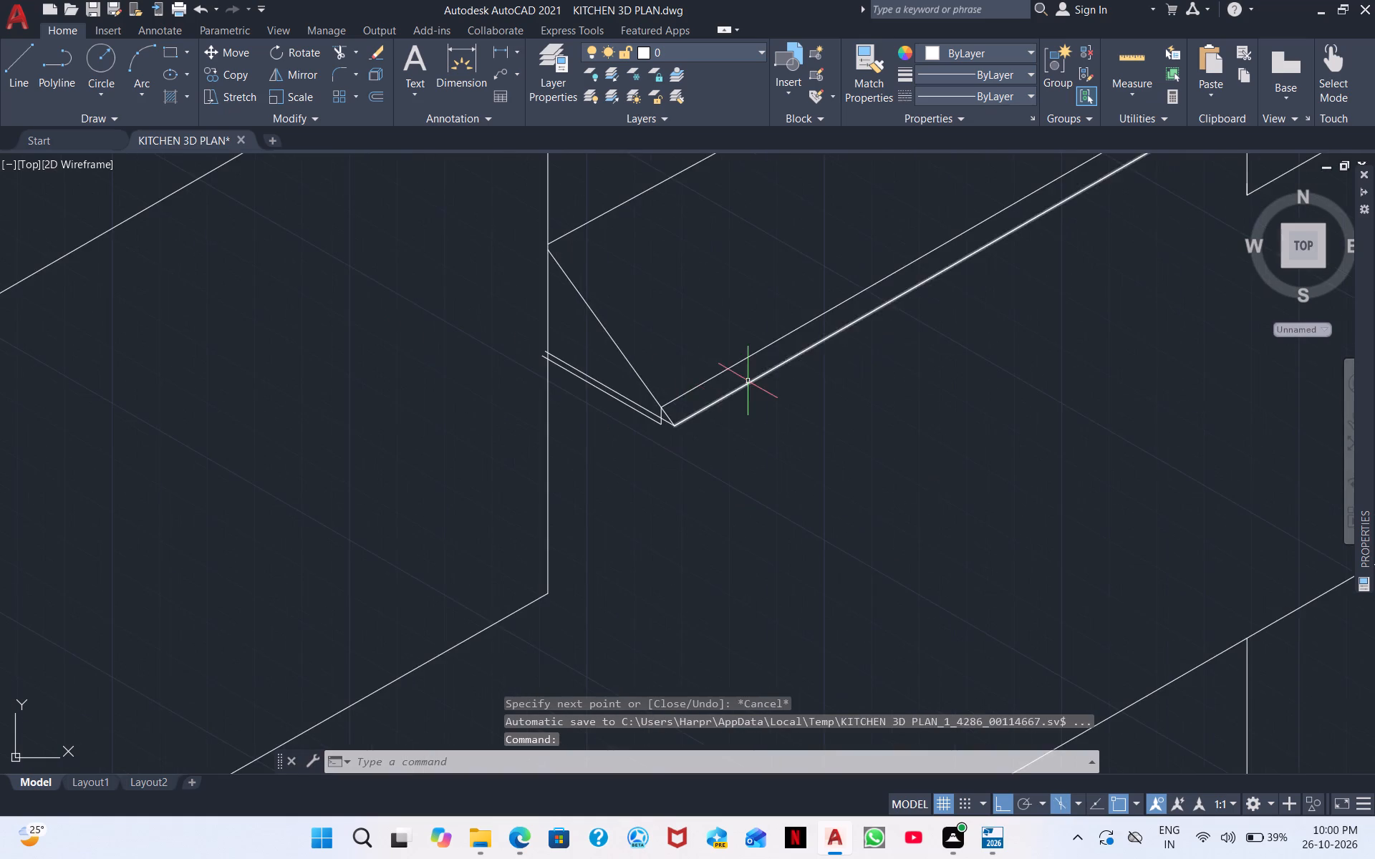
{"action": "middle_click_drag", "start_coordinate": [748, 381], "coordinate": [277, 578]}
{"action": "middle_click_drag", "start_coordinate": [748, 479], "coordinate": [552, 622]}
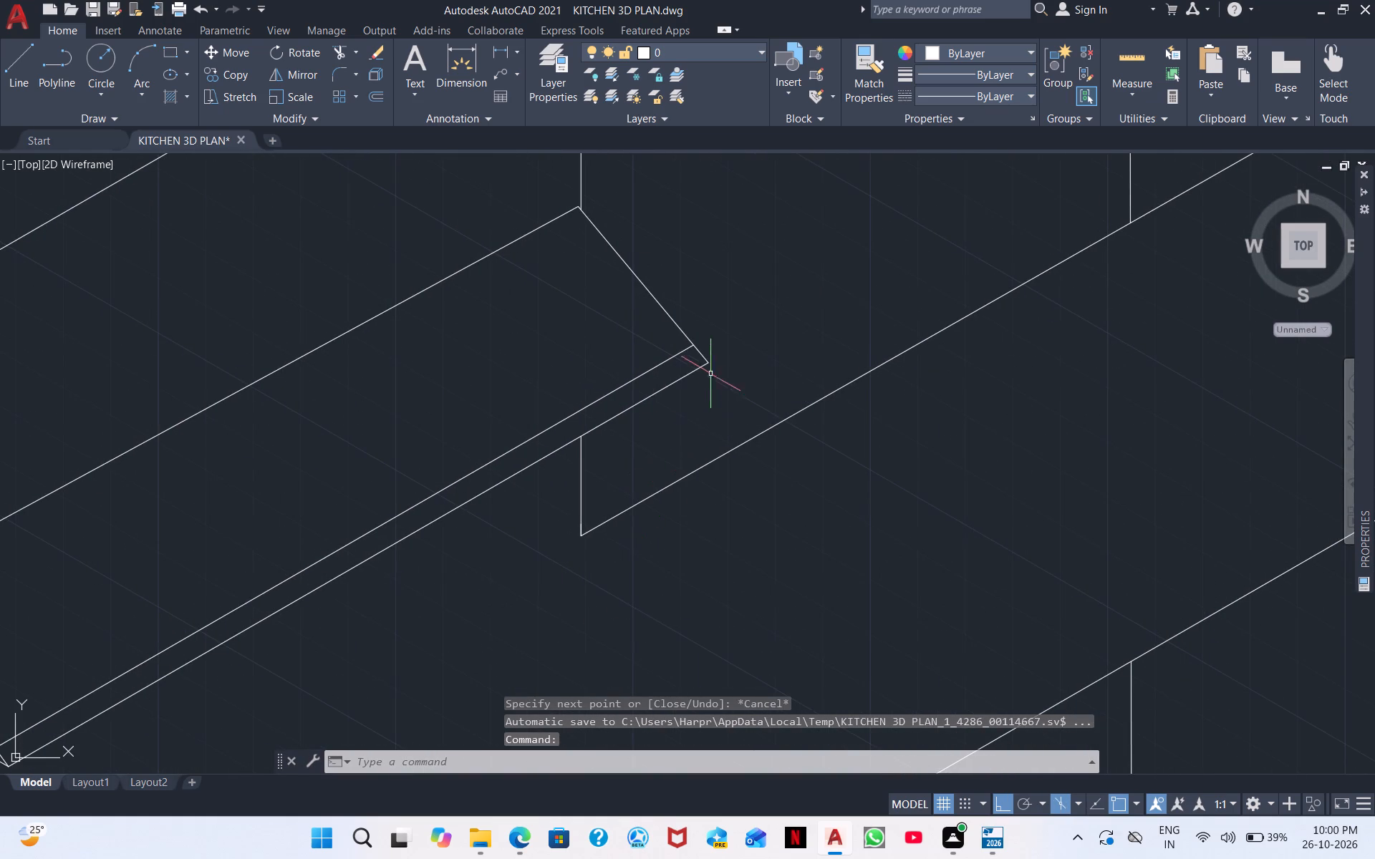
{"action": "right_click", "coordinate": [733, 336]}
{"action": "left_click", "coordinate": [824, 341]}
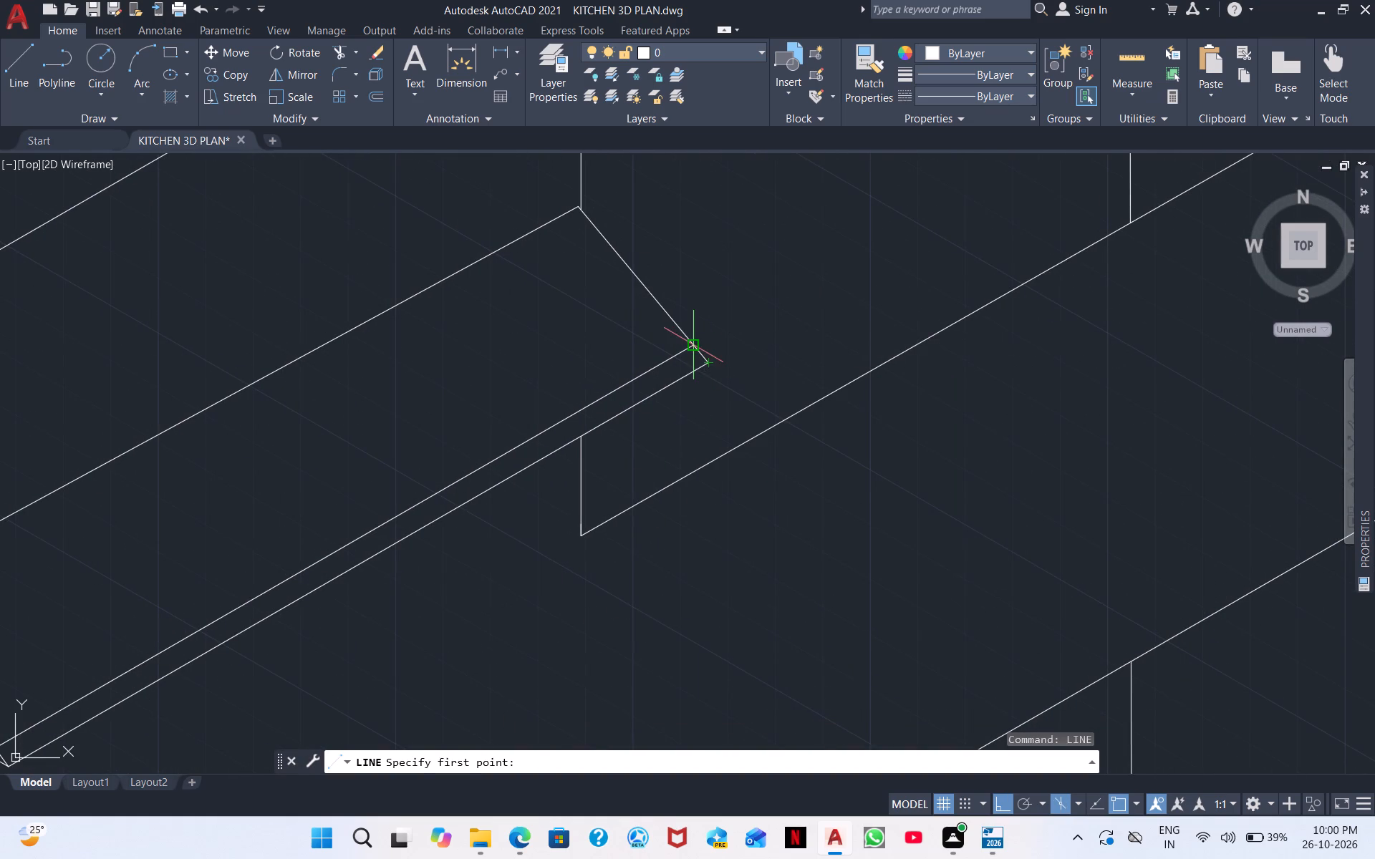
{"action": "left_click", "coordinate": [694, 347]}
{"action": "left_click", "coordinate": [687, 381]}
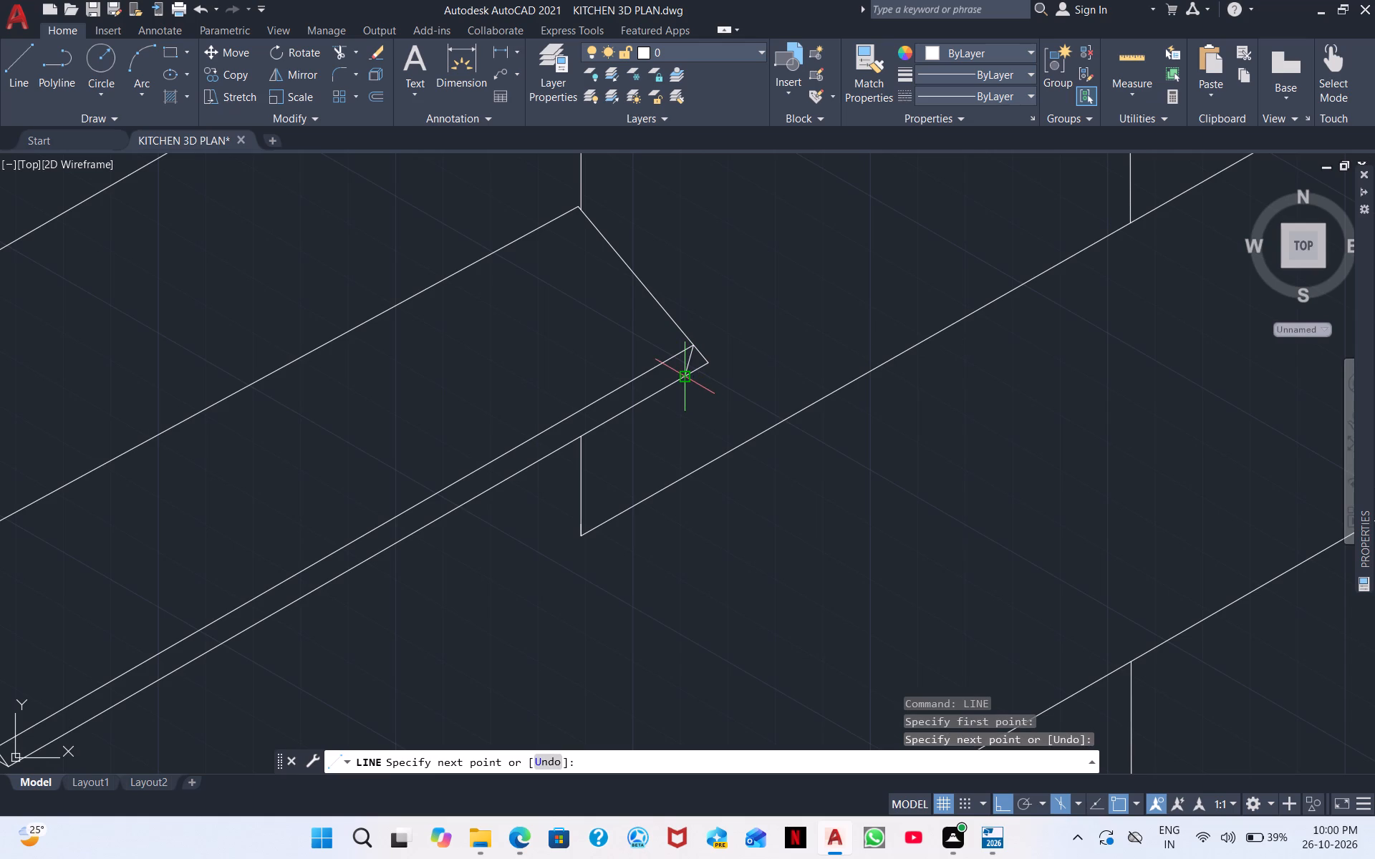
{"action": "key", "text": "Escape"}
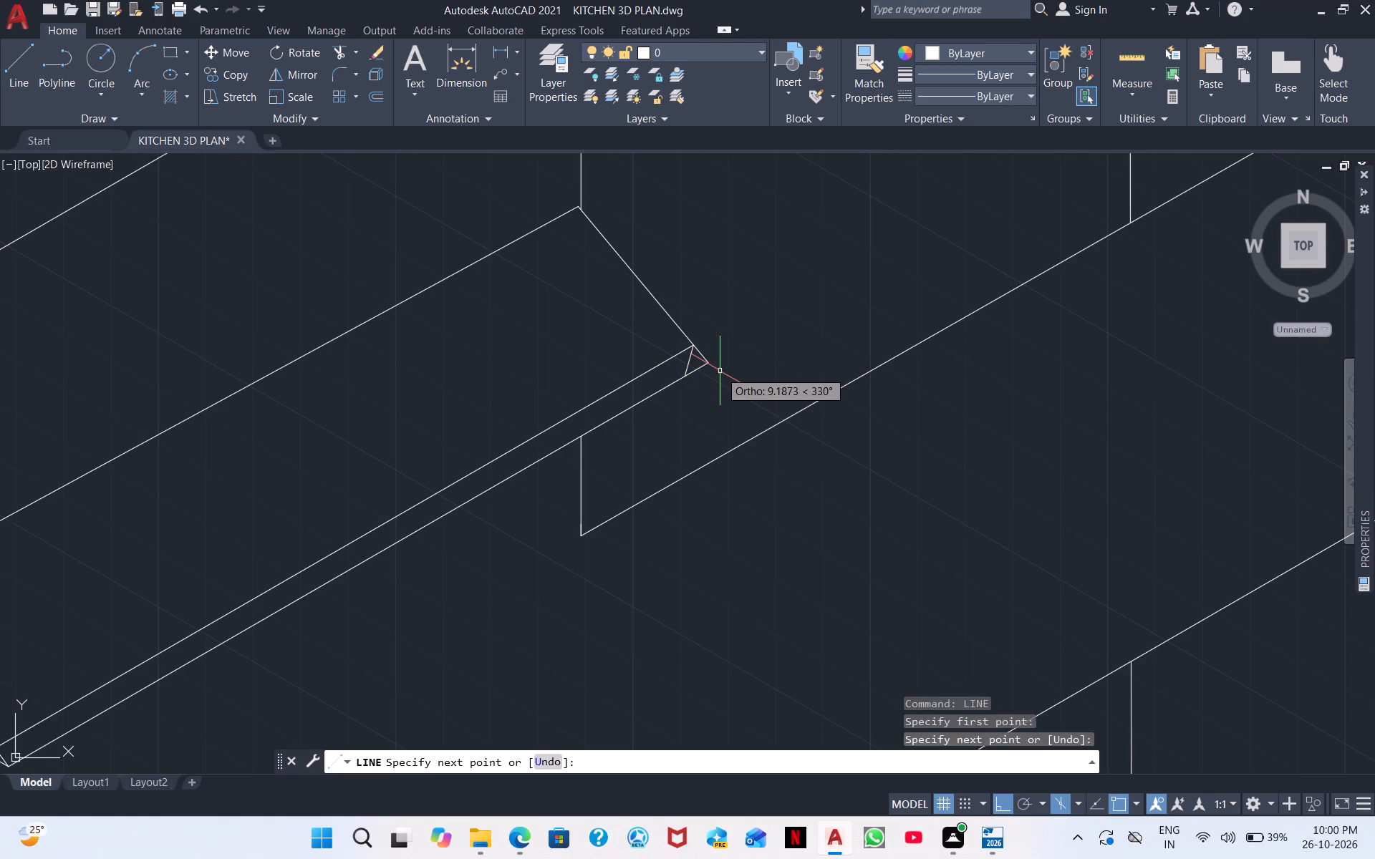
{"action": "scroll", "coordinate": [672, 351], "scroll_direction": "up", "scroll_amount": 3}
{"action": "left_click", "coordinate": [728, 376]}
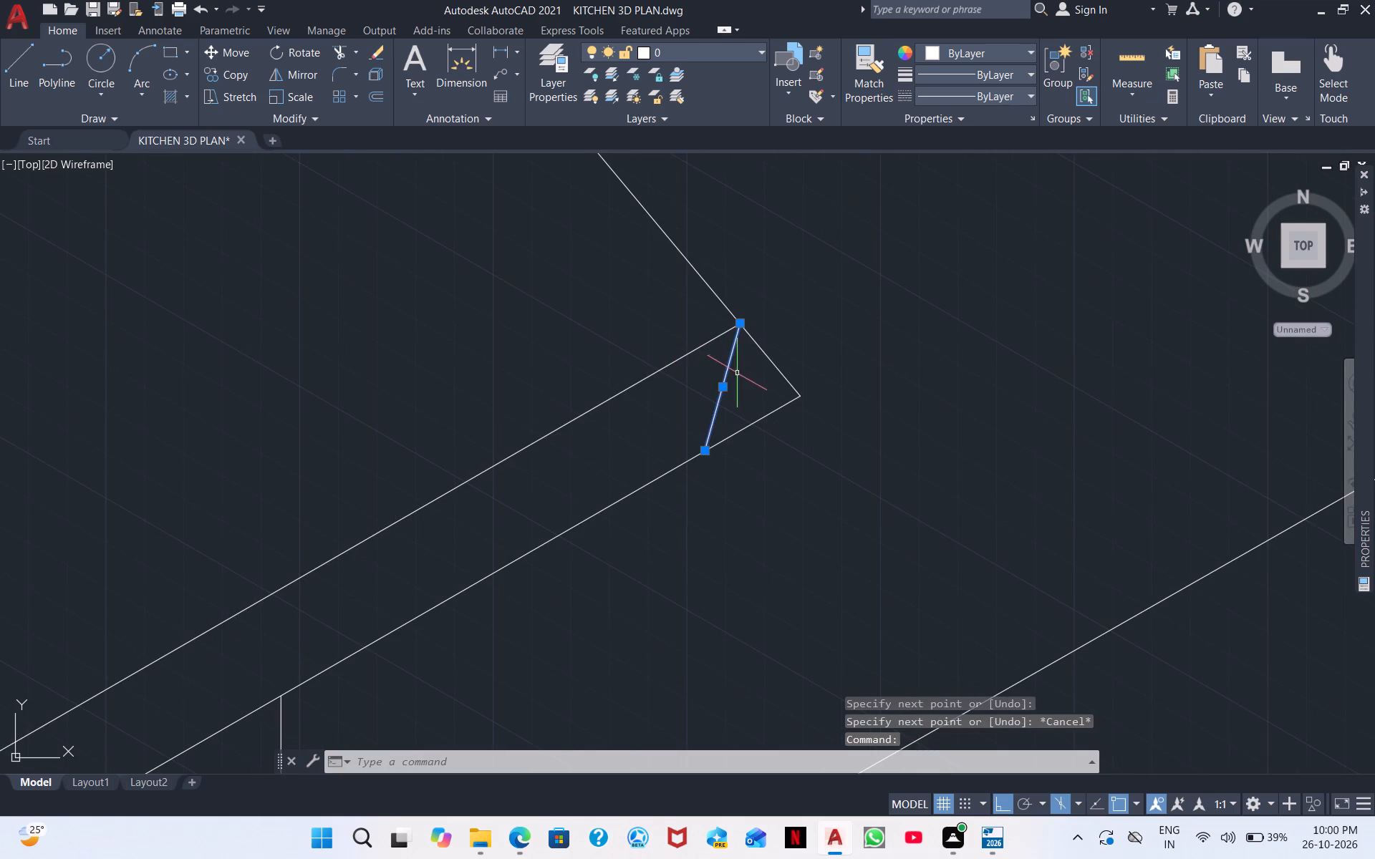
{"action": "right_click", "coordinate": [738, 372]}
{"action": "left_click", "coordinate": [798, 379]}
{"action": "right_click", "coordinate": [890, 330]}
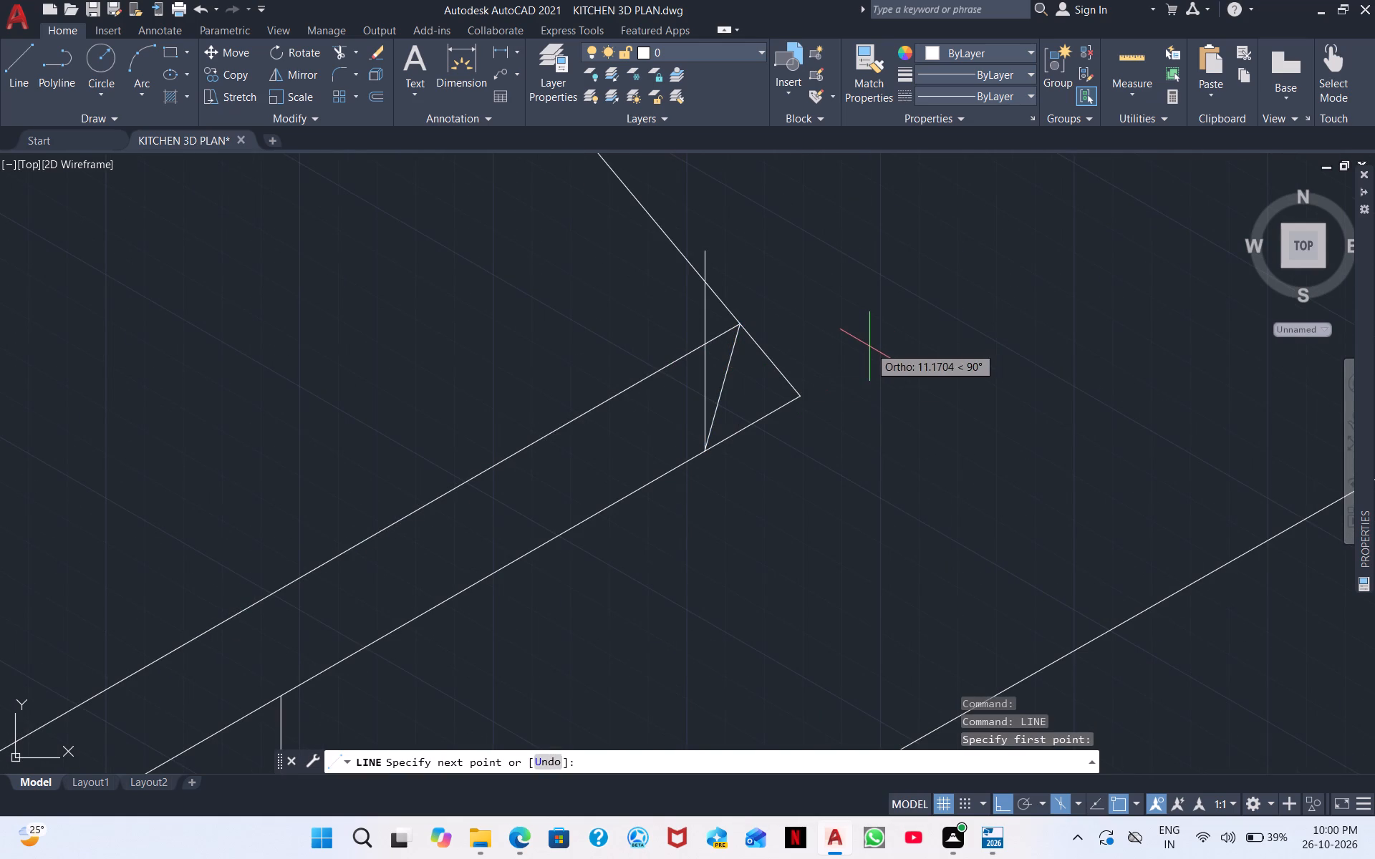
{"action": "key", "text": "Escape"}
Draw a vertical line from the upper front line's corner-side end down past the lower front line of the appliance.
{"action": "right_click", "coordinate": [889, 347]}
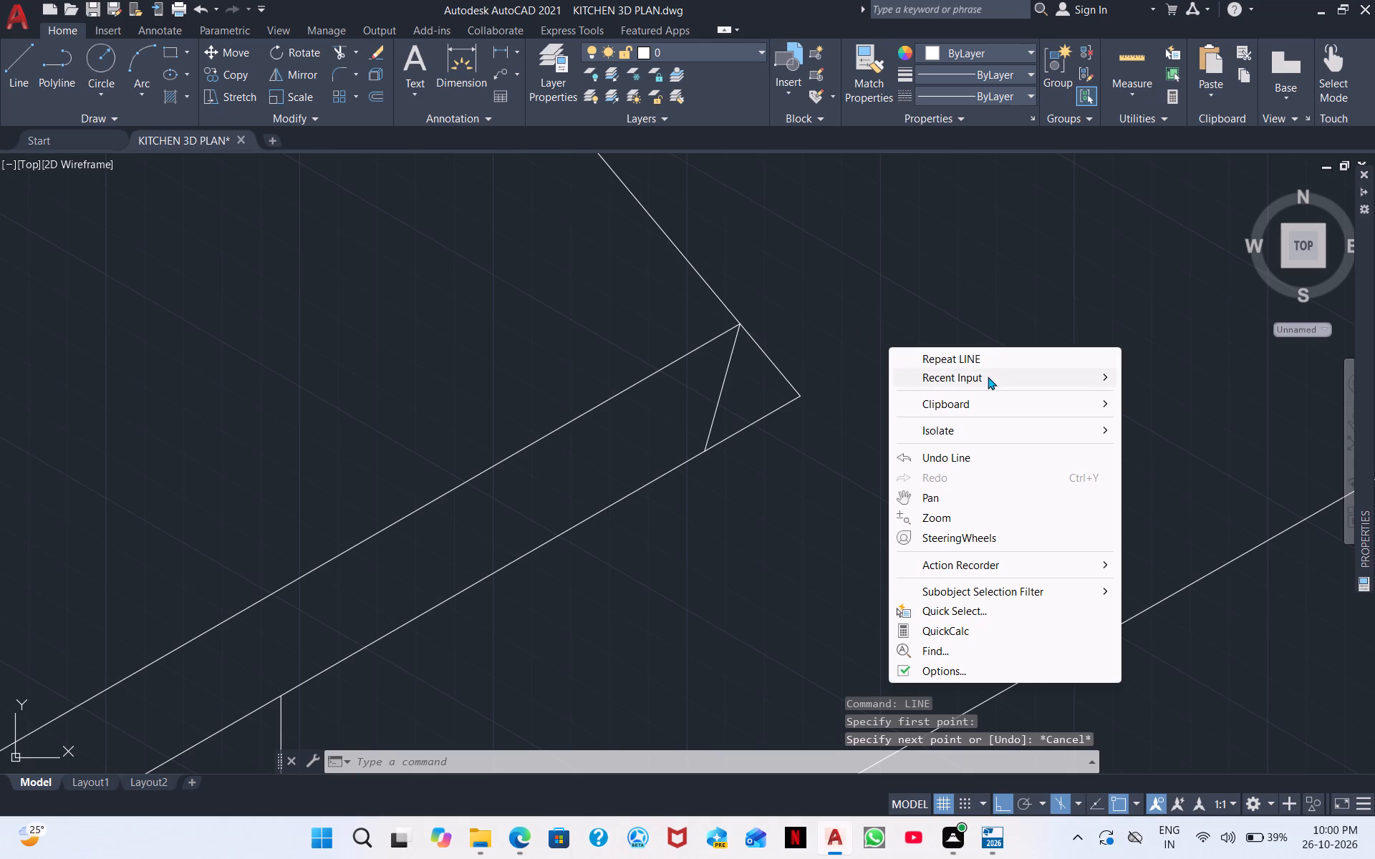
{"action": "left_click", "coordinate": [988, 377]}
{"action": "left_click", "coordinate": [1149, 382]}
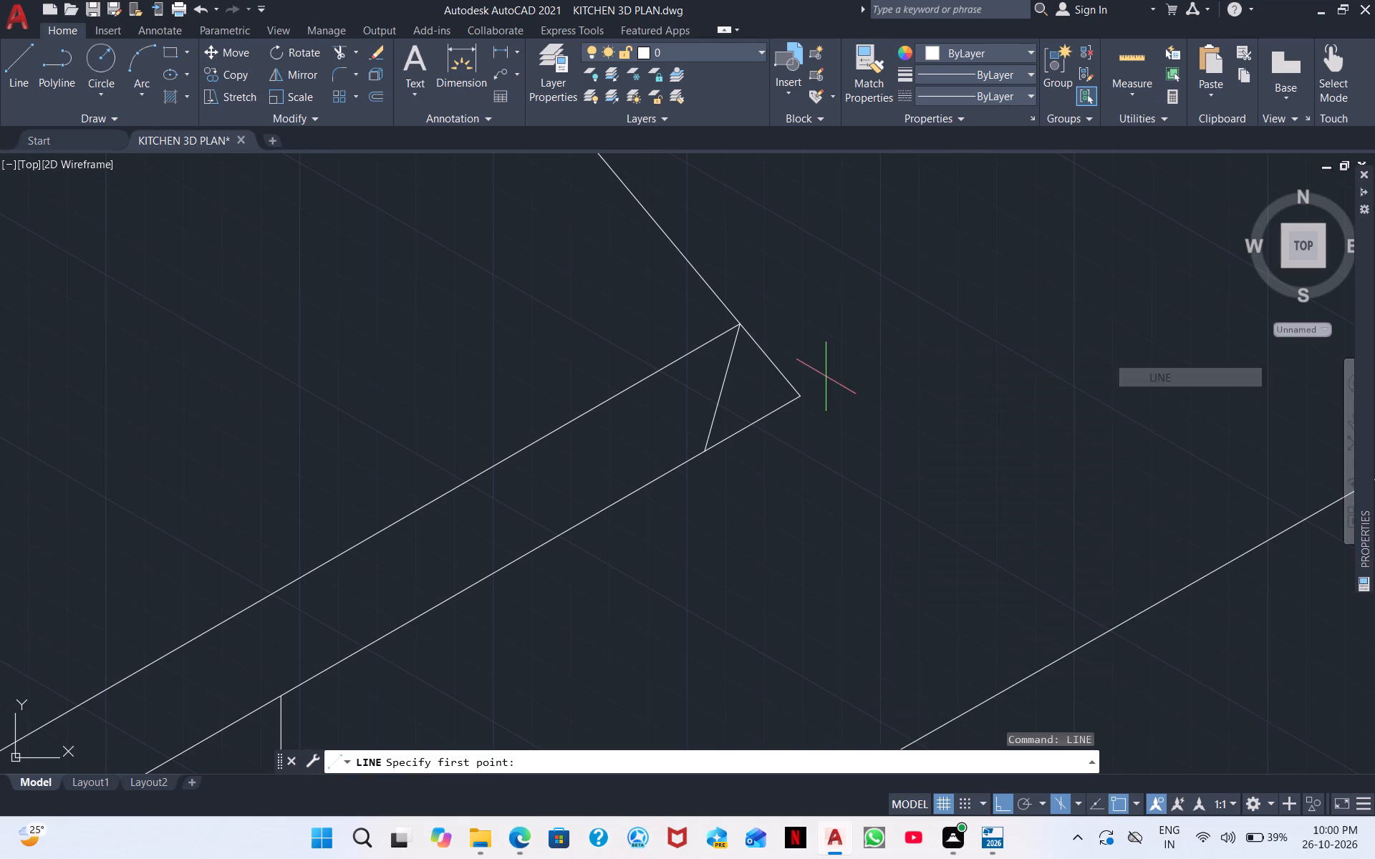
{"action": "left_click", "coordinate": [738, 327]}
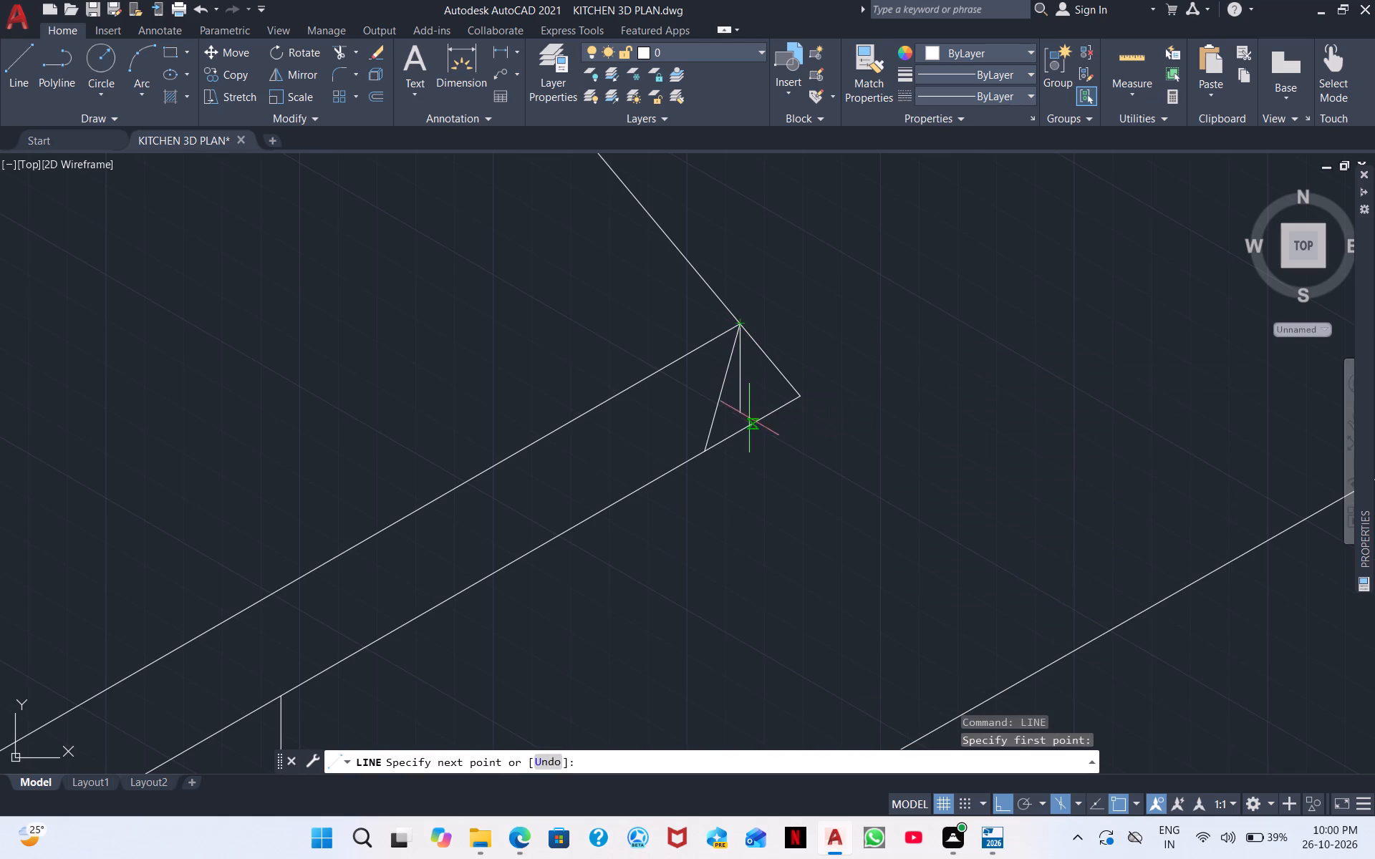
{"action": "left_click", "coordinate": [748, 490]}
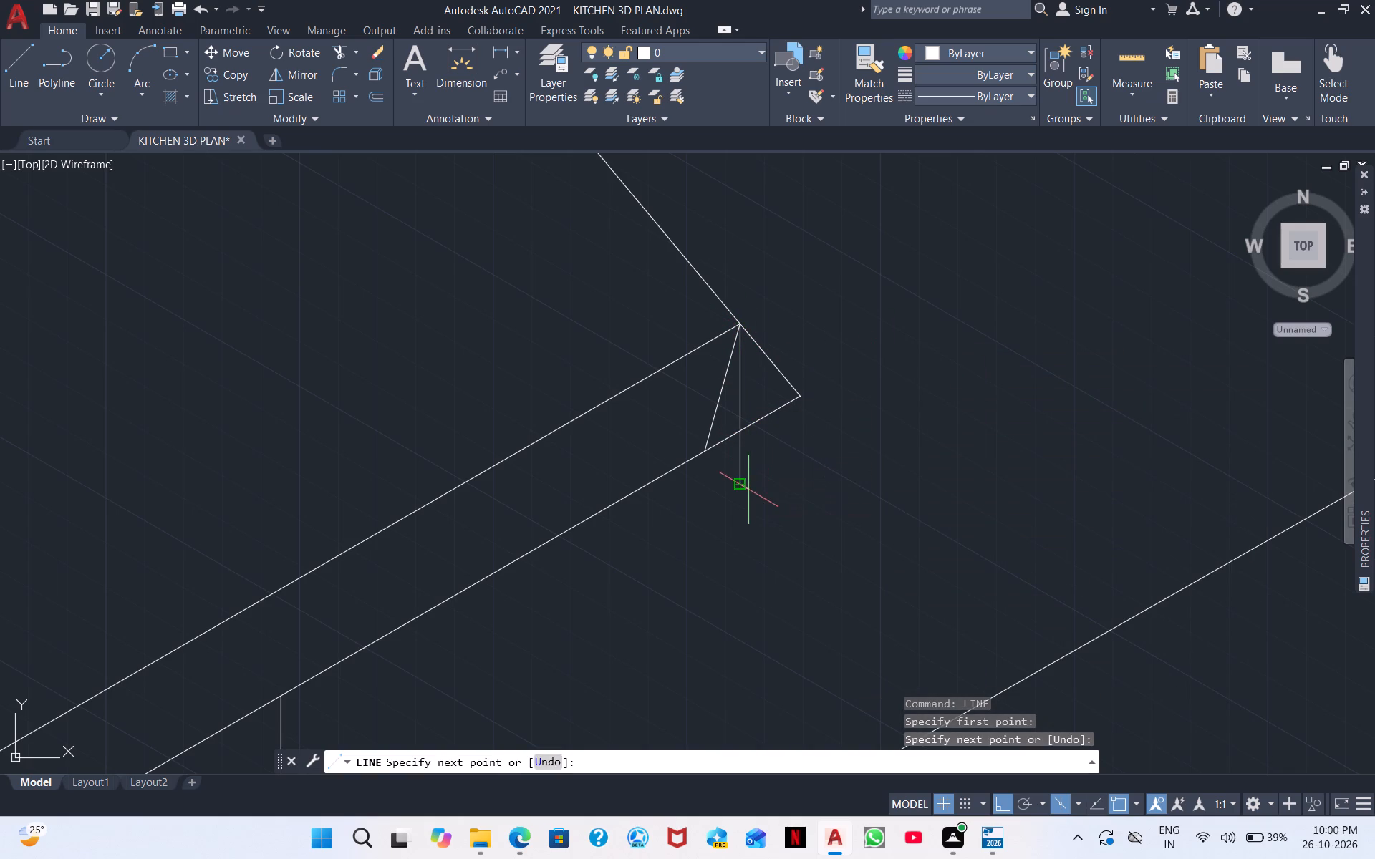
{"action": "key", "text": "Escape"}
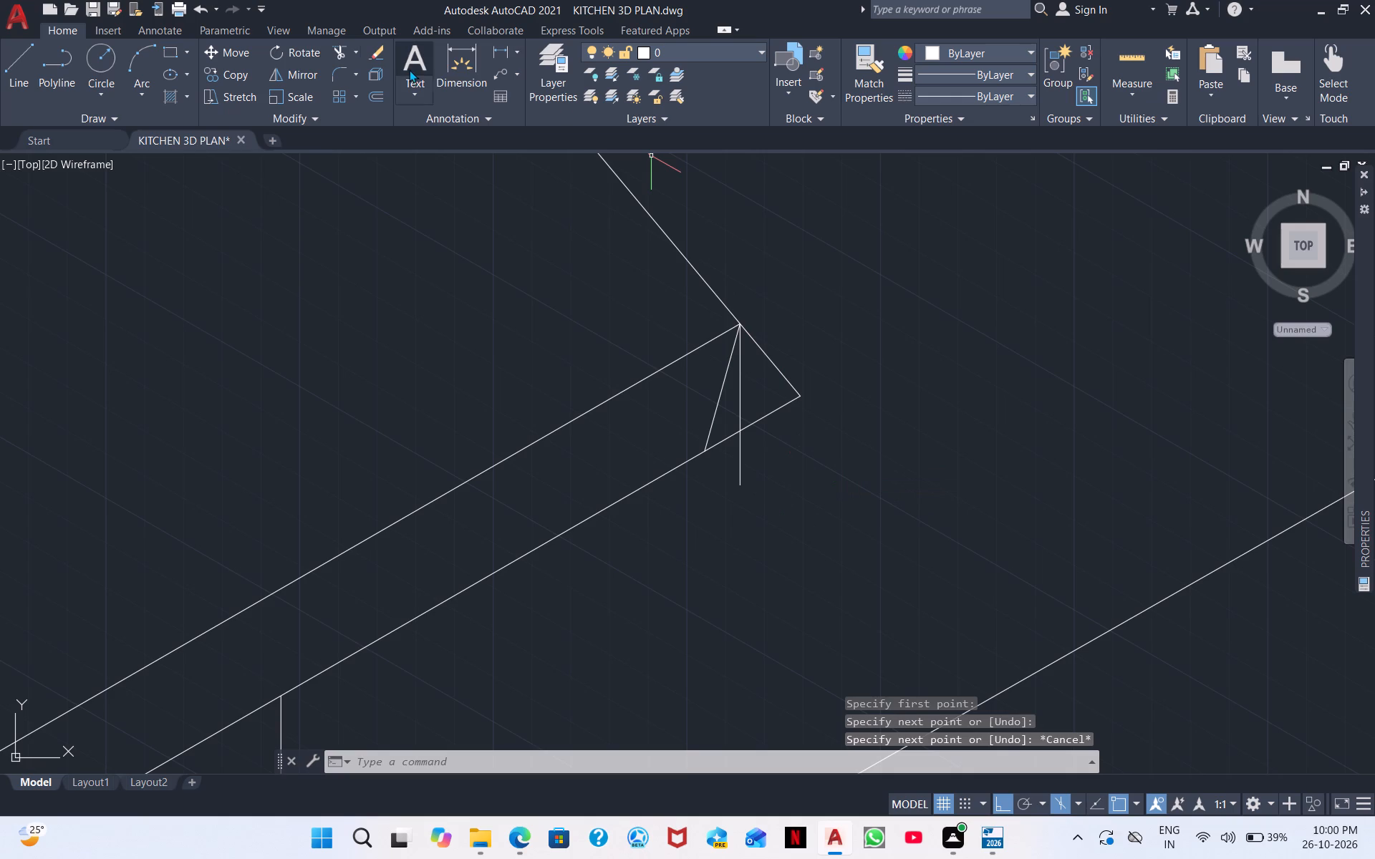
Trim away the short slanted line, the vertical's excess below the lower front line, and the front and slope edges beyond the vertical.
{"action": "left_click", "coordinate": [342, 47]}
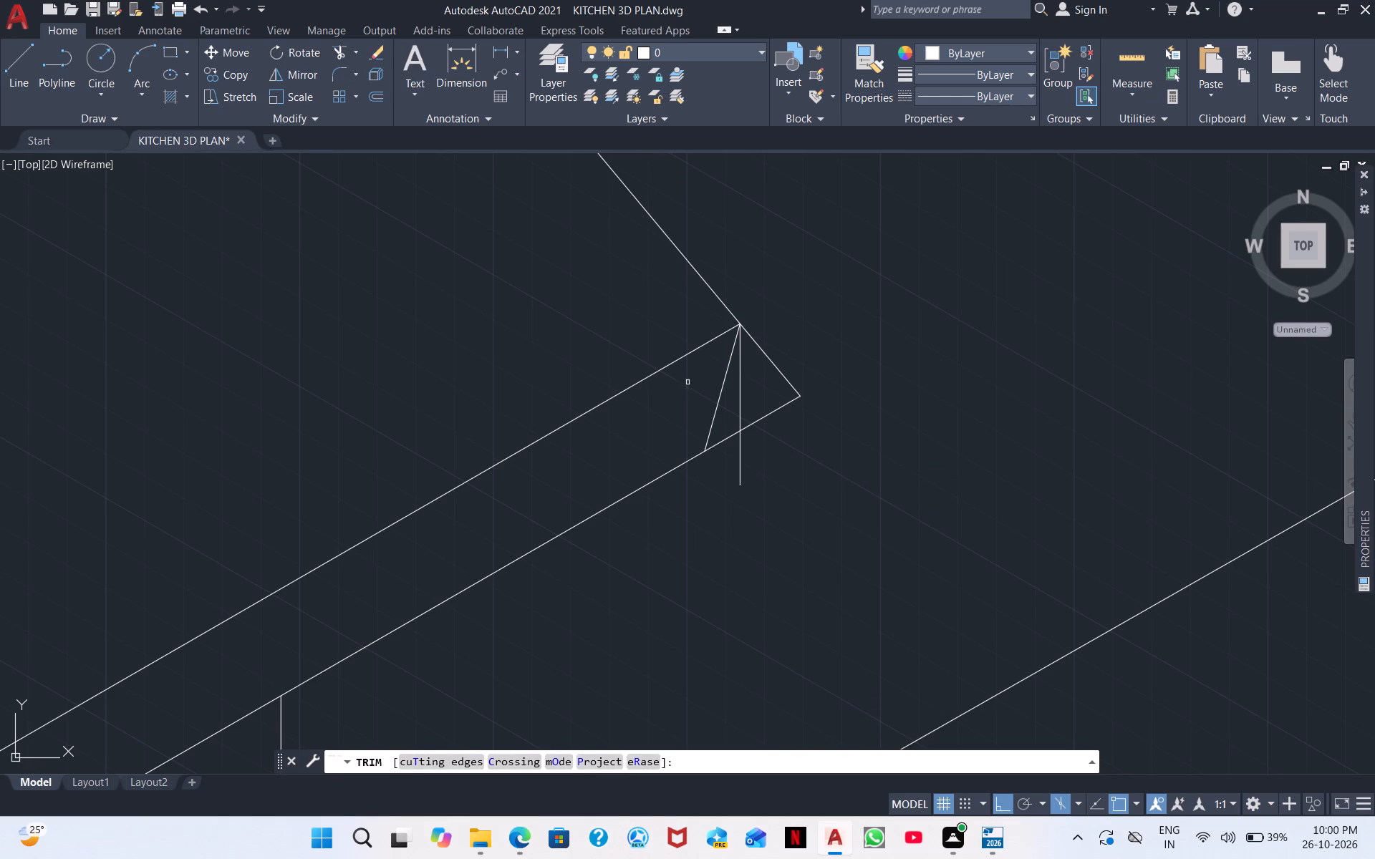
{"action": "left_click", "coordinate": [722, 393]}
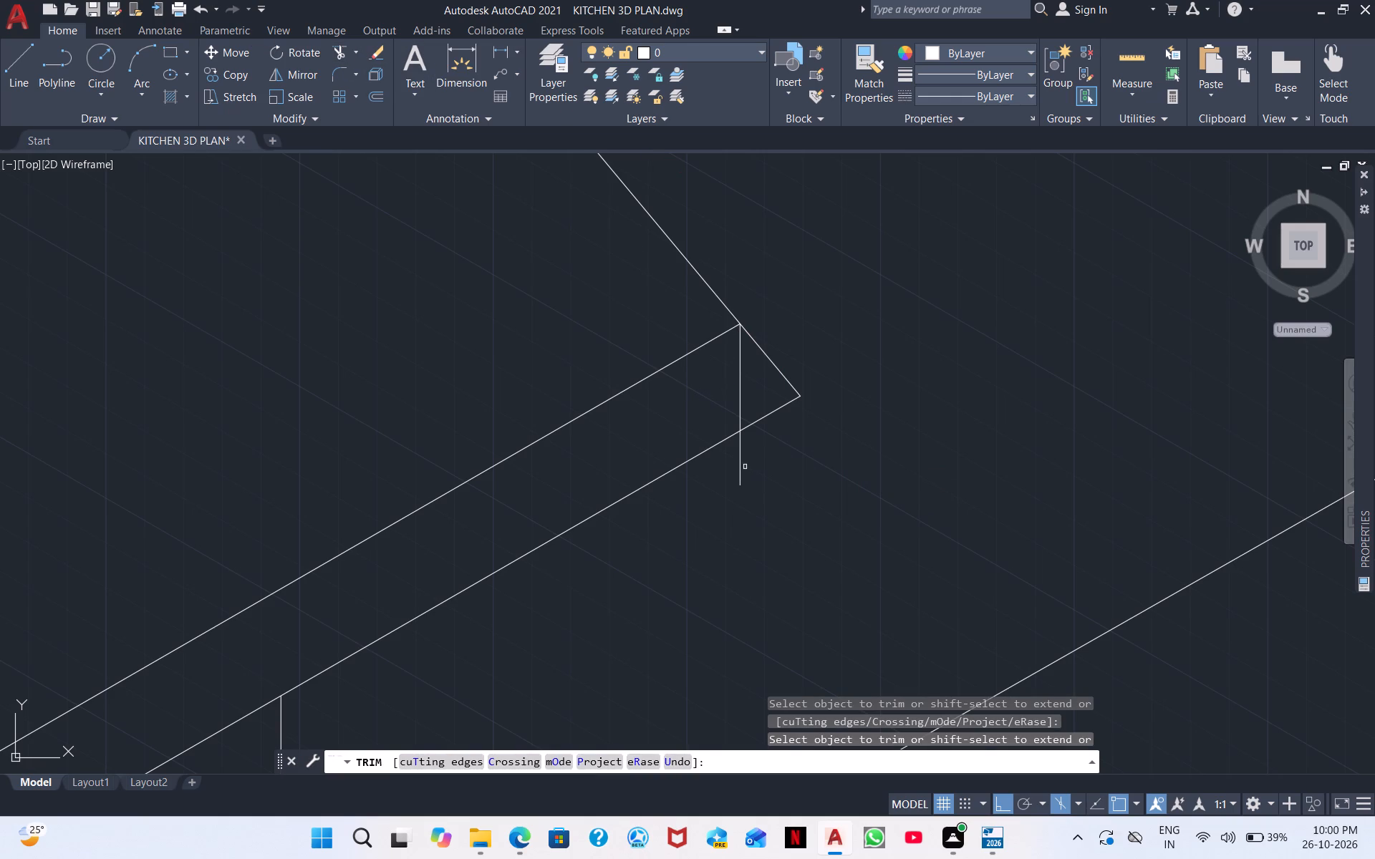
{"action": "left_click_drag", "start_coordinate": [745, 468], "coordinate": [723, 474]}
{"action": "left_click_drag", "start_coordinate": [766, 340], "coordinate": [767, 440]}
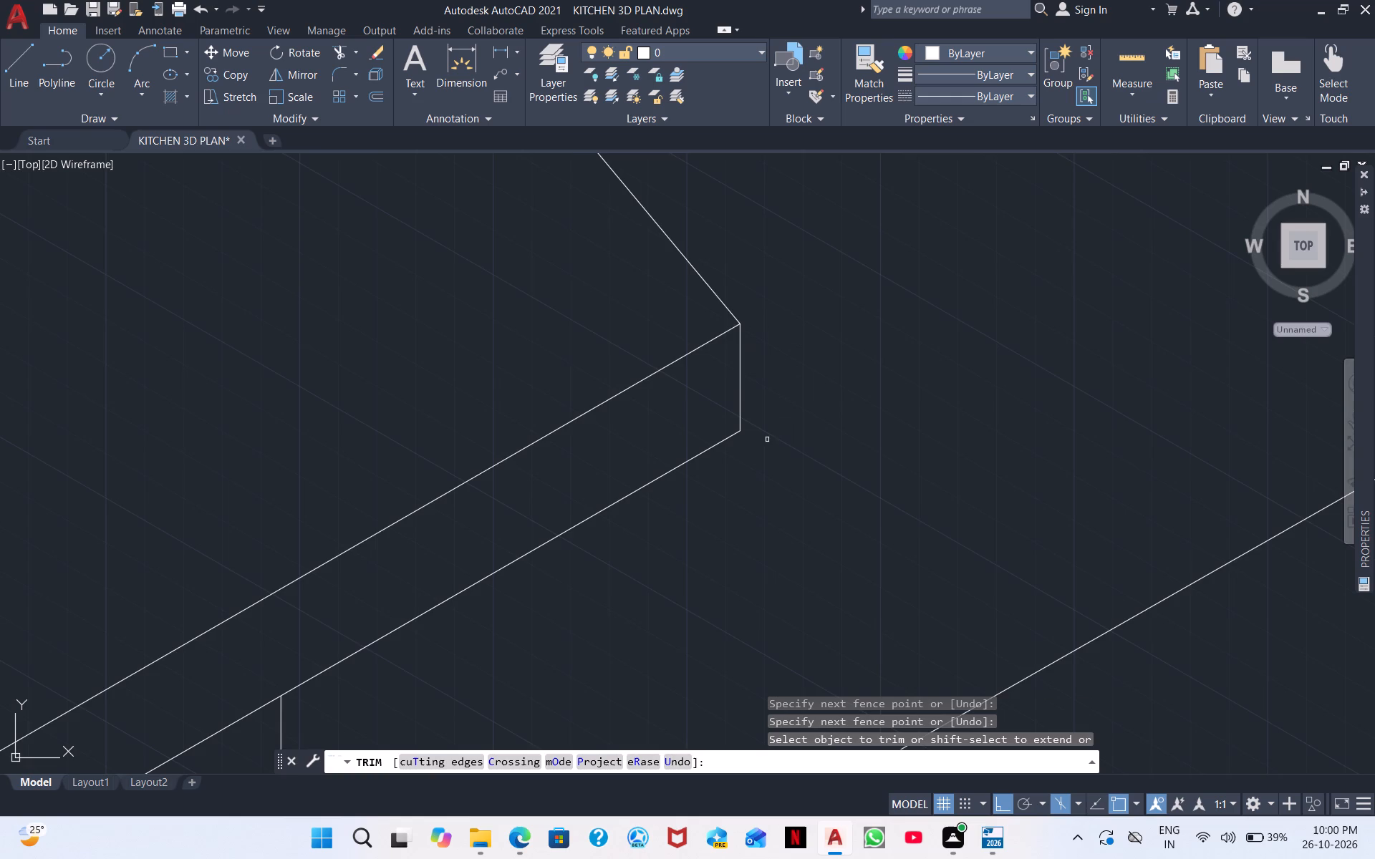
At the end away from the corner, trim the slope edge below the upper front line and the upper underside line beyond the short vertical.
{"action": "scroll", "coordinate": [783, 463], "scroll_direction": "down", "scroll_amount": 2}
{"action": "middle_click_drag", "start_coordinate": [769, 506], "coordinate": [1076, 225]}
{"action": "scroll", "coordinate": [659, 467], "scroll_direction": "down", "scroll_amount": 1}
{"action": "middle_click_drag", "start_coordinate": [629, 545], "coordinate": [694, 498]}
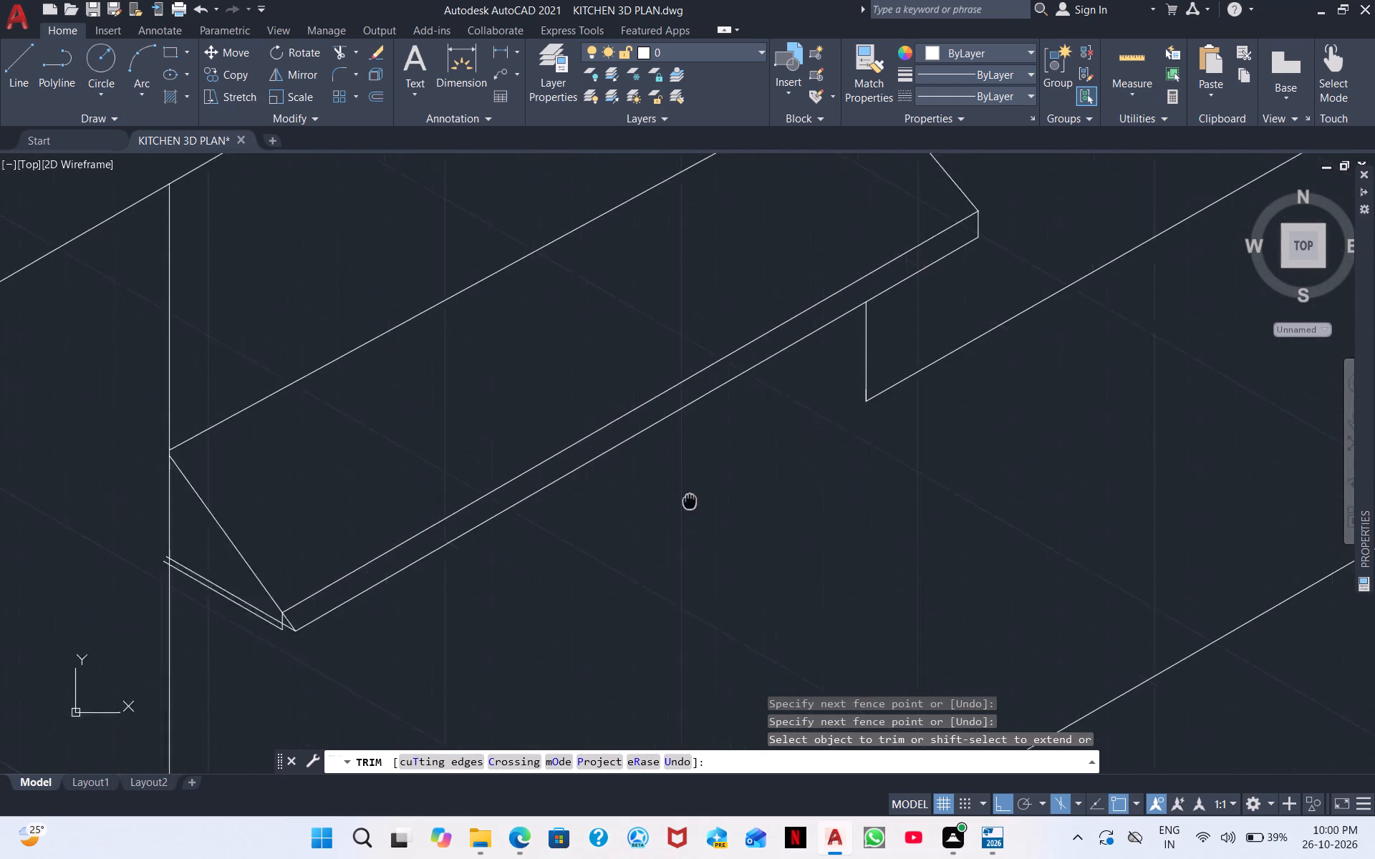
{"action": "middle_click_drag", "start_coordinate": [694, 498], "coordinate": [924, 386]}
{"action": "middle_click_drag", "start_coordinate": [689, 561], "coordinate": [785, 535]}
{"action": "scroll", "coordinate": [665, 553], "scroll_direction": "up", "scroll_amount": 3}
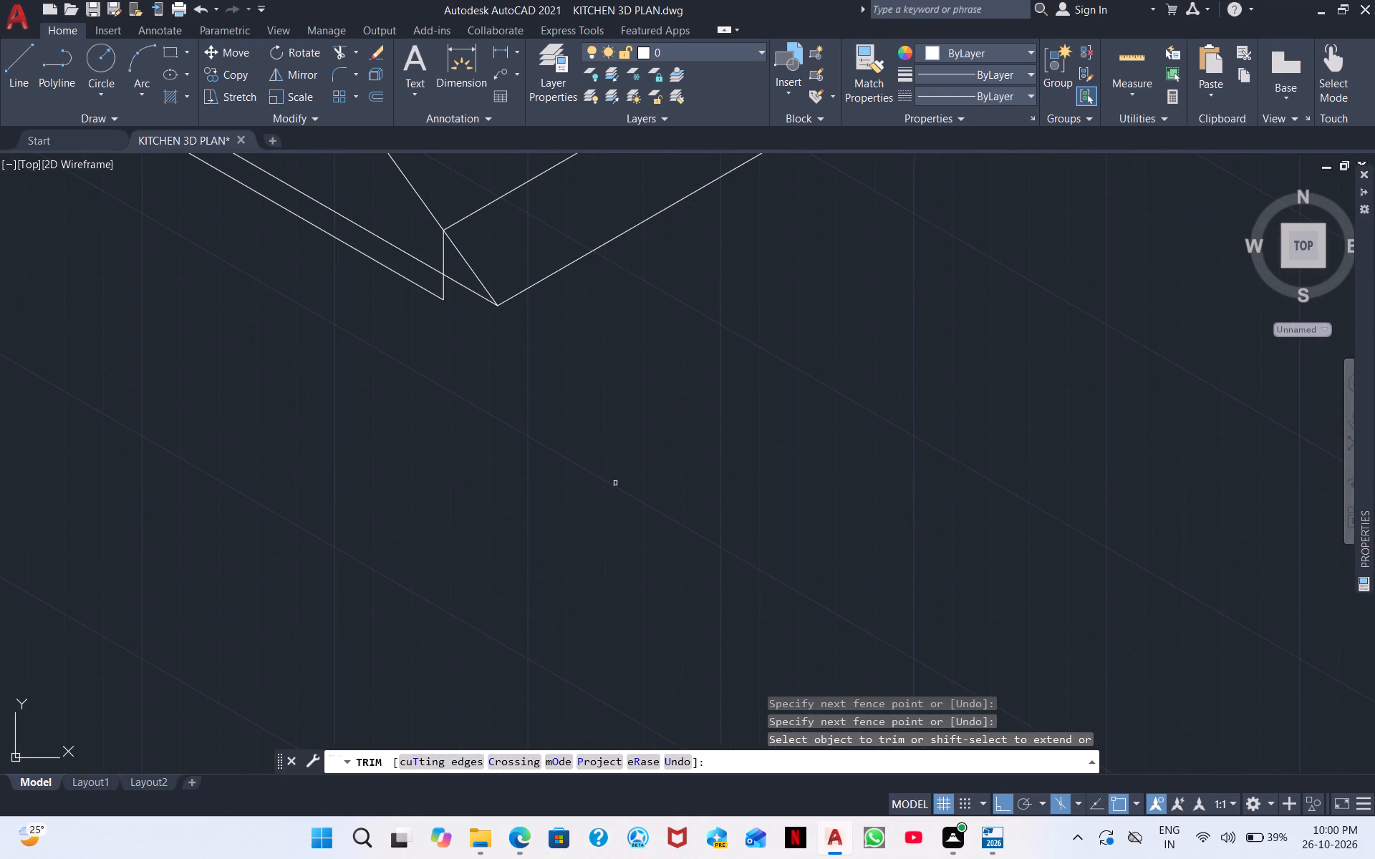
{"action": "middle_click_drag", "start_coordinate": [546, 379], "coordinate": [777, 498]}
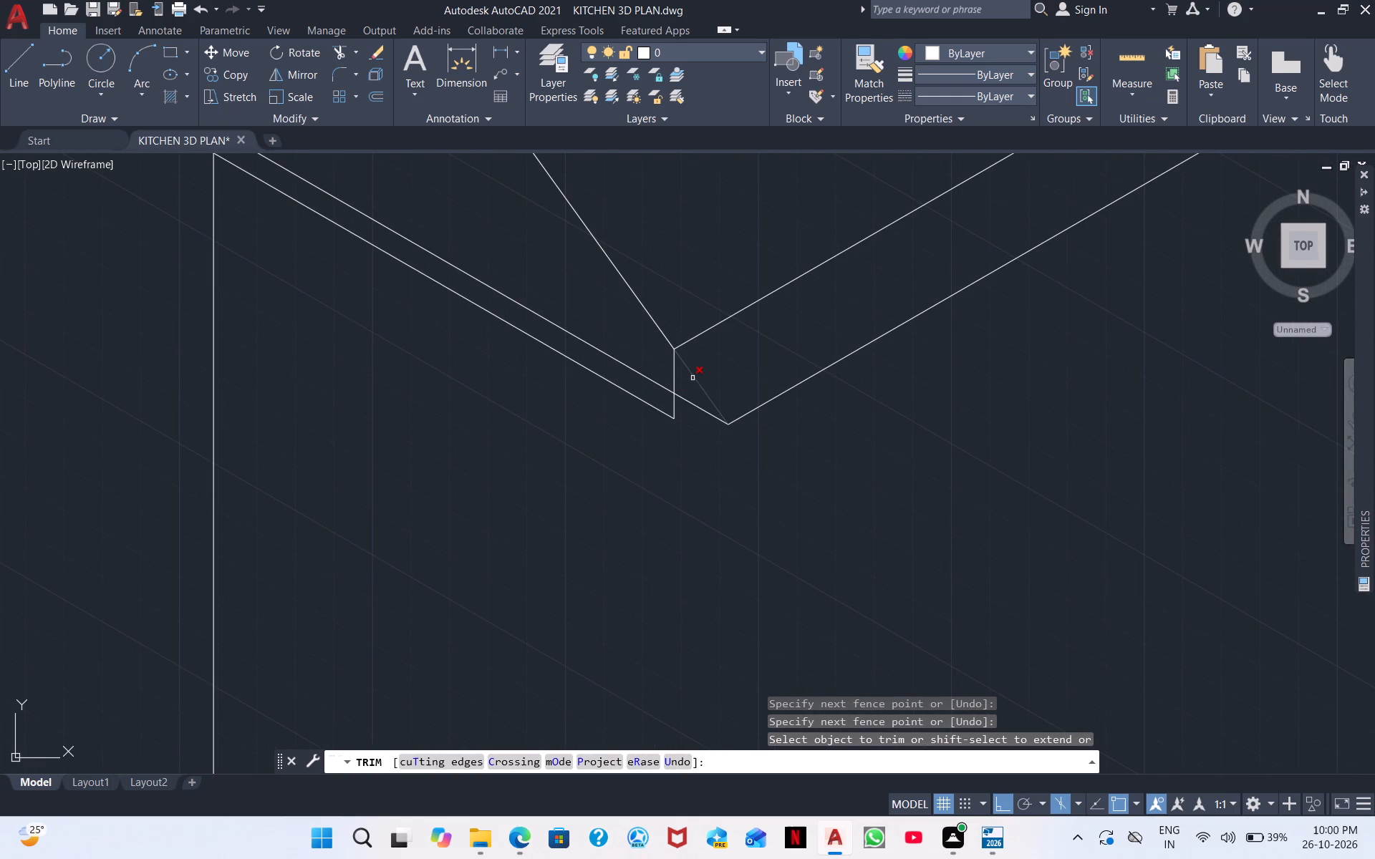
{"action": "left_click", "coordinate": [693, 378]}
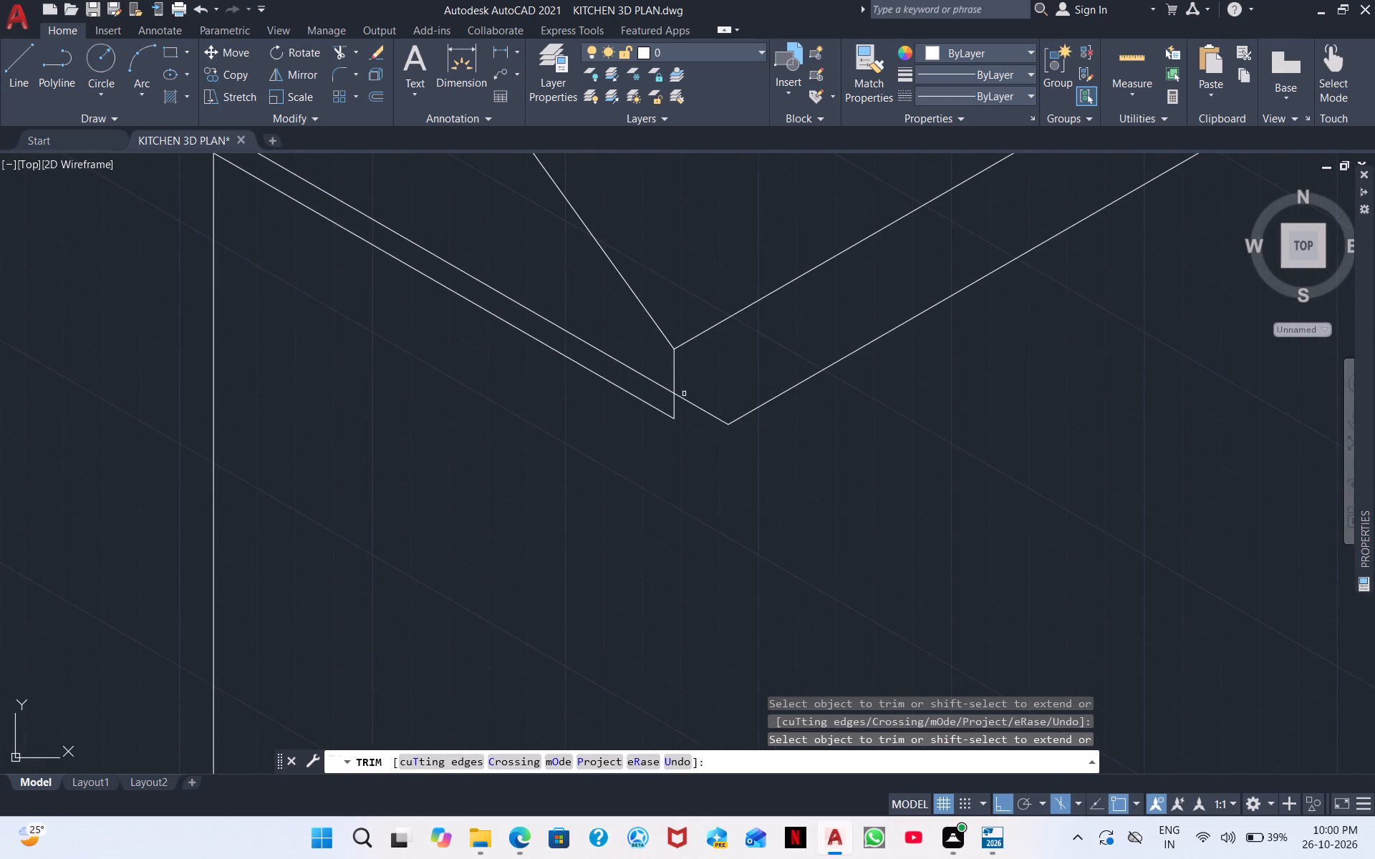
{"action": "left_click", "coordinate": [682, 401]}
Trim the ends of the two parallel underside lines that run past the cabinet vertical.
{"action": "scroll", "coordinate": [591, 364], "scroll_direction": "down", "scroll_amount": 2}
{"action": "scroll", "coordinate": [430, 296], "scroll_direction": "up", "scroll_amount": 3}
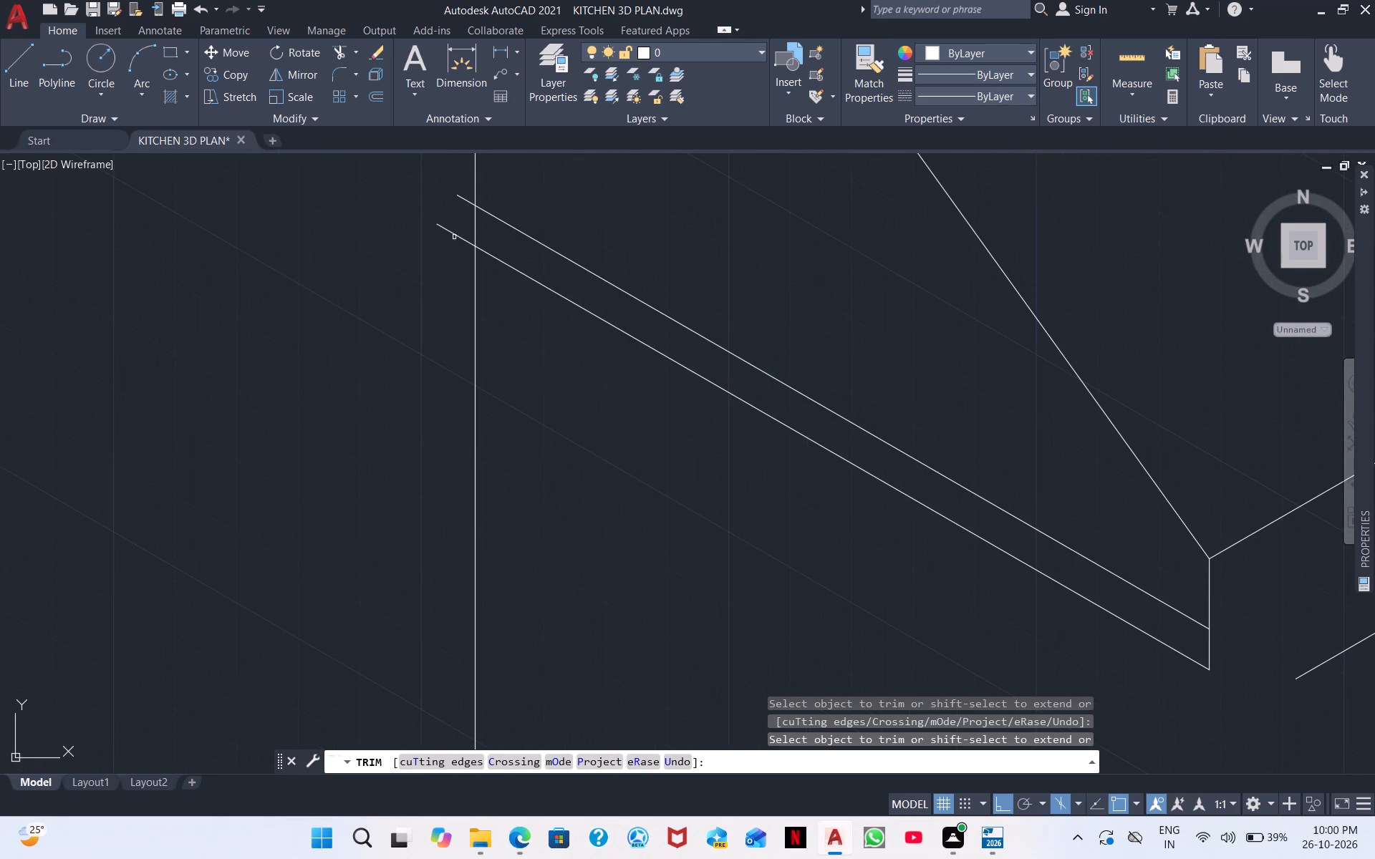
{"action": "left_click_drag", "start_coordinate": [460, 192], "coordinate": [442, 265]}
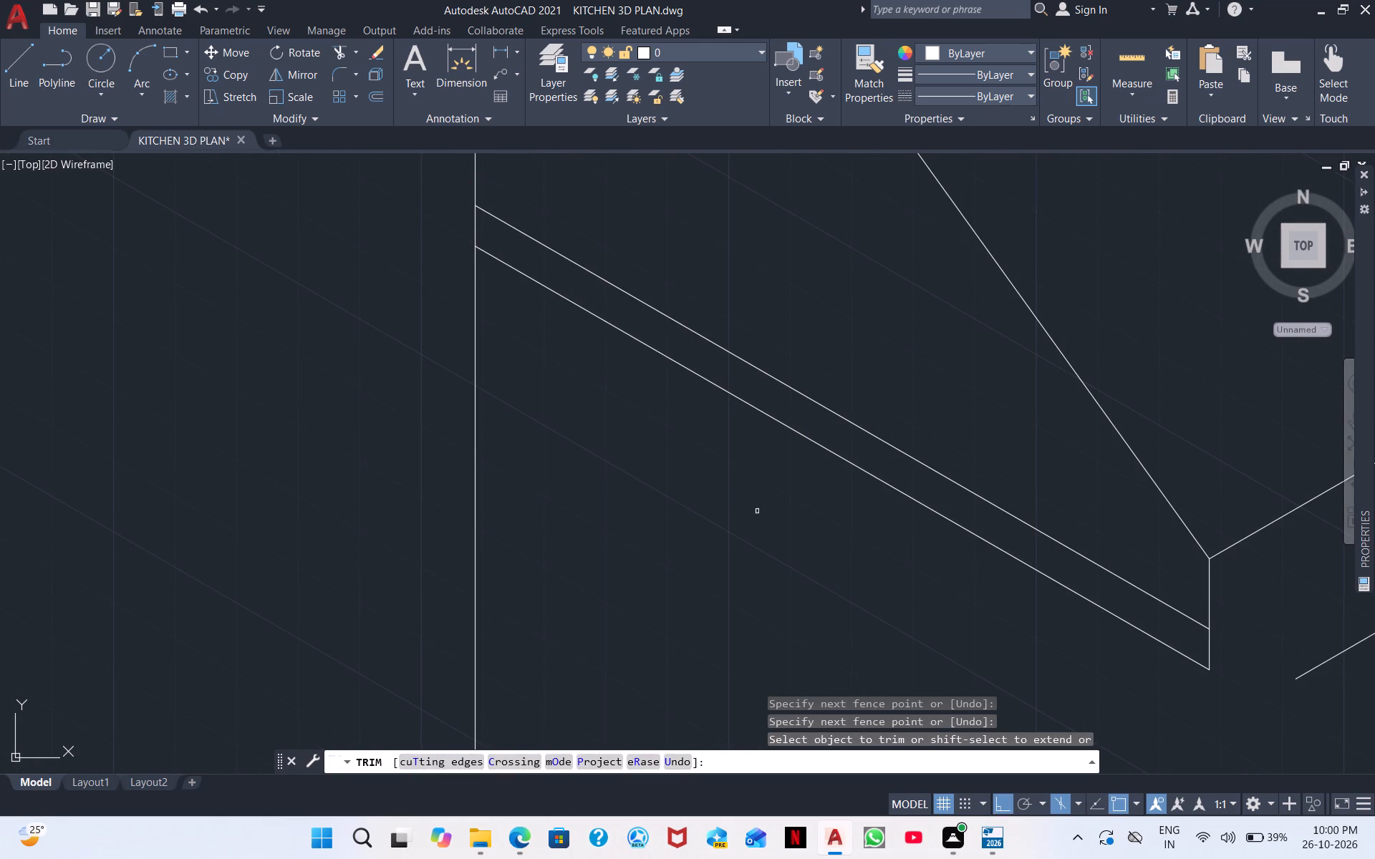
Draw a vertical line from the upper front line's end away from the corner, down past both underside lines.
{"action": "middle_click_drag", "start_coordinate": [757, 511], "coordinate": [464, 319]}
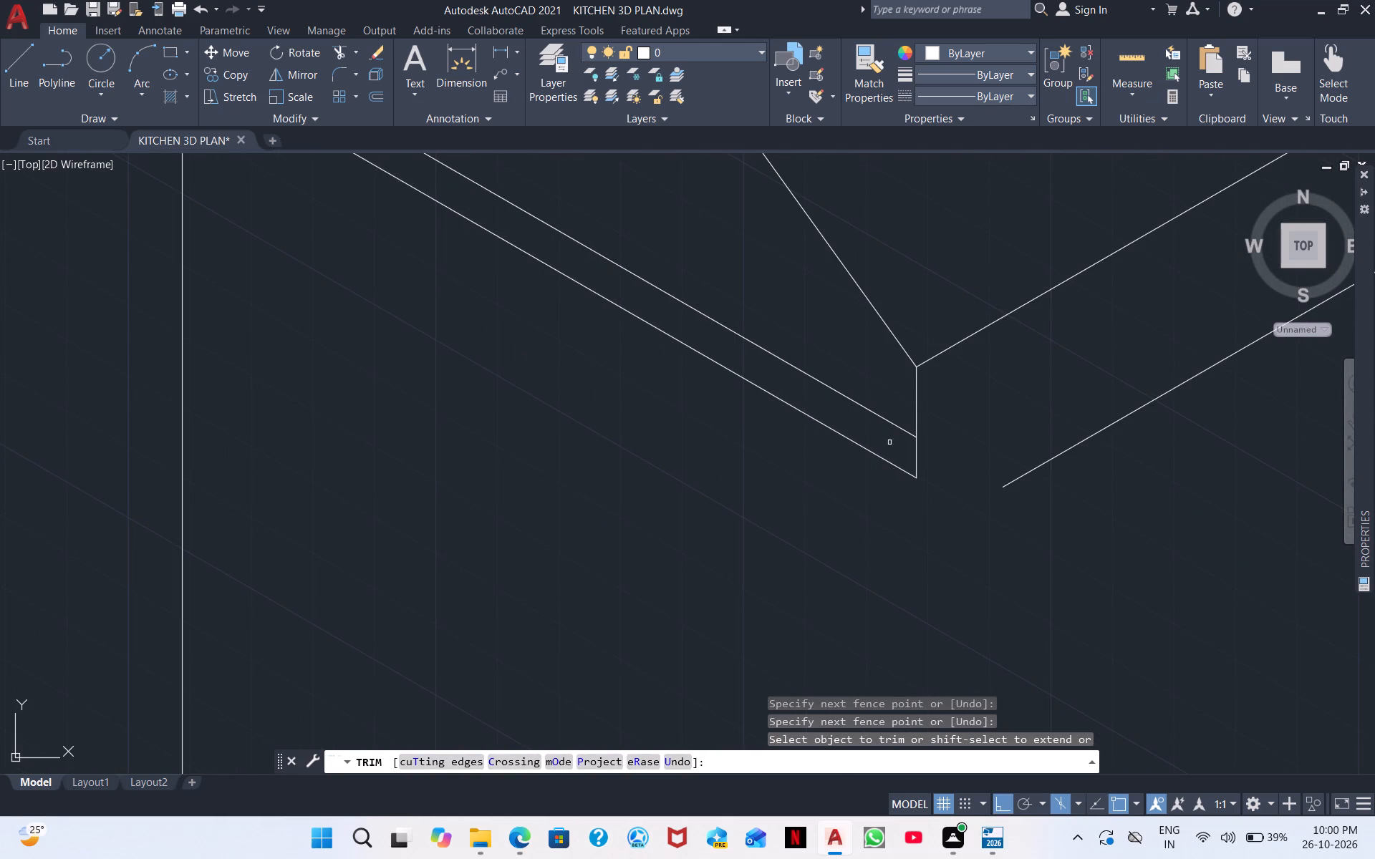
{"action": "left_click", "coordinate": [21, 56]}
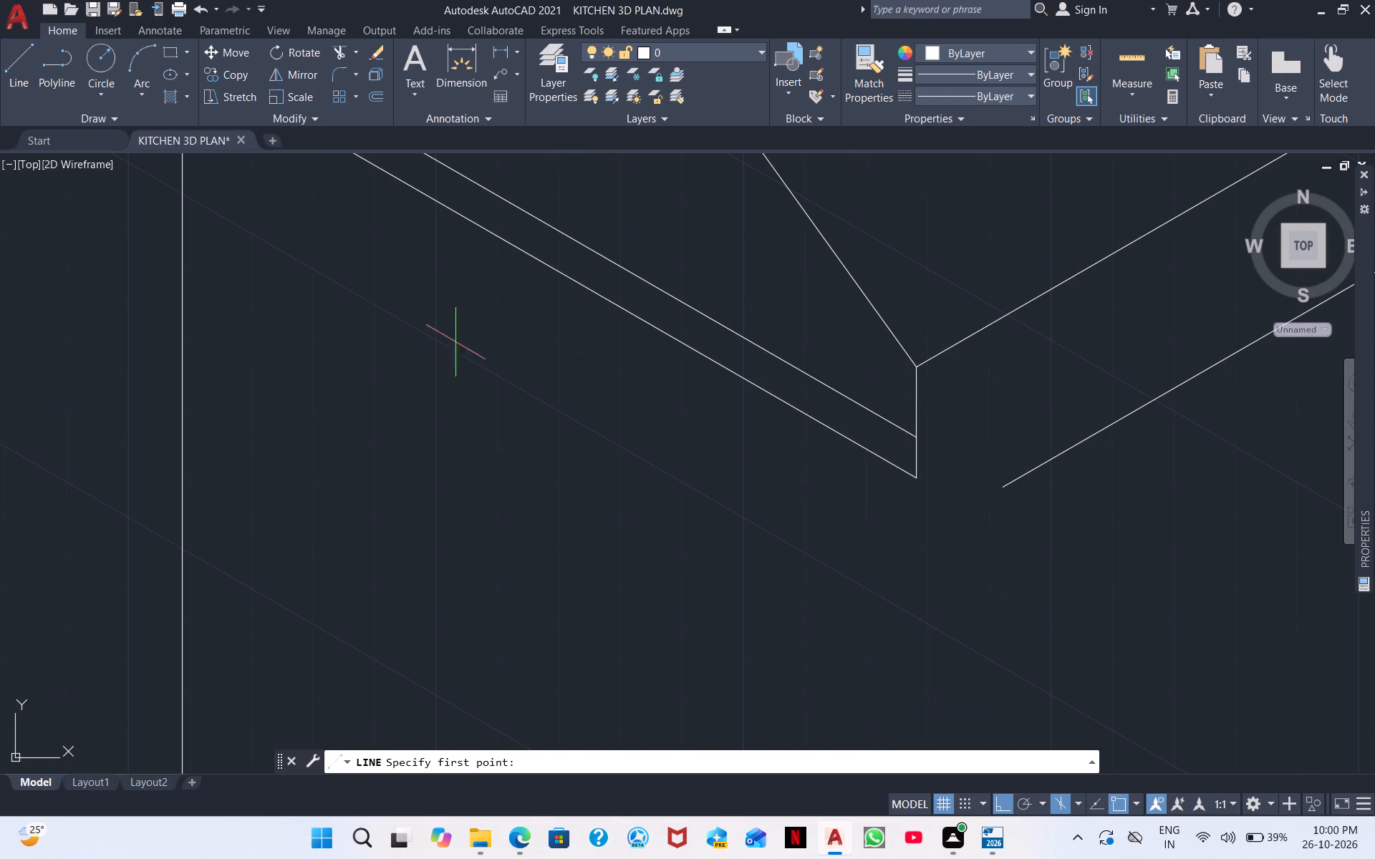
{"action": "left_click_drag", "start_coordinate": [911, 368], "coordinate": [913, 374]}
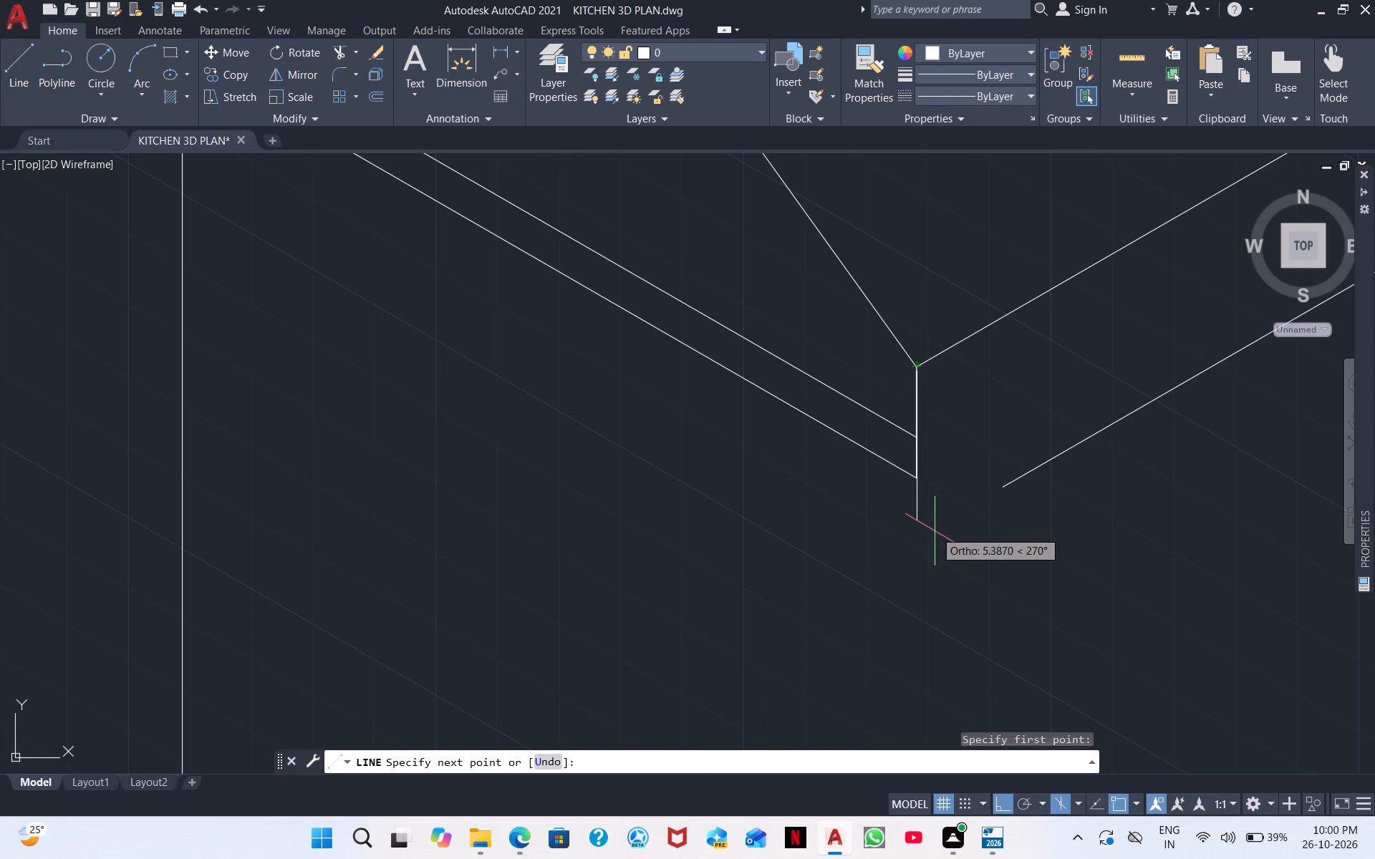
{"action": "left_click", "coordinate": [926, 568]}
{"action": "right_click", "coordinate": [993, 552]}
{"action": "left_click", "coordinate": [1037, 554]}
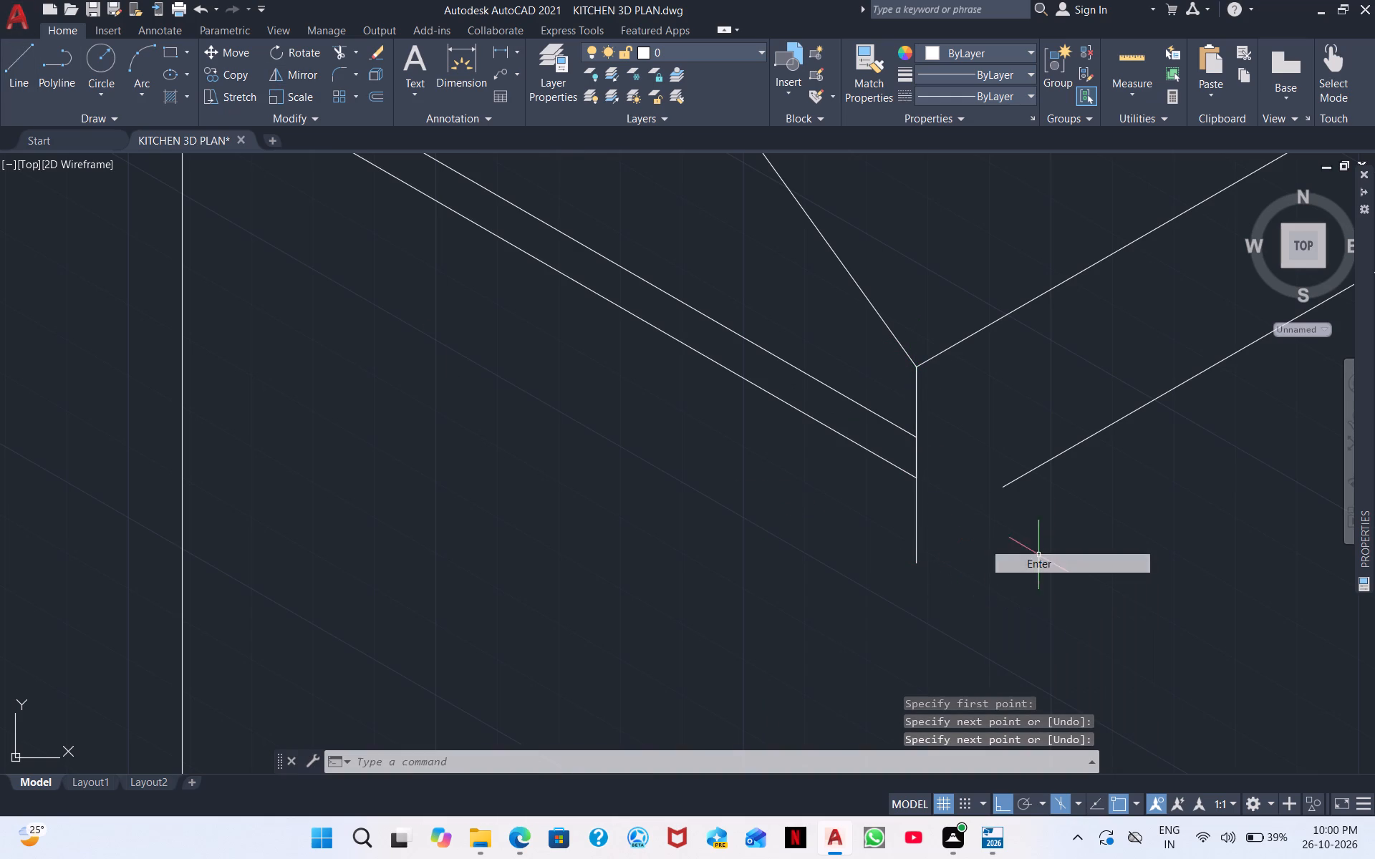
Extend the lower front line to the new vertical and trim off the vertical's excess below it.
{"action": "left_click", "coordinate": [331, 51]}
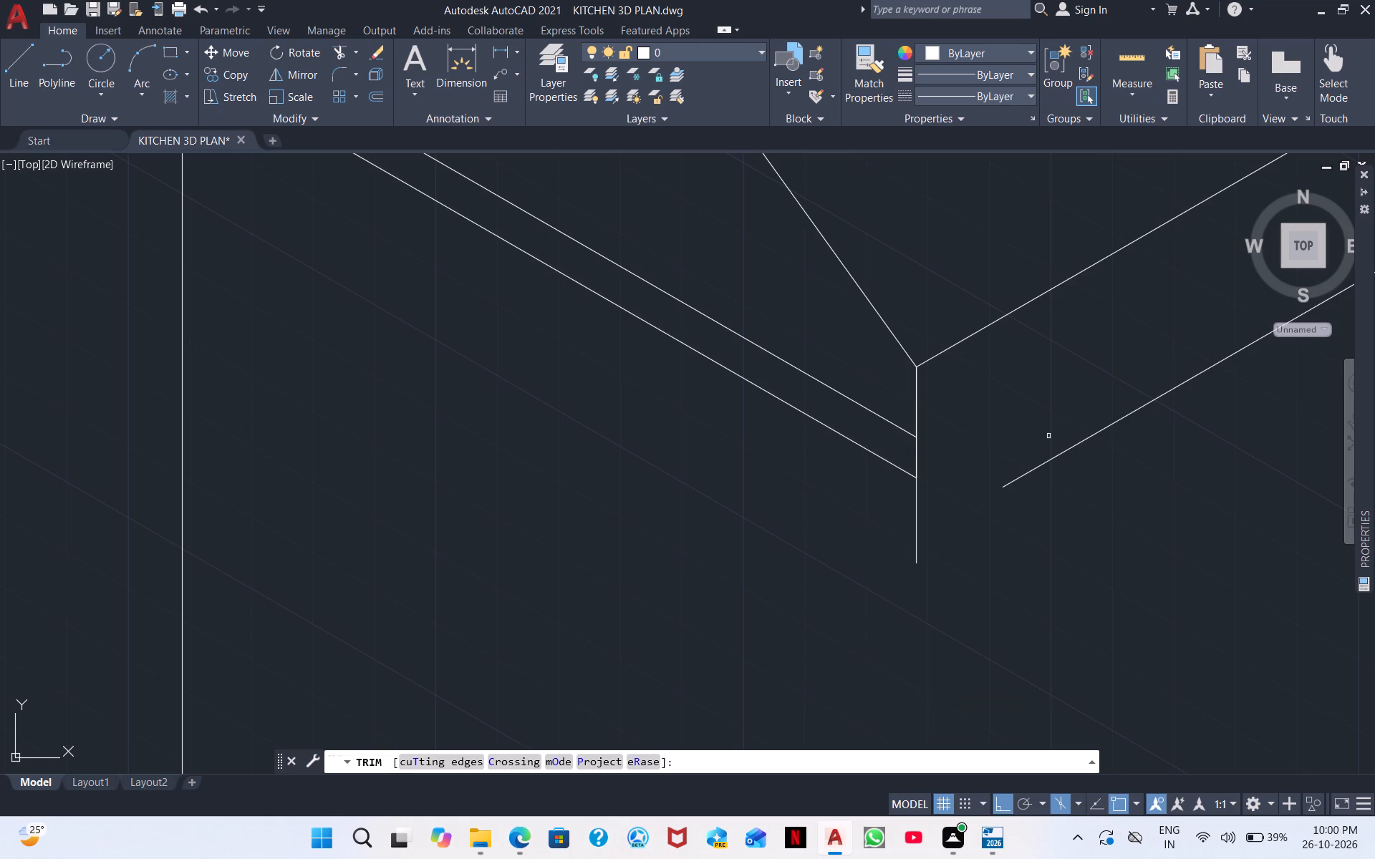
{"action": "left_click_drag", "start_coordinate": [1053, 430], "coordinate": [1081, 523], "text": "shift"}
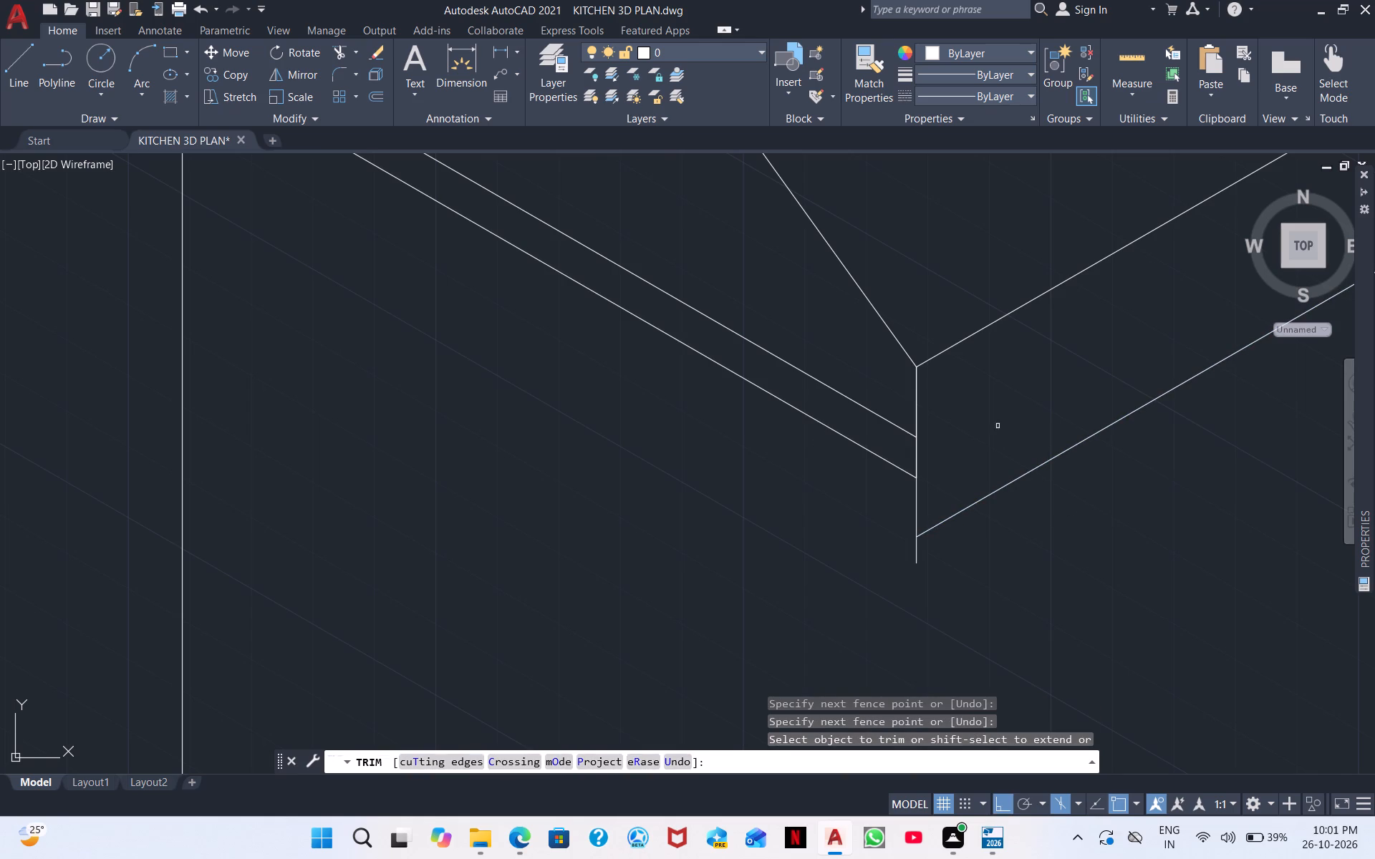
{"action": "scroll", "coordinate": [1000, 417], "scroll_direction": "down", "scroll_amount": 2}
{"action": "middle_click_drag", "start_coordinate": [1072, 469], "coordinate": [718, 454]}
{"action": "scroll", "coordinate": [718, 454], "scroll_direction": "down", "scroll_amount": 1}
{"action": "scroll", "coordinate": [835, 416], "scroll_direction": "down", "scroll_amount": 1}
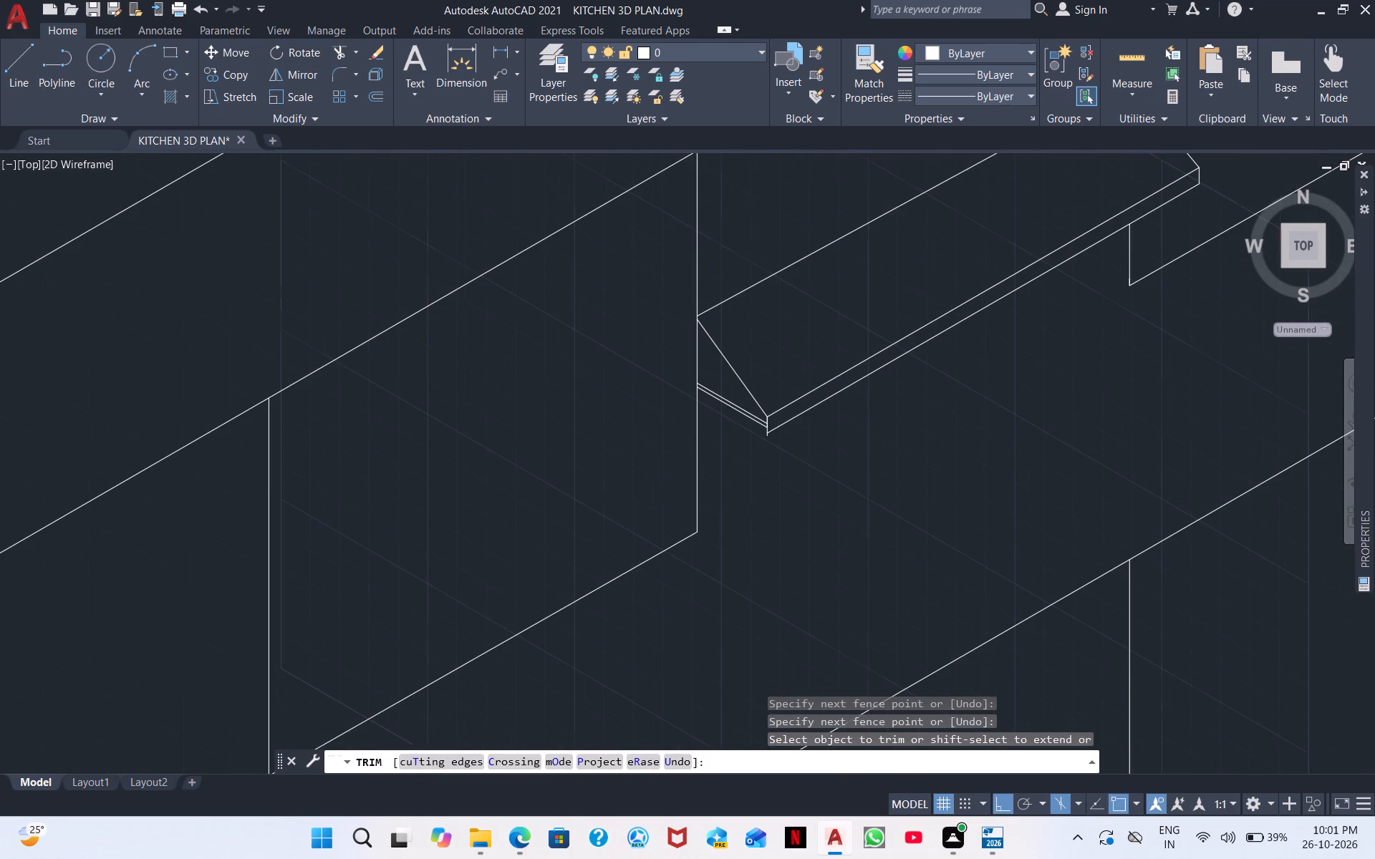
{"action": "scroll", "coordinate": [835, 416], "scroll_direction": "down", "scroll_amount": 1}
{"action": "scroll", "coordinate": [776, 473], "scroll_direction": "up", "scroll_amount": 3}
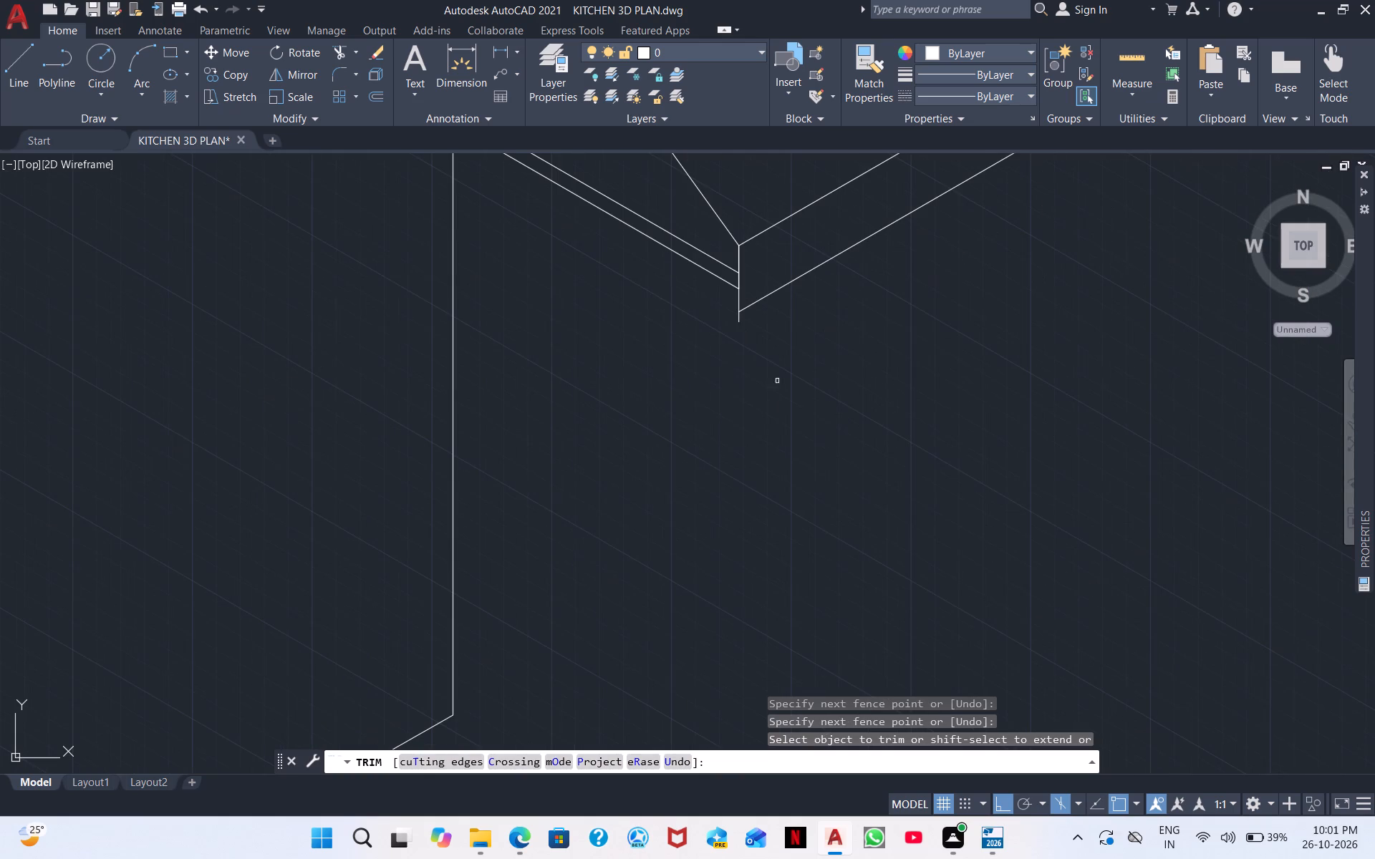
{"action": "left_click", "coordinate": [740, 316]}
{"action": "scroll", "coordinate": [686, 335], "scroll_direction": "down", "scroll_amount": 1}
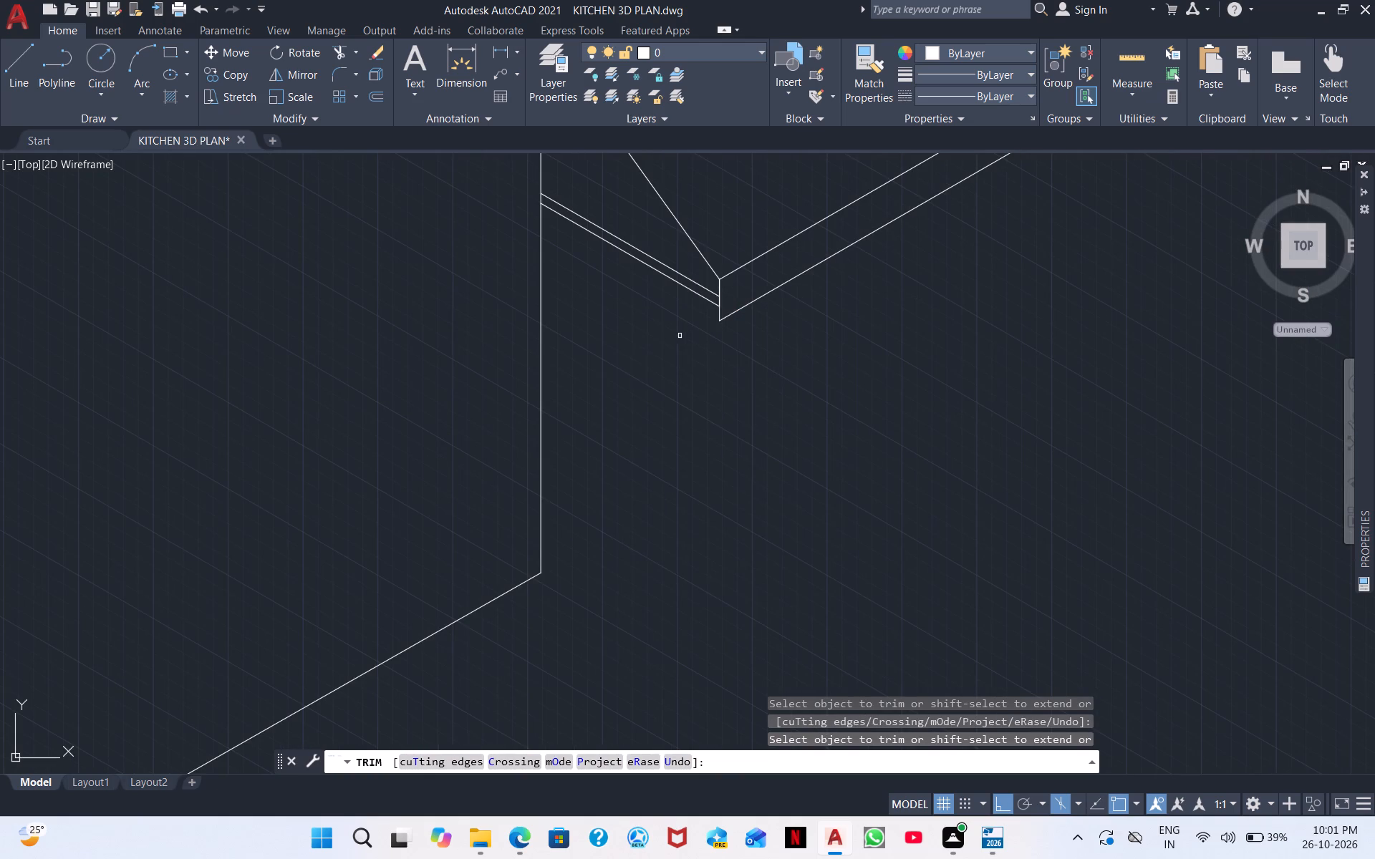
{"action": "right_click", "coordinate": [622, 349]}
{"action": "left_click", "coordinate": [680, 374]}
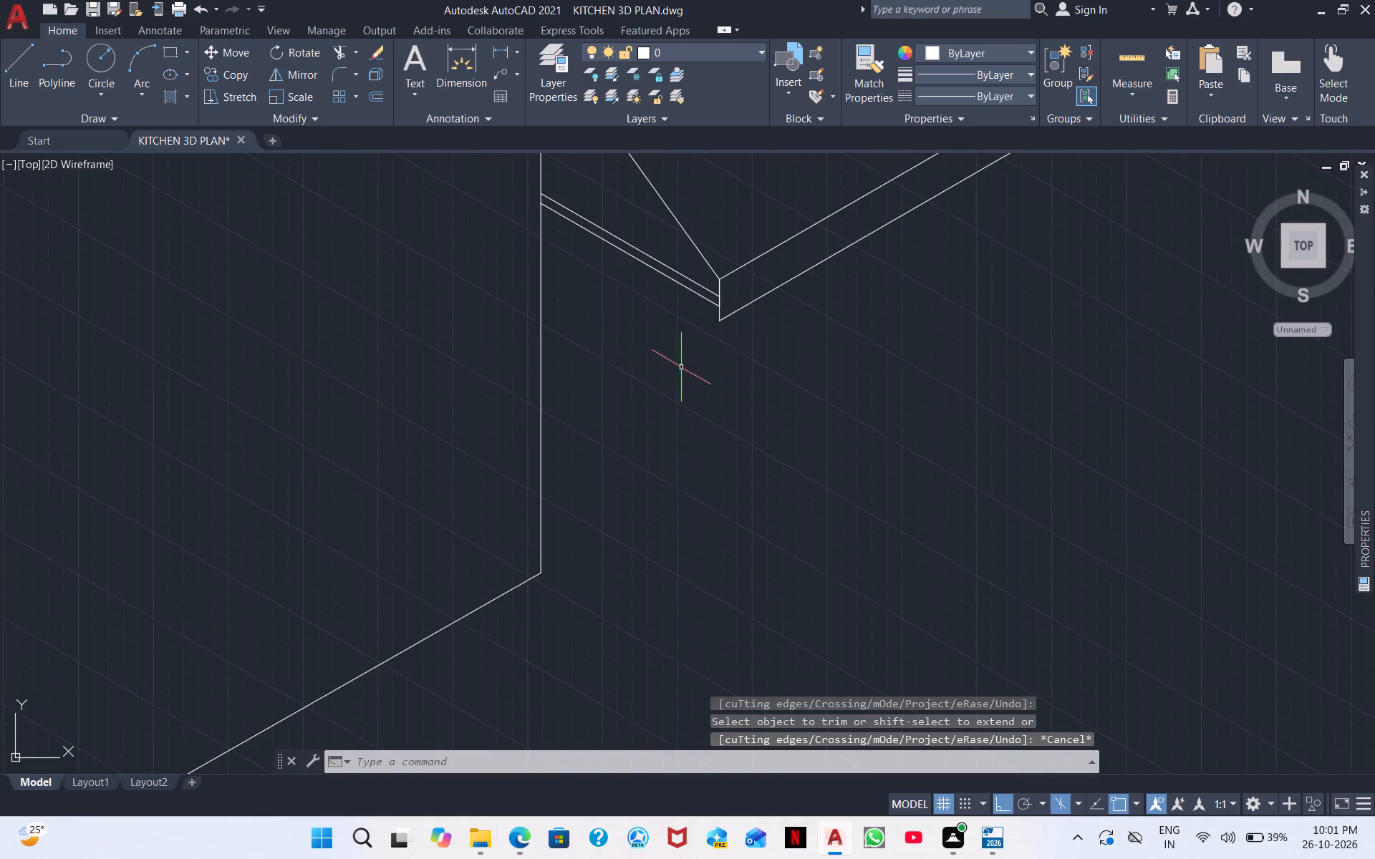
Move the two parallel underside lines straight down so the lower one ends at the appliance's bottom front corner.
{"action": "left_click_drag", "start_coordinate": [684, 359], "coordinate": [673, 331]}
{"action": "left_click", "coordinate": [635, 239]}
{"action": "scroll", "coordinate": [631, 345], "scroll_direction": "up", "scroll_amount": 4}
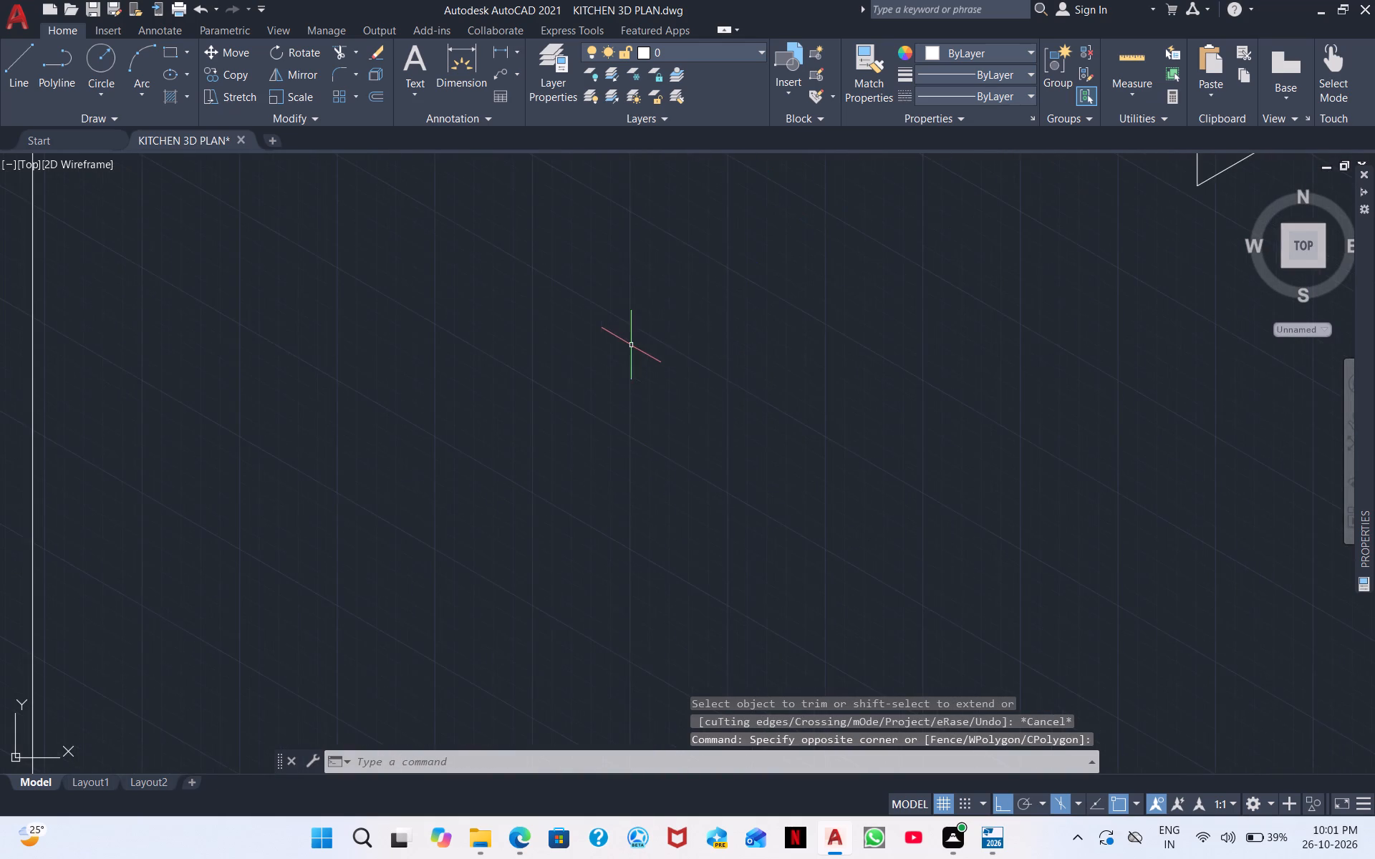
{"action": "middle_click_drag", "start_coordinate": [677, 324], "coordinate": [397, 688]}
{"action": "right_click", "coordinate": [643, 488]}
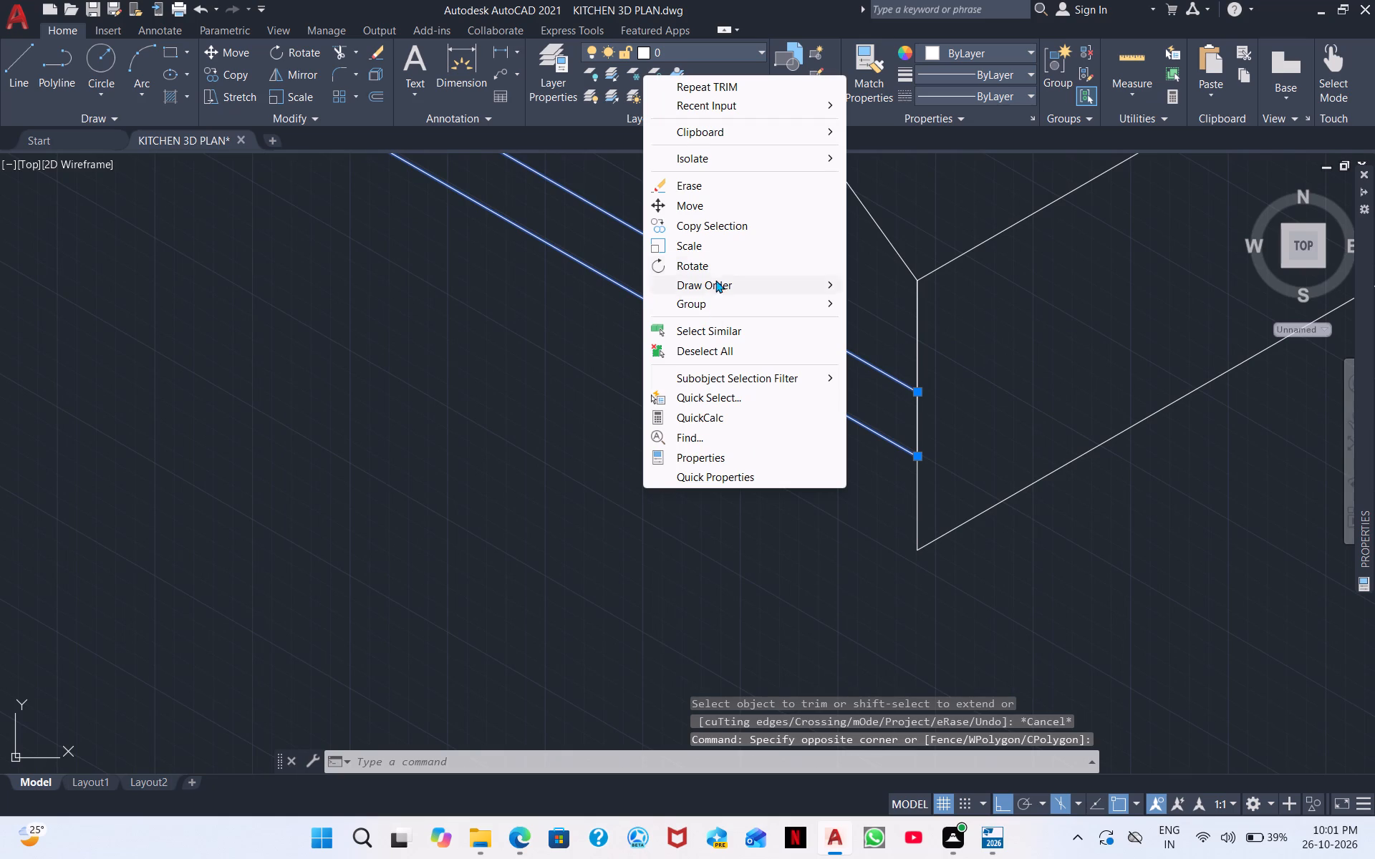
{"action": "left_click", "coordinate": [728, 208]}
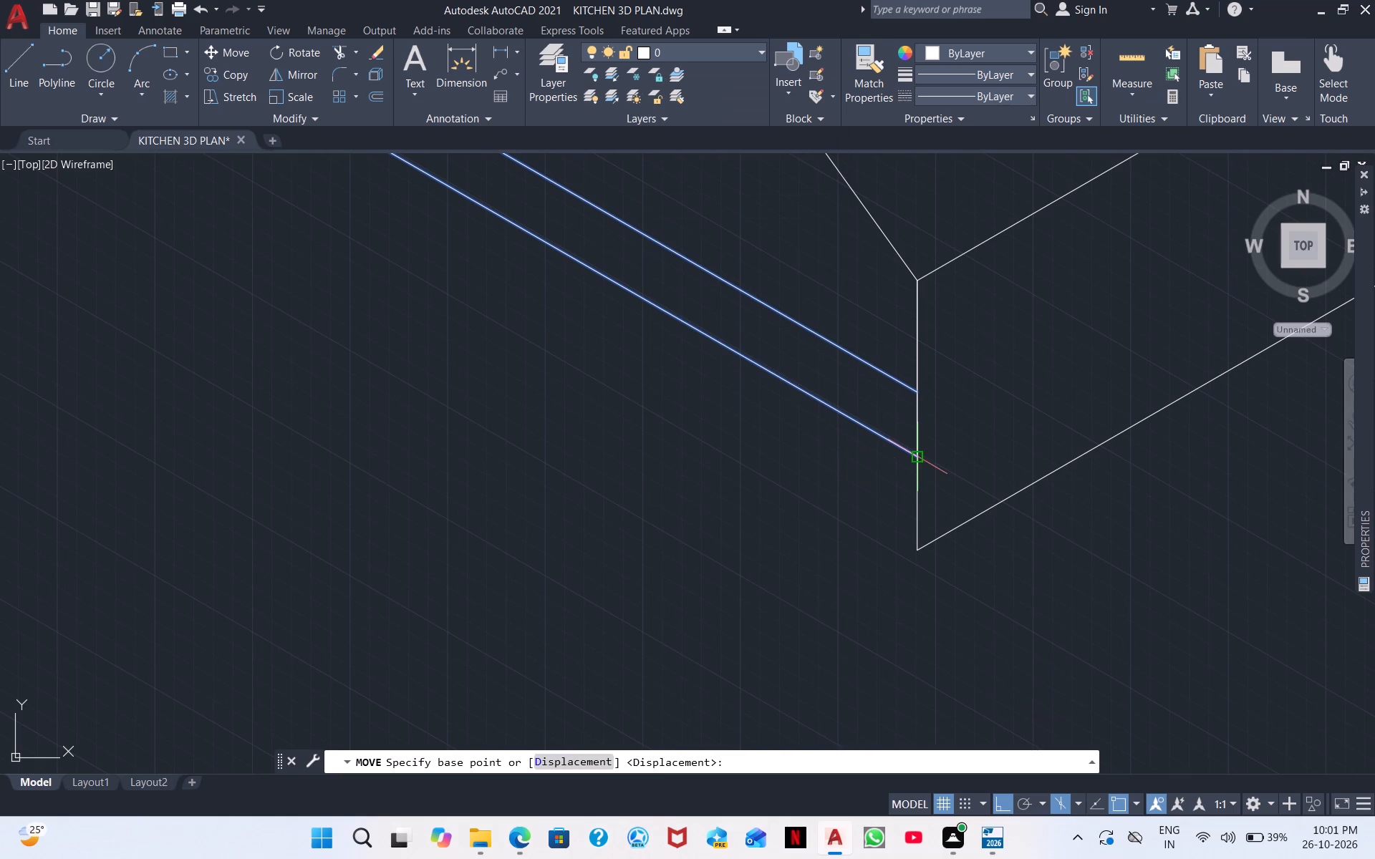
{"action": "left_click", "coordinate": [917, 452]}
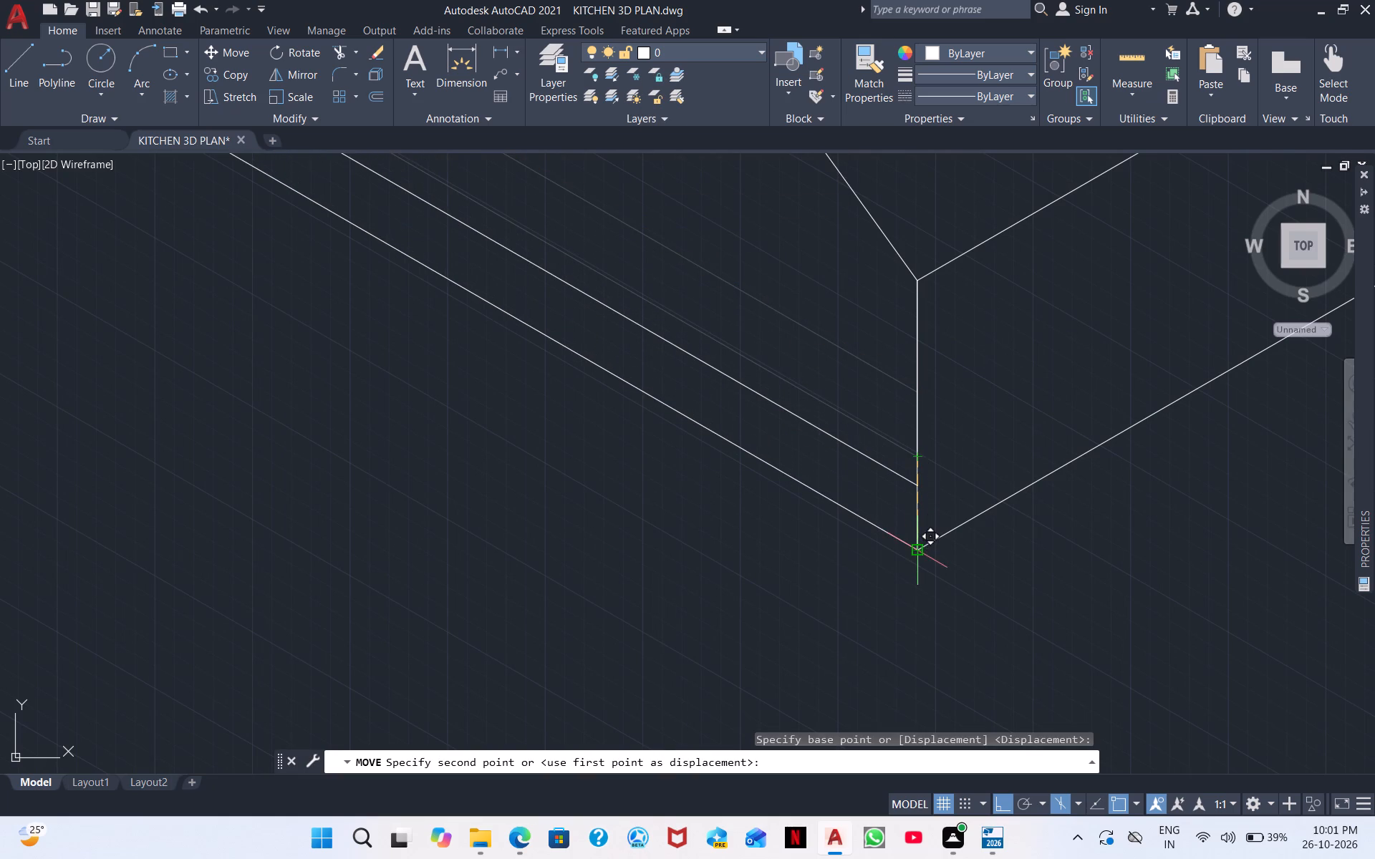
{"action": "left_click", "coordinate": [916, 548]}
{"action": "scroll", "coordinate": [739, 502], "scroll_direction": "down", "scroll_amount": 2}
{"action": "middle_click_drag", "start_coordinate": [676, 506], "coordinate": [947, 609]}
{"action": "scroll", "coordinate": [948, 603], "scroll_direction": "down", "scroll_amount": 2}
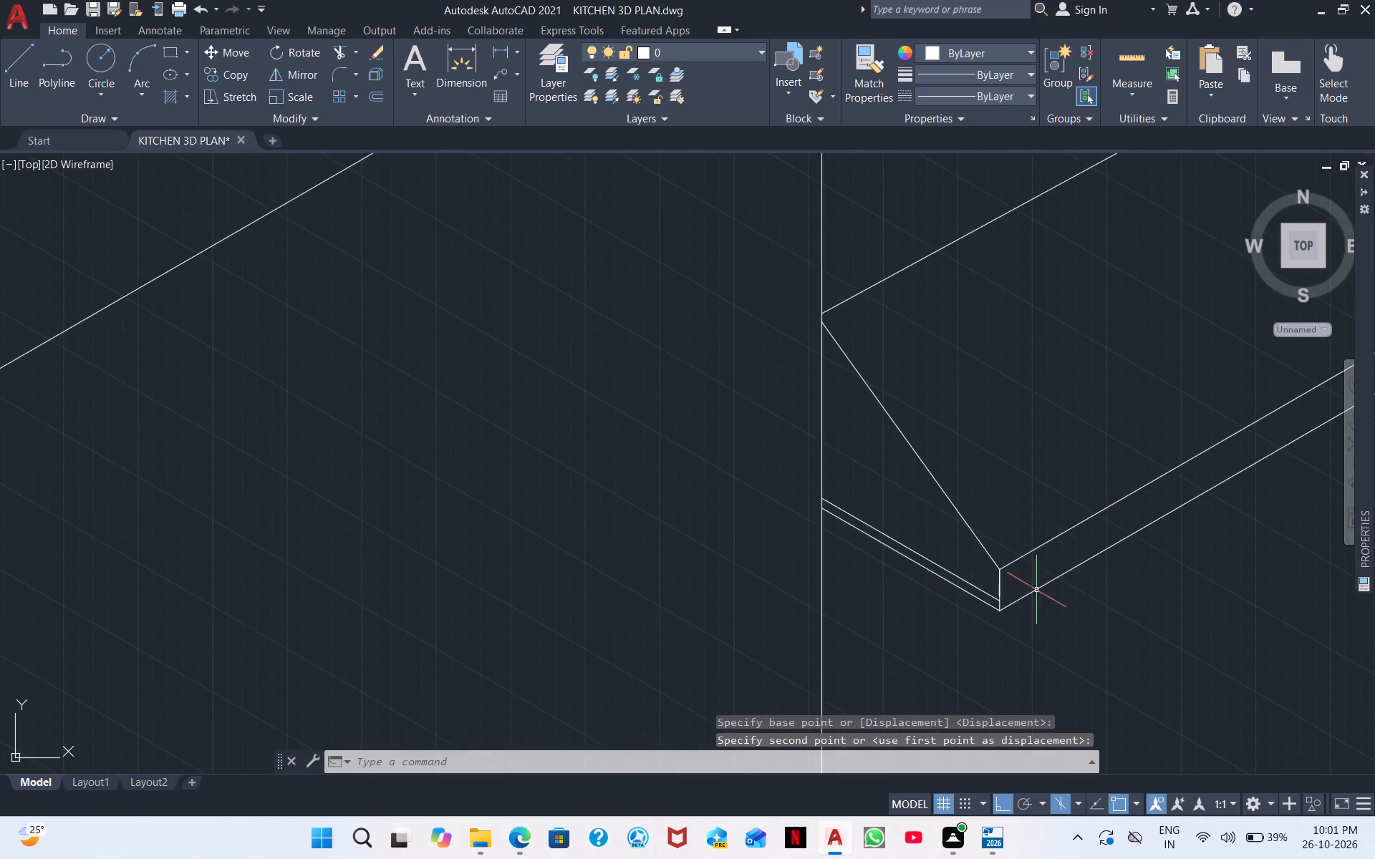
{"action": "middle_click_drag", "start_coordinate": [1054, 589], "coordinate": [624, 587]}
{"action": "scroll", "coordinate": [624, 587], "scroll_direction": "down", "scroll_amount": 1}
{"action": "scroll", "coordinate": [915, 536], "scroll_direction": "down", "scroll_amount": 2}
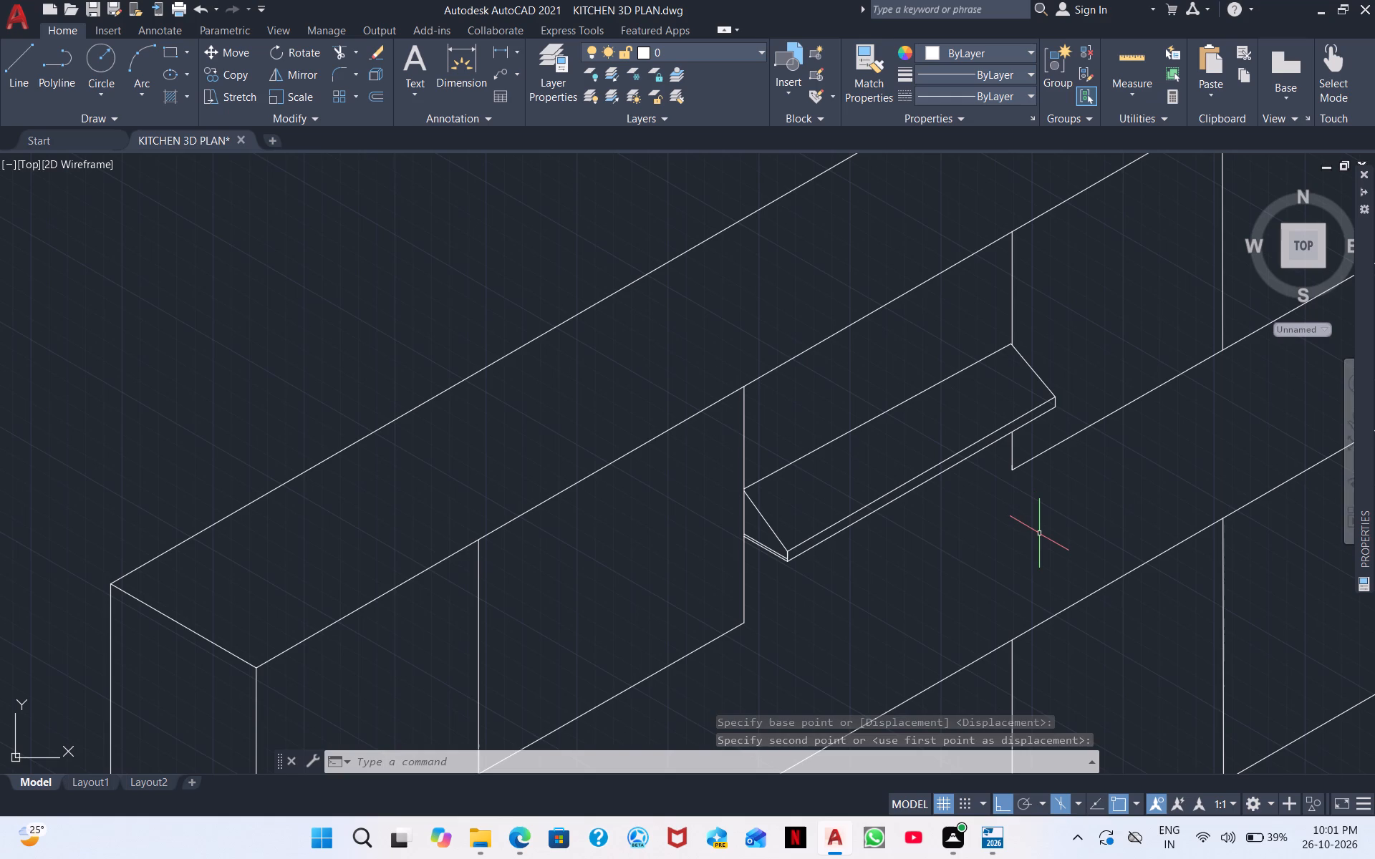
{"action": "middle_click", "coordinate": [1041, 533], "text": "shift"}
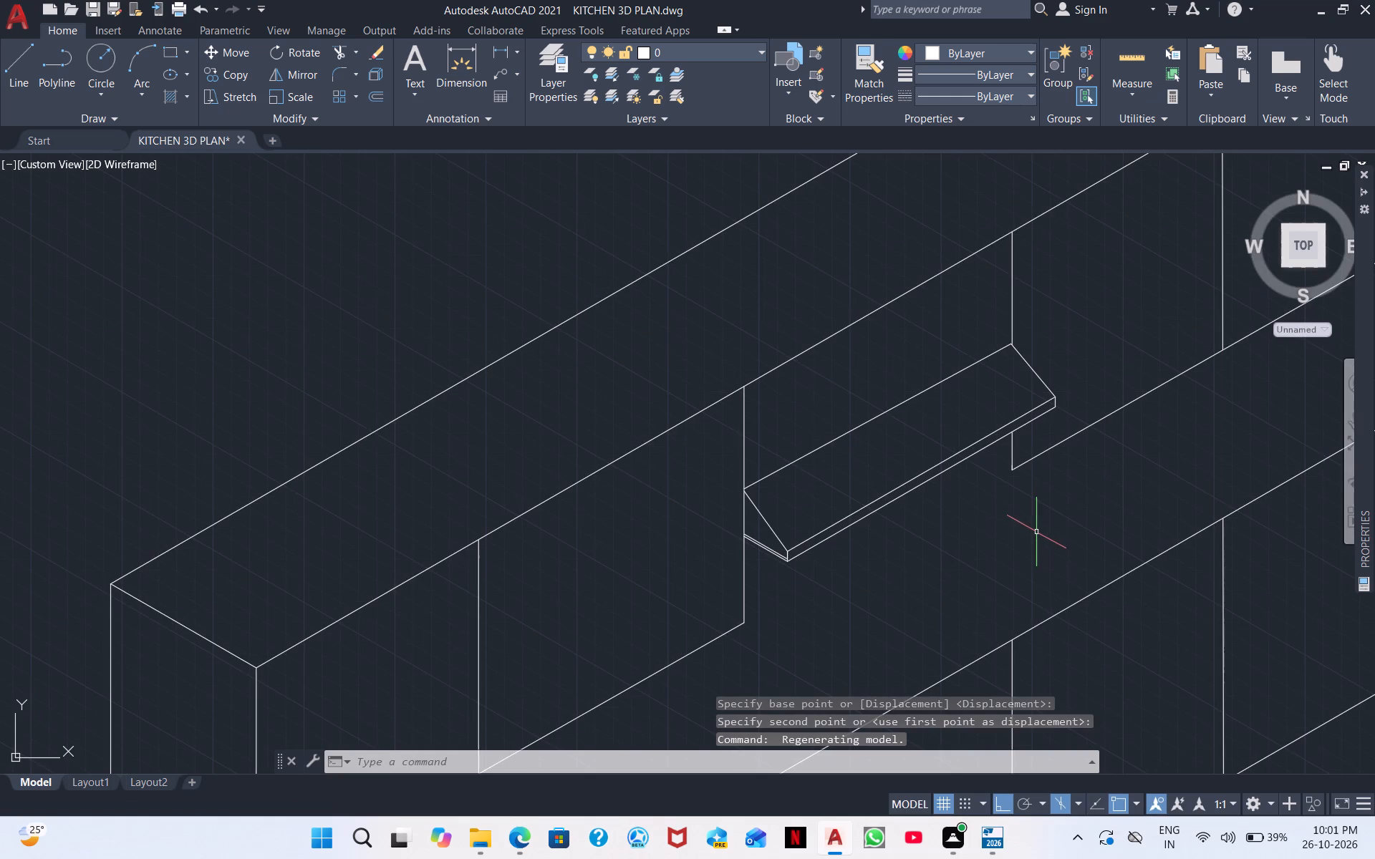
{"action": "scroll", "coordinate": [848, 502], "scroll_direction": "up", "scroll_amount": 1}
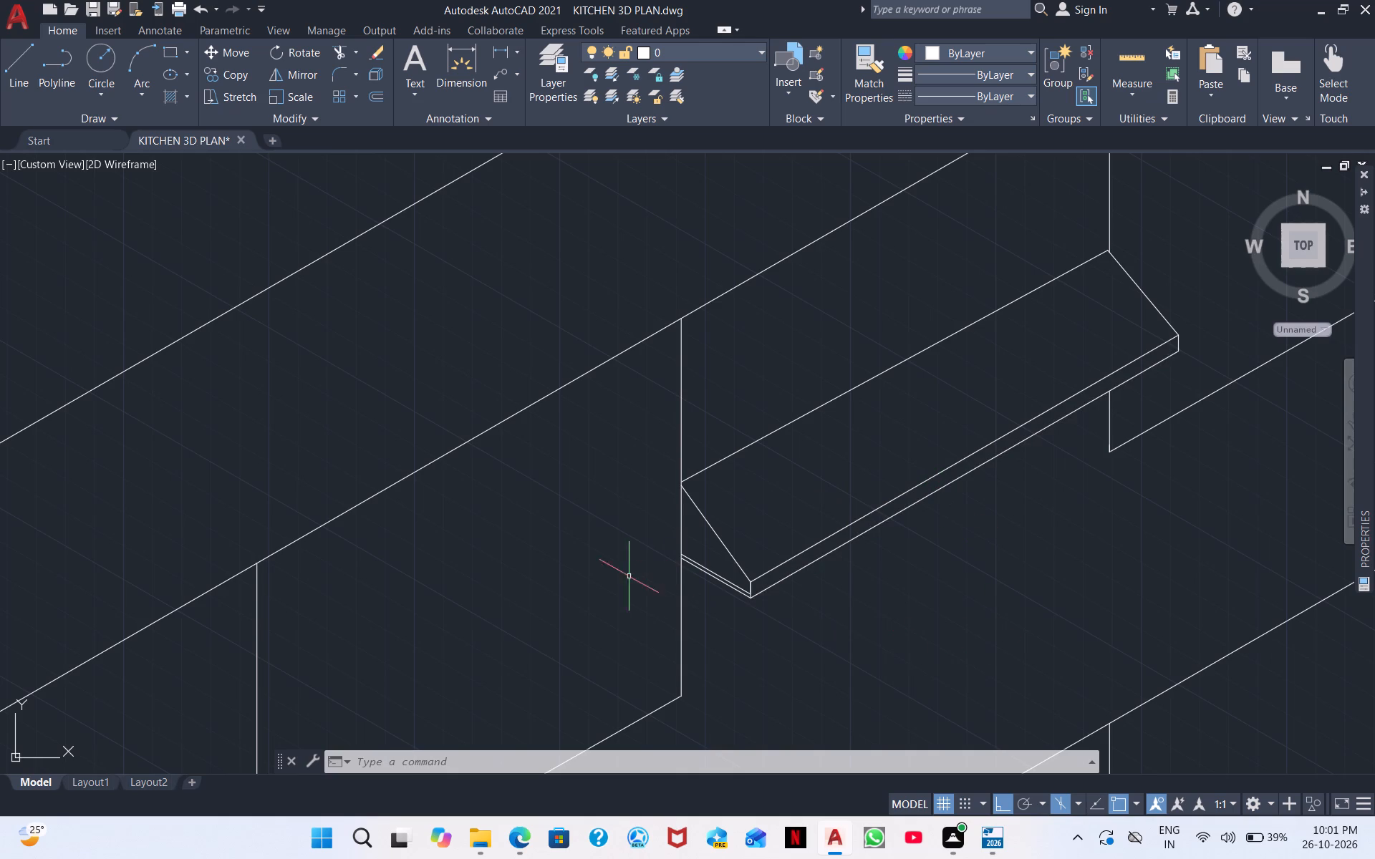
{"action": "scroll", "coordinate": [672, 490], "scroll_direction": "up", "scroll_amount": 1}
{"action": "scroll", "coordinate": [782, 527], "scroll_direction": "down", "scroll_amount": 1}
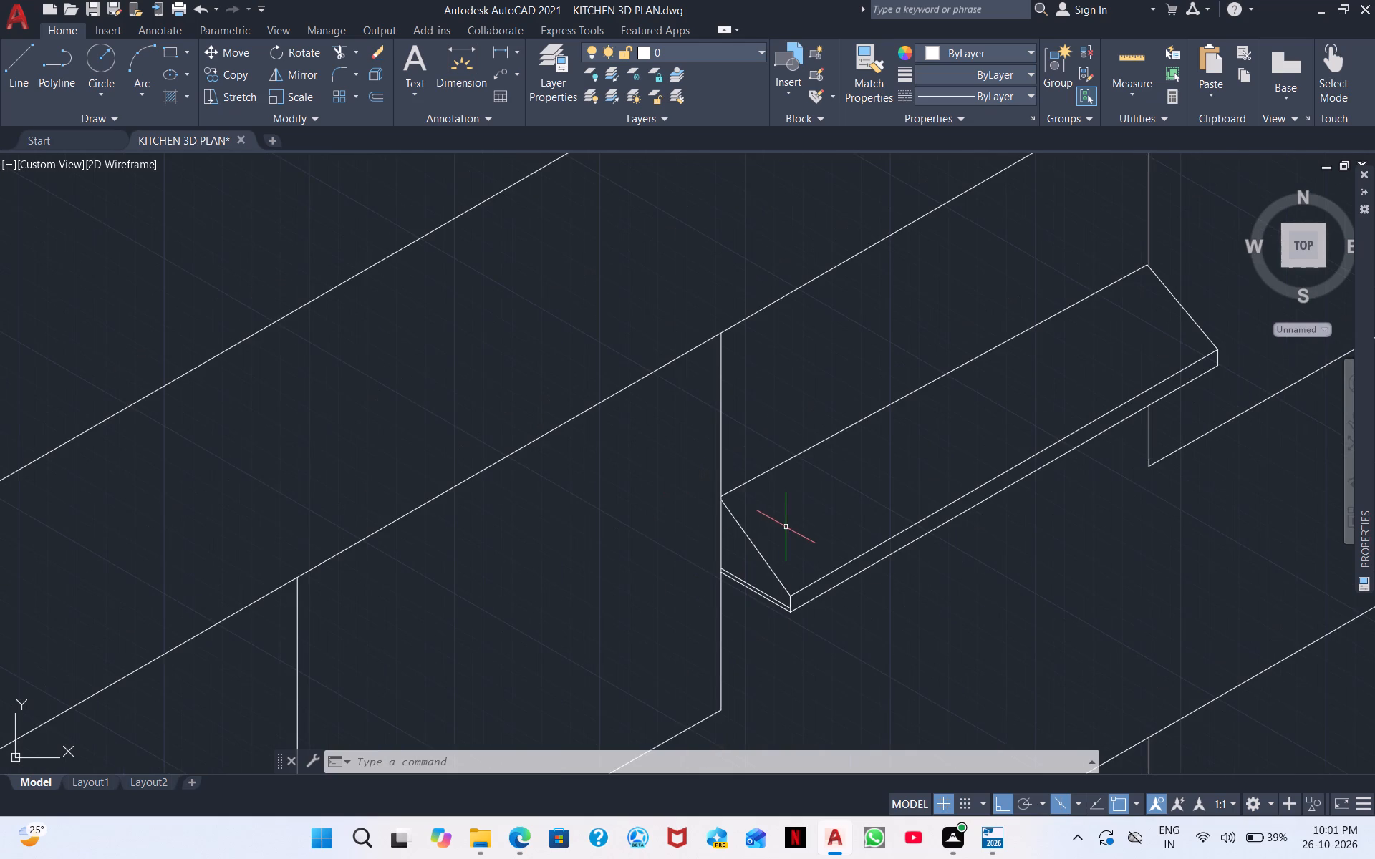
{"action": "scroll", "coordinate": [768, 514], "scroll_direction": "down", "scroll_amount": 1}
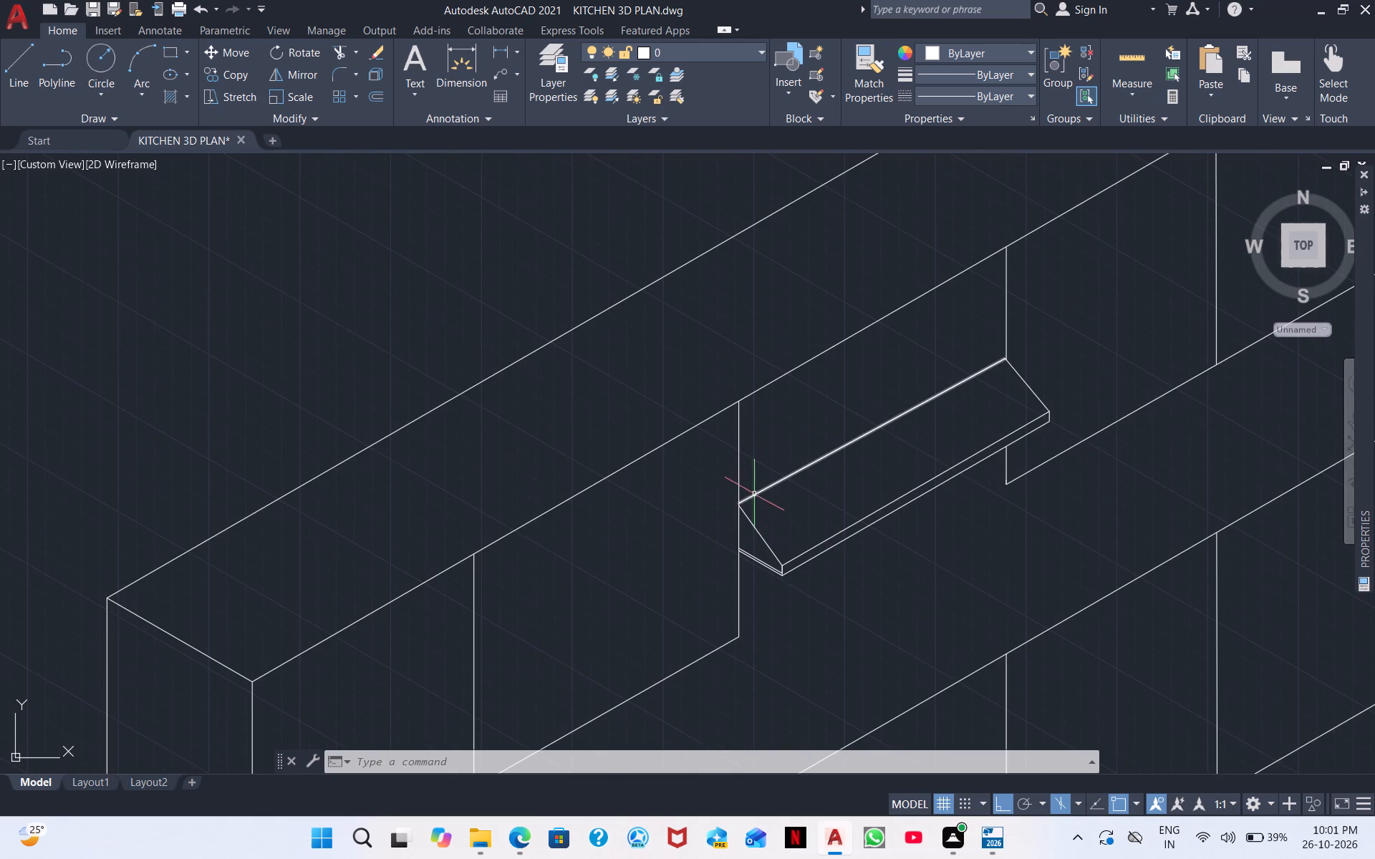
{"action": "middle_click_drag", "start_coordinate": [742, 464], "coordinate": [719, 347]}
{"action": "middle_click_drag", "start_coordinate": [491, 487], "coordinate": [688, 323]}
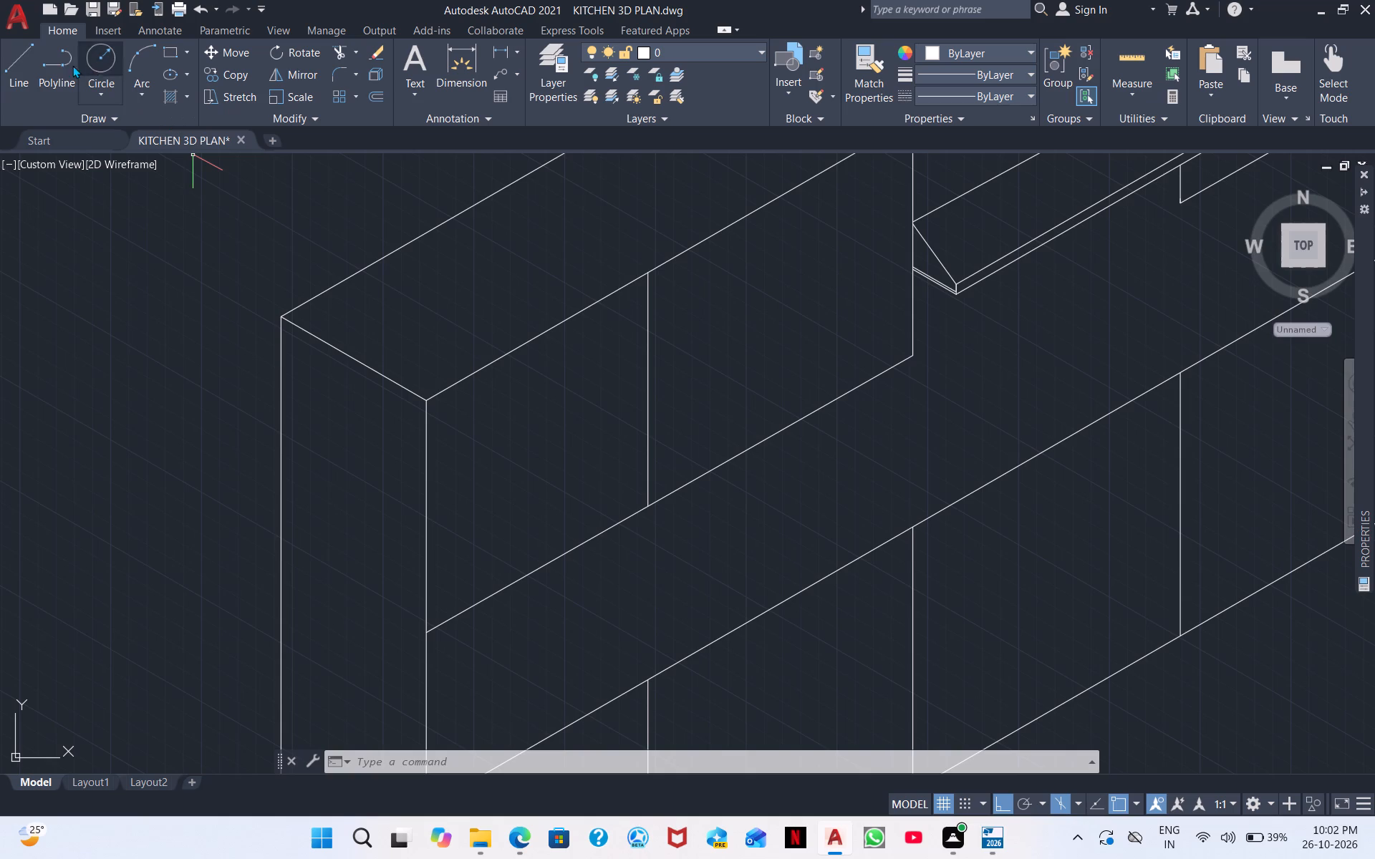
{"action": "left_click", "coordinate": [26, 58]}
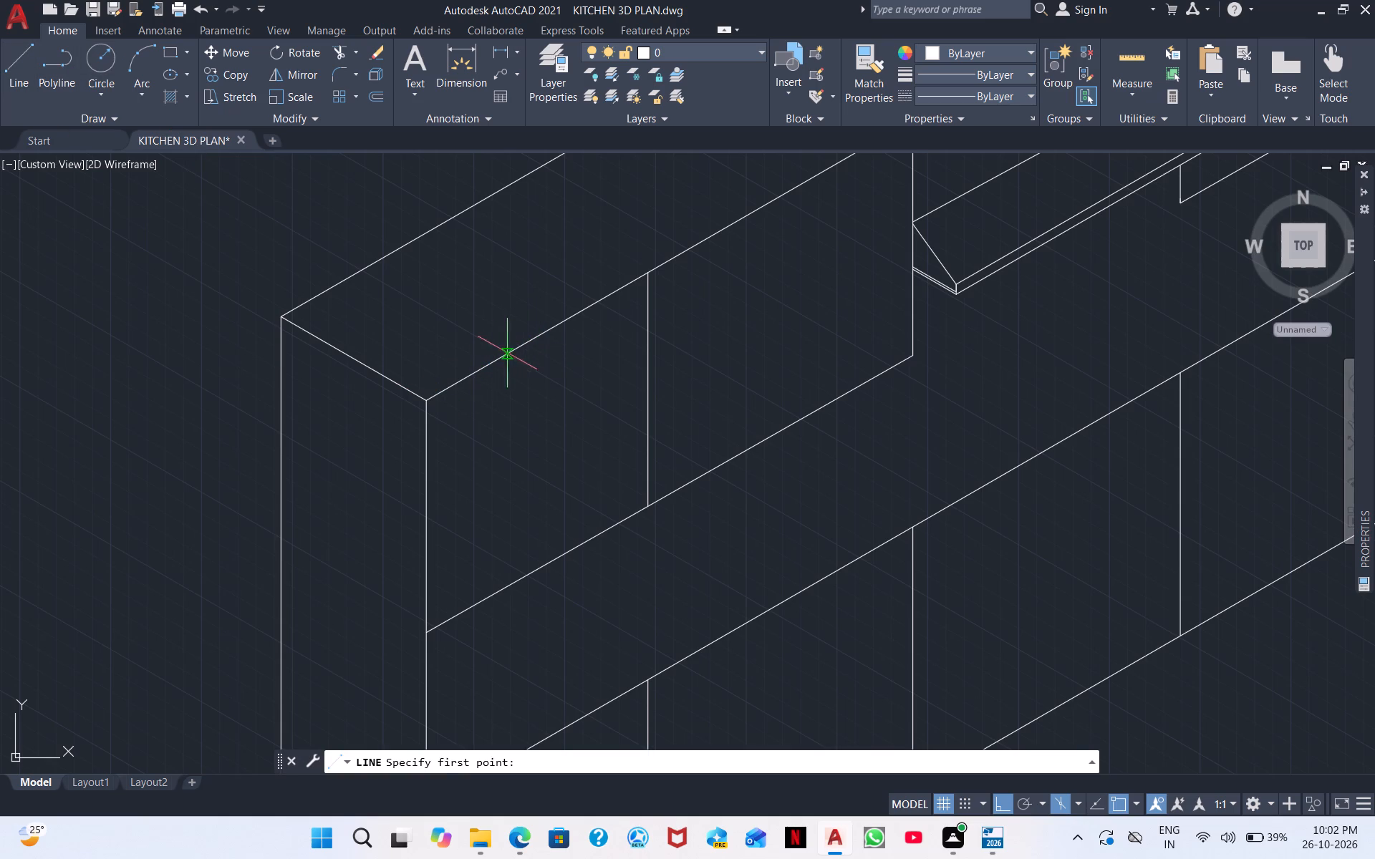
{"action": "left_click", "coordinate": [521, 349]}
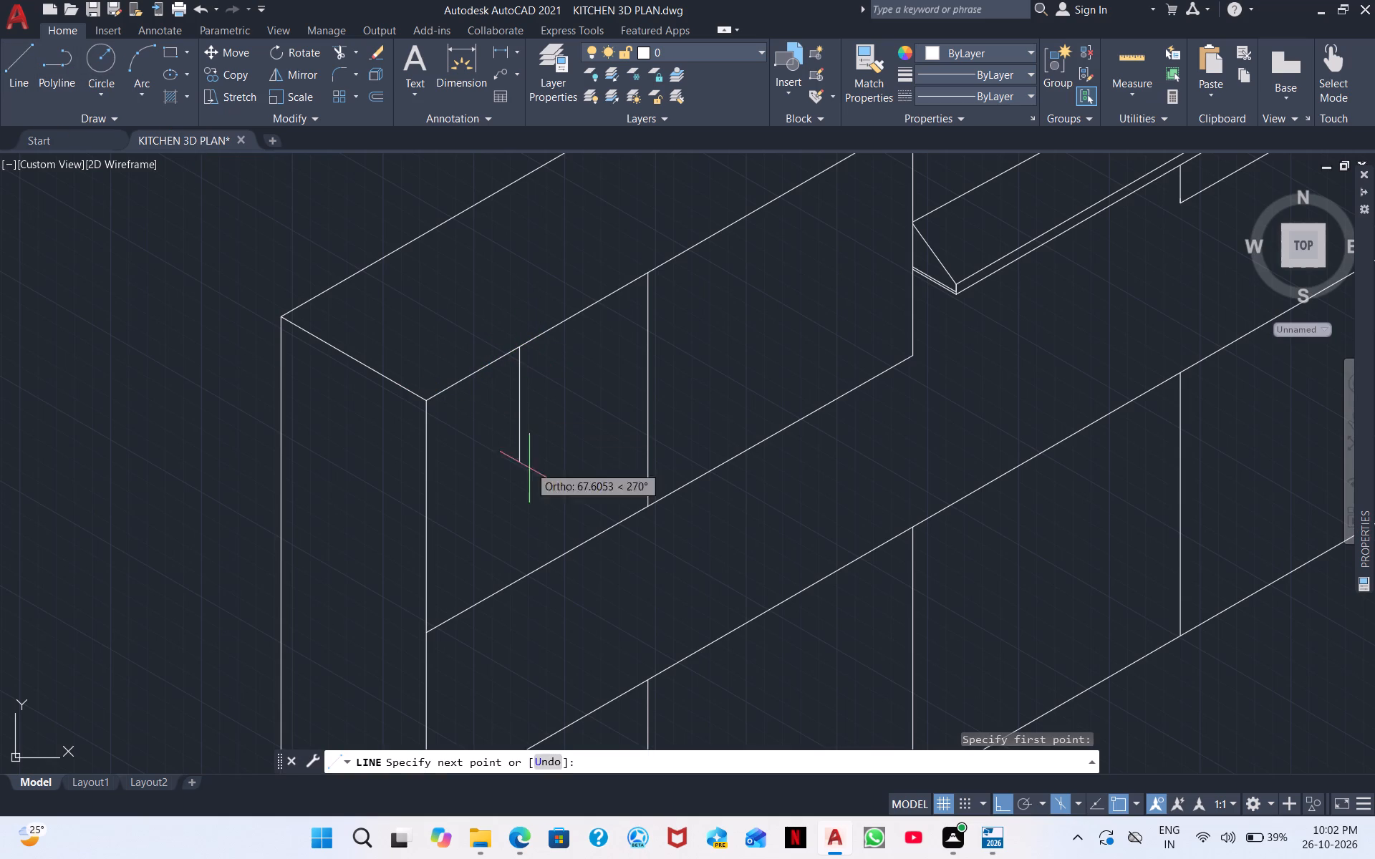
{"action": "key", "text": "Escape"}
Trace the end cabinet's upper front edge with a guide line, then draw a vertical divider from its midpoint down past the cabinet's lower edge.
{"action": "right_click", "coordinate": [556, 359]}
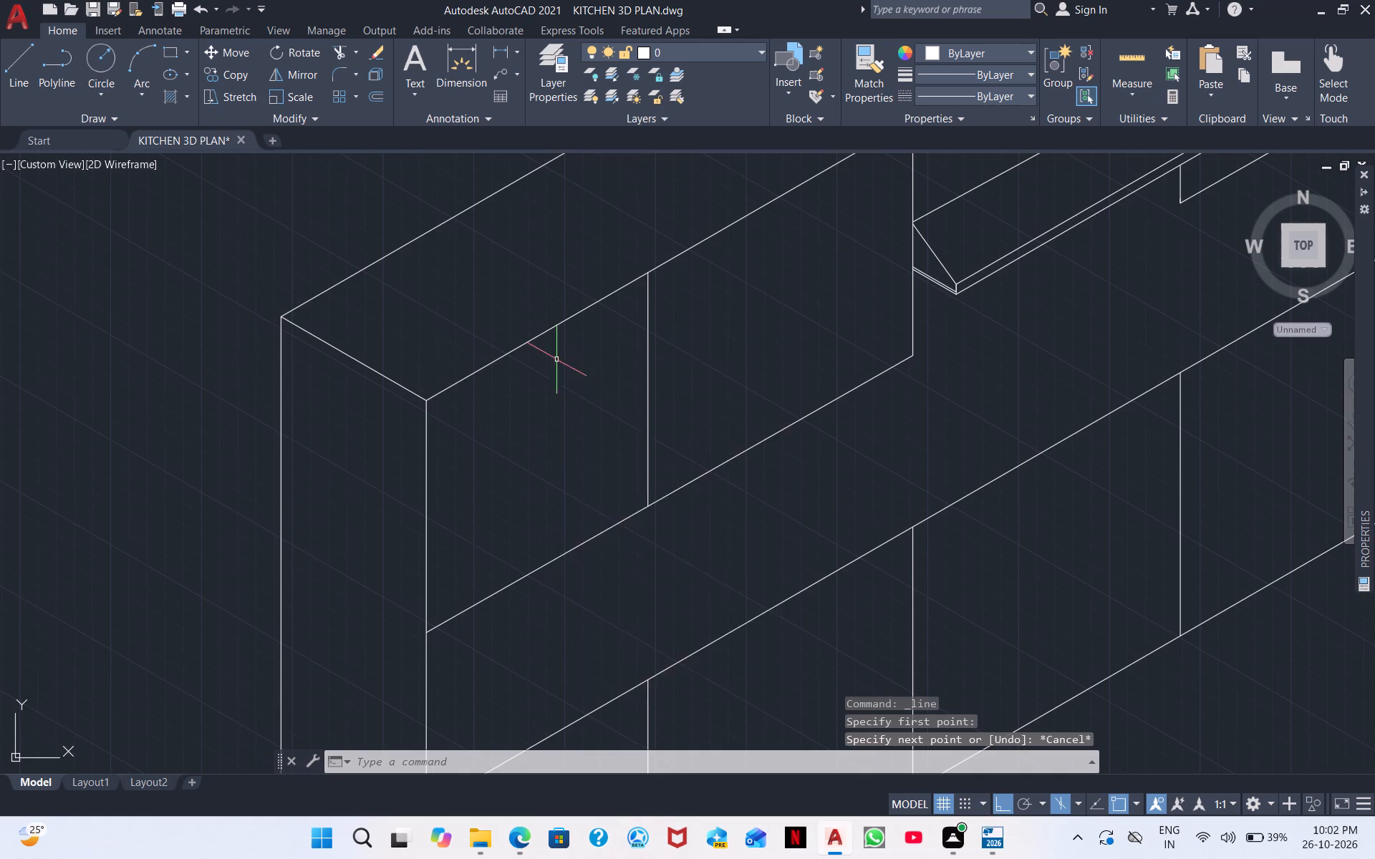
{"action": "left_click", "coordinate": [615, 364]}
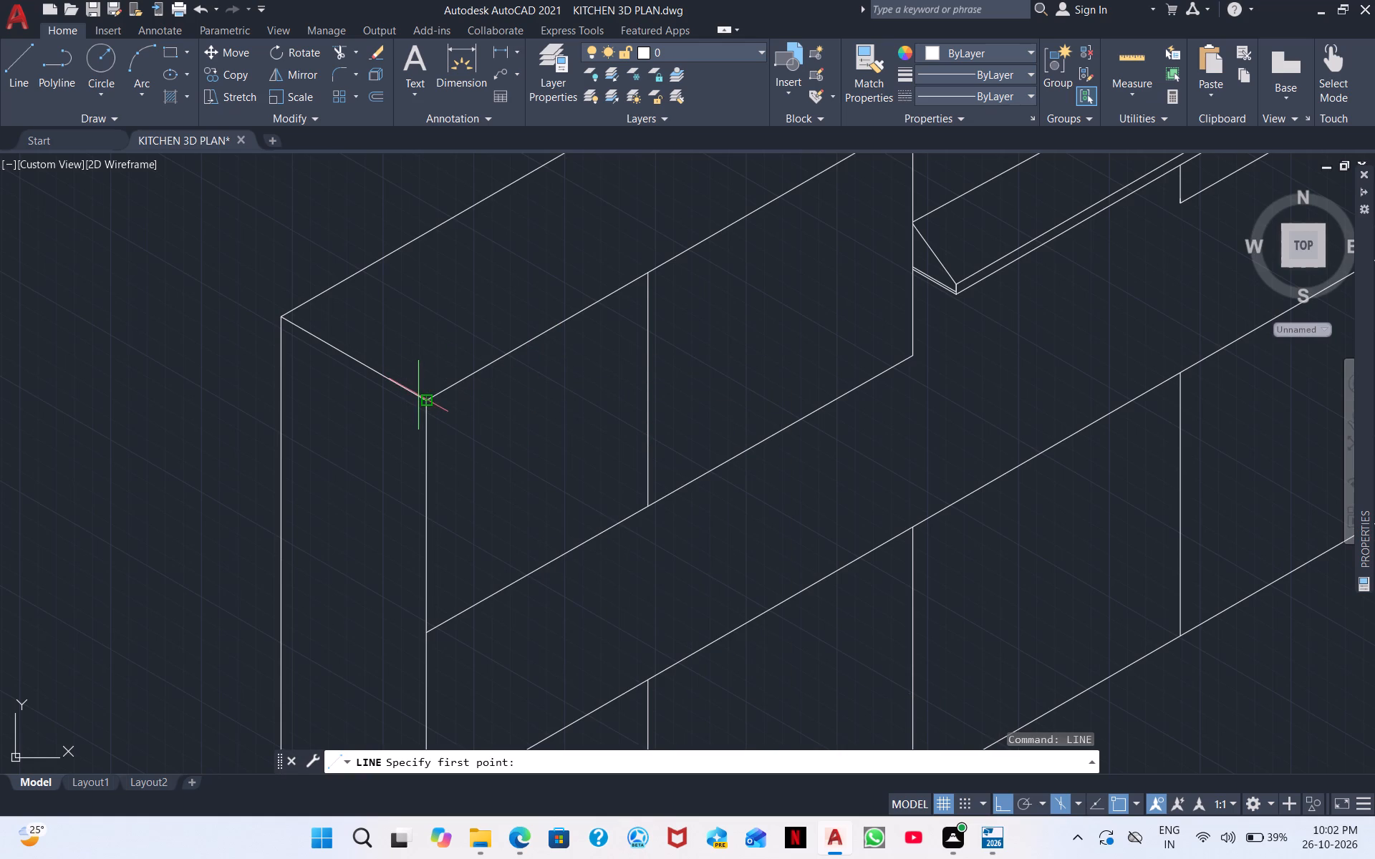
{"action": "left_click", "coordinate": [418, 395]}
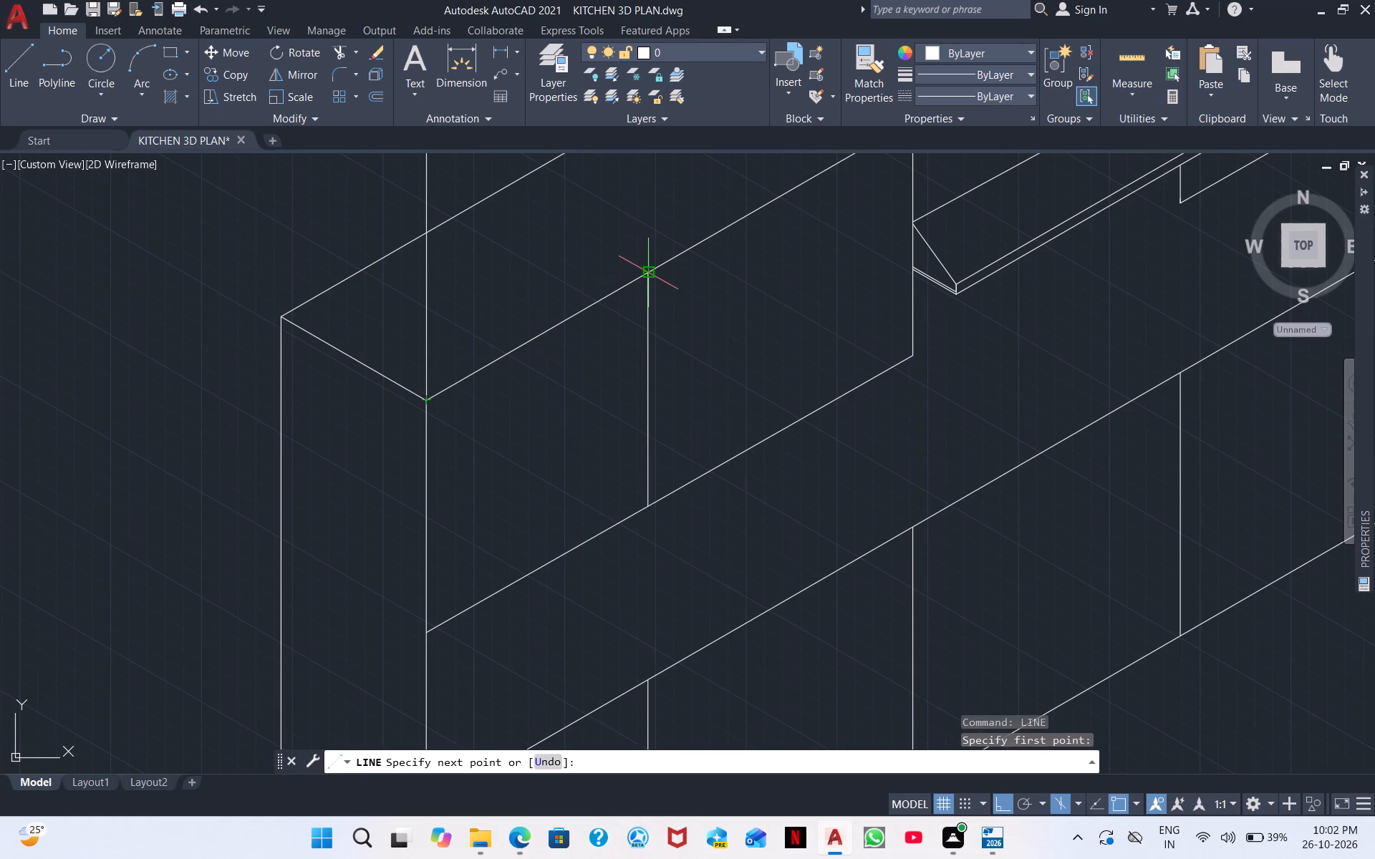
{"action": "left_click", "coordinate": [644, 269]}
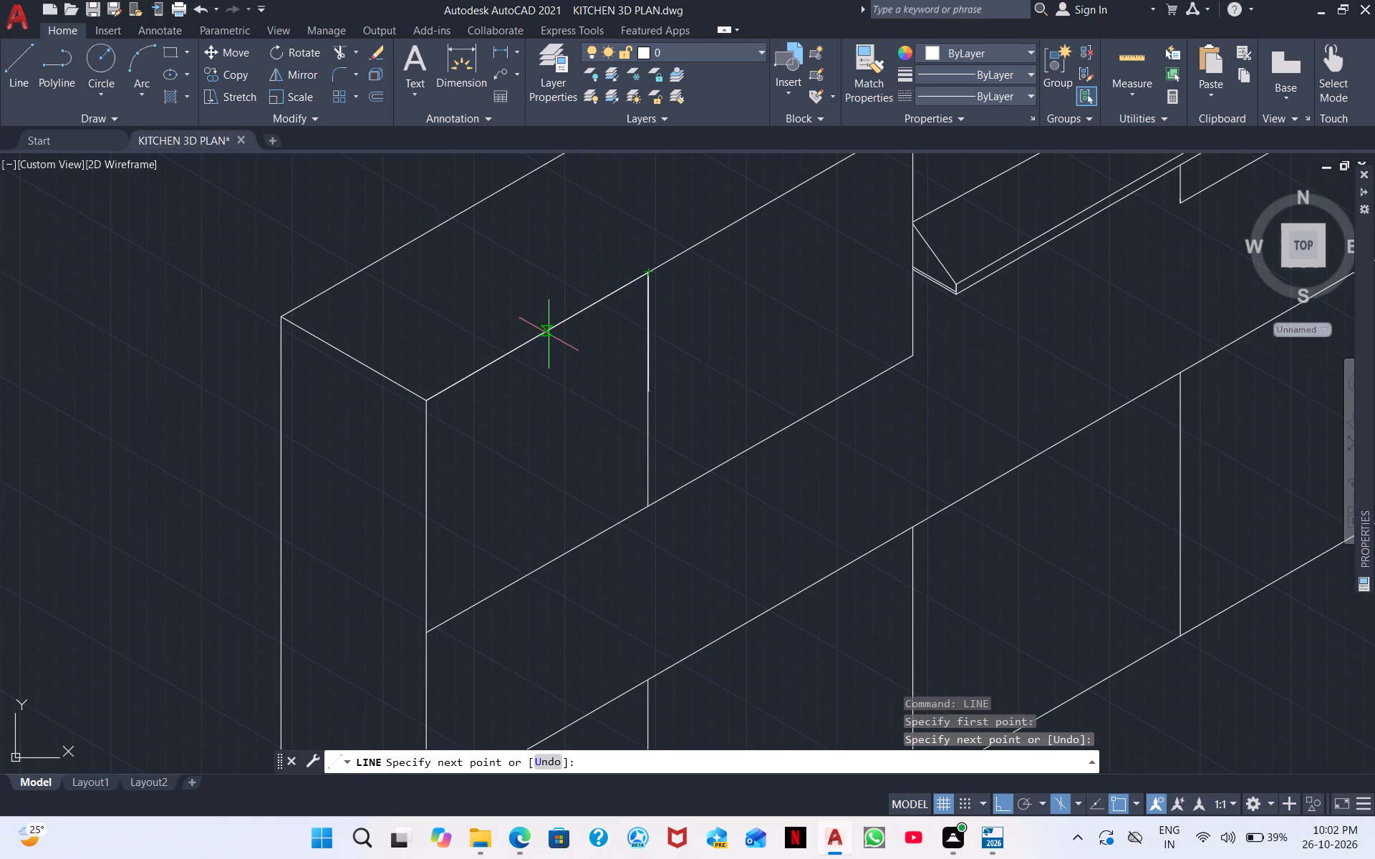
{"action": "left_click", "coordinate": [536, 341]}
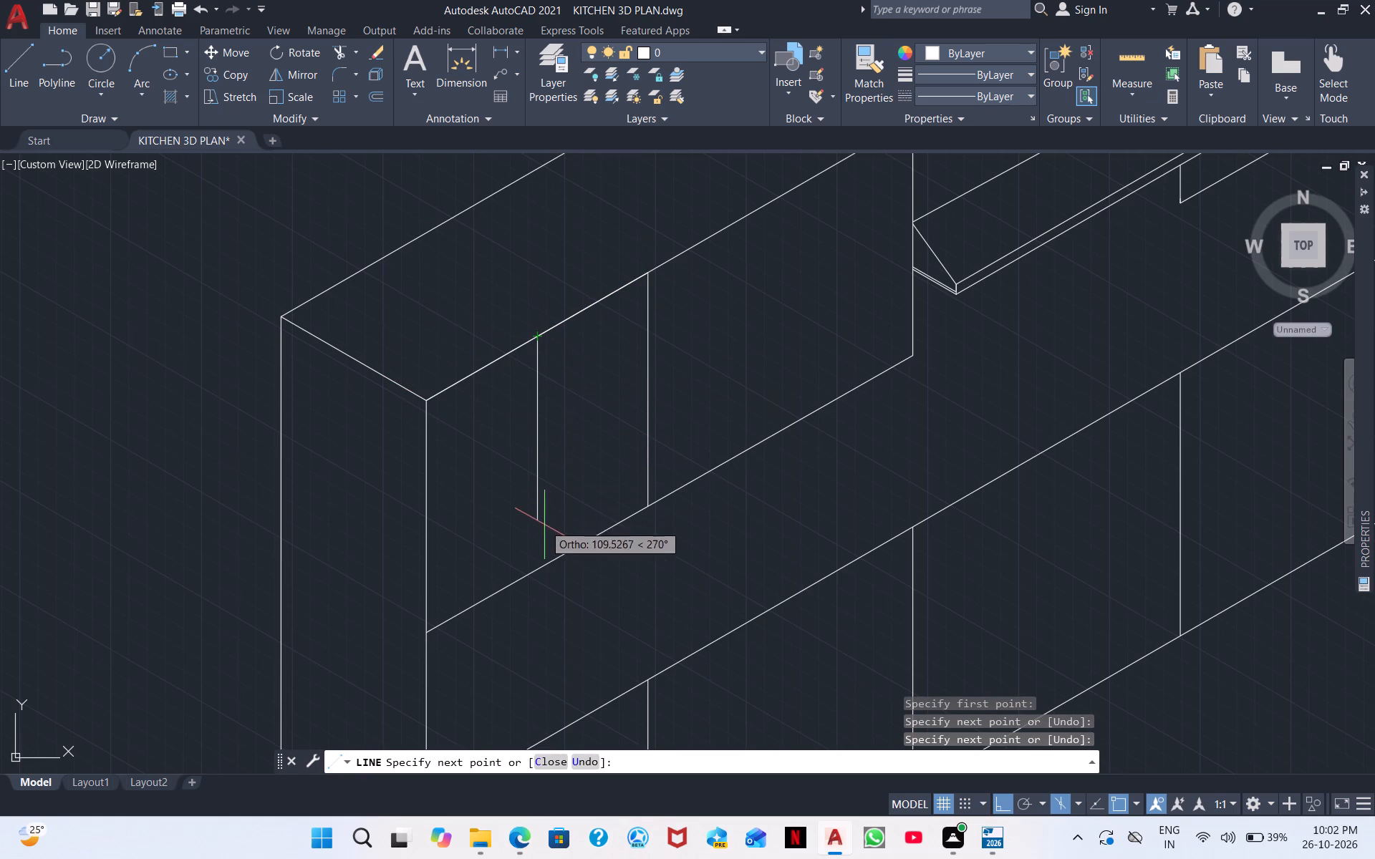
{"action": "left_click", "coordinate": [544, 610]}
{"action": "key", "text": "Escape"}
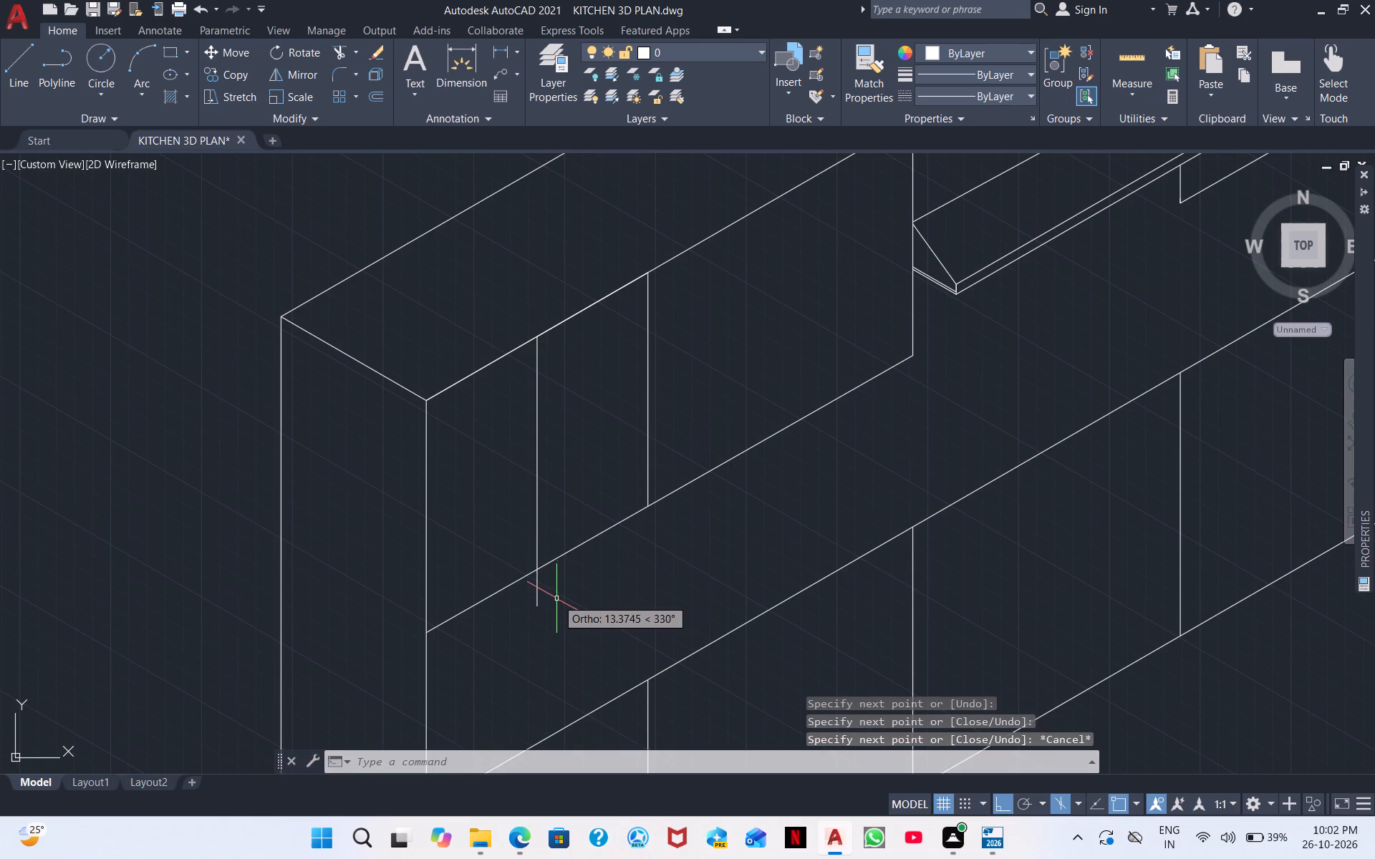
Erase the two guide line segments overlapping the end cabinet's upper front edge, on both sides of the new divider.
{"action": "left_click", "coordinate": [595, 304]}
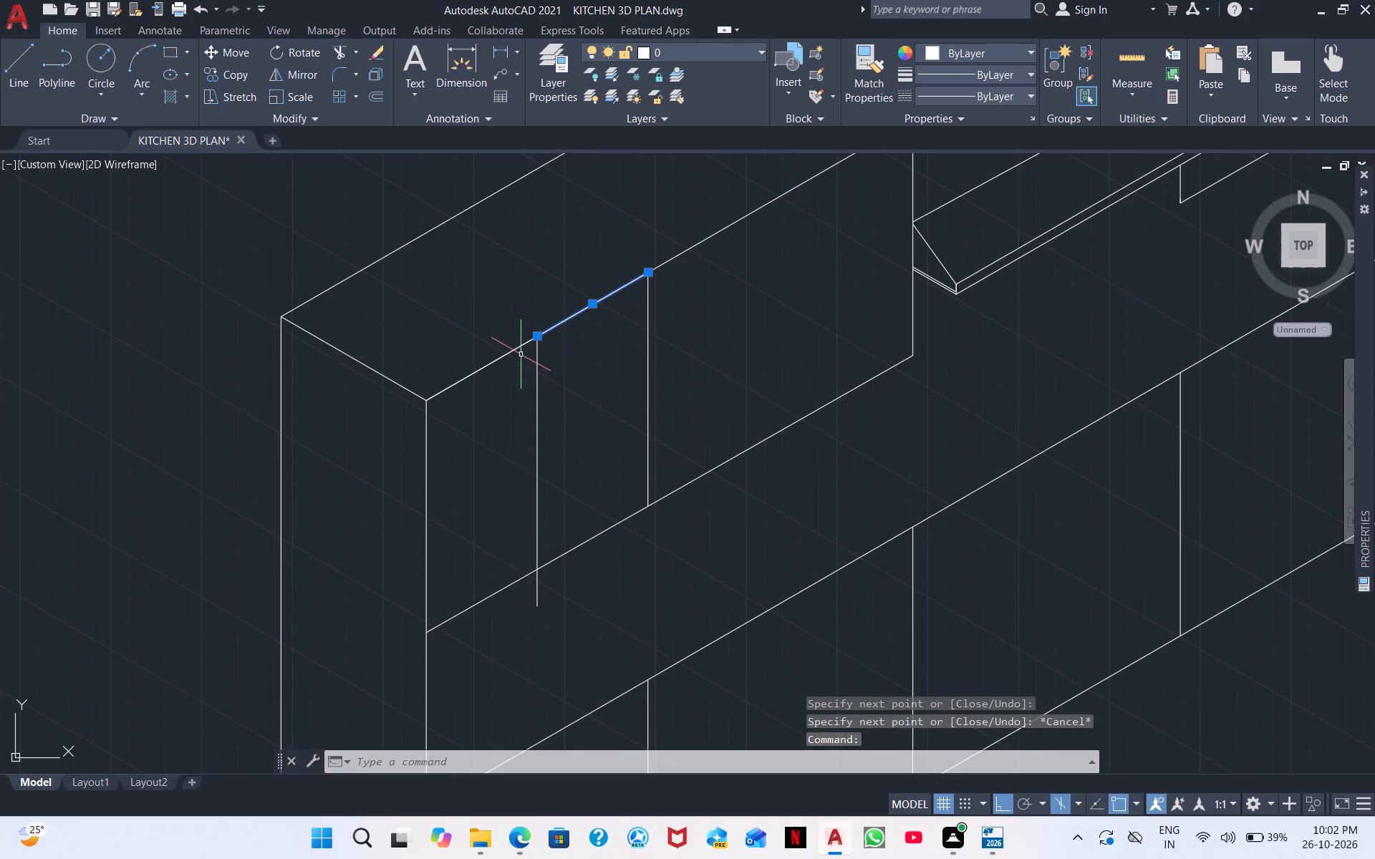
{"action": "left_click", "coordinate": [495, 359]}
{"action": "right_click", "coordinate": [527, 366]}
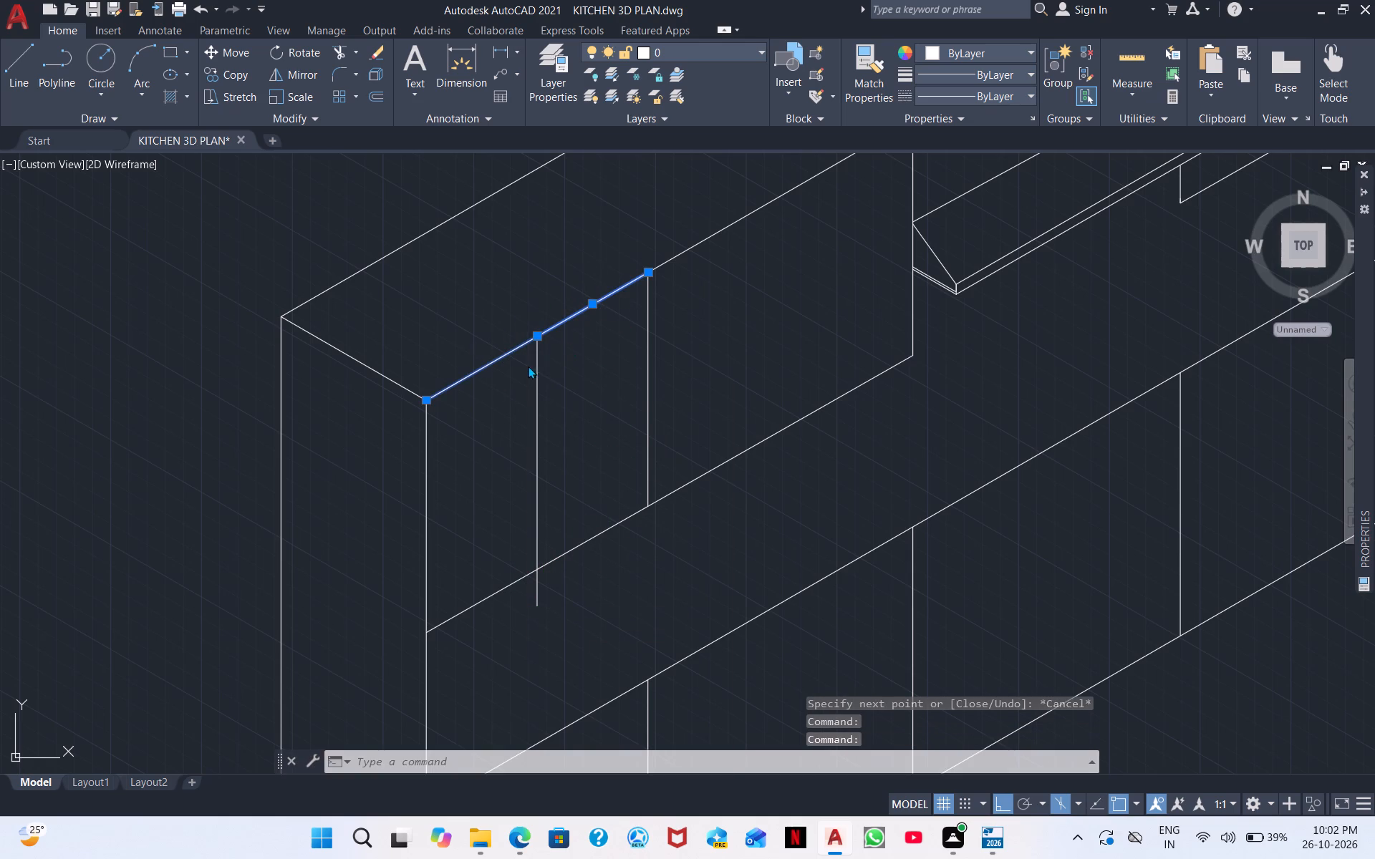
{"action": "left_click", "coordinate": [576, 372]}
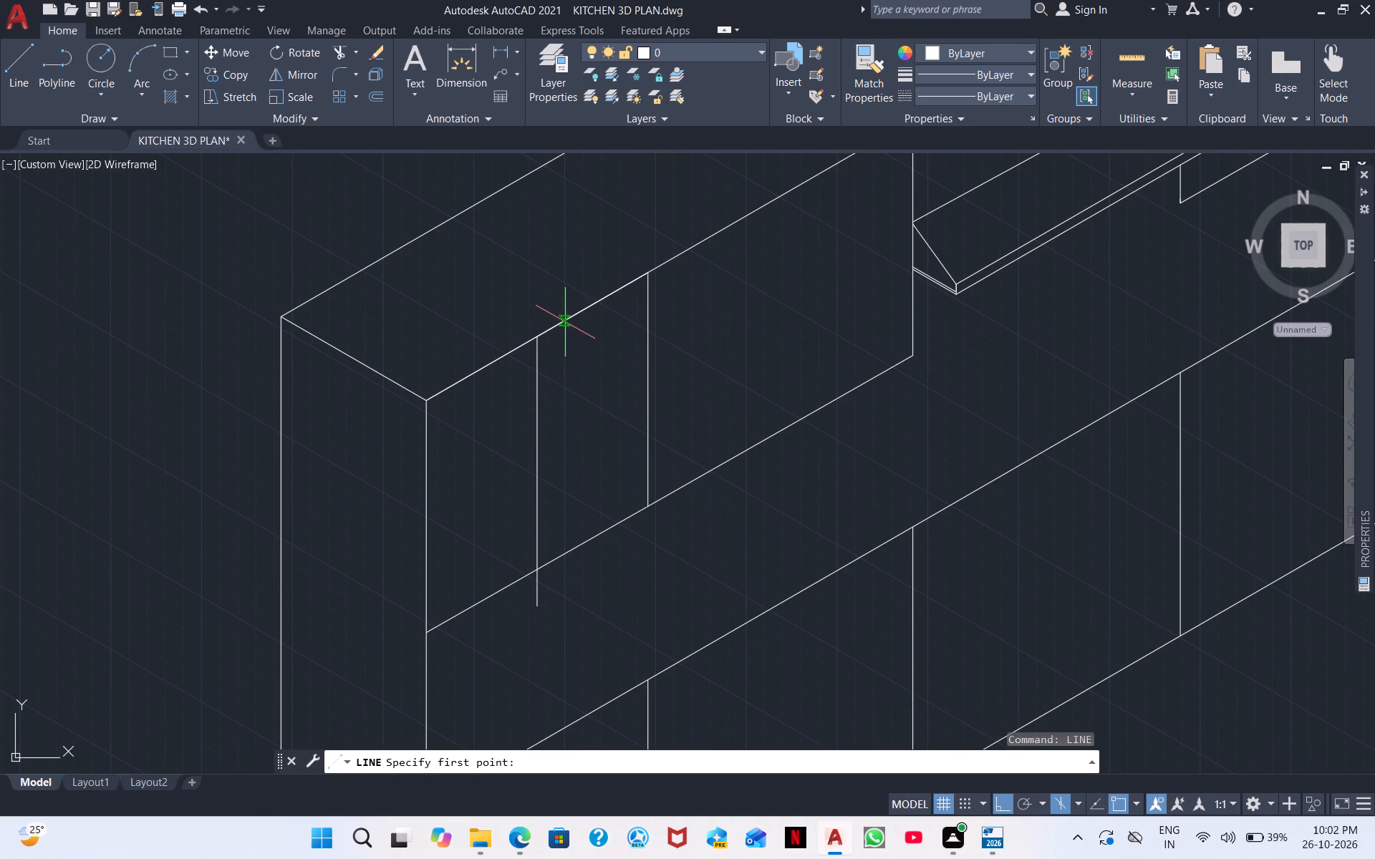
{"action": "key", "text": "Escape"}
{"action": "left_click", "coordinate": [572, 315]}
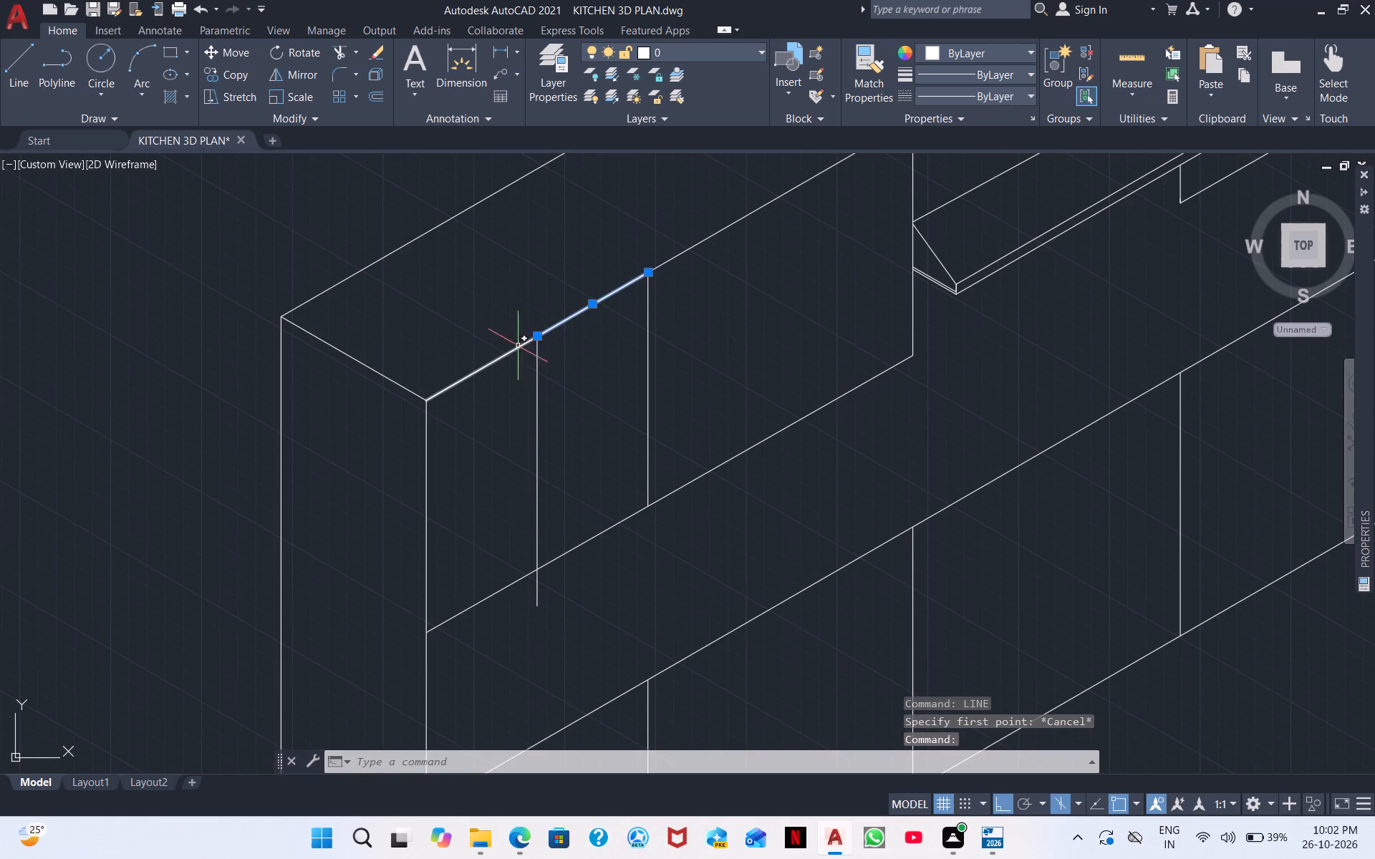
{"action": "left_click", "coordinate": [507, 351]}
{"action": "right_click", "coordinate": [597, 363]}
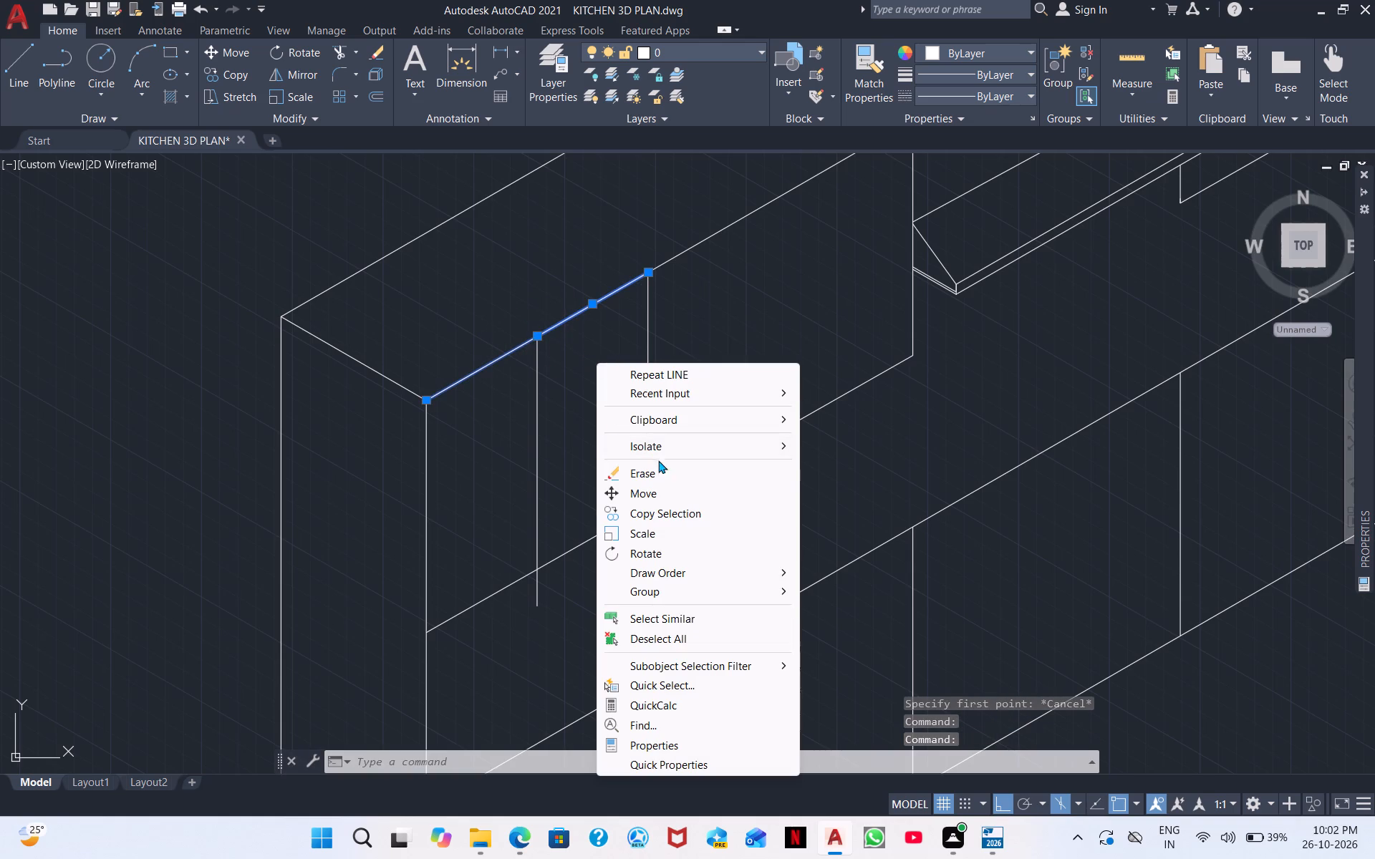
{"action": "left_click", "coordinate": [656, 469]}
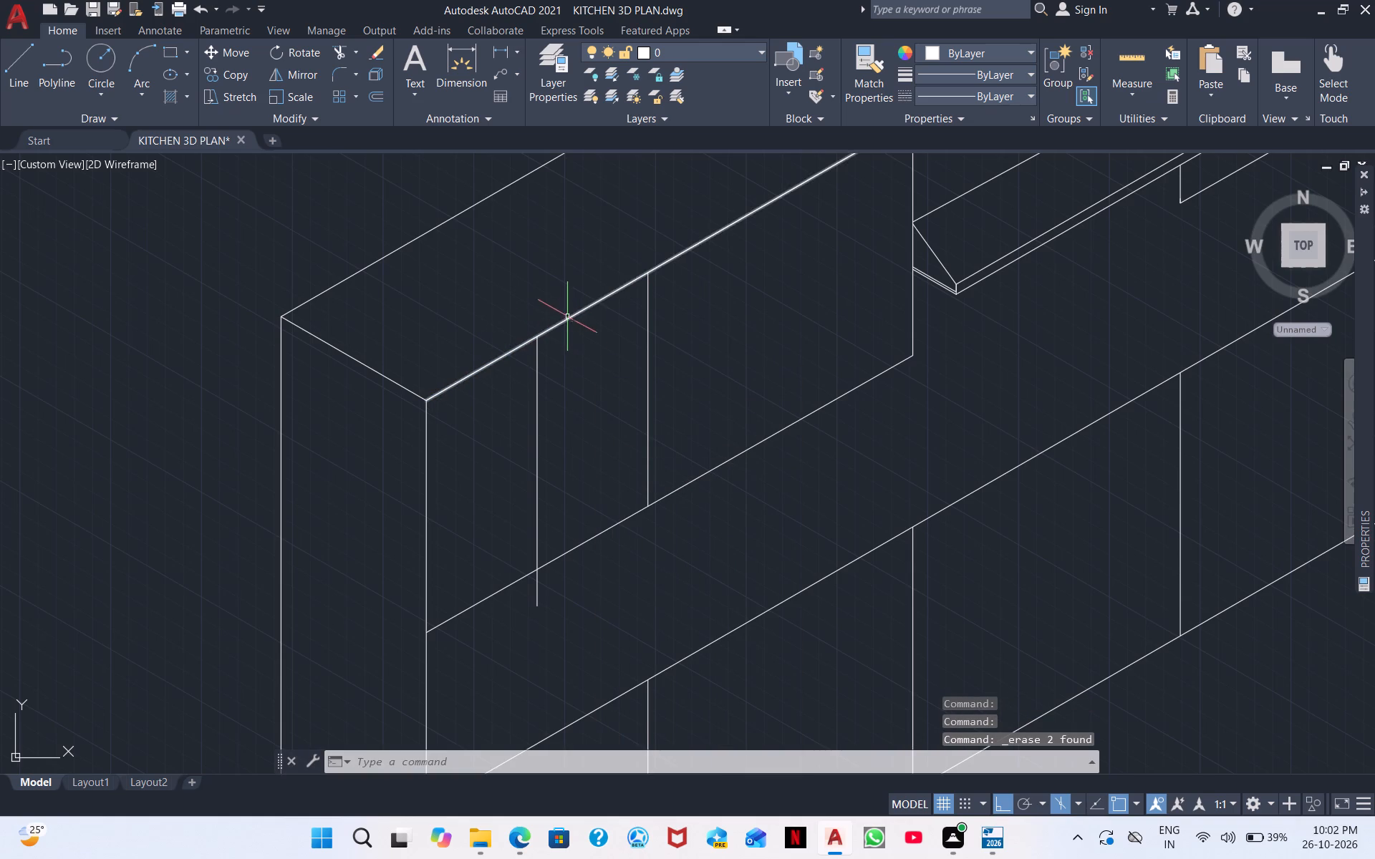
Draw a closed door panel outline inset in the end cabinet's outer half, about 53 wide and 110 high, with isometric edges.
{"action": "scroll", "coordinate": [597, 395], "scroll_direction": "up", "scroll_amount": 1}
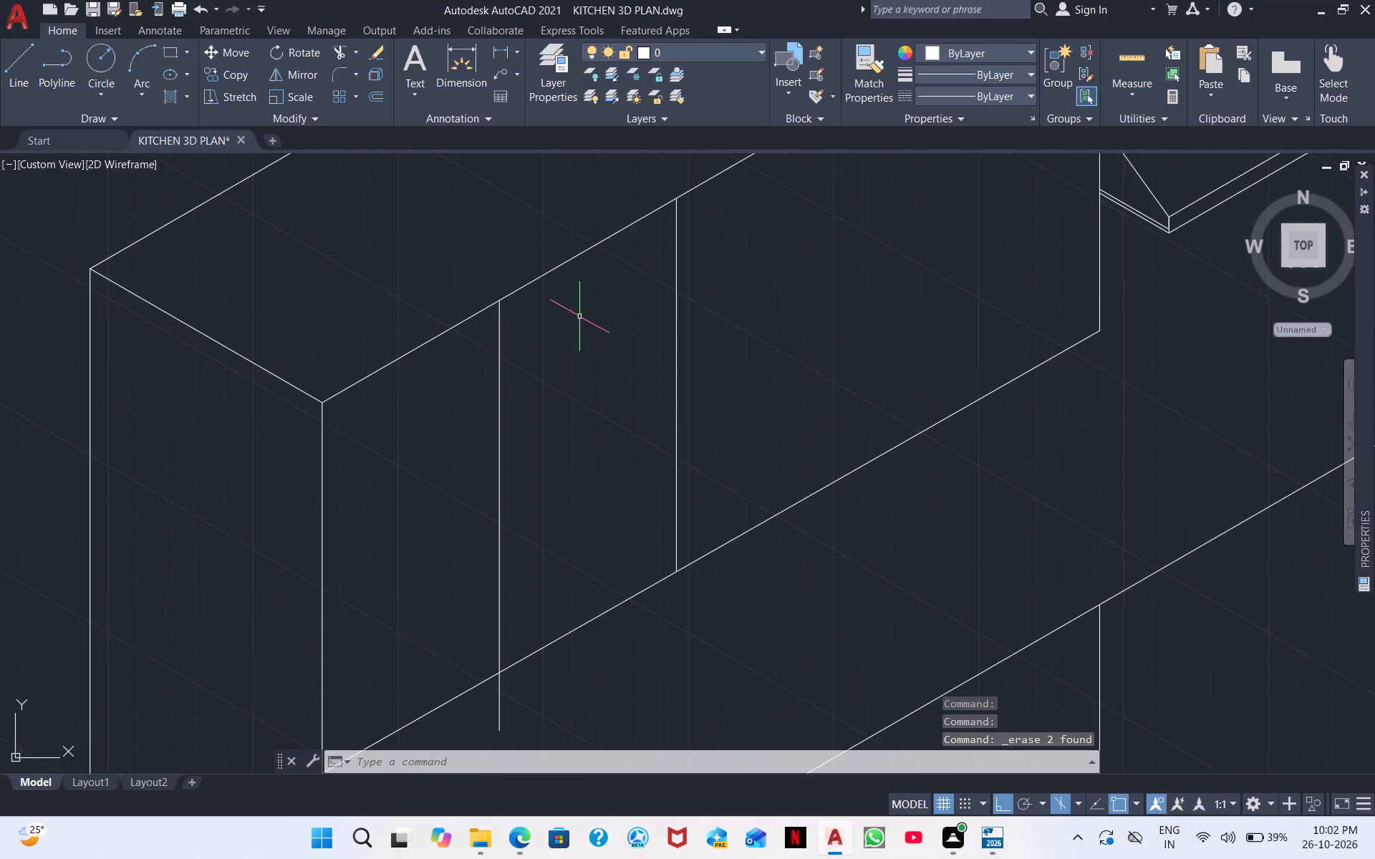
{"action": "left_click", "coordinate": [13, 64]}
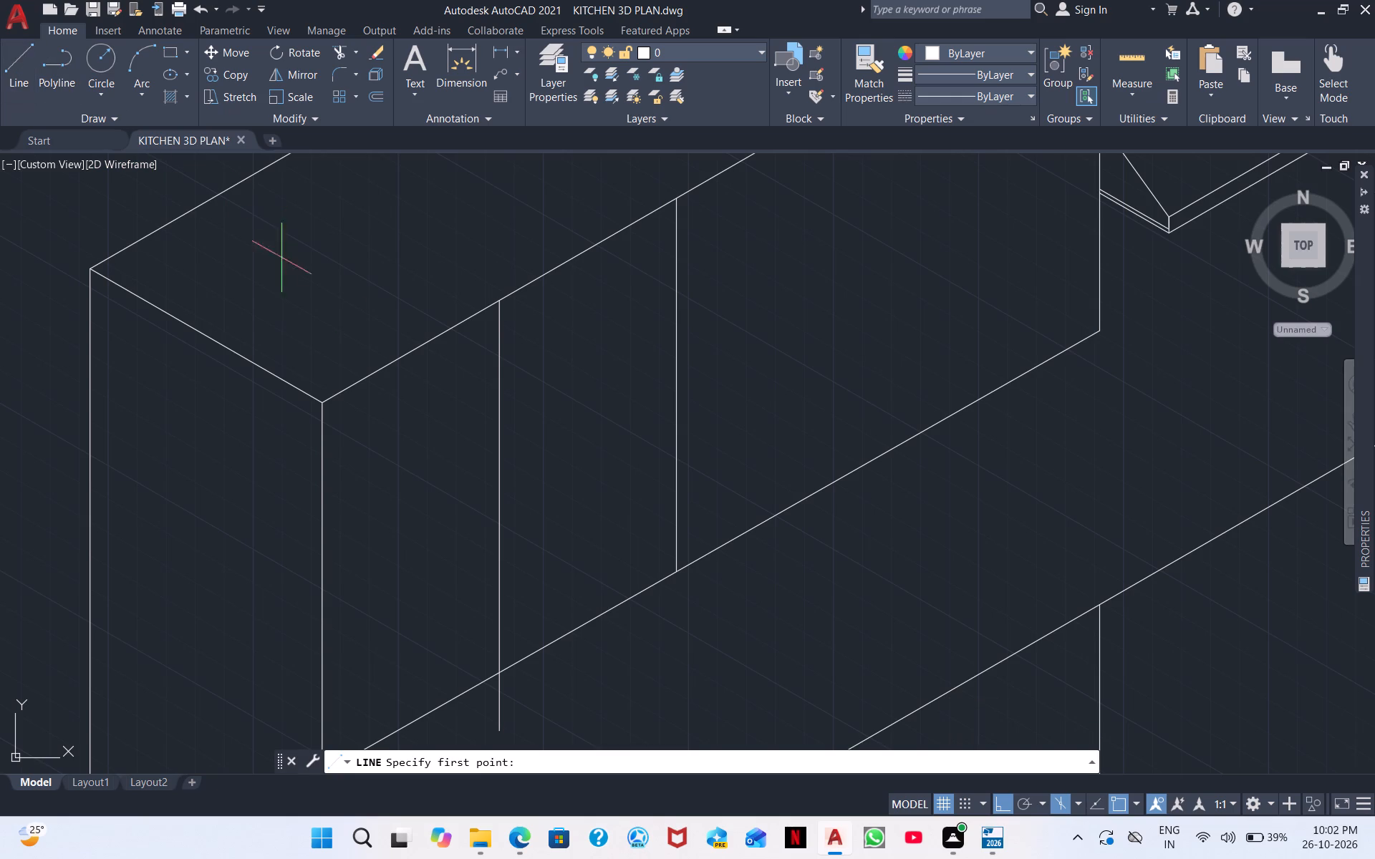
{"action": "left_click", "coordinate": [350, 432]}
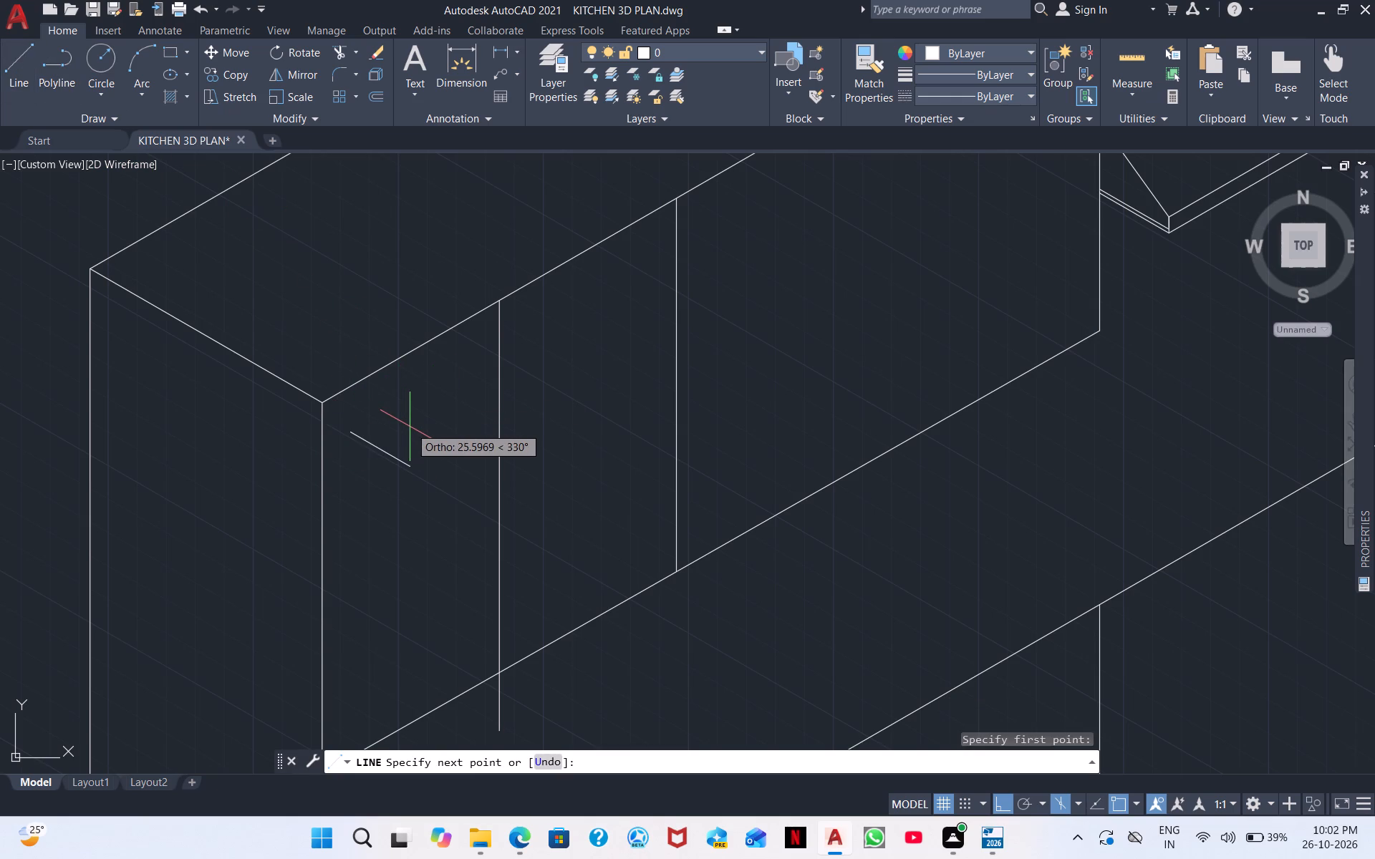
{"action": "key", "text": "ctrl+F5"}
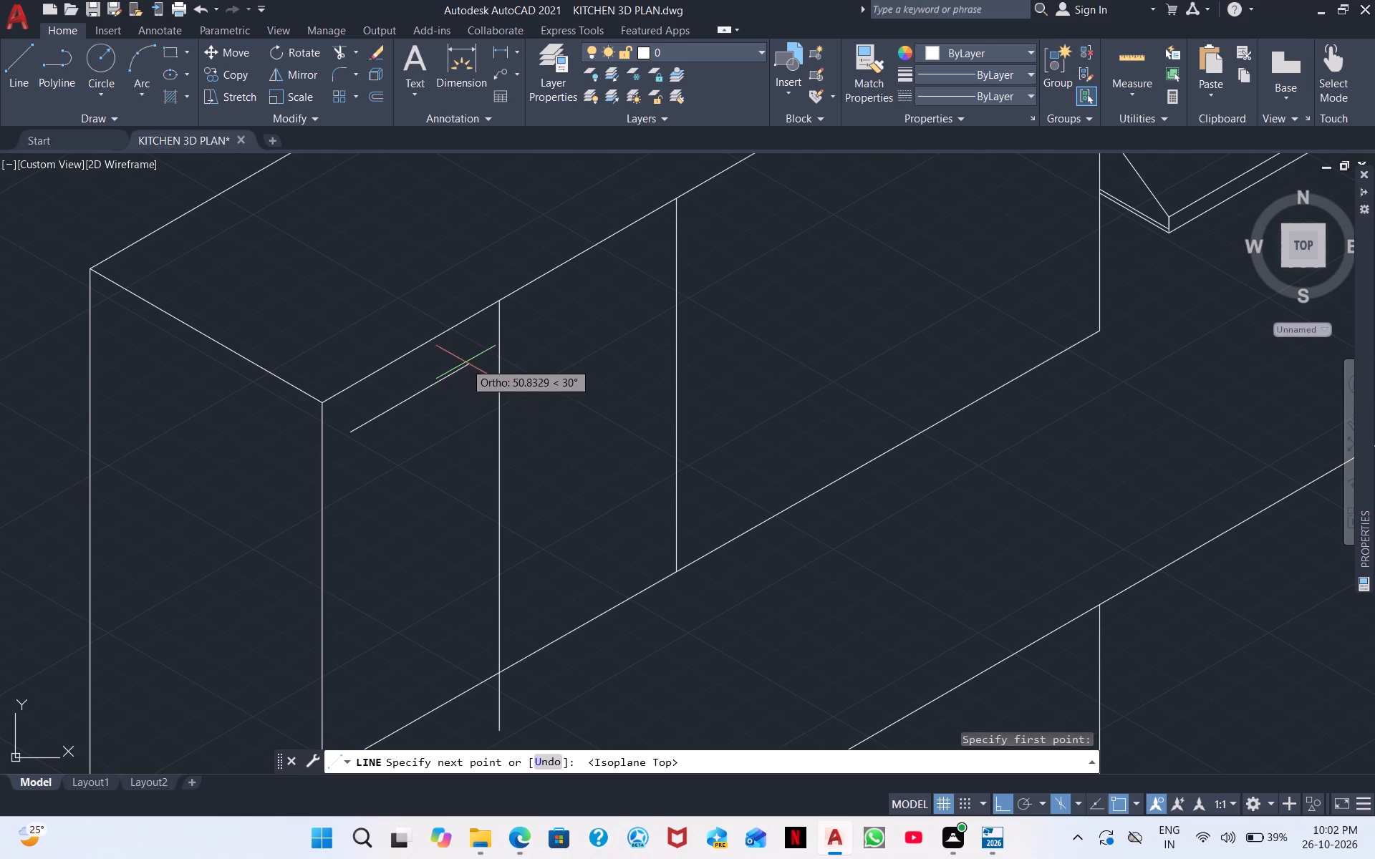
{"action": "left_click", "coordinate": [474, 363]}
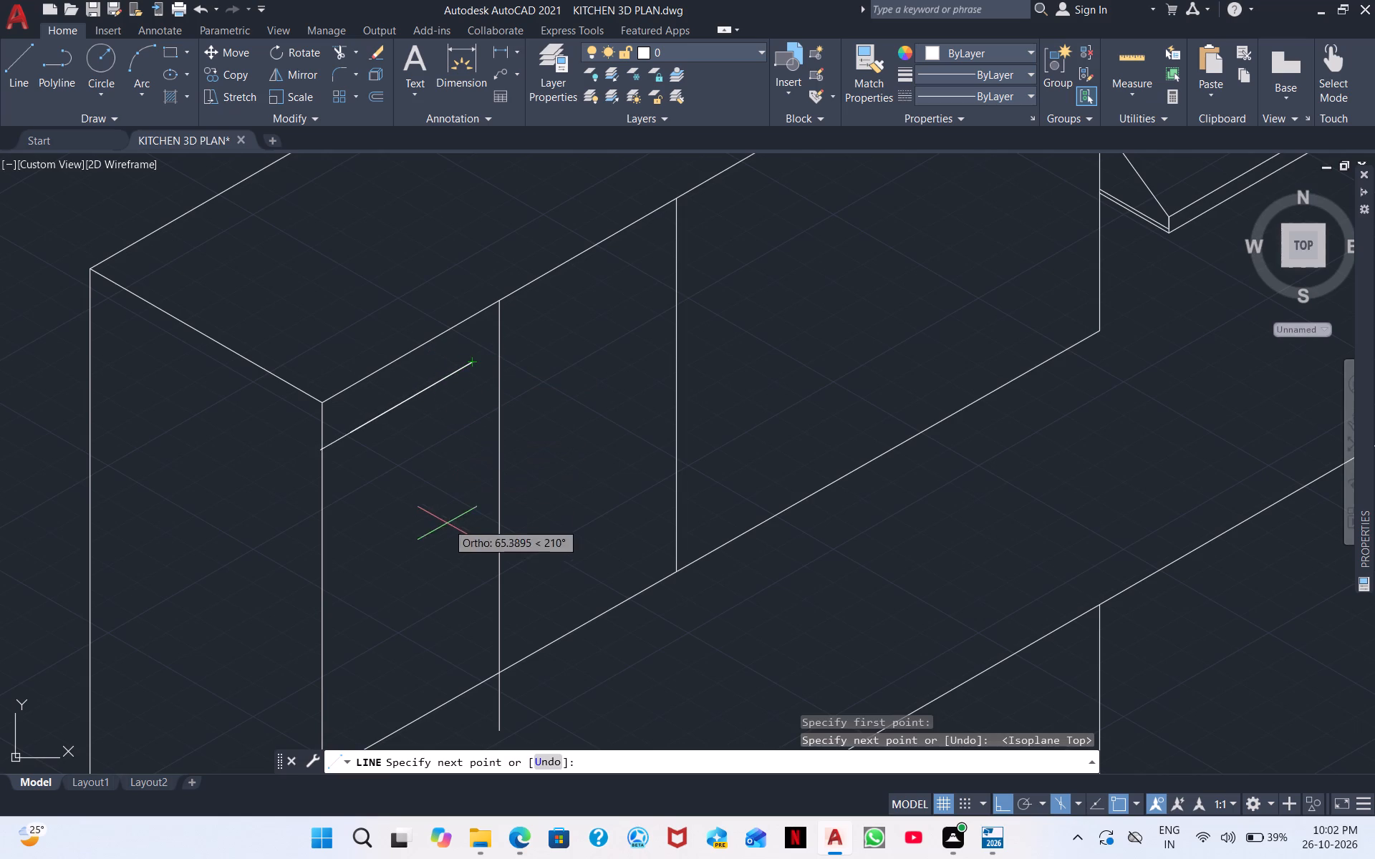
{"action": "key", "text": "ctrl+F5"}
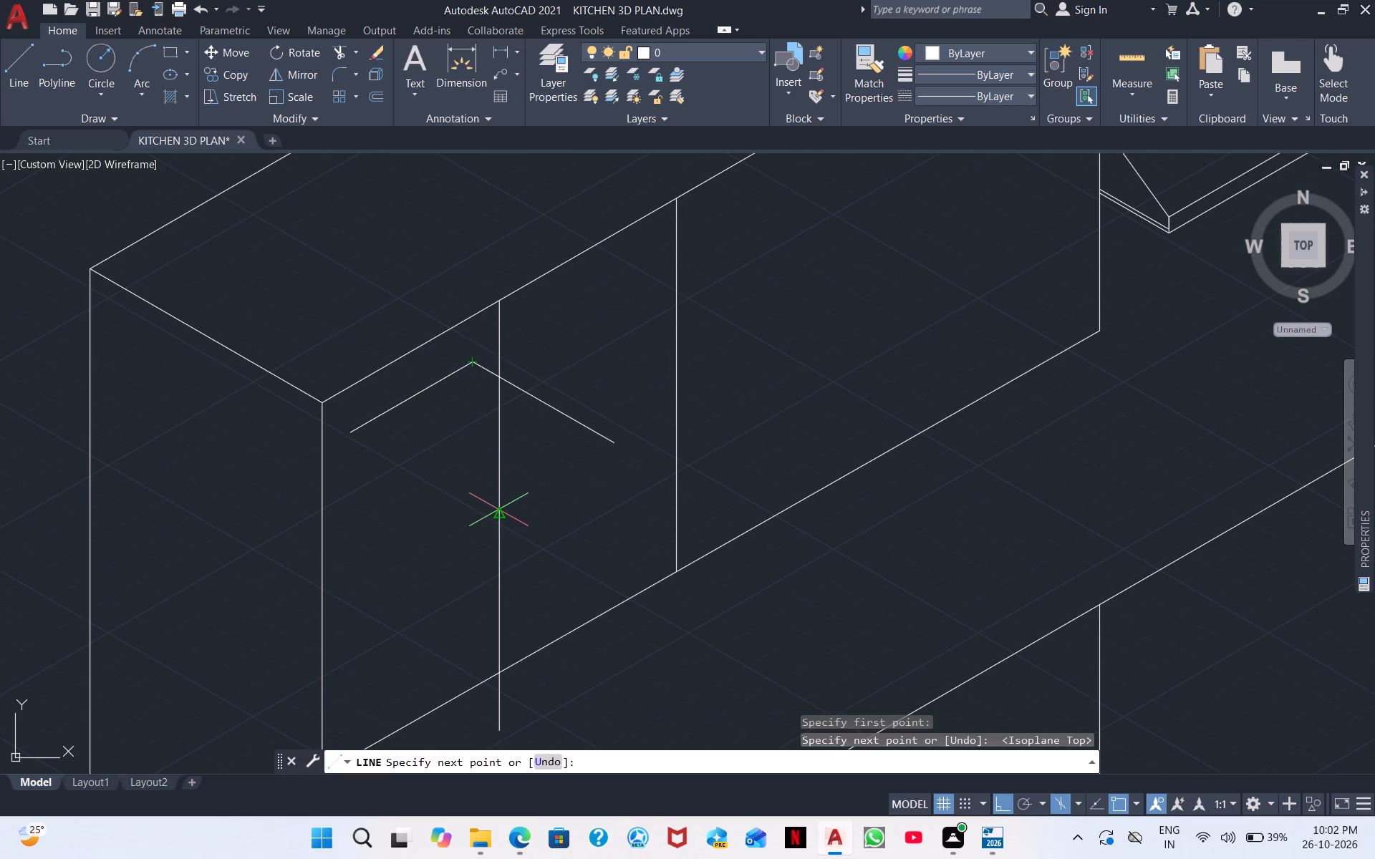
{"action": "left_click", "coordinate": [472, 661]}
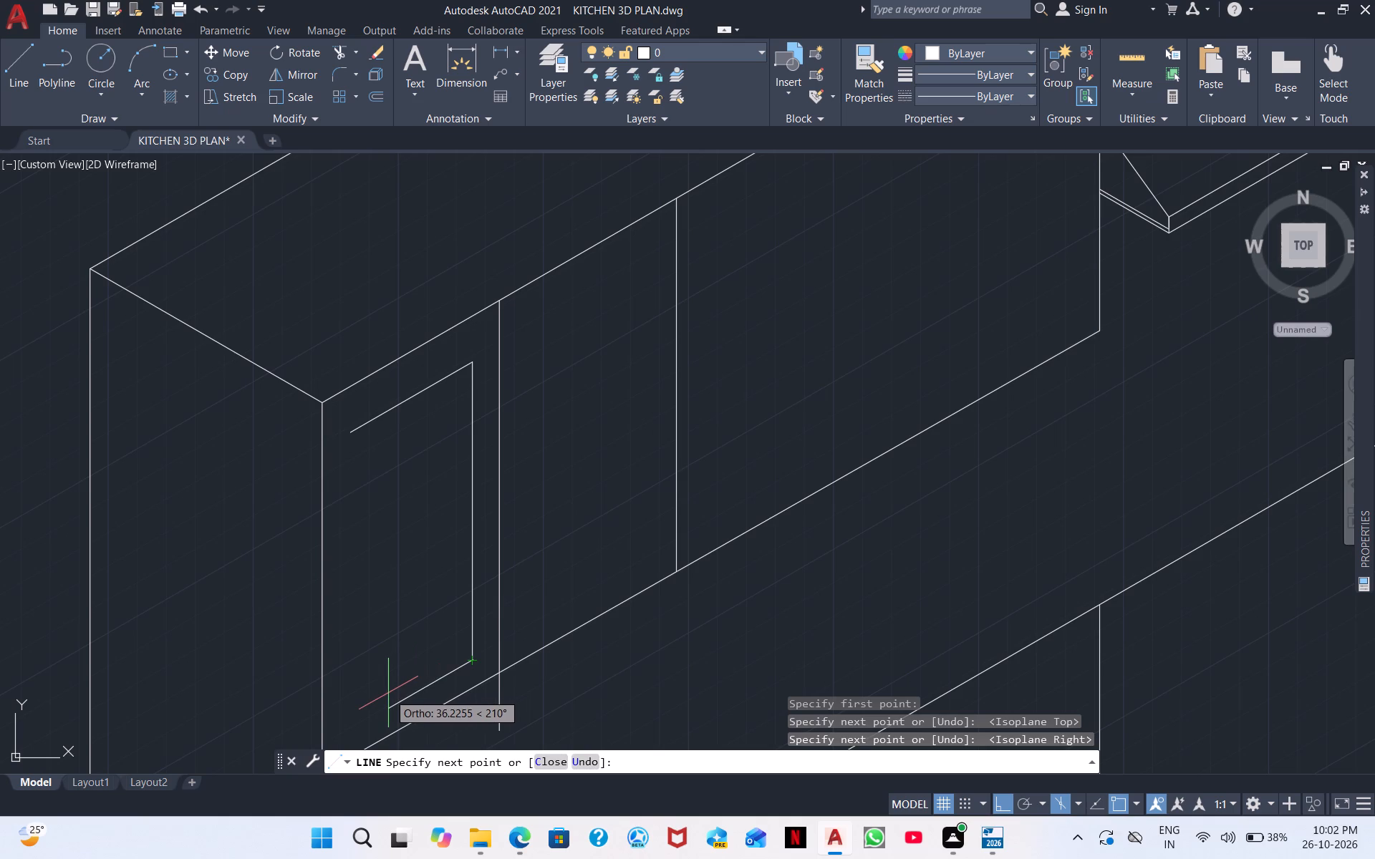
{"action": "left_click", "coordinate": [349, 719]}
{"action": "left_click", "coordinate": [349, 431]}
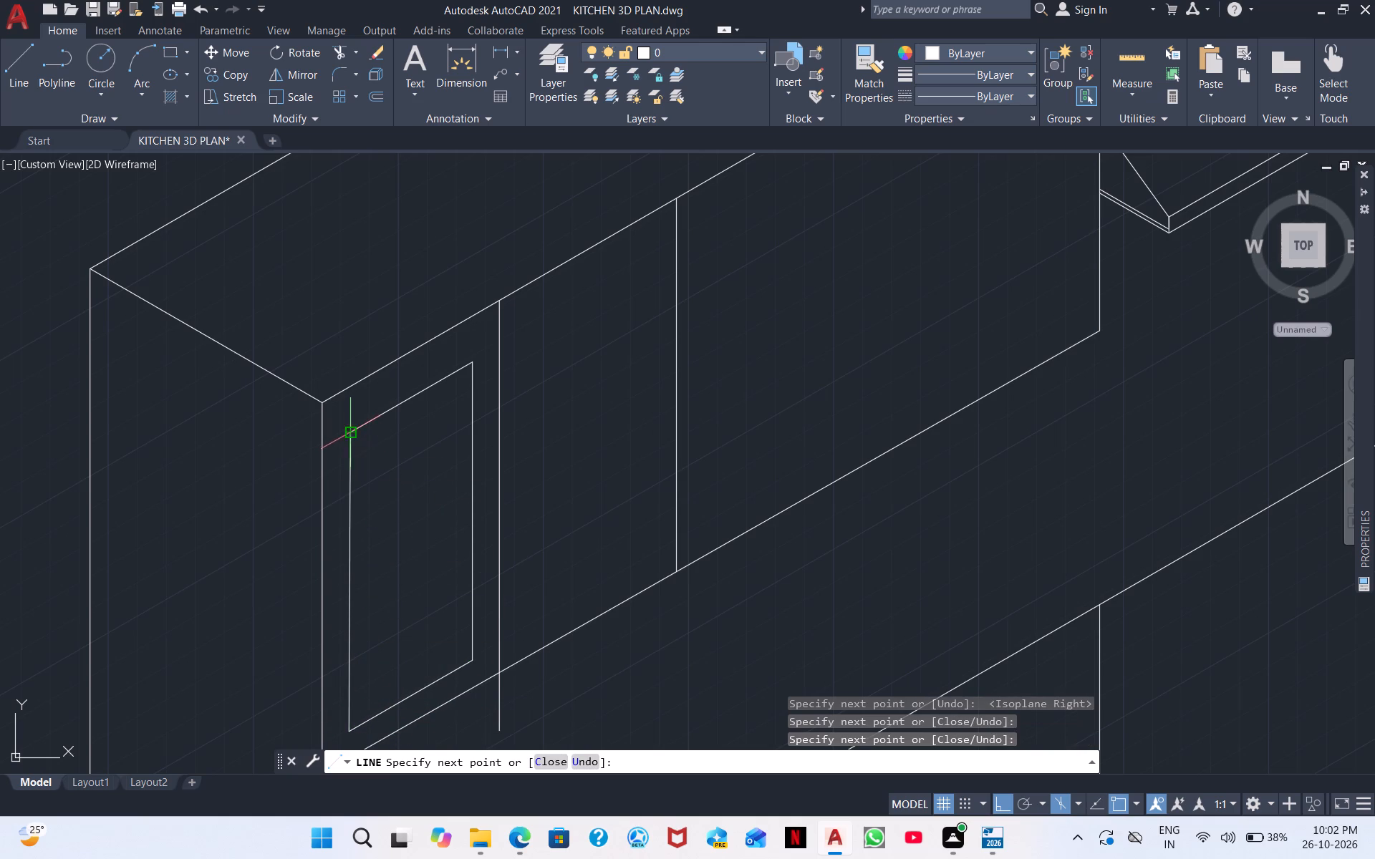
{"action": "key", "text": "Escape"}
Draw a second closed door panel outline, about 108 high, inset in the half beyond the new divider.
{"action": "scroll", "coordinate": [496, 402], "scroll_direction": "down", "scroll_amount": 1}
{"action": "middle_click_drag", "start_coordinate": [612, 397], "coordinate": [512, 396]}
{"action": "scroll", "coordinate": [440, 413], "scroll_direction": "up", "scroll_amount": 2}
{"action": "middle_click_drag", "start_coordinate": [422, 391], "coordinate": [503, 488]}
{"action": "right_click", "coordinate": [531, 419]}
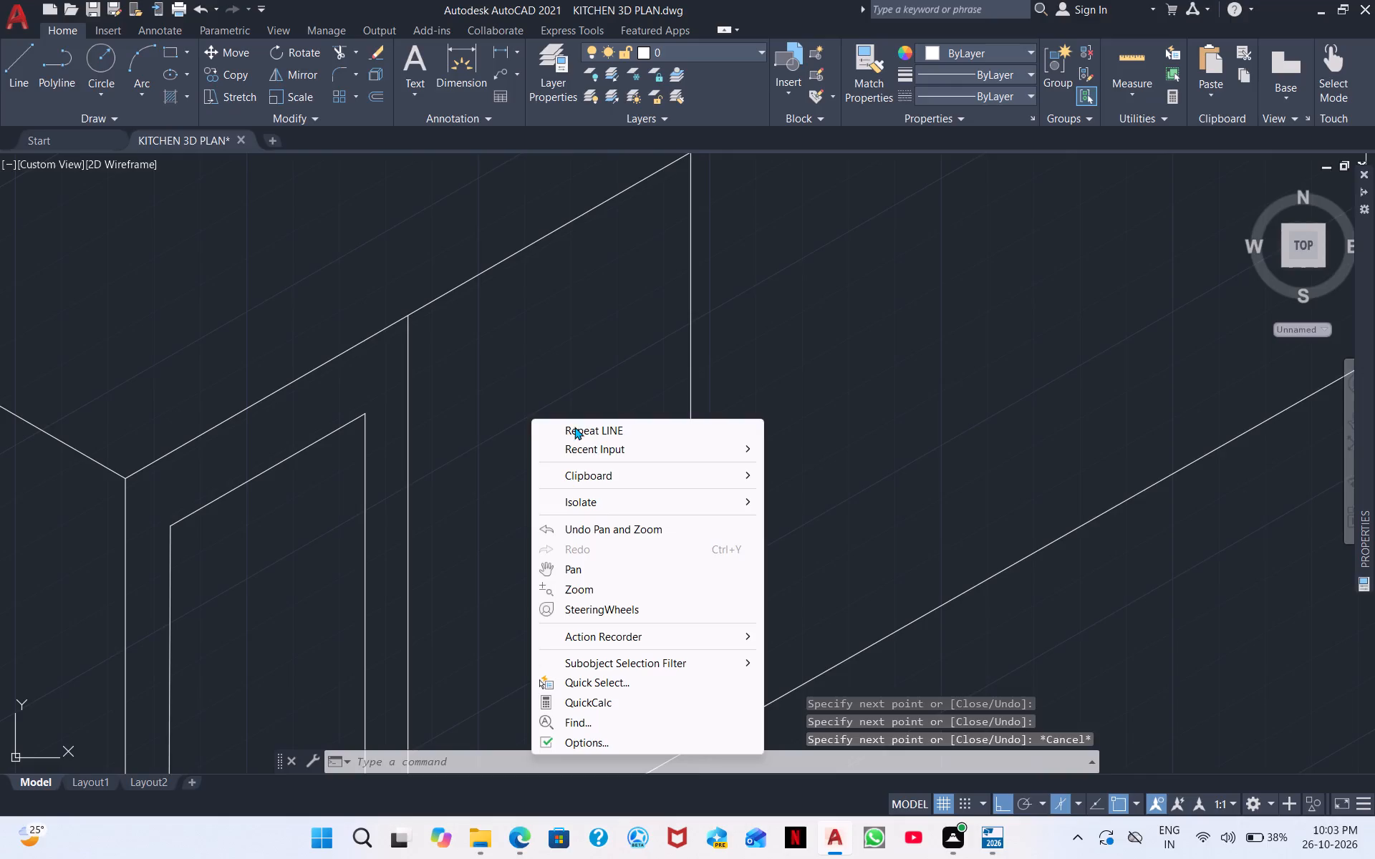
{"action": "left_click", "coordinate": [576, 433]}
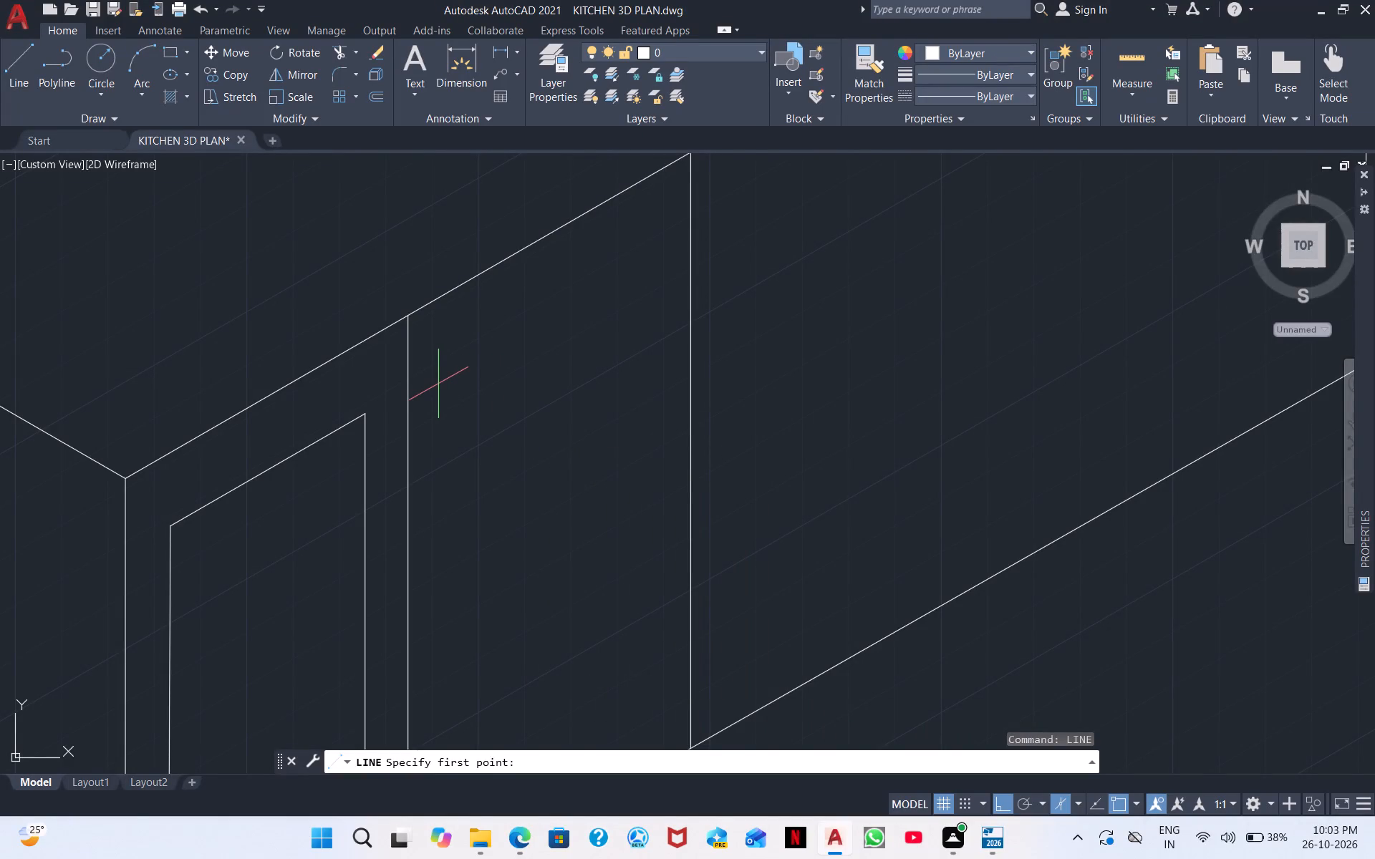
{"action": "left_click", "coordinate": [438, 382]}
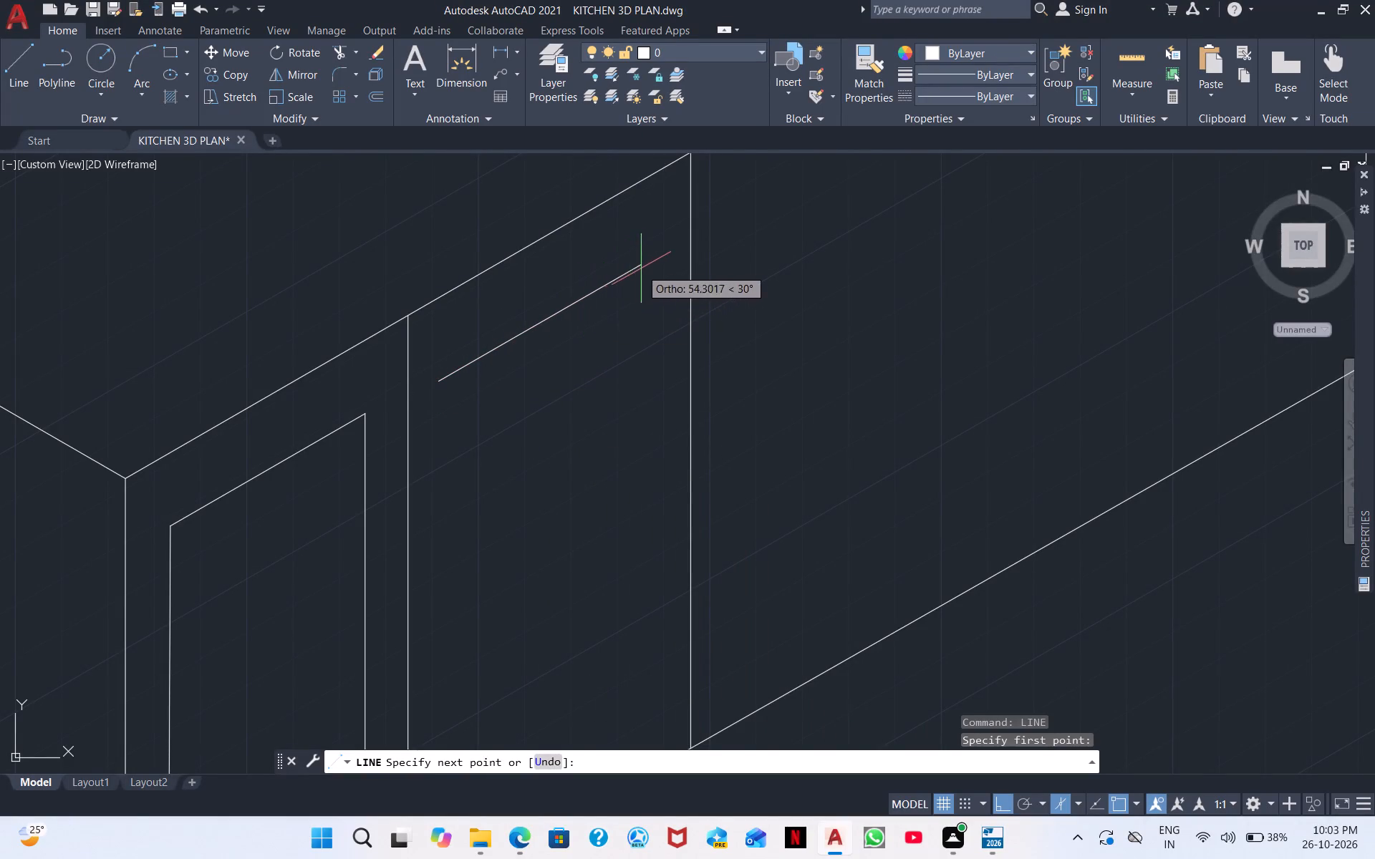
{"action": "left_click", "coordinate": [657, 258]}
{"action": "middle_click_drag", "start_coordinate": [640, 542], "coordinate": [703, 319]}
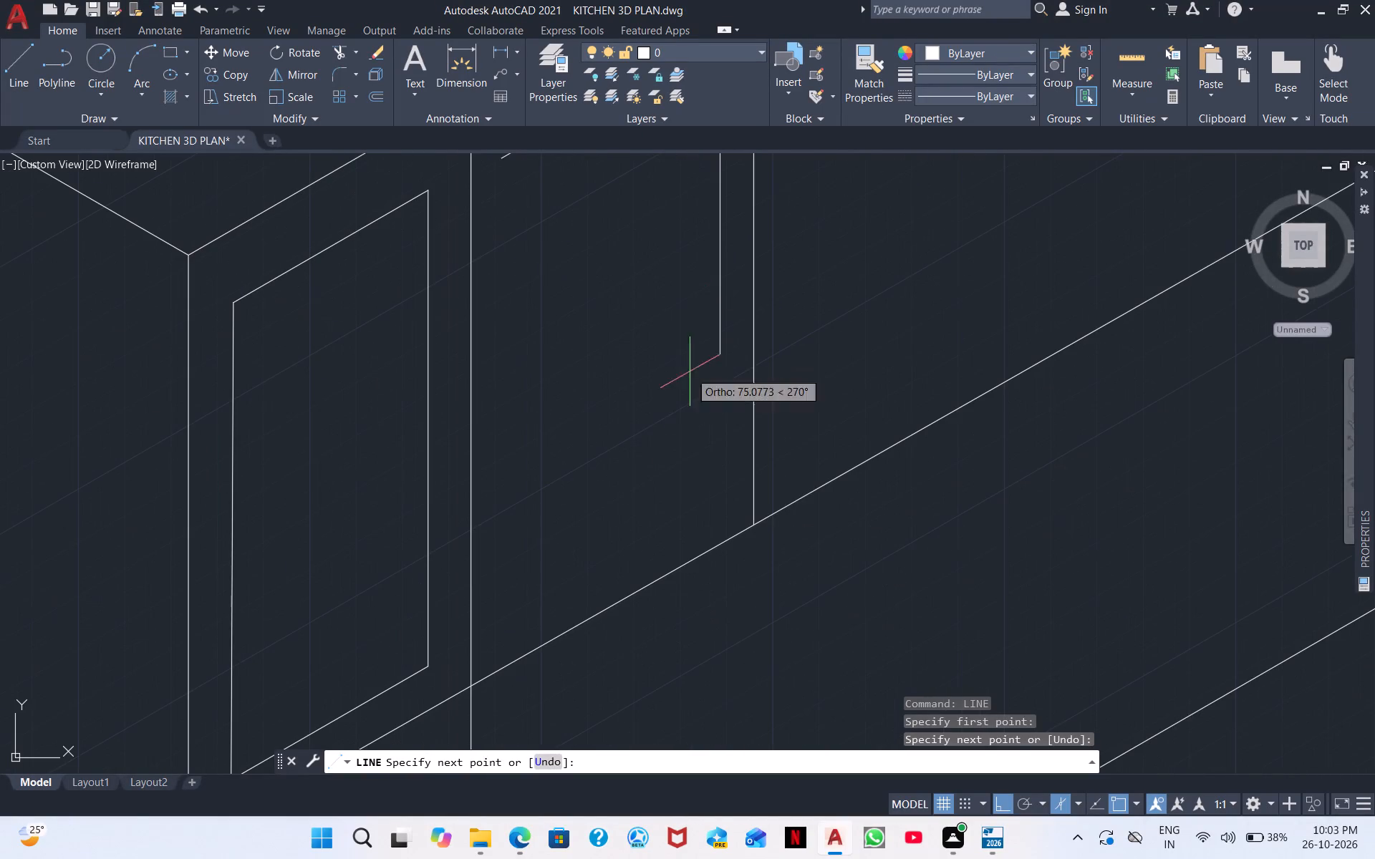
{"action": "left_click", "coordinate": [714, 498]}
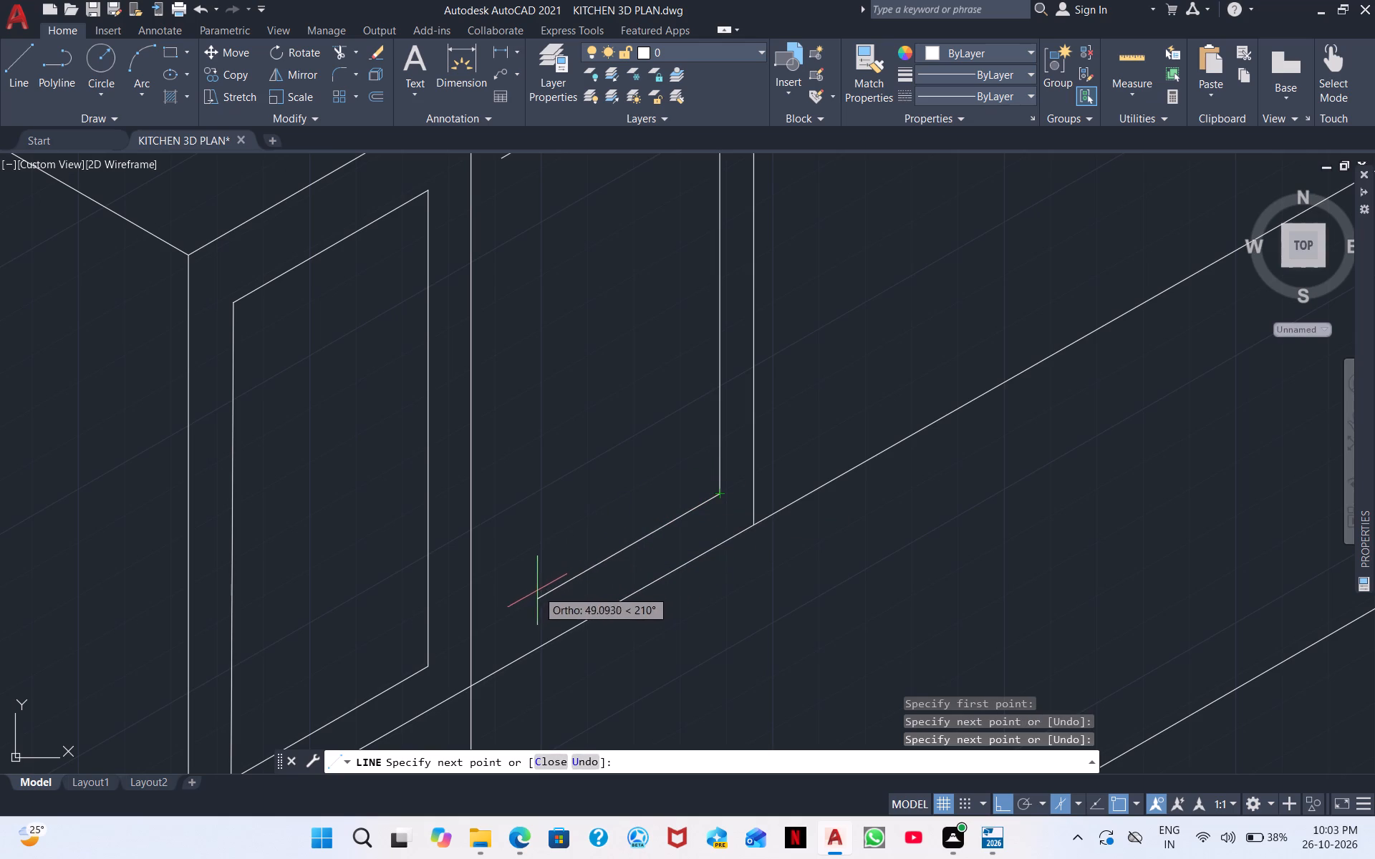
{"action": "left_click", "coordinate": [510, 600]}
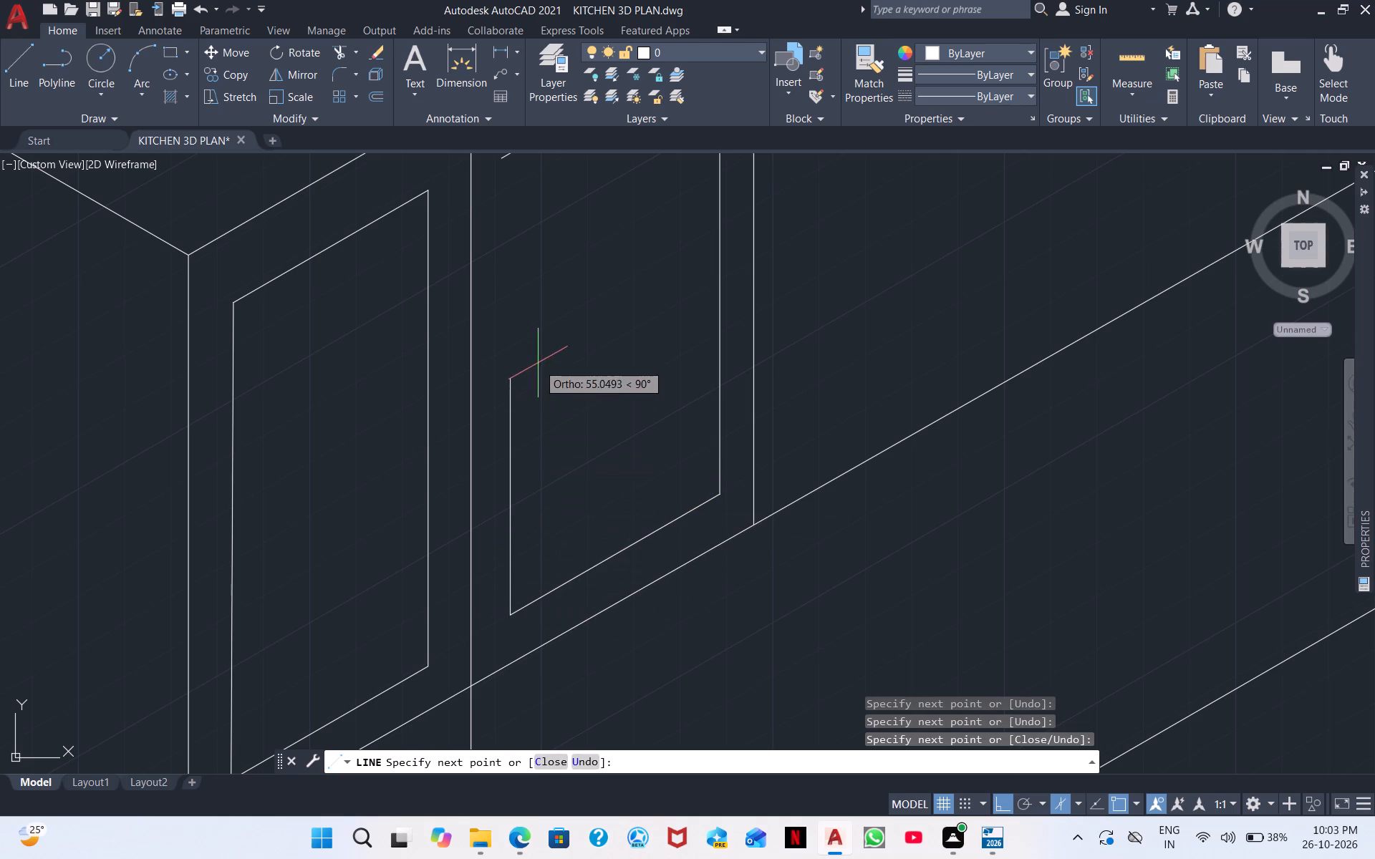
{"action": "middle_click_drag", "start_coordinate": [539, 389], "coordinate": [556, 460]}
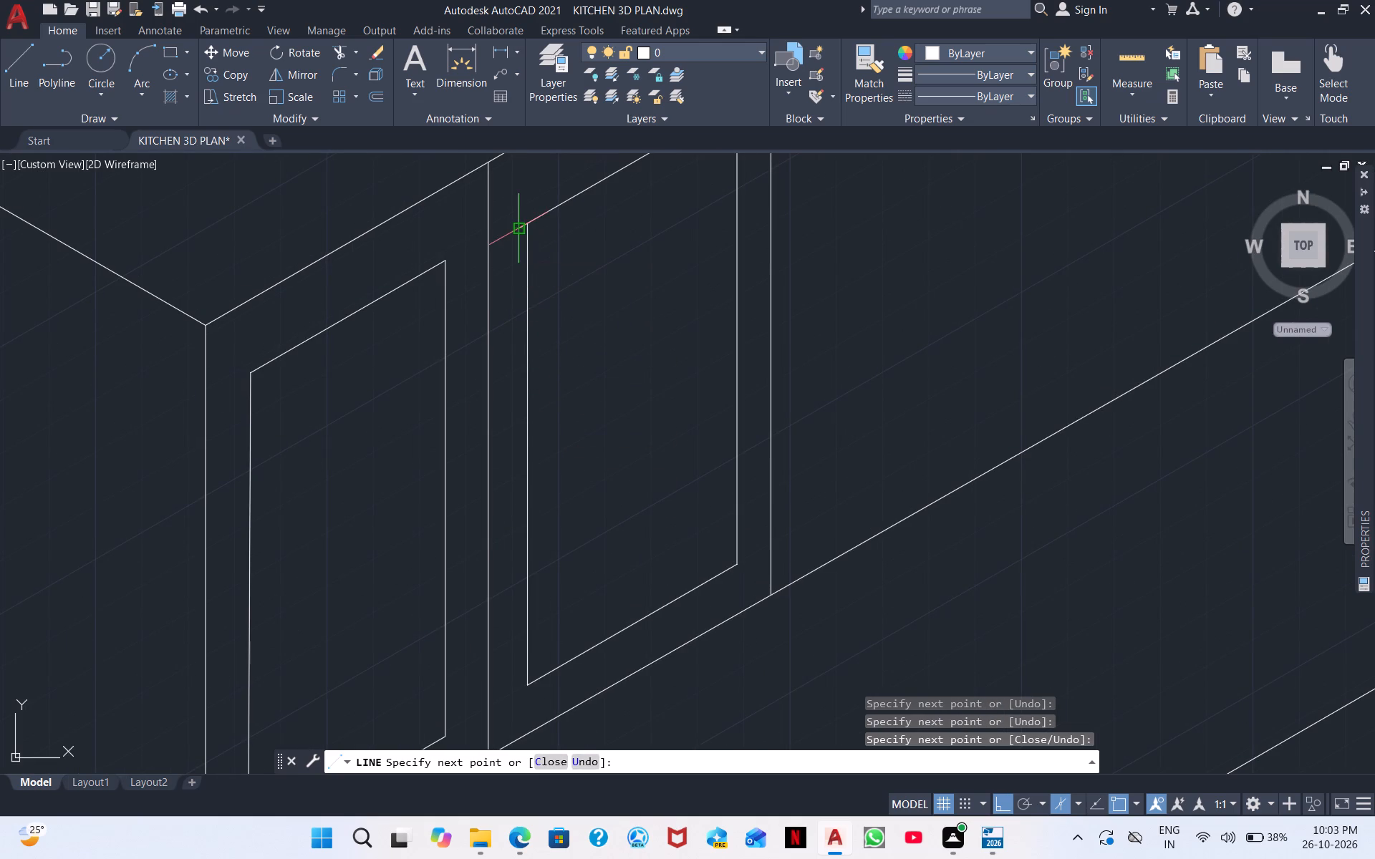
{"action": "left_click", "coordinate": [517, 231]}
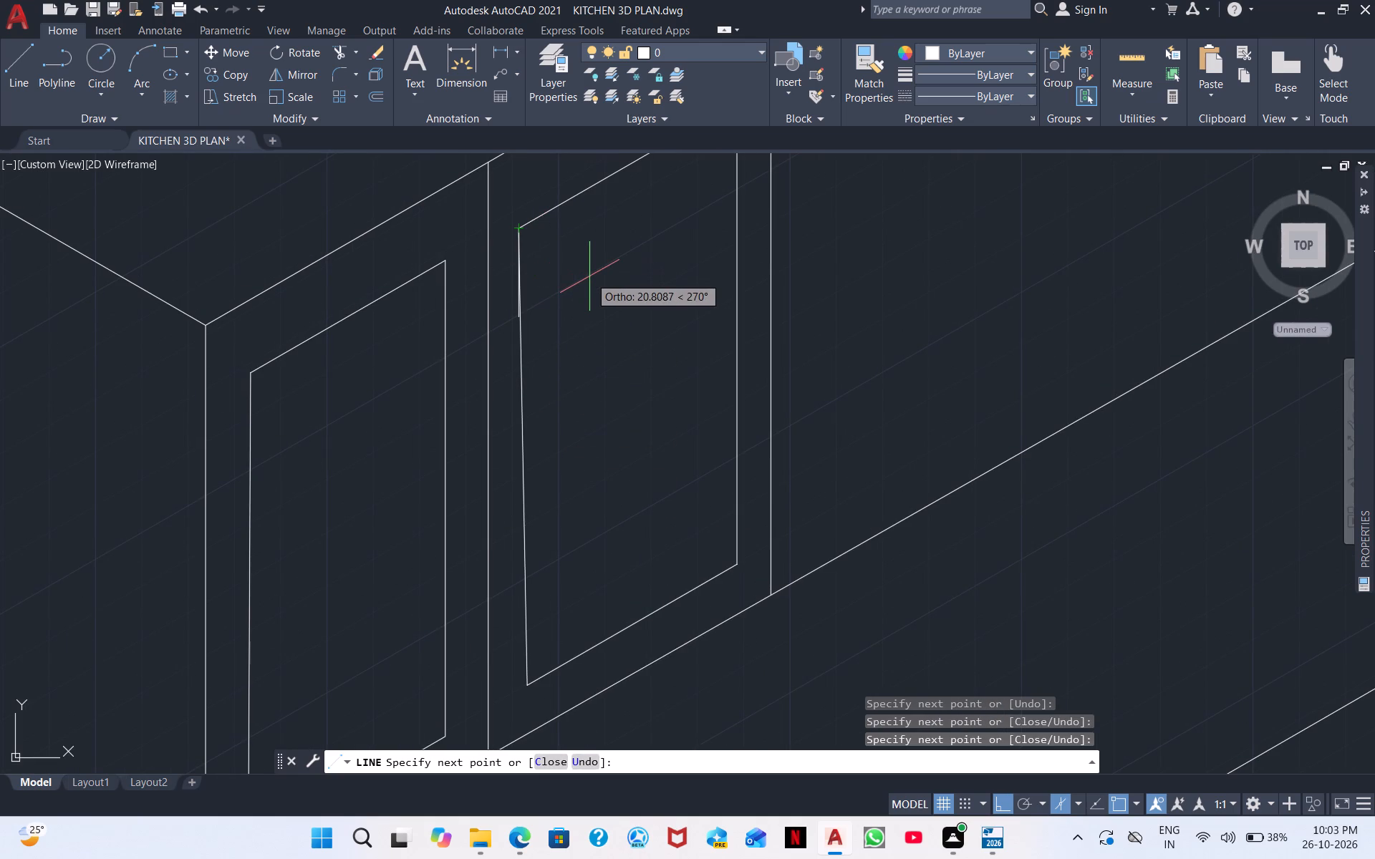
{"action": "key", "text": "Escape"}
Trace the second upper cabinet's top front edge with a guide line, then draw a vertical divider about 160 long down from its midpoint.
{"action": "scroll", "coordinate": [657, 269], "scroll_direction": "down", "scroll_amount": 2}
{"action": "middle_click_drag", "start_coordinate": [787, 291], "coordinate": [571, 440]}
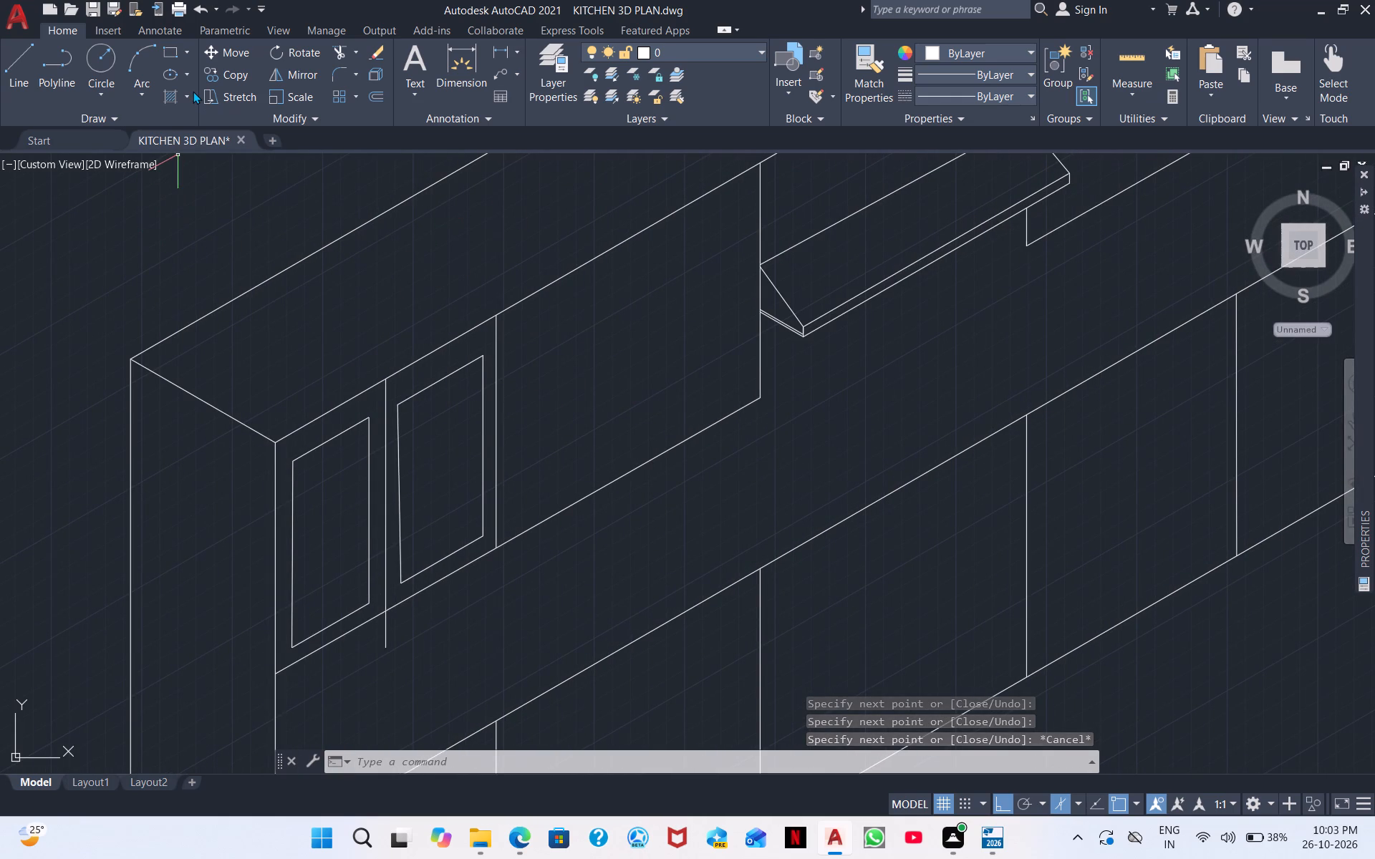
{"action": "left_click", "coordinate": [21, 64]}
{"action": "left_click", "coordinate": [493, 313]}
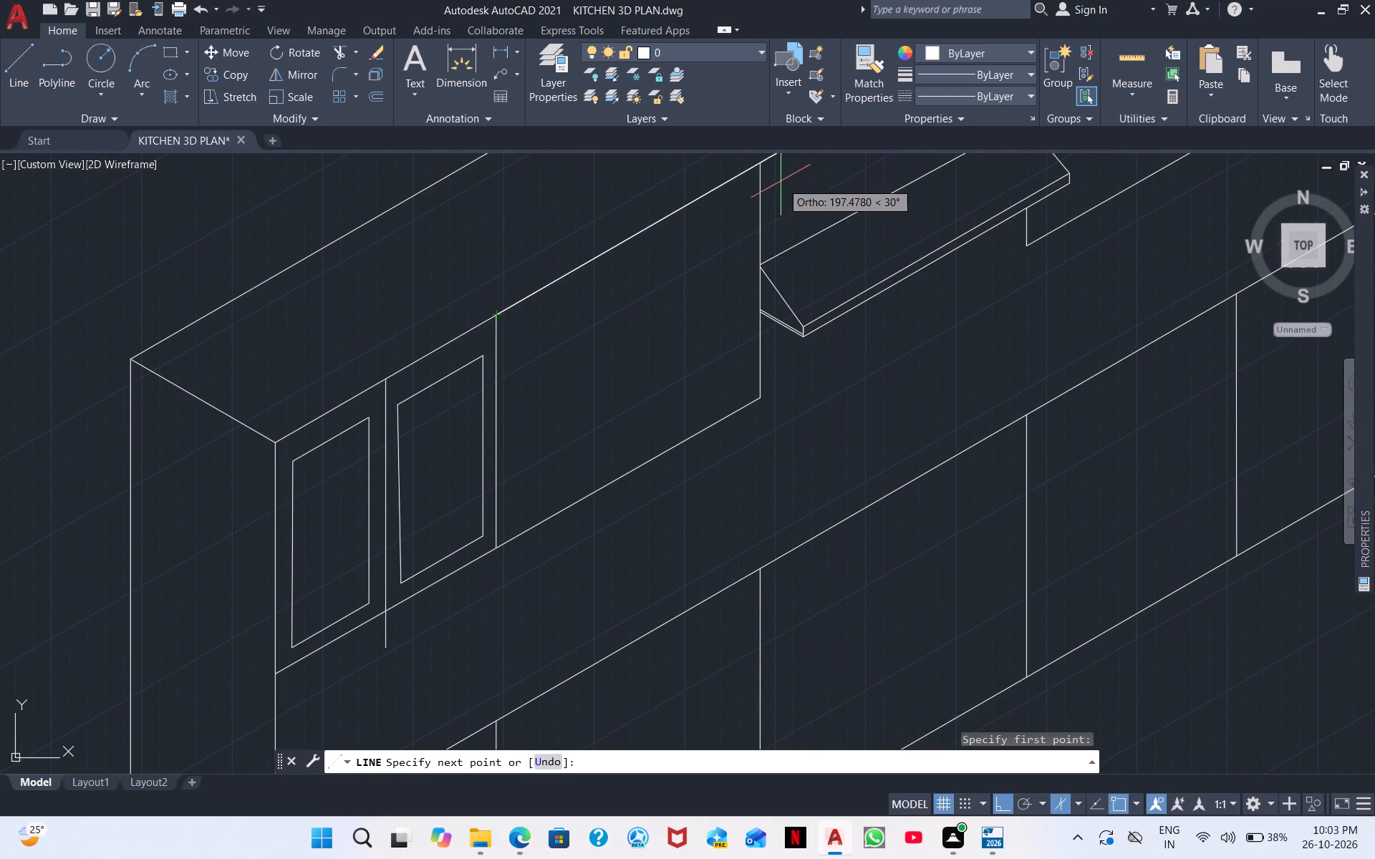
{"action": "left_click", "coordinate": [758, 162]}
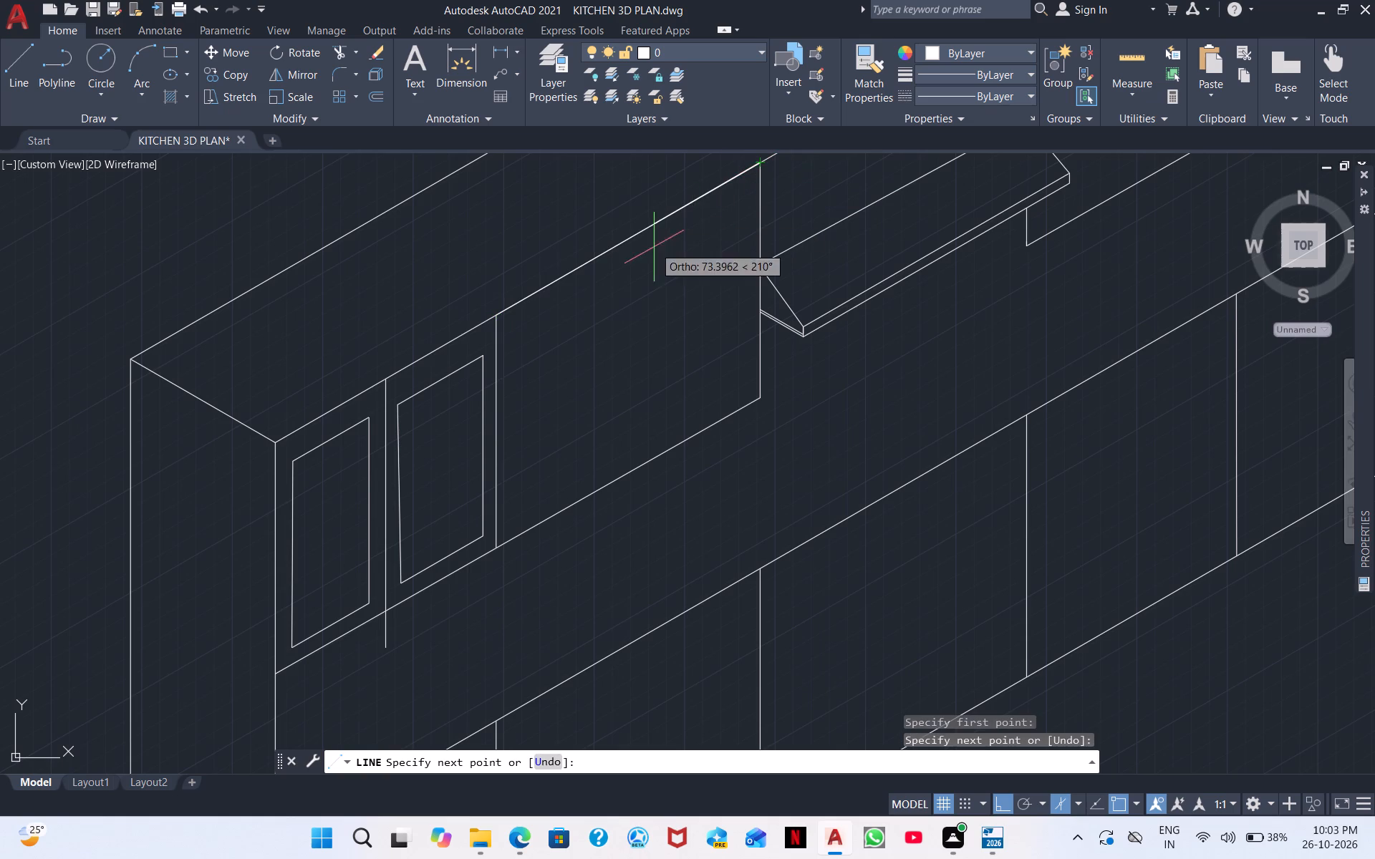
{"action": "left_click", "coordinate": [629, 238]}
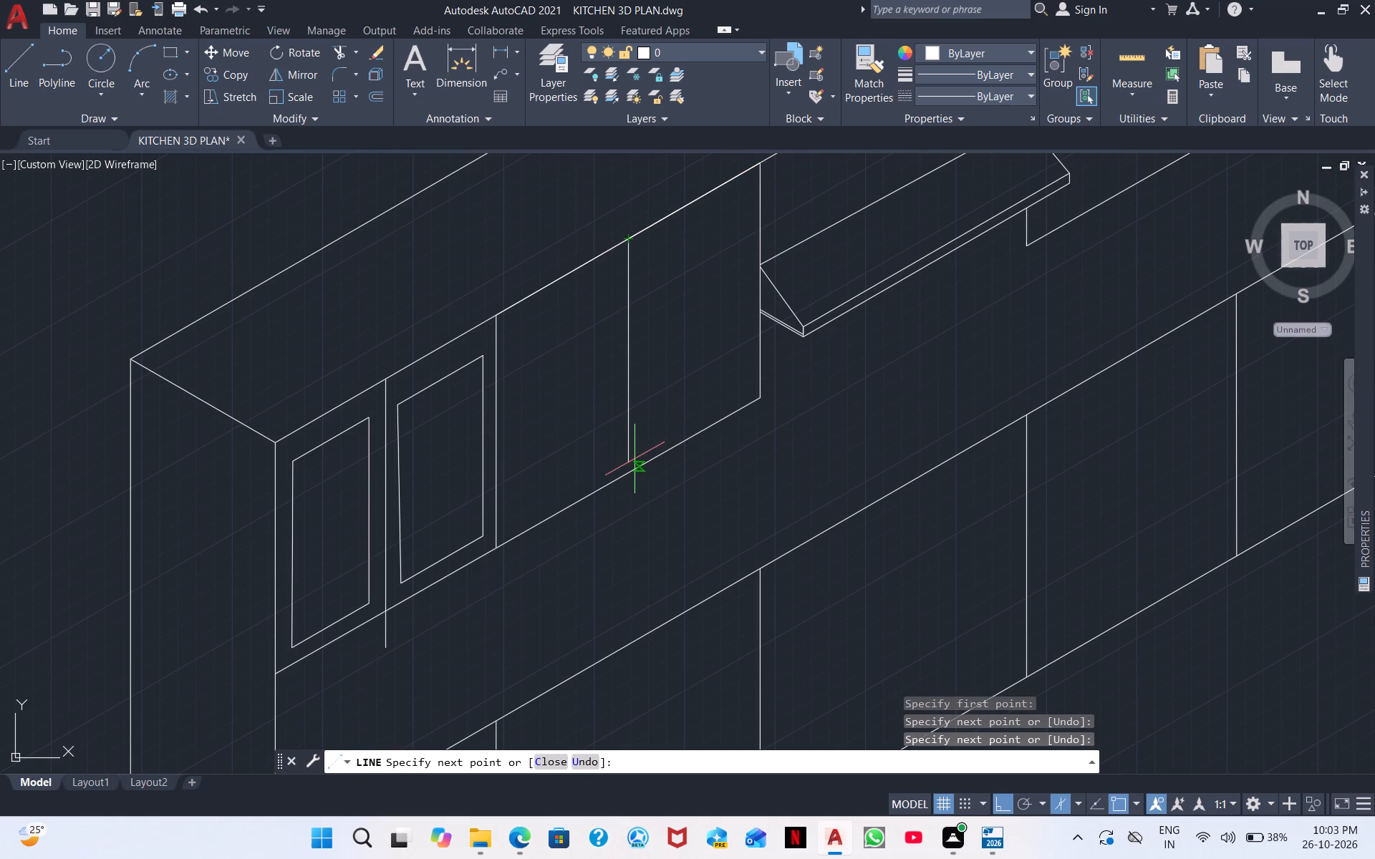
{"action": "left_click", "coordinate": [627, 510]}
{"action": "right_click", "coordinate": [659, 487]}
{"action": "left_click", "coordinate": [708, 497]}
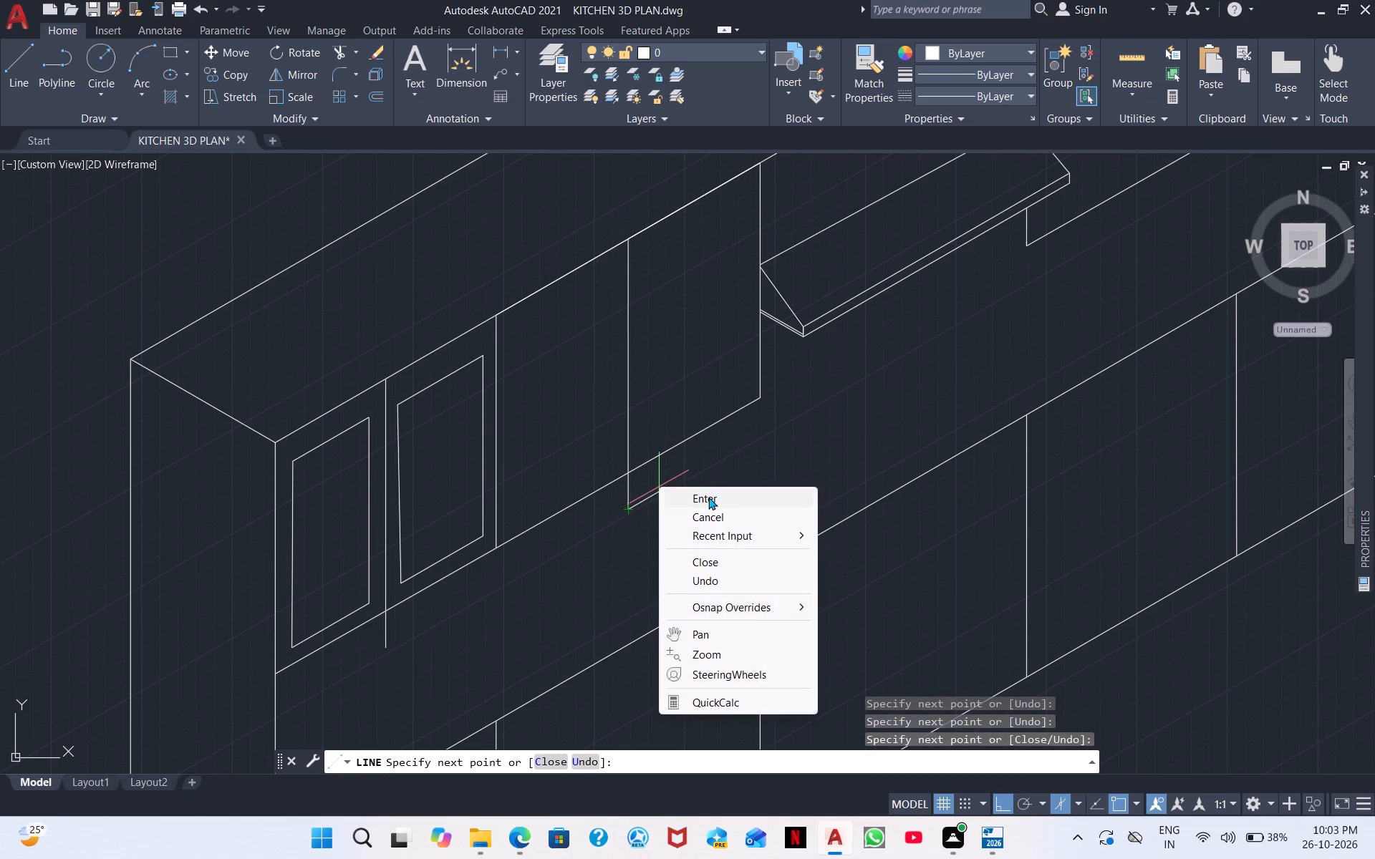
Erase the two guide line segments overlapping the second cabinet's upper front edge, leaving only the new divider.
{"action": "scroll", "coordinate": [682, 372], "scroll_direction": "up", "scroll_amount": 2}
{"action": "scroll", "coordinate": [634, 392], "scroll_direction": "down", "scroll_amount": 2}
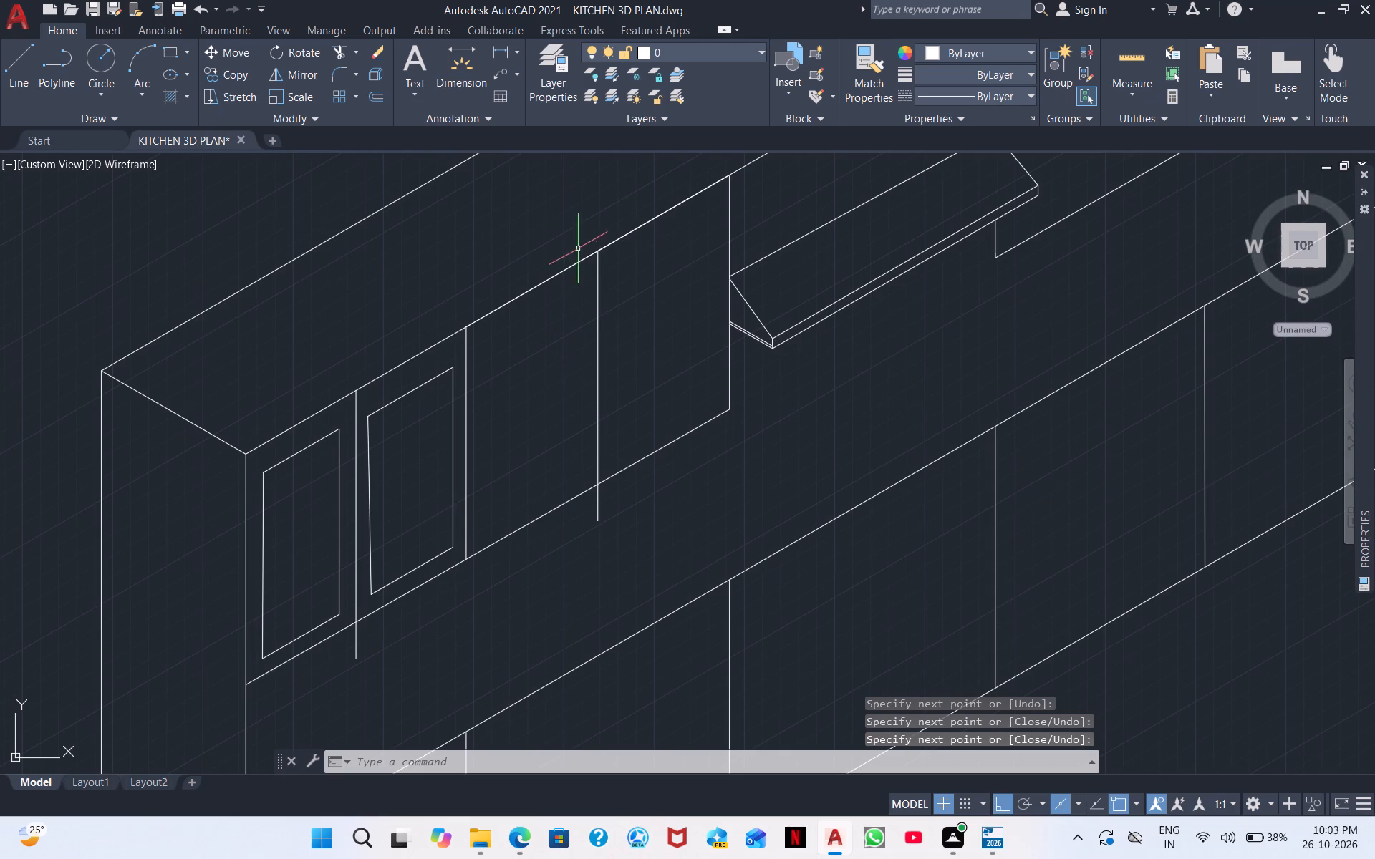
{"action": "left_click", "coordinate": [578, 263]}
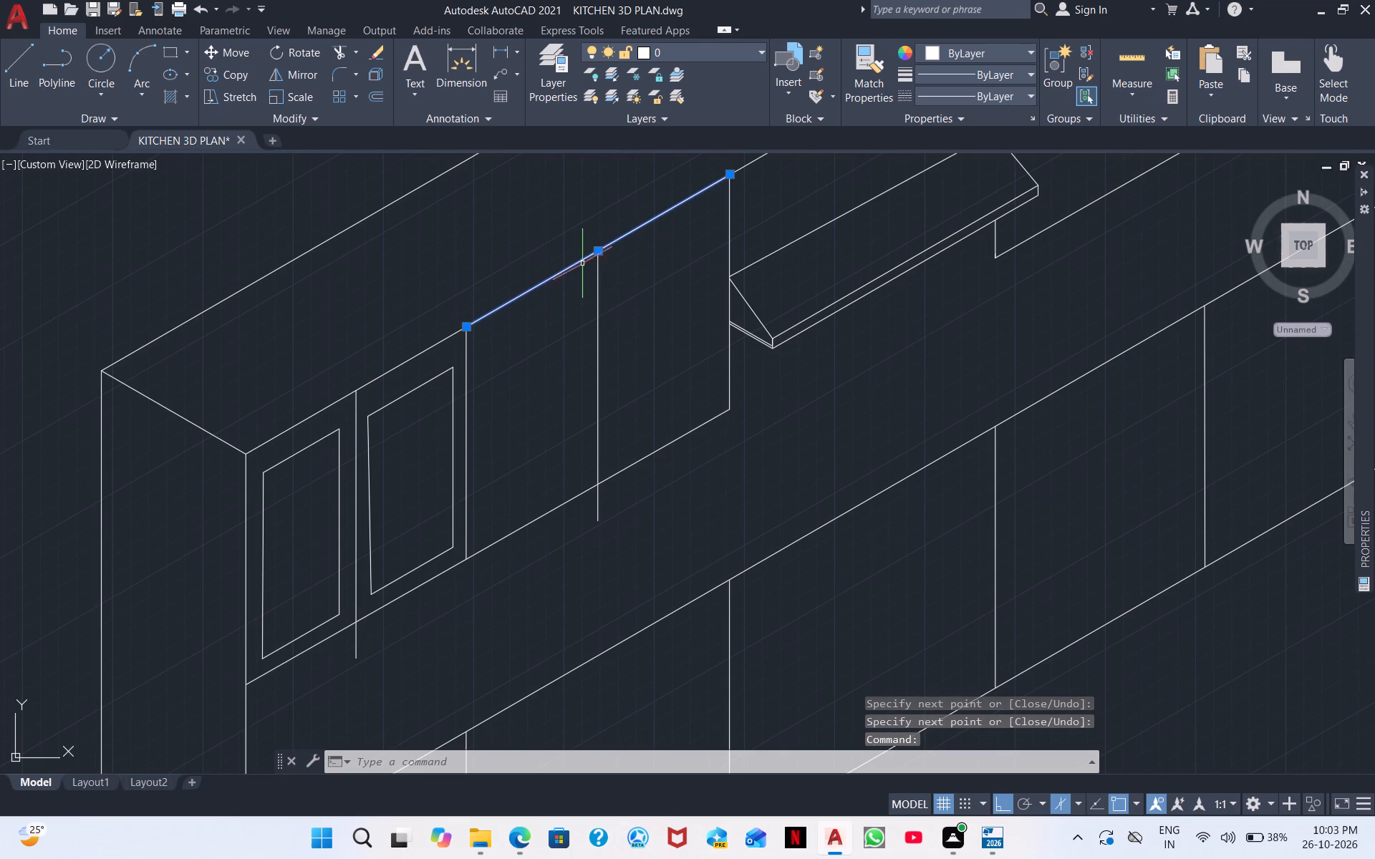
{"action": "right_click", "coordinate": [651, 276]}
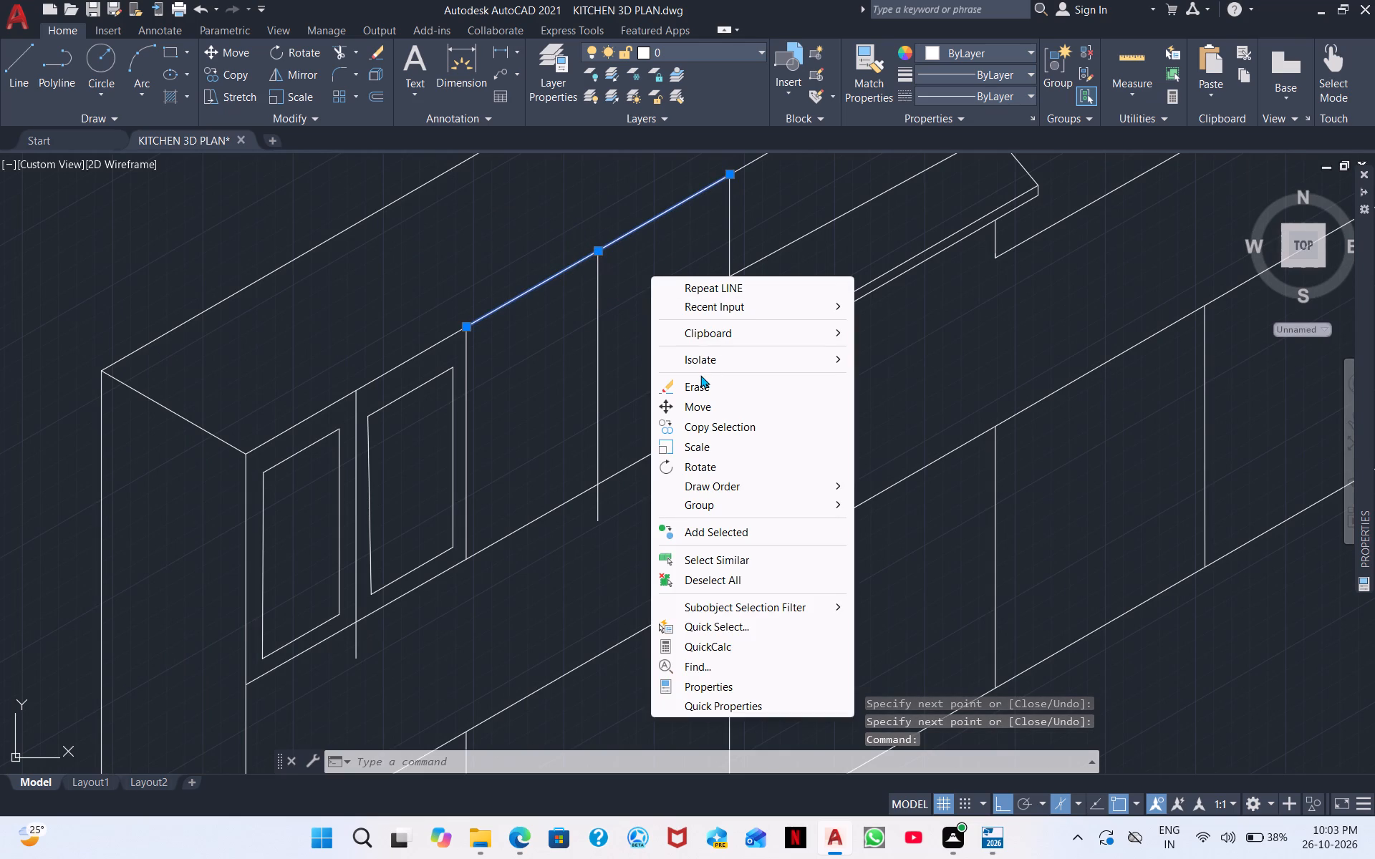
{"action": "left_click", "coordinate": [699, 383]}
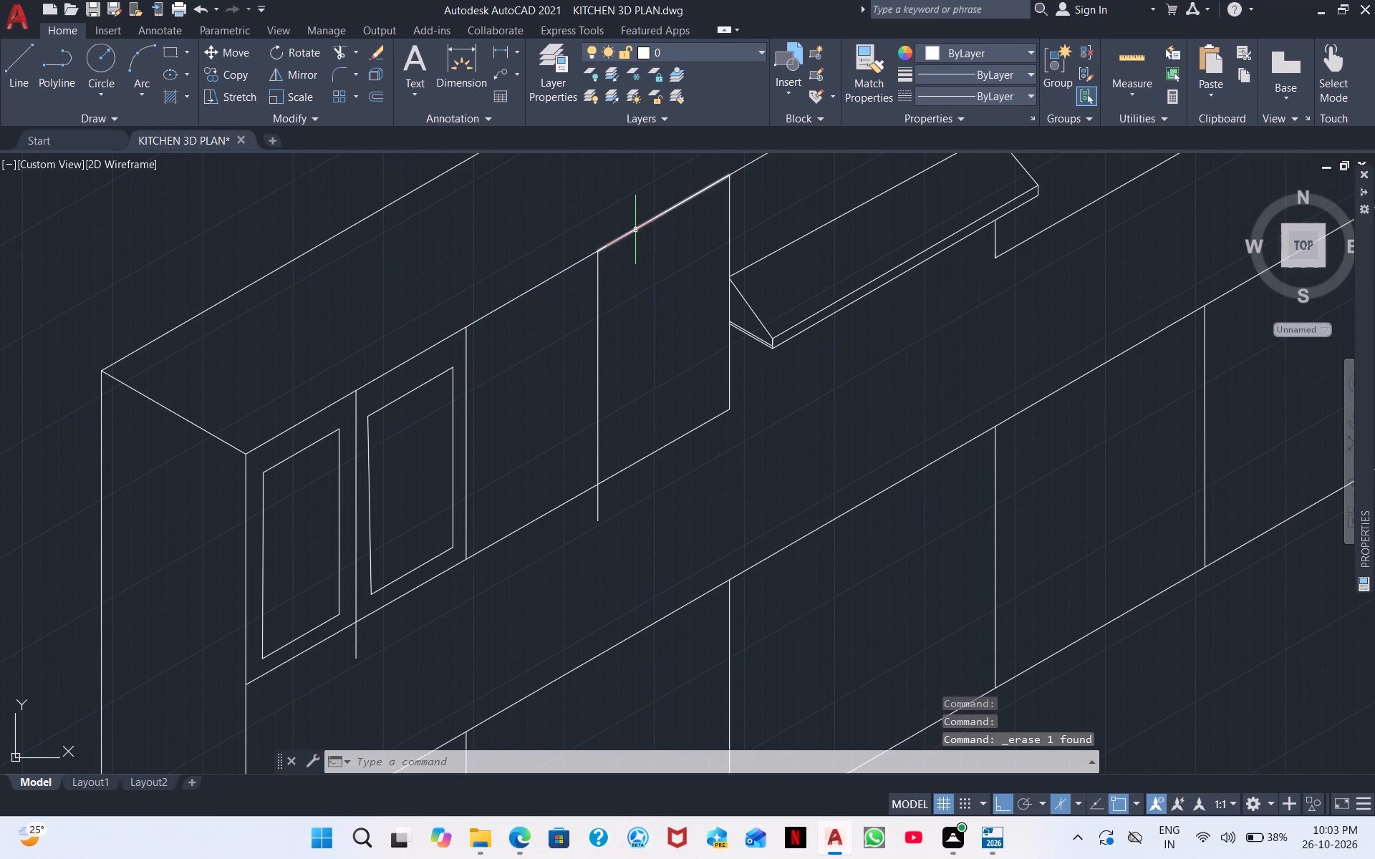
{"action": "left_click", "coordinate": [635, 230]}
{"action": "right_click", "coordinate": [660, 286]}
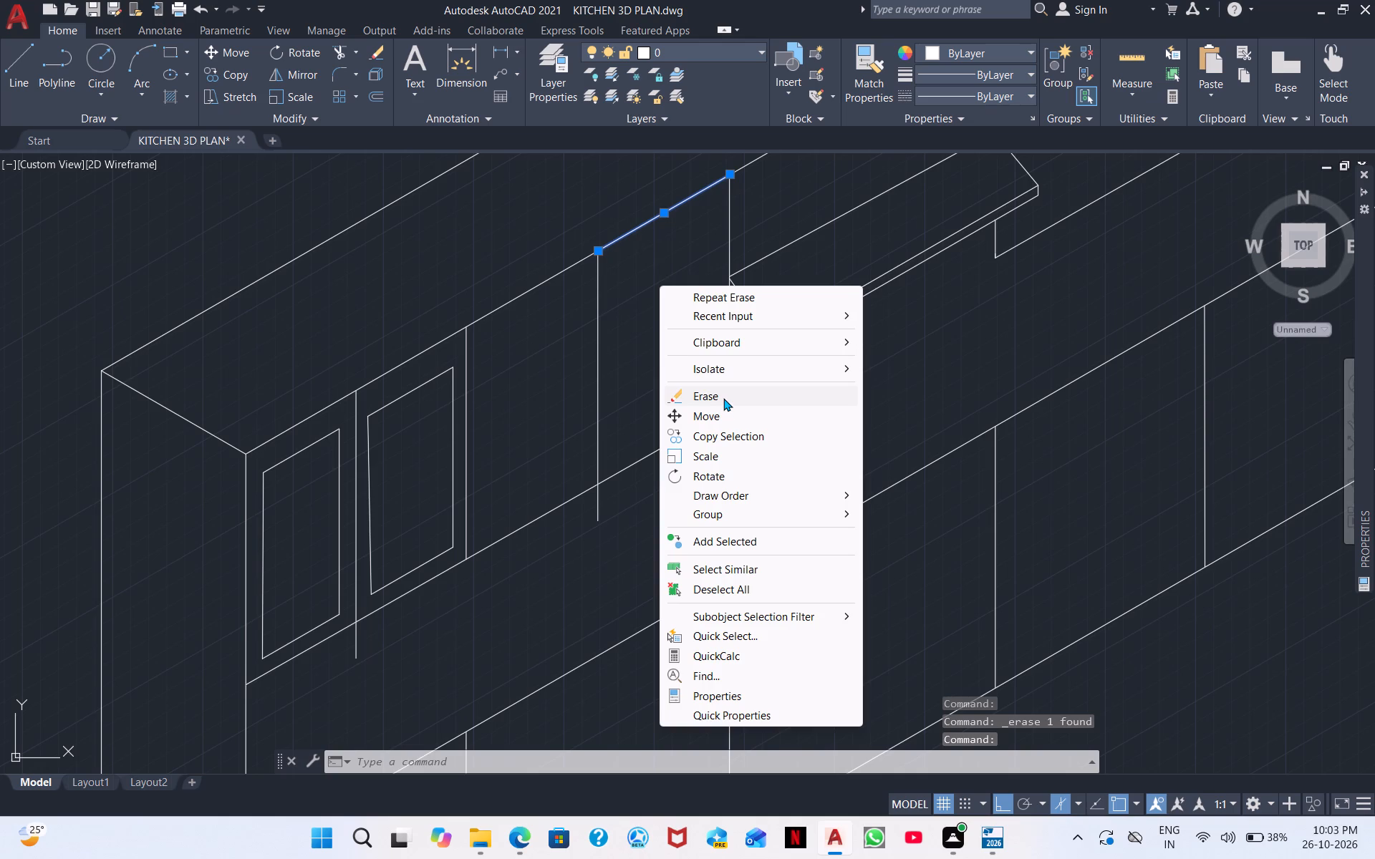
{"action": "left_click", "coordinate": [723, 391]}
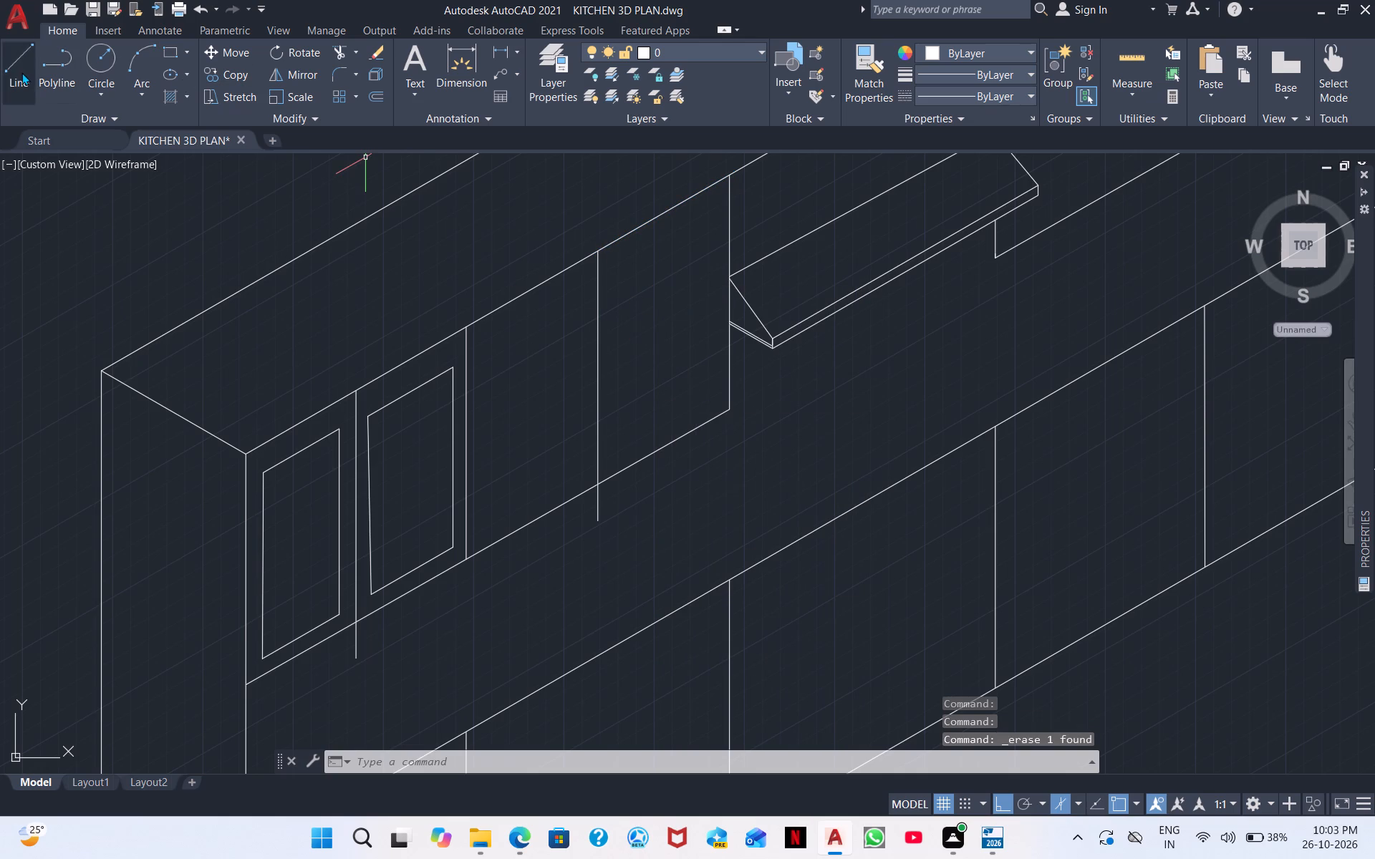
Draw a closed door panel outline, about 65 wide and 108 high, inset in the second cabinet's half nearest the sloped appliance.
{"action": "left_click", "coordinate": [21, 72]}
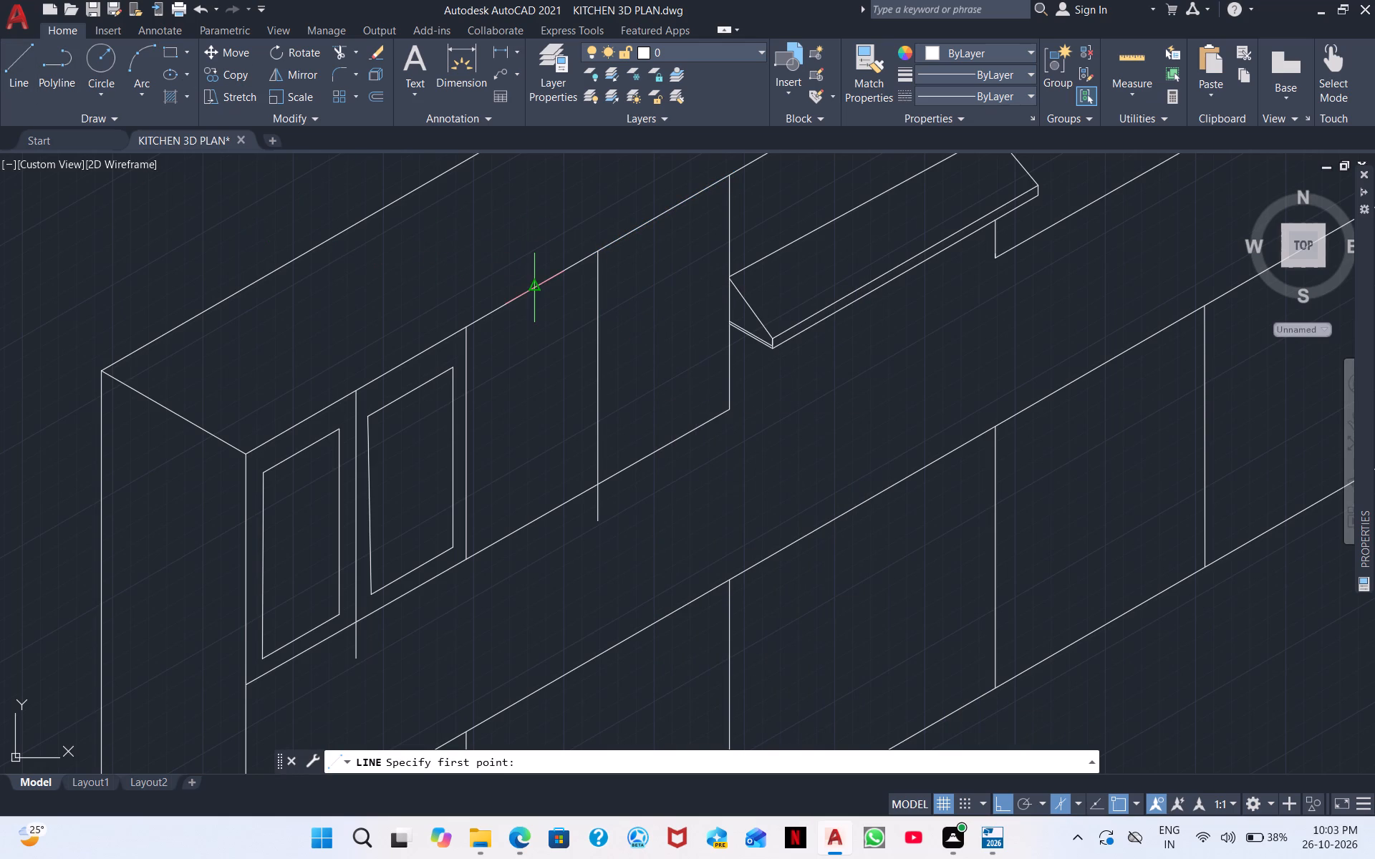
{"action": "scroll", "coordinate": [538, 288], "scroll_direction": "up", "scroll_amount": 1}
{"action": "middle_click_drag", "start_coordinate": [609, 333], "coordinate": [597, 433]}
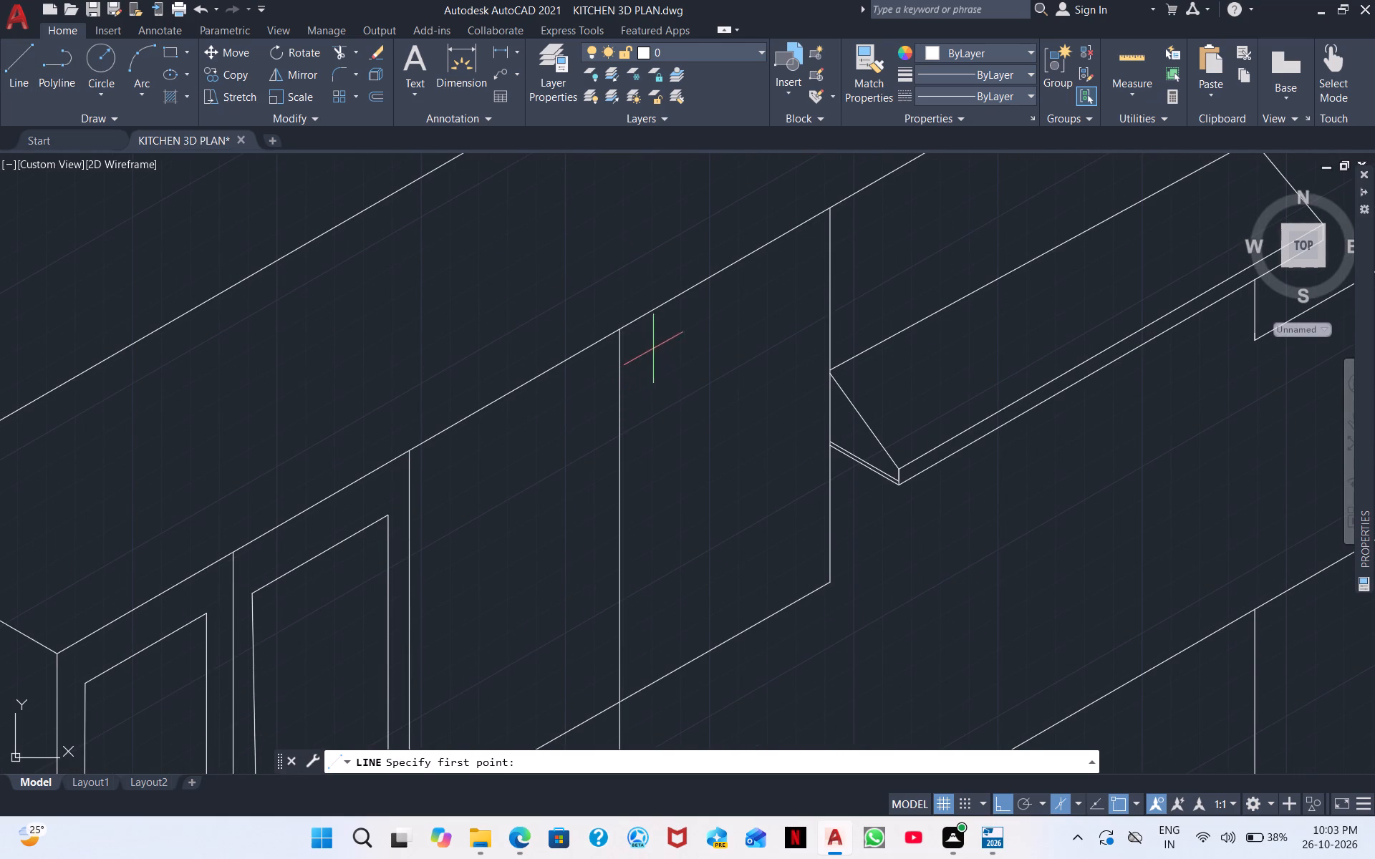
{"action": "left_click", "coordinate": [645, 364]}
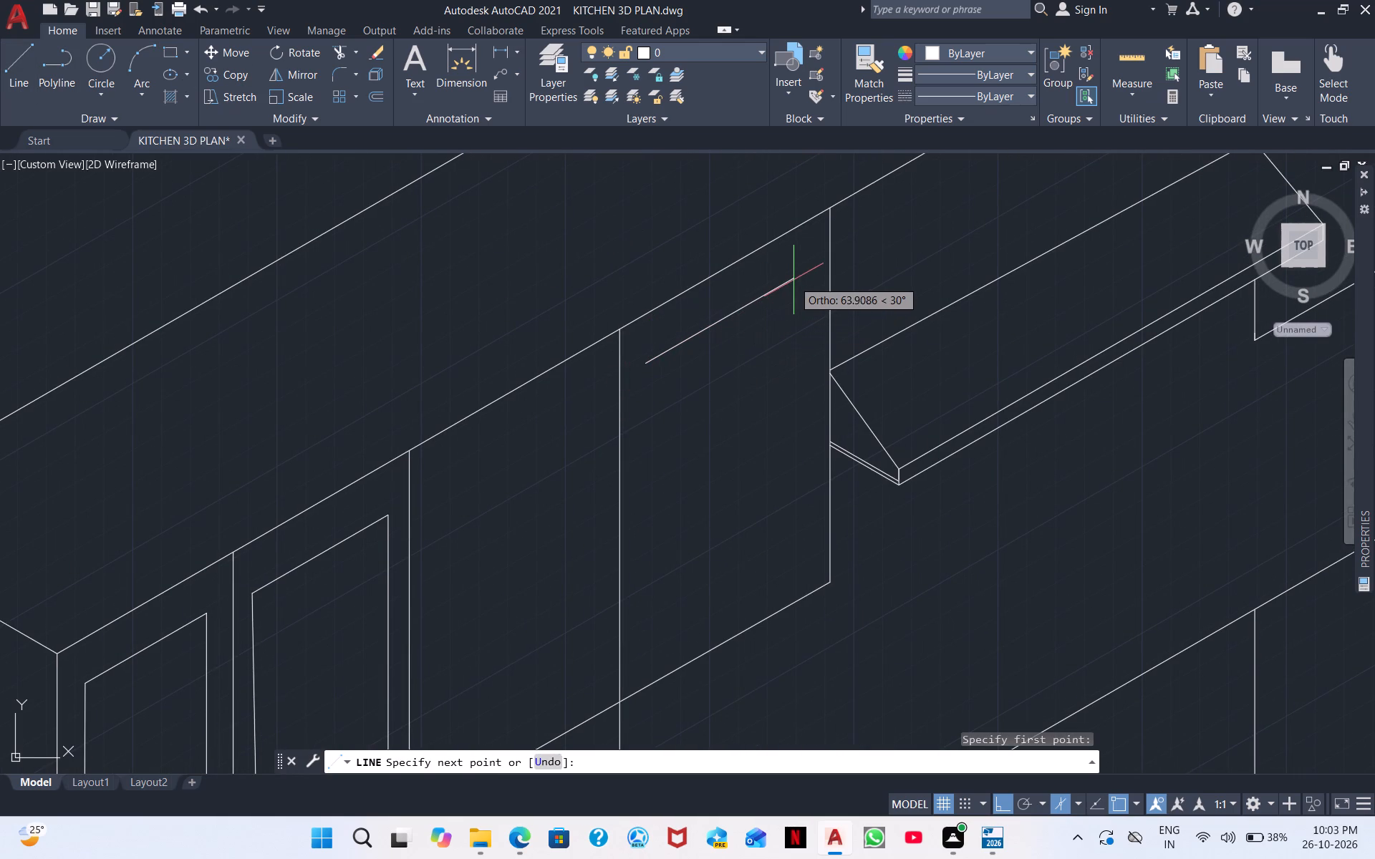
{"action": "left_click", "coordinate": [798, 276]}
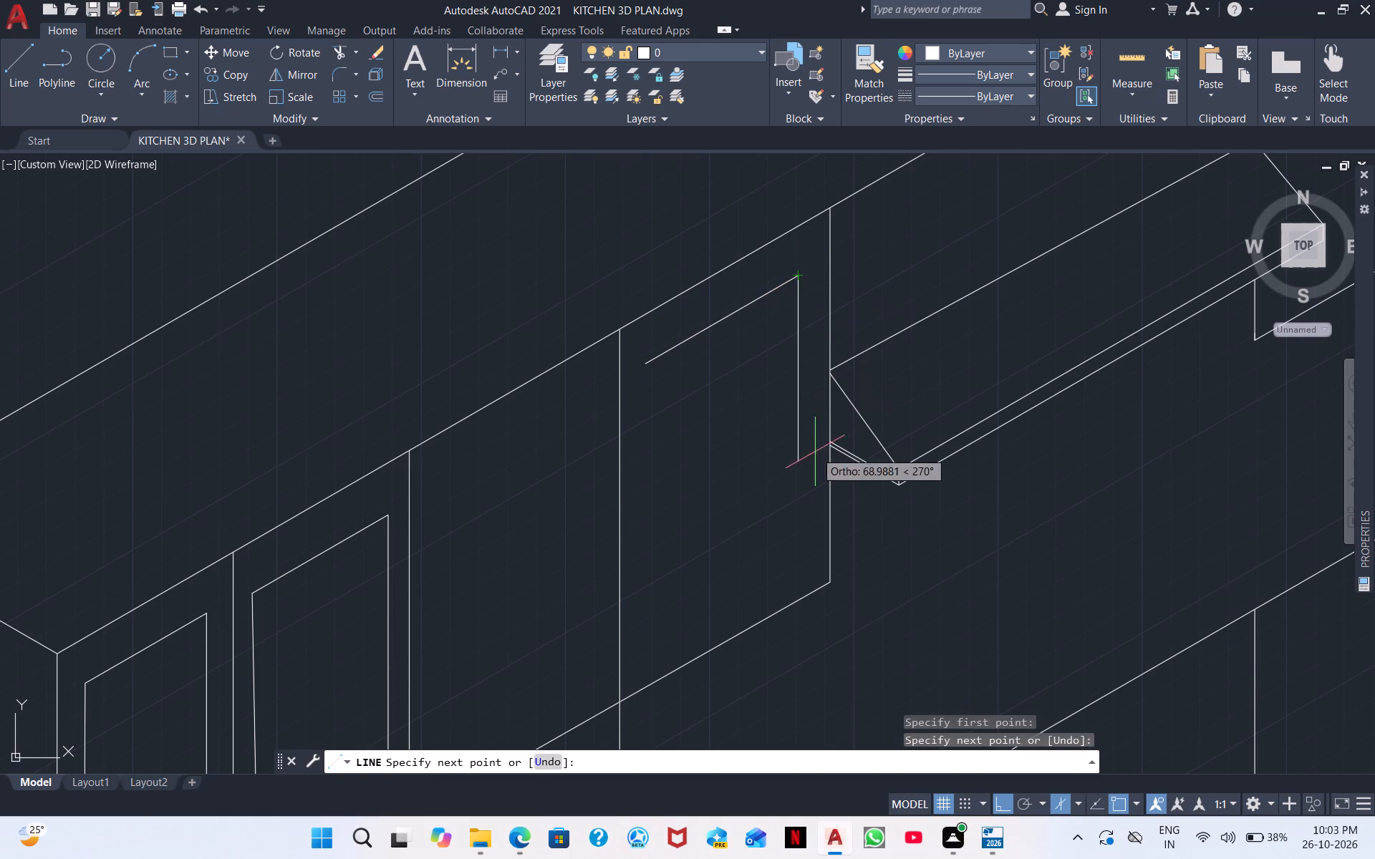
{"action": "left_click", "coordinate": [800, 565]}
{"action": "left_click_drag", "start_coordinate": [786, 569], "coordinate": [743, 580]}
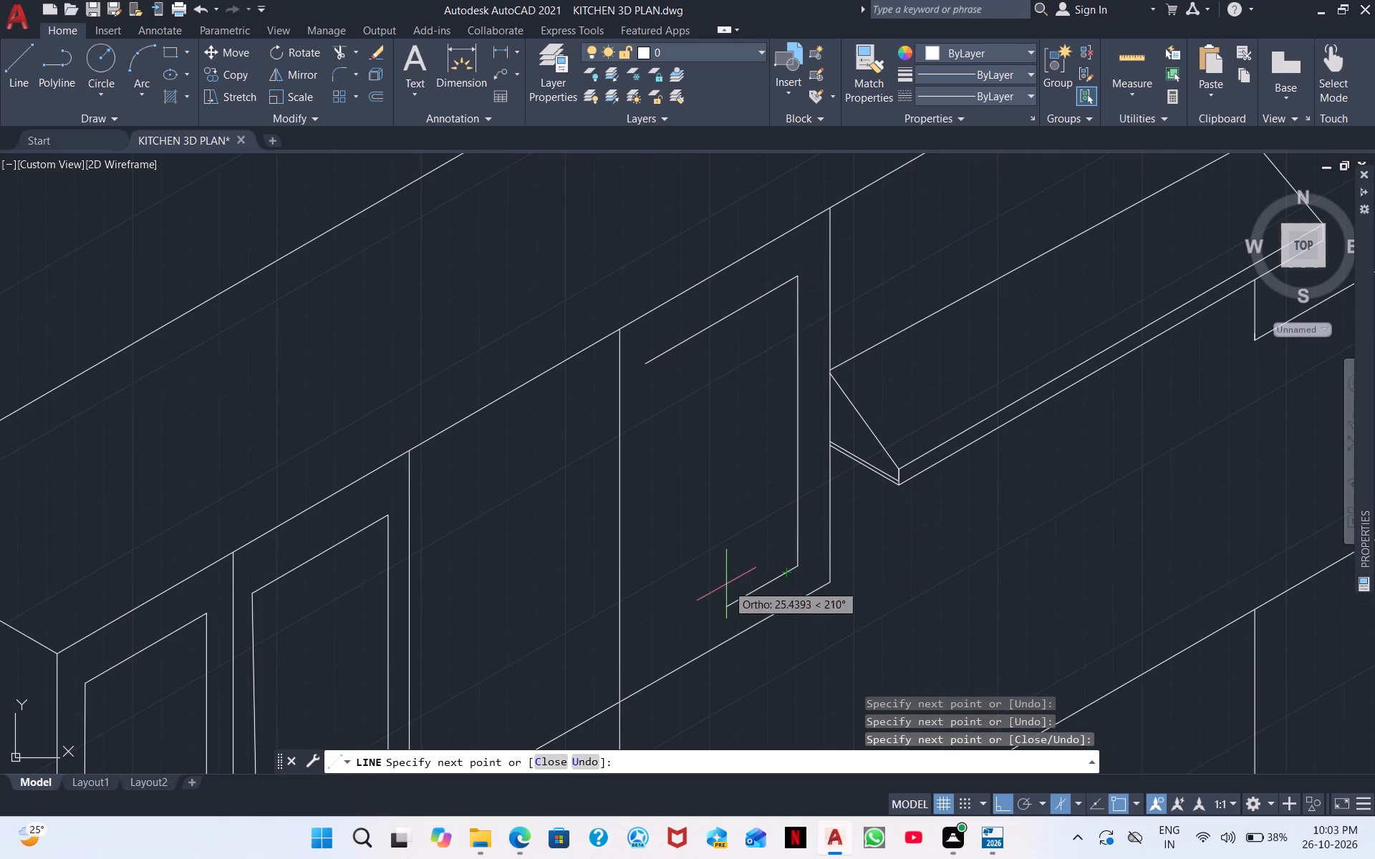
{"action": "left_click", "coordinate": [645, 653]}
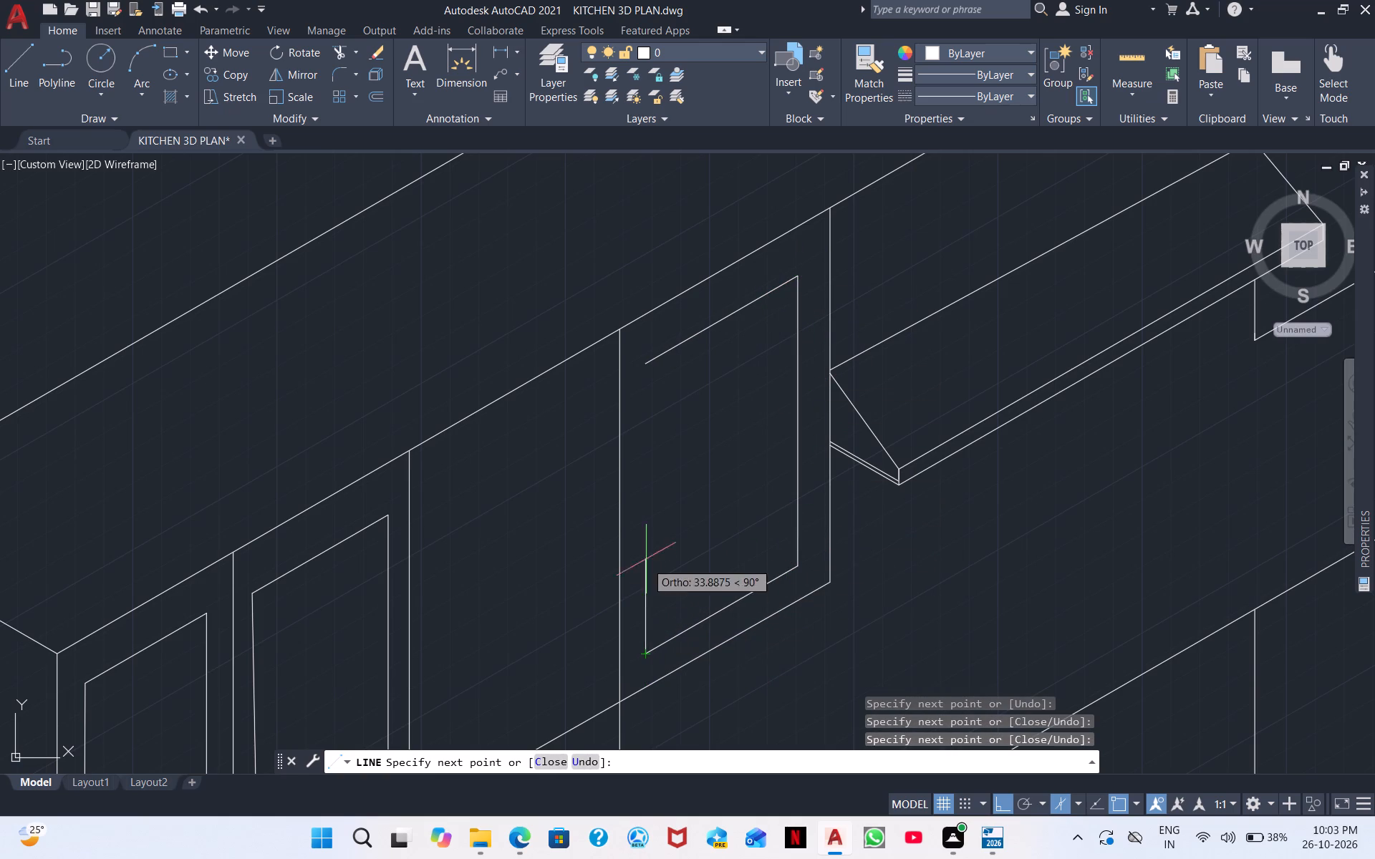
{"action": "left_click", "coordinate": [647, 366]}
{"action": "right_click", "coordinate": [698, 422]}
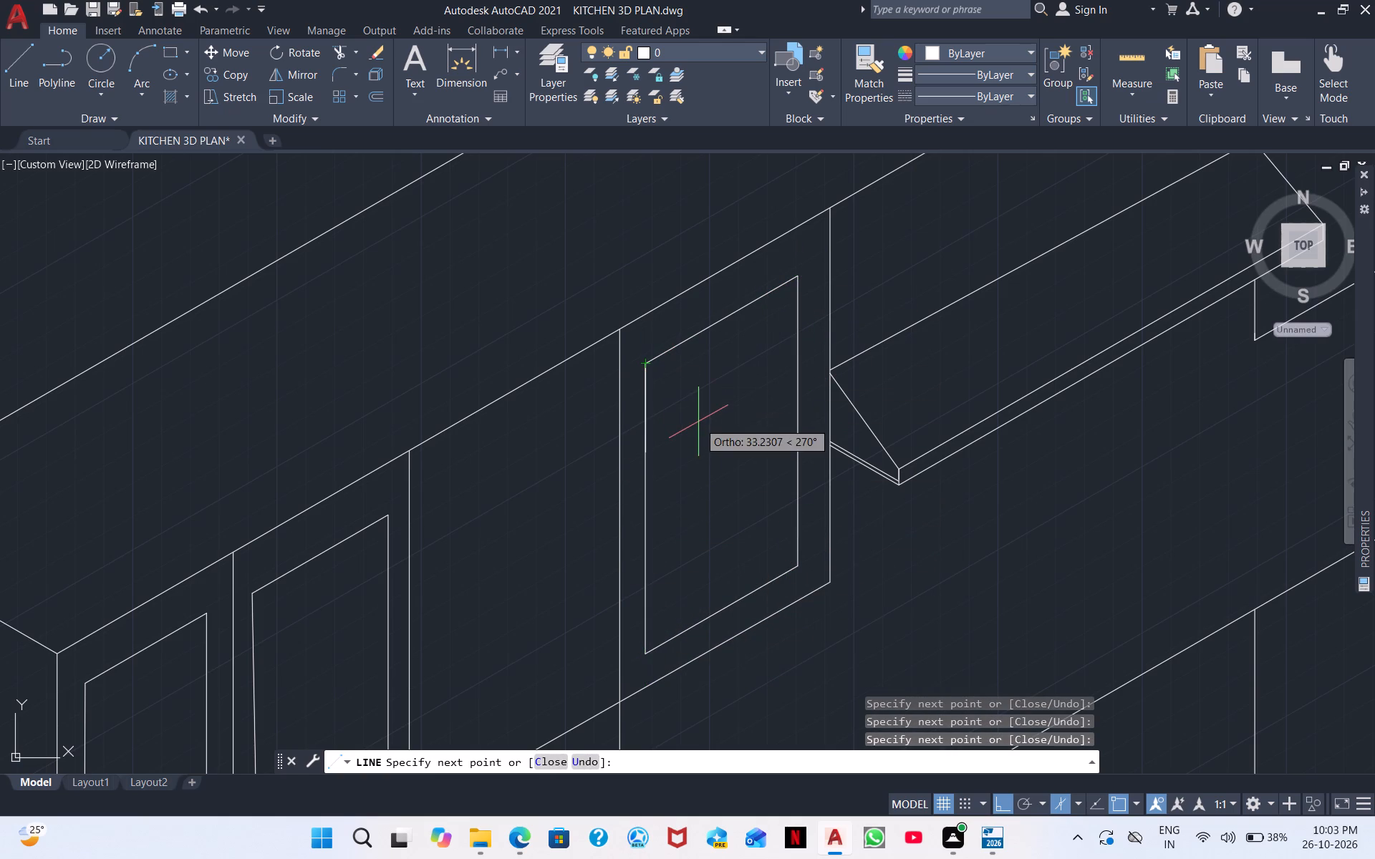
{"action": "left_click", "coordinate": [751, 439]}
Draw a closed door panel outline, about 65 wide and 104 high, inset in the second cabinet's other half, beside the end cabinet.
{"action": "middle_click_drag", "start_coordinate": [707, 455], "coordinate": [807, 392]}
{"action": "right_click", "coordinate": [807, 392]}
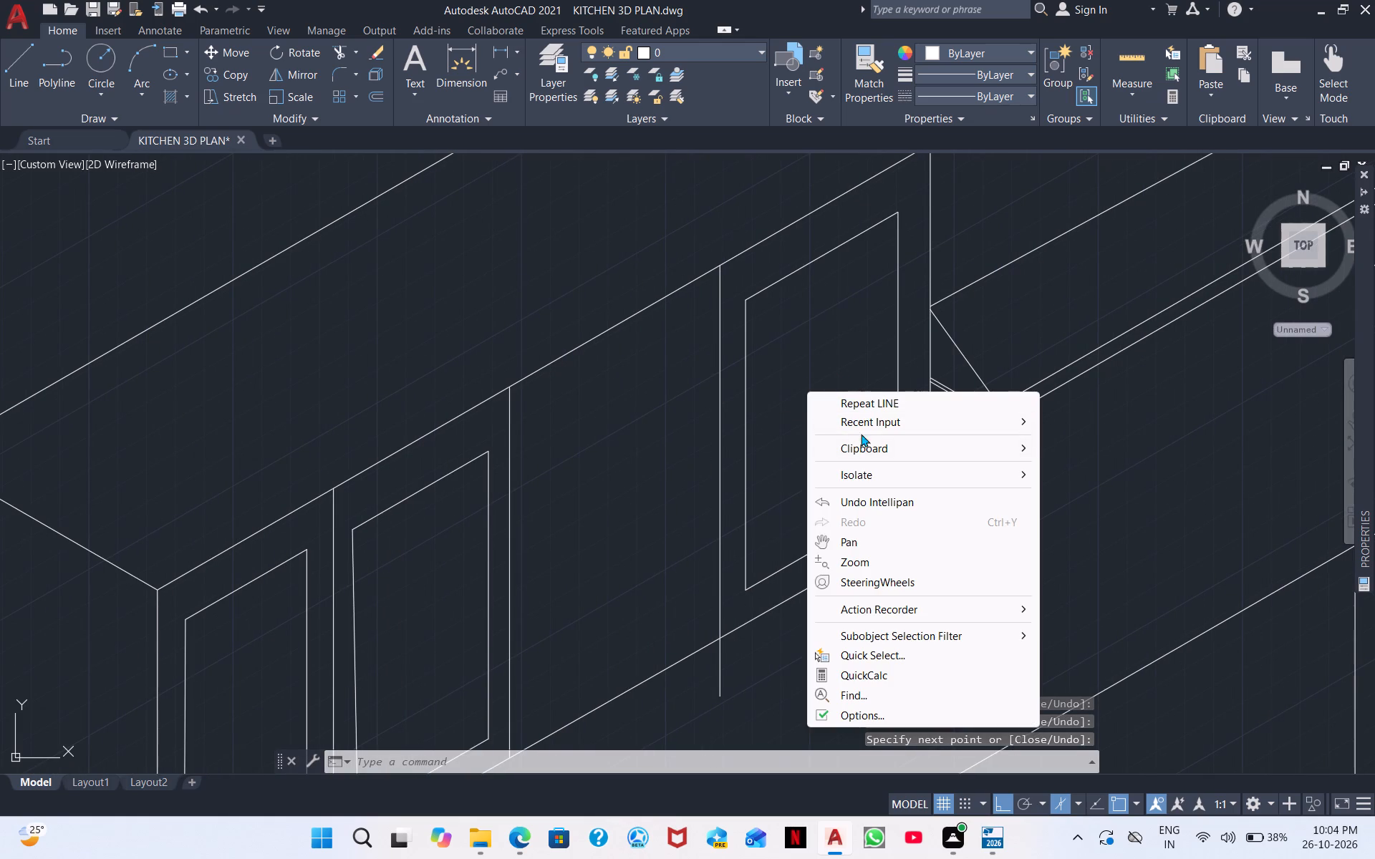
{"action": "left_click", "coordinate": [876, 398]}
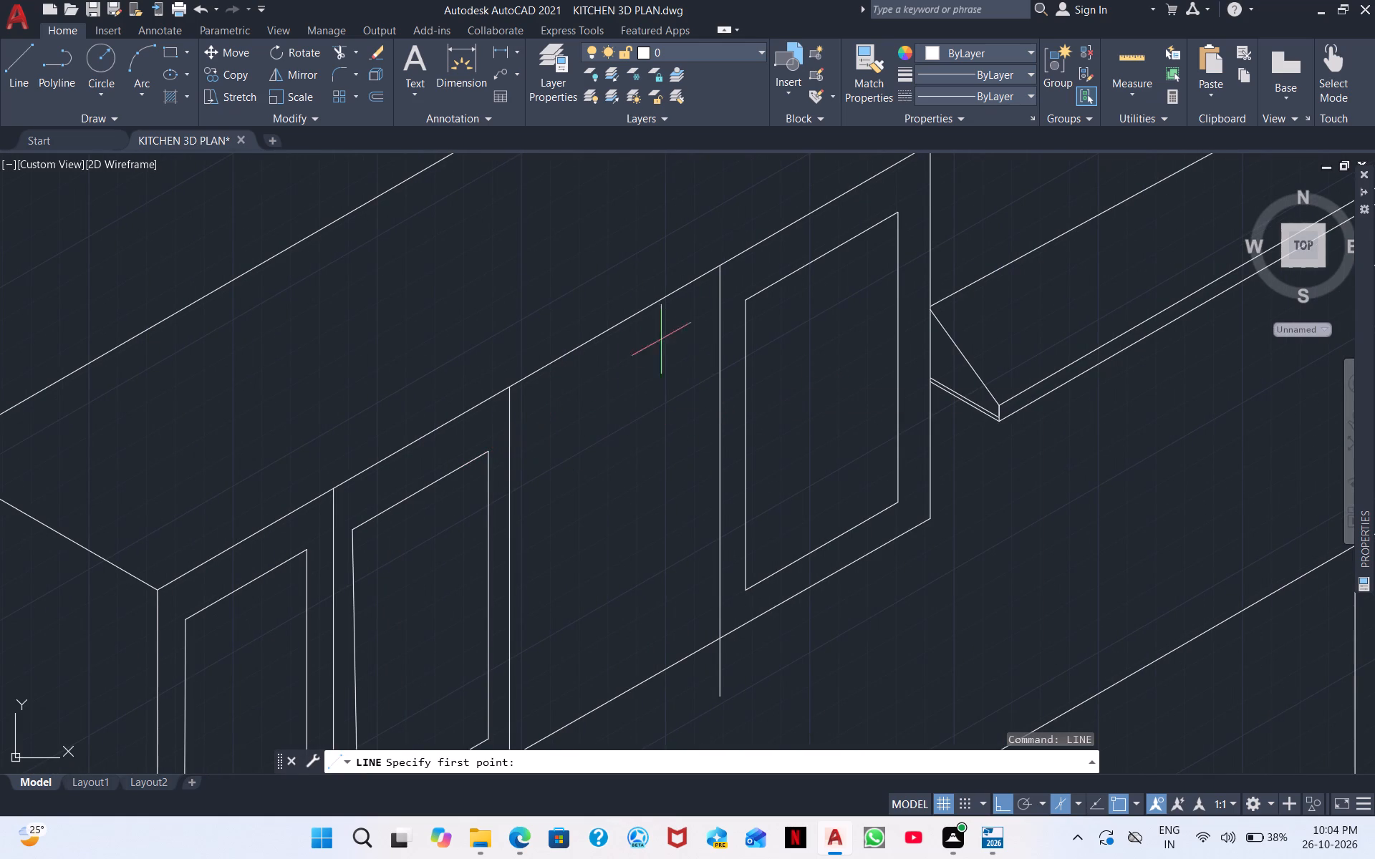
{"action": "left_click", "coordinate": [538, 425]}
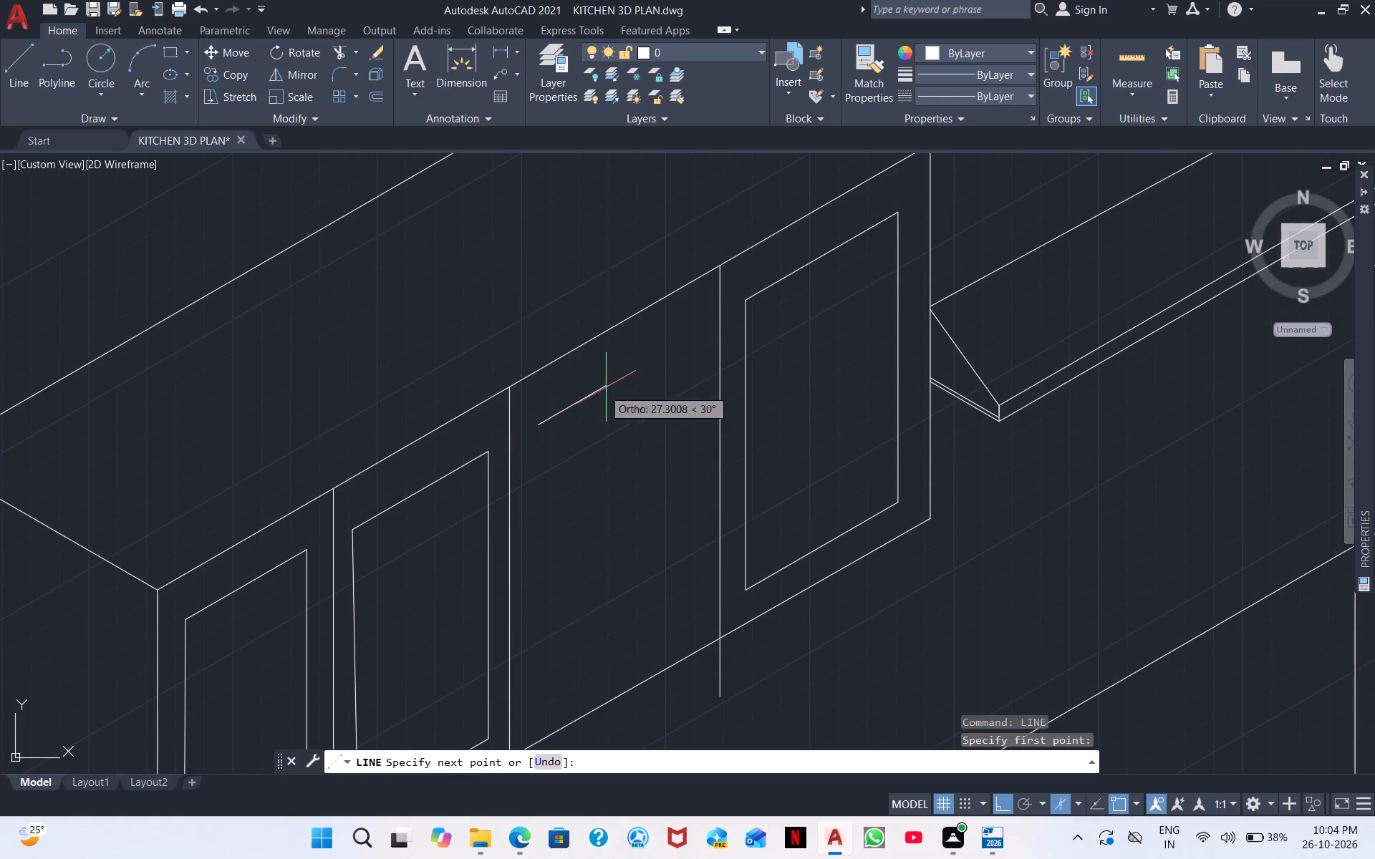
{"action": "left_click", "coordinate": [689, 336]}
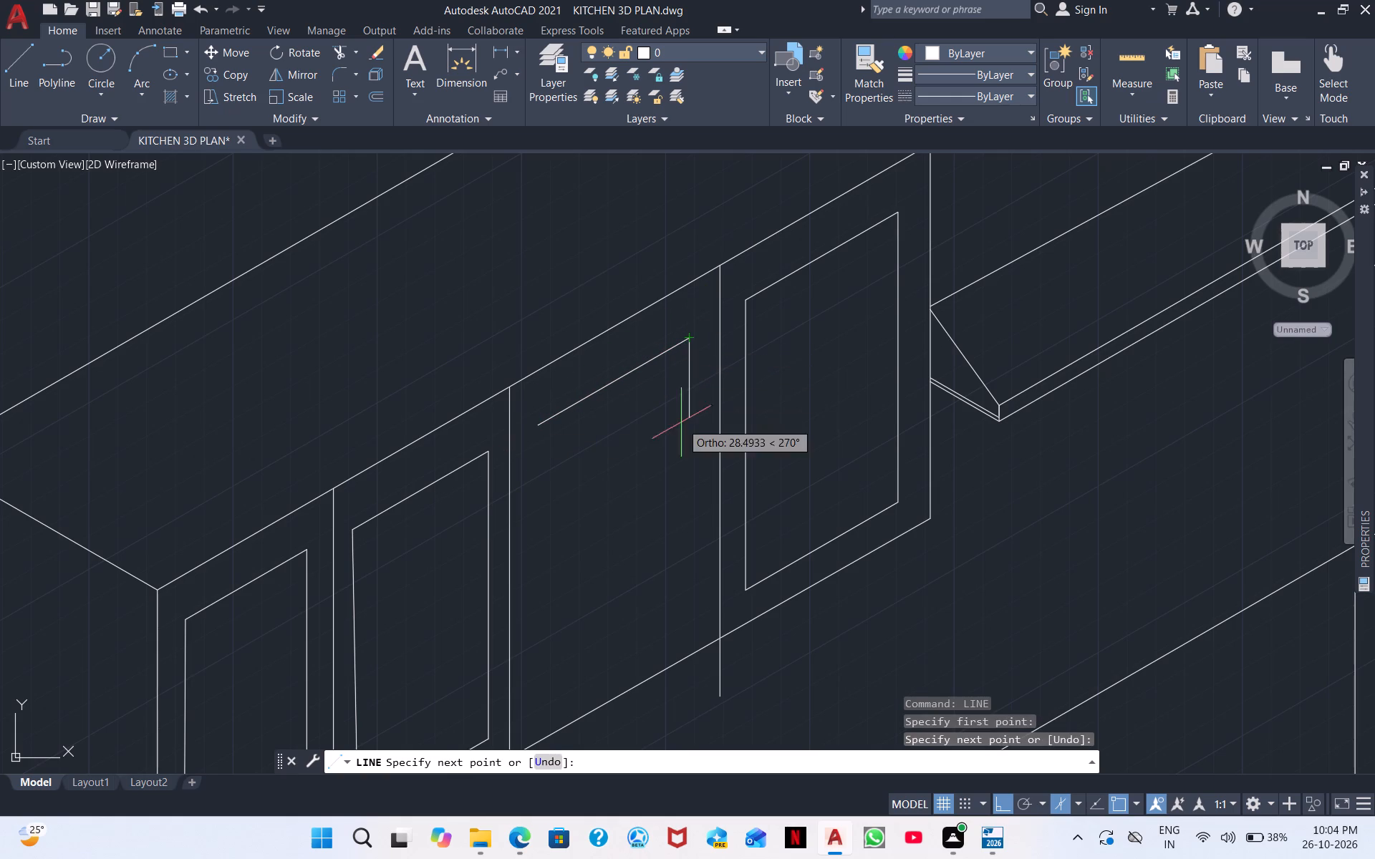
{"action": "left_click", "coordinate": [685, 618]}
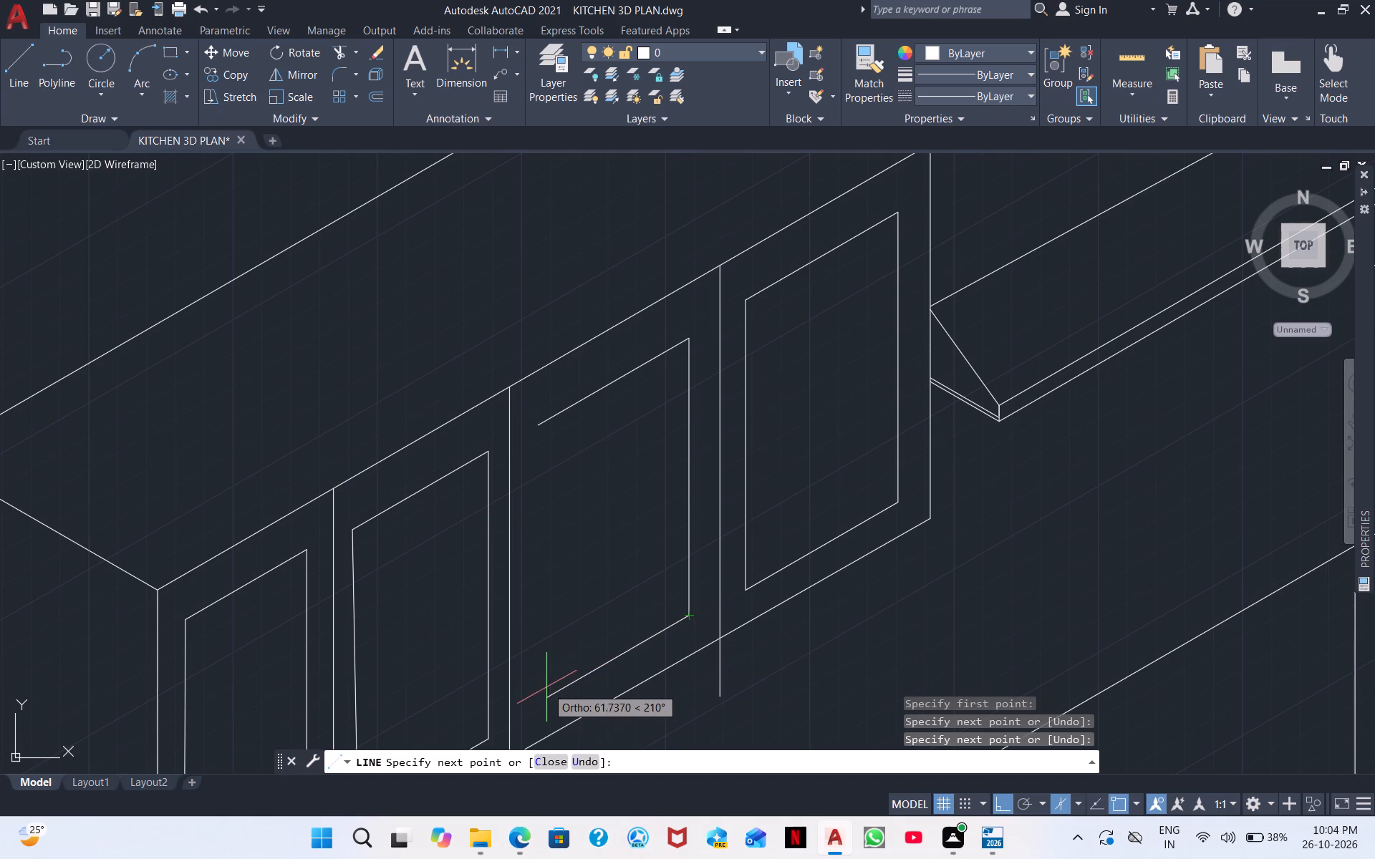
{"action": "left_click", "coordinate": [542, 690]}
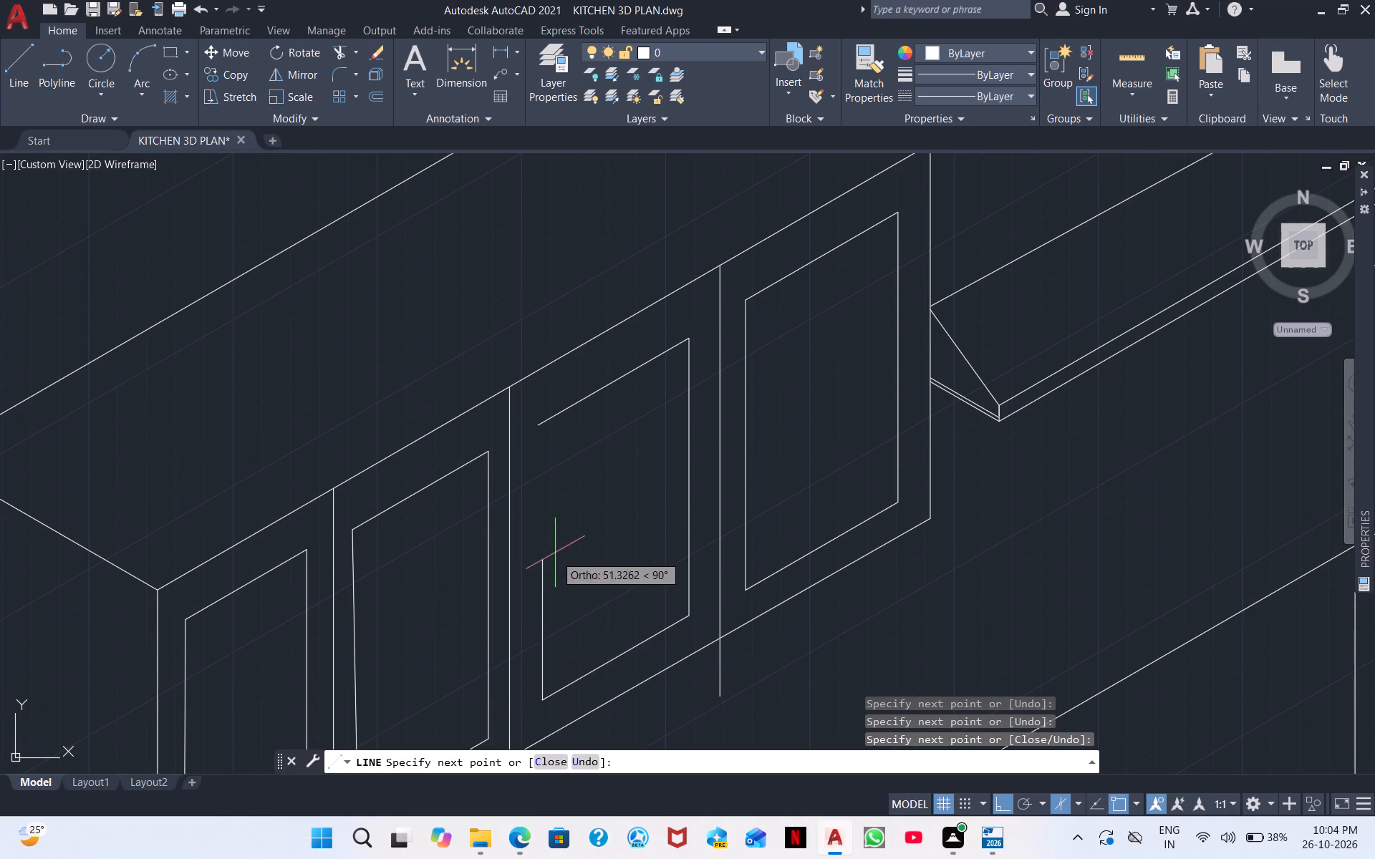
{"action": "left_click", "coordinate": [539, 432]}
{"action": "right_click", "coordinate": [623, 475]}
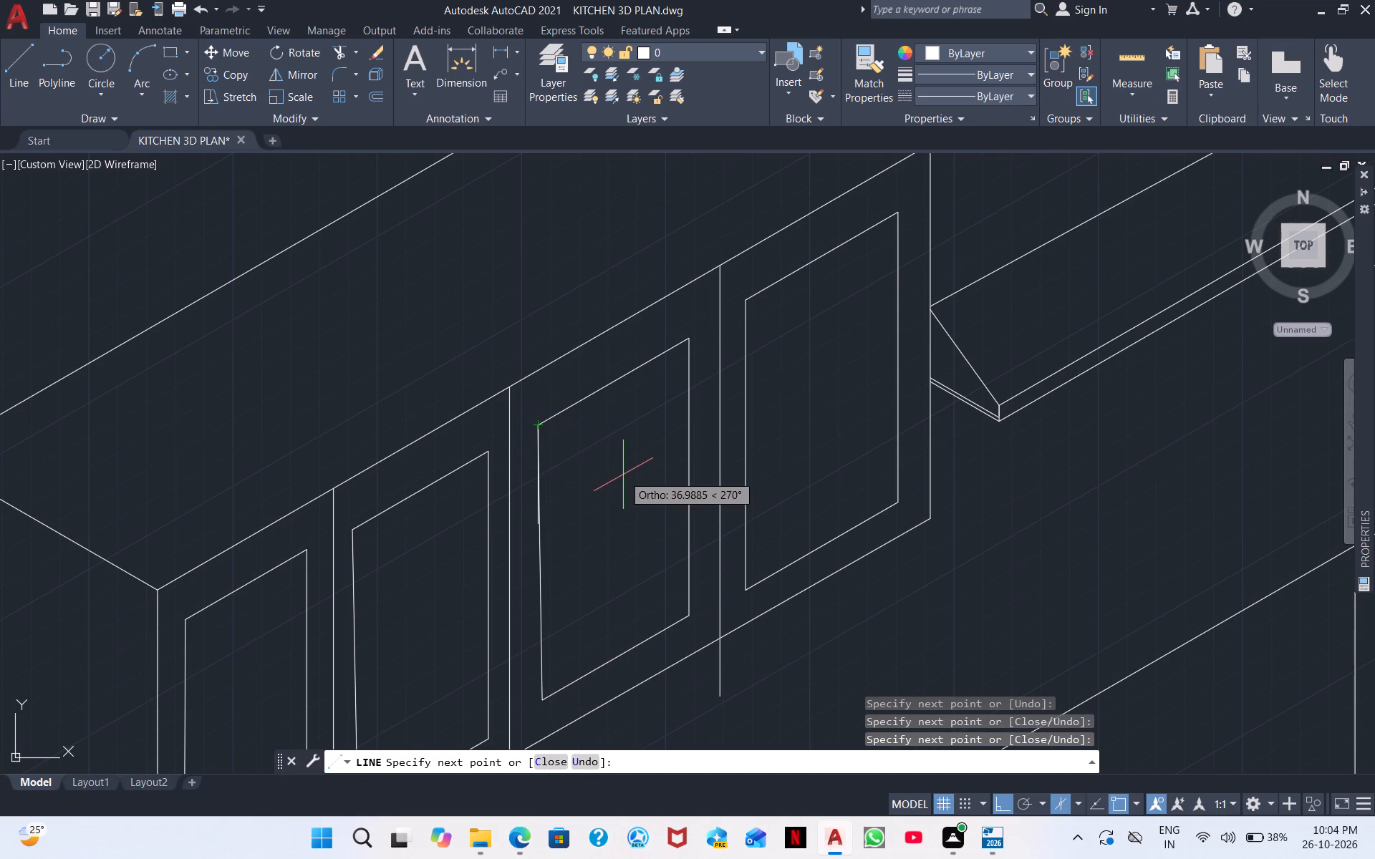
{"action": "left_click", "coordinate": [682, 488]}
Trace the top front edge above the sloped appliance with a guide line, then draw a vertical divider from its midpoint down to the appliance.
{"action": "scroll", "coordinate": [688, 484], "scroll_direction": "down", "scroll_amount": 2}
{"action": "middle_click_drag", "start_coordinate": [804, 453], "coordinate": [582, 430]}
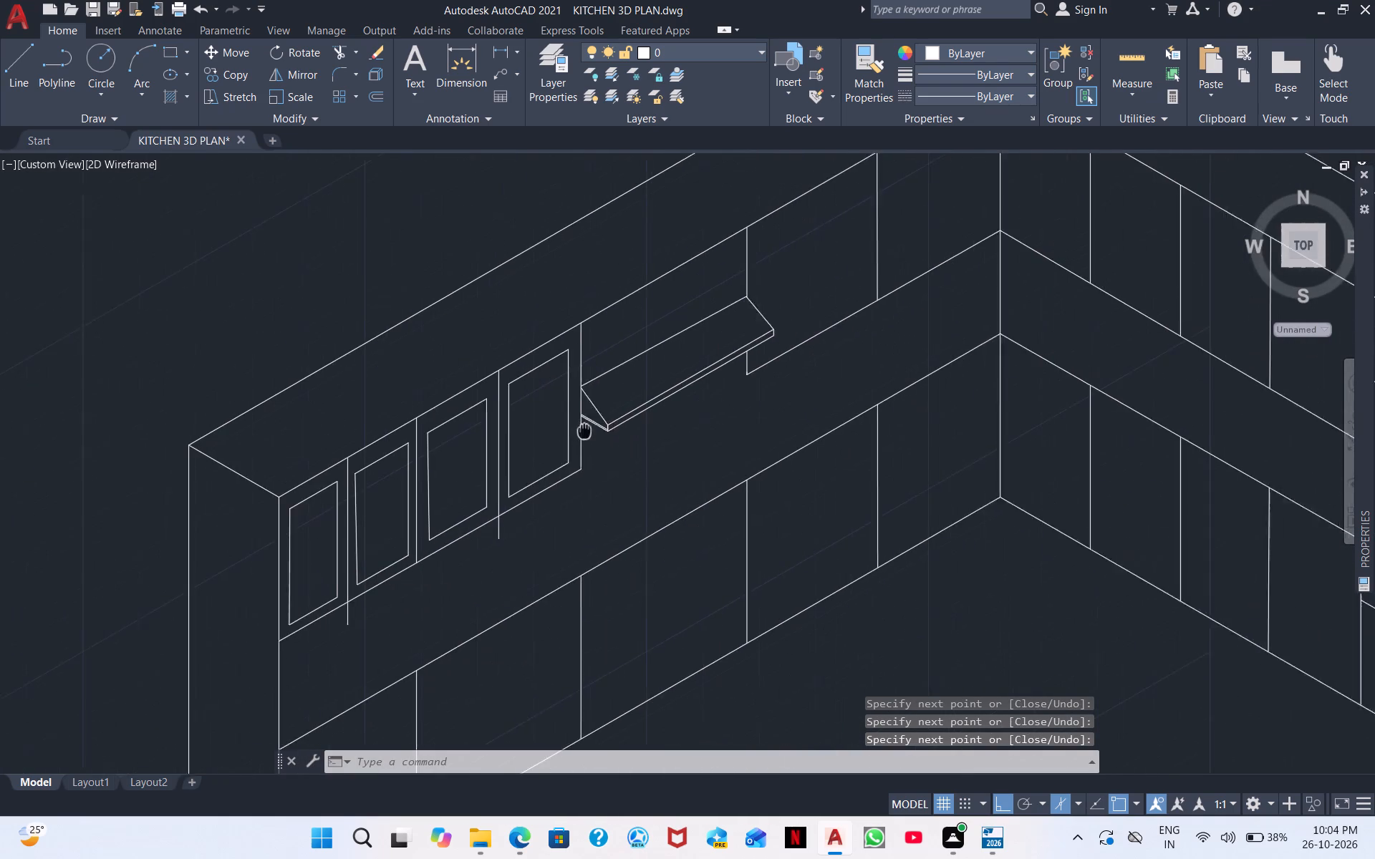
{"action": "middle_click_drag", "start_coordinate": [582, 430], "coordinate": [564, 433]}
{"action": "middle_click_drag", "start_coordinate": [703, 348], "coordinate": [539, 497]}
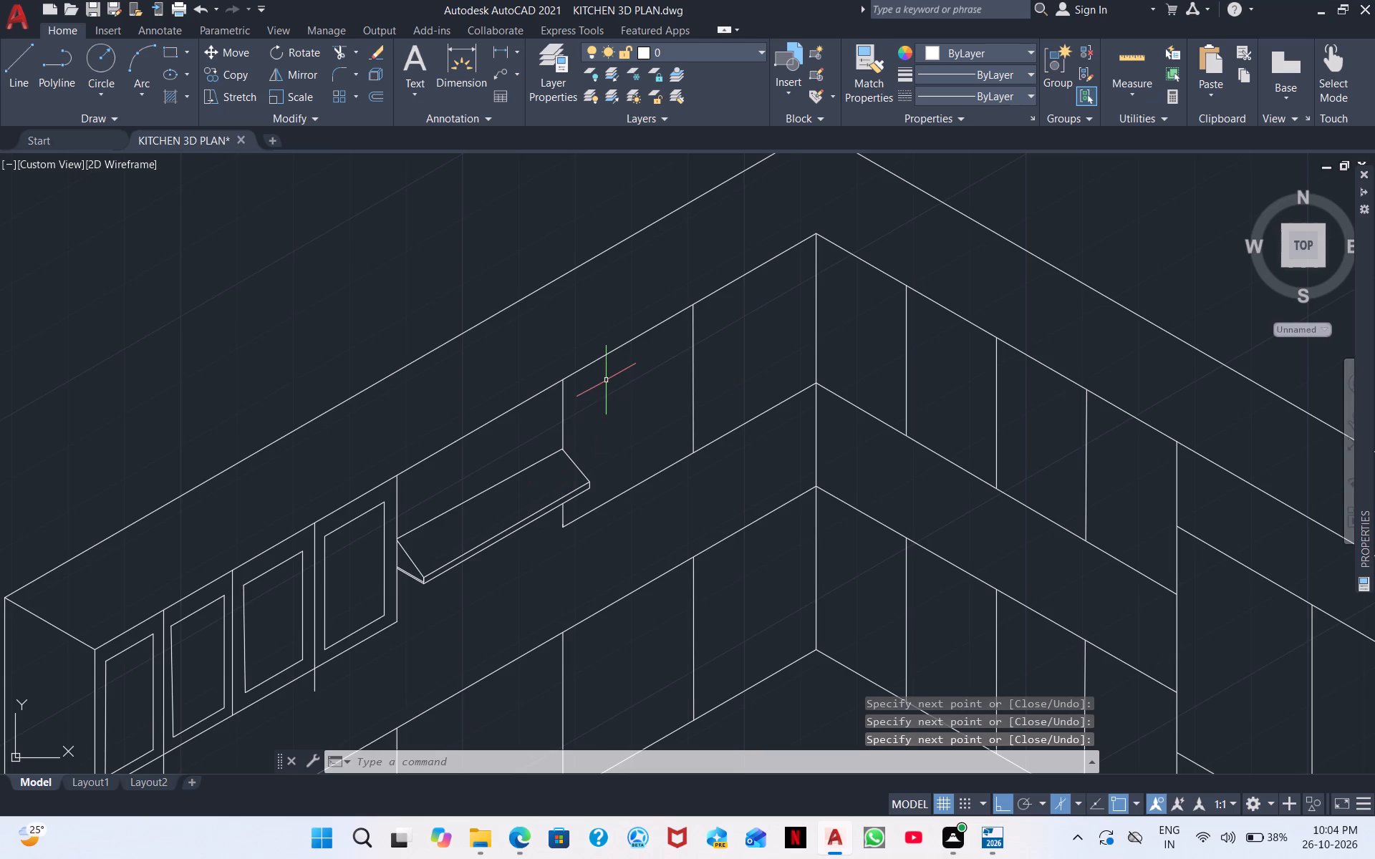
{"action": "scroll", "coordinate": [606, 380], "scroll_direction": "up", "scroll_amount": 2}
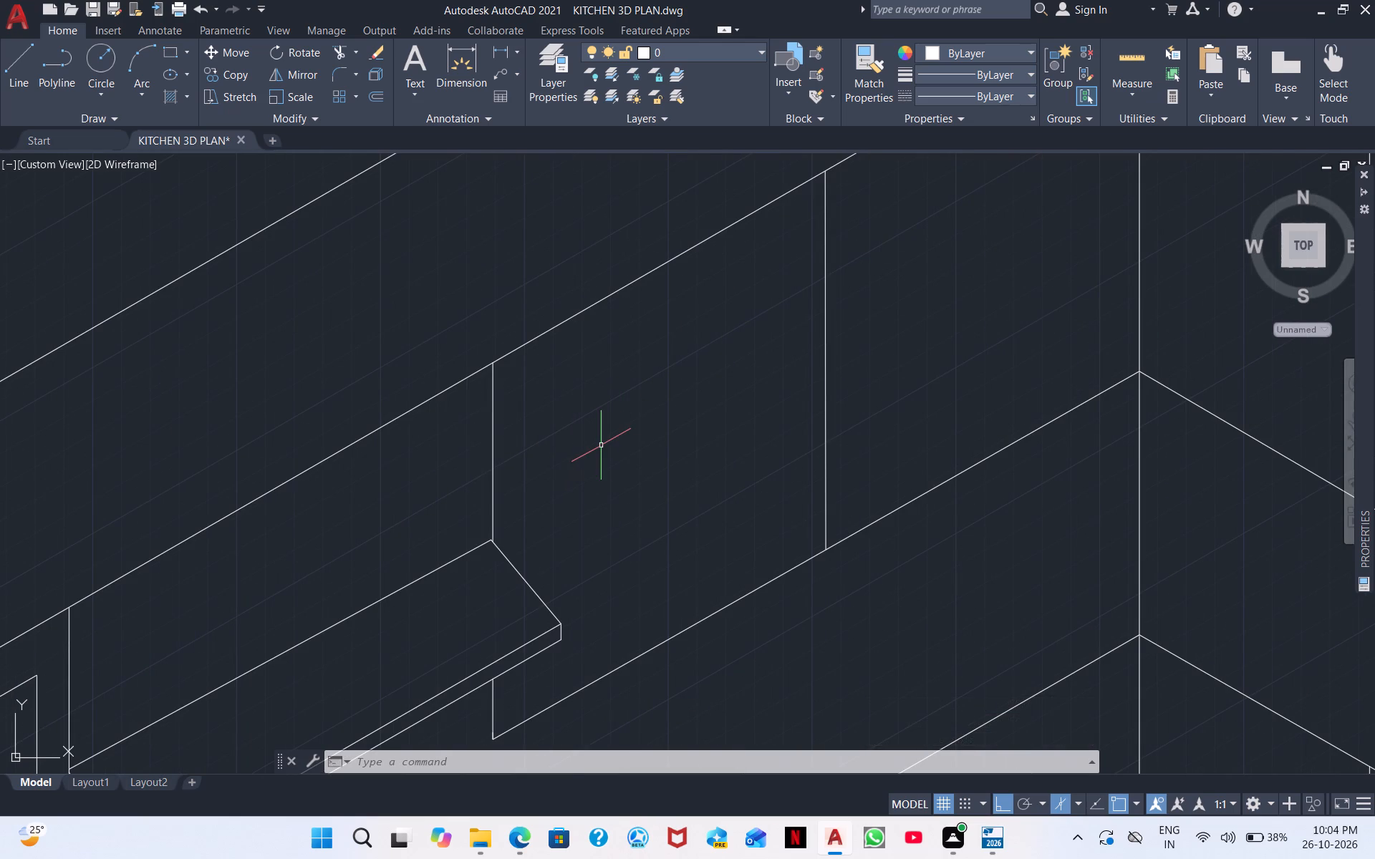
{"action": "middle_click_drag", "start_coordinate": [574, 451], "coordinate": [851, 273]}
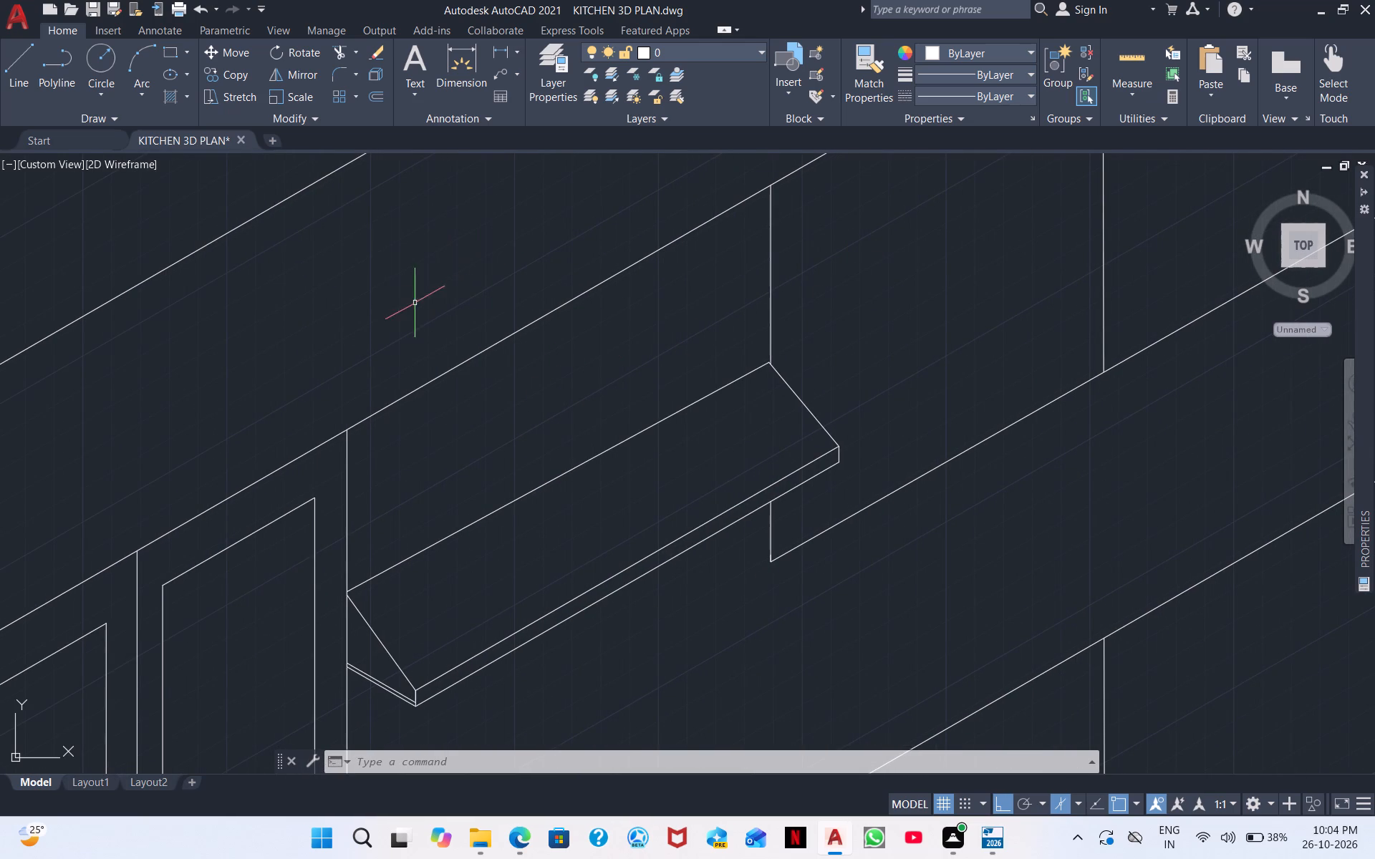
{"action": "scroll", "coordinate": [350, 206], "scroll_direction": "down", "scroll_amount": 1}
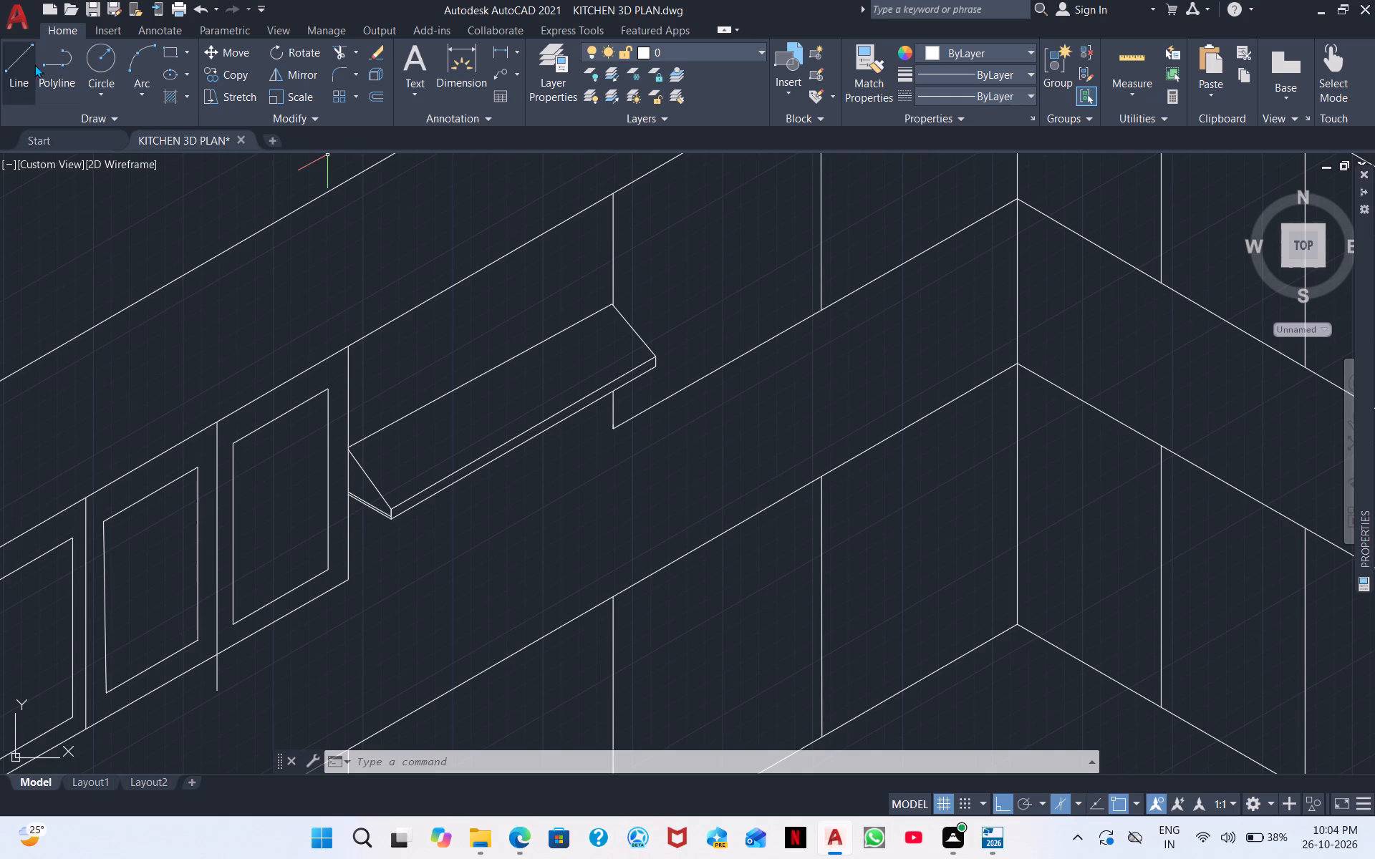
{"action": "left_click", "coordinate": [19, 64]}
{"action": "left_click", "coordinate": [346, 342]}
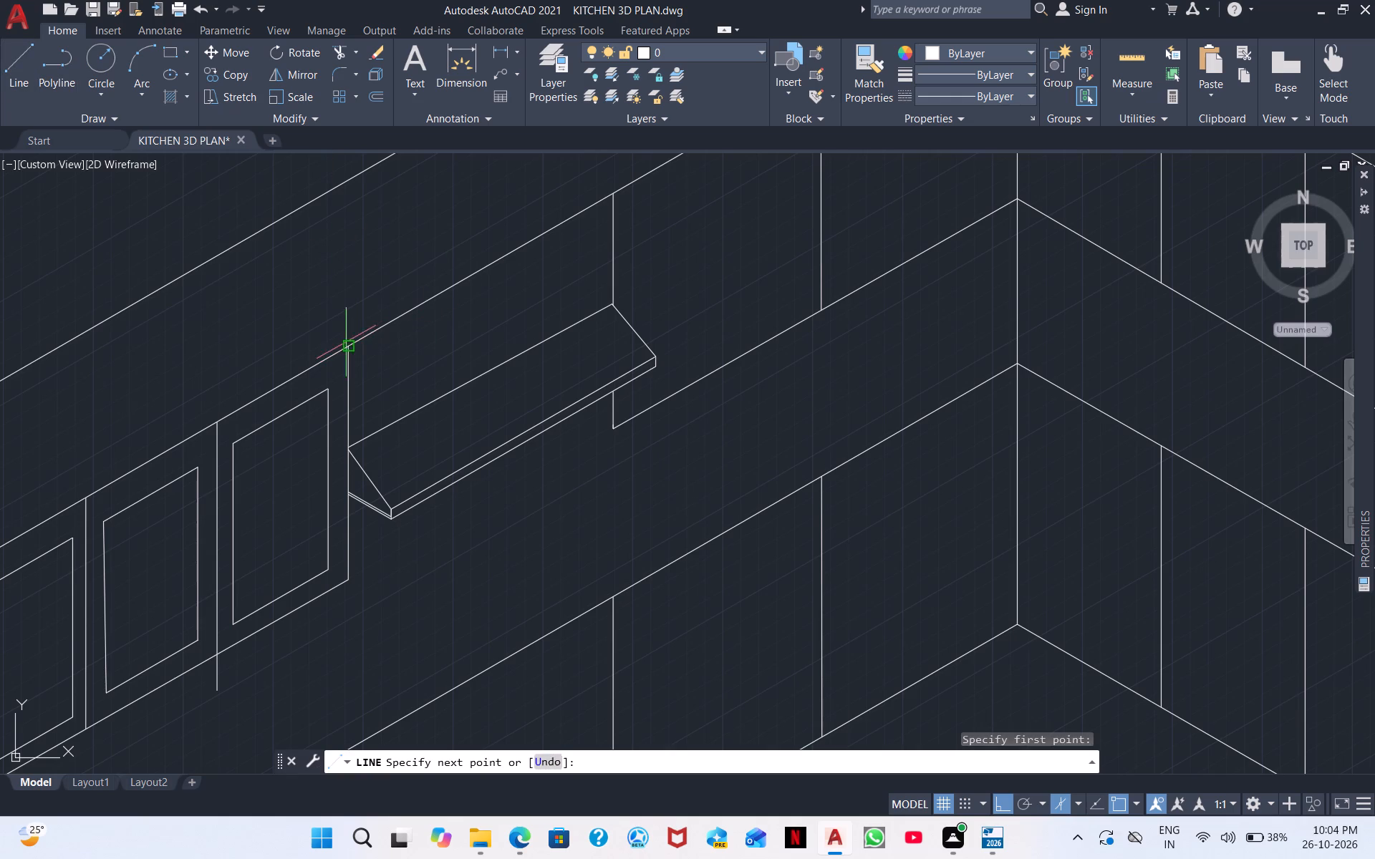
{"action": "left_click", "coordinate": [615, 197]}
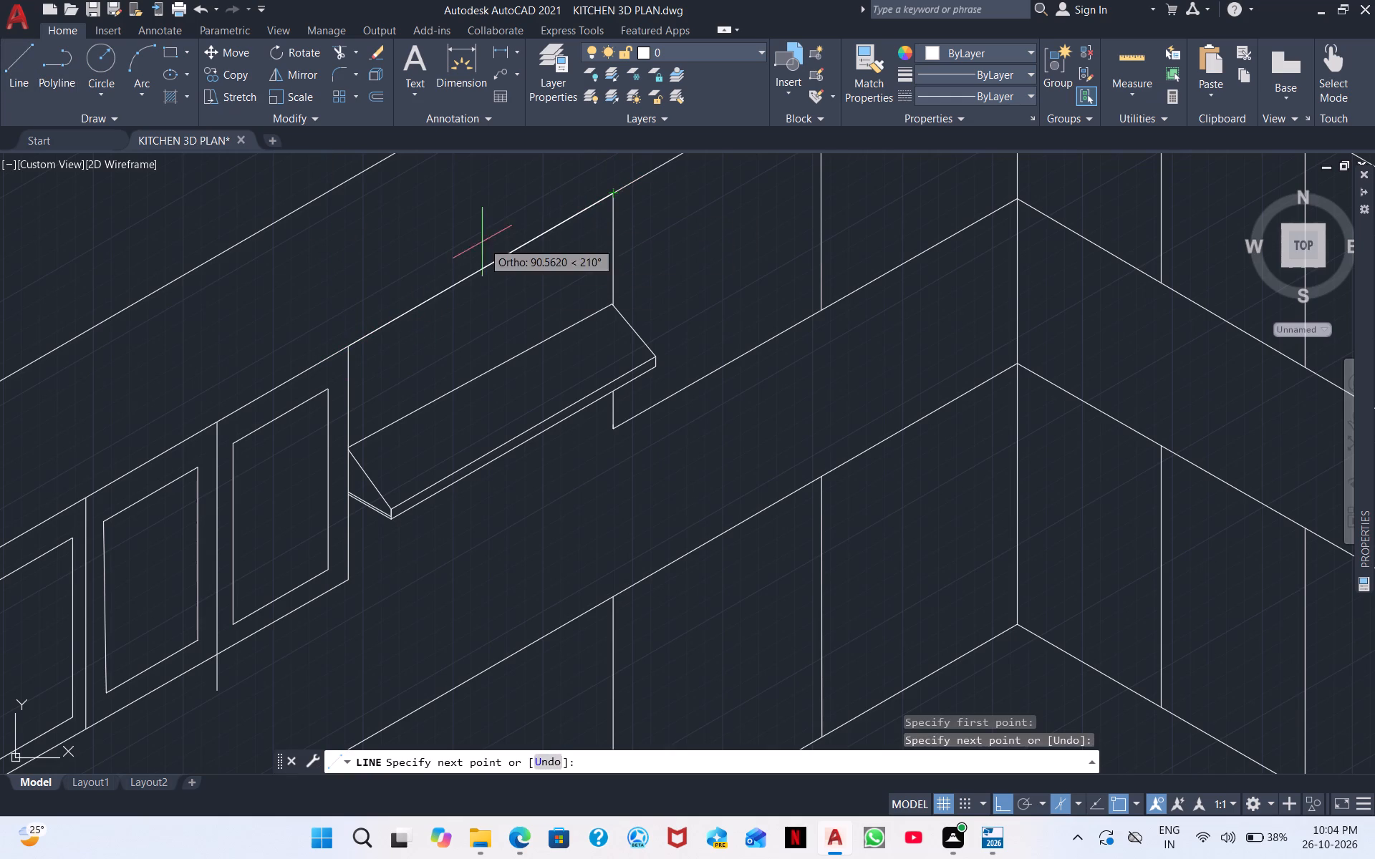
{"action": "left_click", "coordinate": [478, 270]}
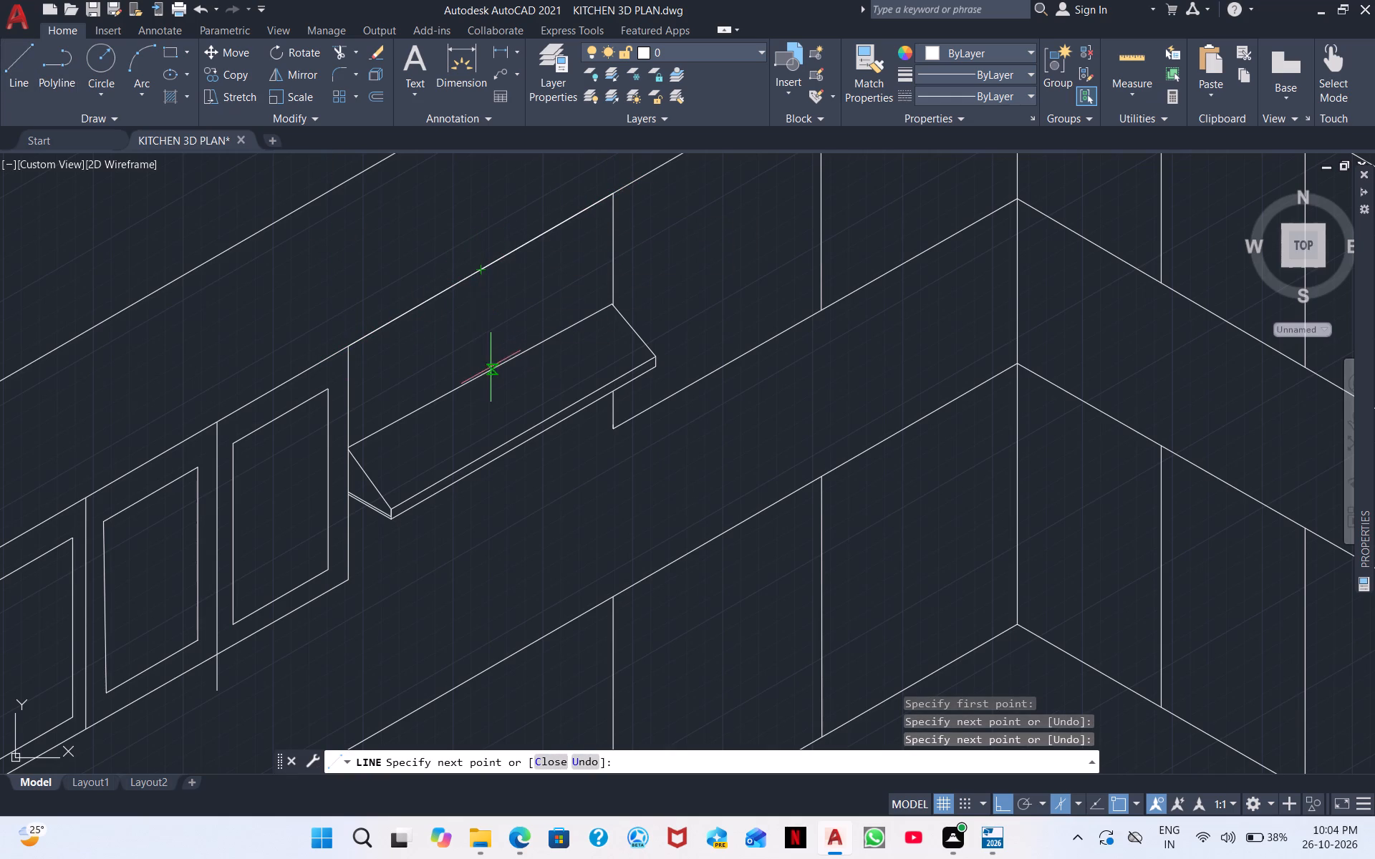
{"action": "left_click", "coordinate": [485, 375]}
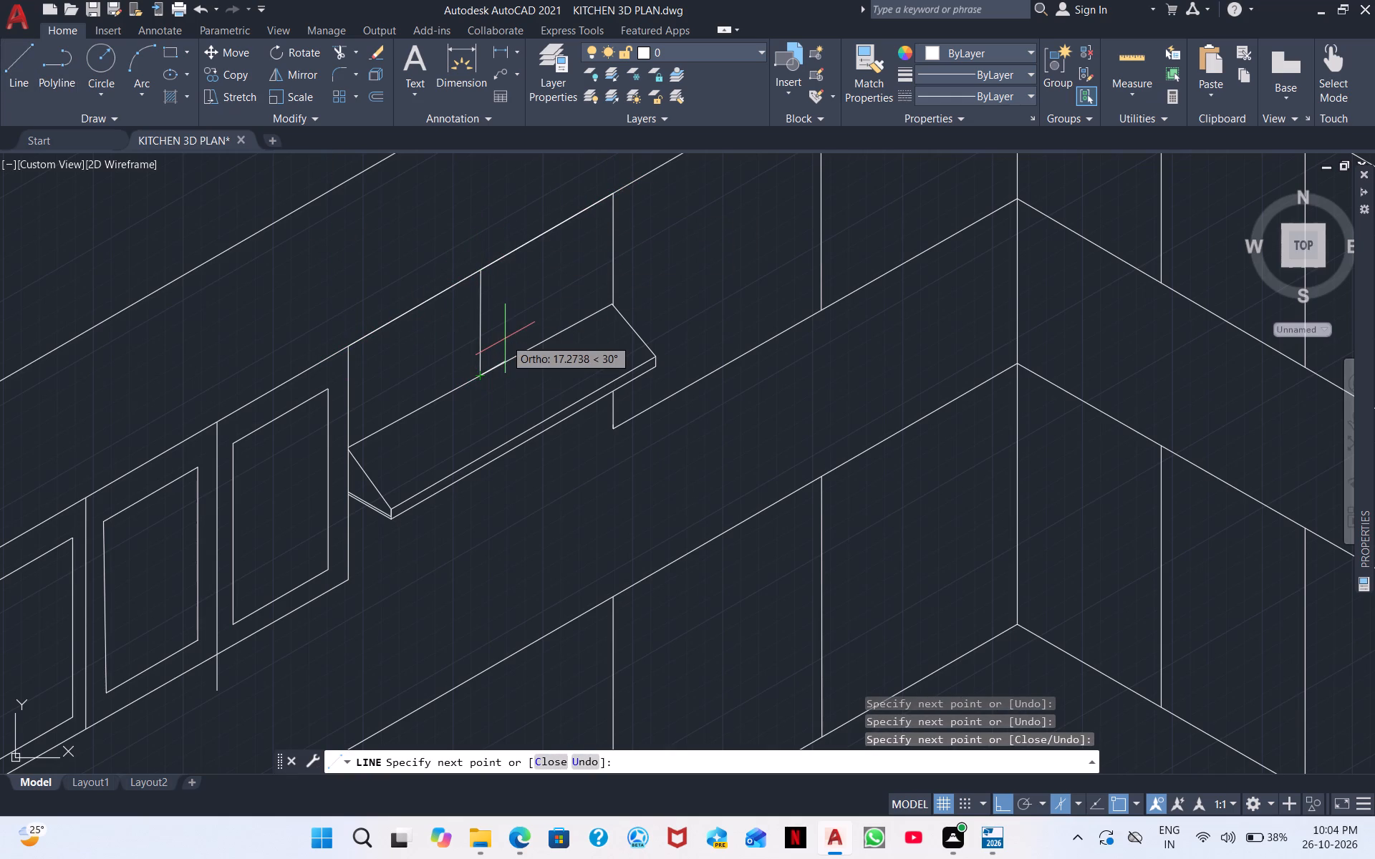
{"action": "key", "text": "Escape"}
Draw the top edge and inner side of an inset door panel above the sloped appliance, in the half nearest the panelled cabinets.
{"action": "scroll", "coordinate": [508, 329], "scroll_direction": "up", "scroll_amount": 1}
{"action": "right_click", "coordinate": [508, 329]}
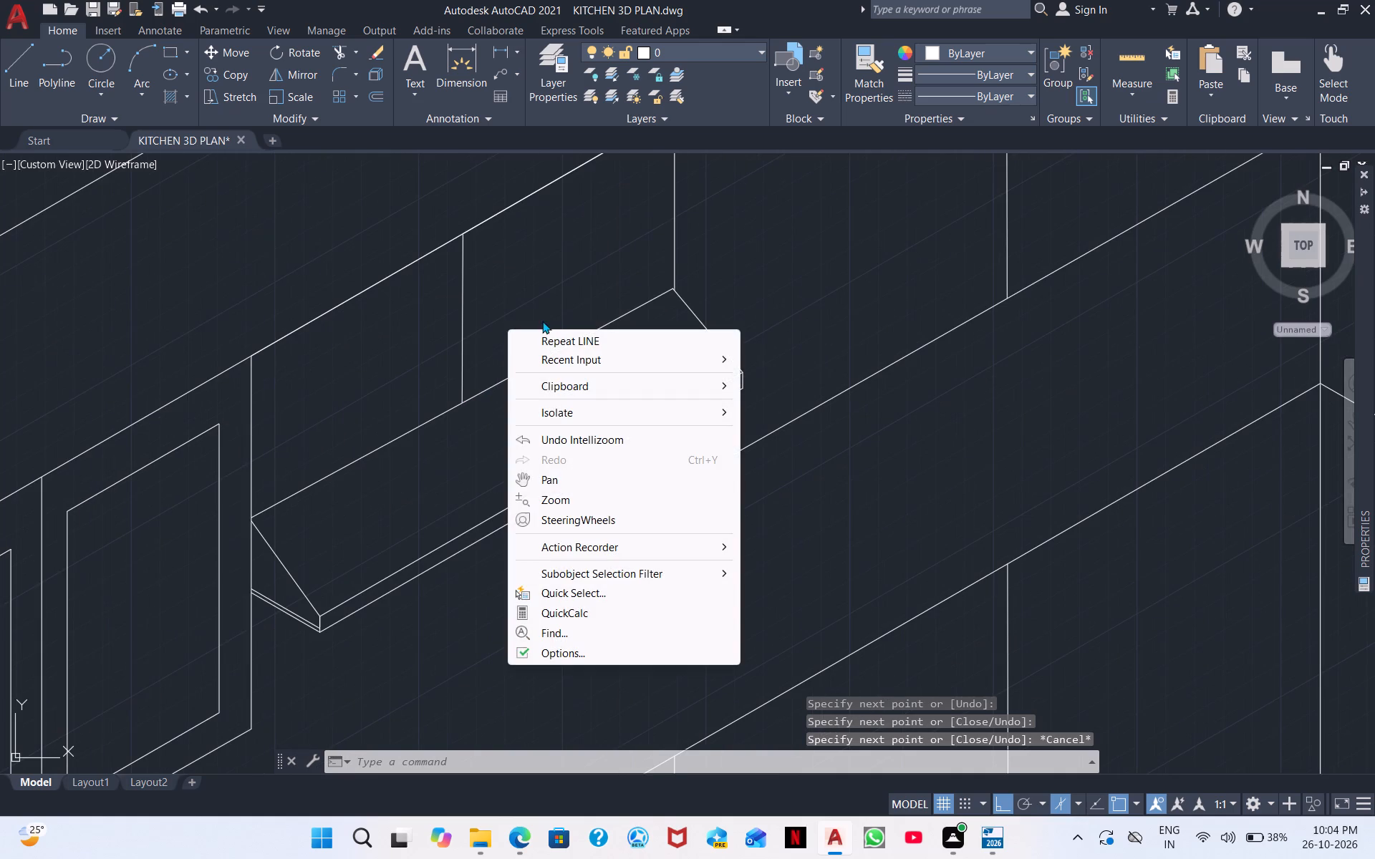
{"action": "left_click", "coordinate": [563, 334]}
{"action": "middle_click_drag", "start_coordinate": [377, 350], "coordinate": [465, 296]}
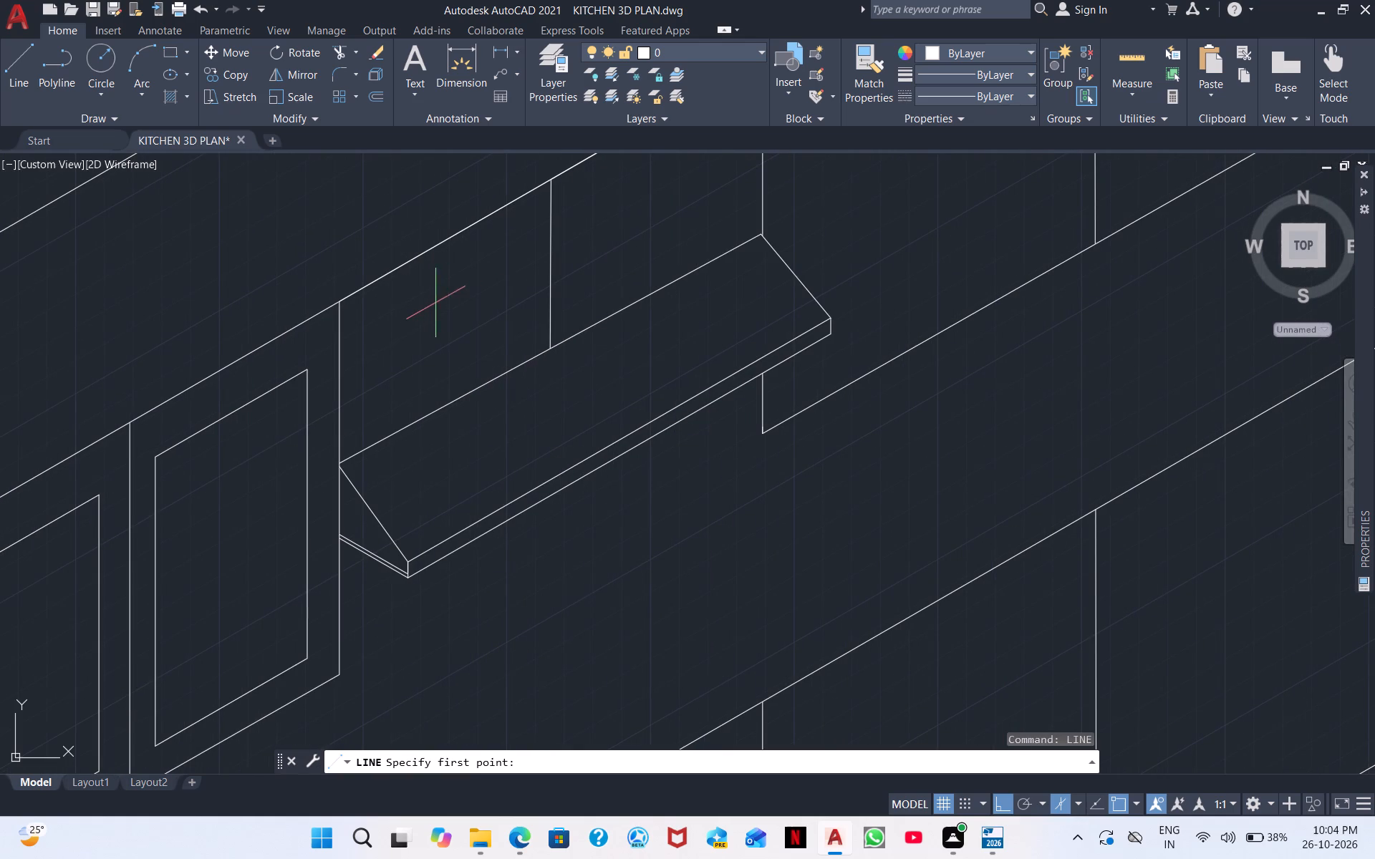
{"action": "left_click", "coordinate": [369, 302]}
{"action": "left_click", "coordinate": [533, 216]}
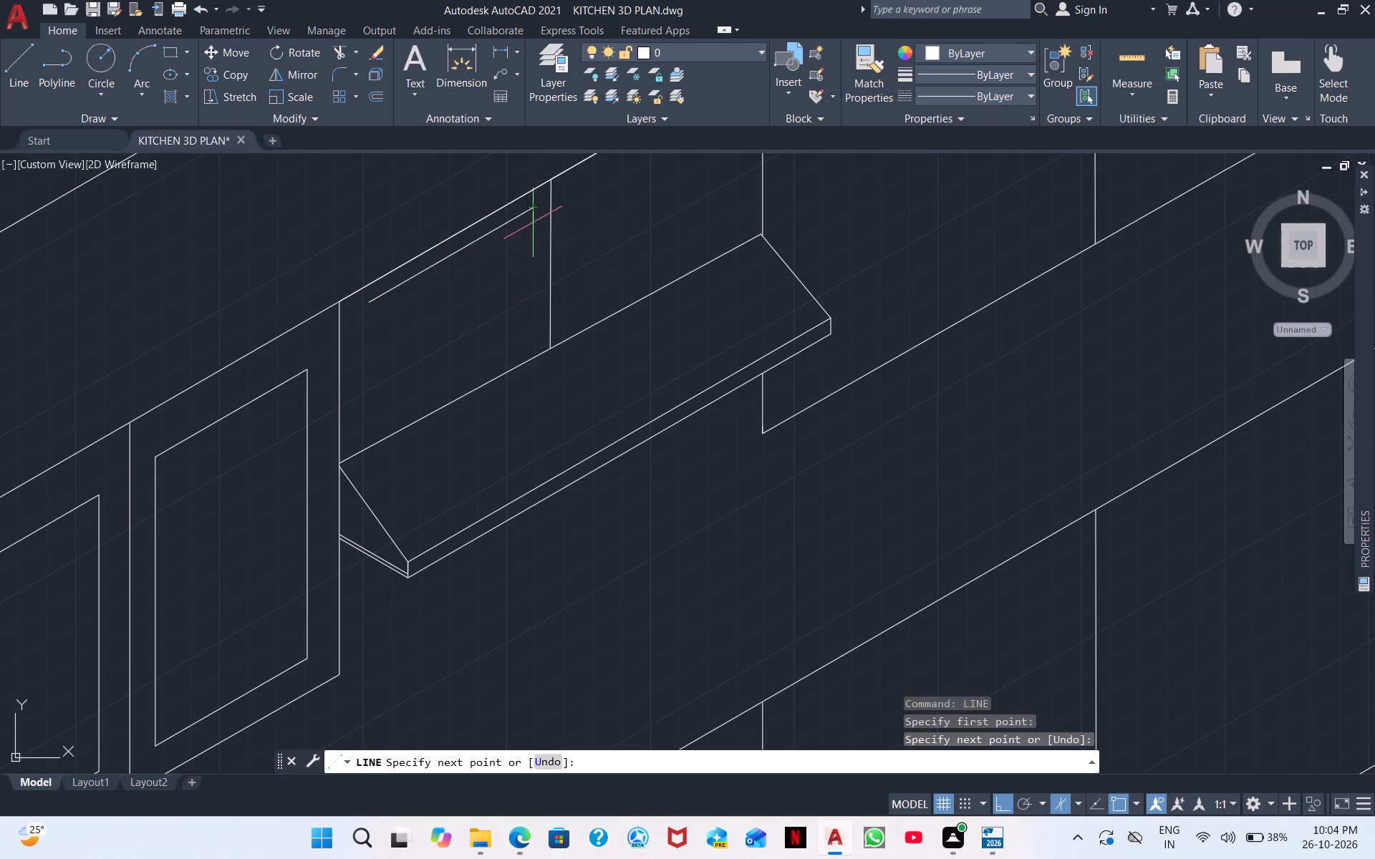
{"action": "left_click", "coordinate": [529, 349]}
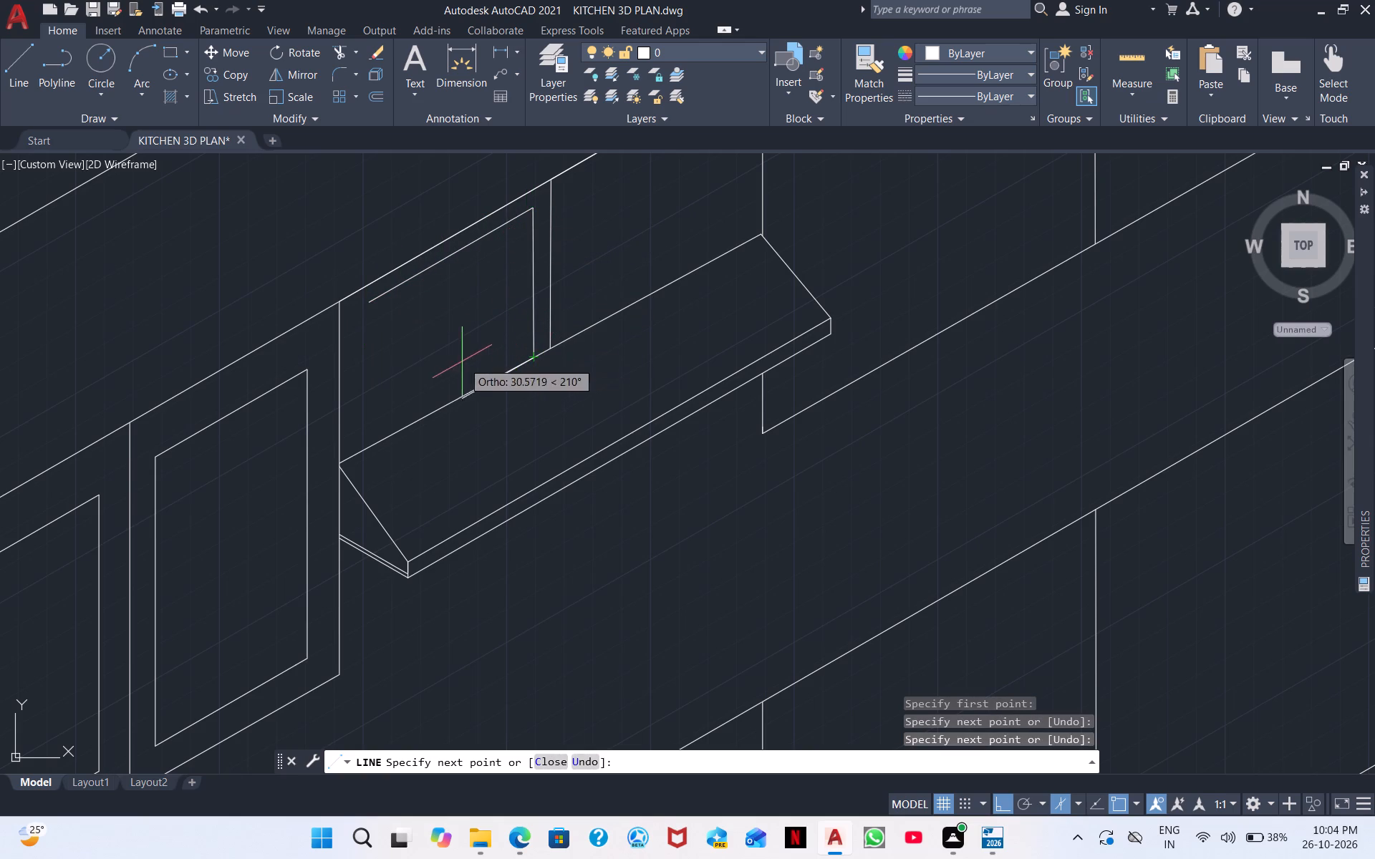
{"action": "key", "text": "Escape"}
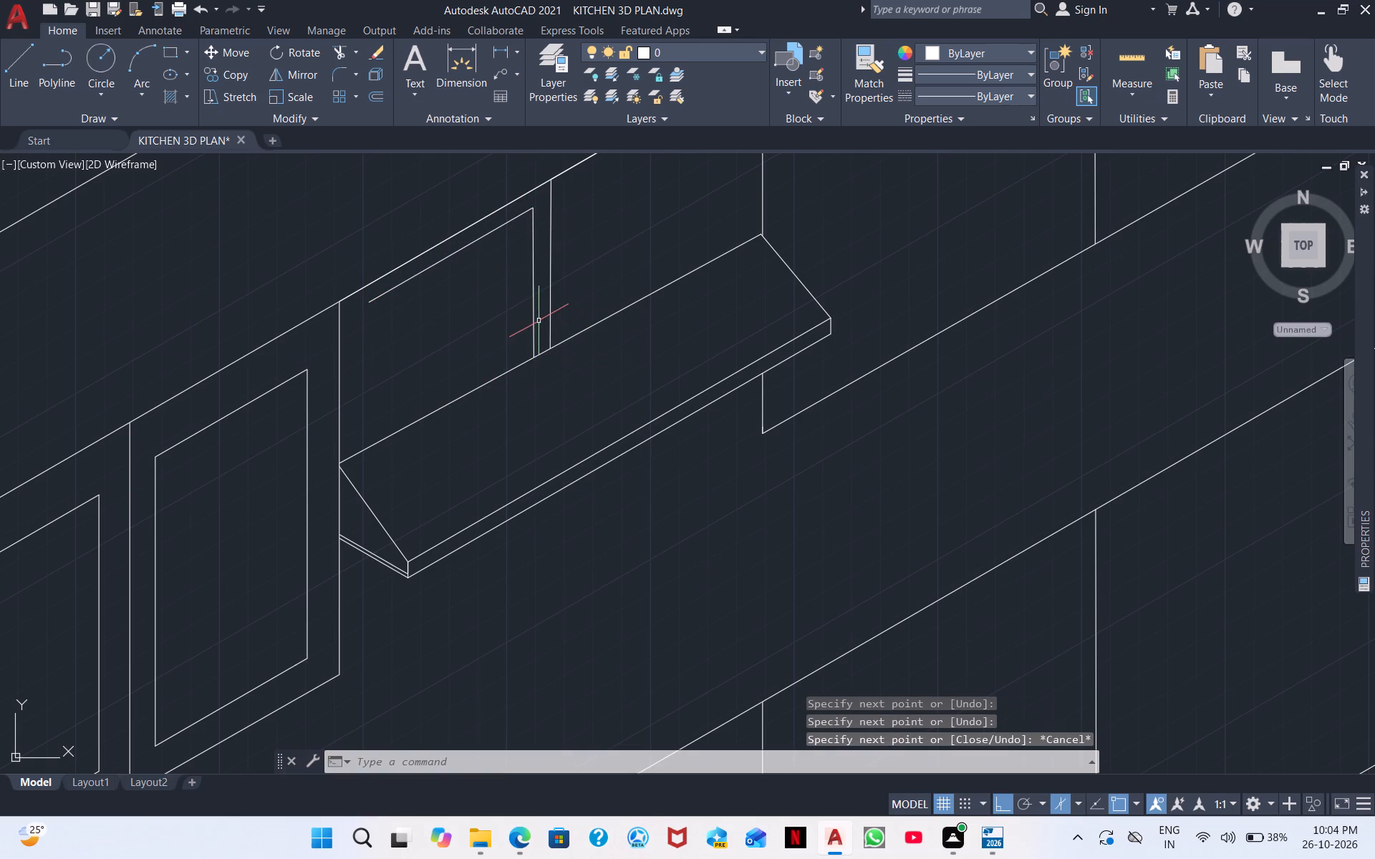
Erase the new panel's vertical side line beside the divider, where it runs down onto the sloped appliance's edge.
{"action": "left_click", "coordinate": [536, 321]}
{"action": "right_click", "coordinate": [624, 243]}
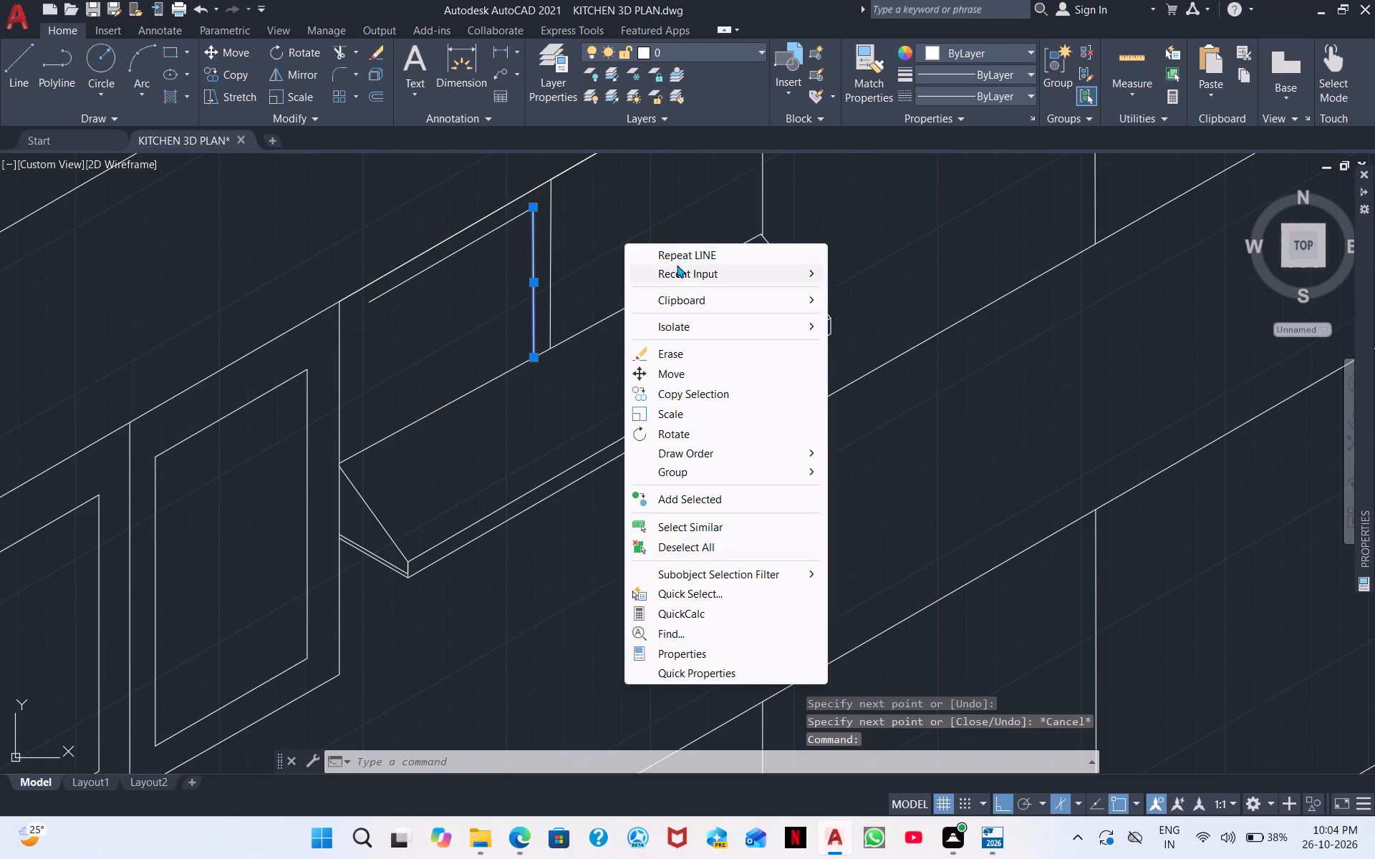
{"action": "left_click", "coordinate": [666, 346]}
Complete that door panel outline from its top edge, with two vertical sides and a bottom edge about 71 long.
{"action": "right_click", "coordinate": [608, 235]}
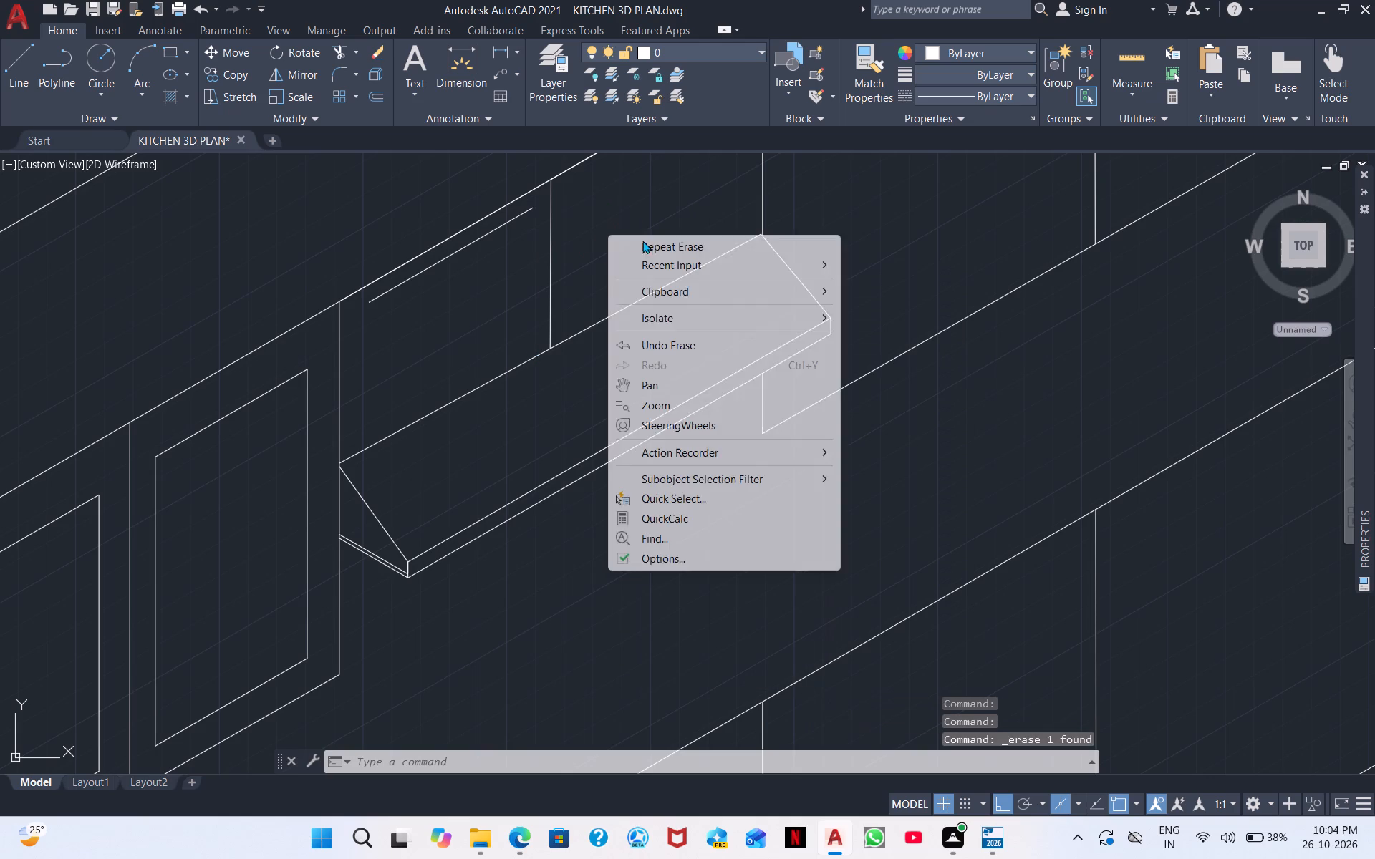
{"action": "left_click", "coordinate": [669, 267]}
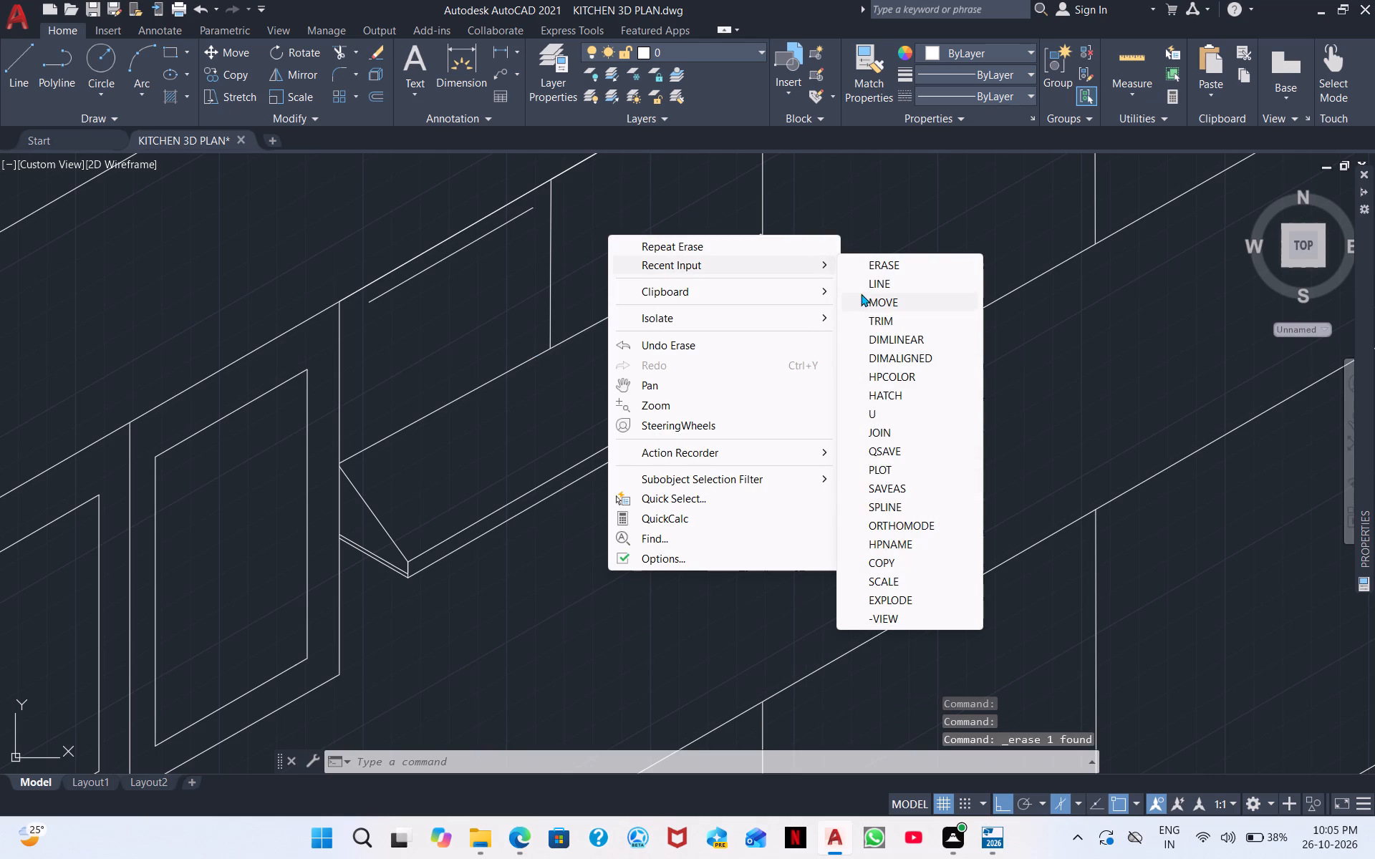
{"action": "left_click", "coordinate": [874, 283]}
{"action": "scroll", "coordinate": [521, 240], "scroll_direction": "up", "scroll_amount": 2}
{"action": "scroll", "coordinate": [530, 223], "scroll_direction": "down", "scroll_amount": 1}
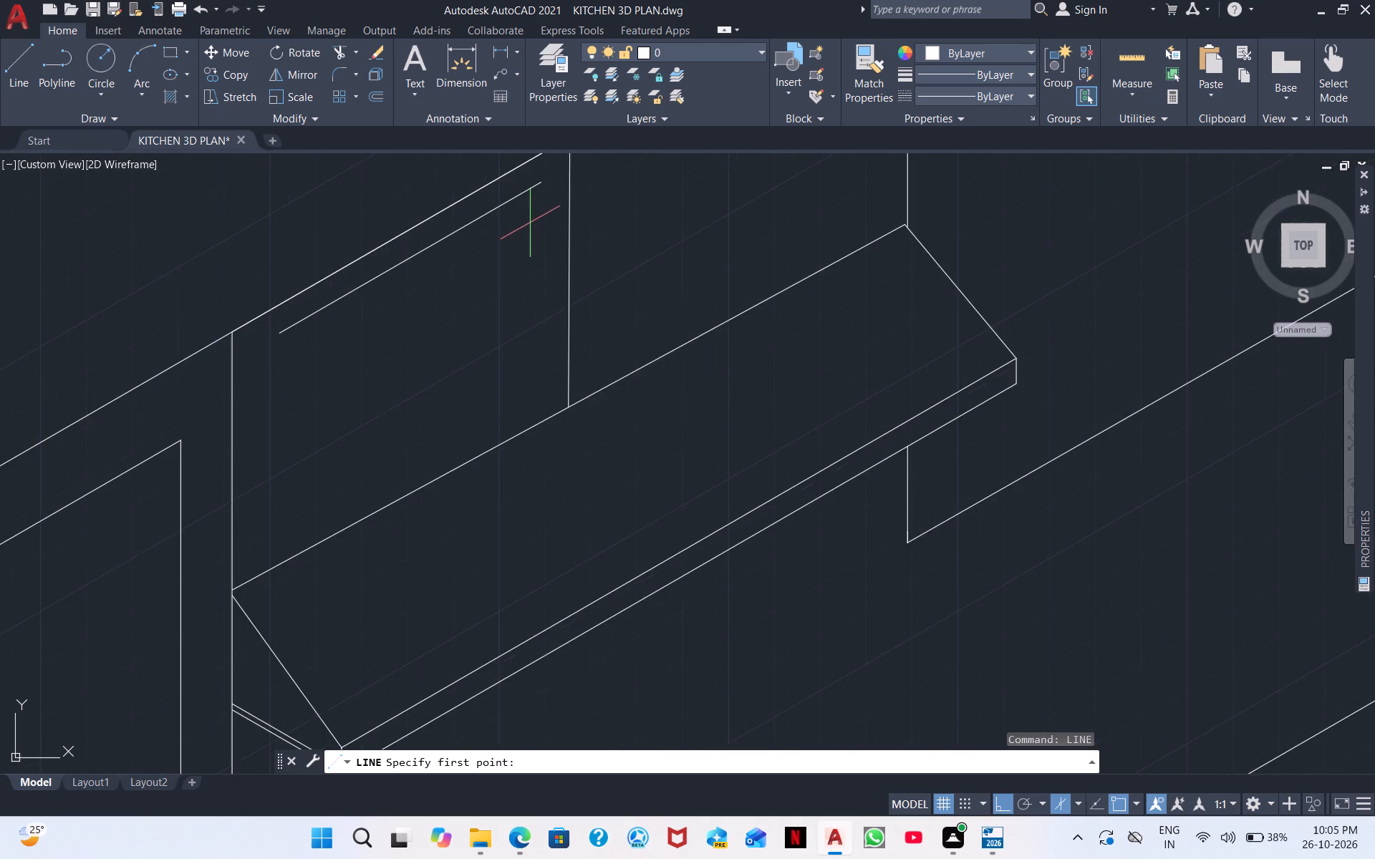
{"action": "scroll", "coordinate": [530, 223], "scroll_direction": "down", "scroll_amount": 1}
{"action": "left_click", "coordinate": [373, 298]}
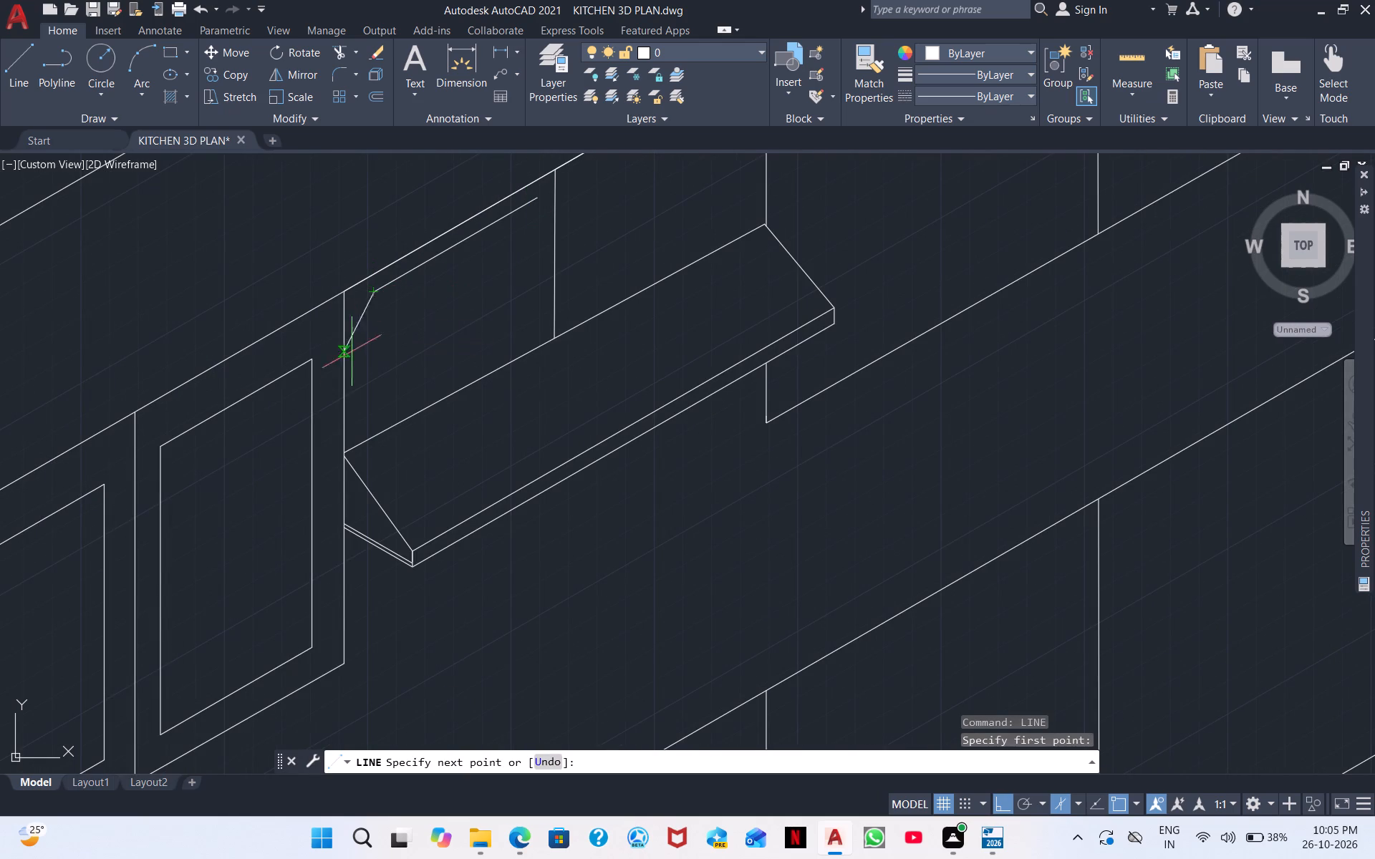
{"action": "left_click", "coordinate": [378, 419]}
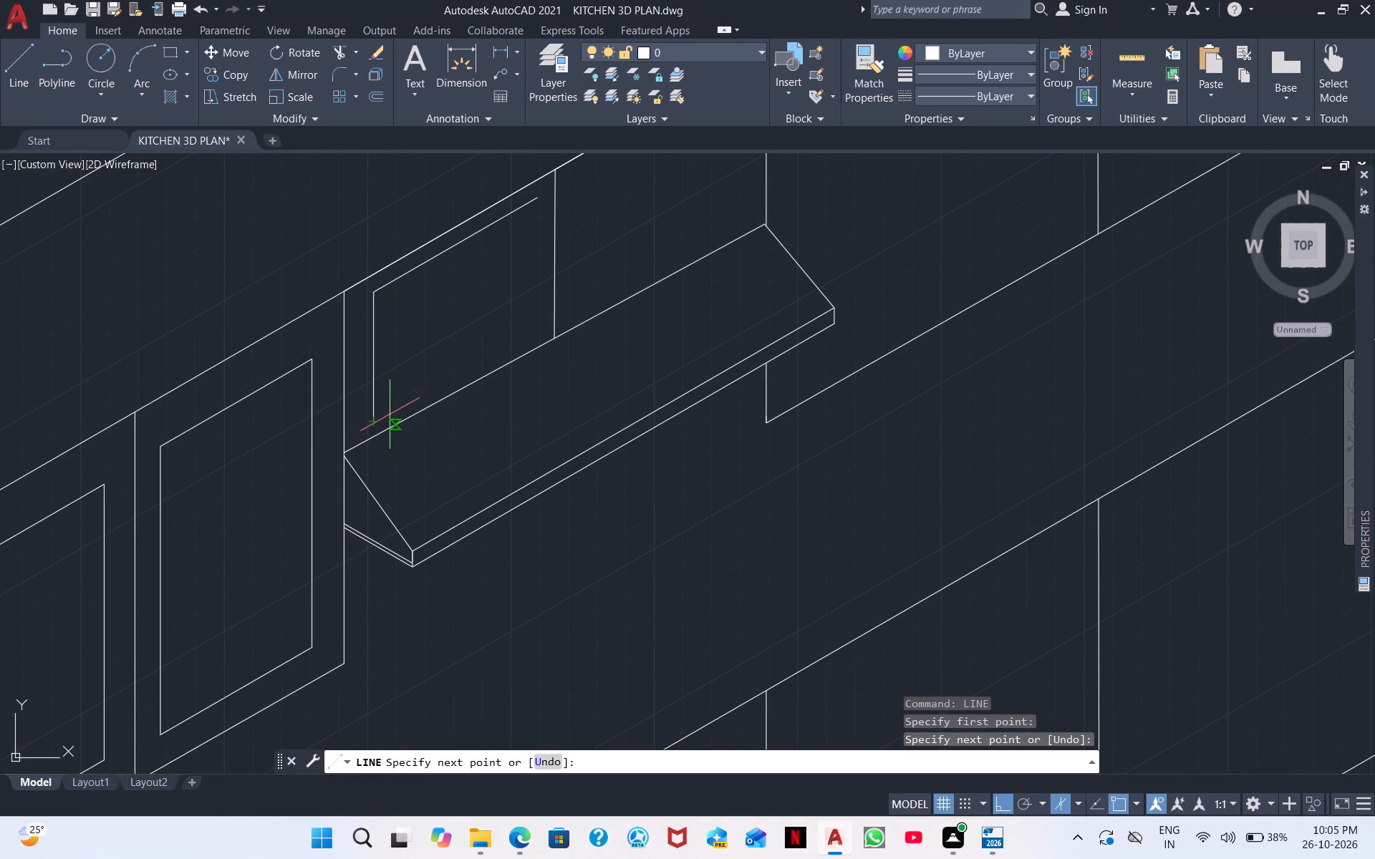
{"action": "left_click", "coordinate": [537, 329]}
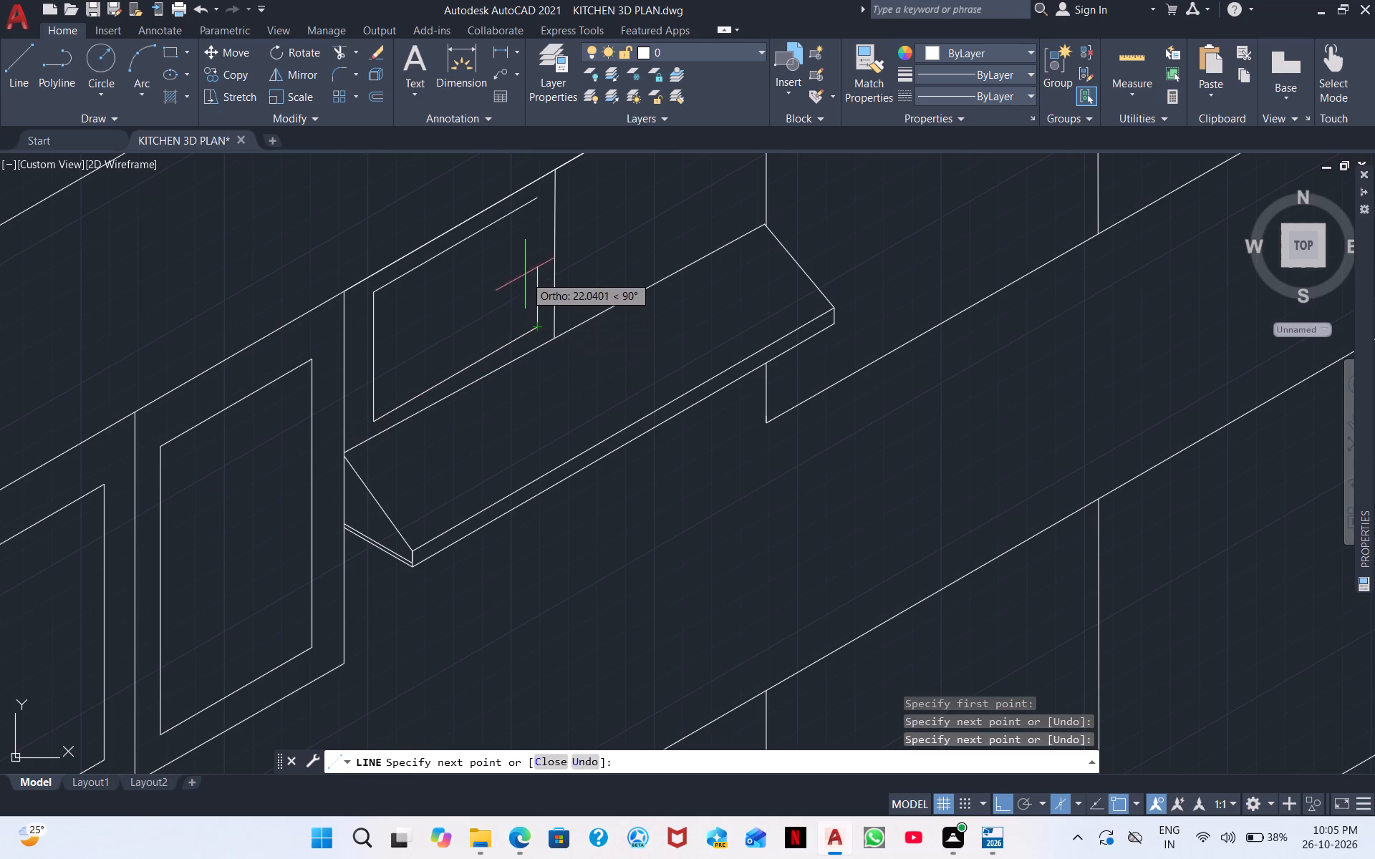
{"action": "left_click", "coordinate": [534, 204]}
{"action": "key", "text": "Escape"}
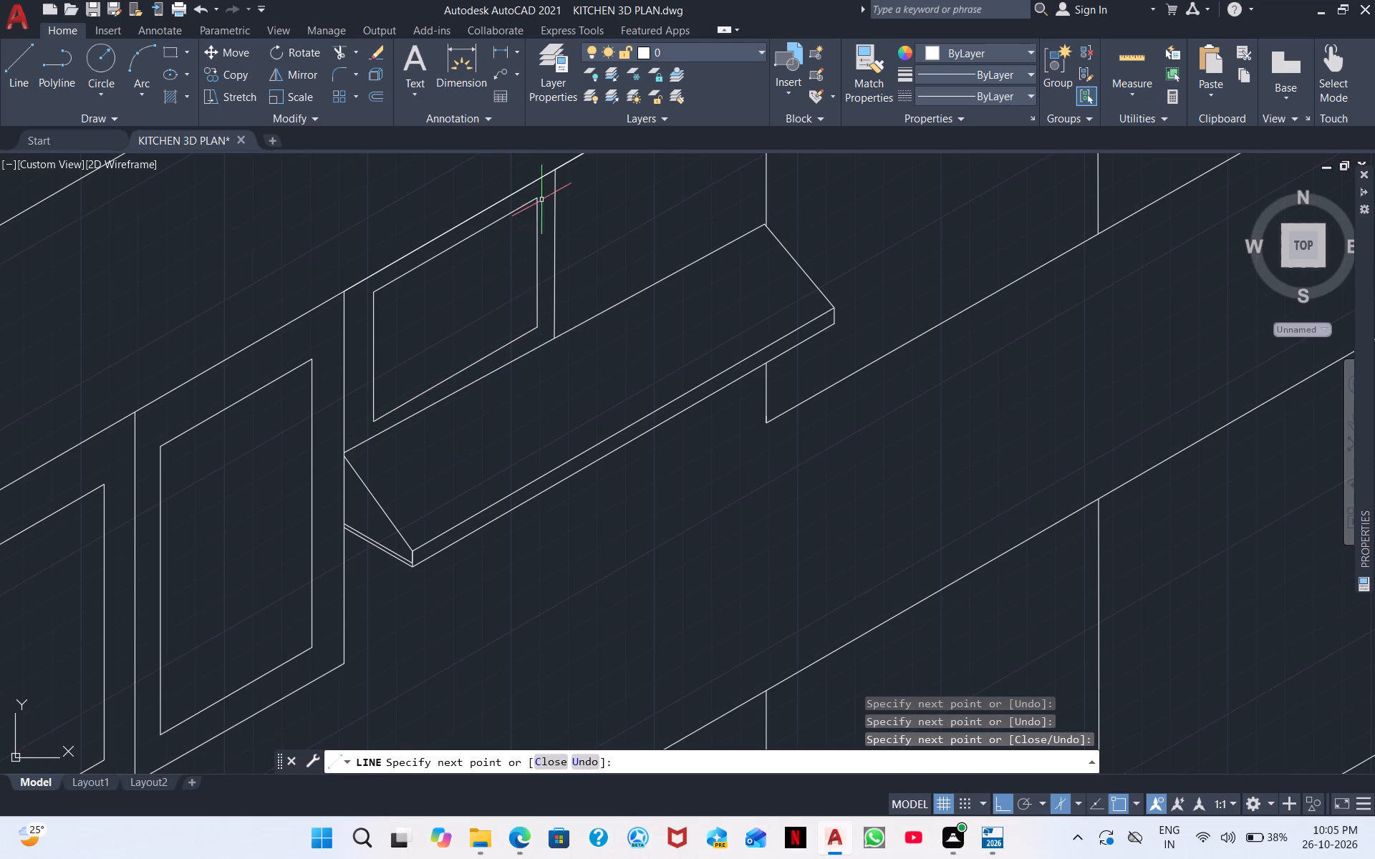
In the other half above the appliance, draw a panel side about 47 long beside the divider, plus a bottom line.
{"action": "scroll", "coordinate": [592, 212], "scroll_direction": "down", "scroll_amount": 2}
{"action": "middle_click_drag", "start_coordinate": [592, 212], "coordinate": [550, 309]}
{"action": "right_click", "coordinate": [549, 309]}
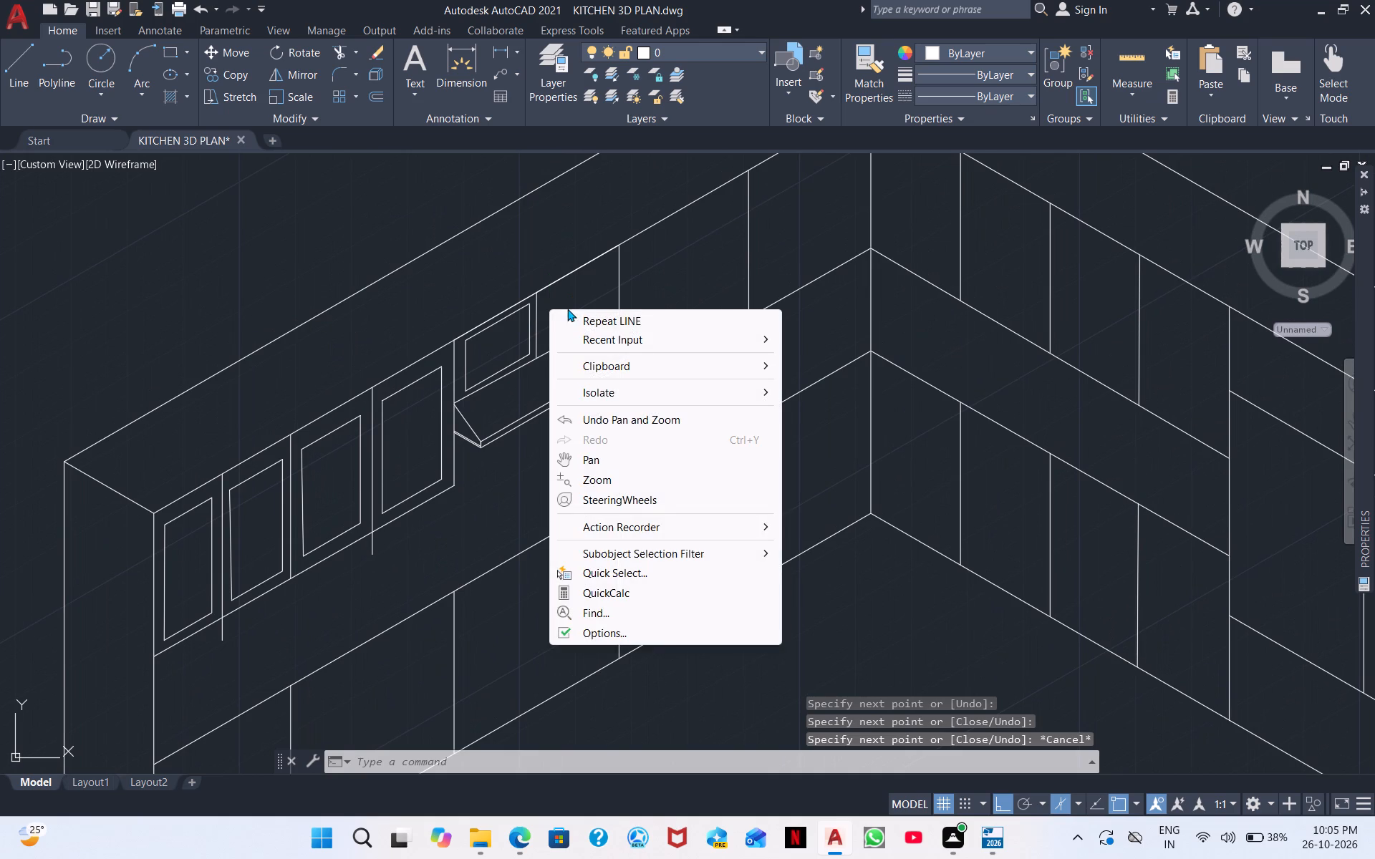
{"action": "left_click", "coordinate": [587, 321]}
{"action": "scroll", "coordinate": [557, 342], "scroll_direction": "up", "scroll_amount": 3}
{"action": "middle_click_drag", "start_coordinate": [523, 316], "coordinate": [491, 427]}
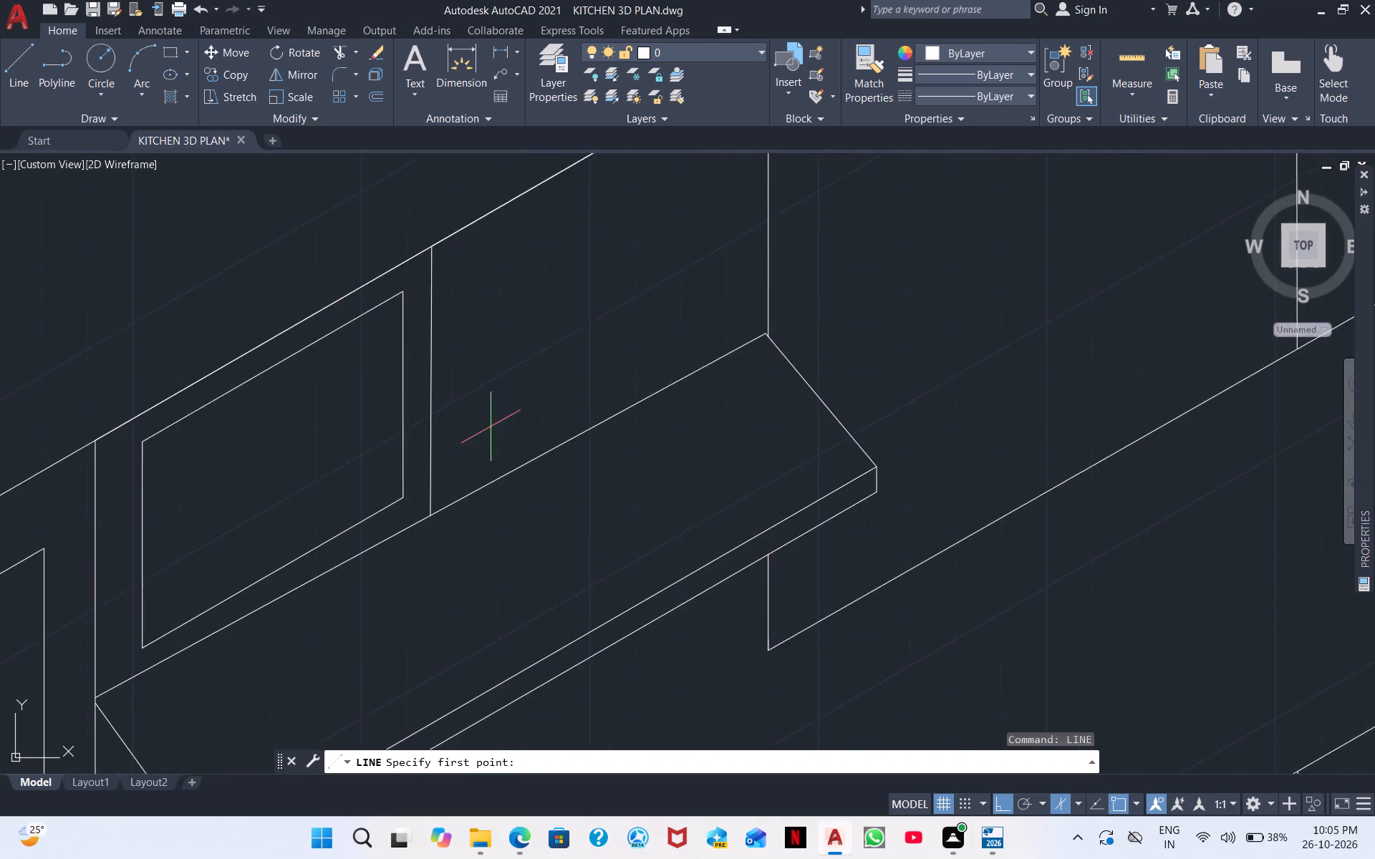
{"action": "scroll", "coordinate": [491, 427], "scroll_direction": "down", "scroll_amount": 1}
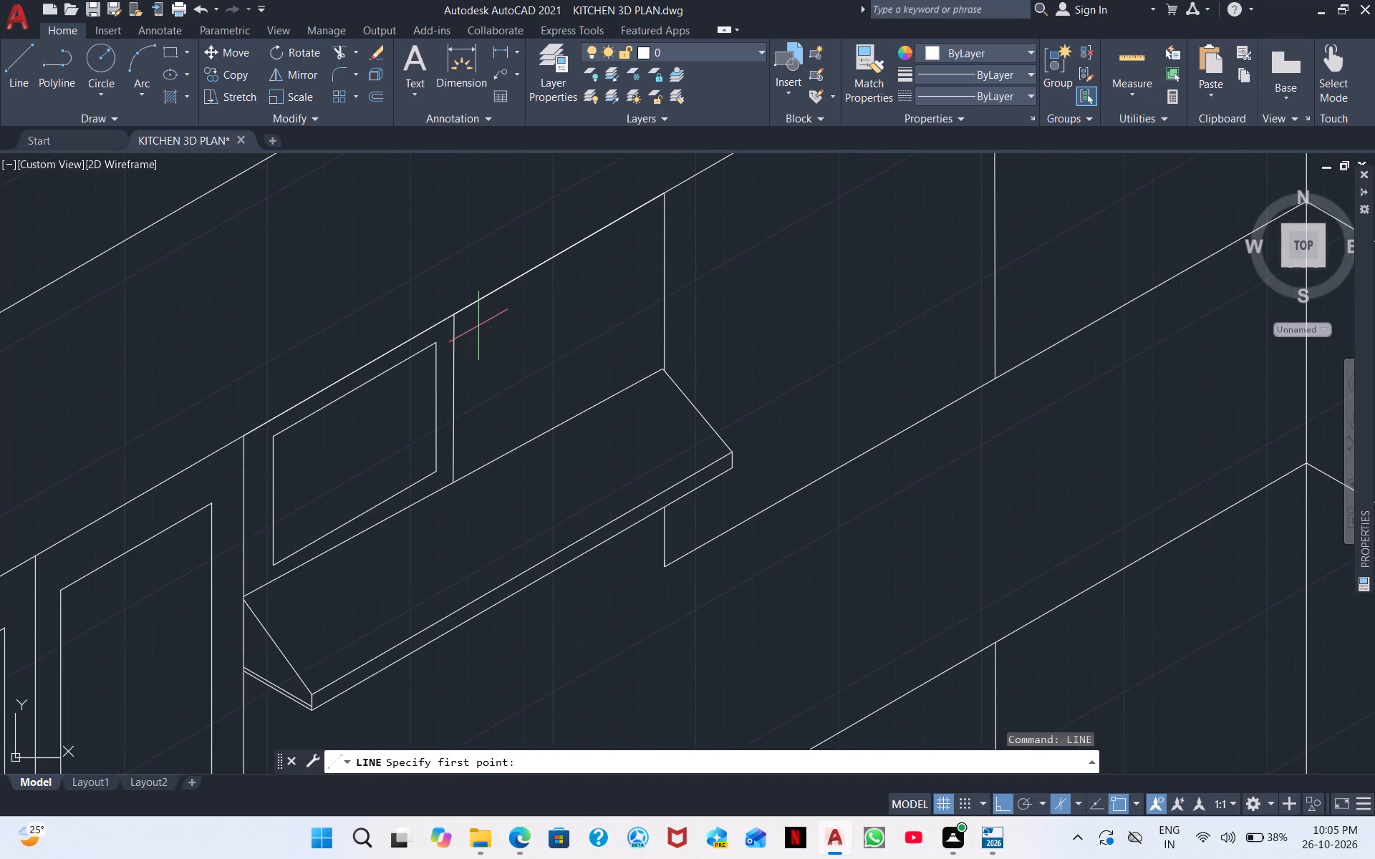
{"action": "left_click", "coordinate": [478, 326]}
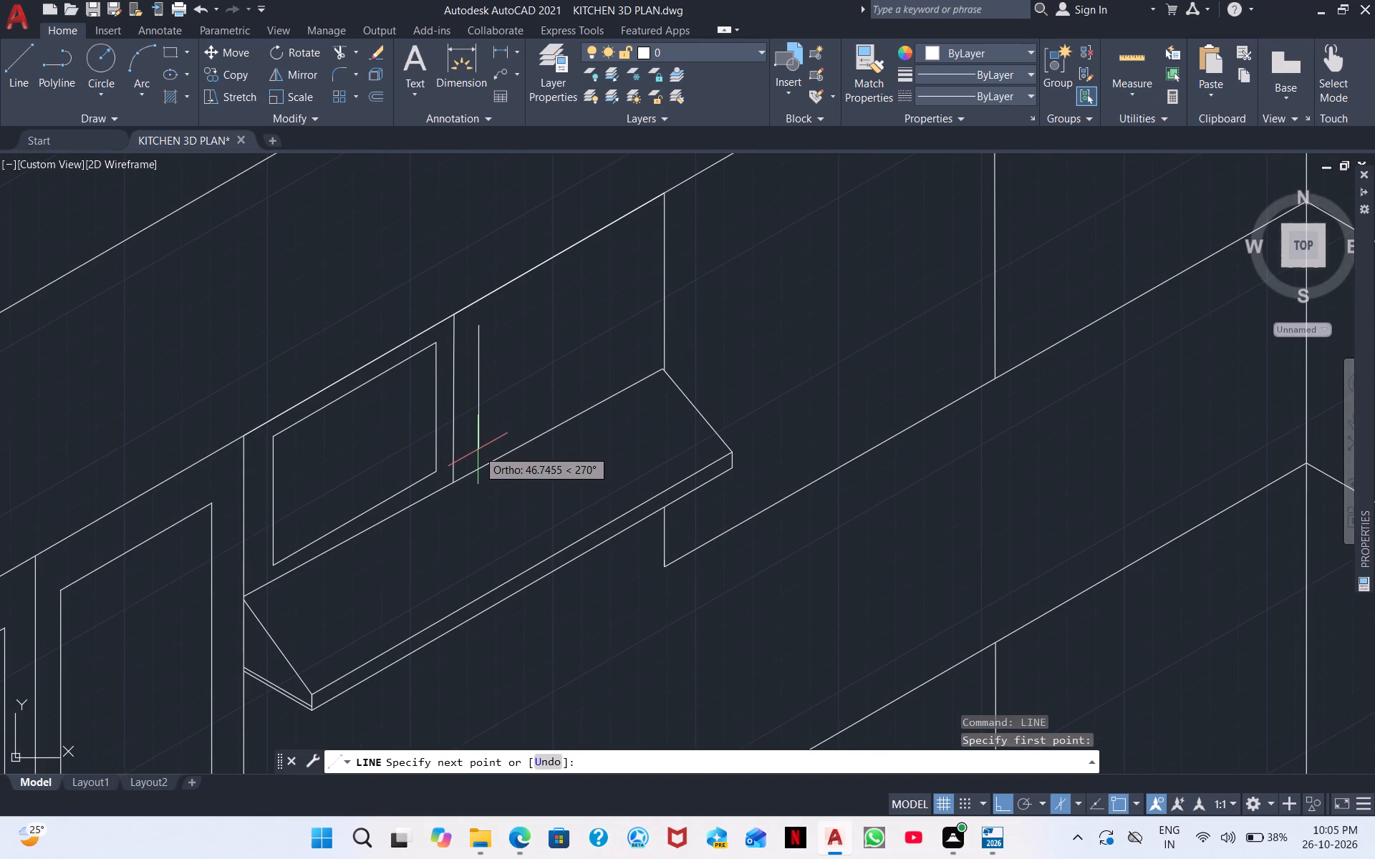
{"action": "left_click", "coordinate": [478, 450]}
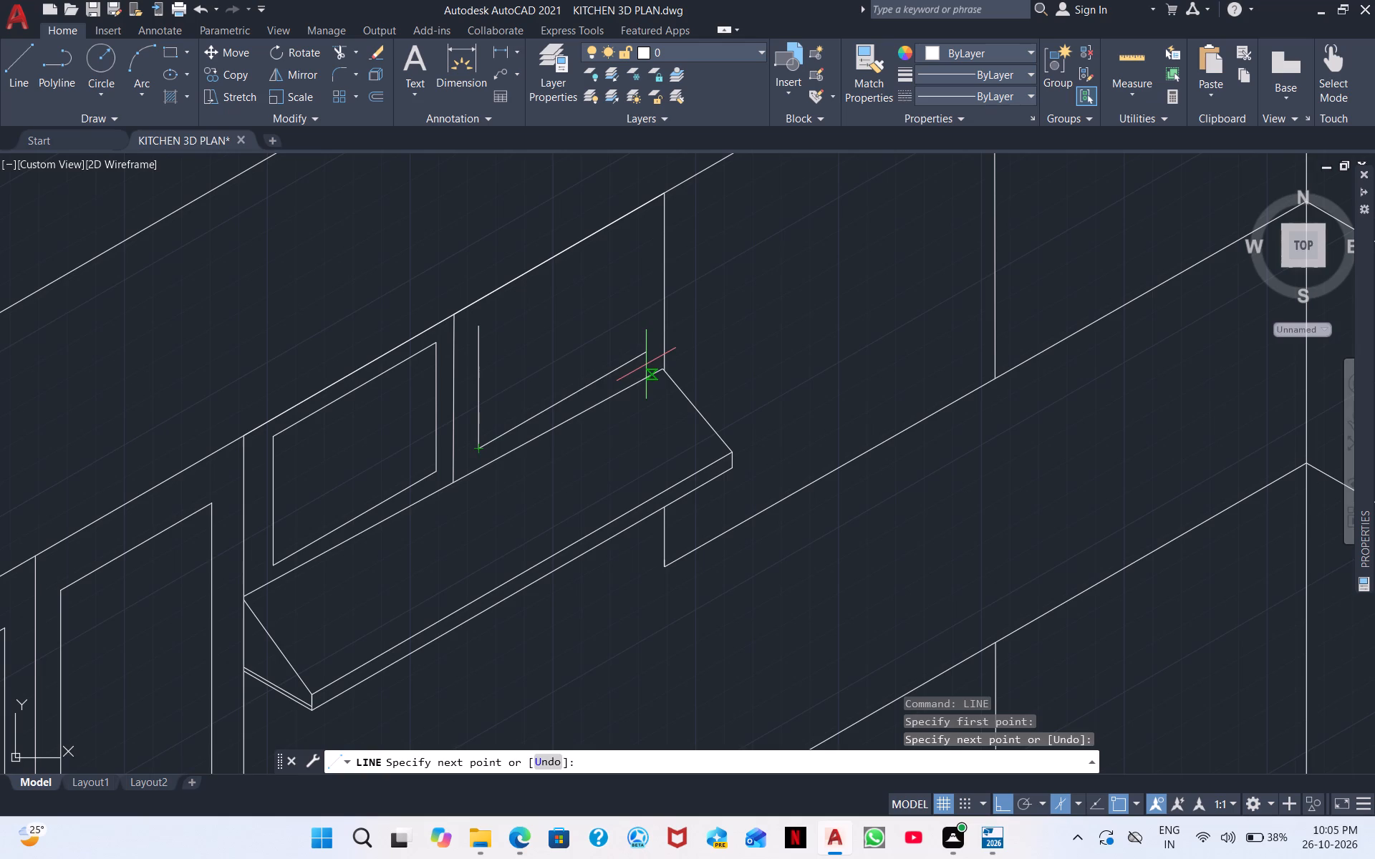
{"action": "left_click", "coordinate": [646, 364]}
{"action": "key", "text": "Escape"}
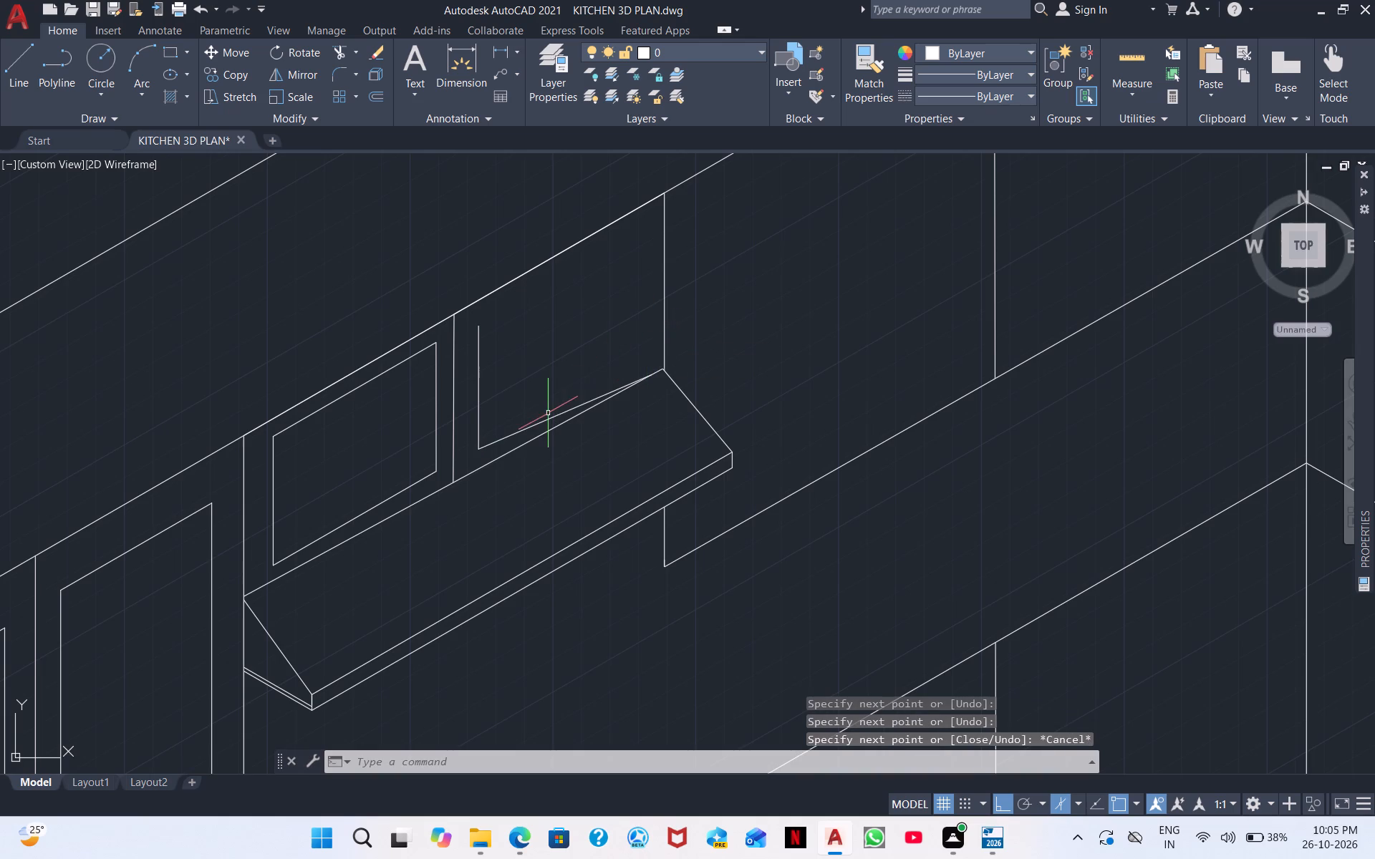
Erase the slanted bottom line that runs from the new panel side to the appliance's upper corner.
{"action": "left_click", "coordinate": [546, 419]}
{"action": "right_click", "coordinate": [579, 355]}
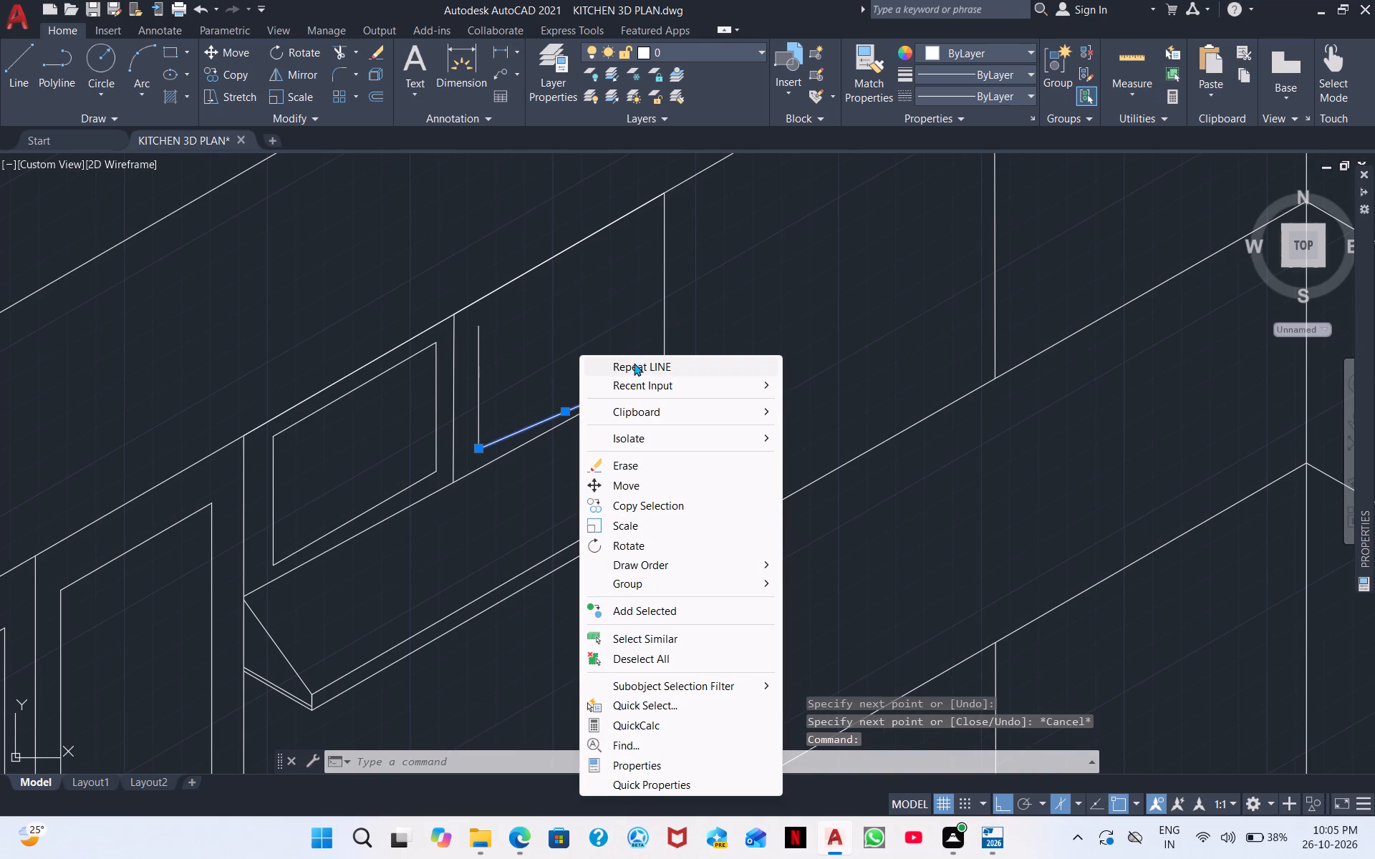
{"action": "left_click", "coordinate": [637, 460]}
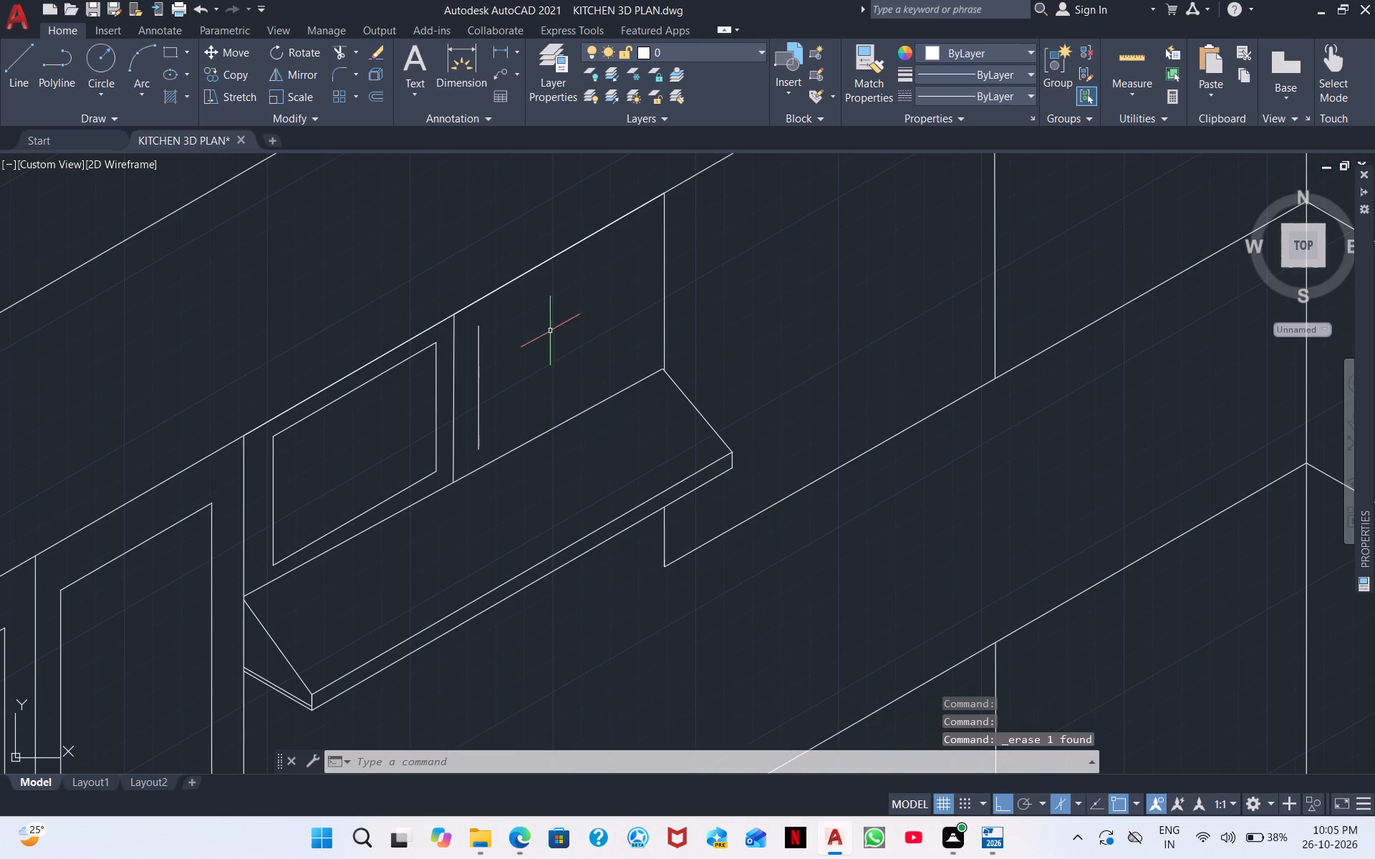
Complete the second door panel outline with a top edge, far side and bottom edge parallel to the cabinet, closing at the existing side.
{"action": "right_click", "coordinate": [546, 314]}
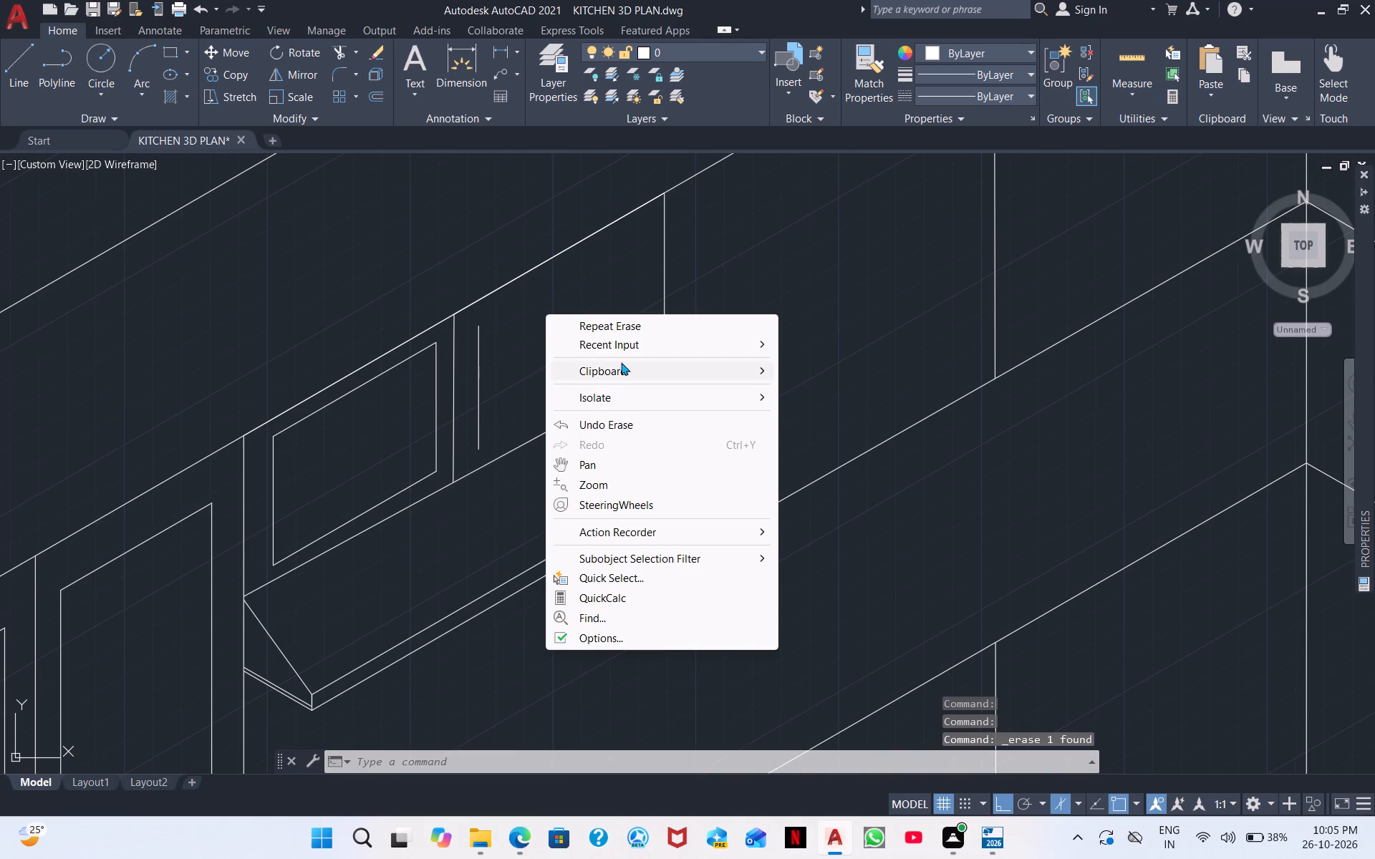
{"action": "left_click", "coordinate": [631, 347]}
{"action": "left_click", "coordinate": [831, 362]}
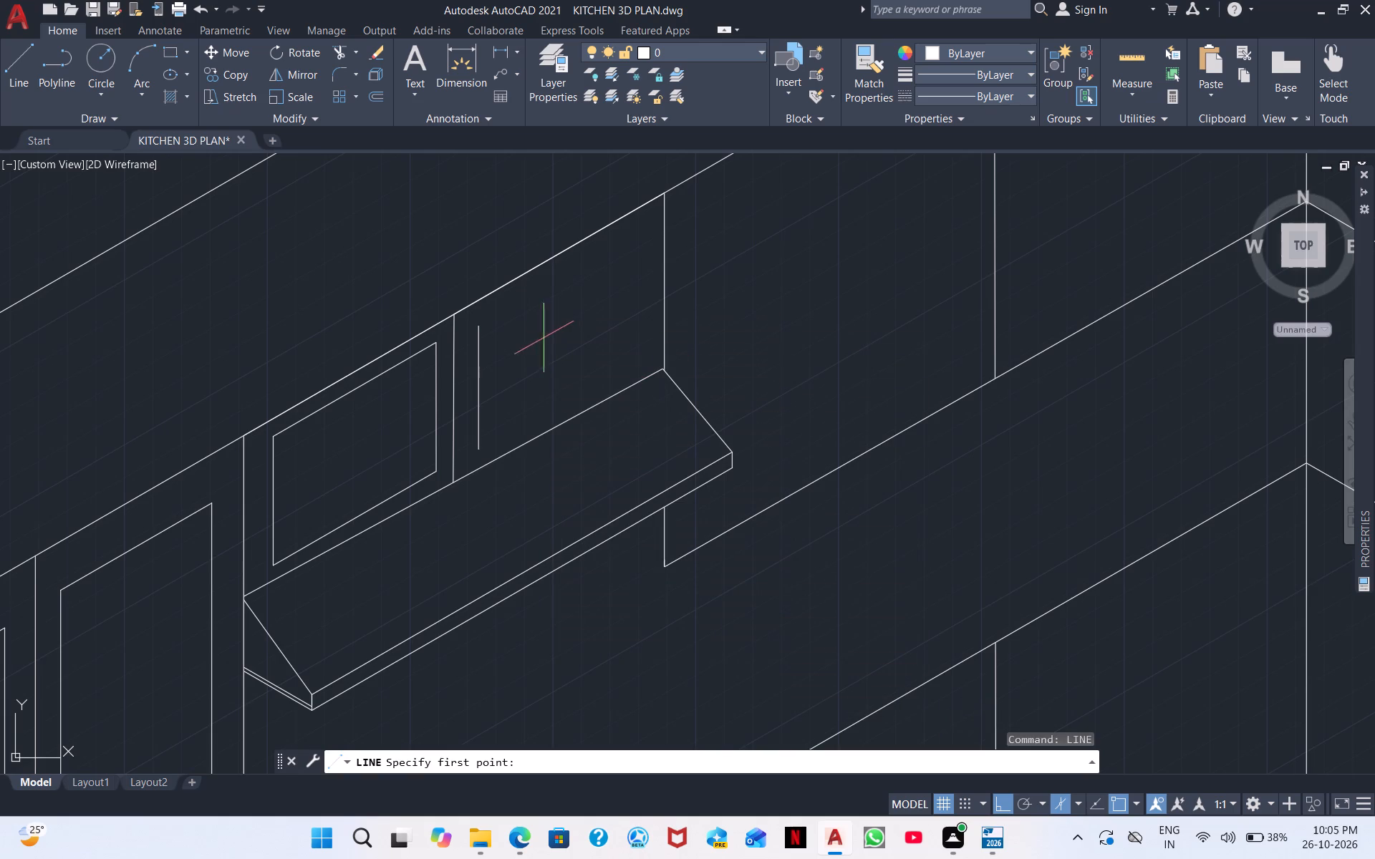
{"action": "left_click", "coordinate": [478, 329]}
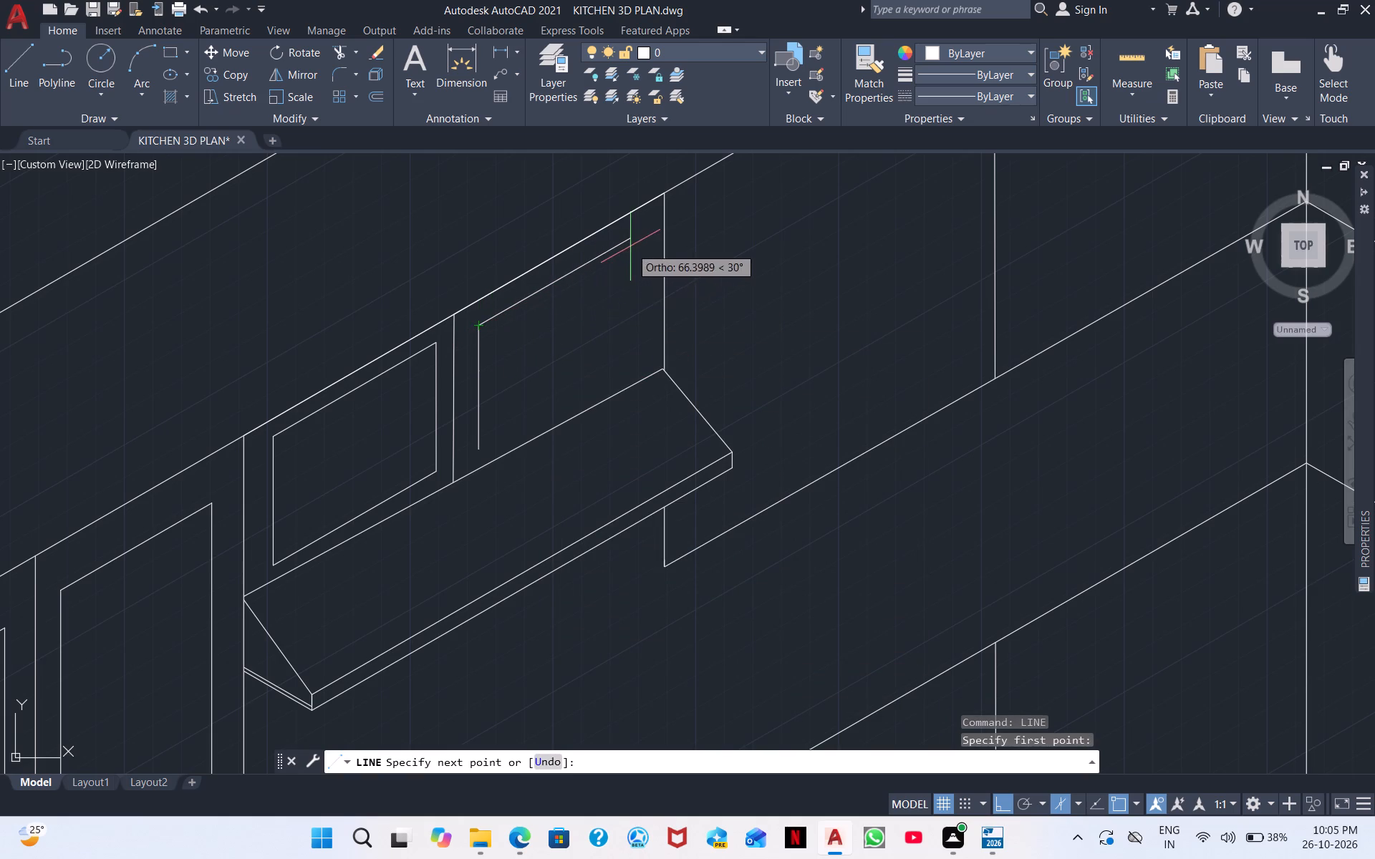
{"action": "left_click", "coordinate": [643, 237]}
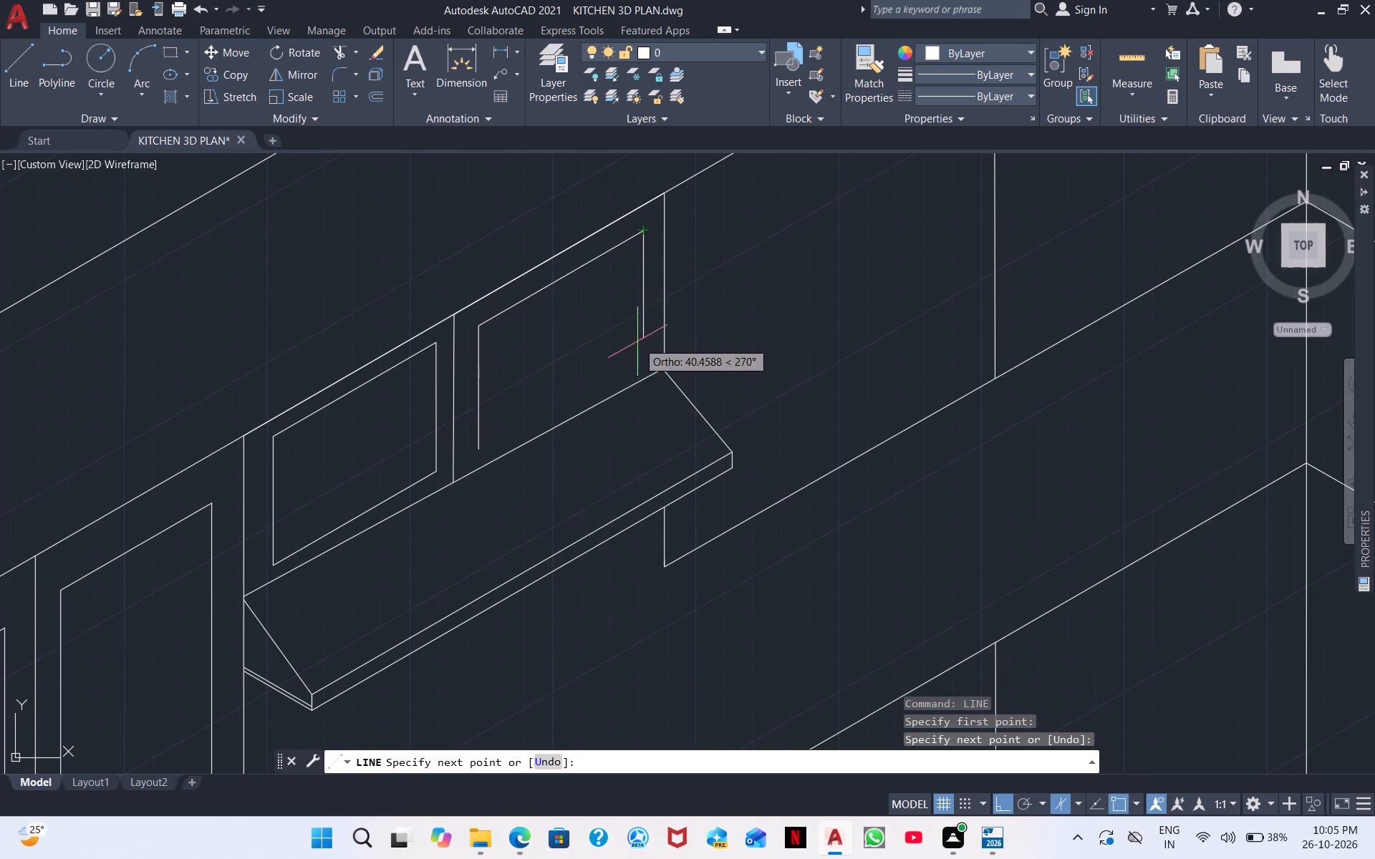
{"action": "left_click", "coordinate": [645, 360]}
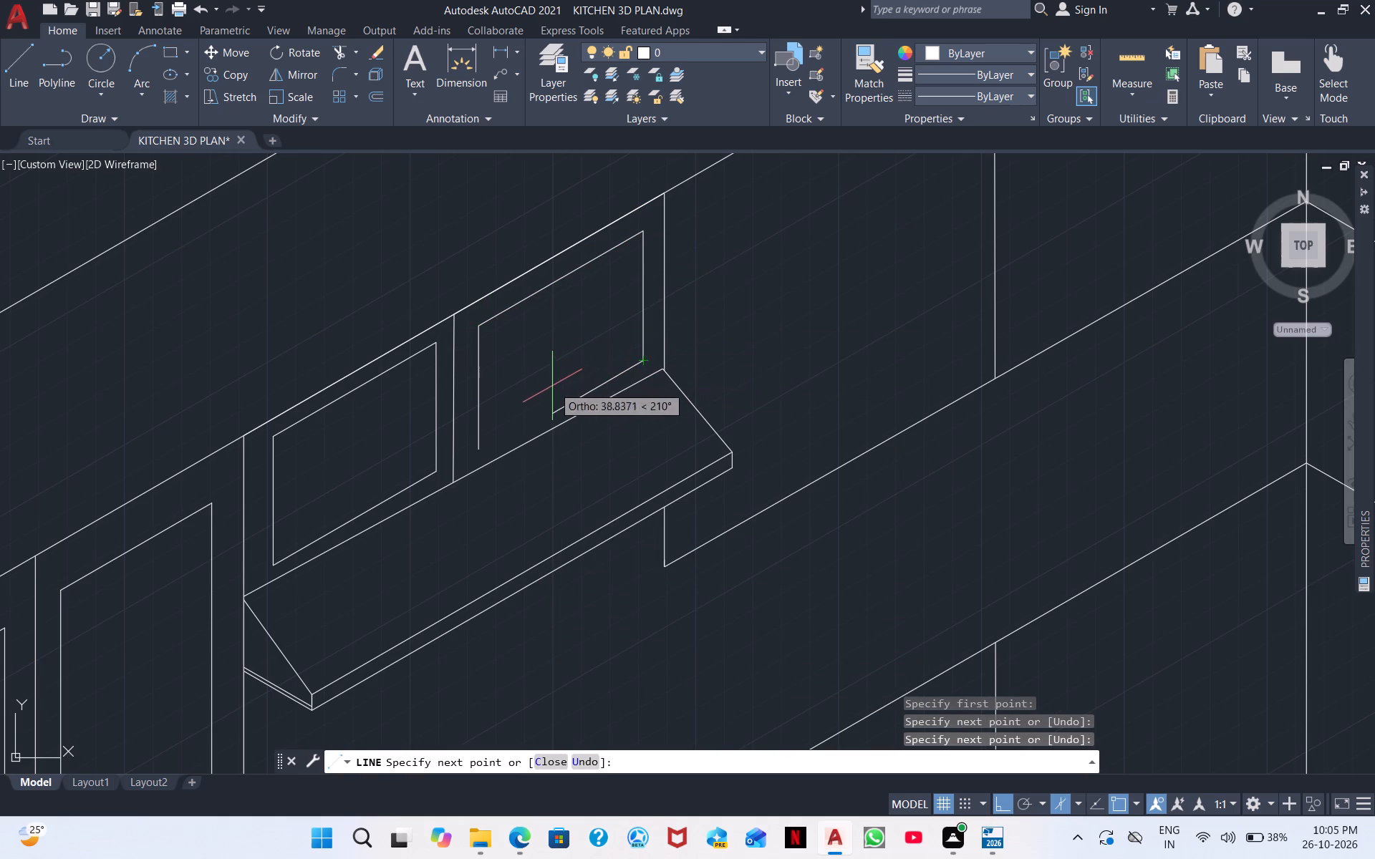
{"action": "left_click", "coordinate": [479, 446]}
{"action": "scroll", "coordinate": [521, 392], "scroll_direction": "down", "scroll_amount": 1}
{"action": "key", "text": "Escape"}
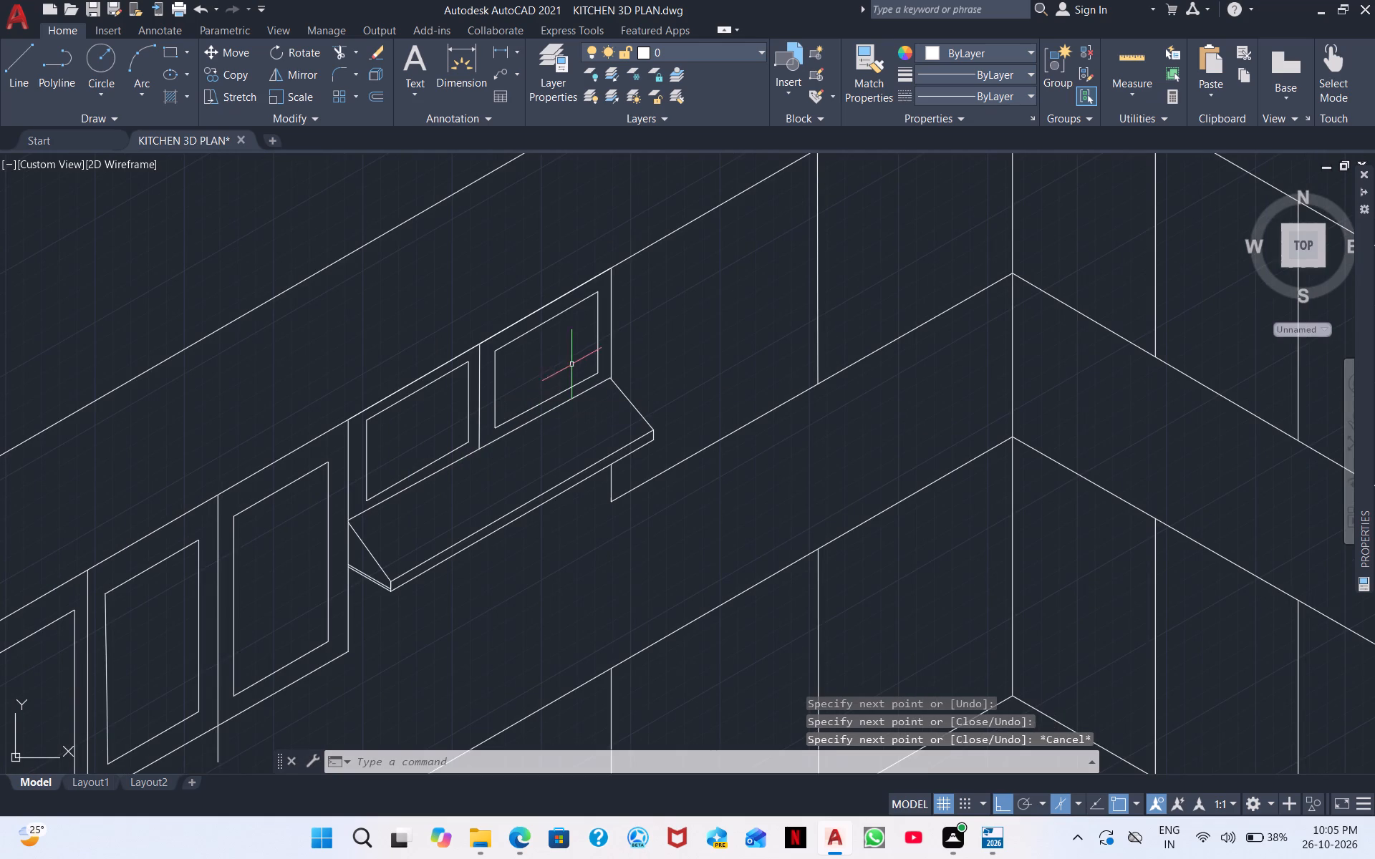
Erase the full-length guide line and the half-length segment overlapping the top front edge above the sloped appliance.
{"action": "scroll", "coordinate": [628, 346], "scroll_direction": "up", "scroll_amount": 1}
{"action": "middle_click_drag", "start_coordinate": [672, 336], "coordinate": [672, 349]}
{"action": "scroll", "coordinate": [672, 349], "scroll_direction": "down", "scroll_amount": 1}
{"action": "middle_click_drag", "start_coordinate": [672, 349], "coordinate": [629, 354]}
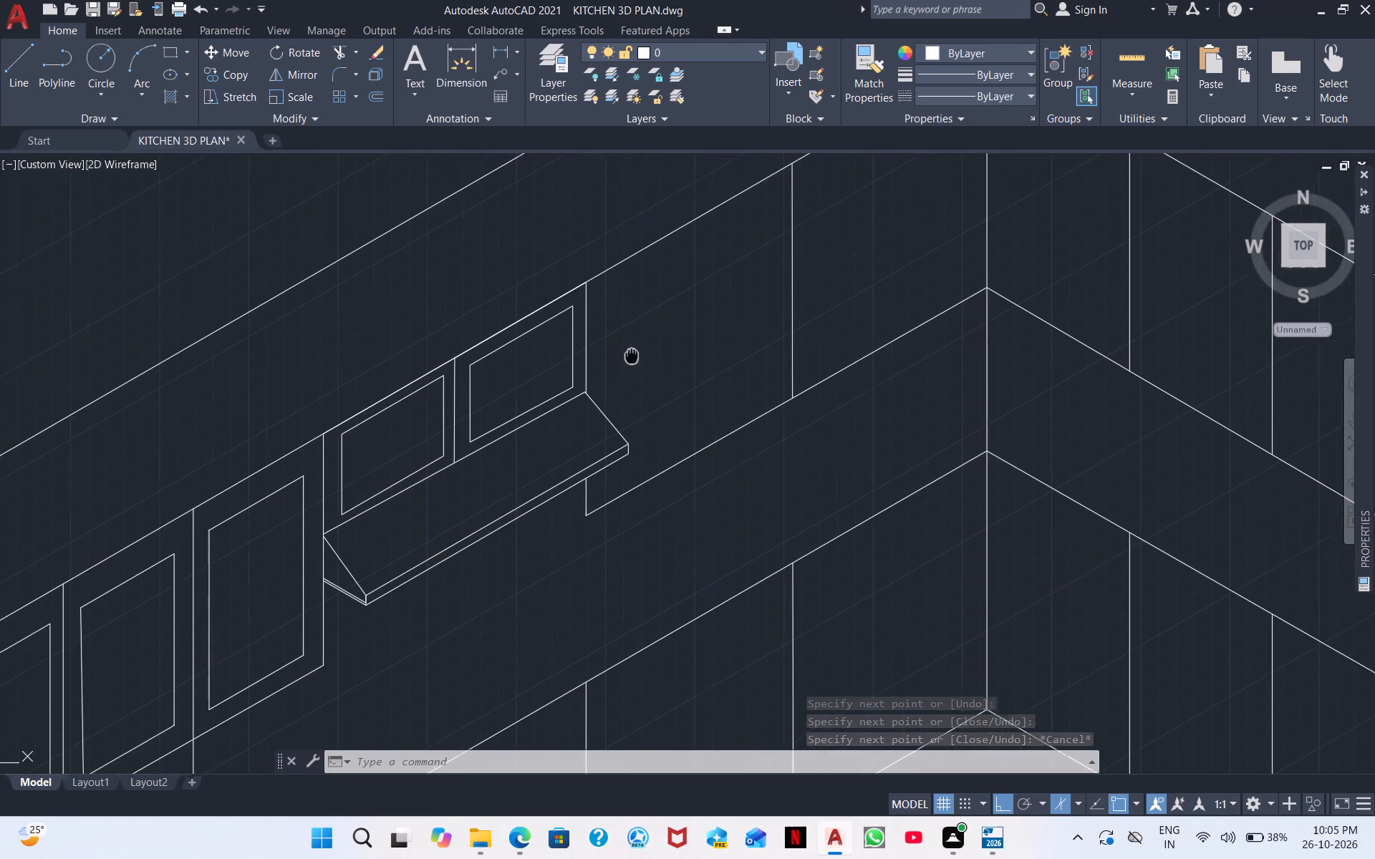
{"action": "middle_click_drag", "start_coordinate": [629, 354], "coordinate": [600, 367]}
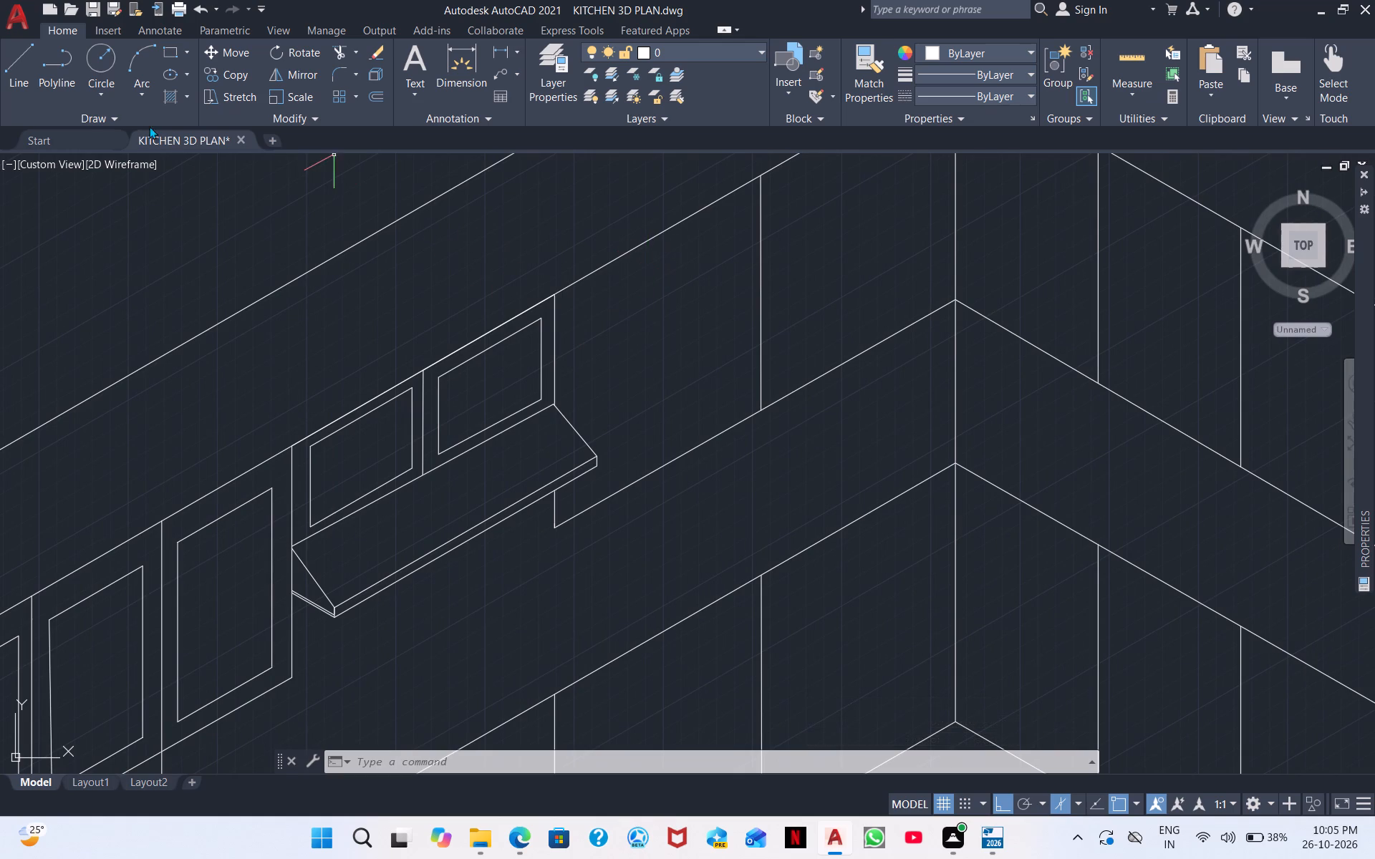
{"action": "left_click", "coordinate": [388, 389]}
{"action": "right_click", "coordinate": [399, 360]}
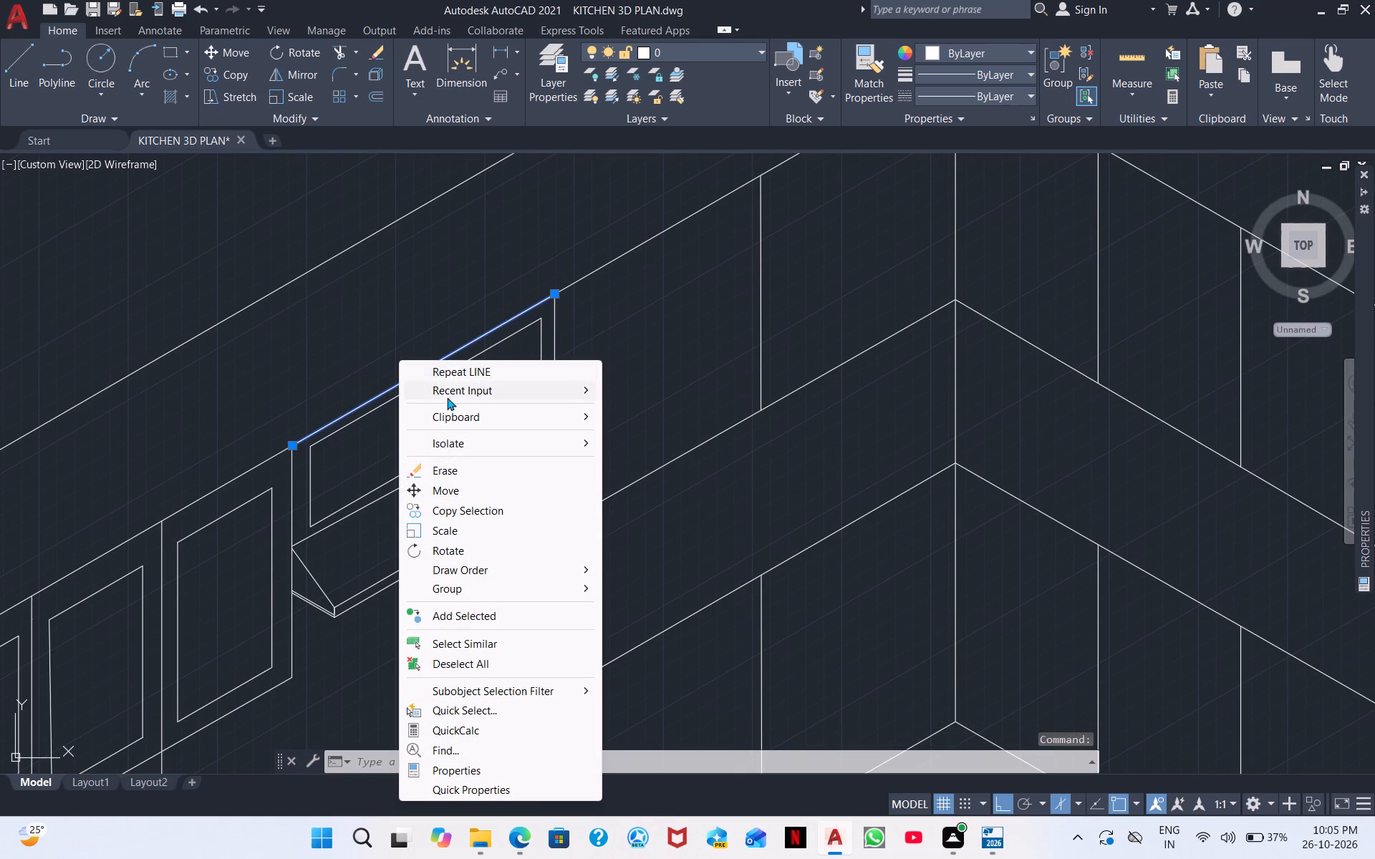
{"action": "left_click", "coordinate": [439, 470]}
{"action": "scroll", "coordinate": [392, 341], "scroll_direction": "up", "scroll_amount": 1}
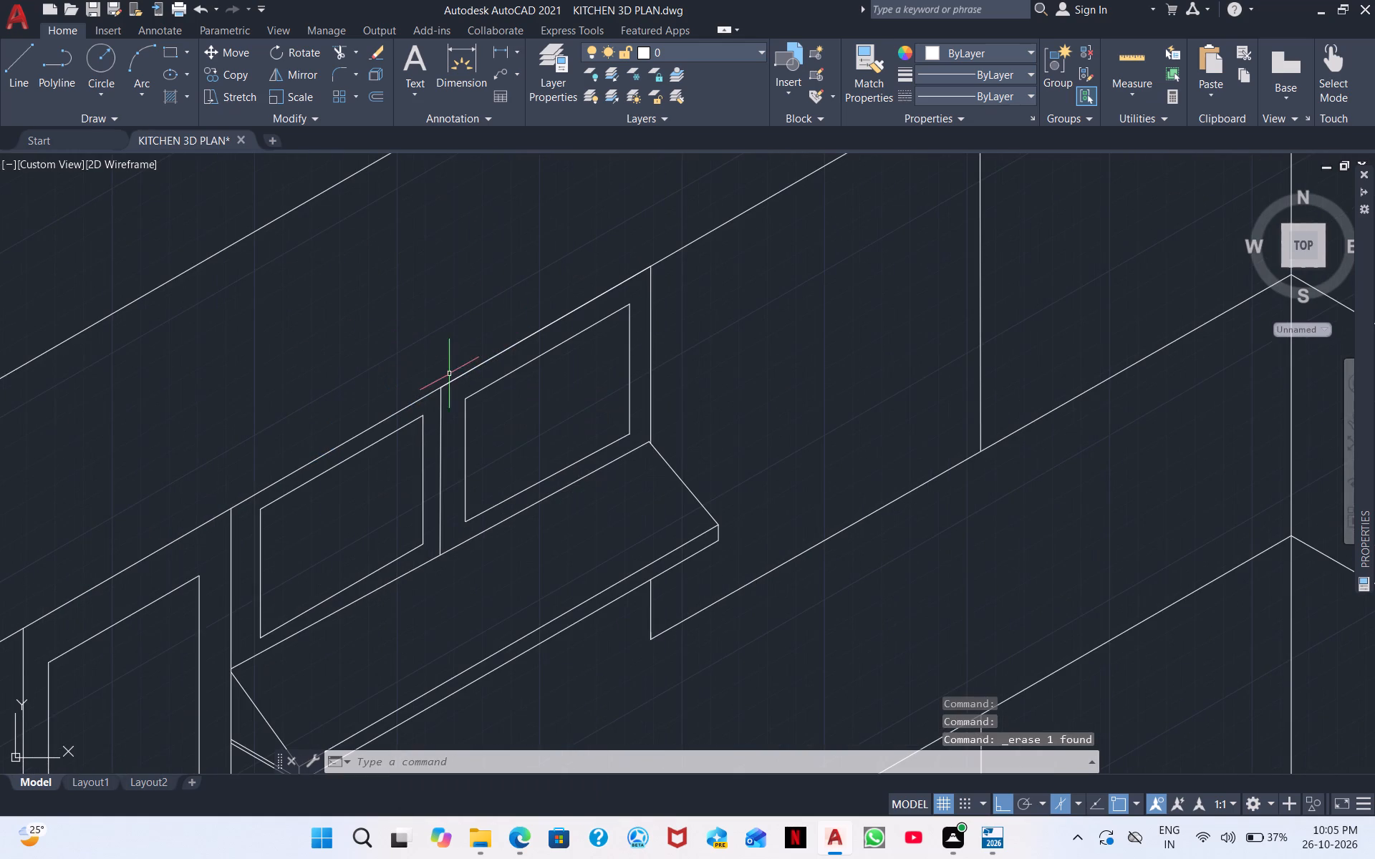
{"action": "left_click", "coordinate": [463, 374]}
{"action": "right_click", "coordinate": [485, 334]}
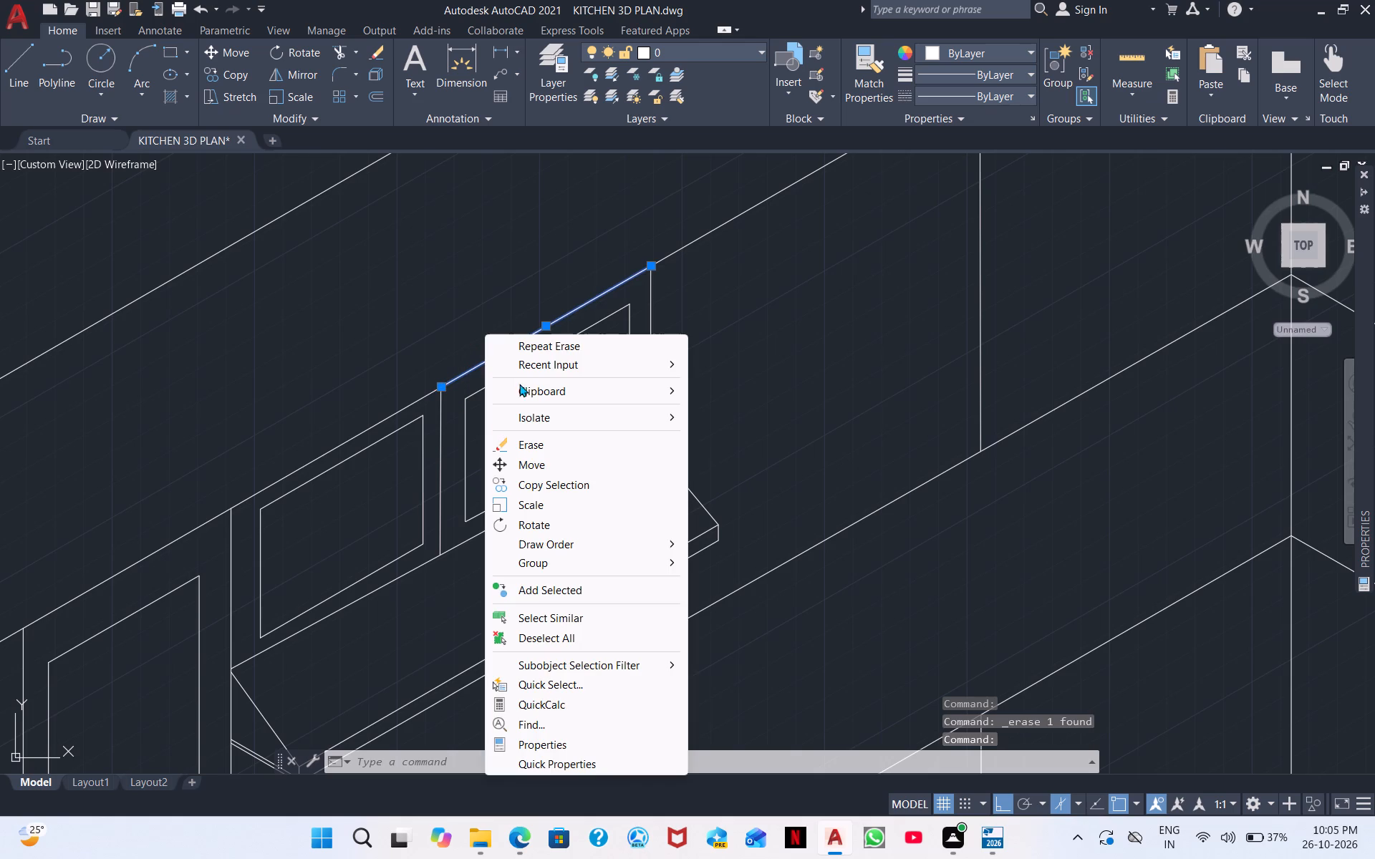
{"action": "left_click", "coordinate": [549, 447]}
Split the upper cabinet just past the sloped appliance with a full-width top-edge guide line and a vertical divider dropped from its midpoint.
{"action": "scroll", "coordinate": [499, 334], "scroll_direction": "down", "scroll_amount": 1}
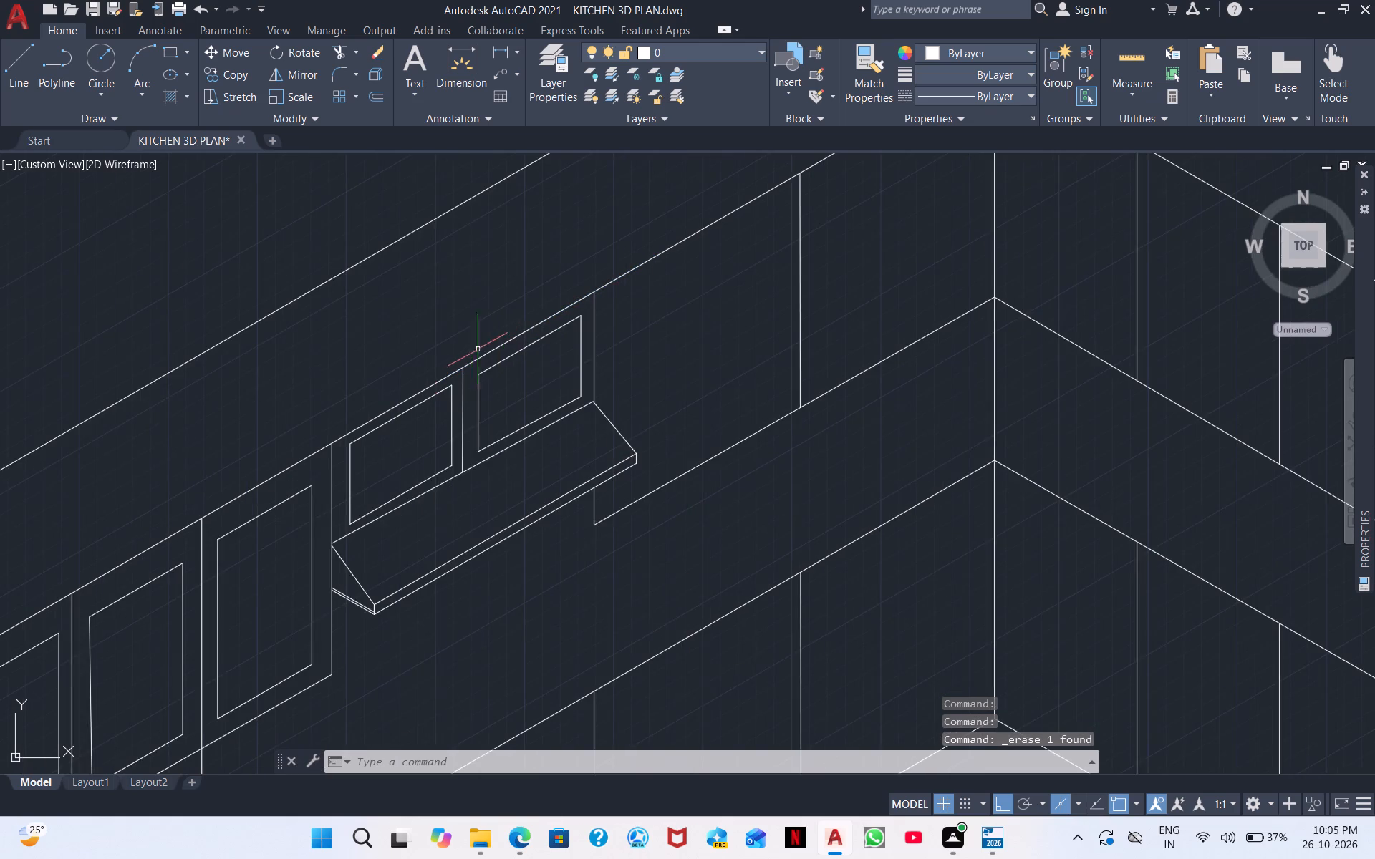
{"action": "middle_click_drag", "start_coordinate": [496, 337], "coordinate": [624, 235]}
{"action": "scroll", "coordinate": [625, 234], "scroll_direction": "down", "scroll_amount": 1}
{"action": "scroll", "coordinate": [524, 342], "scroll_direction": "down", "scroll_amount": 1}
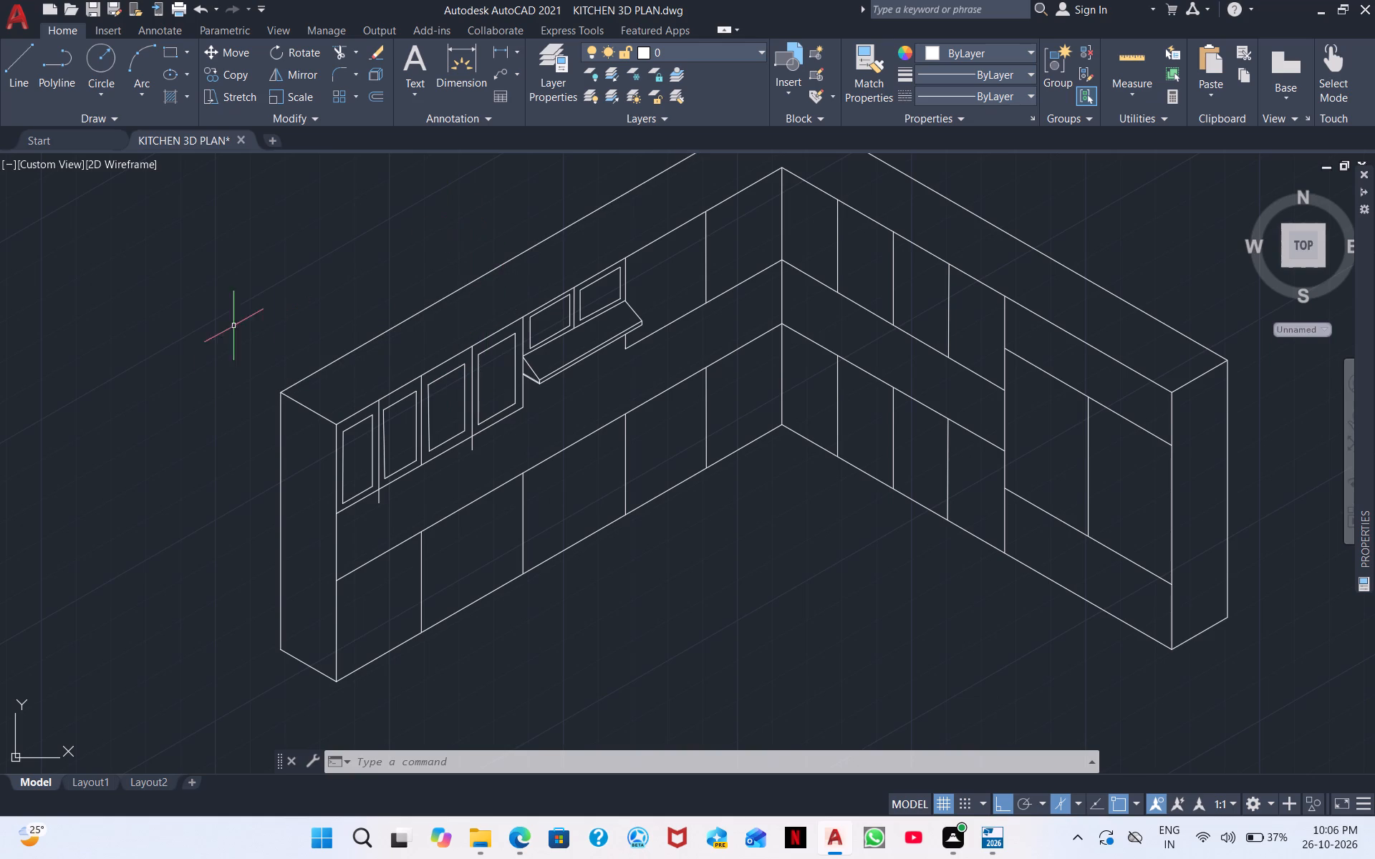
{"action": "left_click", "coordinate": [14, 64]}
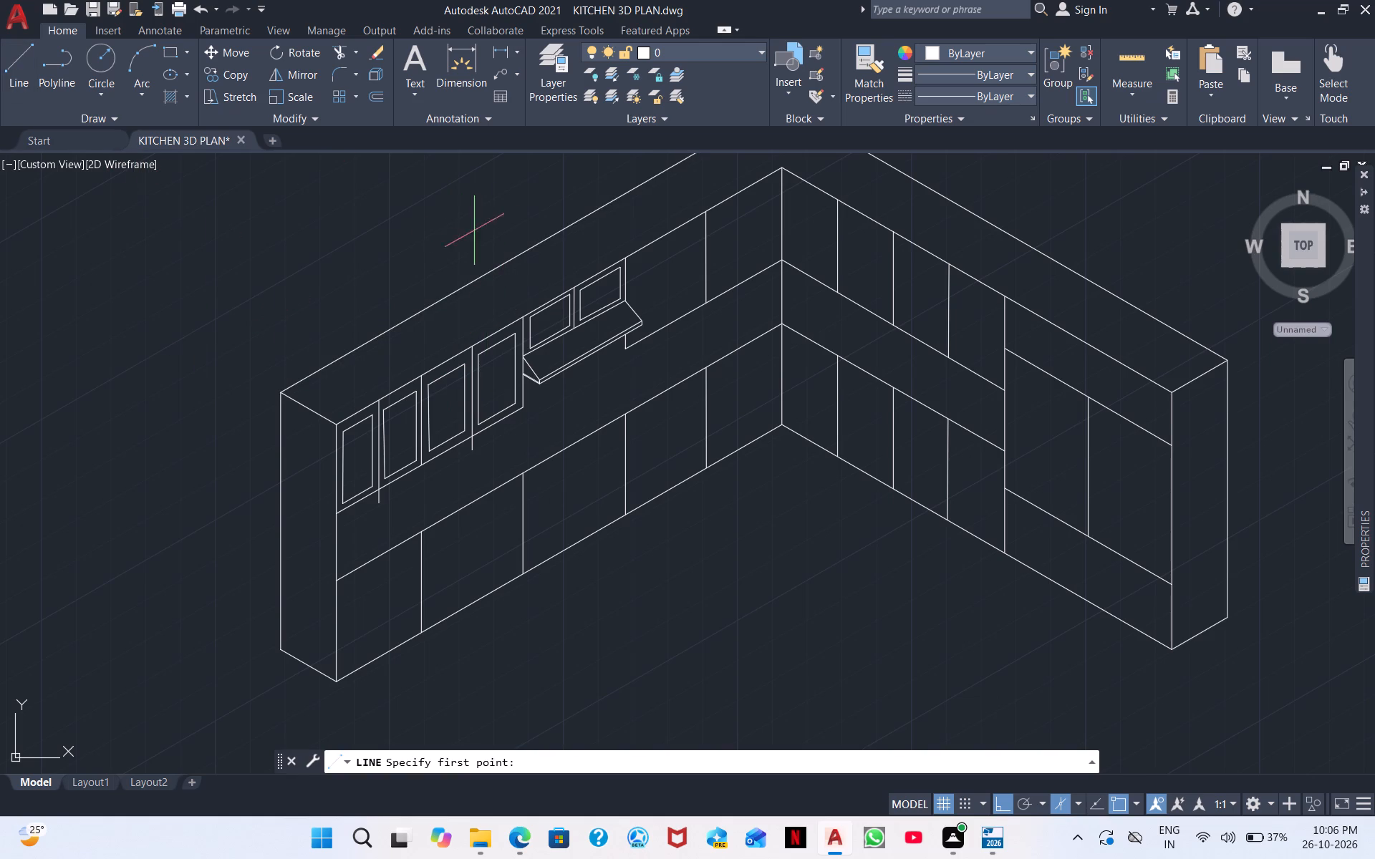
{"action": "middle_click_drag", "start_coordinate": [598, 220], "coordinate": [369, 330]}
{"action": "scroll", "coordinate": [389, 324], "scroll_direction": "up", "scroll_amount": 2}
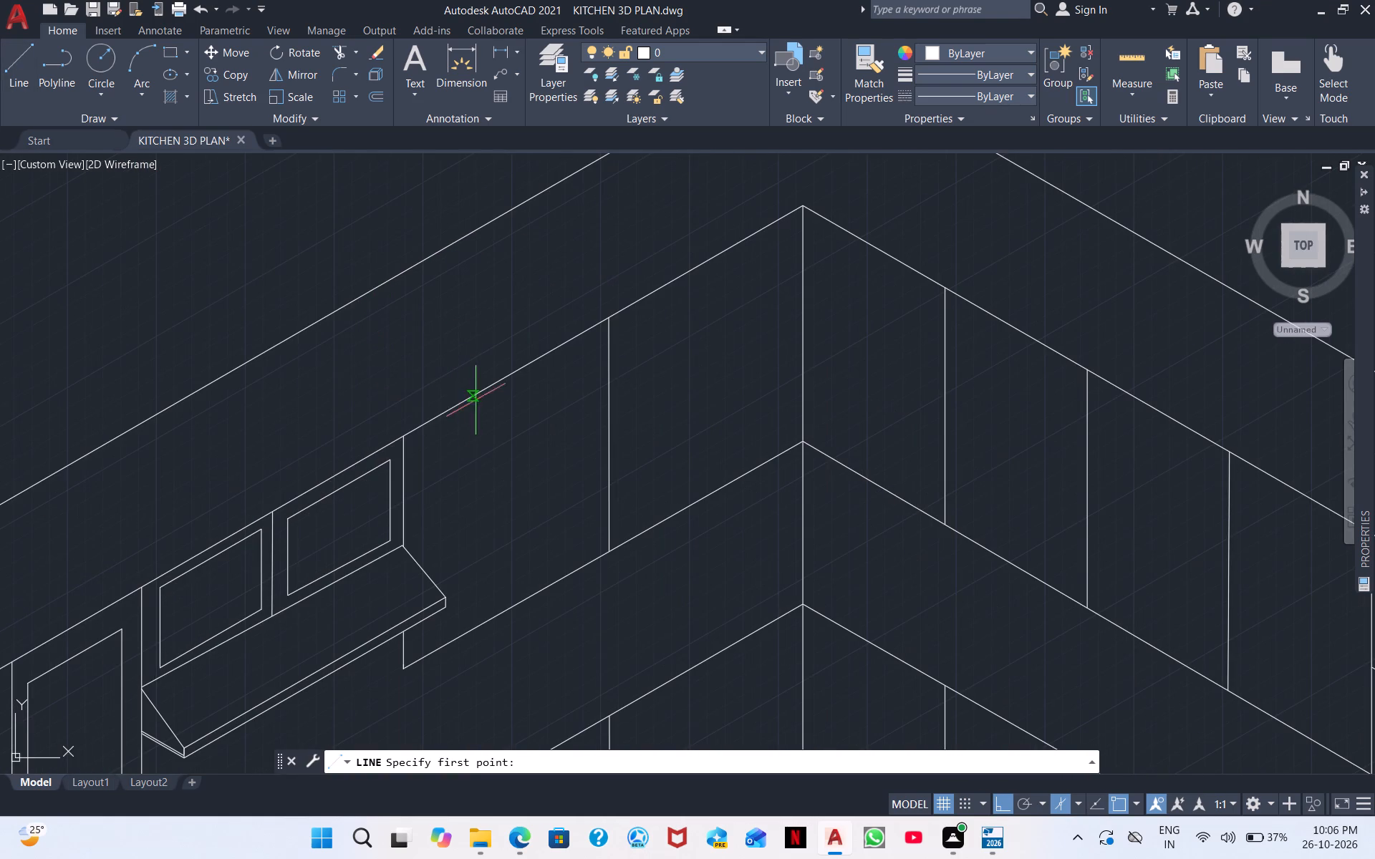
{"action": "left_click", "coordinate": [405, 436]}
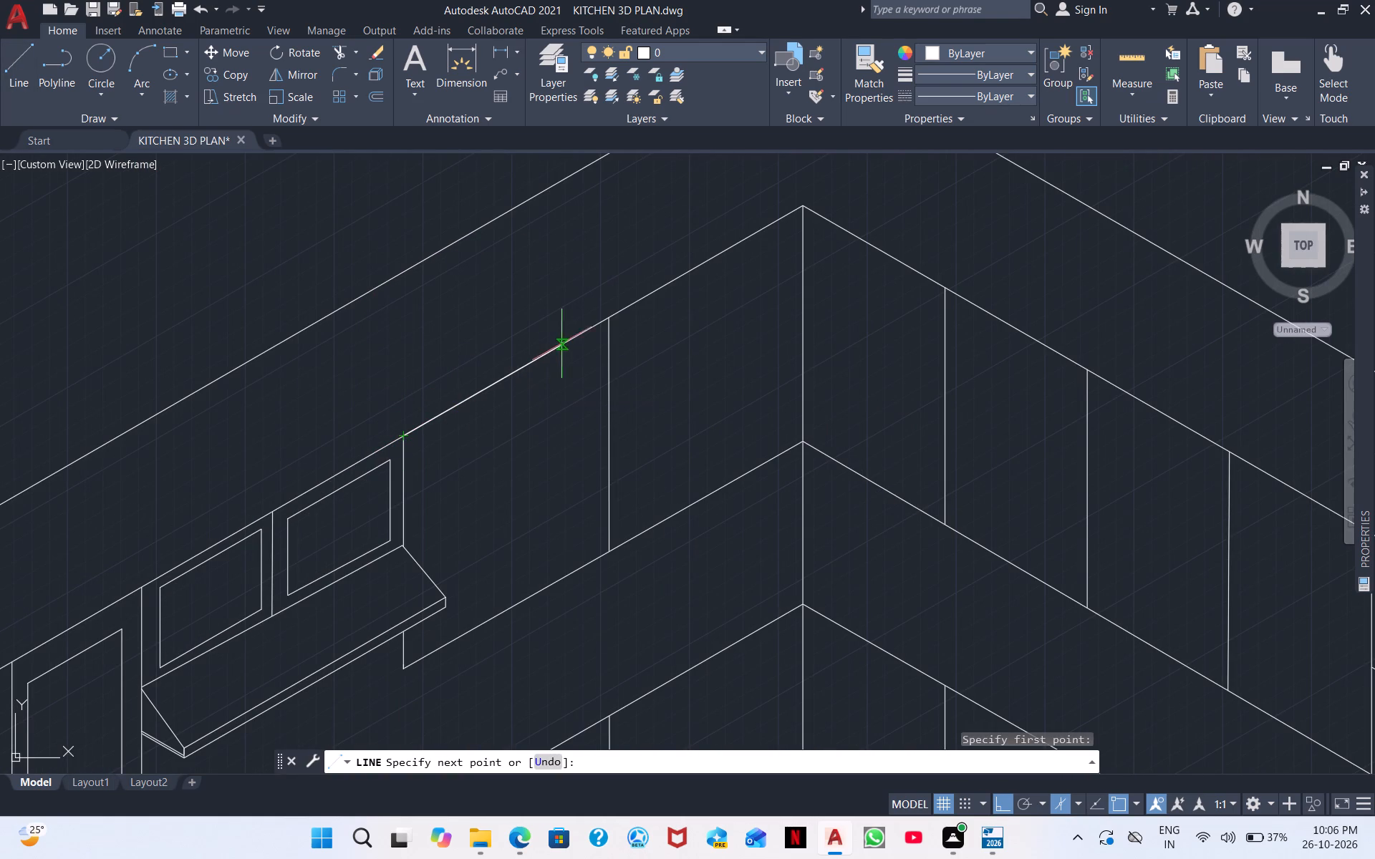
{"action": "left_click", "coordinate": [604, 320]}
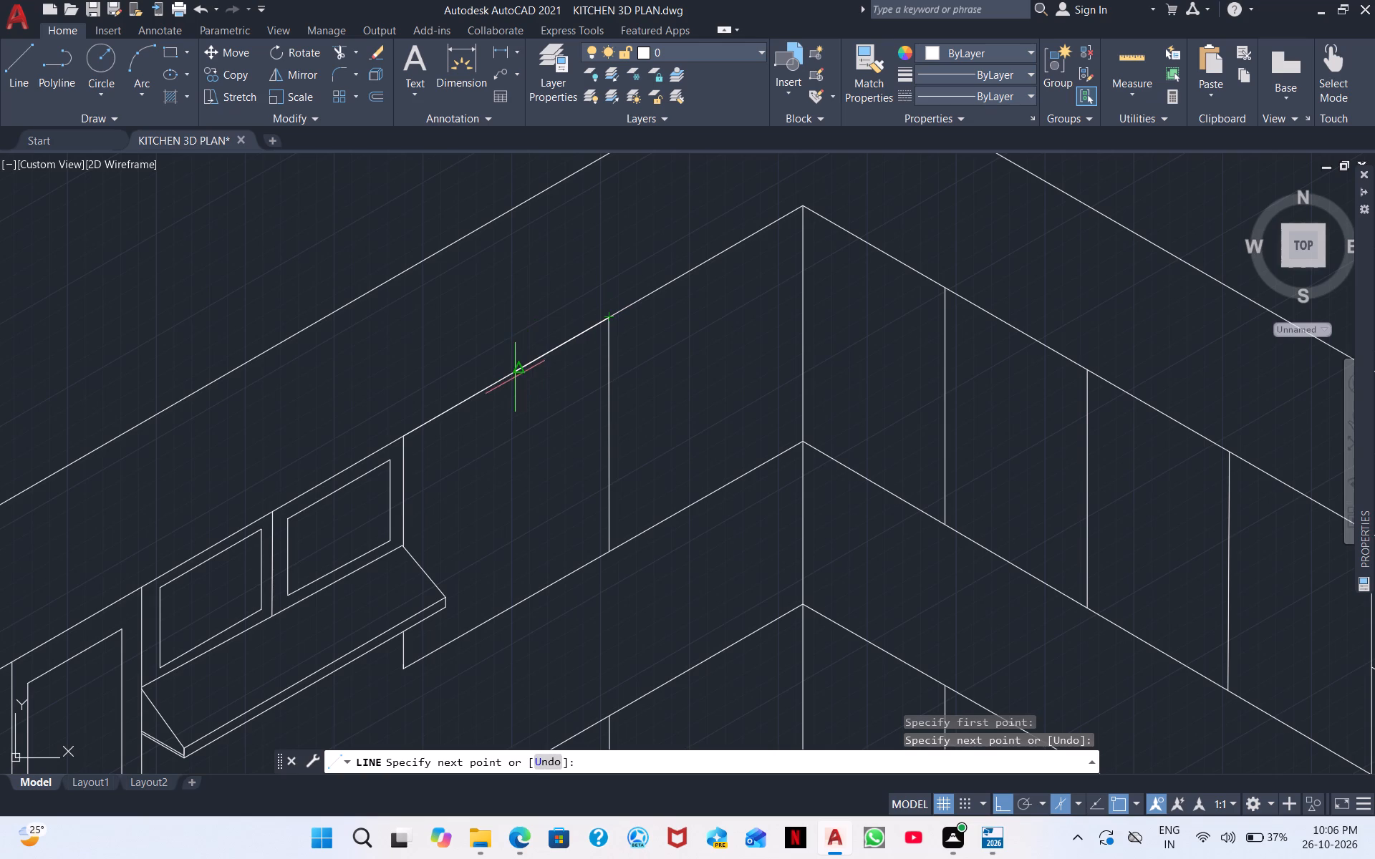
{"action": "left_click", "coordinate": [521, 373]}
{"action": "left_click", "coordinate": [512, 652]}
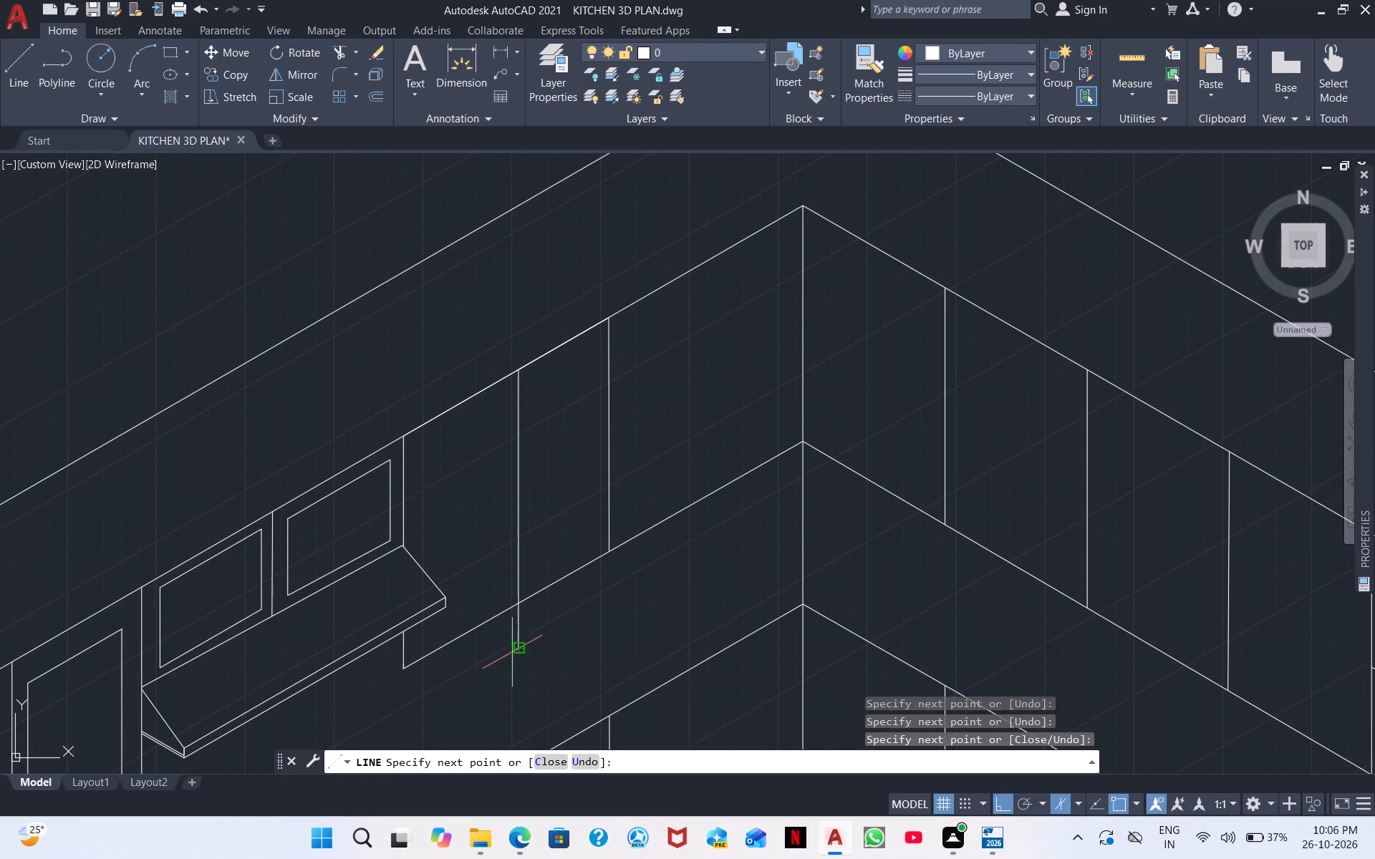
{"action": "key", "text": "Escape"}
Draw a closed inset door panel outline in the half of the split cabinet nearer the room corner.
{"action": "scroll", "coordinate": [558, 489], "scroll_direction": "up", "scroll_amount": 1}
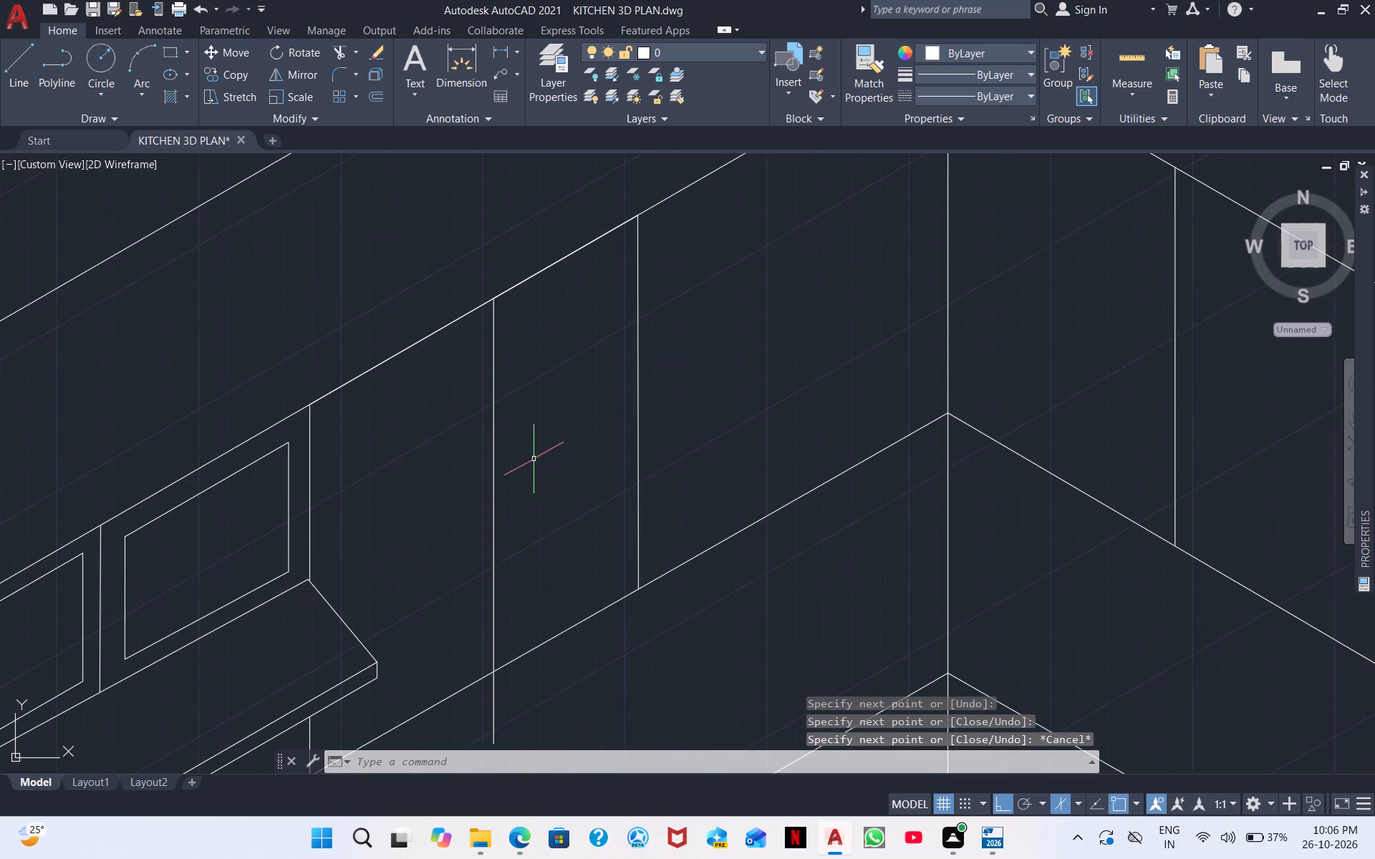
{"action": "right_click", "coordinate": [541, 435]}
{"action": "left_click", "coordinate": [594, 445]}
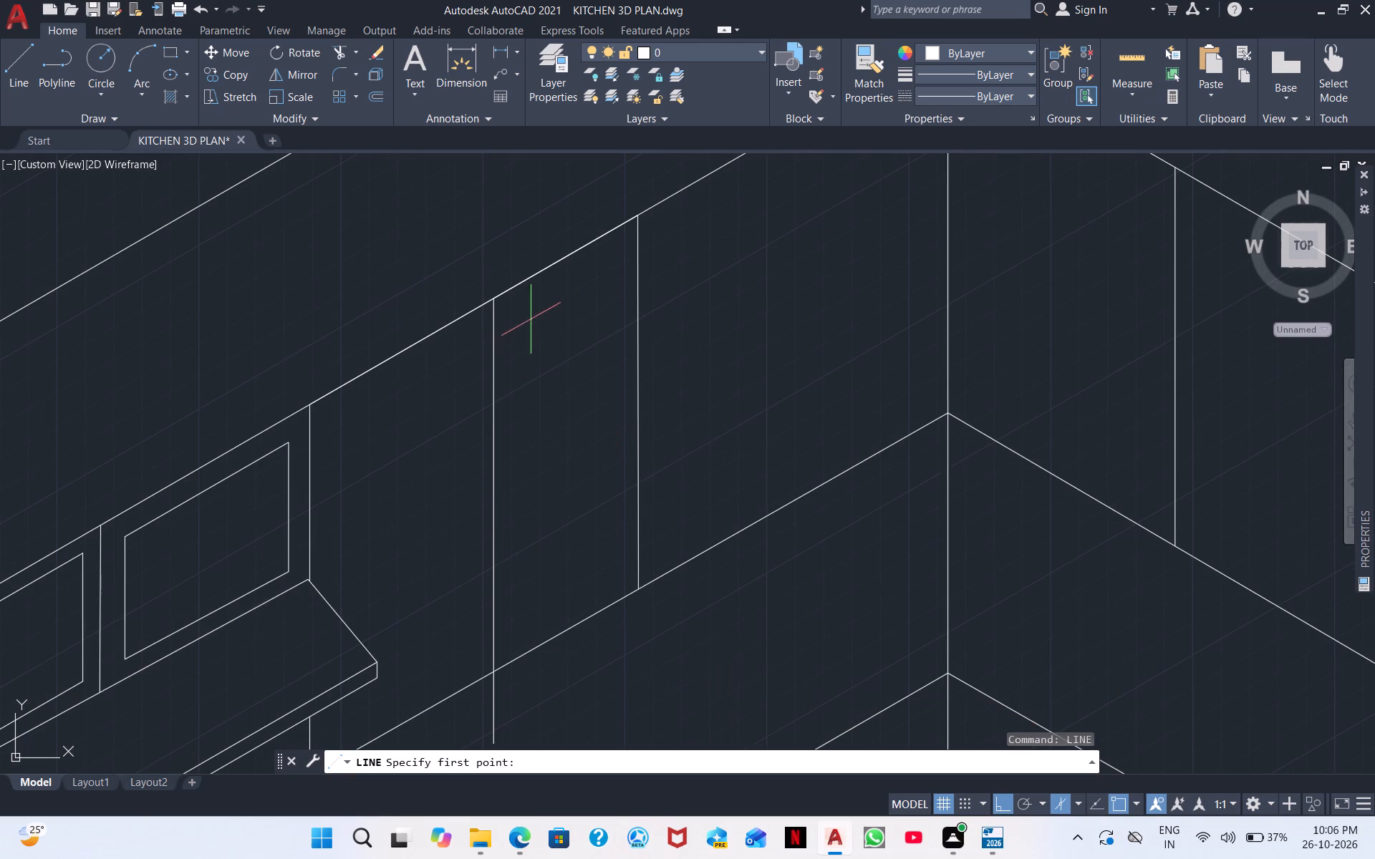
{"action": "left_click", "coordinate": [513, 319]}
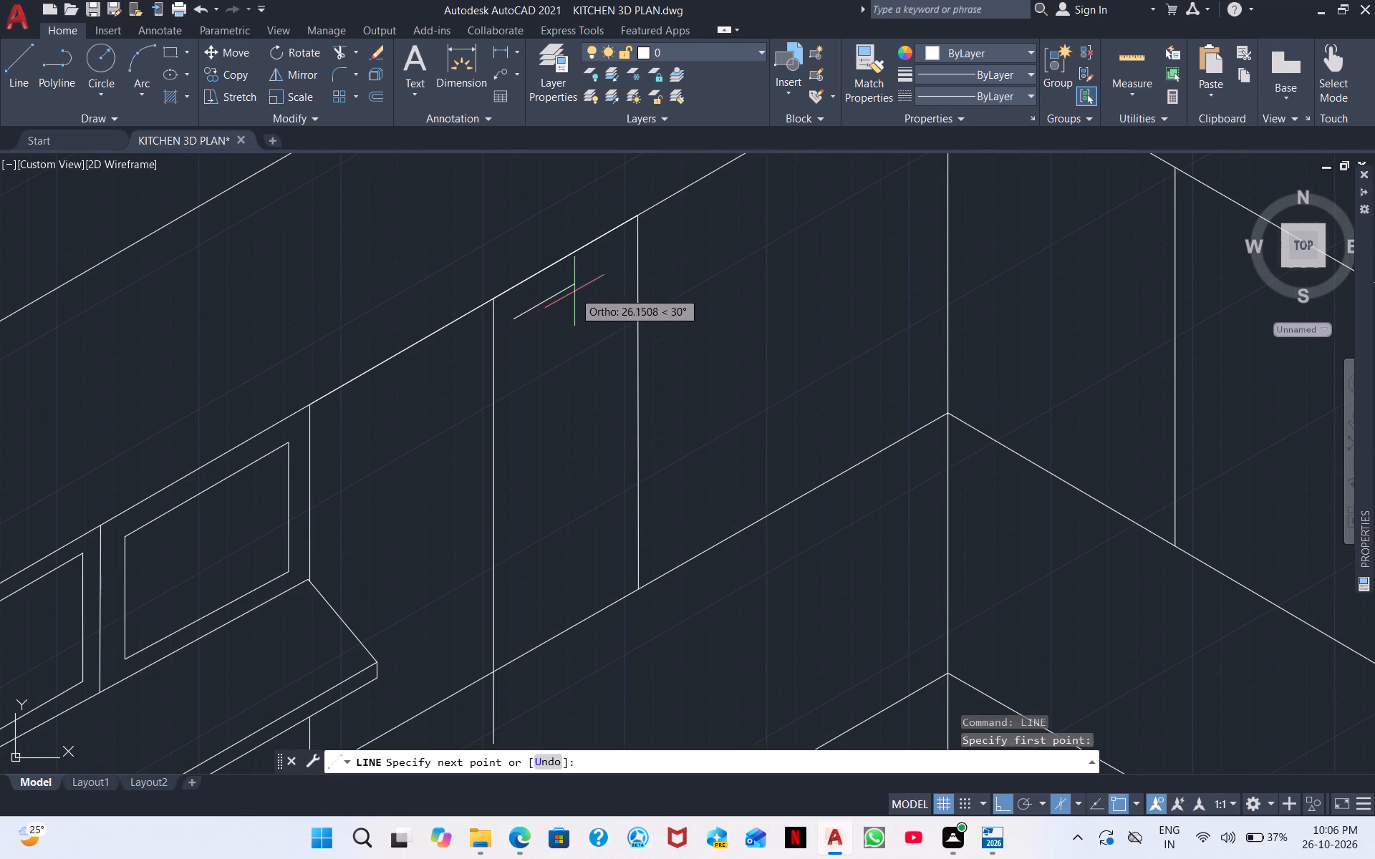
{"action": "left_click", "coordinate": [616, 269]}
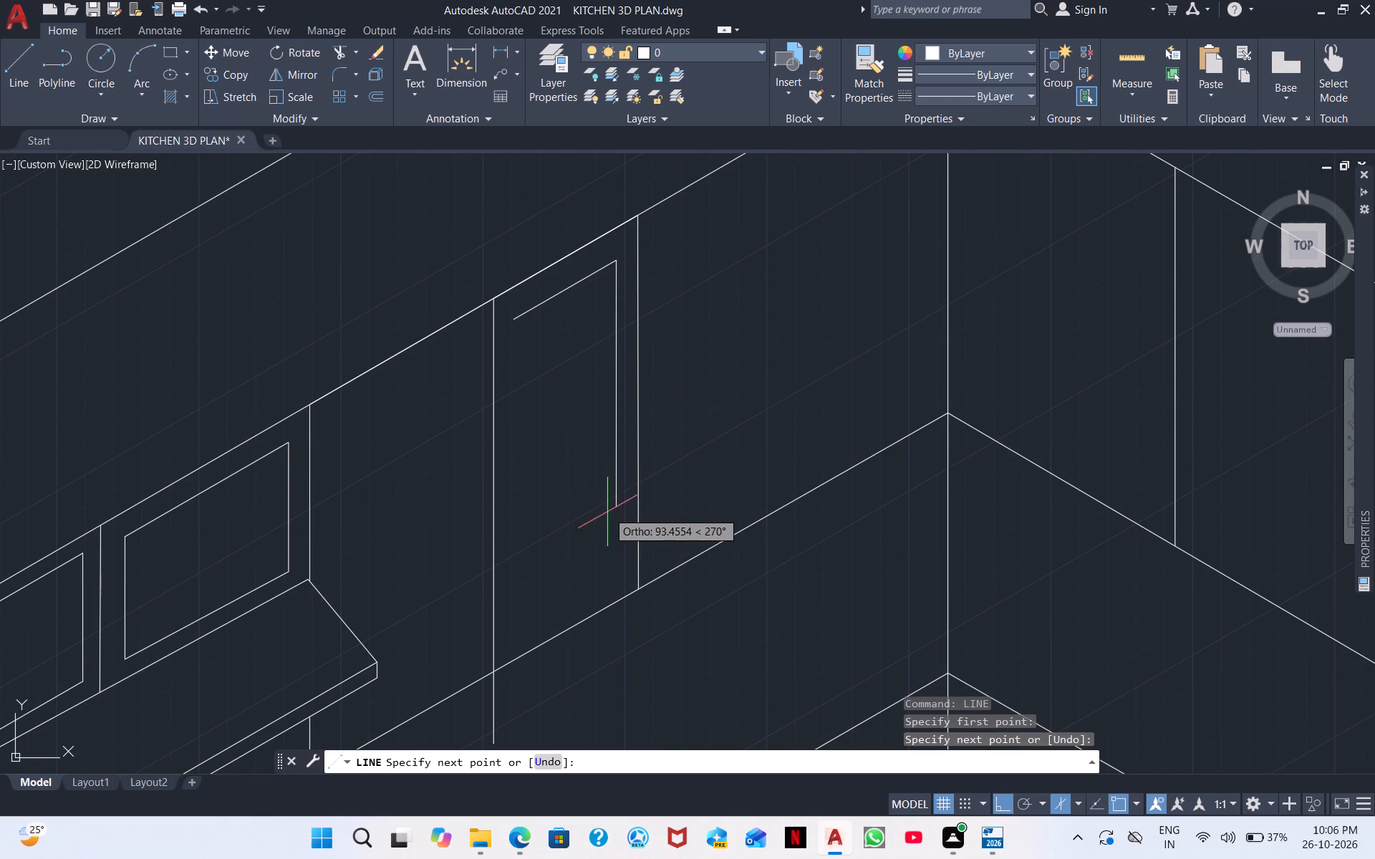
{"action": "left_click", "coordinate": [618, 571]}
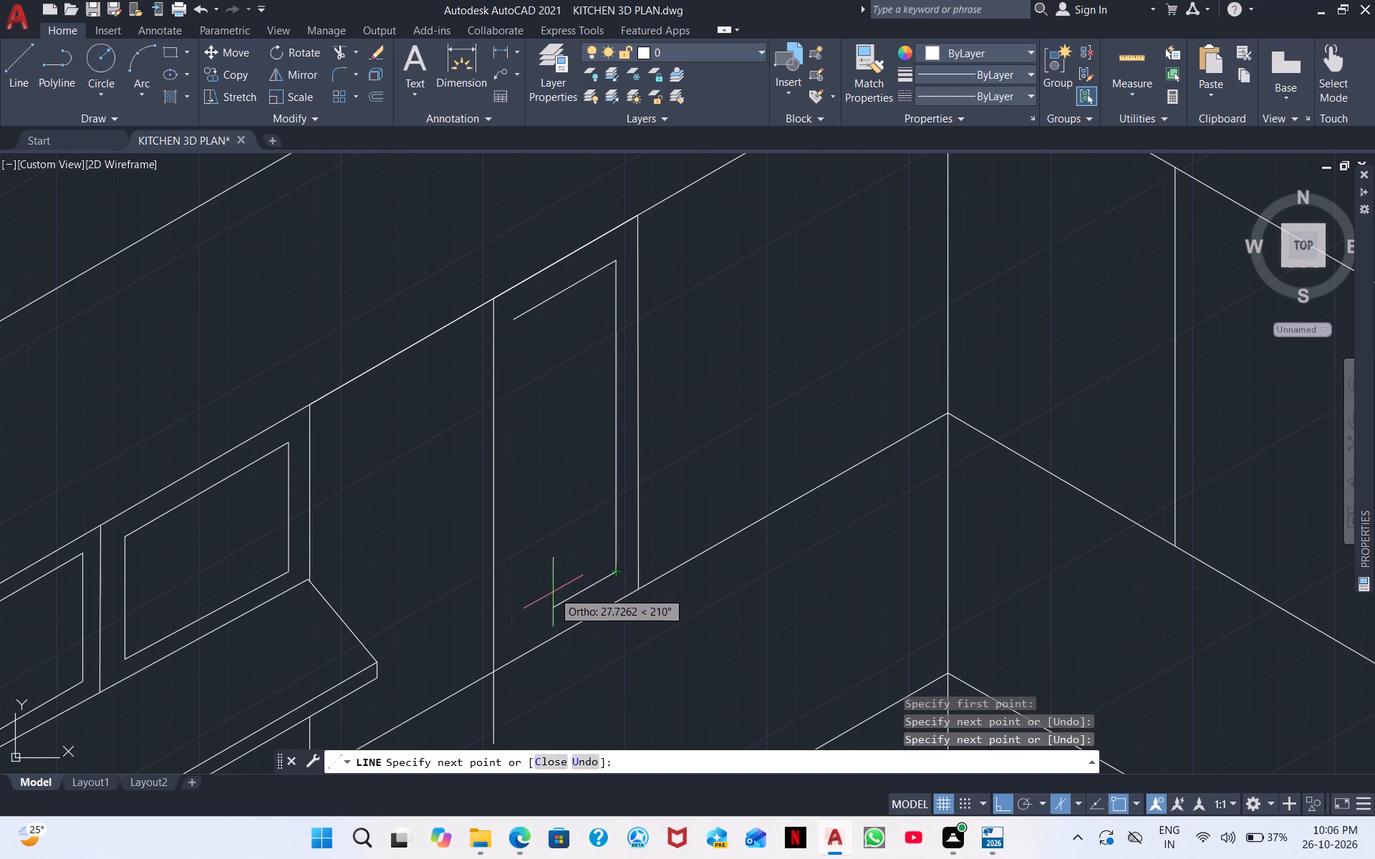
{"action": "left_click", "coordinate": [516, 624]}
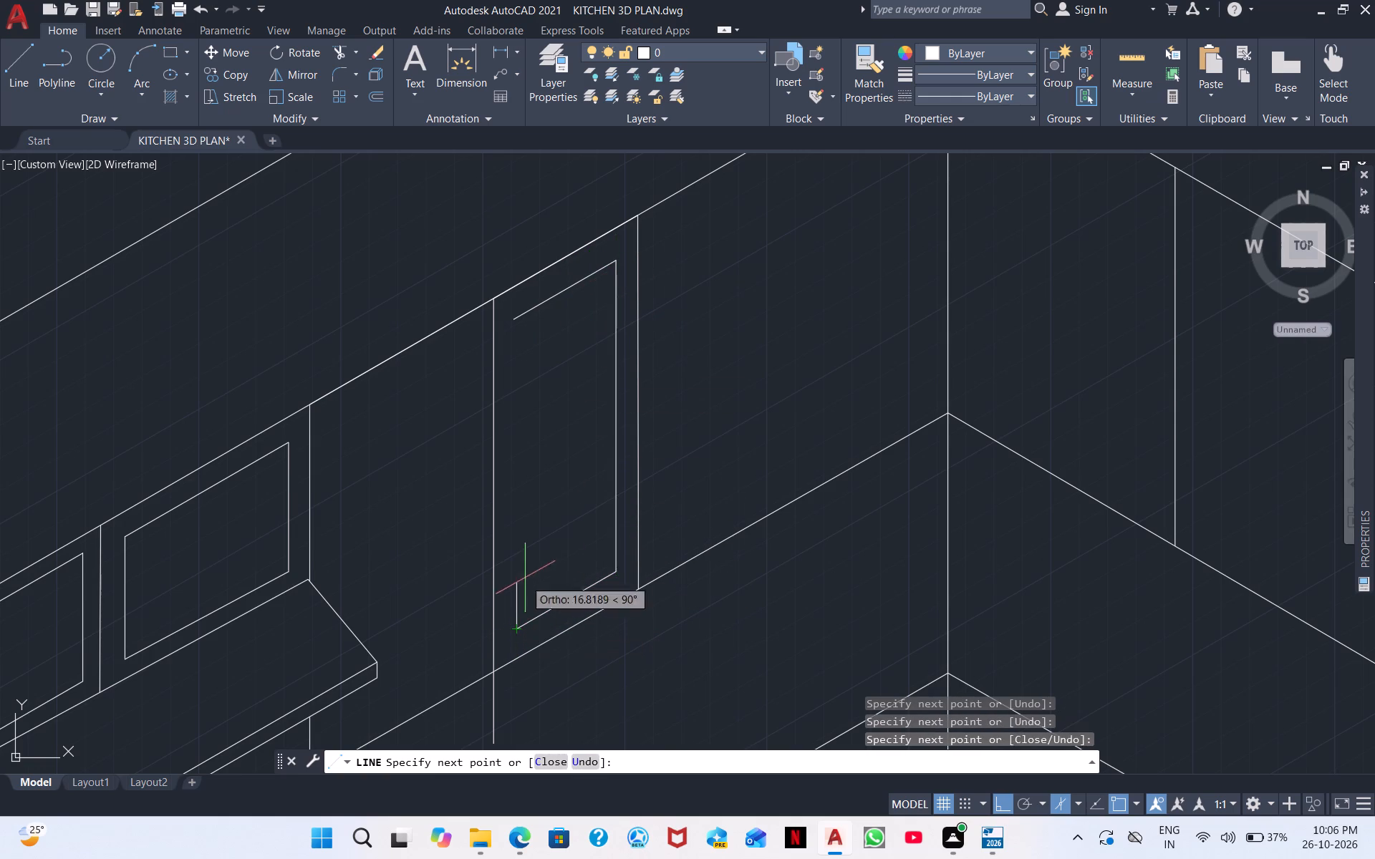
{"action": "left_click", "coordinate": [518, 324]}
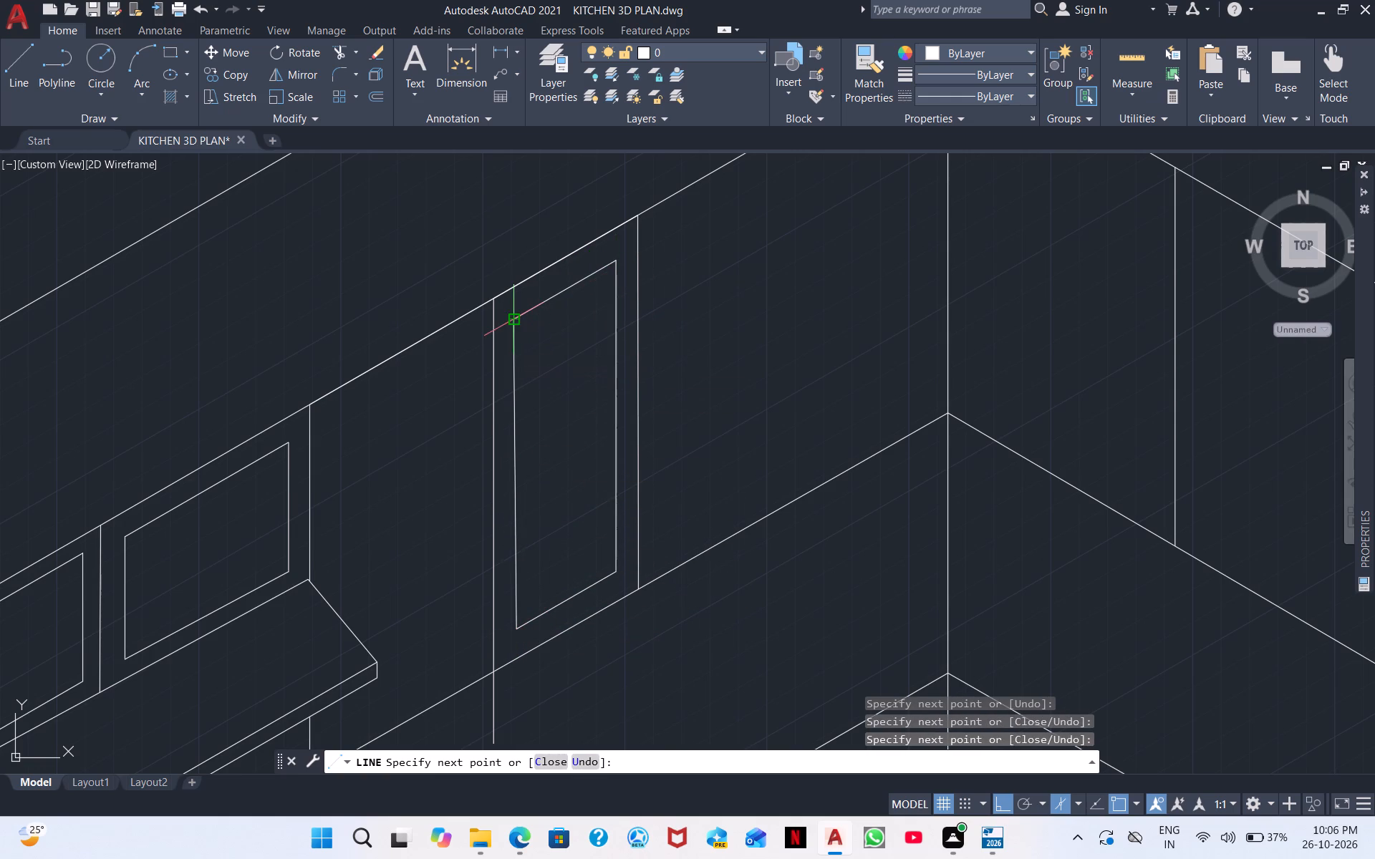
{"action": "right_click", "coordinate": [551, 341]}
{"action": "left_click", "coordinate": [613, 357]}
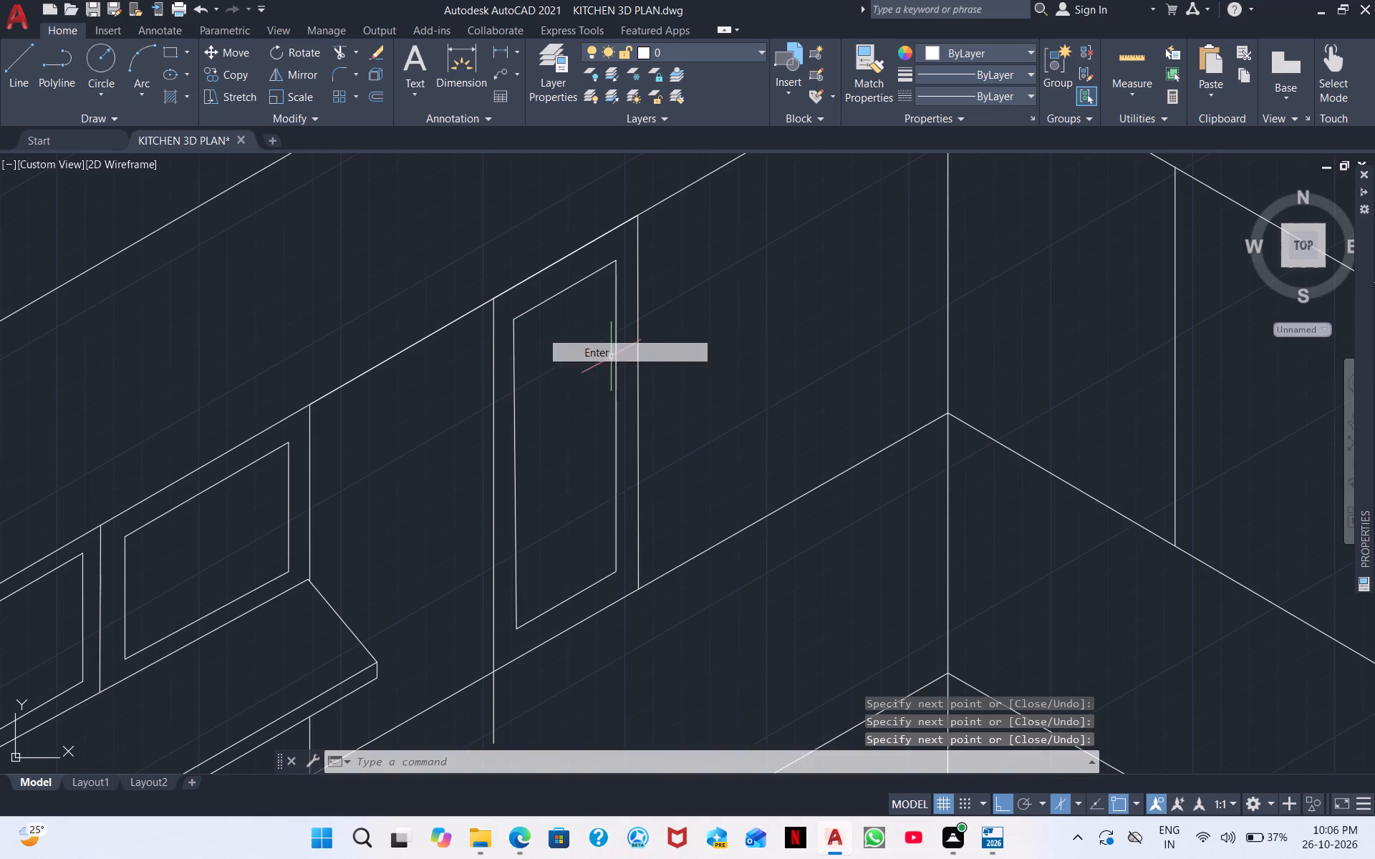
Draw a closed inset door panel outline in the half beside the appliance, running its near side across the appliance's sloped end.
{"action": "middle_click_drag", "start_coordinate": [541, 387], "coordinate": [740, 324]}
{"action": "right_click", "coordinate": [640, 401]}
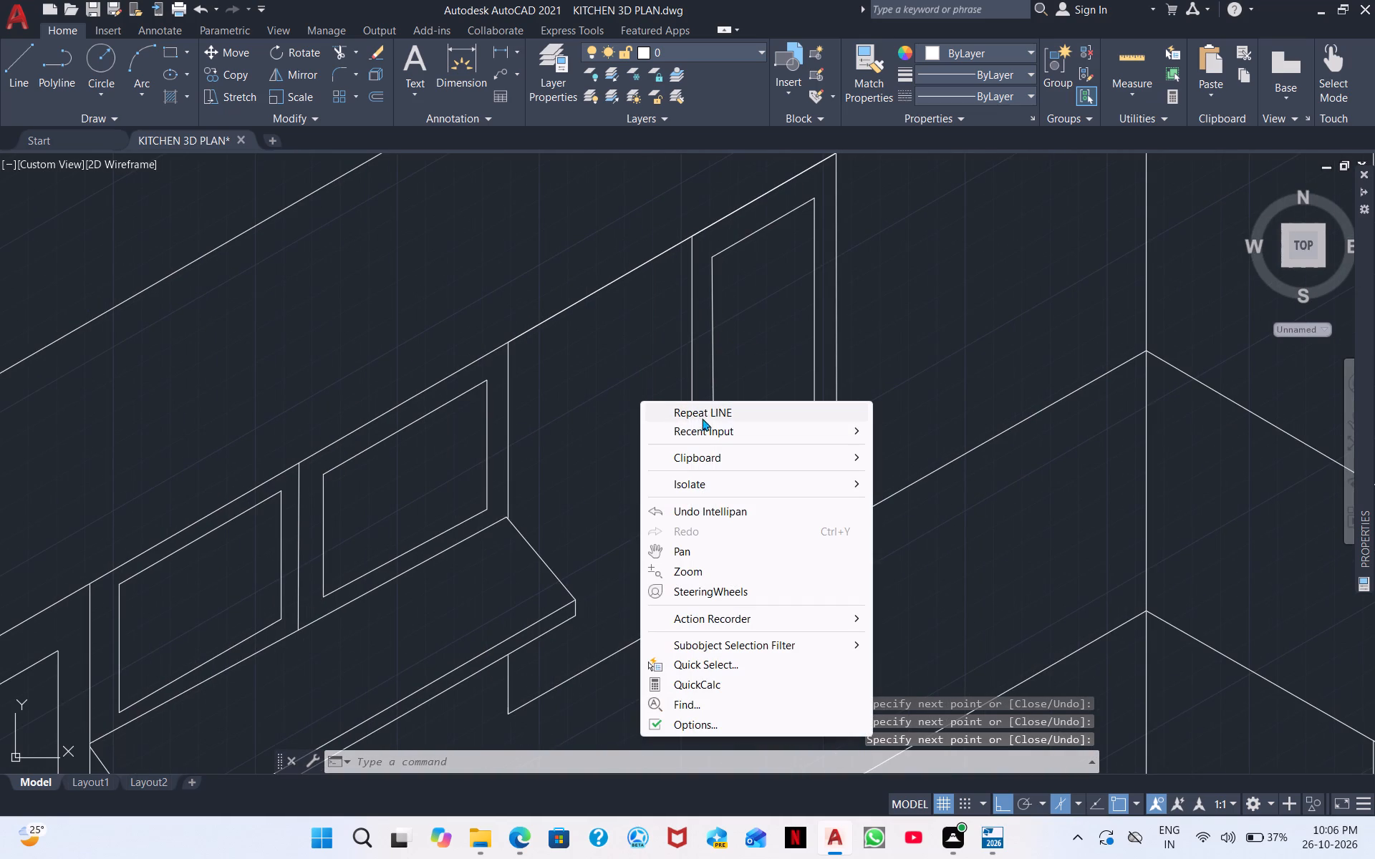
{"action": "left_click", "coordinate": [710, 406]}
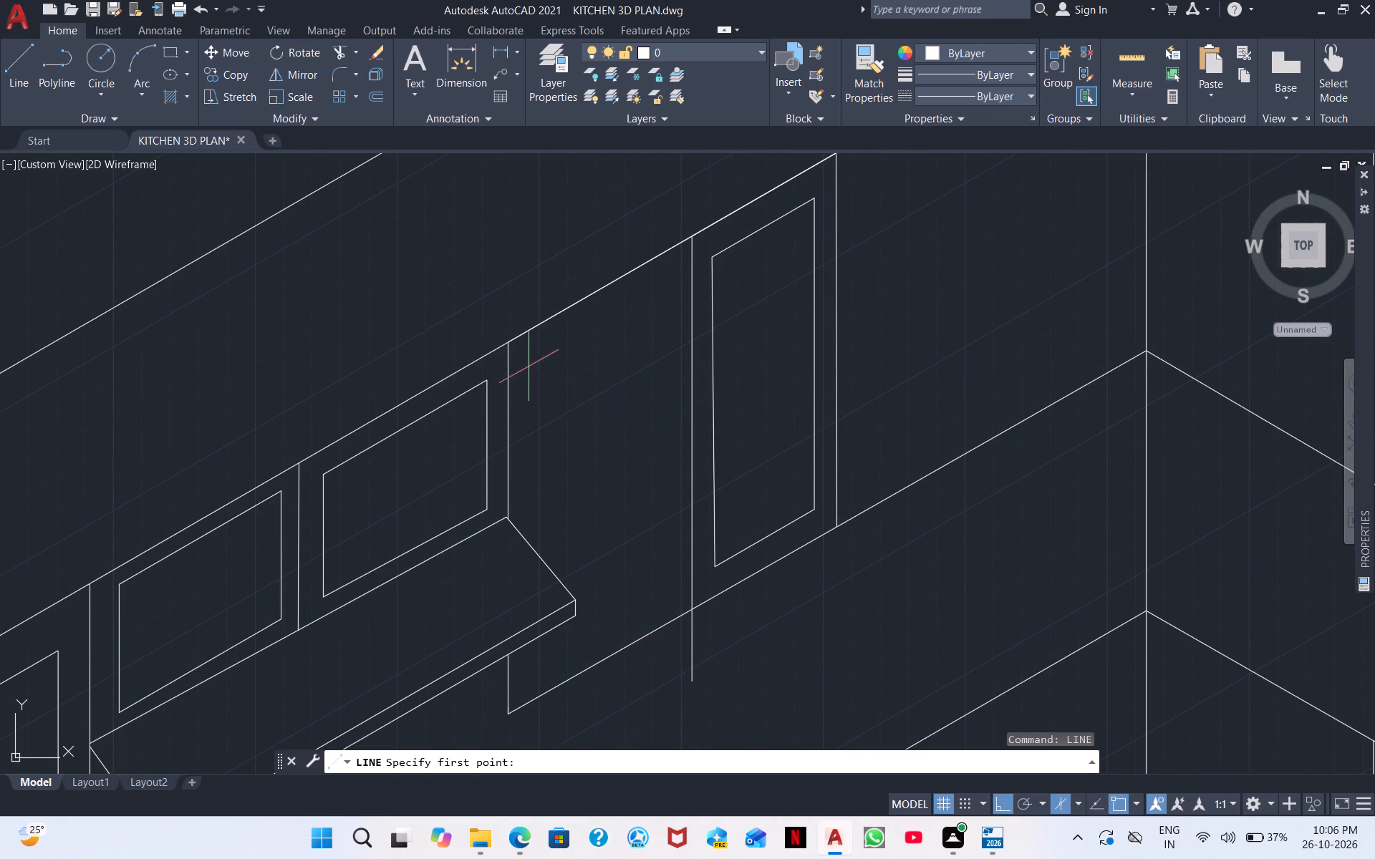
{"action": "left_click", "coordinate": [537, 359]}
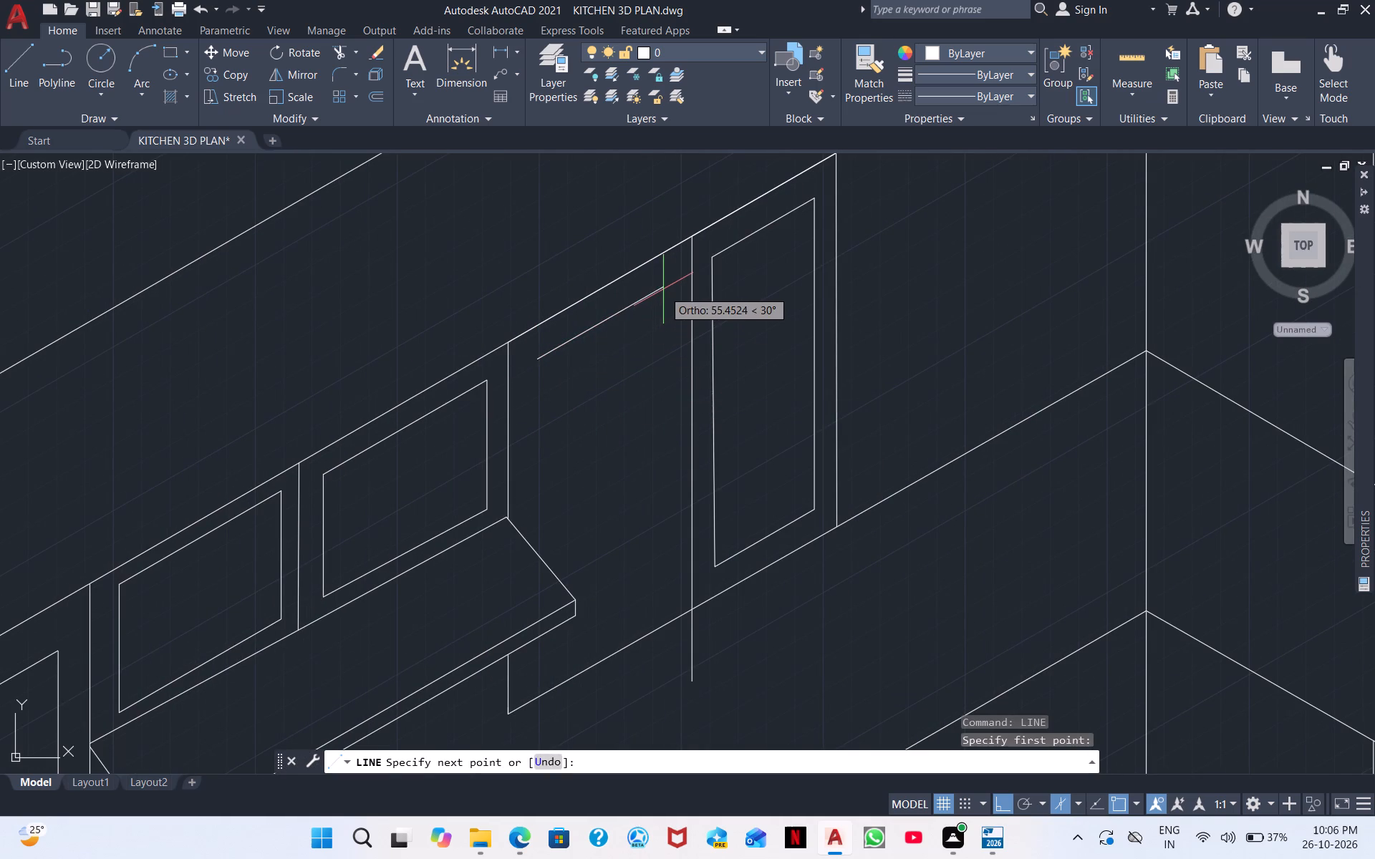
{"action": "left_click", "coordinate": [669, 286]}
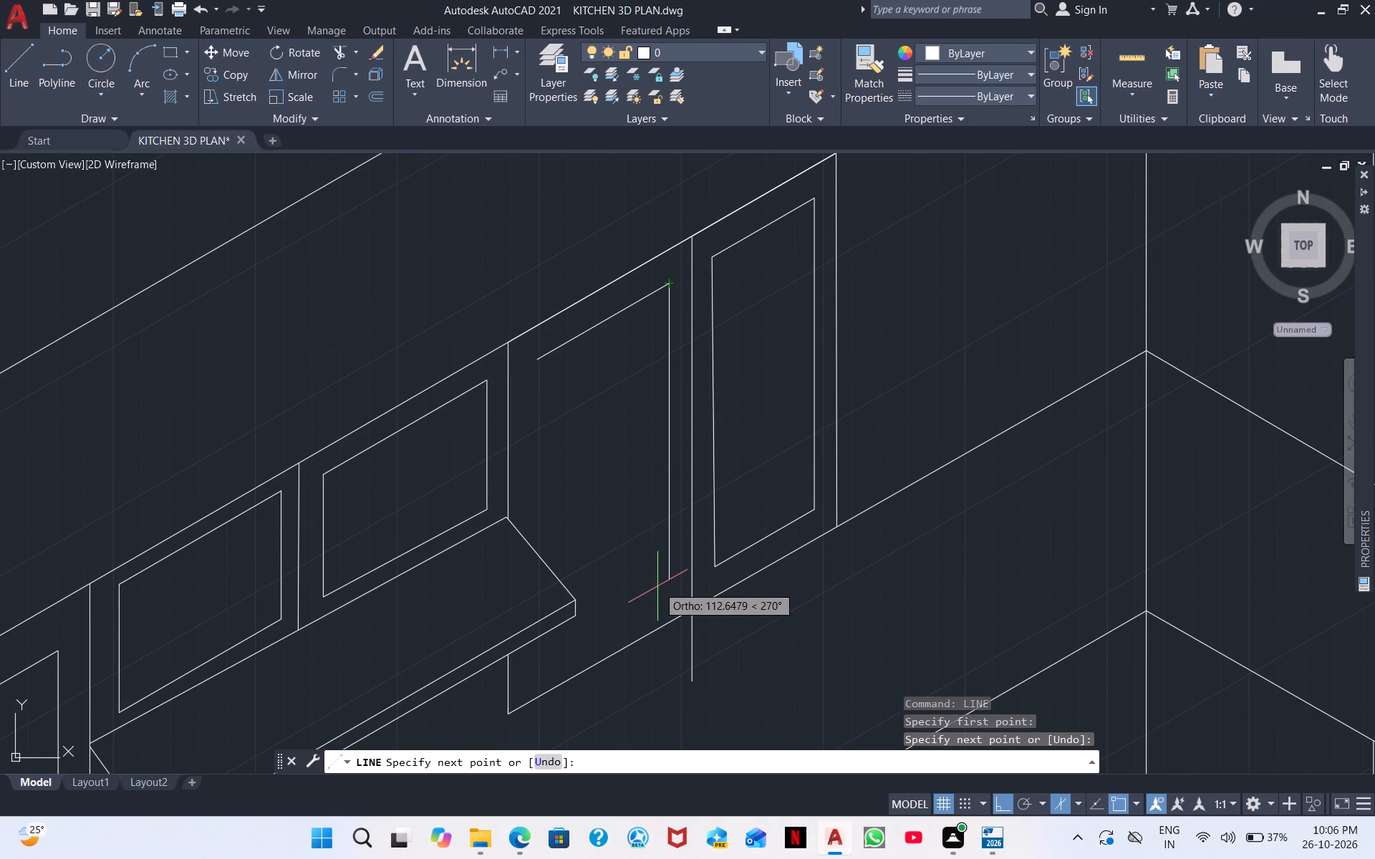
{"action": "left_click", "coordinate": [664, 593]}
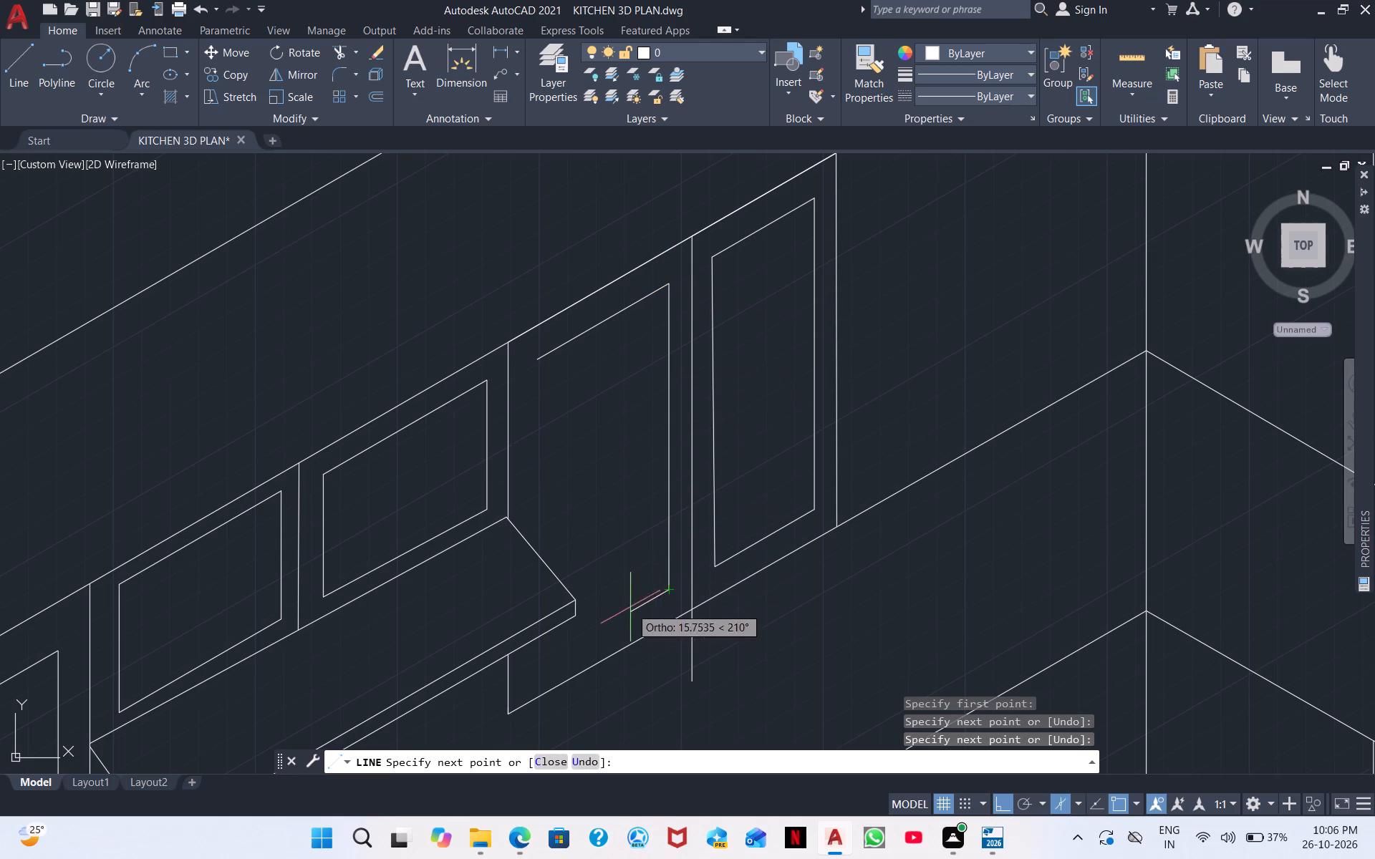
{"action": "left_click", "coordinate": [543, 655]}
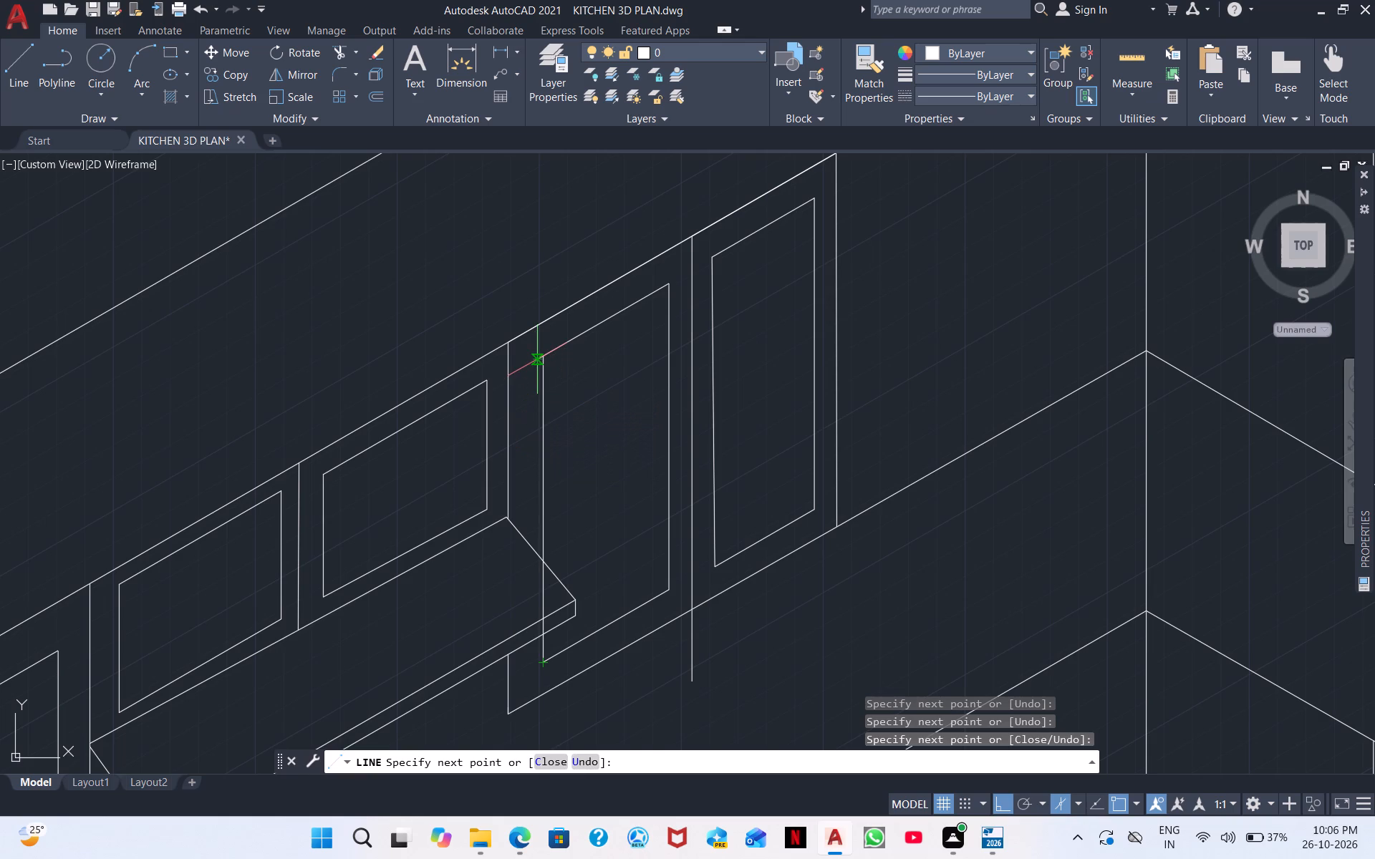
{"action": "scroll", "coordinate": [535, 366], "scroll_direction": "up", "scroll_amount": 5}
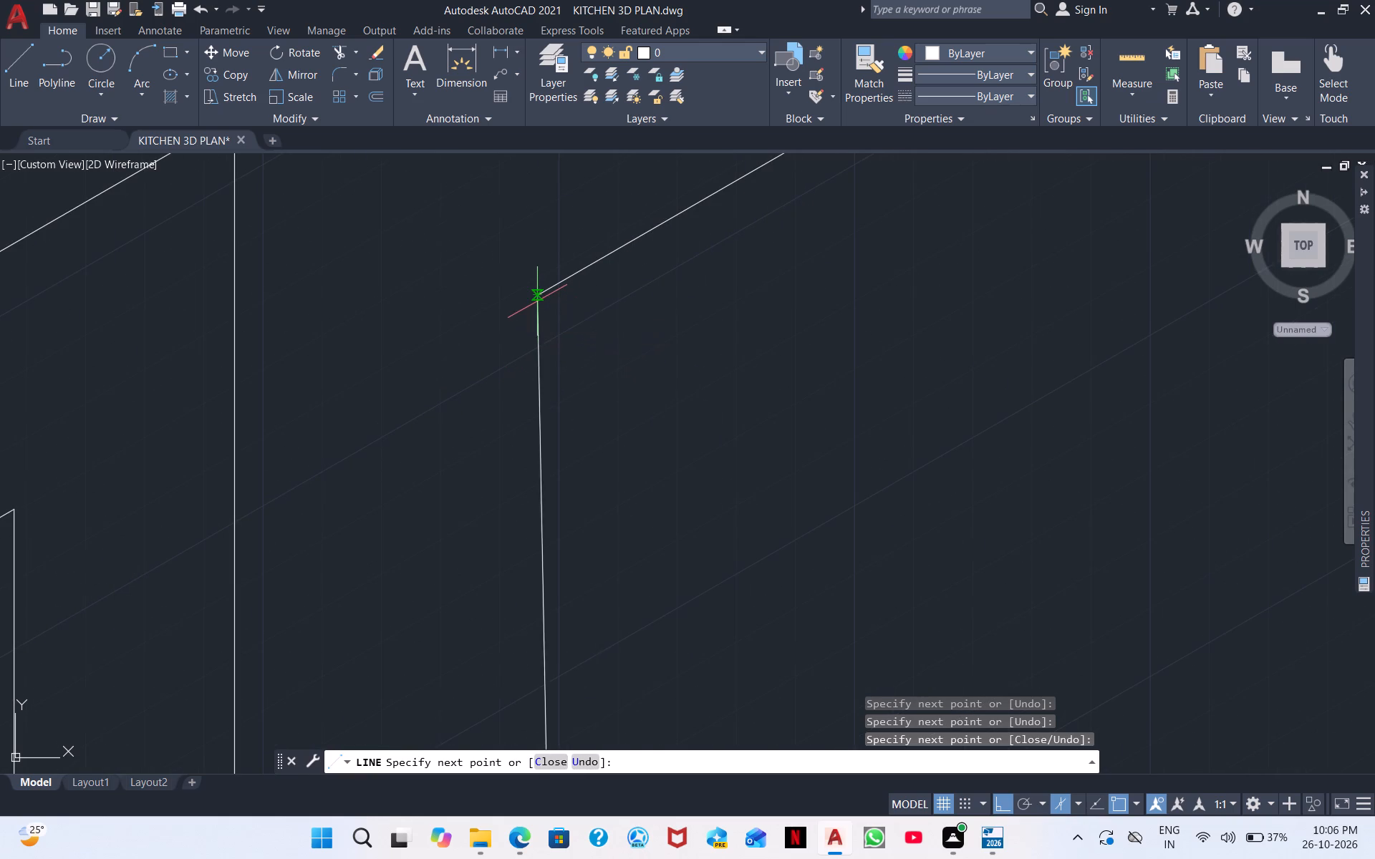
{"action": "left_click", "coordinate": [537, 301]}
{"action": "scroll", "coordinate": [620, 369], "scroll_direction": "down", "scroll_amount": 3}
{"action": "scroll", "coordinate": [727, 469], "scroll_direction": "down", "scroll_amount": 3}
{"action": "middle_click_drag", "start_coordinate": [727, 469], "coordinate": [723, 443]}
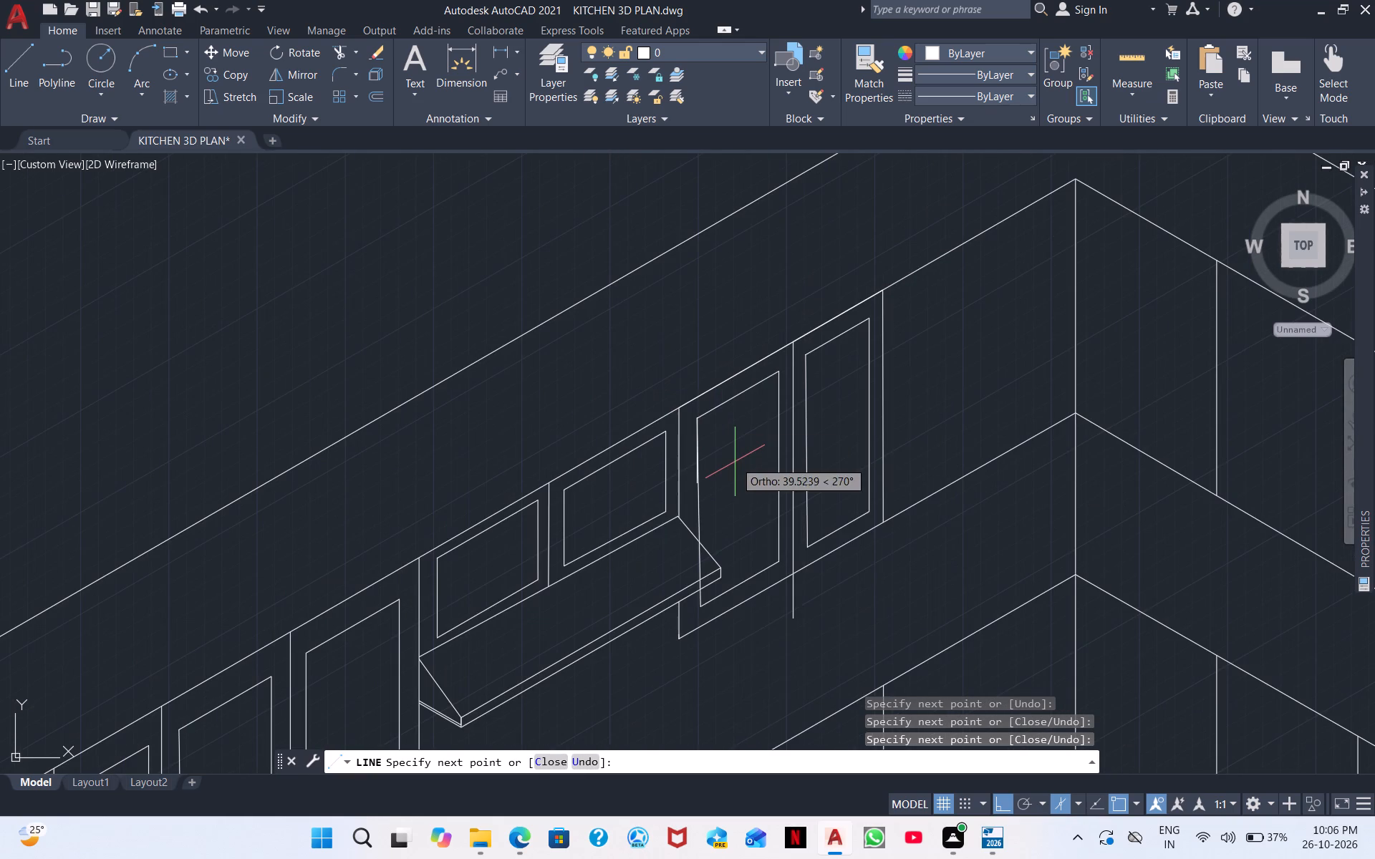
{"action": "right_click", "coordinate": [735, 462]}
{"action": "left_click", "coordinate": [783, 470]}
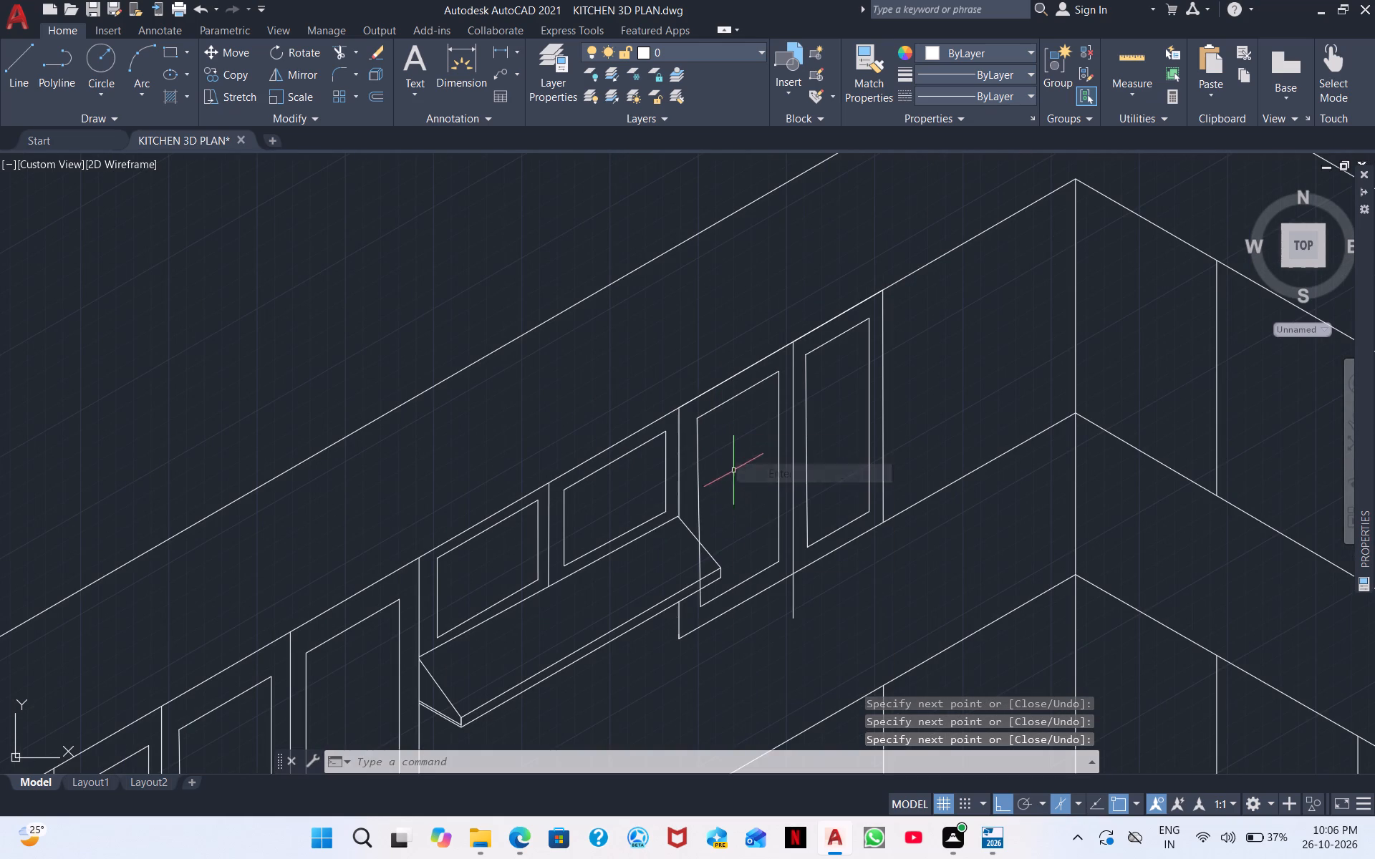
Erase the full-width guide line along the top front edge of the newly split cabinet.
{"action": "left_click", "coordinate": [776, 351]}
{"action": "right_click", "coordinate": [806, 354]}
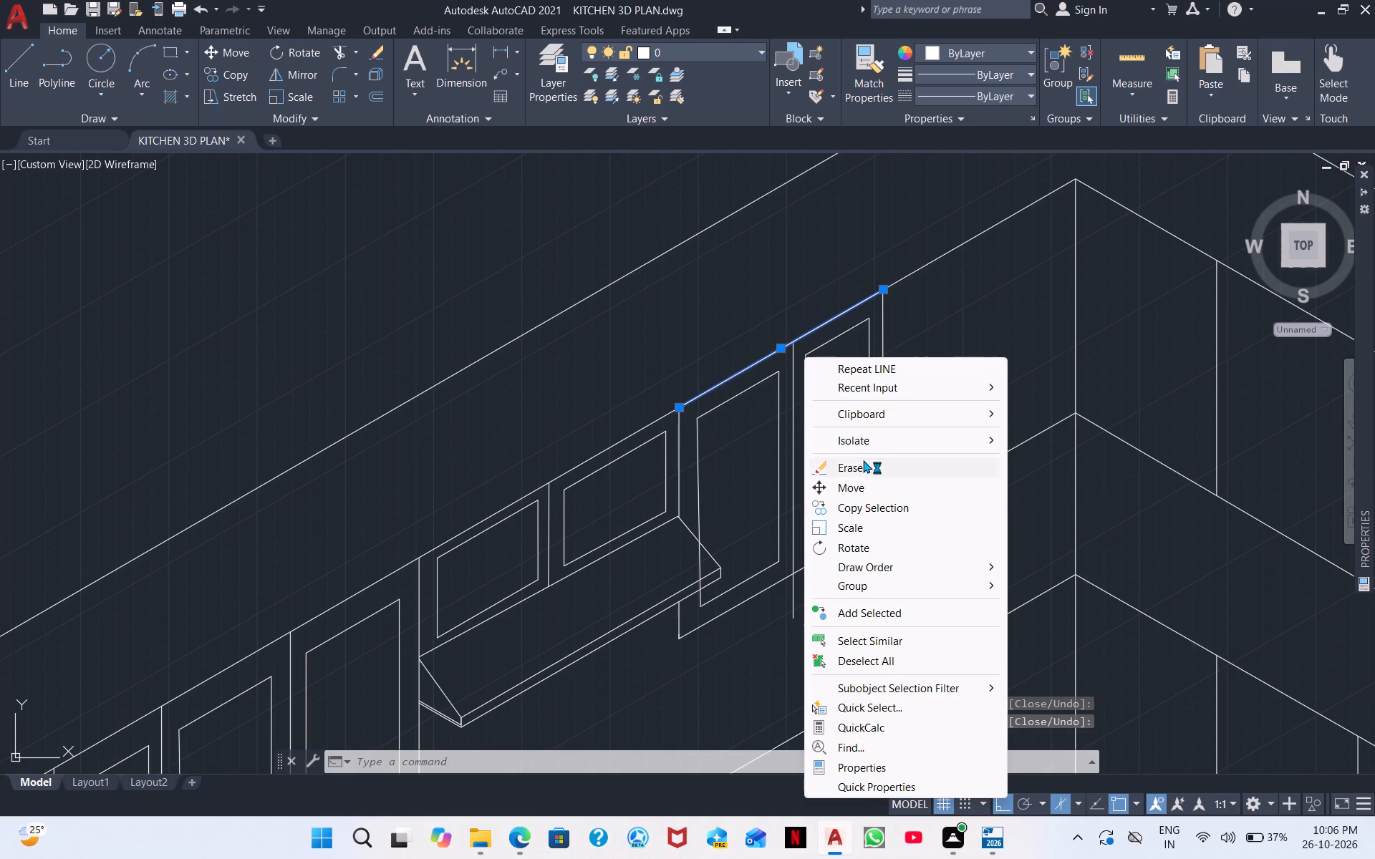
{"action": "left_click", "coordinate": [862, 461]}
Trim the new door panel's side where it crosses the appliance's sloped face and its thin front edge.
{"action": "scroll", "coordinate": [753, 365], "scroll_direction": "up", "scroll_amount": 1}
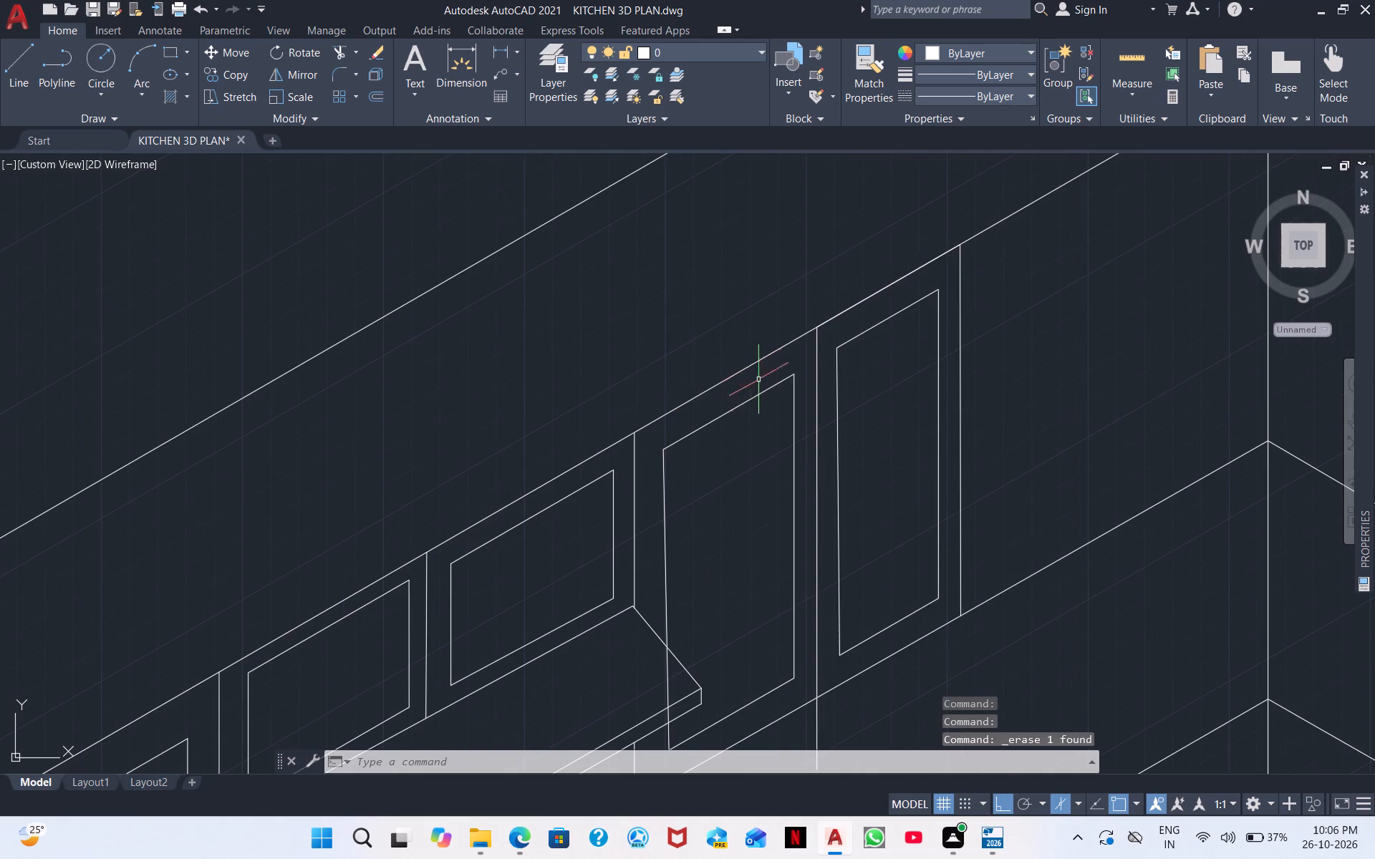
{"action": "middle_click_drag", "start_coordinate": [740, 474], "coordinate": [713, 396]}
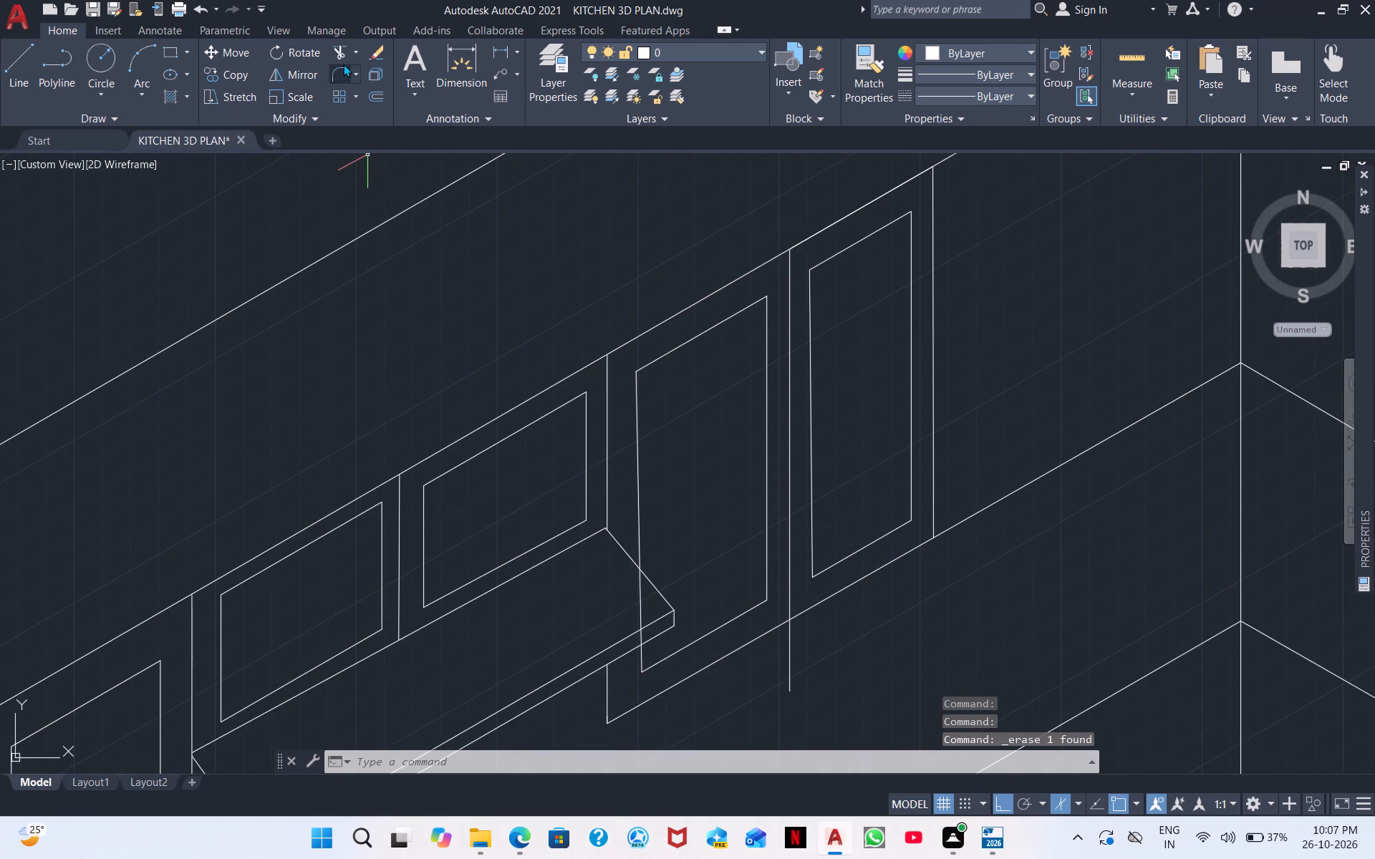
{"action": "left_click", "coordinate": [347, 59]}
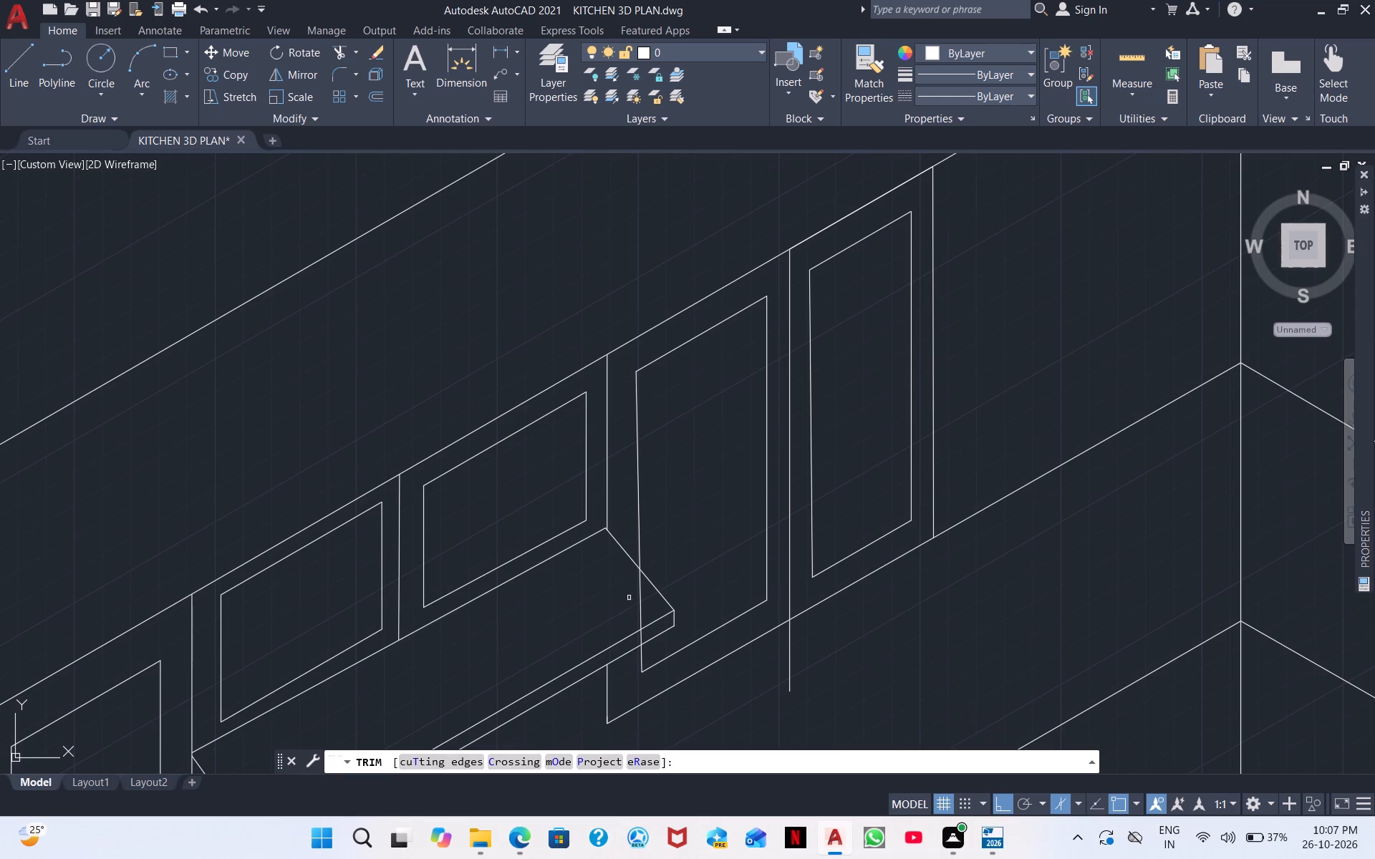
{"action": "left_click", "coordinate": [639, 600]}
{"action": "scroll", "coordinate": [638, 628], "scroll_direction": "up", "scroll_amount": 3}
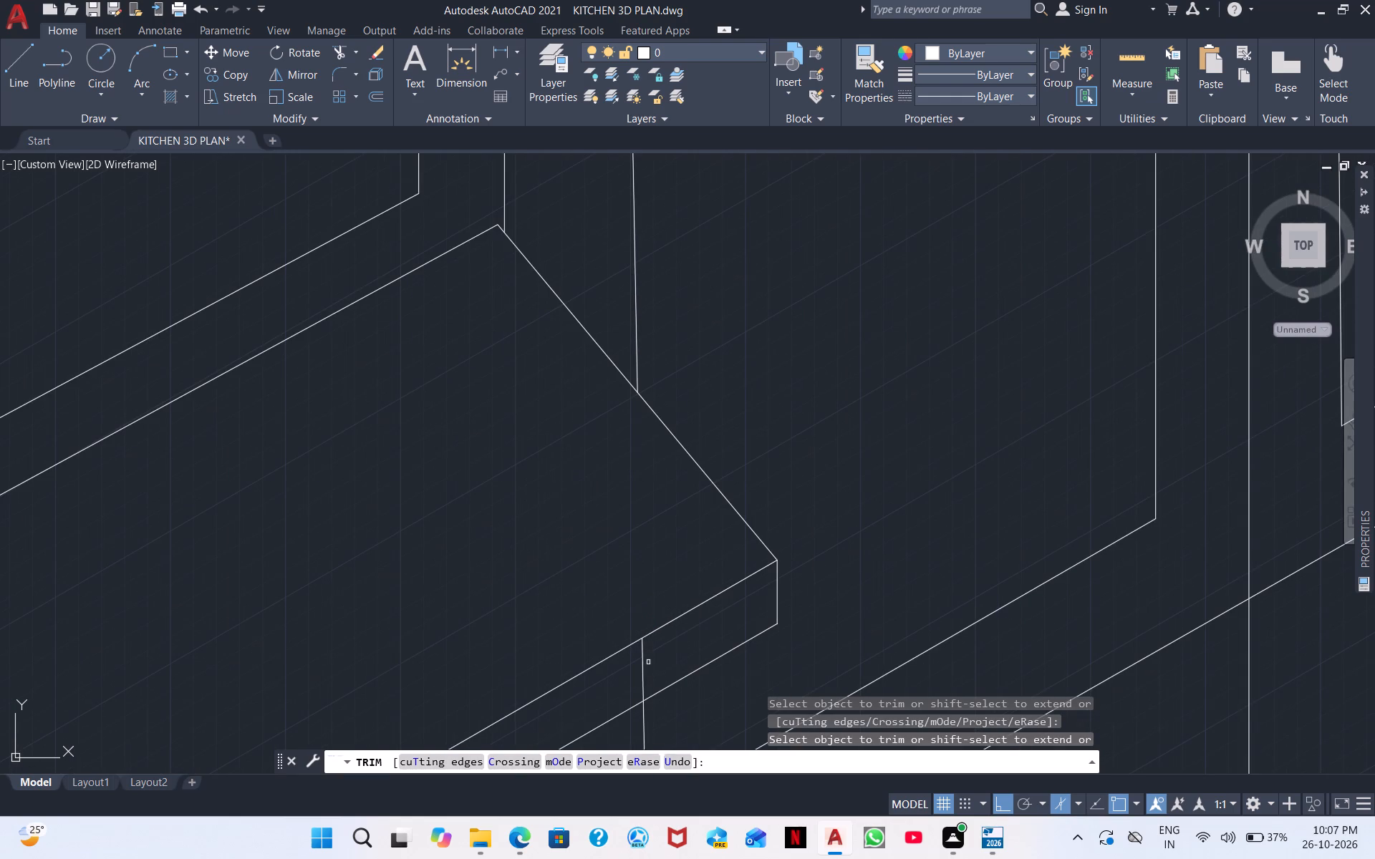
{"action": "left_click", "coordinate": [640, 669]}
{"action": "scroll", "coordinate": [764, 602], "scroll_direction": "down", "scroll_amount": 2}
{"action": "middle_click_drag", "start_coordinate": [804, 520], "coordinate": [797, 499]}
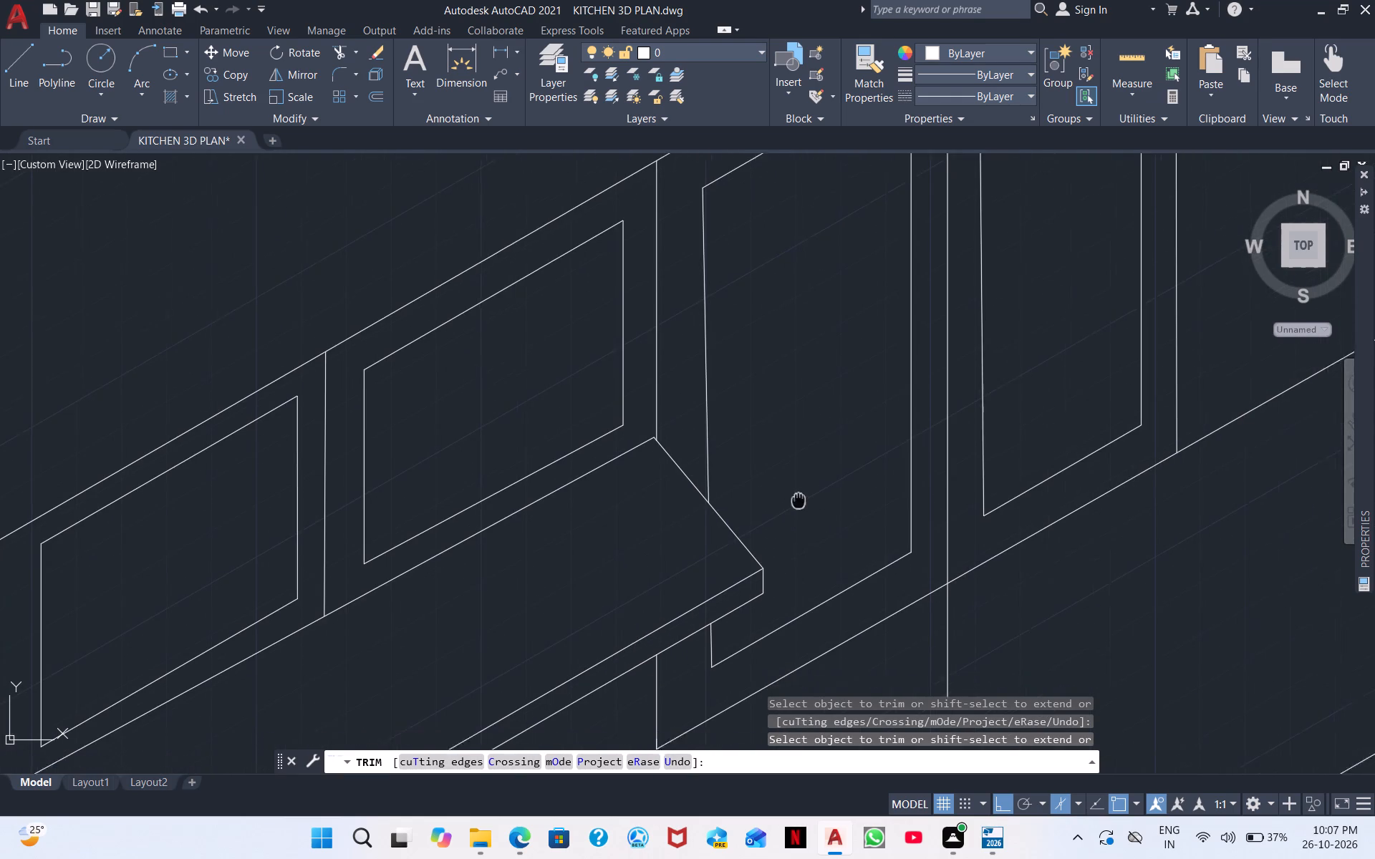
{"action": "middle_click_drag", "start_coordinate": [797, 499], "coordinate": [725, 394]}
{"action": "scroll", "coordinate": [722, 389], "scroll_direction": "down", "scroll_amount": 1}
{"action": "right_click", "coordinate": [752, 376]}
{"action": "left_click", "coordinate": [814, 388]}
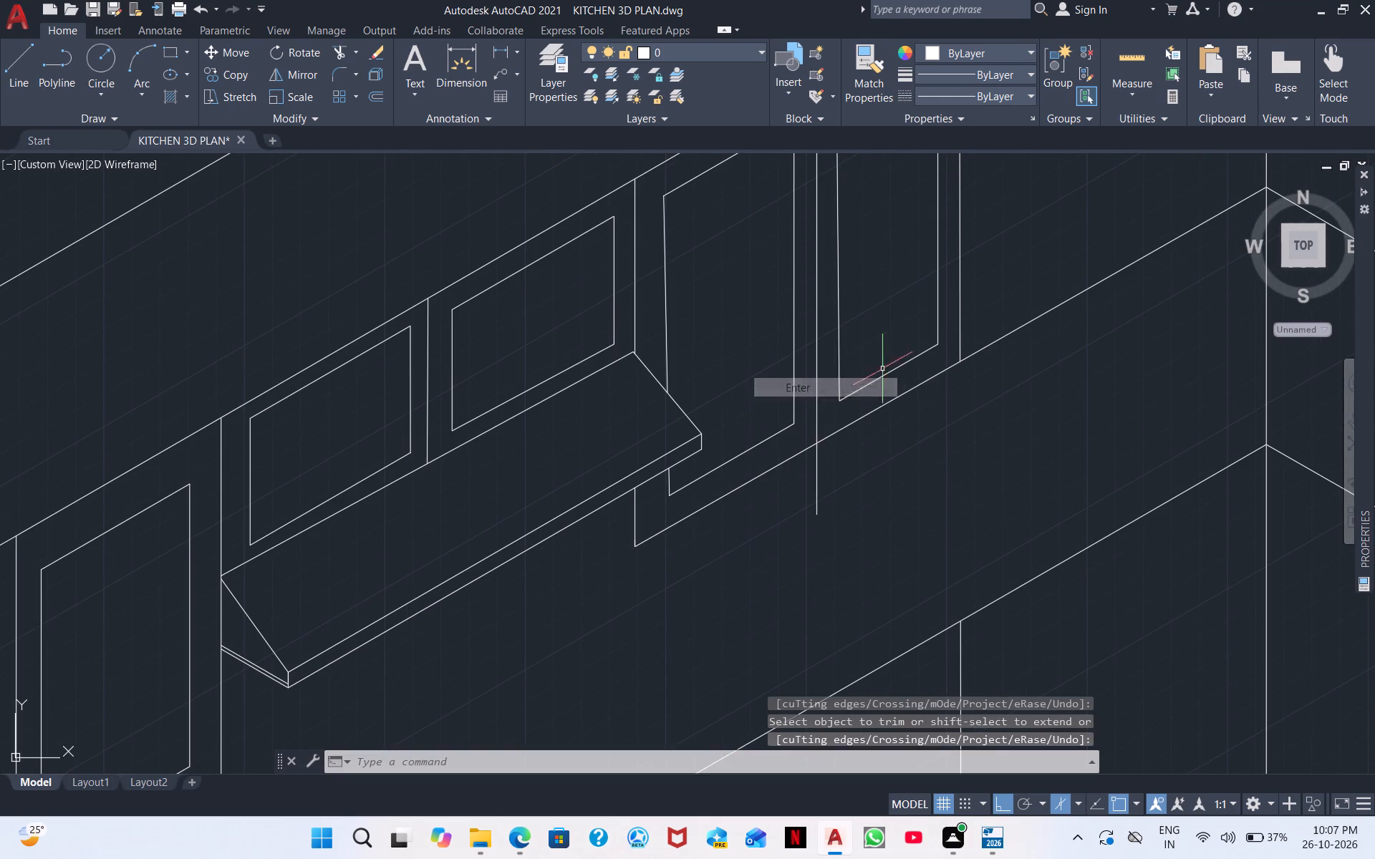
Draw a guide line along the top front edge of the upper cabinet at the room corner, plus a vertical divider from its midpoint past the bottom edge.
{"action": "middle_click_drag", "start_coordinate": [929, 364], "coordinate": [498, 558]}
{"action": "scroll", "coordinate": [499, 557], "scroll_direction": "down", "scroll_amount": 1}
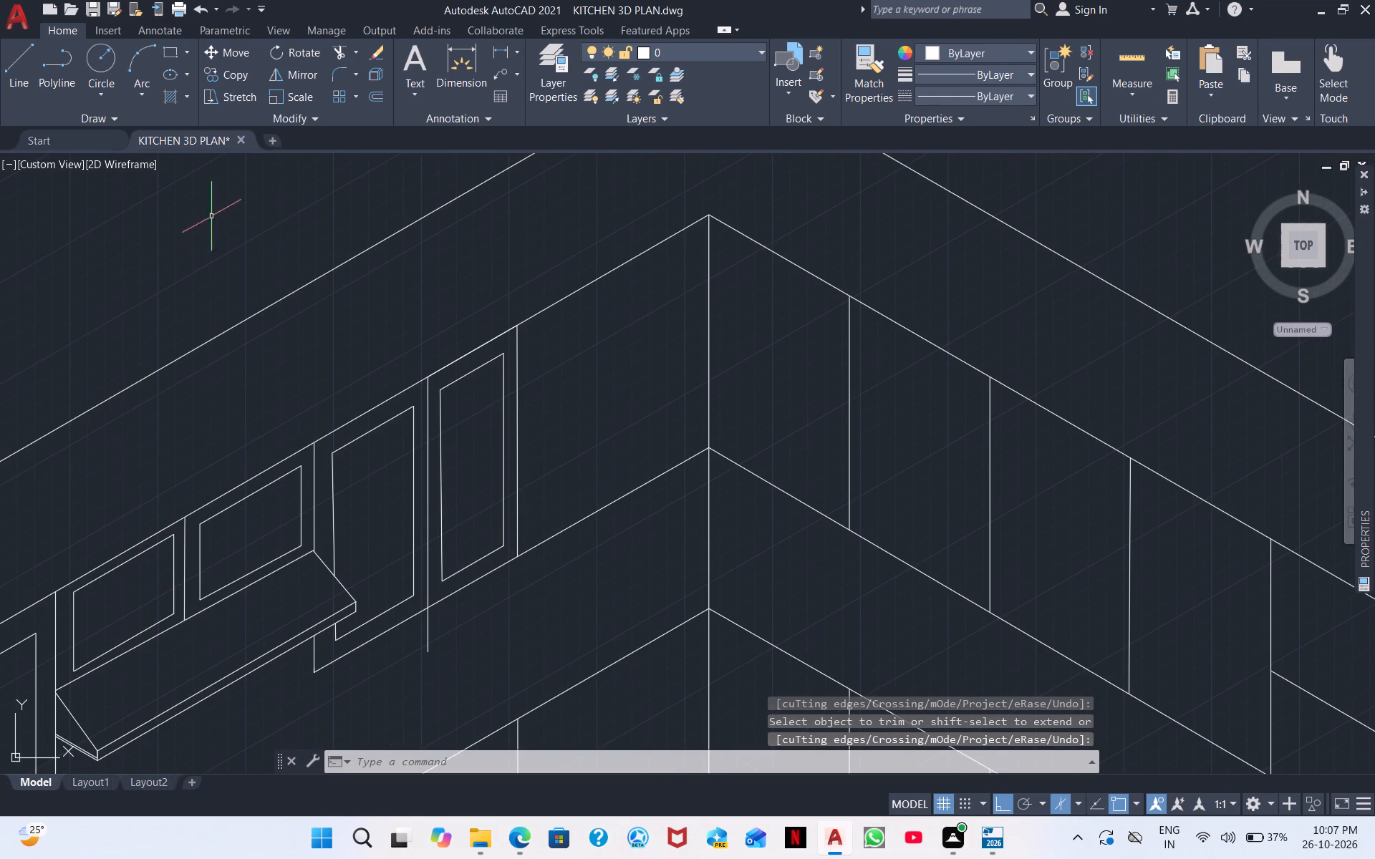
{"action": "left_click", "coordinate": [6, 67]}
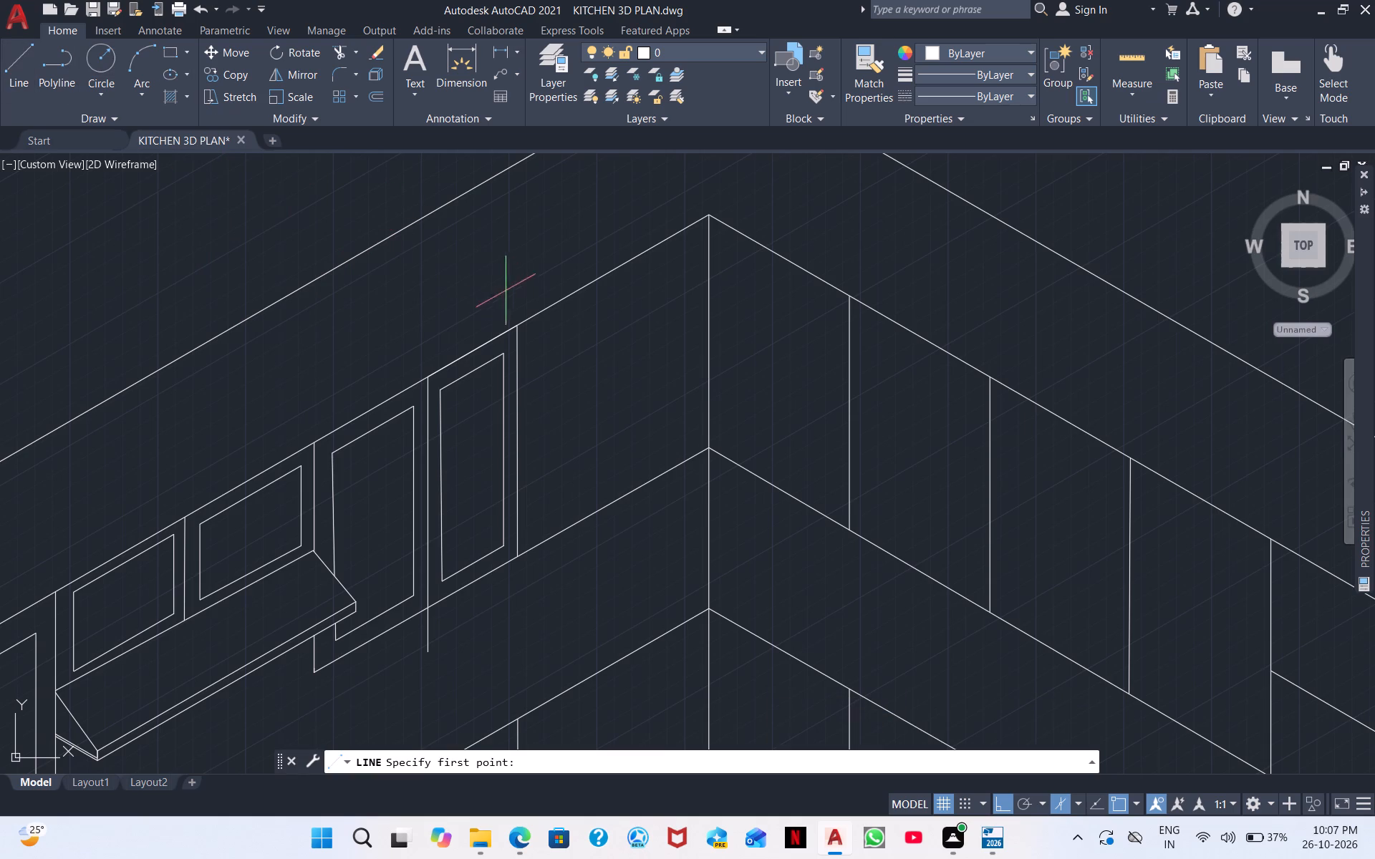
{"action": "left_click", "coordinate": [513, 326]}
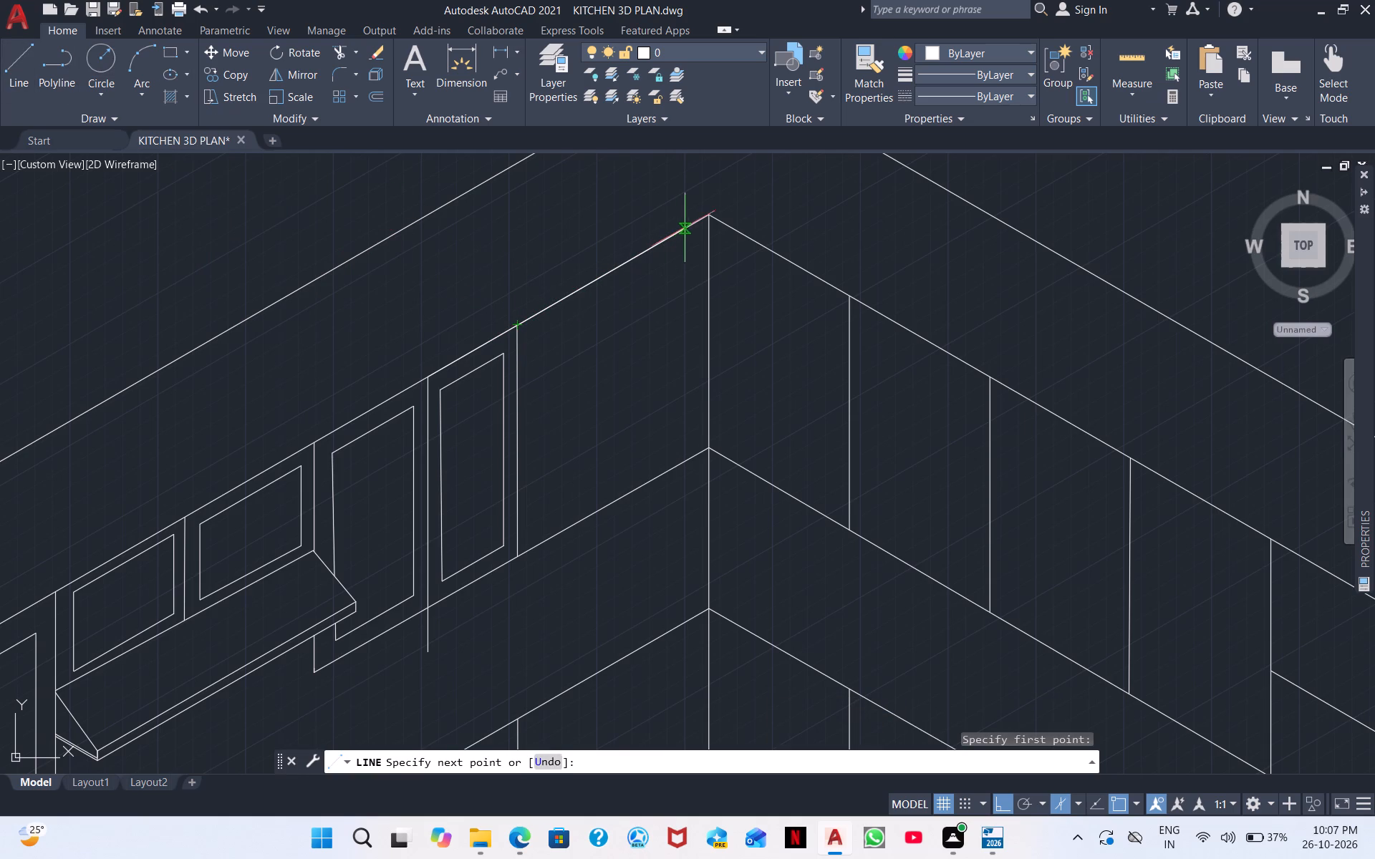
{"action": "left_click", "coordinate": [704, 220]}
{"action": "left_click", "coordinate": [612, 274]}
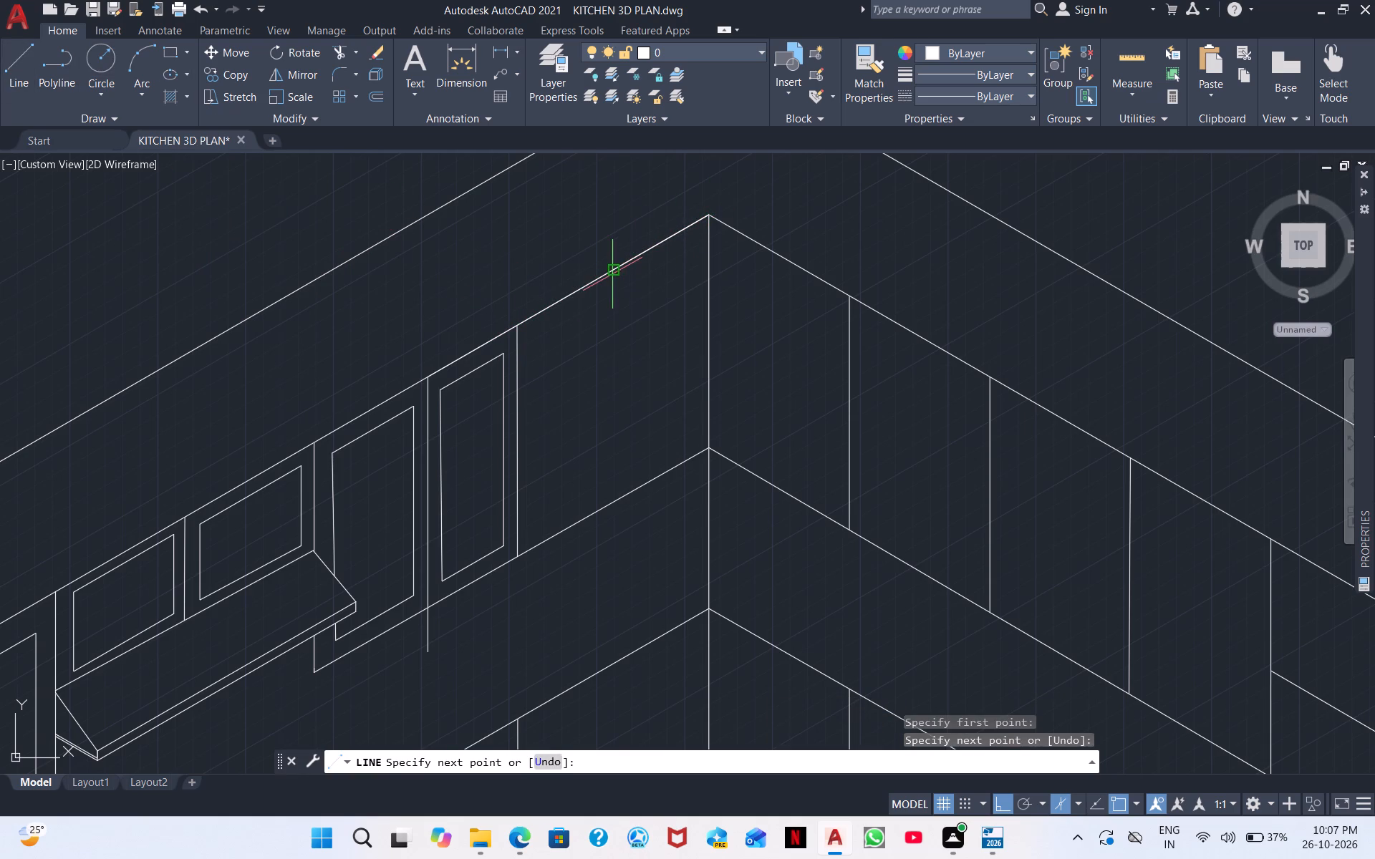
{"action": "left_click", "coordinate": [614, 534]}
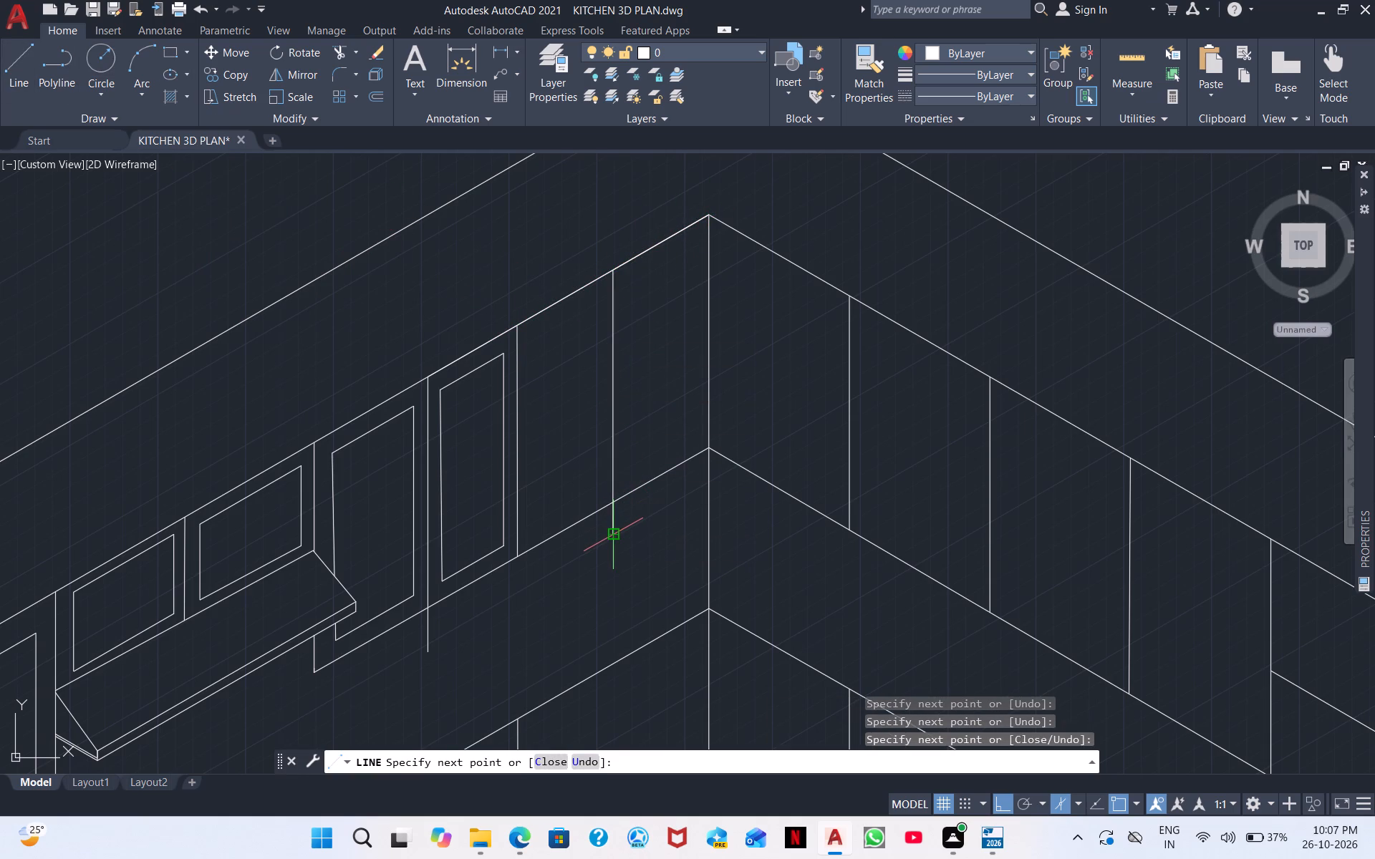
{"action": "key", "text": "Escape"}
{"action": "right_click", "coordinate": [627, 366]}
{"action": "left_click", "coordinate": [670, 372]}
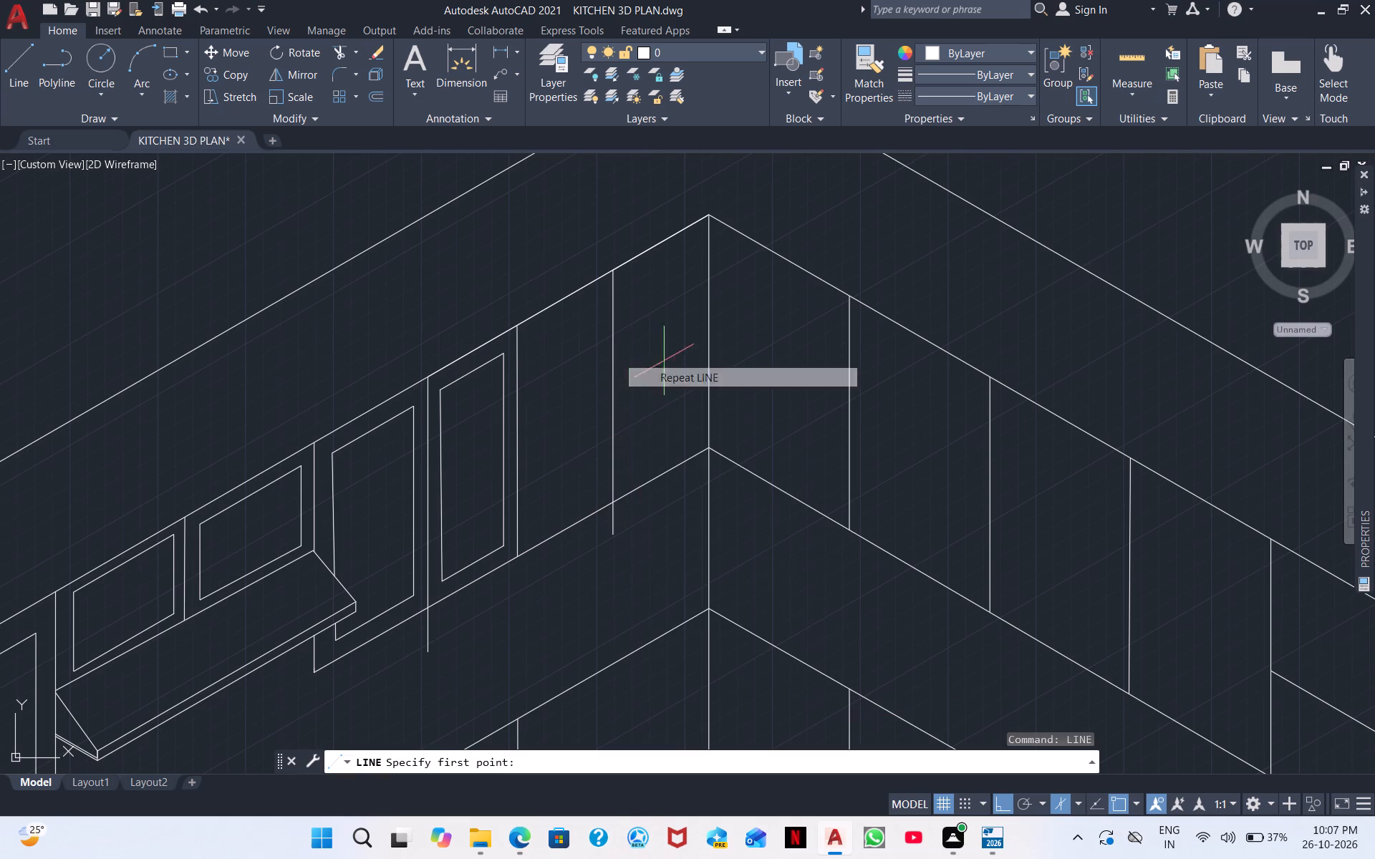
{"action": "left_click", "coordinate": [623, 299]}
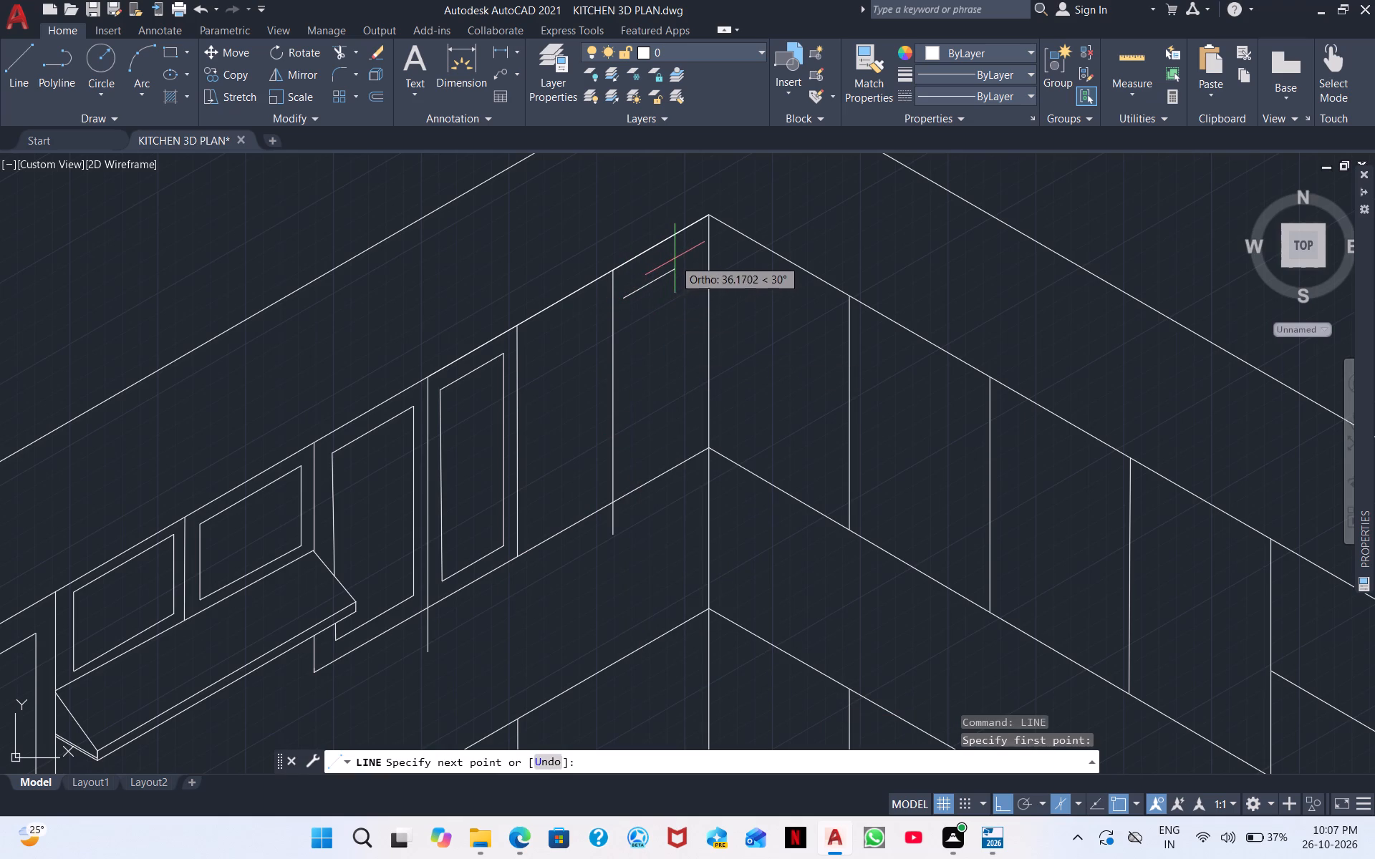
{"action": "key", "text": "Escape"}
Draw the top edge, corner-side edge and a slanted bottom segment of an inset door panel in the half at the room corner.
{"action": "right_click", "coordinate": [665, 308]}
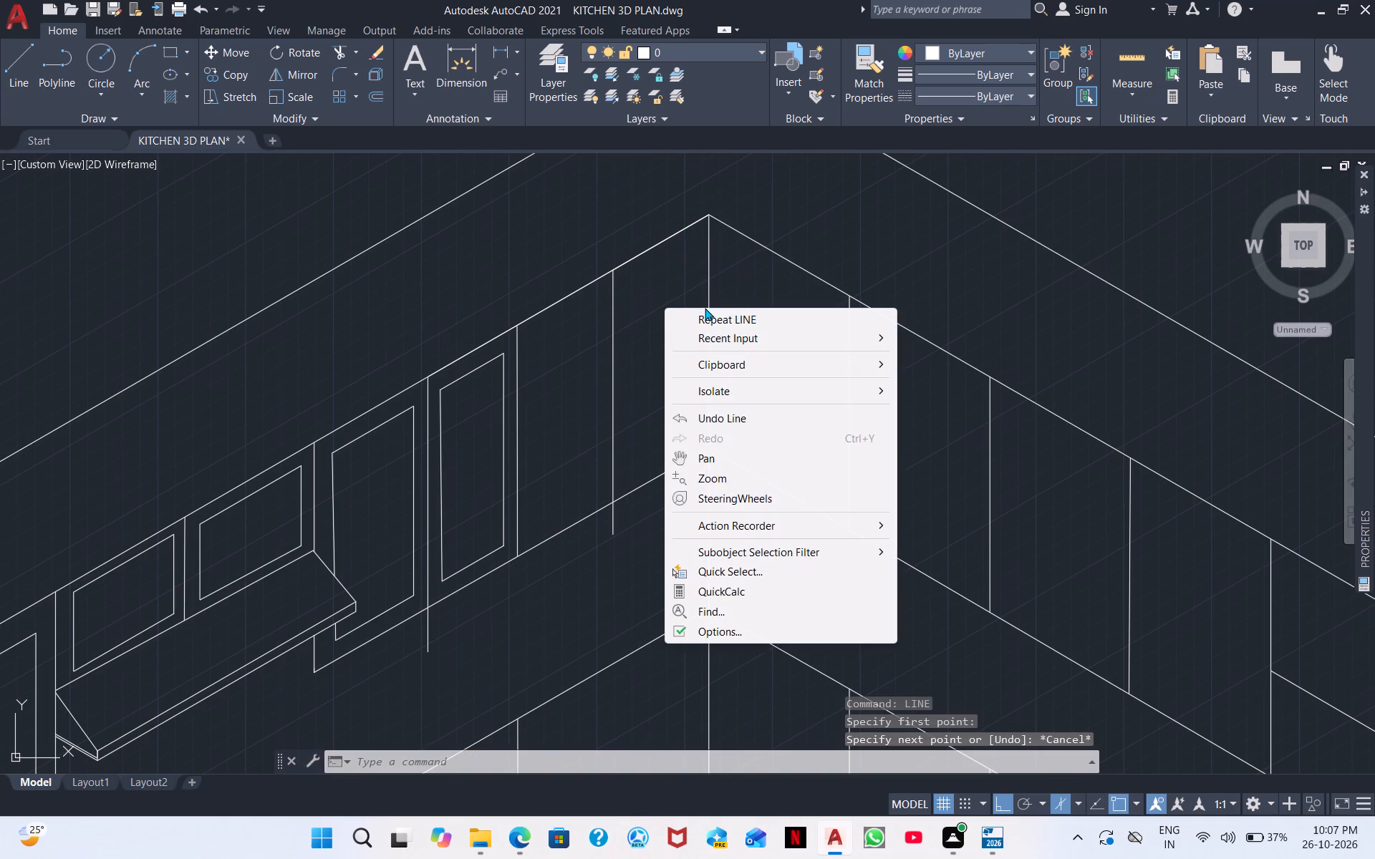
{"action": "left_click", "coordinate": [708, 322]}
{"action": "scroll", "coordinate": [635, 308], "scroll_direction": "up", "scroll_amount": 2}
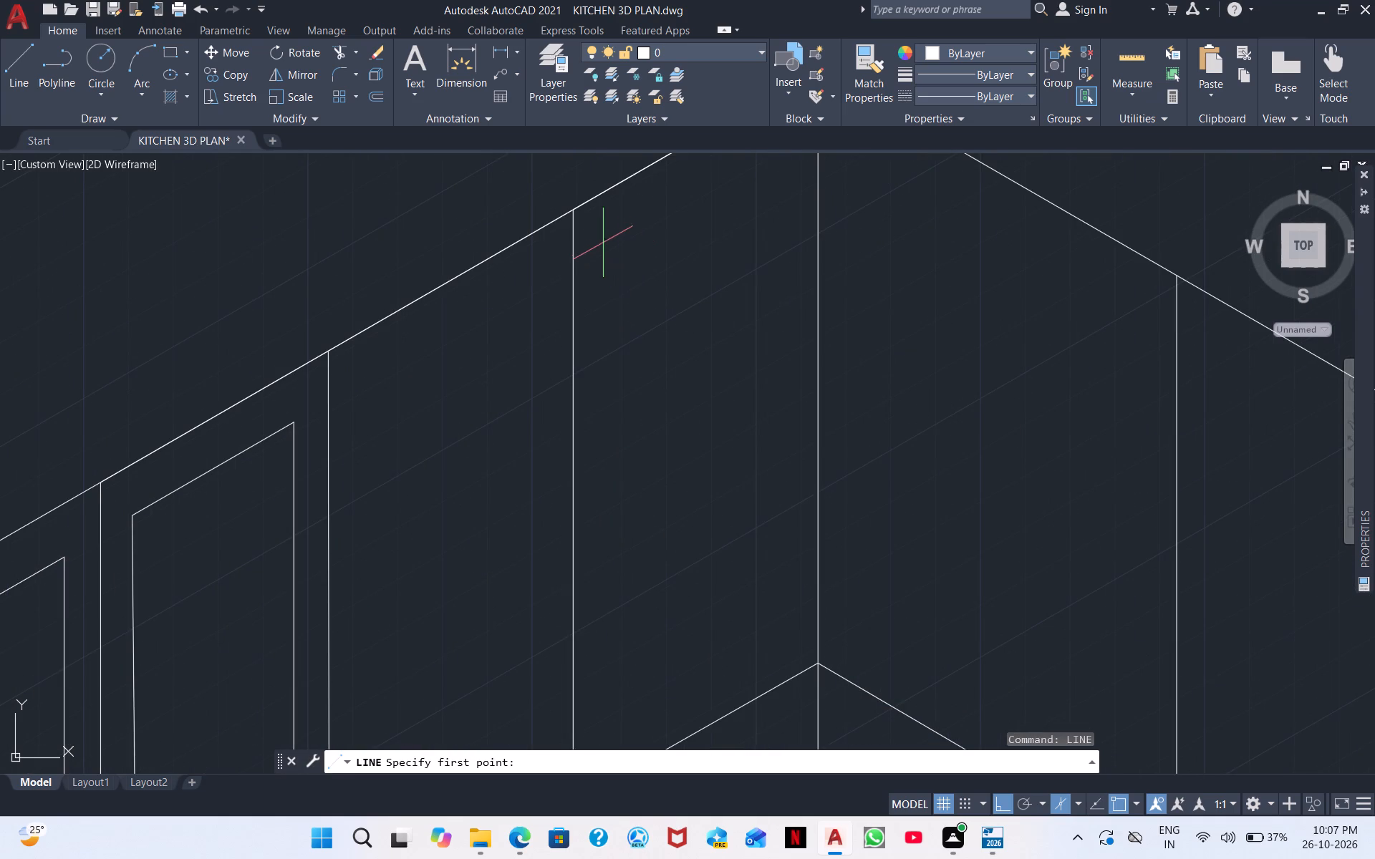
{"action": "left_click", "coordinate": [602, 239]}
{"action": "scroll", "coordinate": [735, 173], "scroll_direction": "down", "scroll_amount": 2}
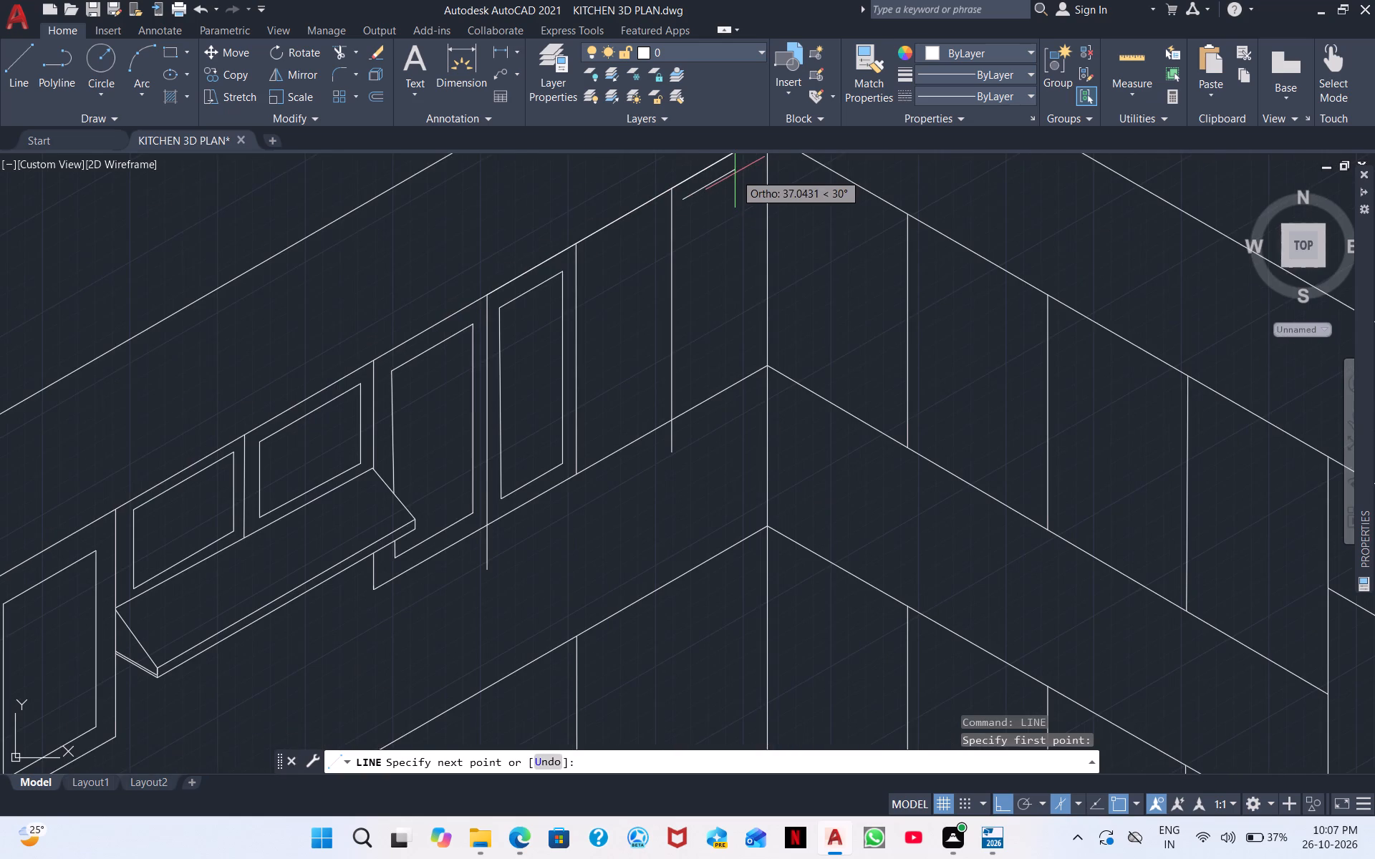
{"action": "middle_click_drag", "start_coordinate": [737, 179], "coordinate": [739, 190]}
{"action": "left_click", "coordinate": [757, 183]}
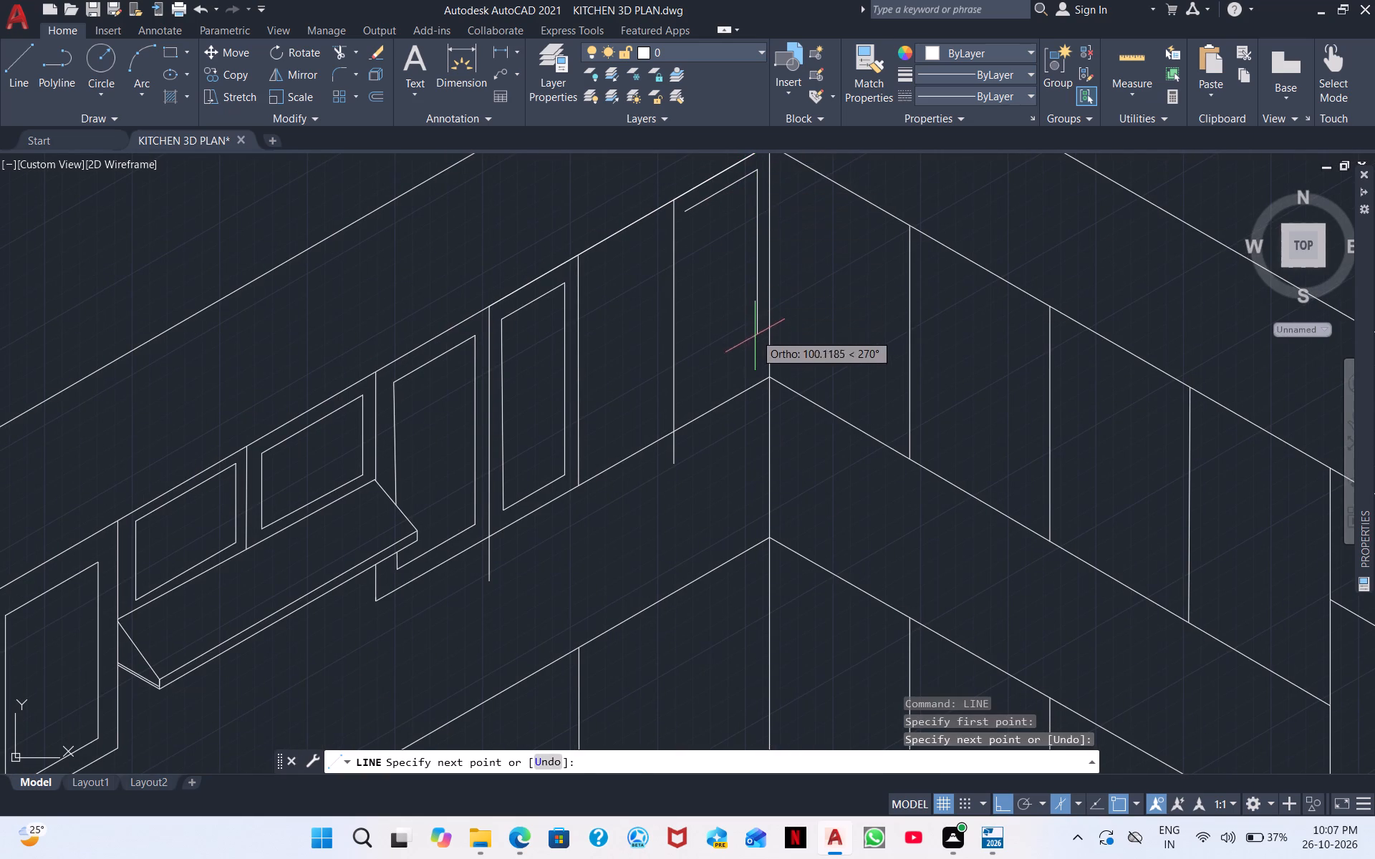
{"action": "left_click", "coordinate": [758, 367]}
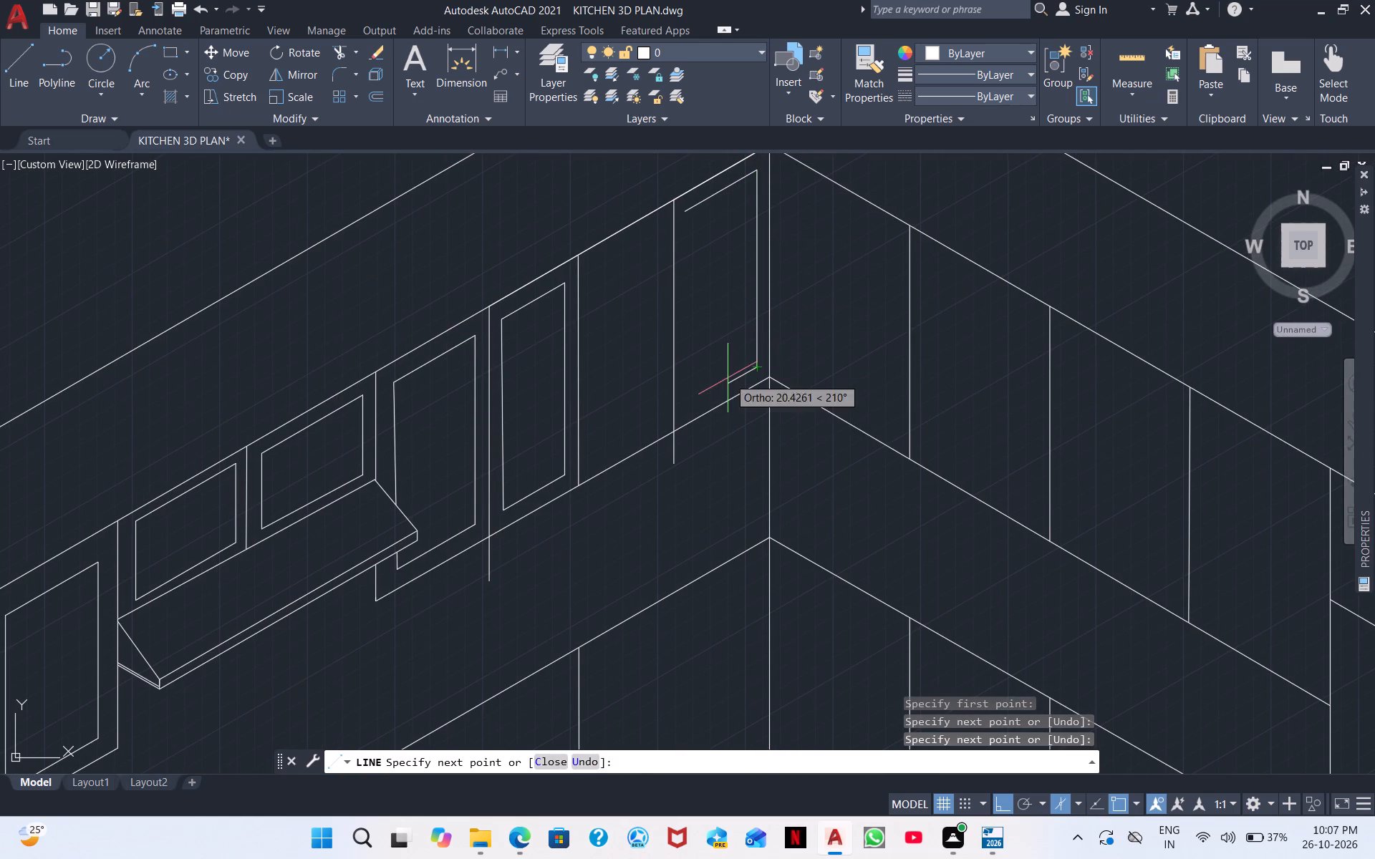
{"action": "left_click", "coordinate": [692, 408]}
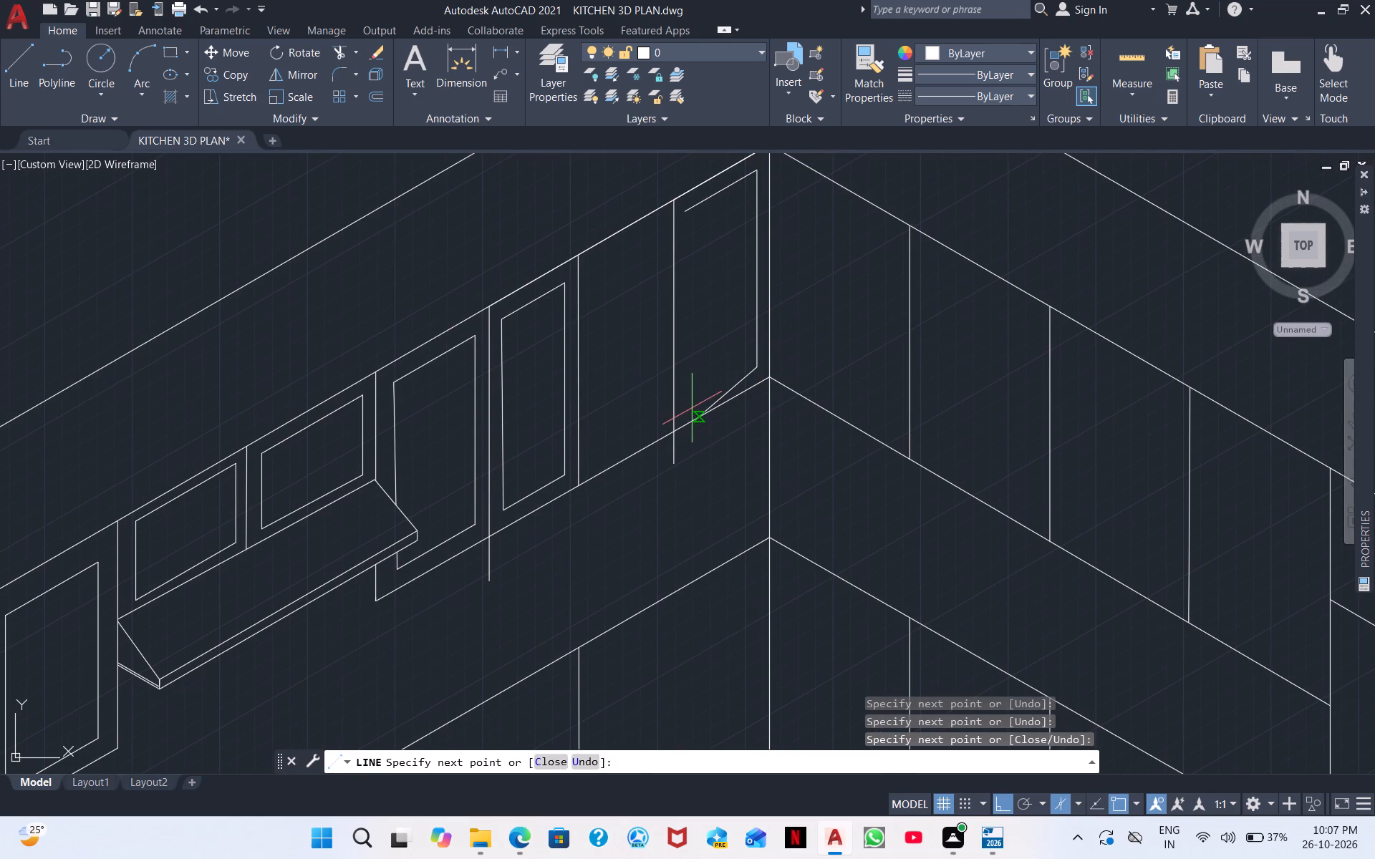
{"action": "key", "text": "Escape"}
Erase the slanted bottom segment of the unfinished door panel at the room corner.
{"action": "left_click", "coordinate": [733, 387]}
{"action": "right_click", "coordinate": [712, 361]}
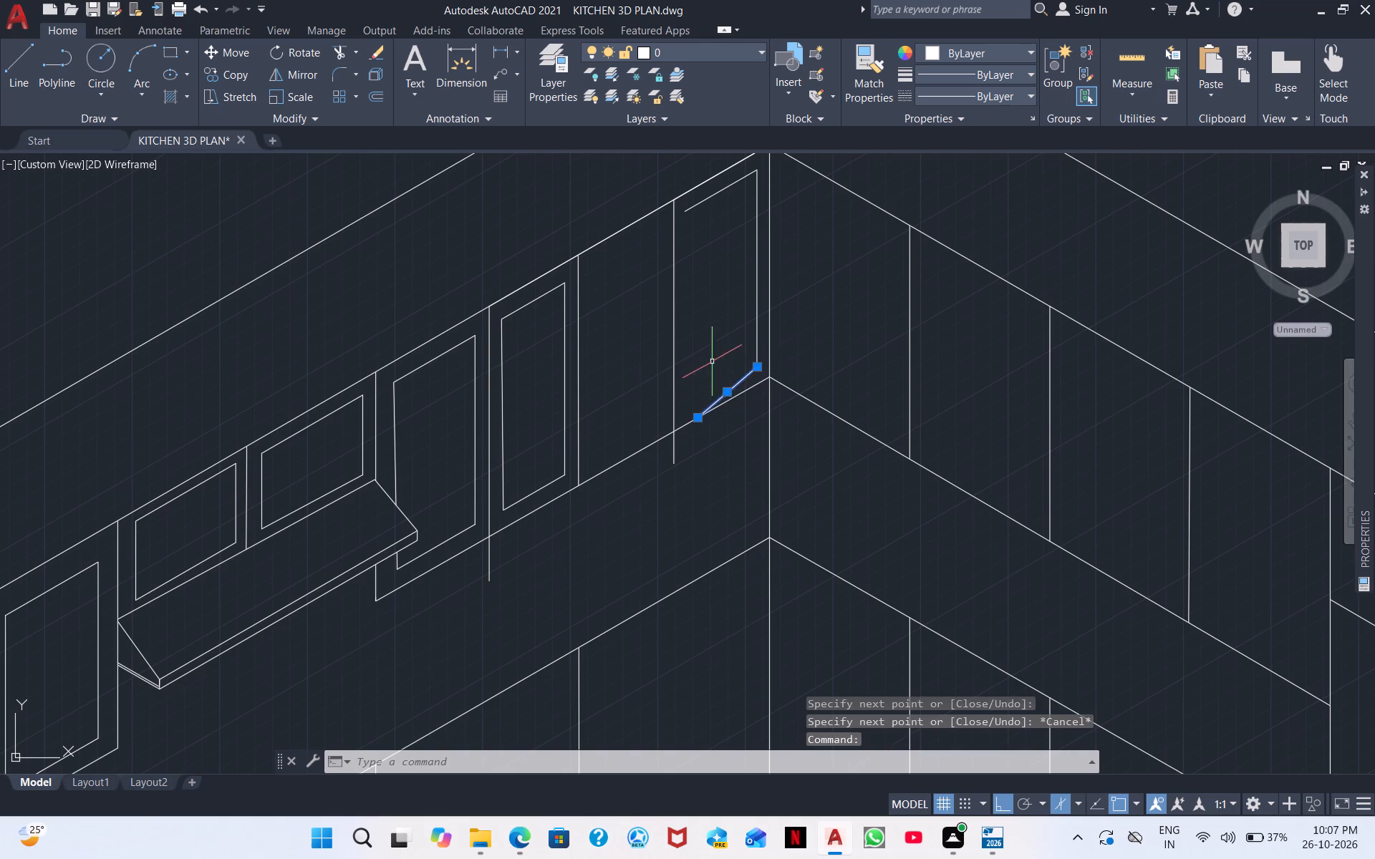
{"action": "left_click", "coordinate": [756, 370]}
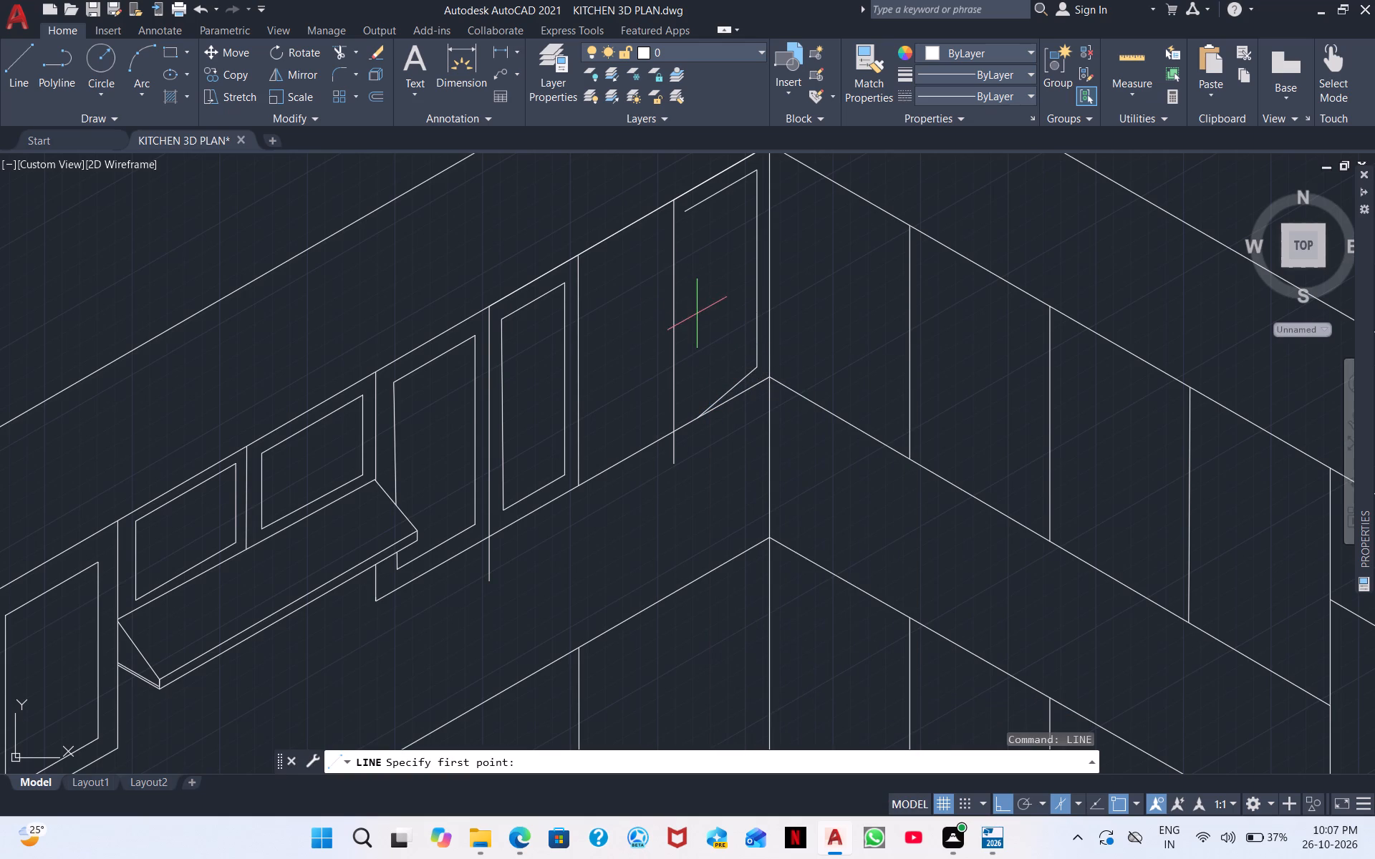
{"action": "key", "text": "Escape"}
{"action": "left_click", "coordinate": [748, 371]}
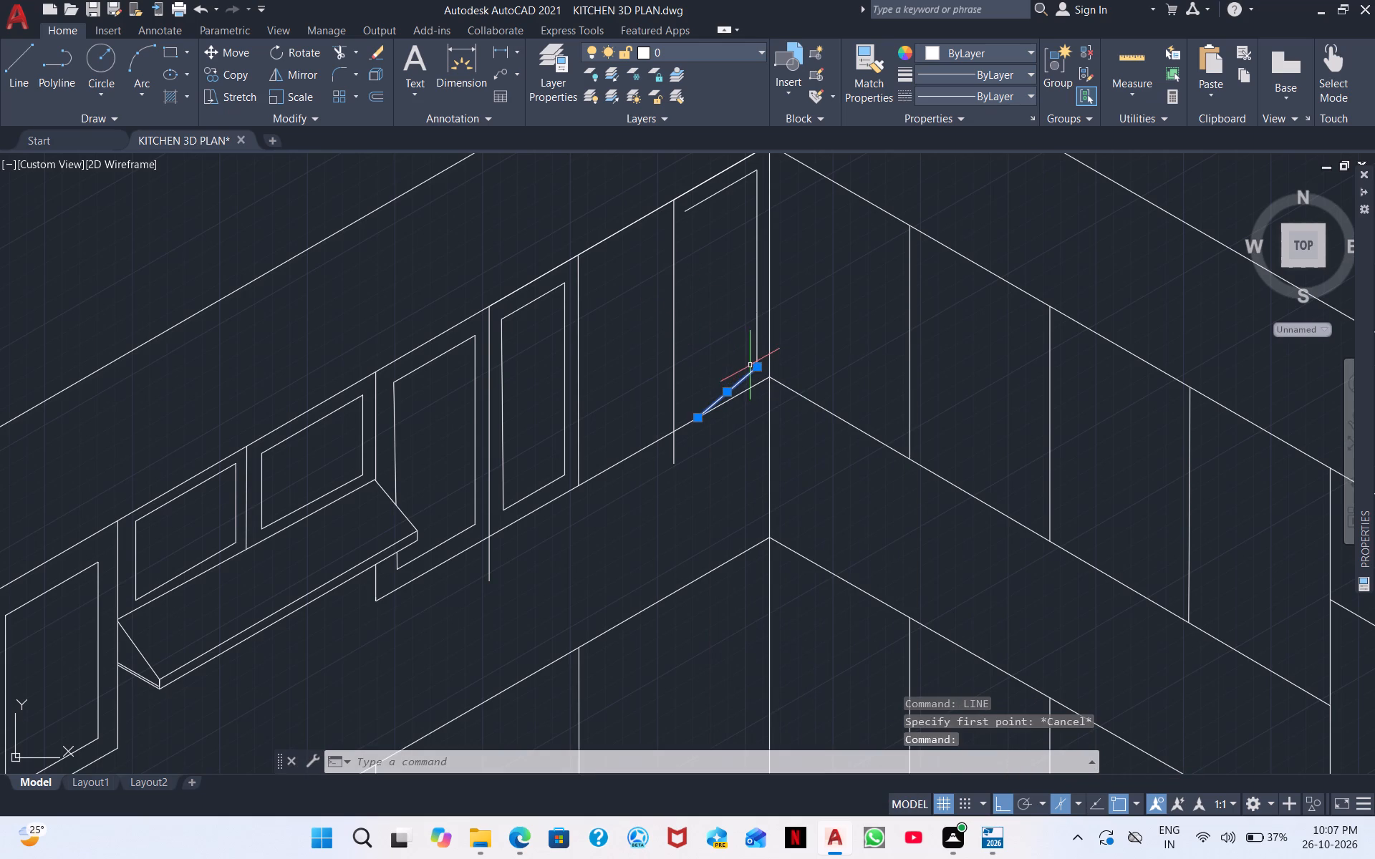
{"action": "right_click", "coordinate": [750, 365]}
{"action": "left_click", "coordinate": [806, 465]}
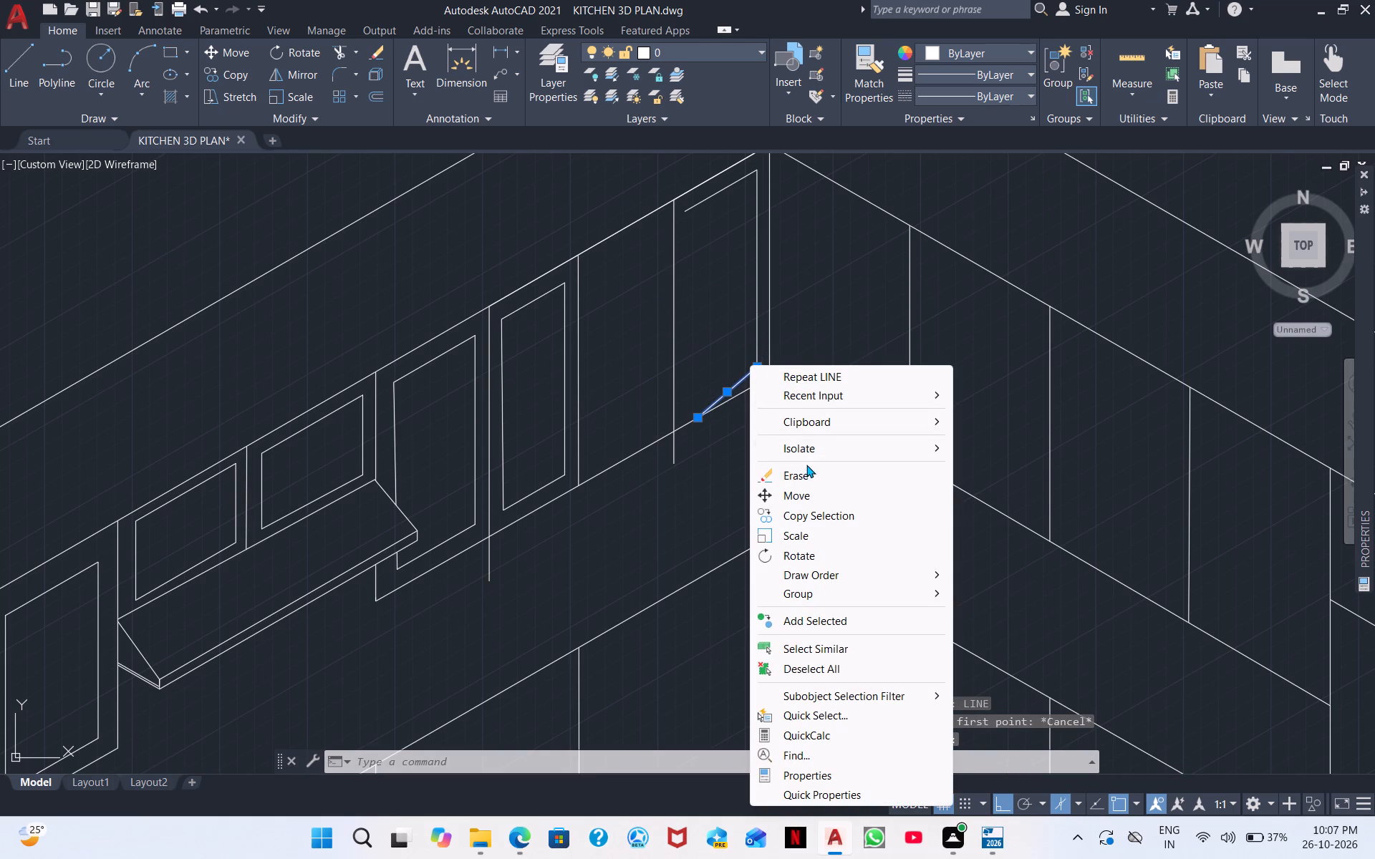
{"action": "left_click", "coordinate": [791, 474]}
Close the corner door panel by drawing its divider-side edge downward and its bottom edge parallel to the cabinet's bottom.
{"action": "right_click", "coordinate": [720, 306]}
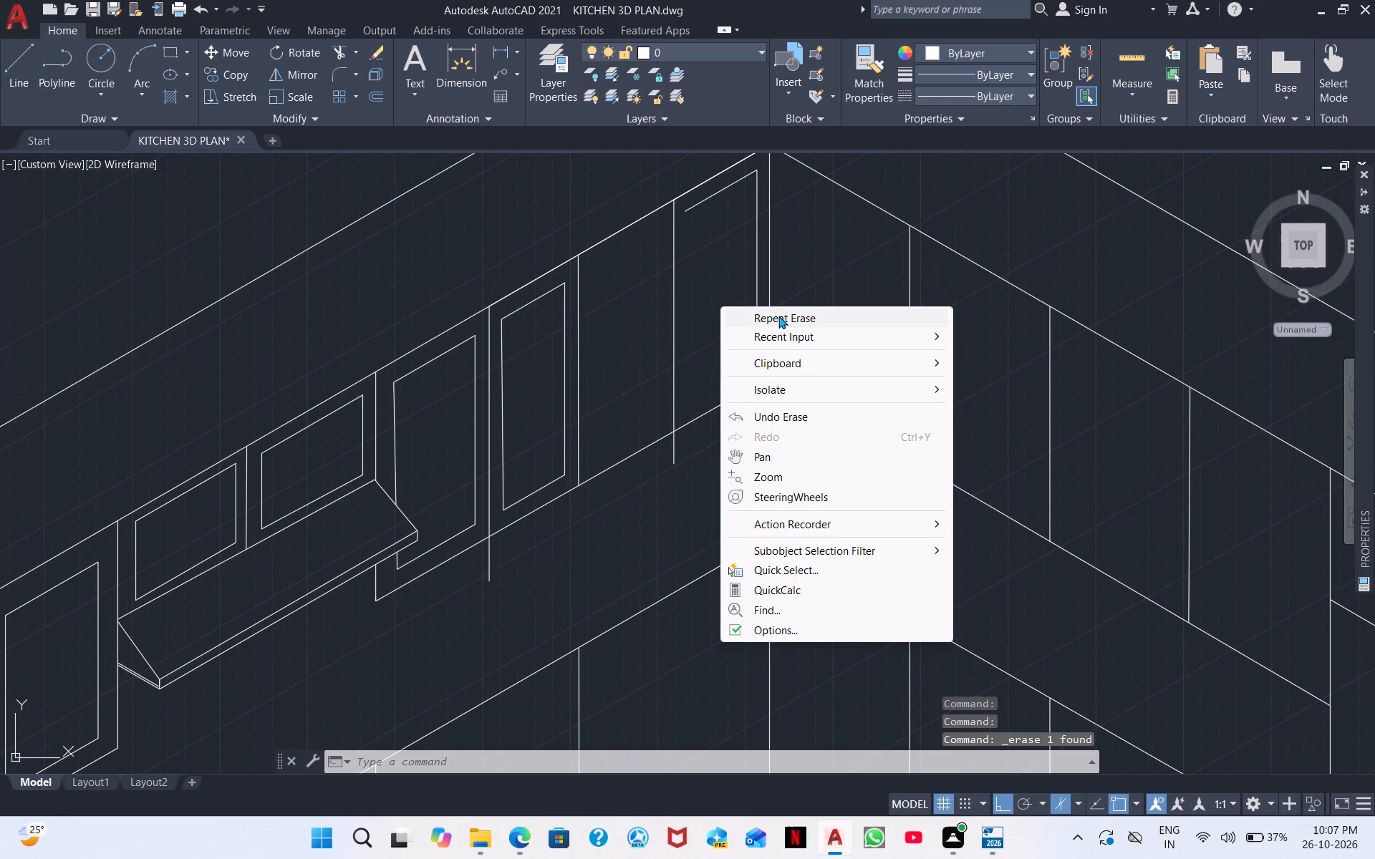
{"action": "left_click", "coordinate": [780, 340]}
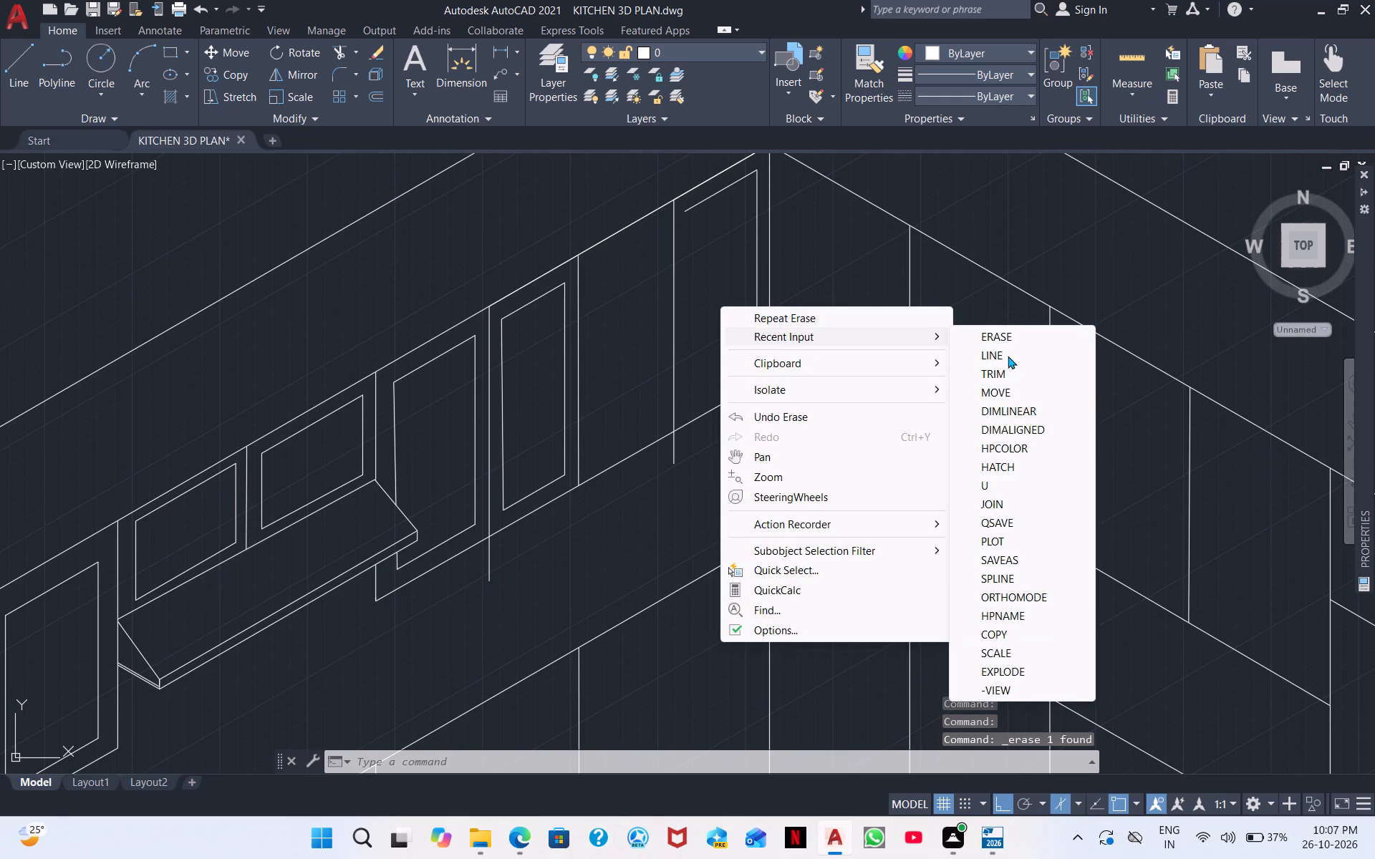
{"action": "left_click", "coordinate": [1009, 356]}
{"action": "left_click", "coordinate": [690, 208]}
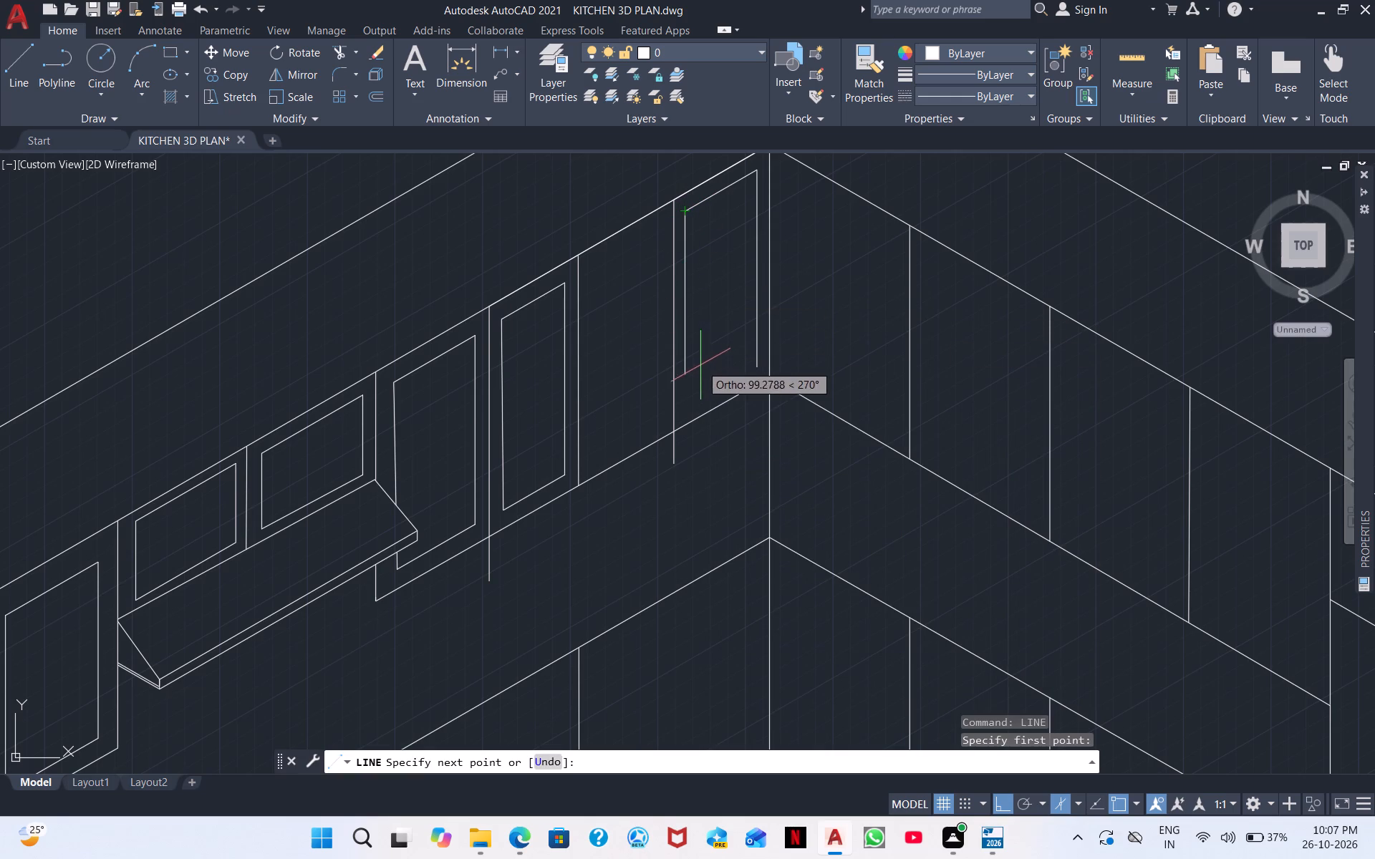
{"action": "scroll", "coordinate": [687, 404], "scroll_direction": "up", "scroll_amount": 2}
{"action": "left_click", "coordinate": [680, 419]}
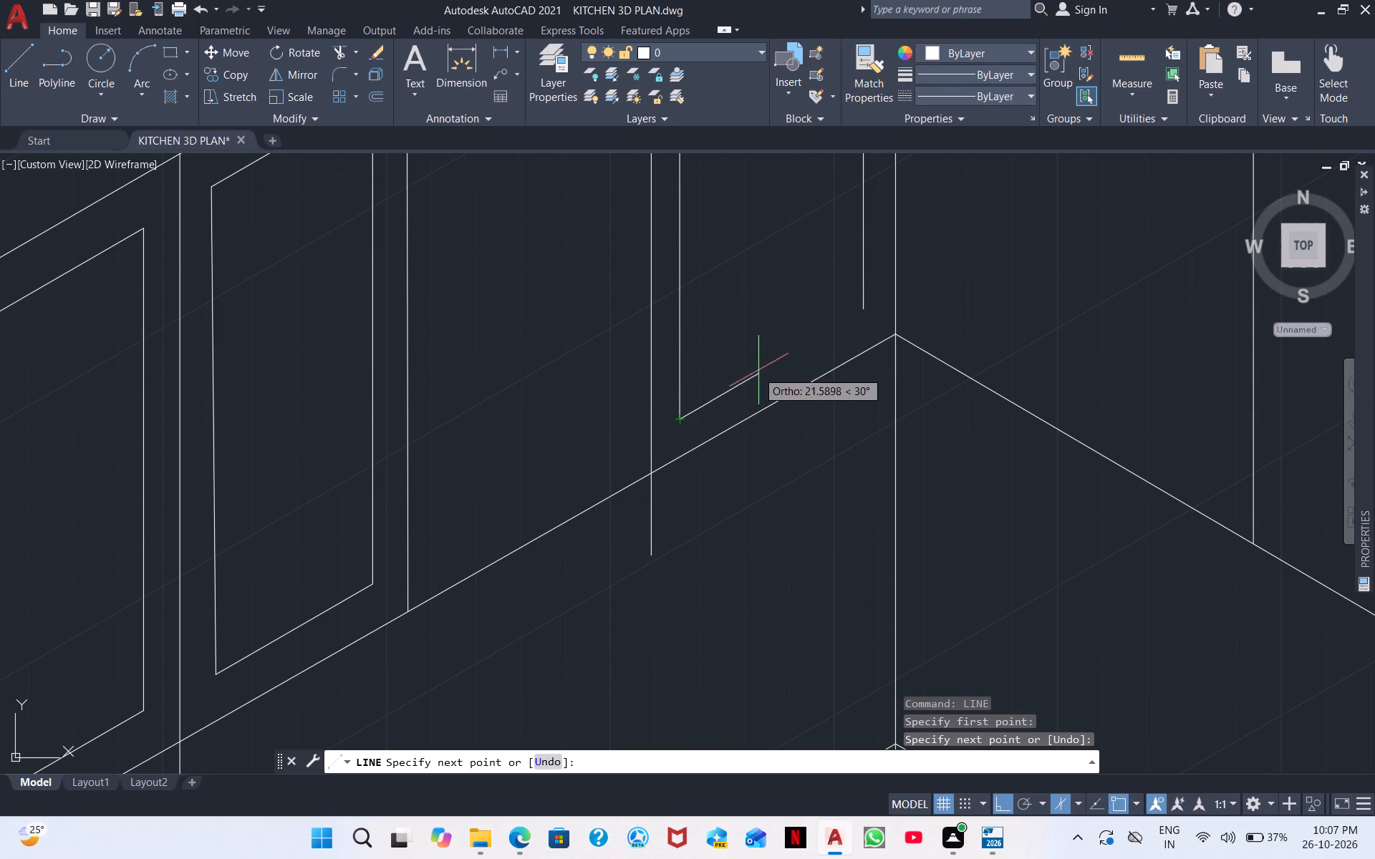
{"action": "left_click", "coordinate": [860, 311]}
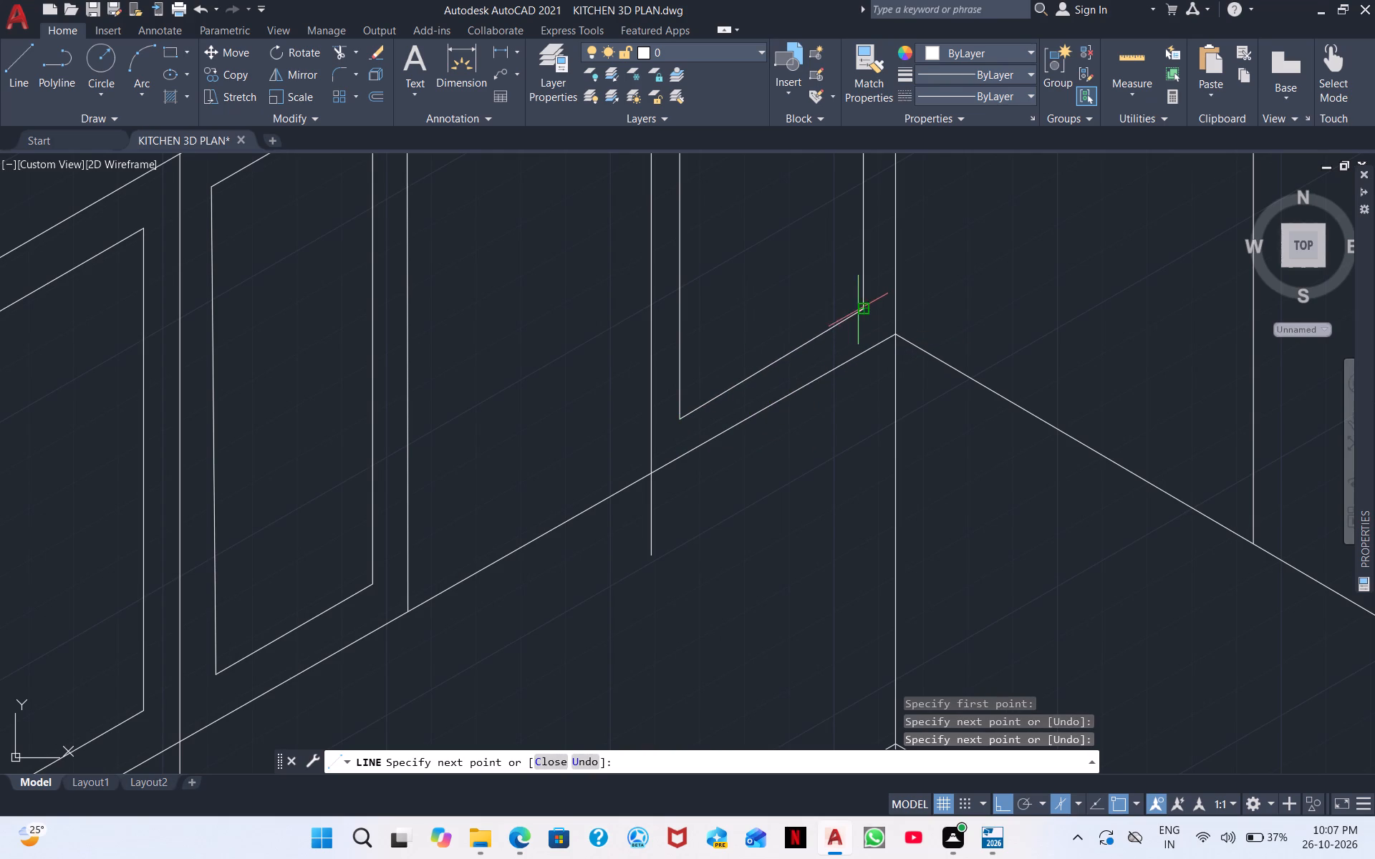
{"action": "right_click", "coordinate": [814, 341]}
{"action": "left_click", "coordinate": [857, 352]}
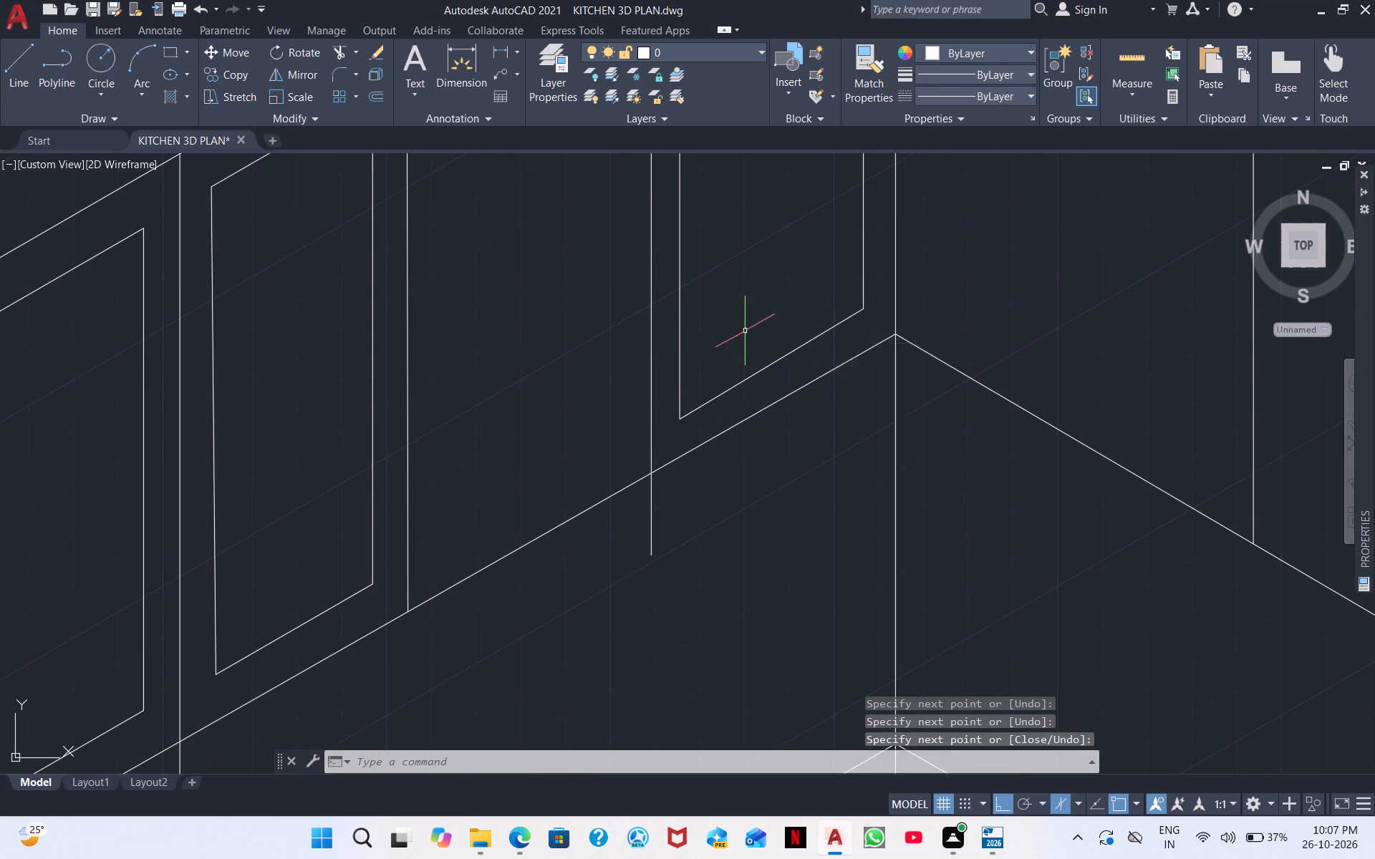
Draw a closed inset door panel outline in the other half of the split corner cabinet, farther from the room corner.
{"action": "scroll", "coordinate": [745, 331], "scroll_direction": "down", "scroll_amount": 1}
{"action": "middle_click_drag", "start_coordinate": [704, 303], "coordinate": [796, 318]}
{"action": "middle_click_drag", "start_coordinate": [728, 337], "coordinate": [703, 441]}
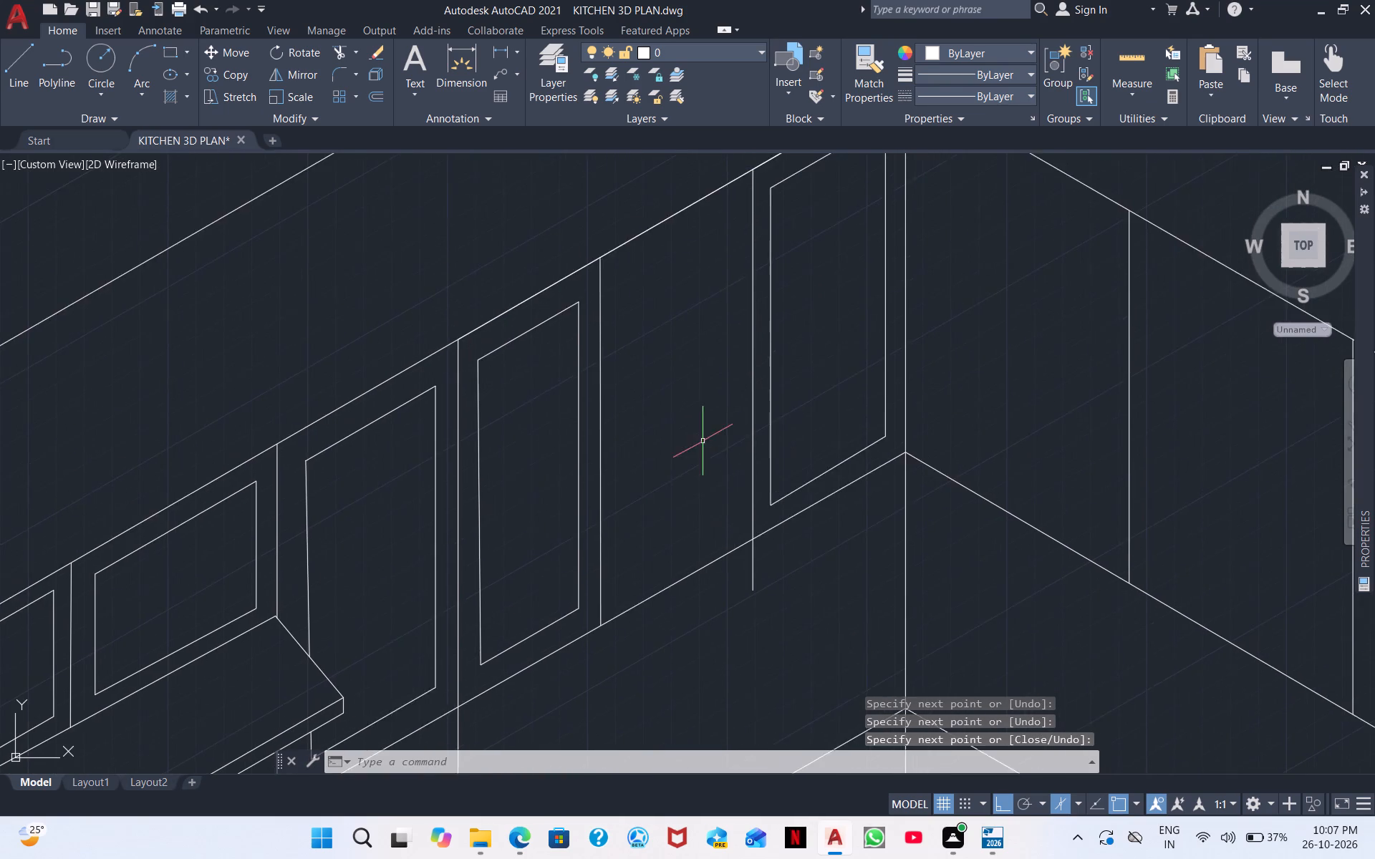
{"action": "scroll", "coordinate": [698, 423], "scroll_direction": "up", "scroll_amount": 1}
{"action": "scroll", "coordinate": [698, 420], "scroll_direction": "down", "scroll_amount": 1}
{"action": "right_click", "coordinate": [687, 423]}
{"action": "left_click", "coordinate": [740, 435]}
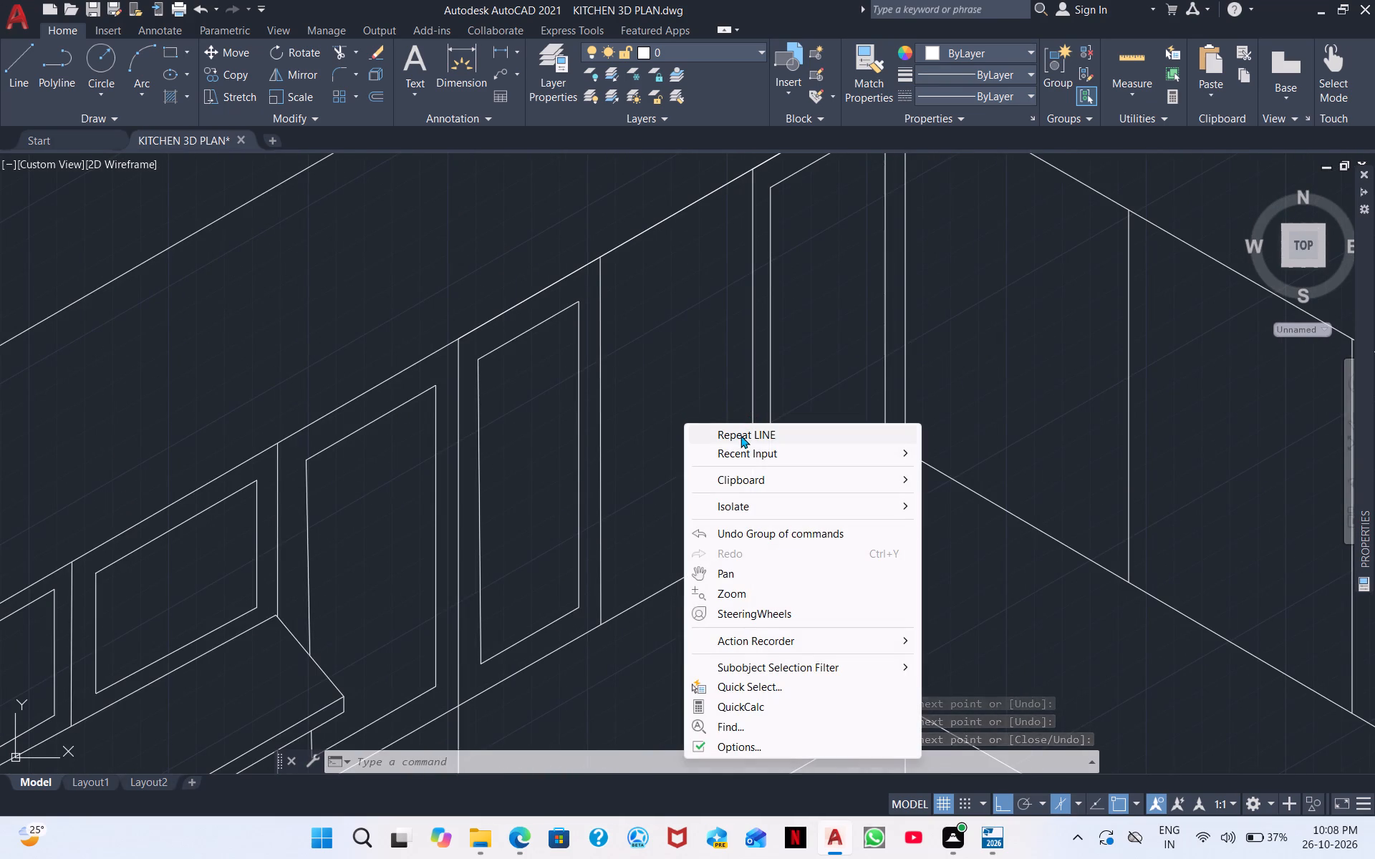
{"action": "left_click", "coordinate": [618, 278]}
{"action": "left_click", "coordinate": [729, 214]}
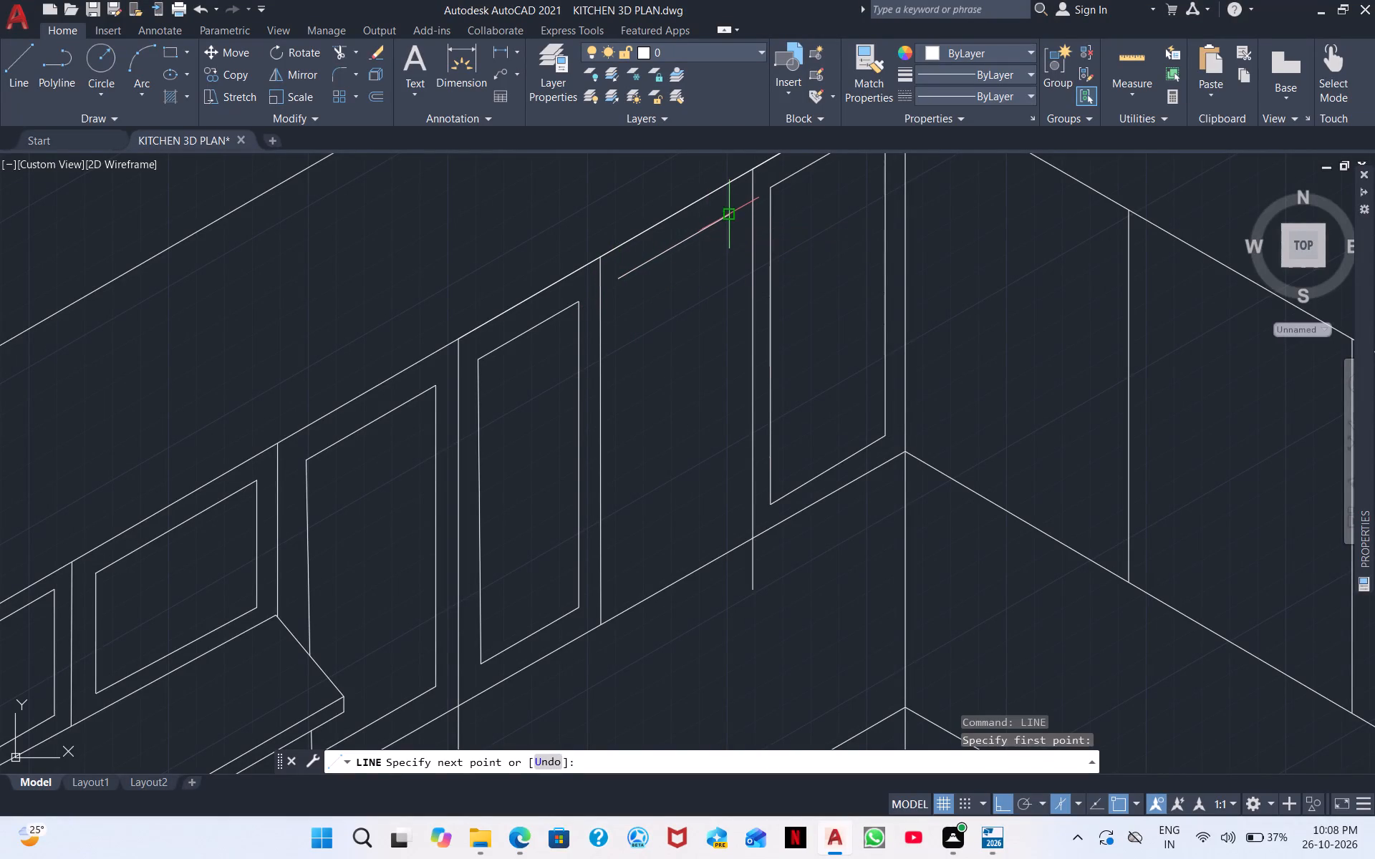
{"action": "left_click", "coordinate": [734, 523]}
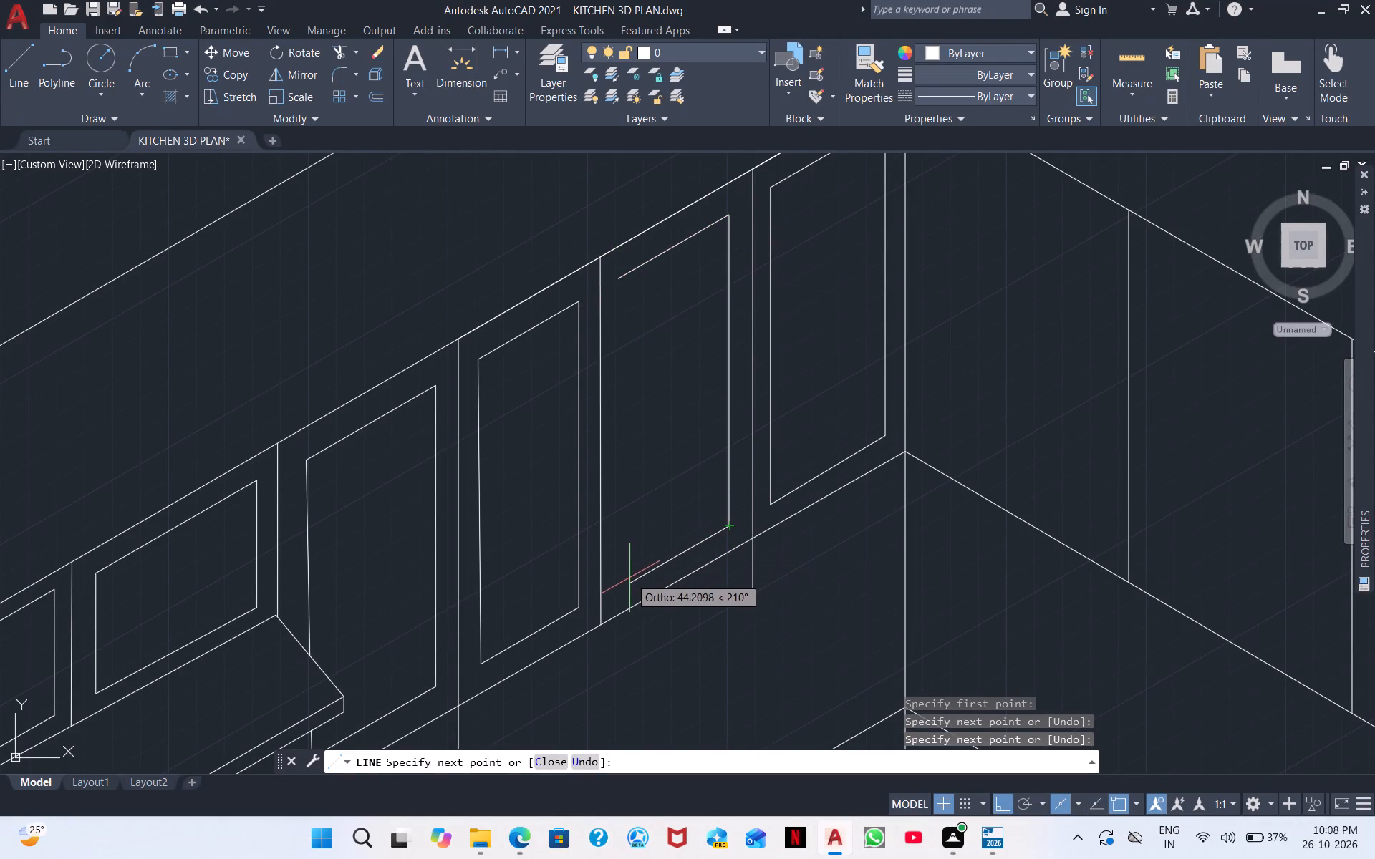
{"action": "left_click", "coordinate": [624, 583]}
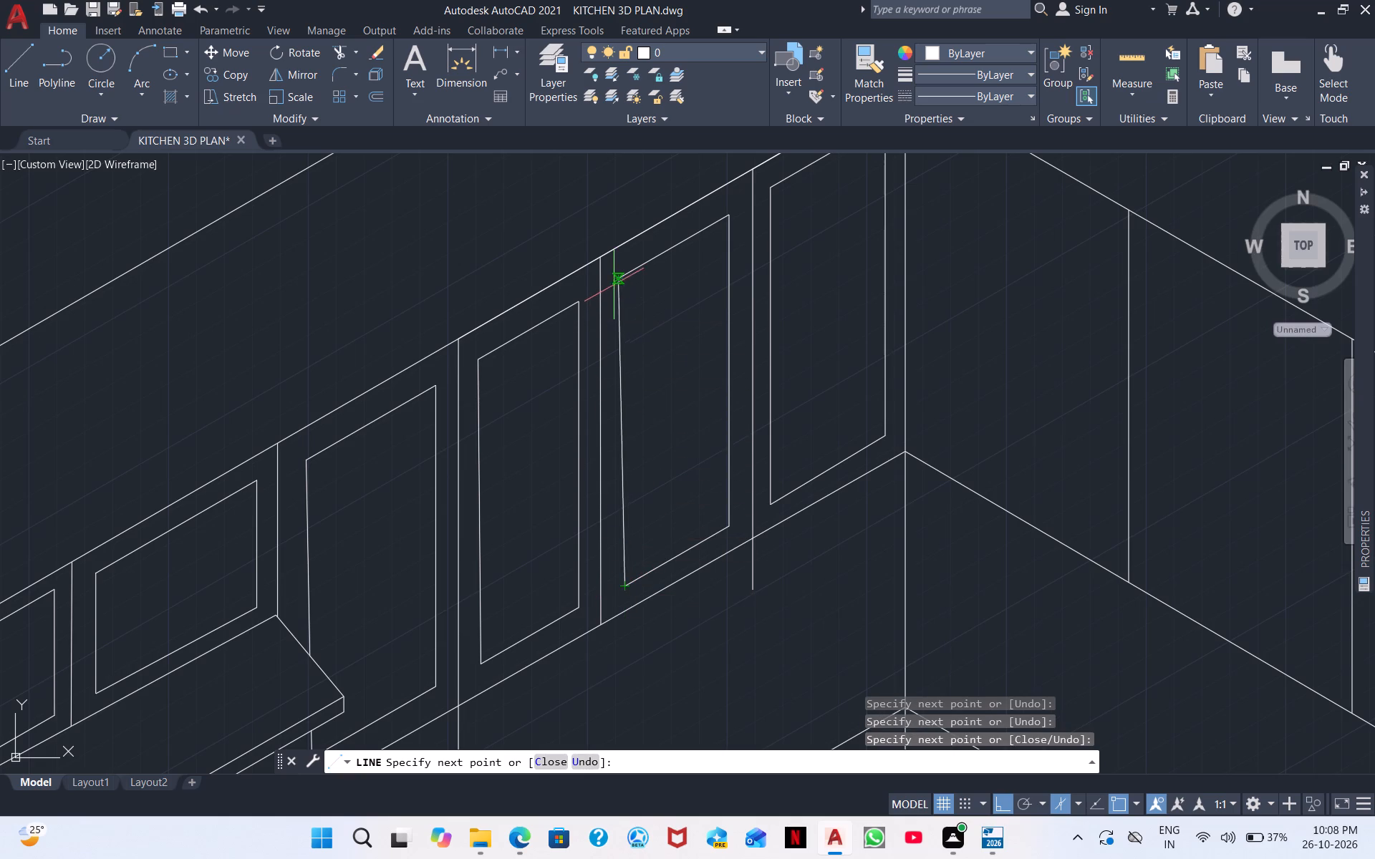
{"action": "left_click", "coordinate": [614, 283]}
{"action": "right_click", "coordinate": [671, 359]}
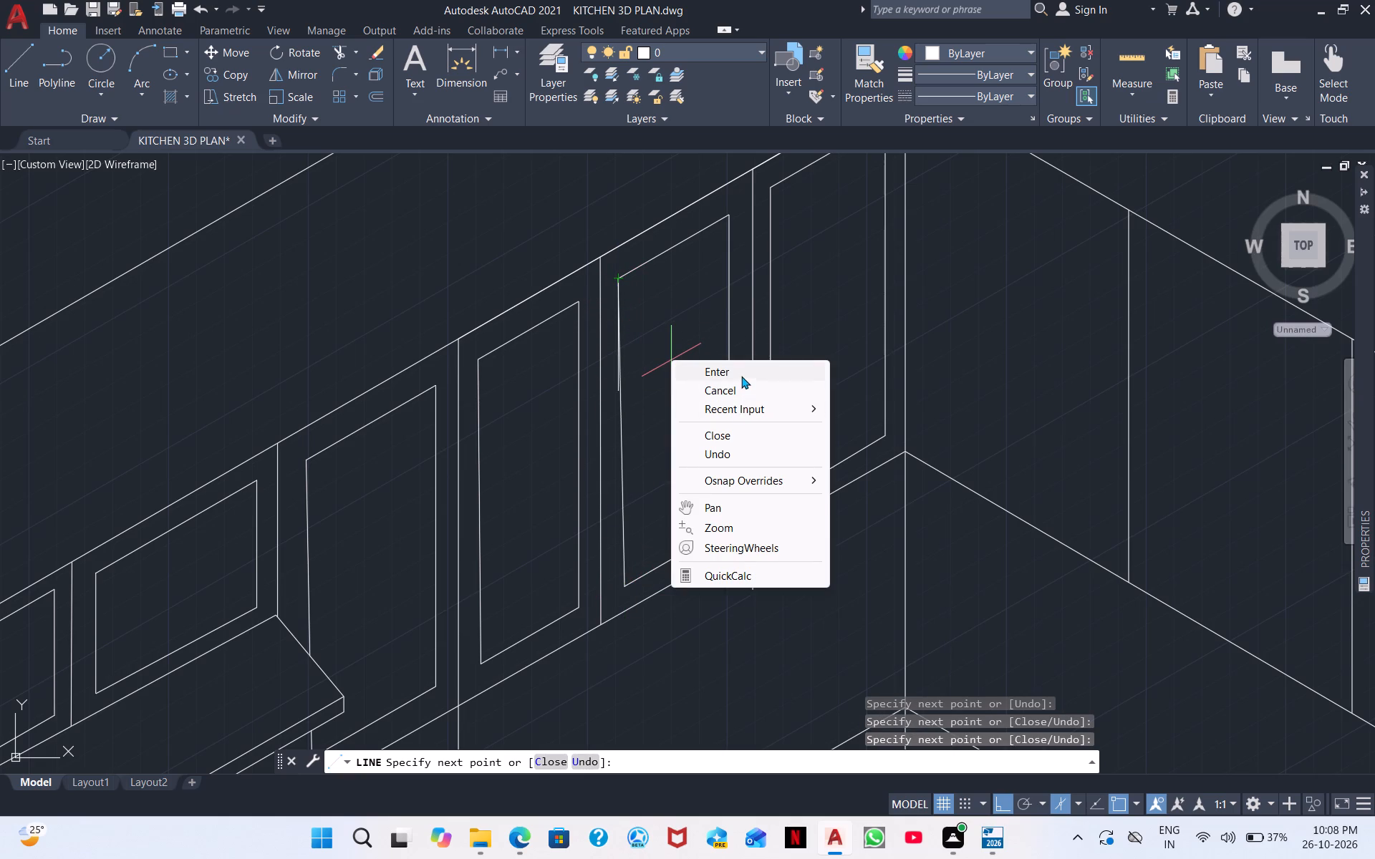
{"action": "left_click", "coordinate": [742, 374]}
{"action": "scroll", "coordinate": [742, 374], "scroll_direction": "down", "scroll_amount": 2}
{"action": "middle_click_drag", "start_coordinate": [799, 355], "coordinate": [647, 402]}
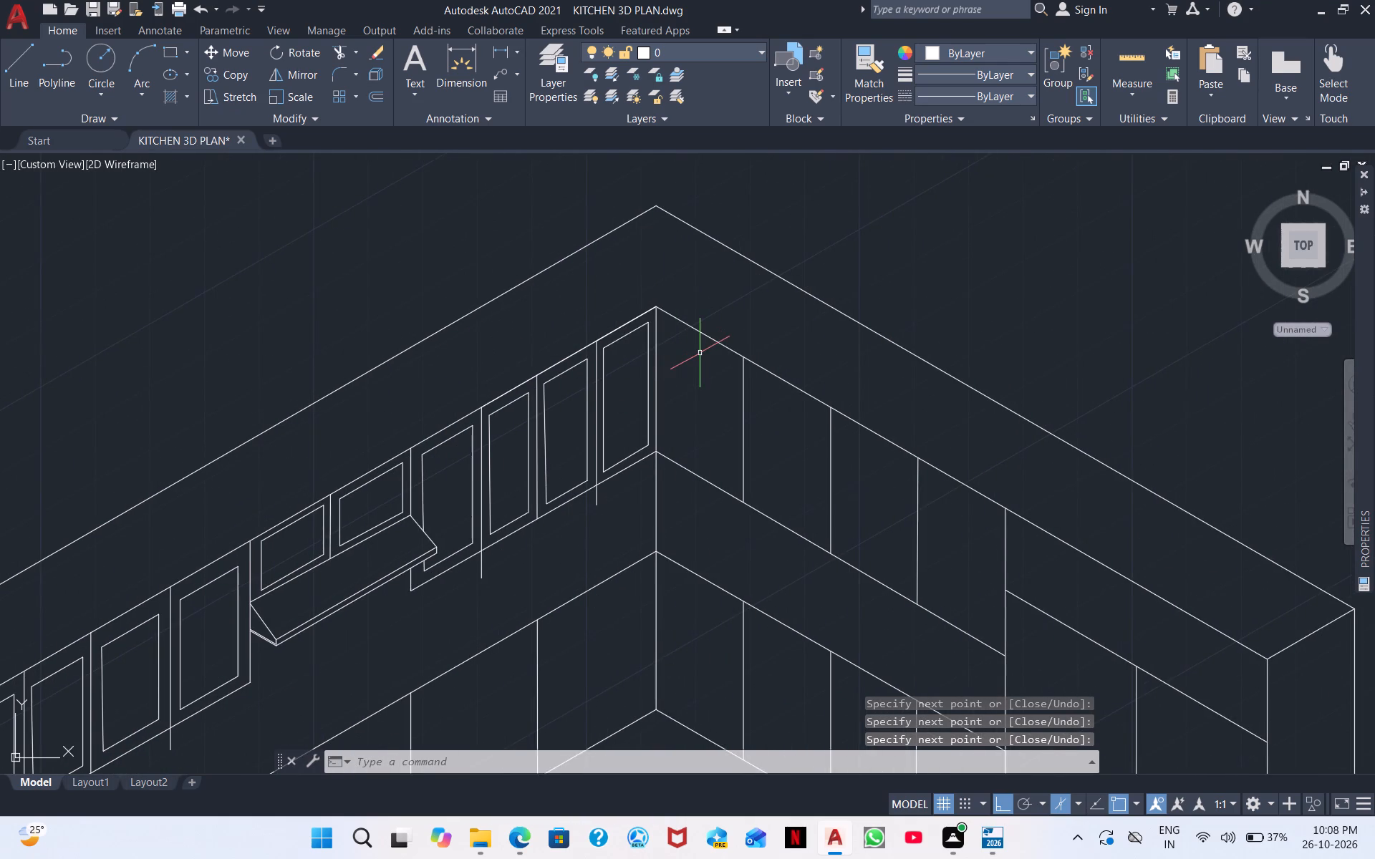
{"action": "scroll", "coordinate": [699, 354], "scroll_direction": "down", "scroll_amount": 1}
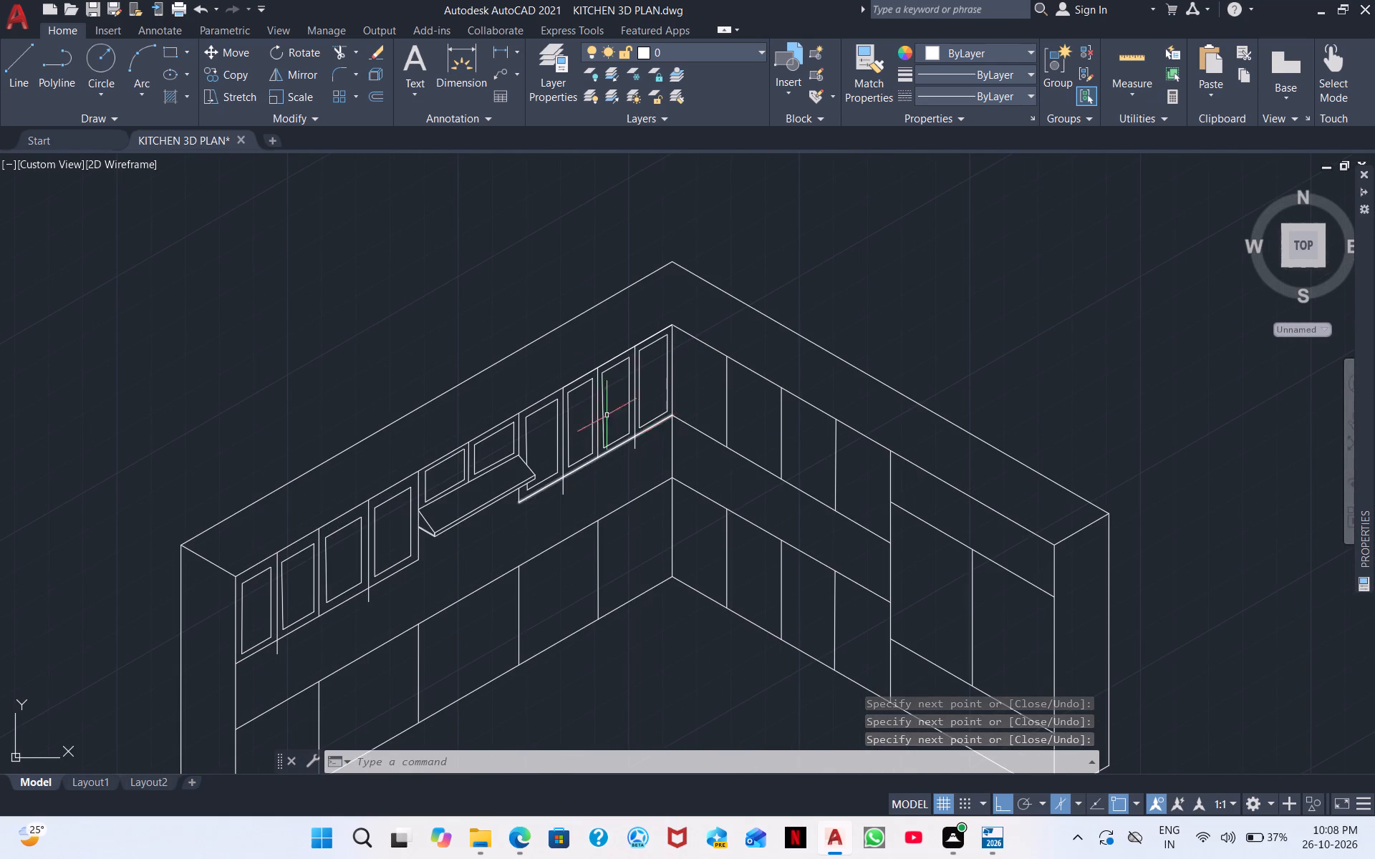
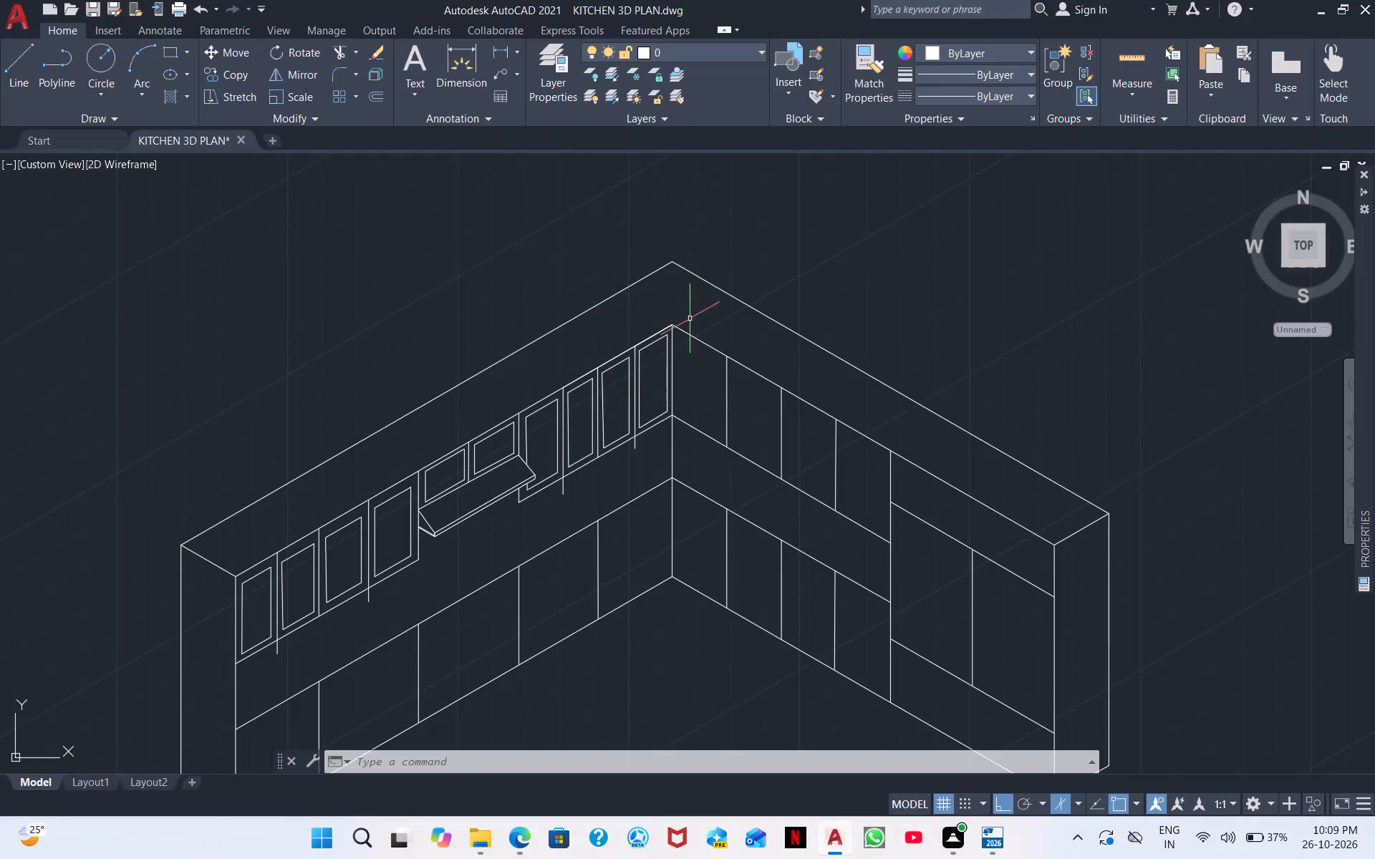
Draw a closed inset door panel, about 80 by 120, in the adjacent wall's upper cabinet nearest the room corner.
{"action": "scroll", "coordinate": [708, 361], "scroll_direction": "up", "scroll_amount": 2}
{"action": "middle_click_drag", "start_coordinate": [679, 394], "coordinate": [667, 287]}
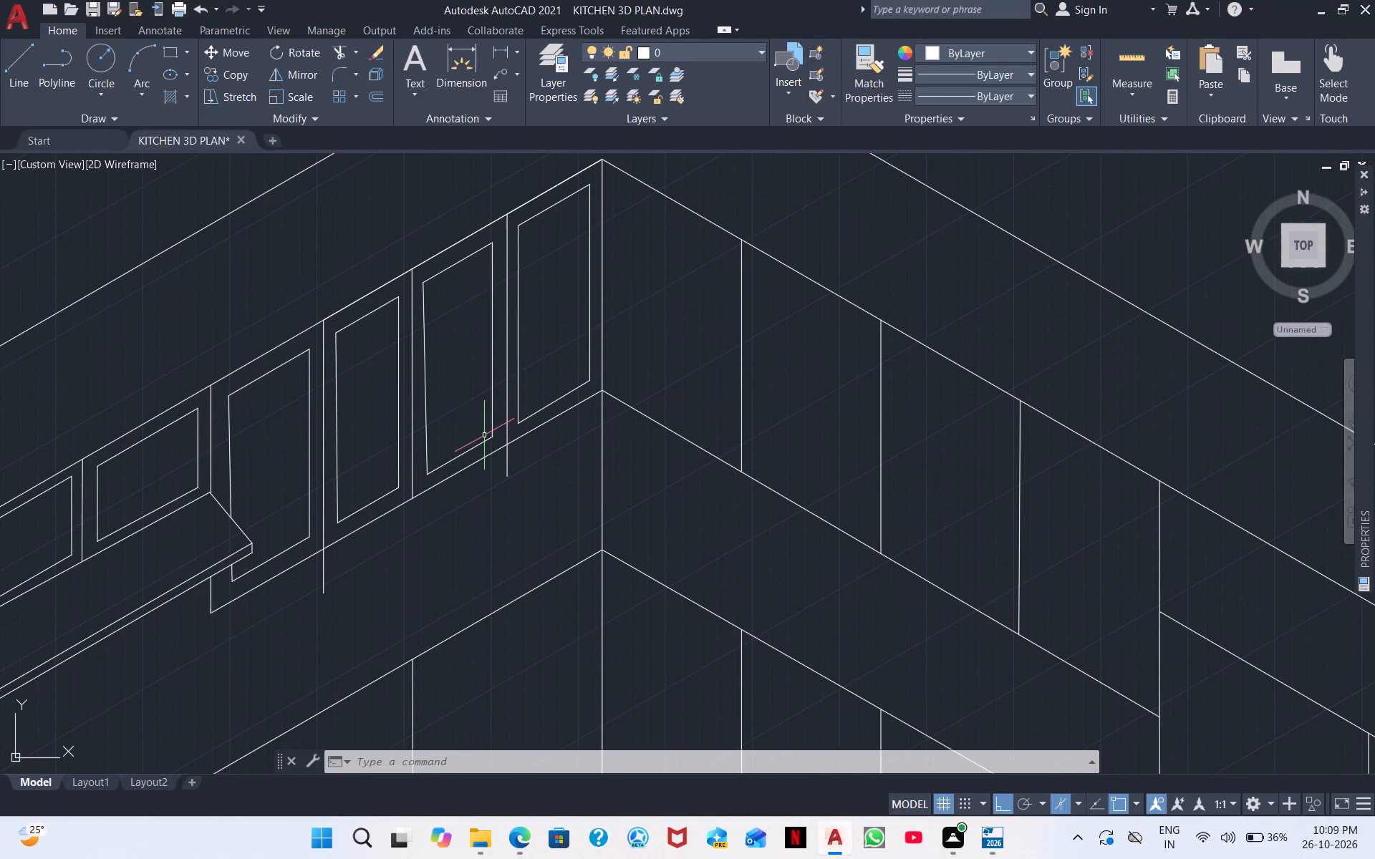
{"action": "left_click", "coordinate": [27, 67]}
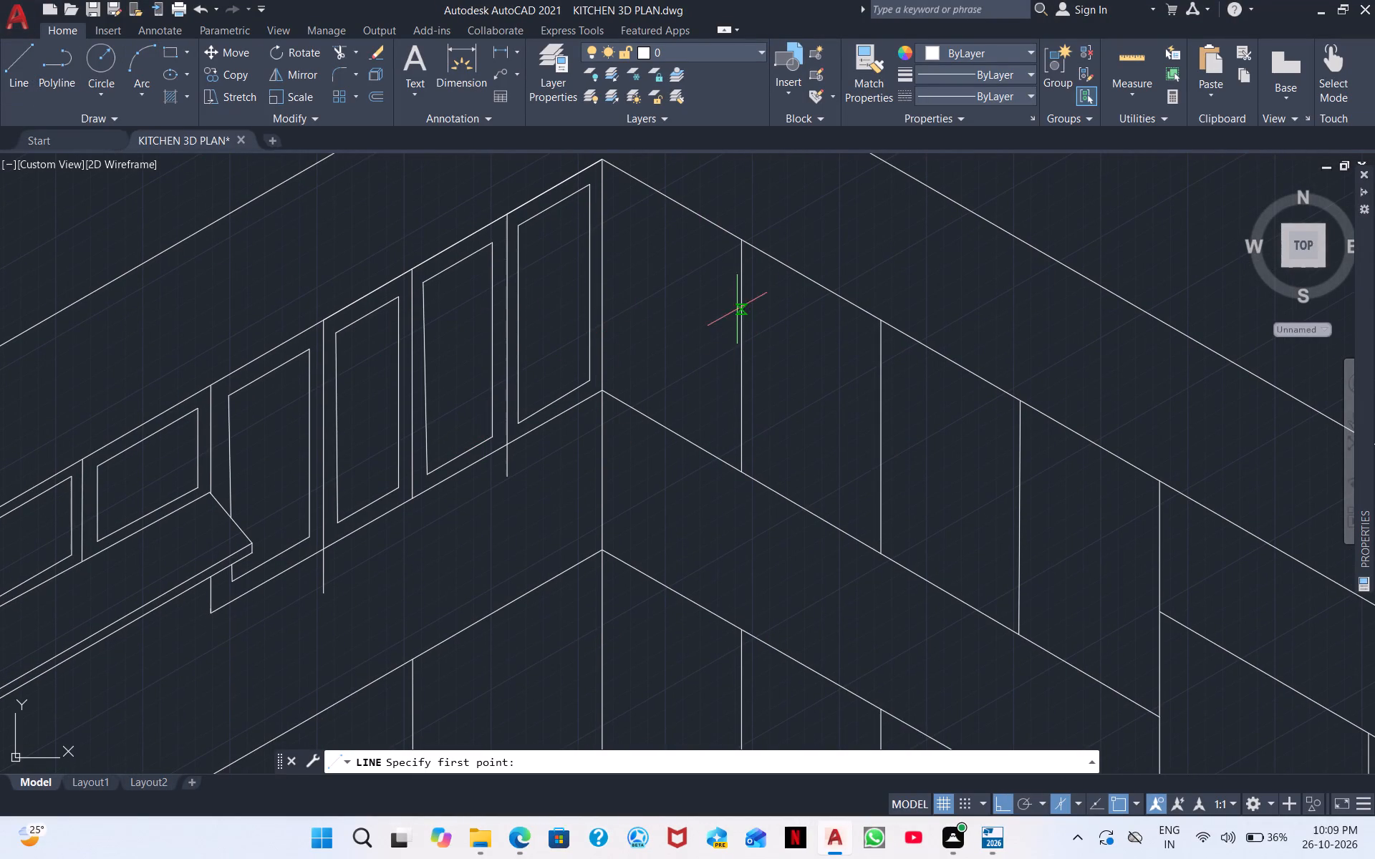
{"action": "scroll", "coordinate": [731, 306], "scroll_direction": "up", "scroll_amount": 1}
{"action": "middle_click_drag", "start_coordinate": [637, 306], "coordinate": [714, 506]}
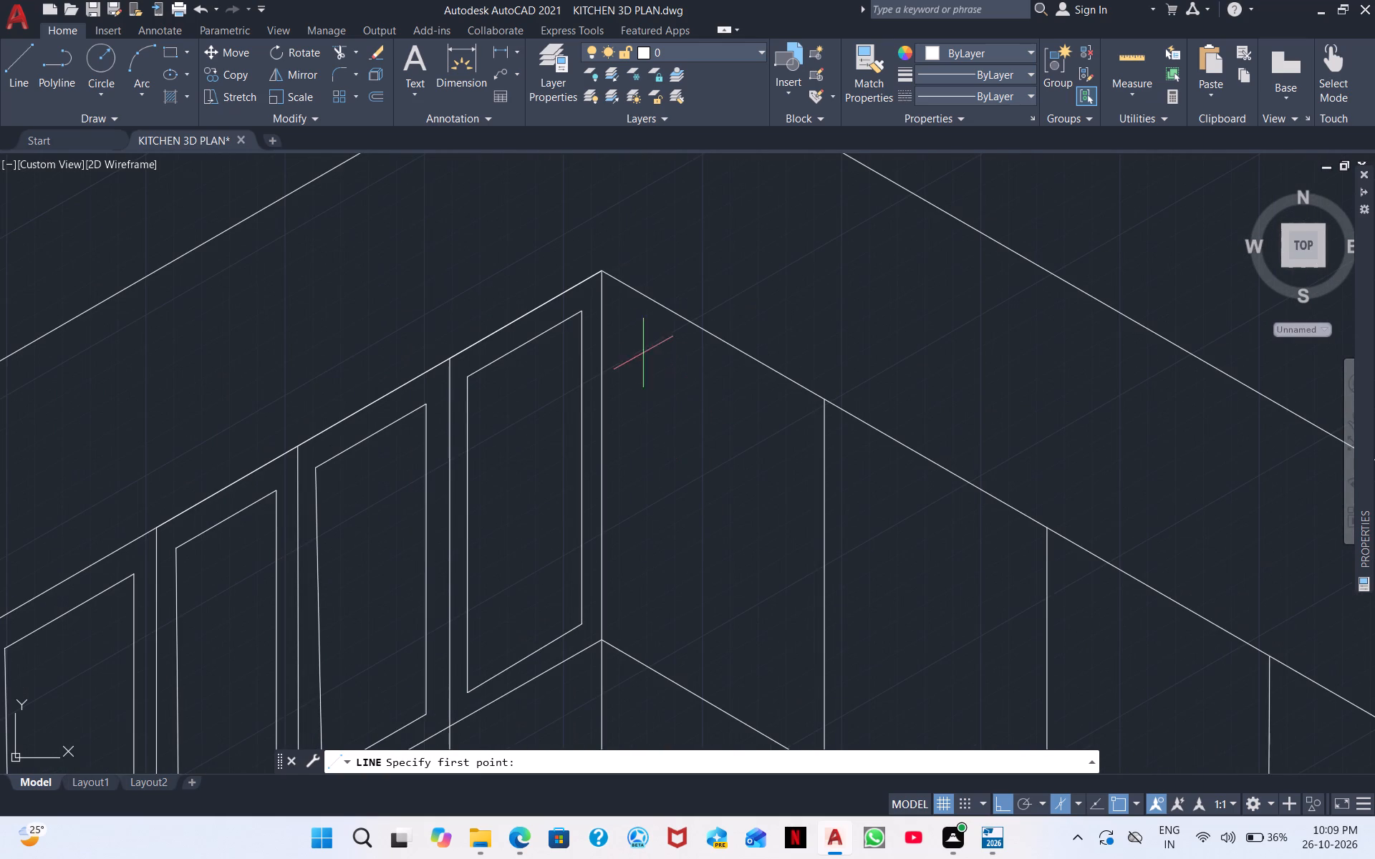
{"action": "left_click", "coordinate": [625, 319]}
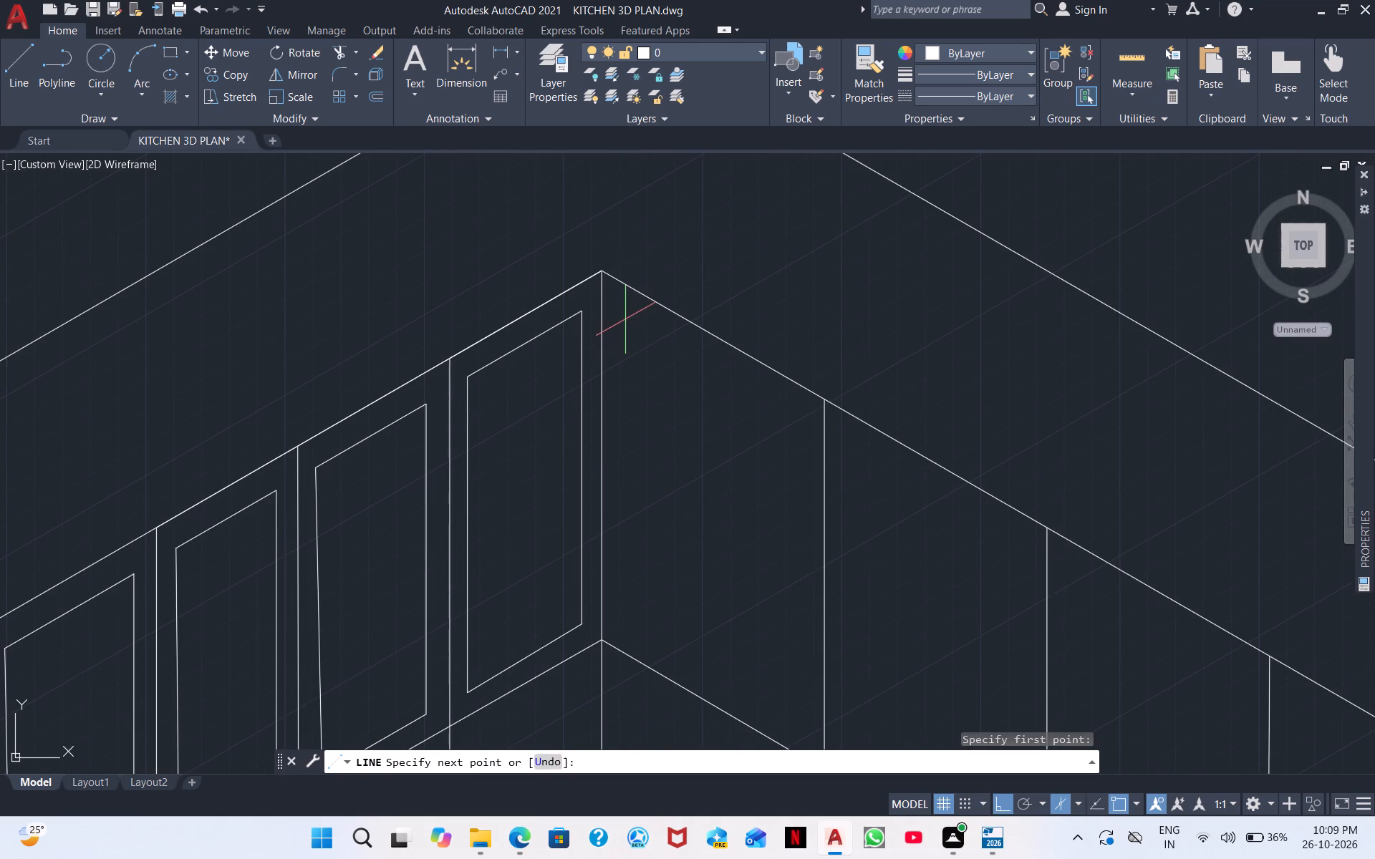
{"action": "left_click", "coordinate": [620, 629]}
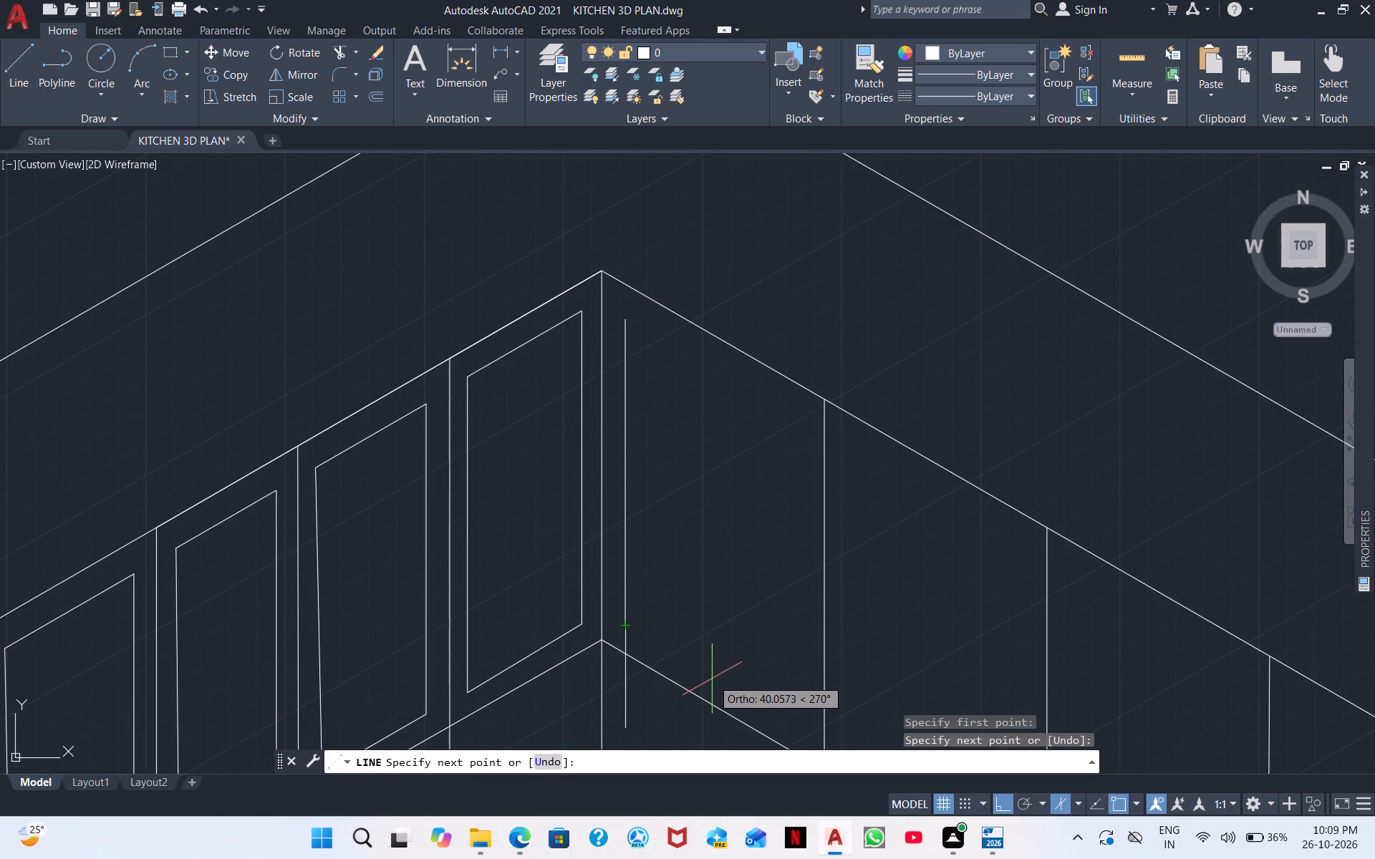
{"action": "key", "text": "F5"}
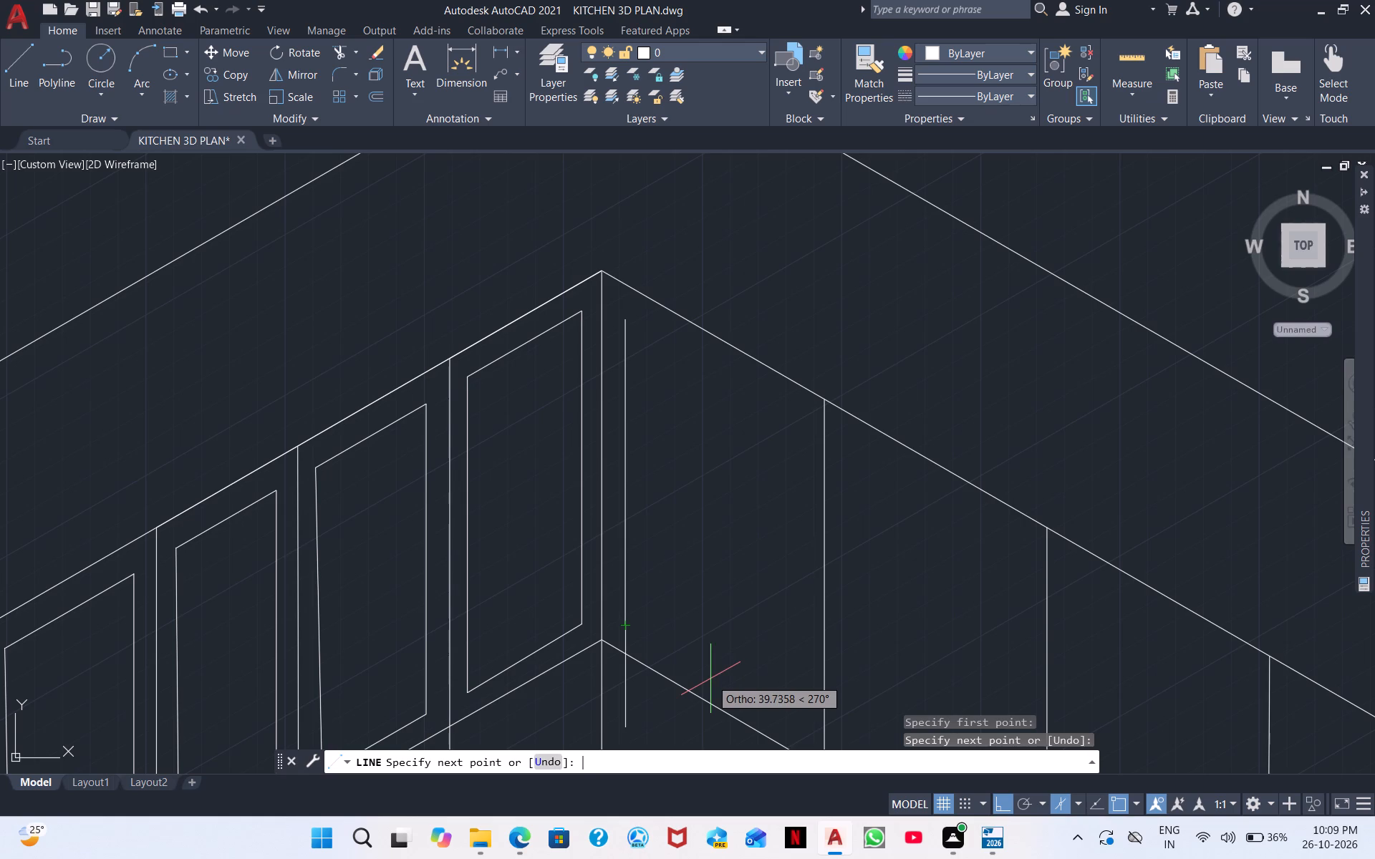
{"action": "left_click", "coordinate": [801, 722]}
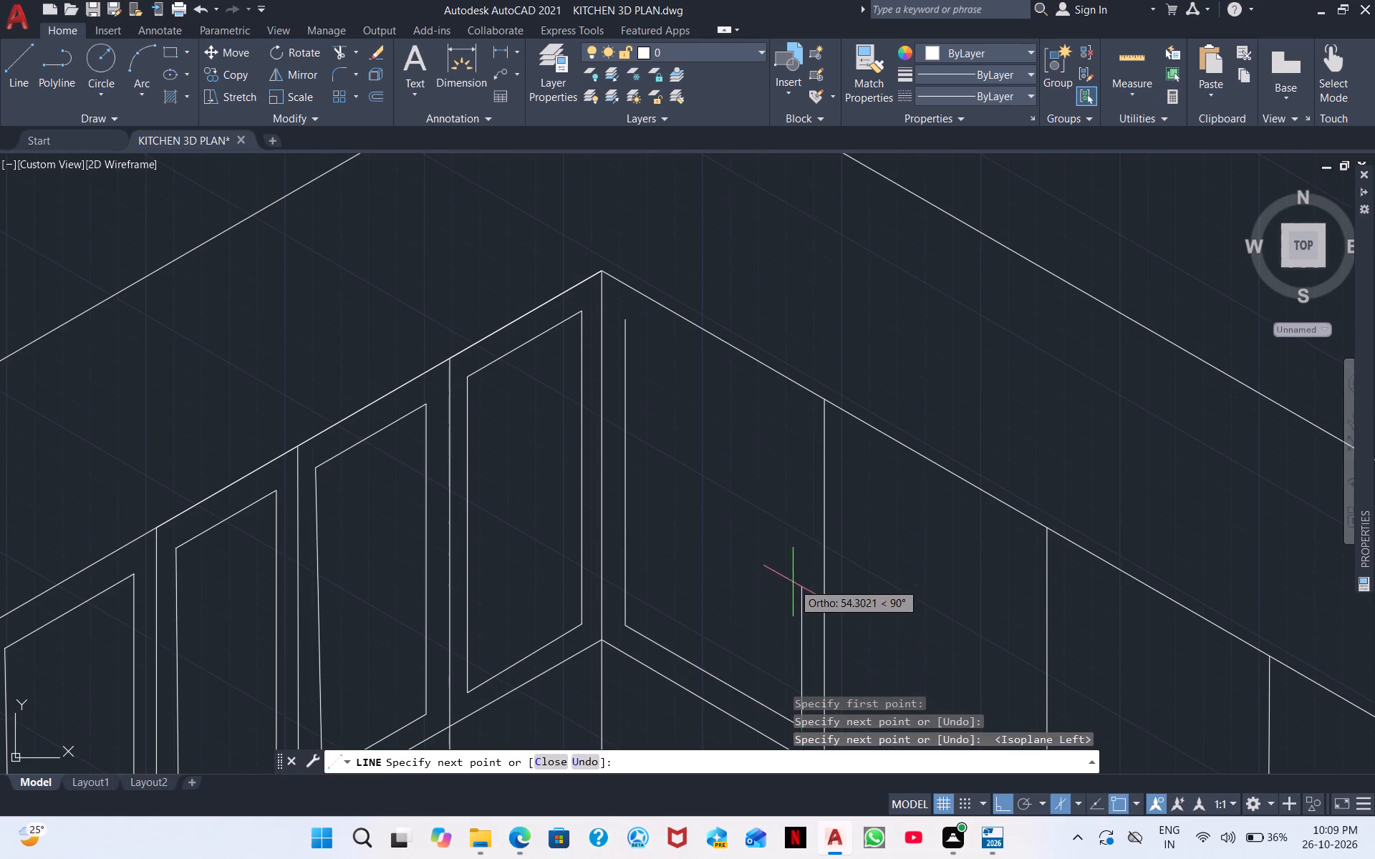
{"action": "left_click", "coordinate": [800, 414]}
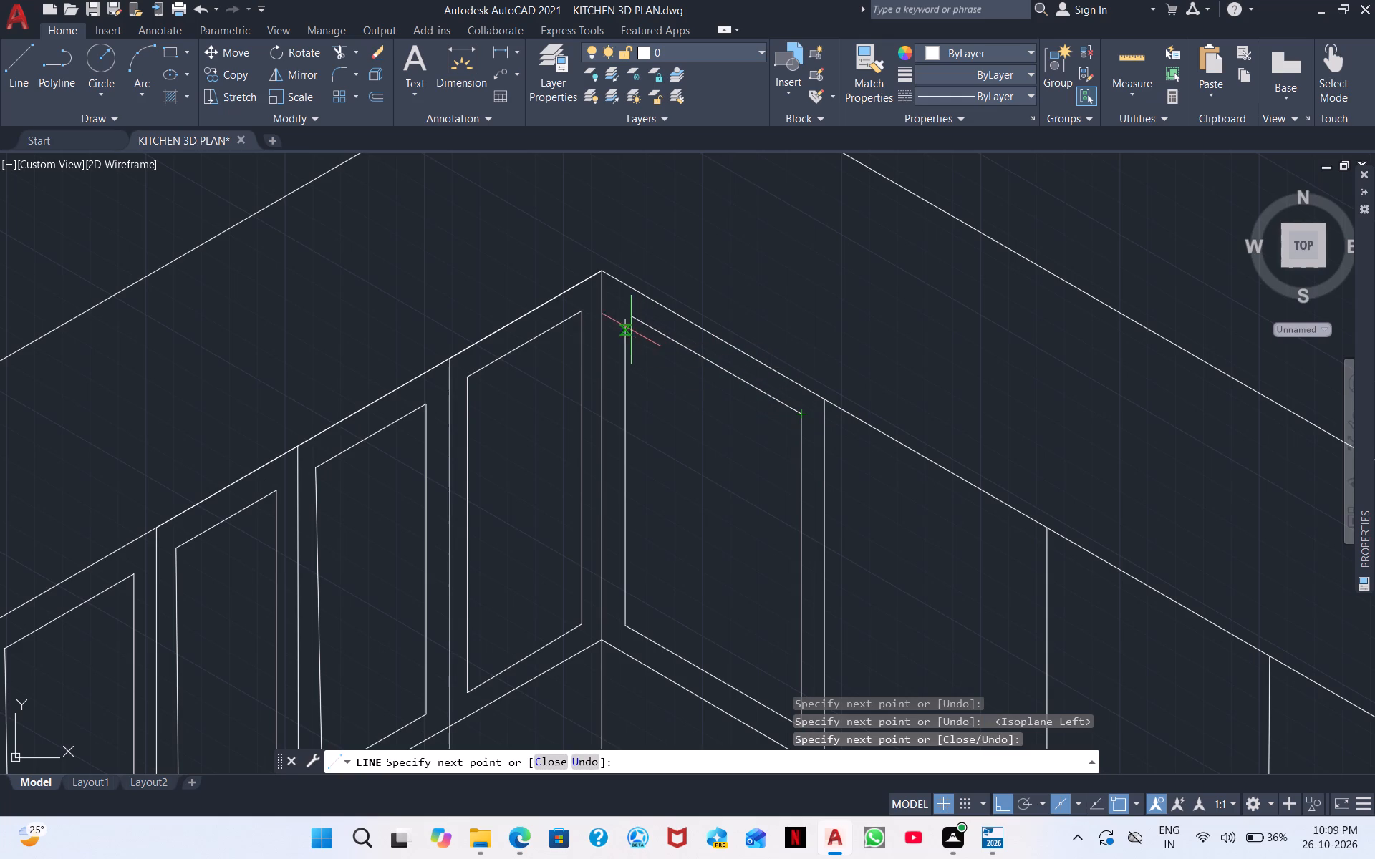
{"action": "left_click", "coordinate": [627, 323]}
{"action": "right_click", "coordinate": [718, 465]}
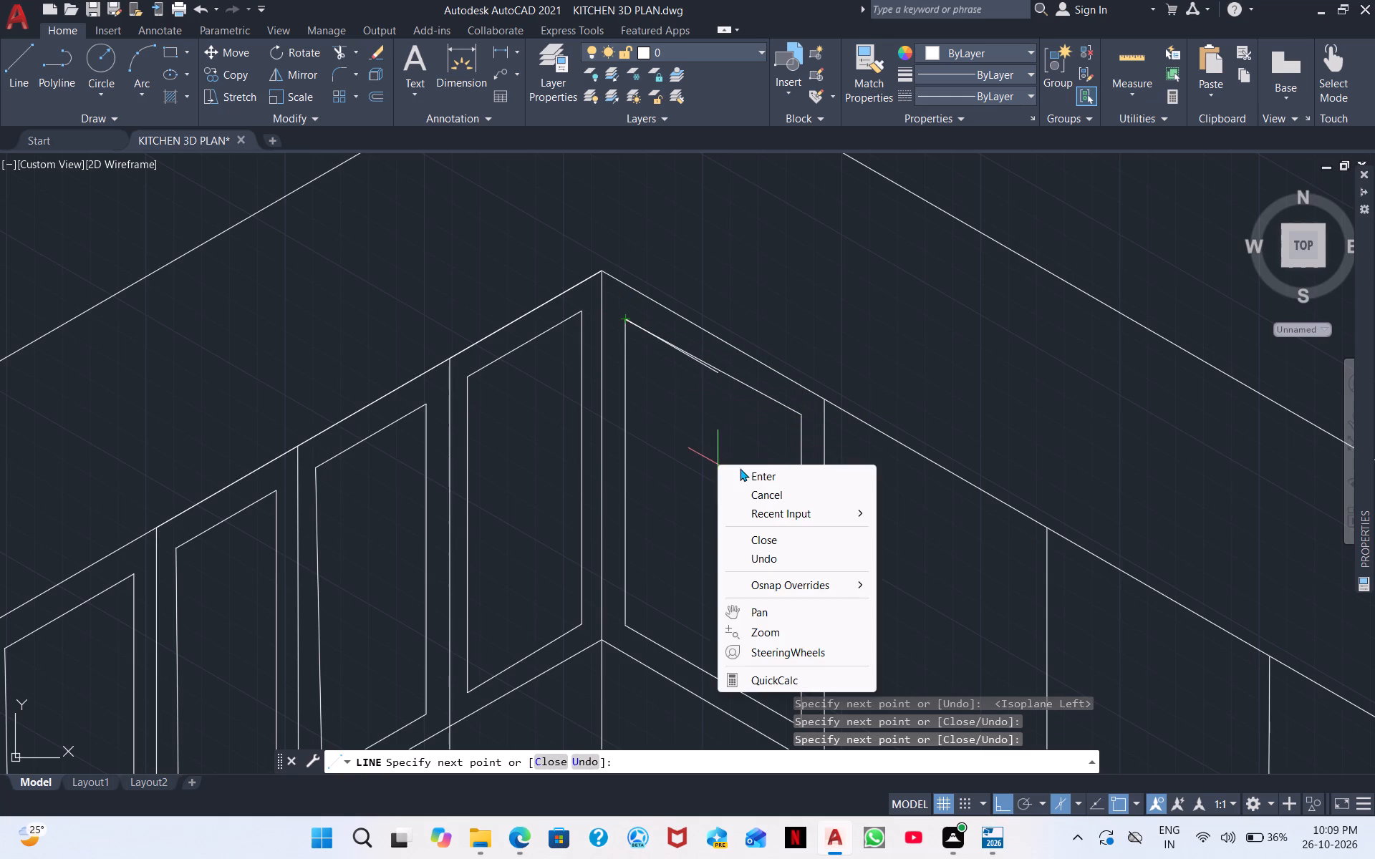
{"action": "left_click", "coordinate": [788, 475]}
Draw a closed inset door panel, about 81 by 120, in the second upper cabinet from the corner on that wall.
{"action": "scroll", "coordinate": [874, 525], "scroll_direction": "down", "scroll_amount": 1}
{"action": "middle_click_drag", "start_coordinate": [877, 527], "coordinate": [804, 344]}
{"action": "scroll", "coordinate": [794, 395], "scroll_direction": "down", "scroll_amount": 1}
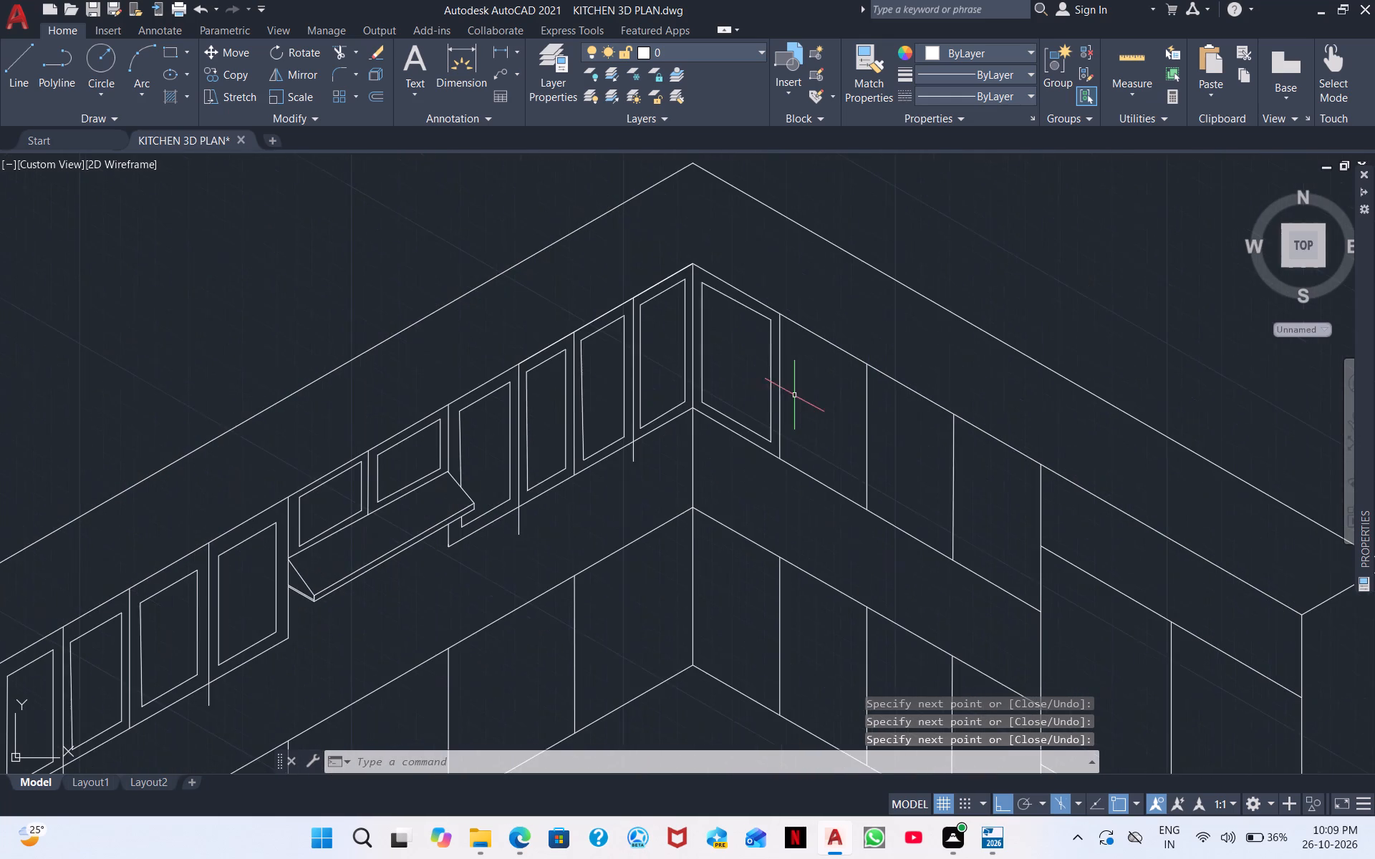
{"action": "right_click", "coordinate": [829, 458]}
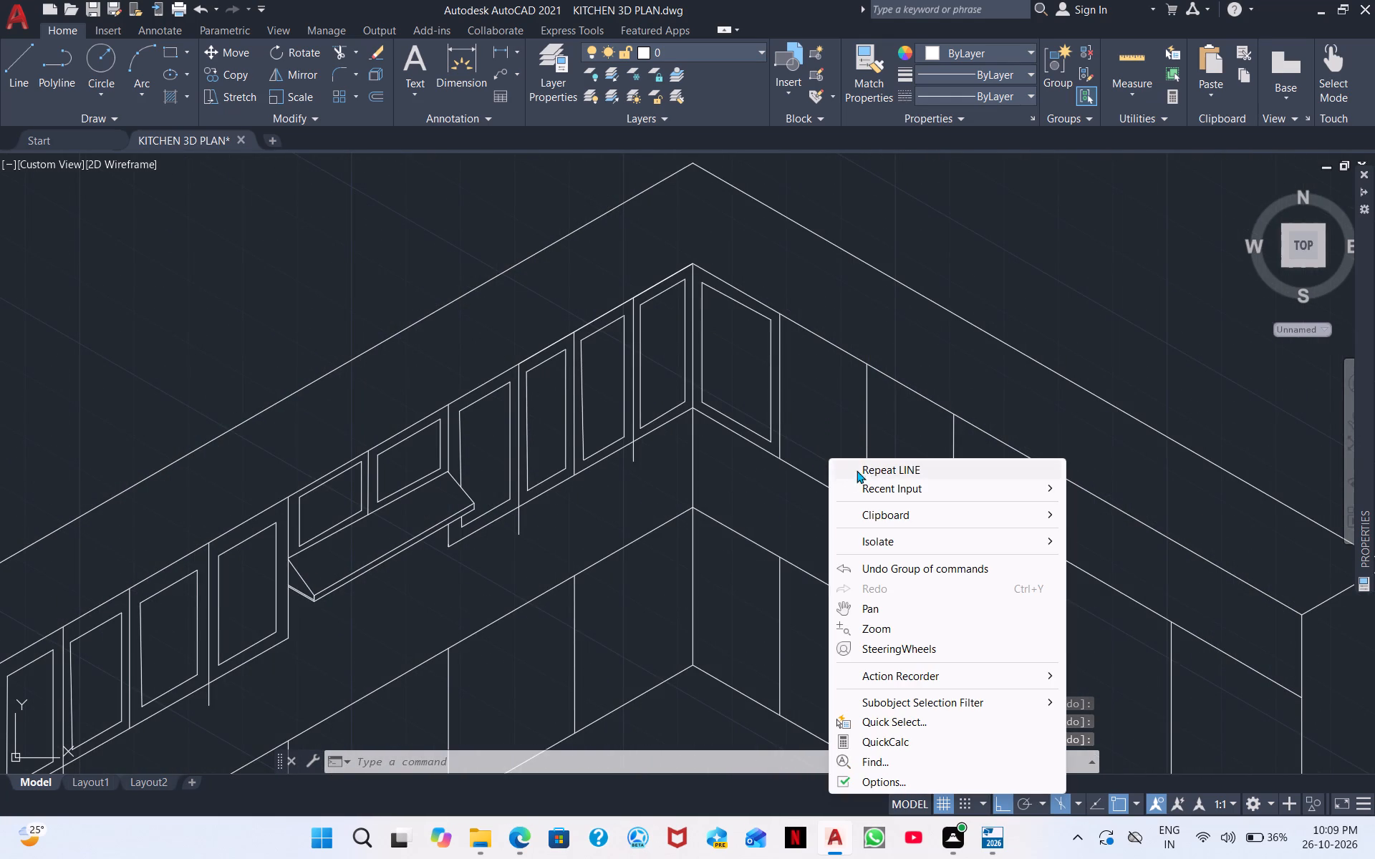
{"action": "scroll", "coordinate": [867, 463], "scroll_direction": "down", "scroll_amount": 2}
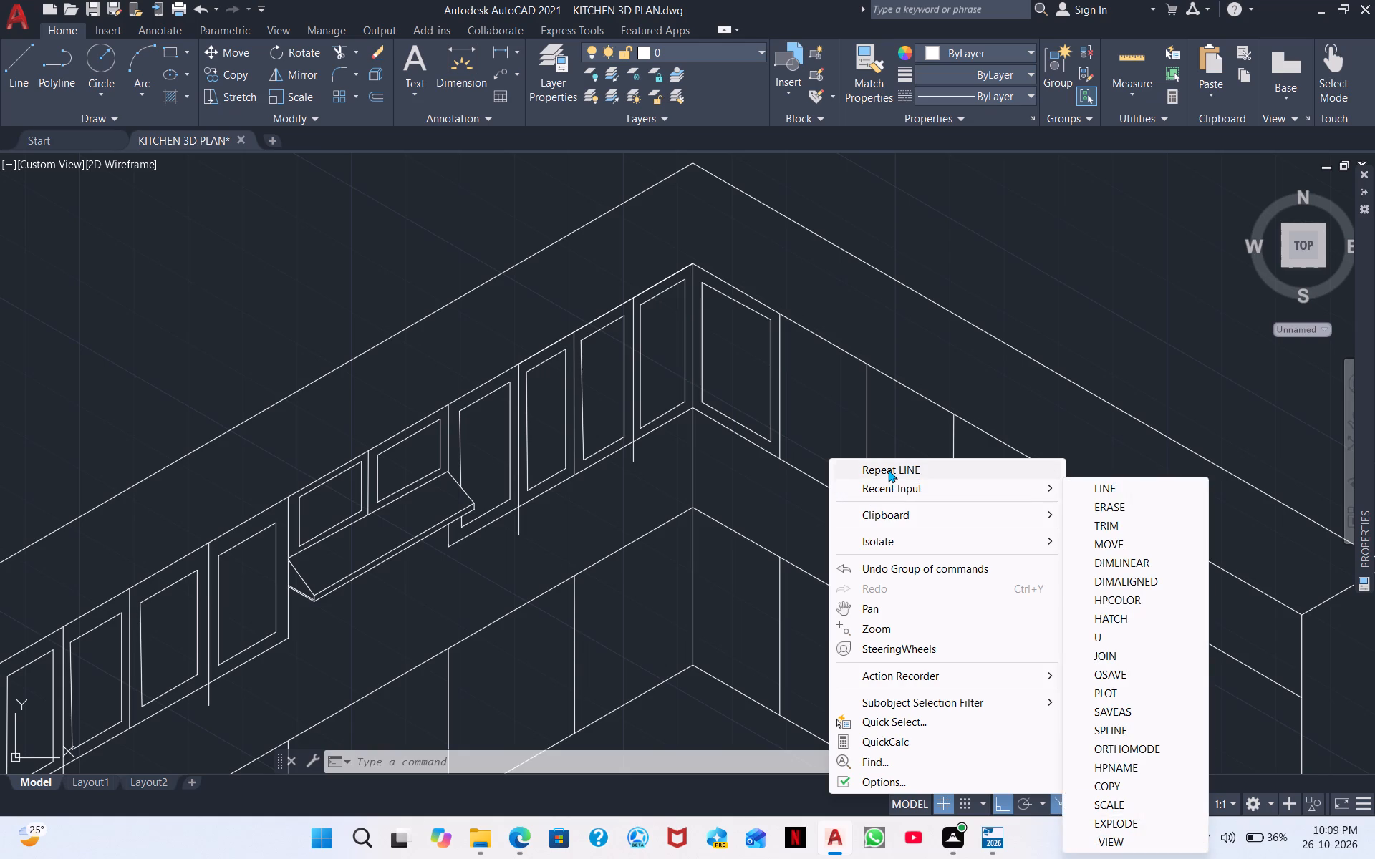
{"action": "left_click", "coordinate": [888, 470]}
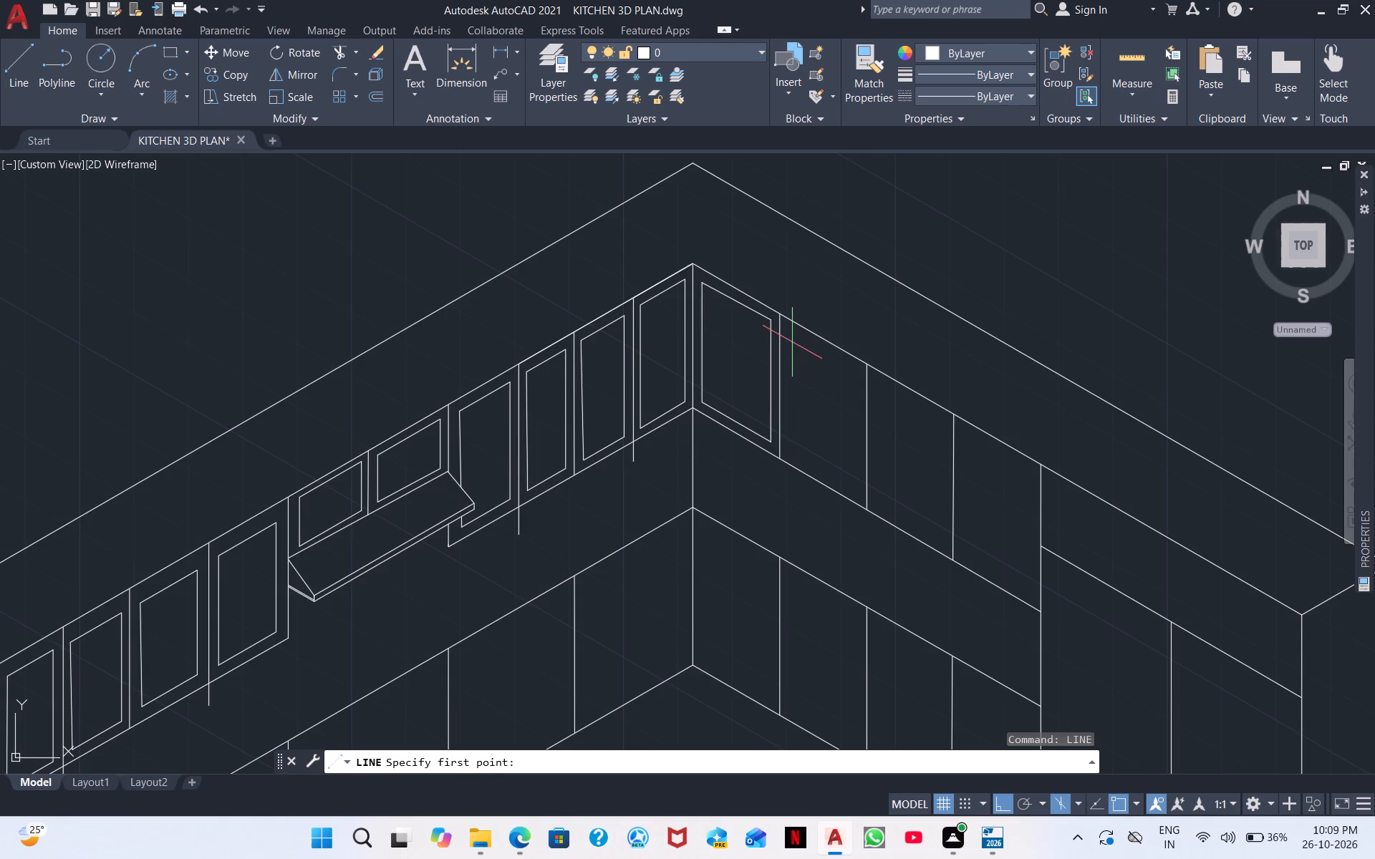
{"action": "scroll", "coordinate": [792, 342], "scroll_direction": "up", "scroll_amount": 3}
{"action": "left_click", "coordinate": [766, 296]}
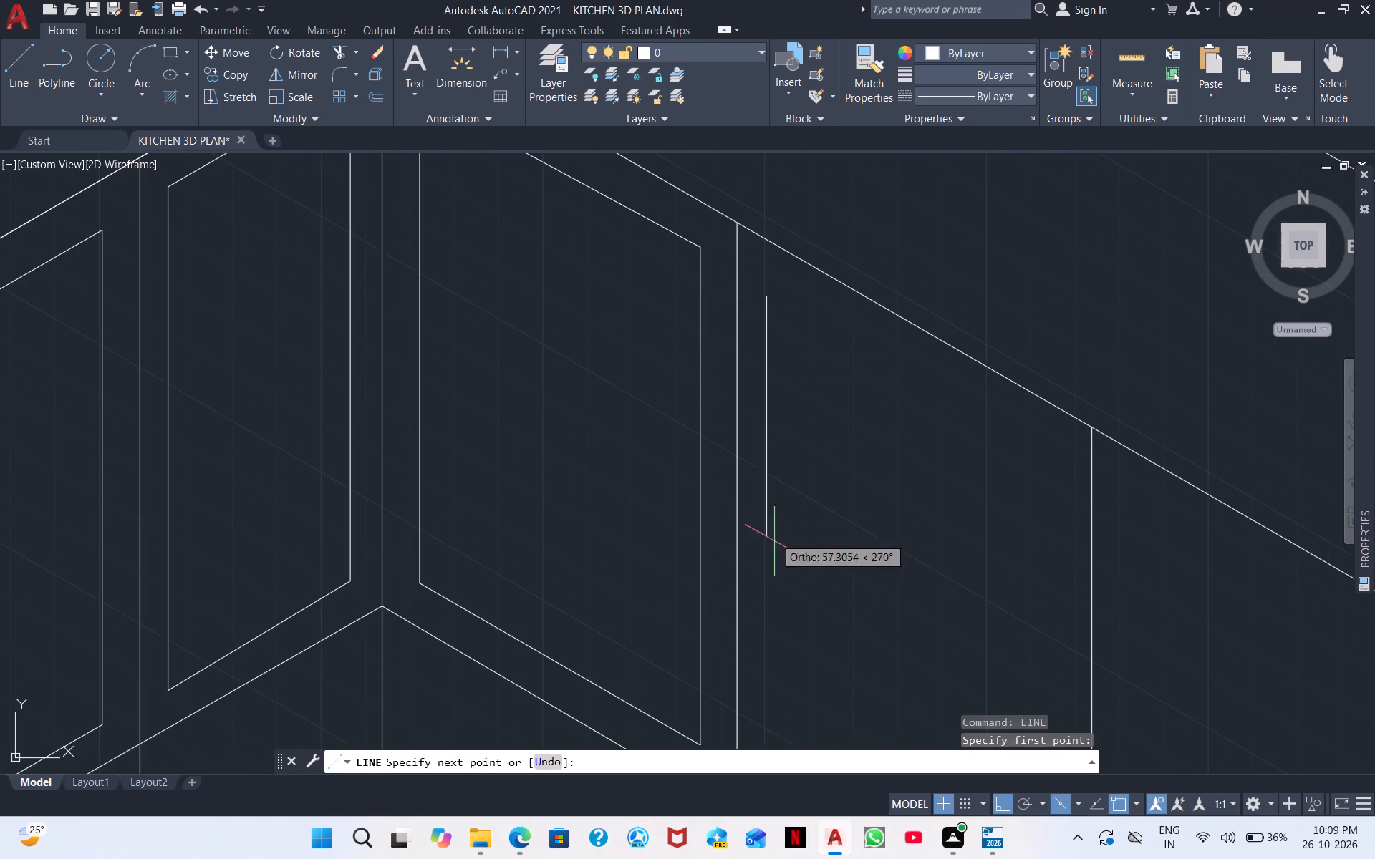
{"action": "middle_click_drag", "start_coordinate": [766, 646], "coordinate": [772, 411]}
{"action": "left_click", "coordinate": [781, 558]}
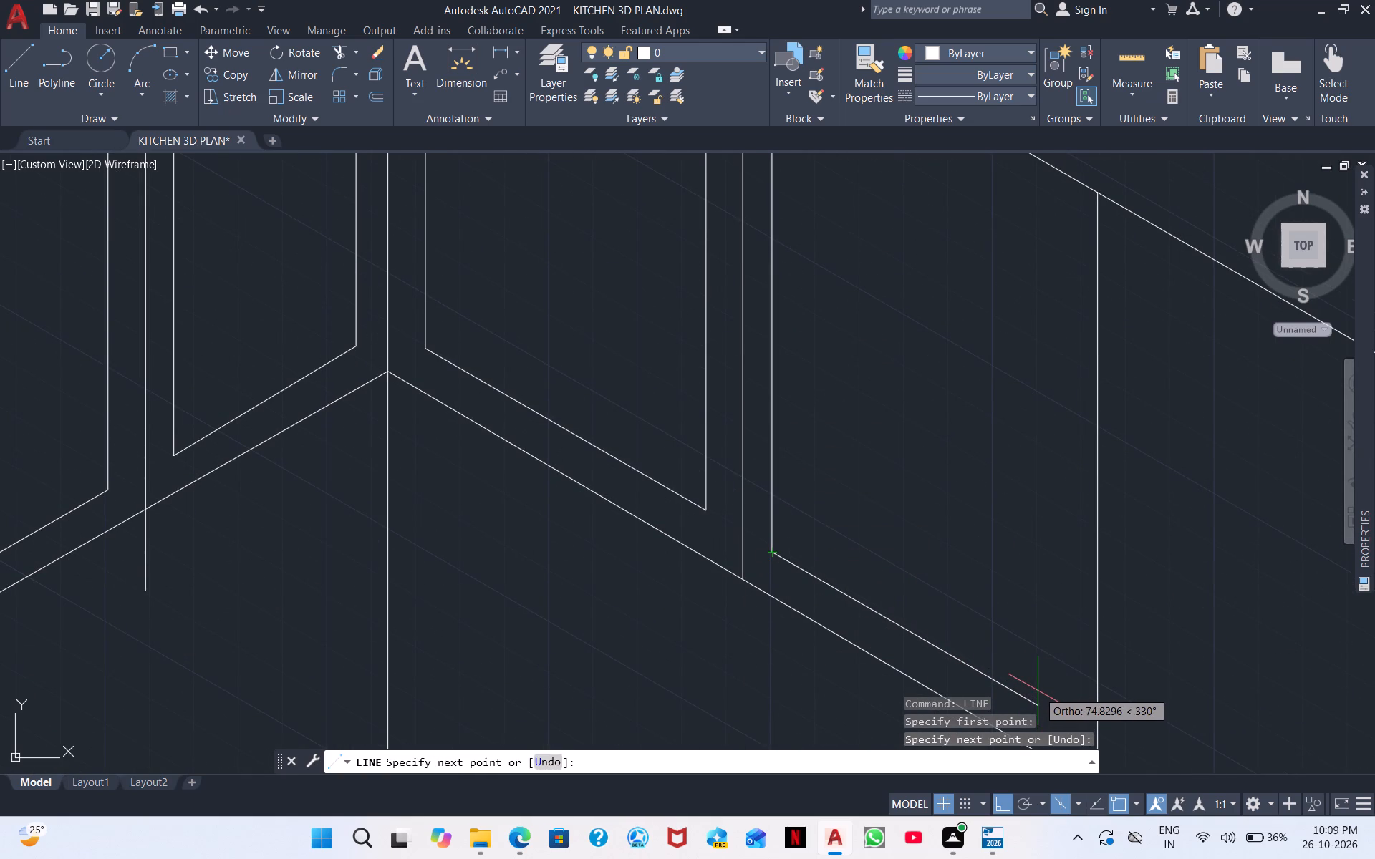
{"action": "middle_click_drag", "start_coordinate": [1038, 691], "coordinate": [993, 536]}
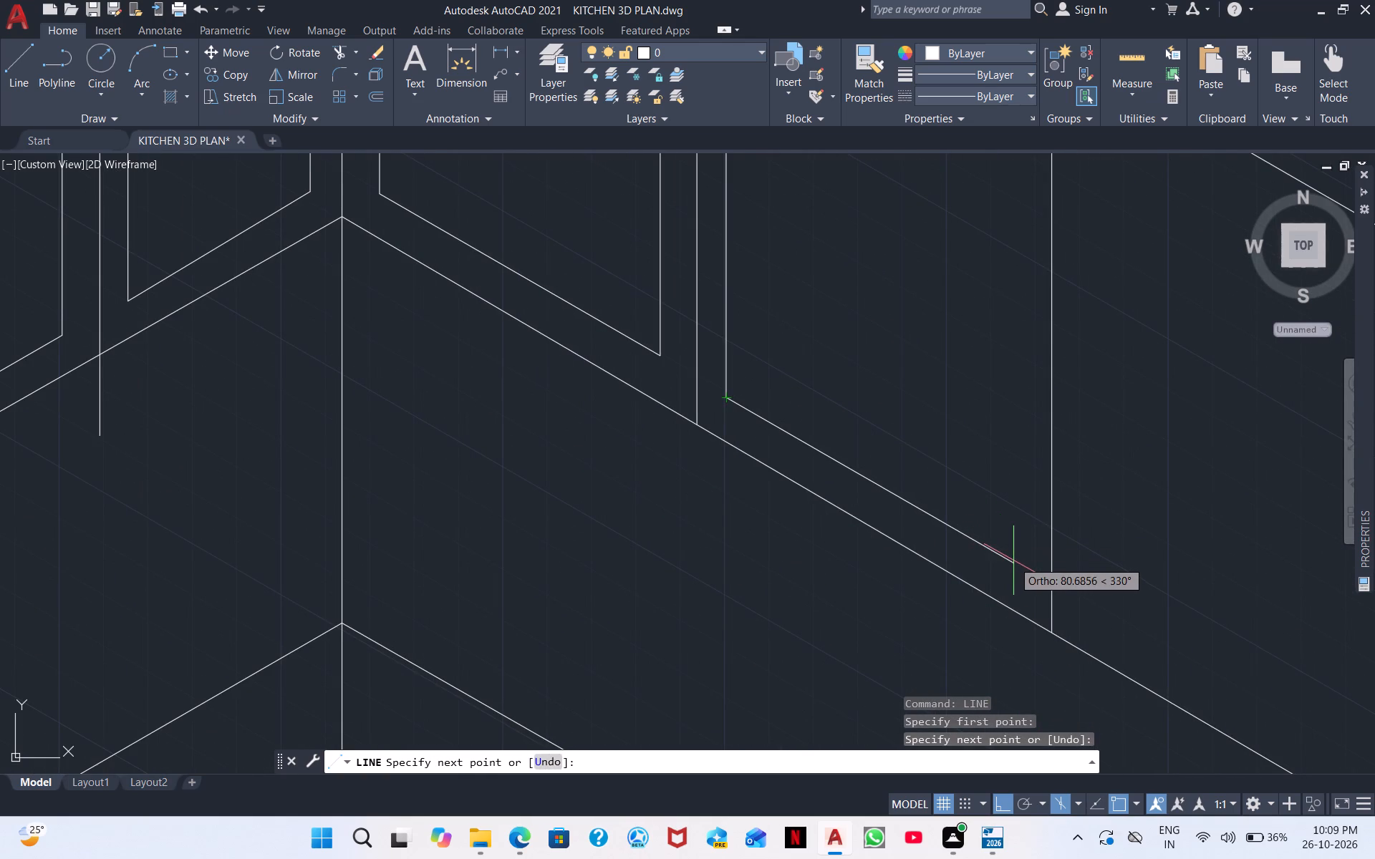
{"action": "left_click", "coordinate": [1013, 560]}
{"action": "middle_click_drag", "start_coordinate": [983, 393], "coordinate": [1023, 679]}
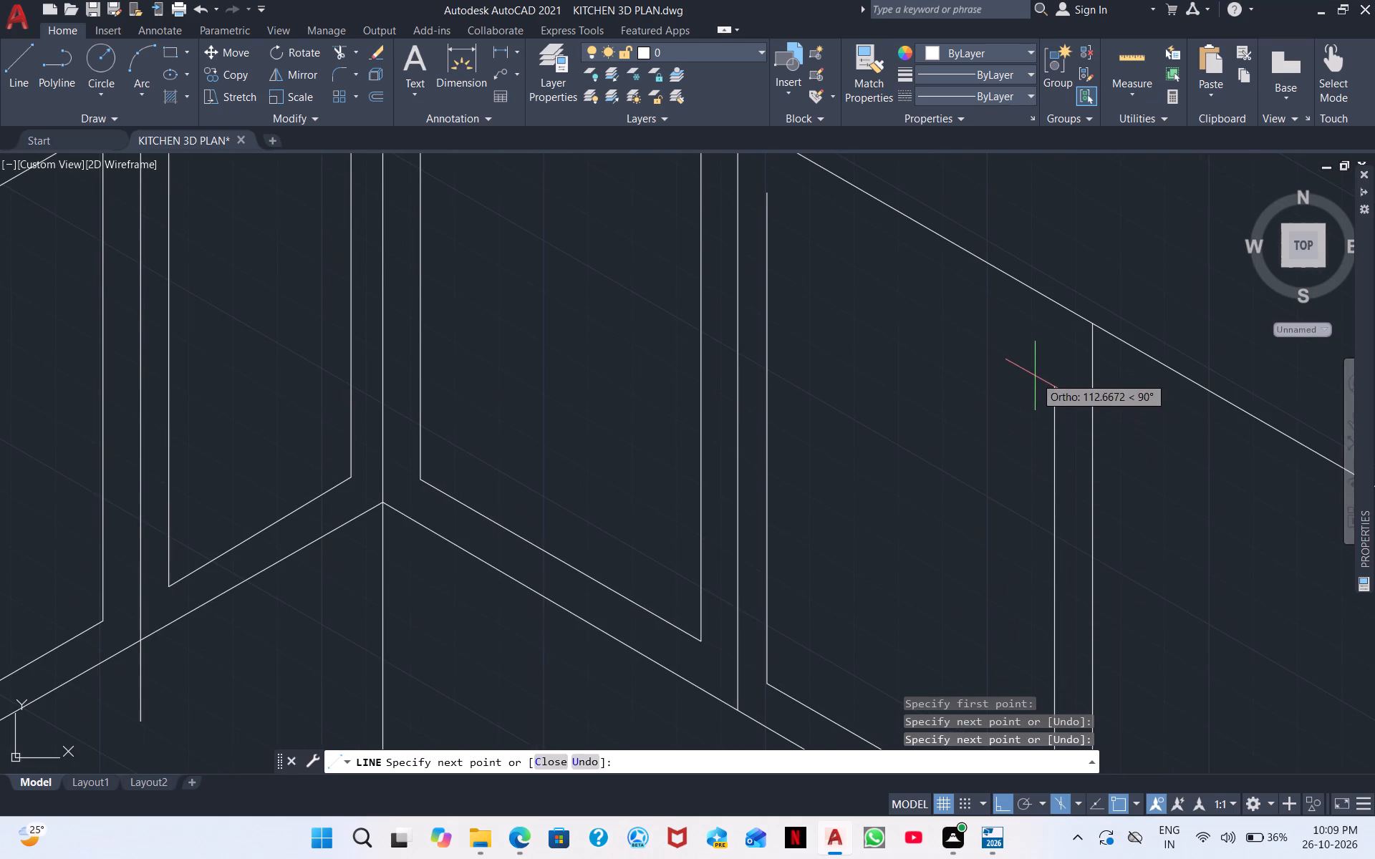
{"action": "left_click", "coordinate": [1044, 348]}
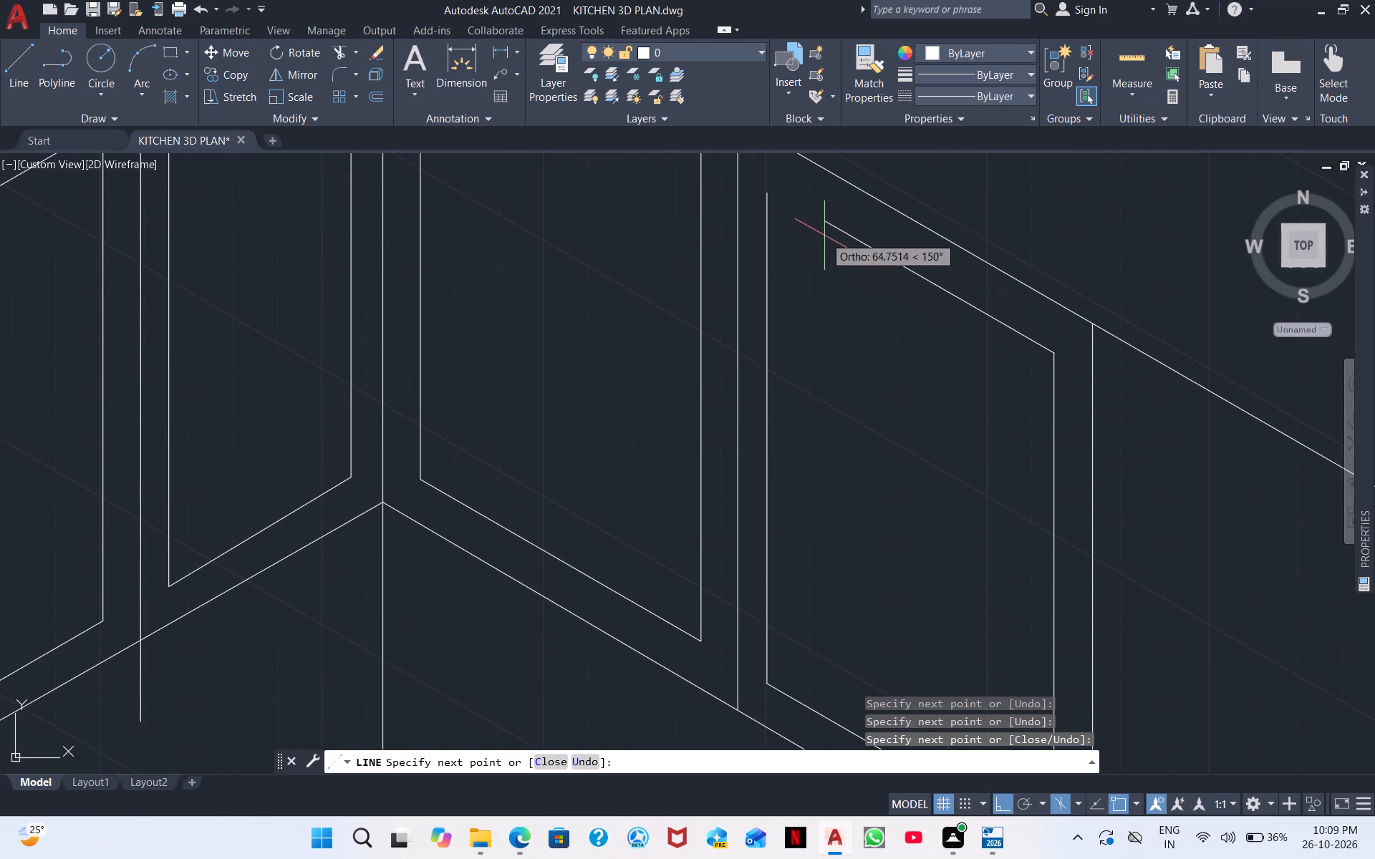
{"action": "left_click", "coordinate": [763, 196]}
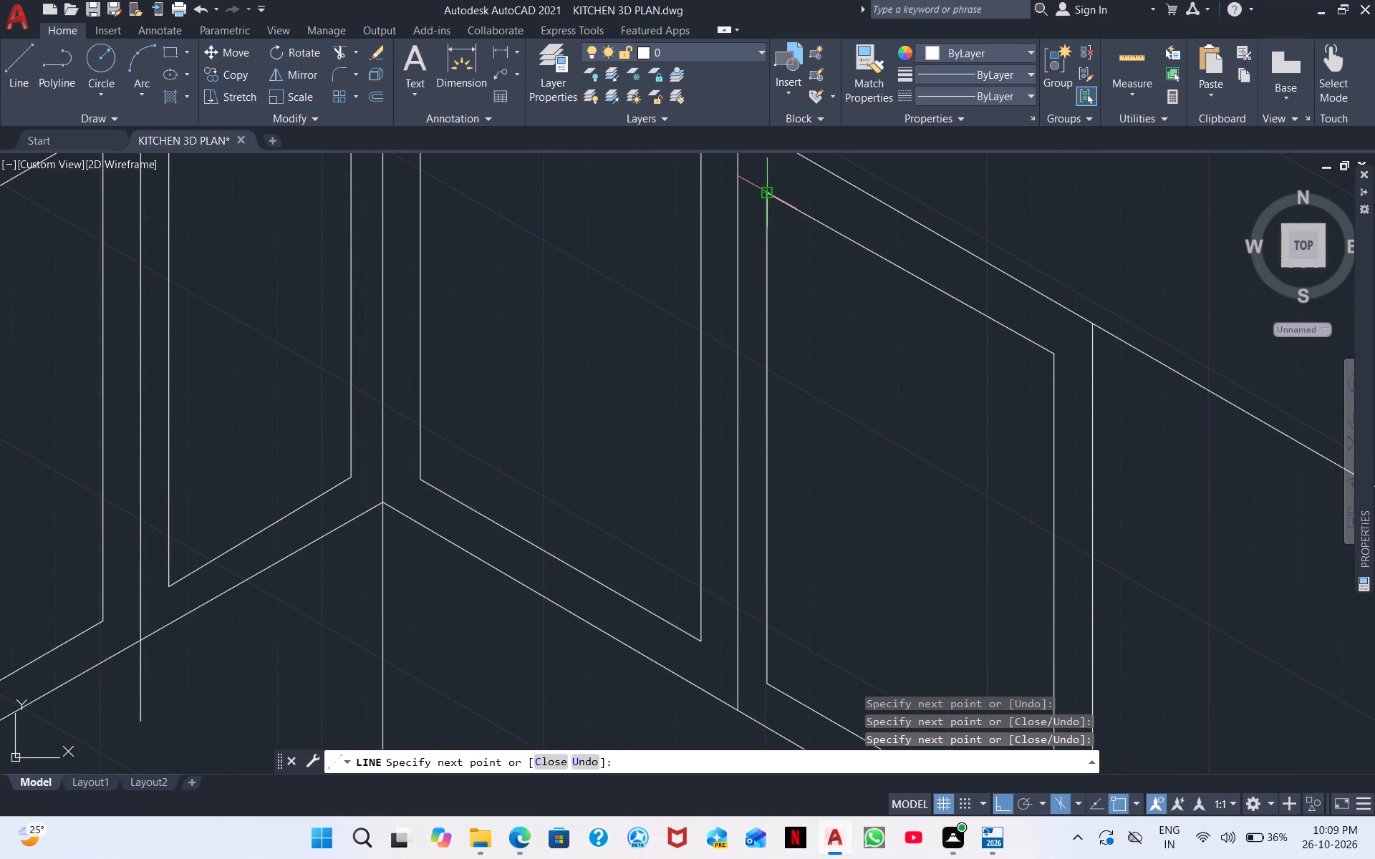
{"action": "right_click", "coordinate": [897, 377]}
{"action": "left_click", "coordinate": [974, 387]}
Draw a closed inset door panel, about 71 by 117, in the third upper cabinet from the room corner.
{"action": "scroll", "coordinate": [988, 394], "scroll_direction": "down", "scroll_amount": 1}
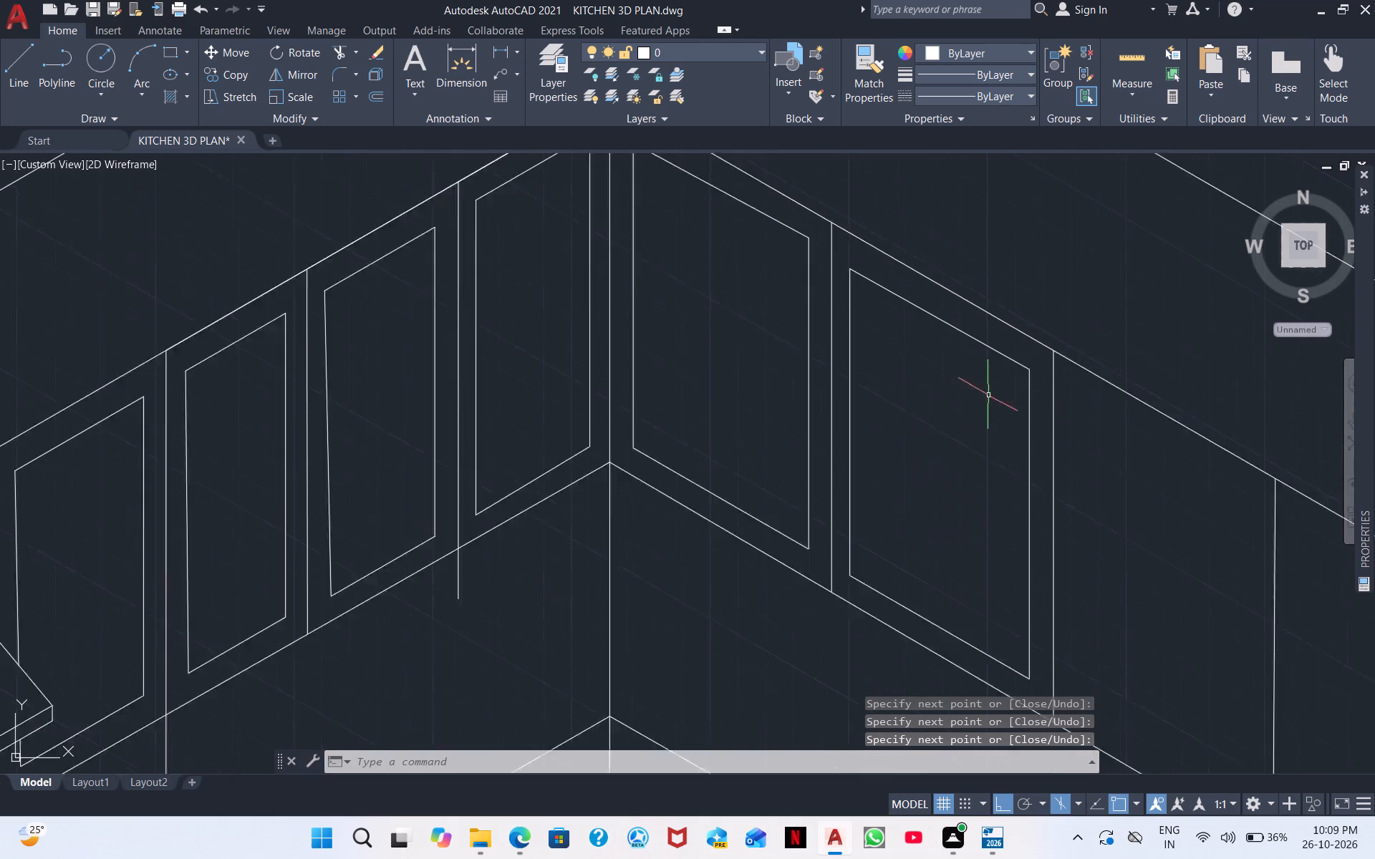
{"action": "scroll", "coordinate": [989, 396], "scroll_direction": "down", "scroll_amount": 1}
{"action": "middle_click_drag", "start_coordinate": [1111, 464], "coordinate": [1018, 323]}
{"action": "right_click", "coordinate": [1015, 394]}
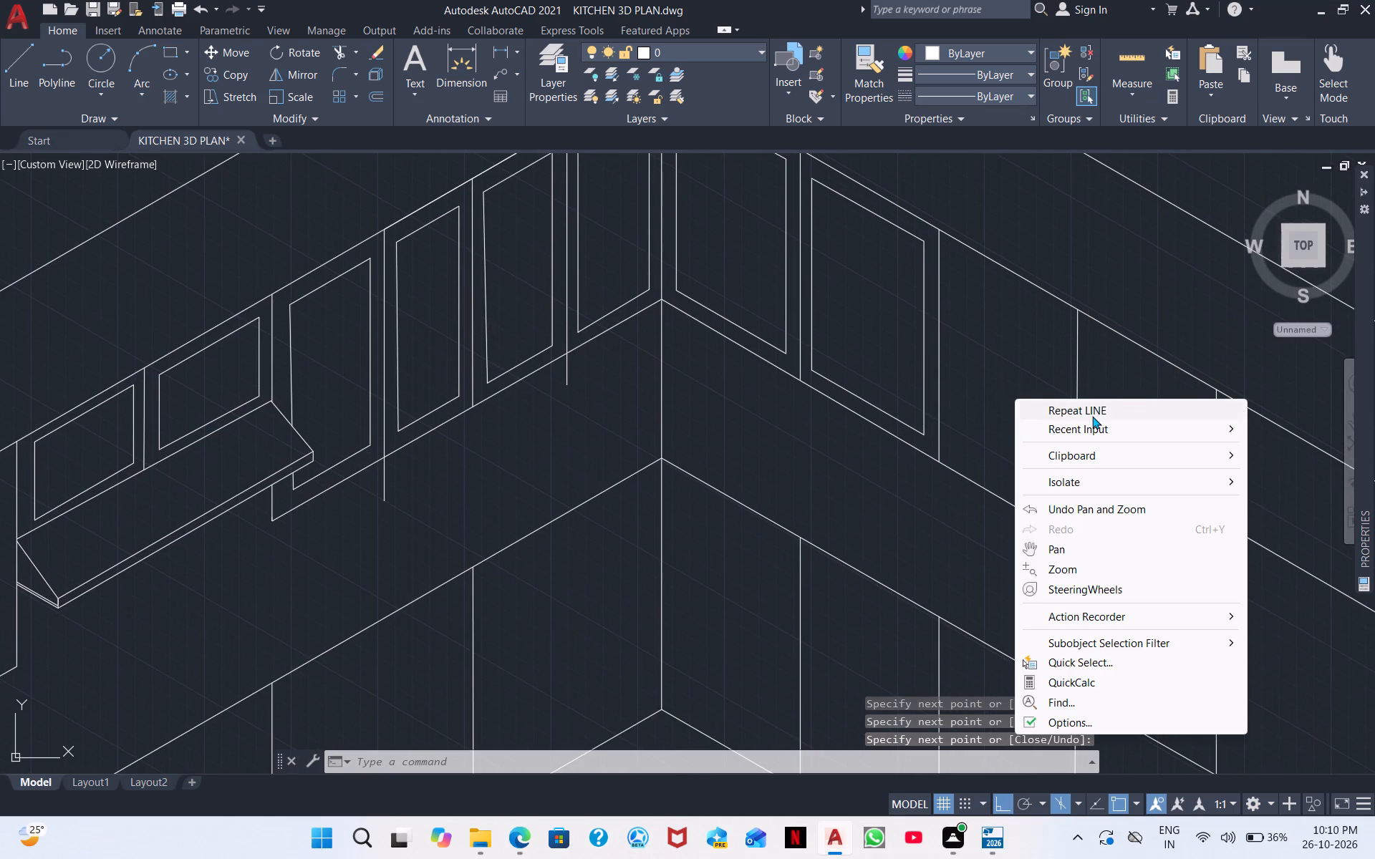
{"action": "left_click", "coordinate": [1093, 415]}
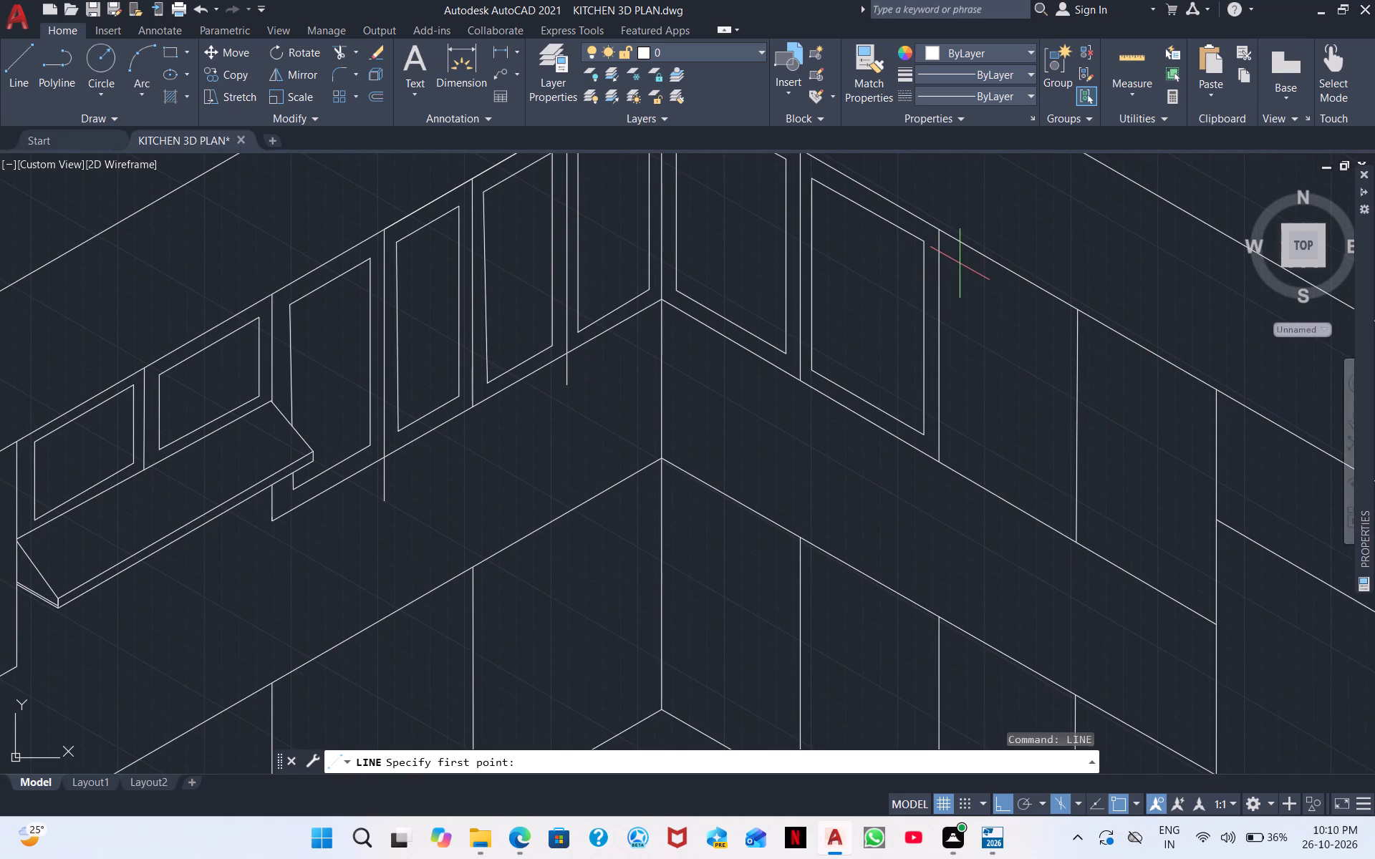
{"action": "left_click", "coordinate": [960, 263]}
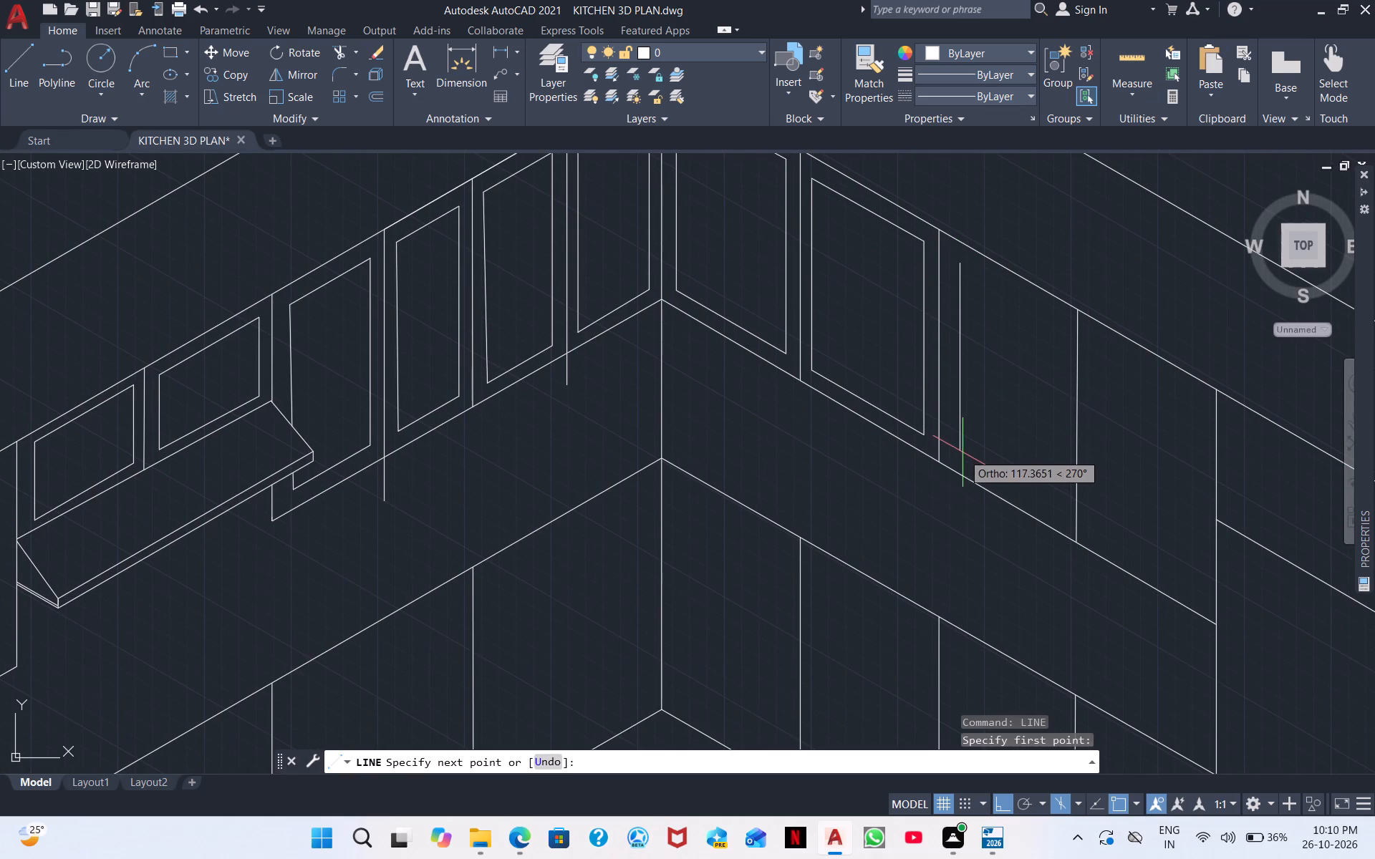
{"action": "left_click", "coordinate": [960, 452]}
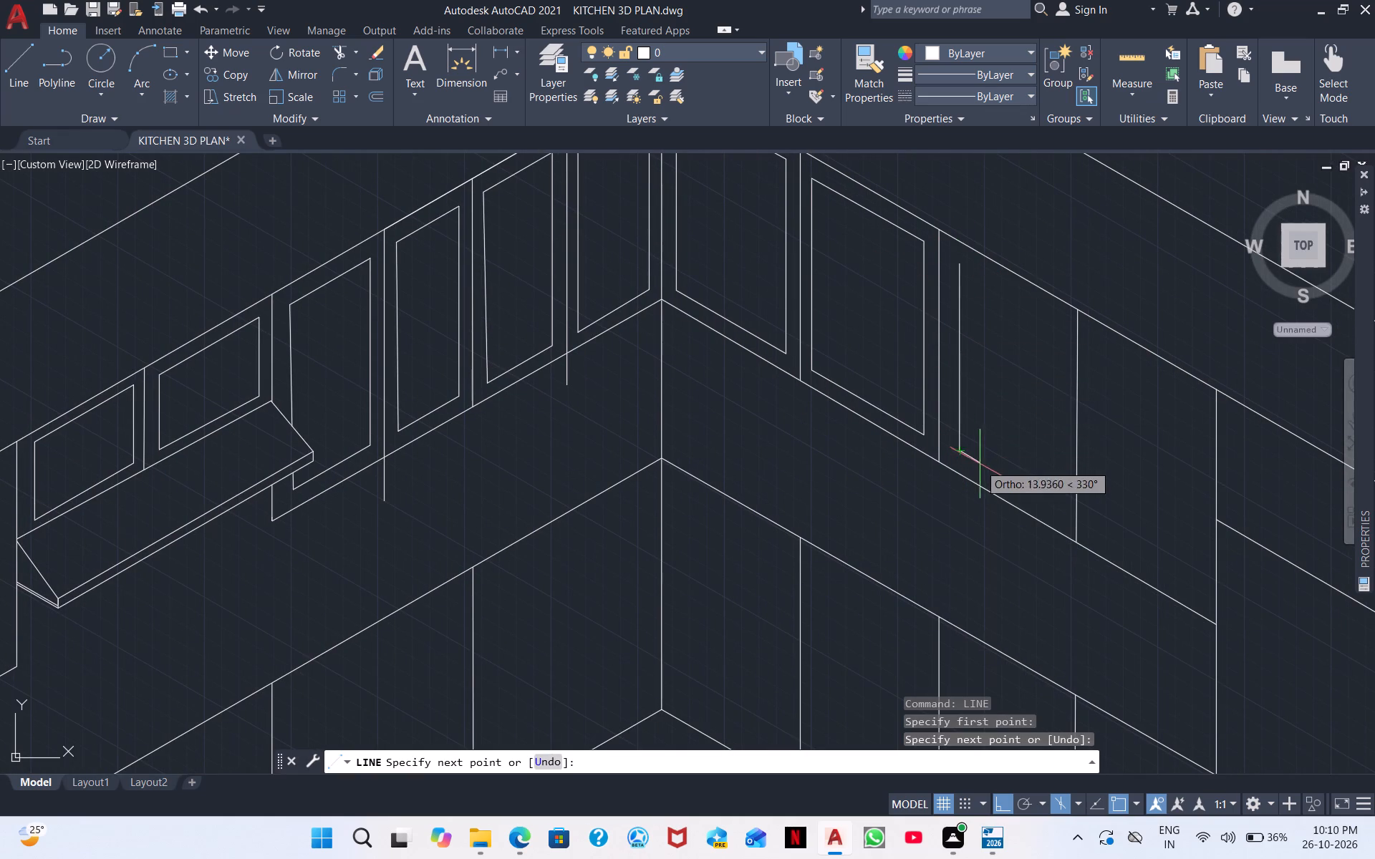
{"action": "left_click", "coordinate": [1059, 512]}
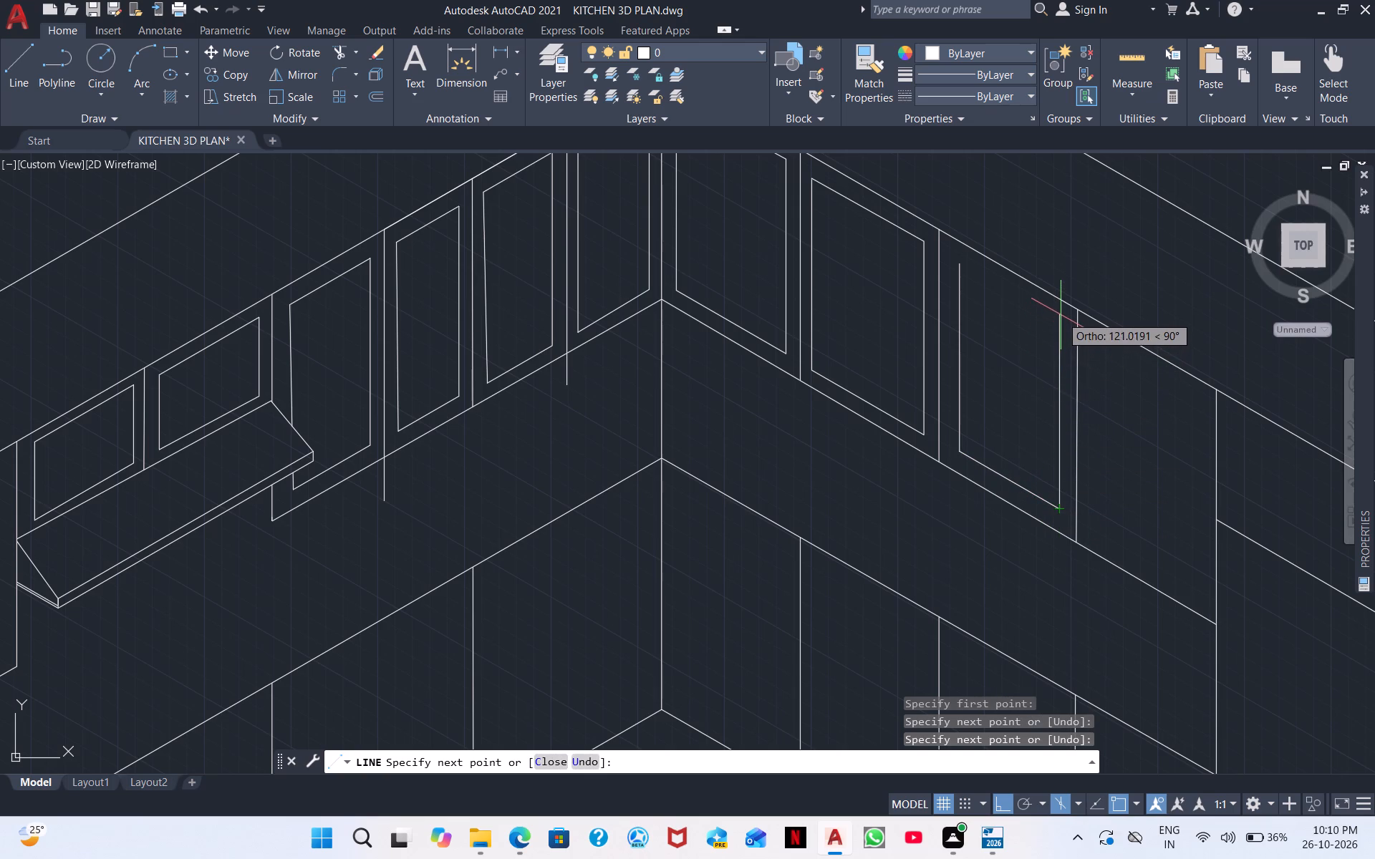
{"action": "left_click", "coordinate": [1057, 323]}
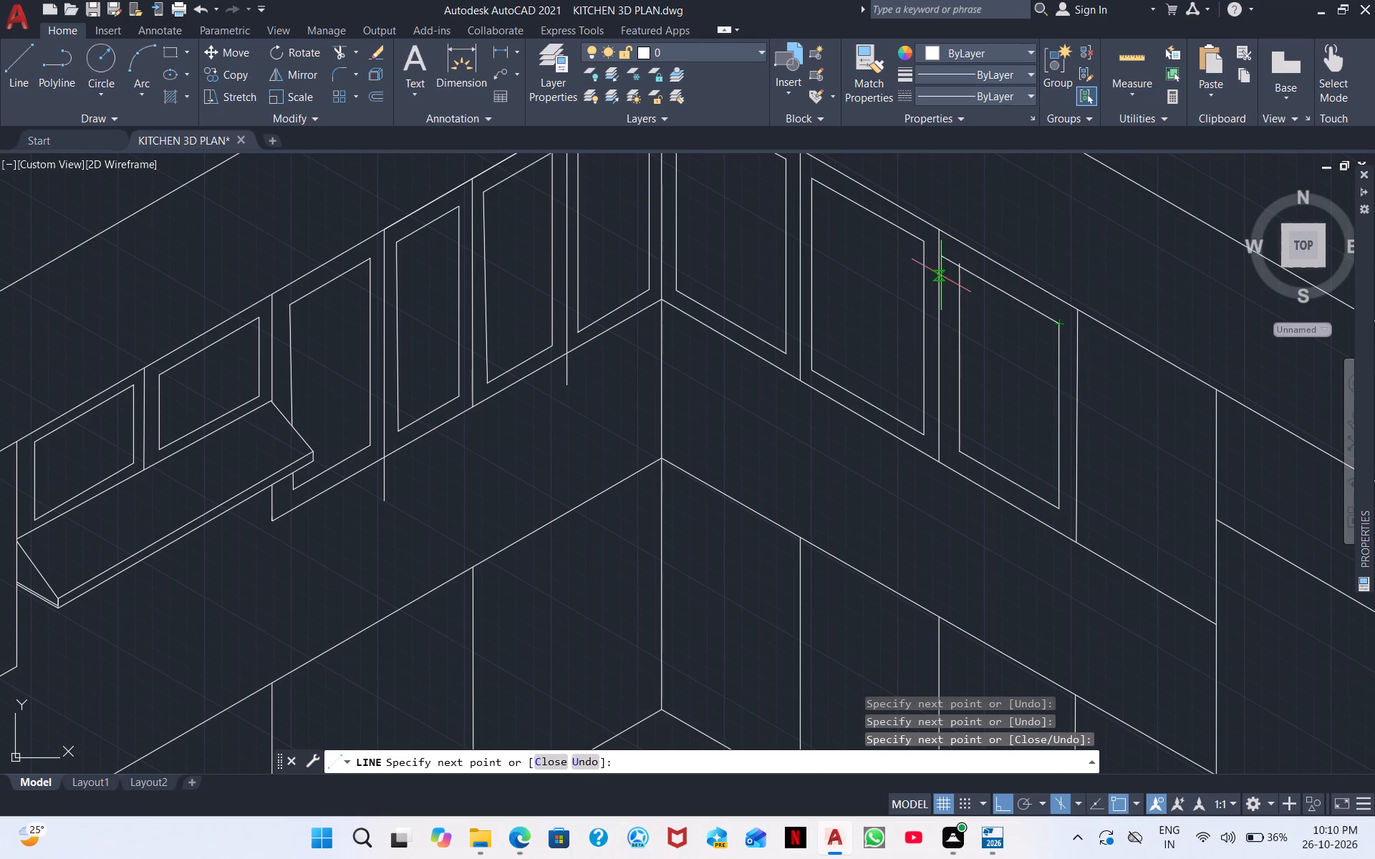
{"action": "left_click", "coordinate": [959, 269]}
{"action": "right_click_drag", "start_coordinate": [984, 357], "coordinate": [980, 380]}
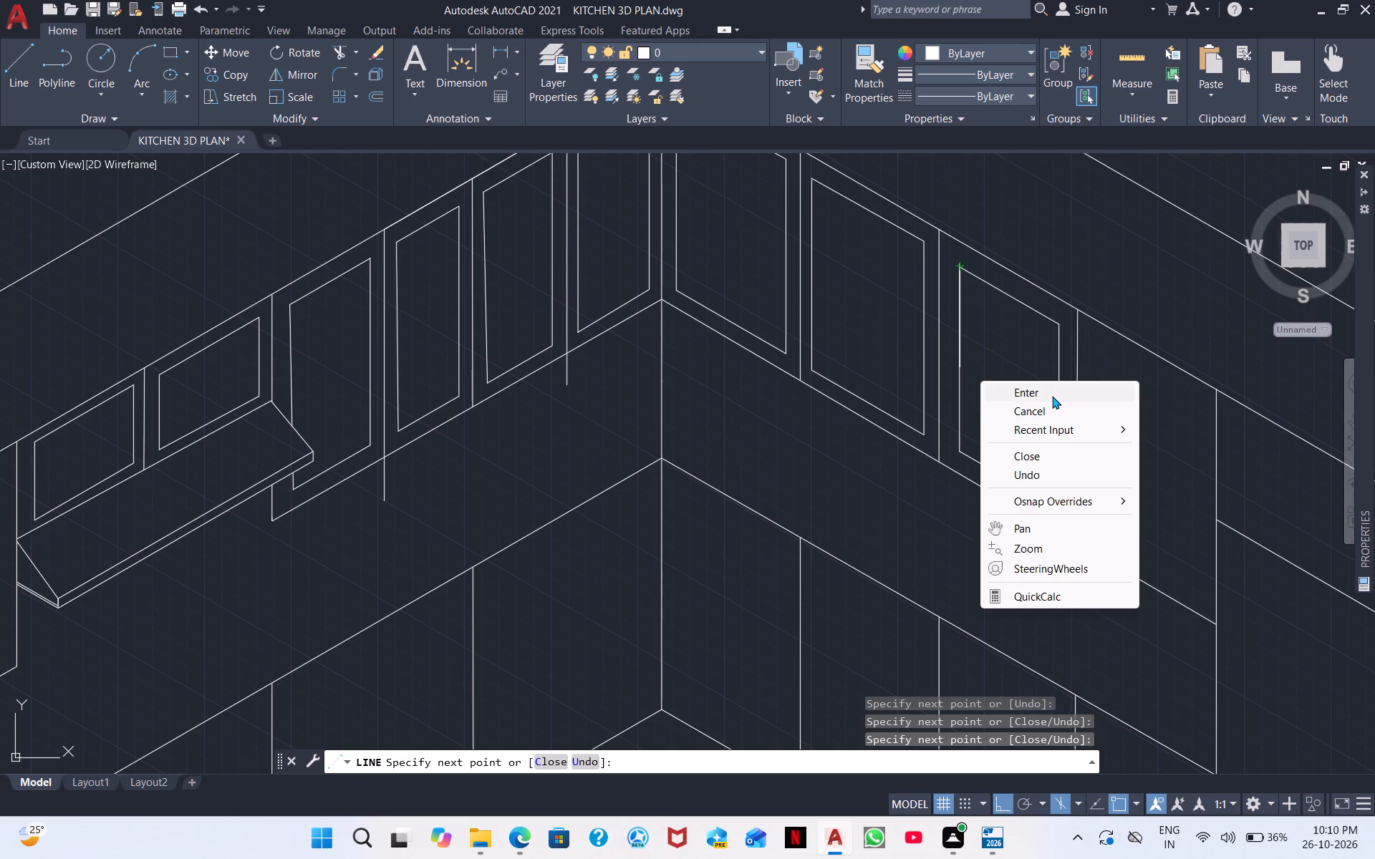
{"action": "left_click", "coordinate": [1051, 394]}
Draw an inset door panel outline, about 73 by 120, in the fourth upper cabinet, running its top edge slightly past the corner-side edge.
{"action": "right_click", "coordinate": [1109, 440]}
{"action": "left_click", "coordinate": [1169, 450]}
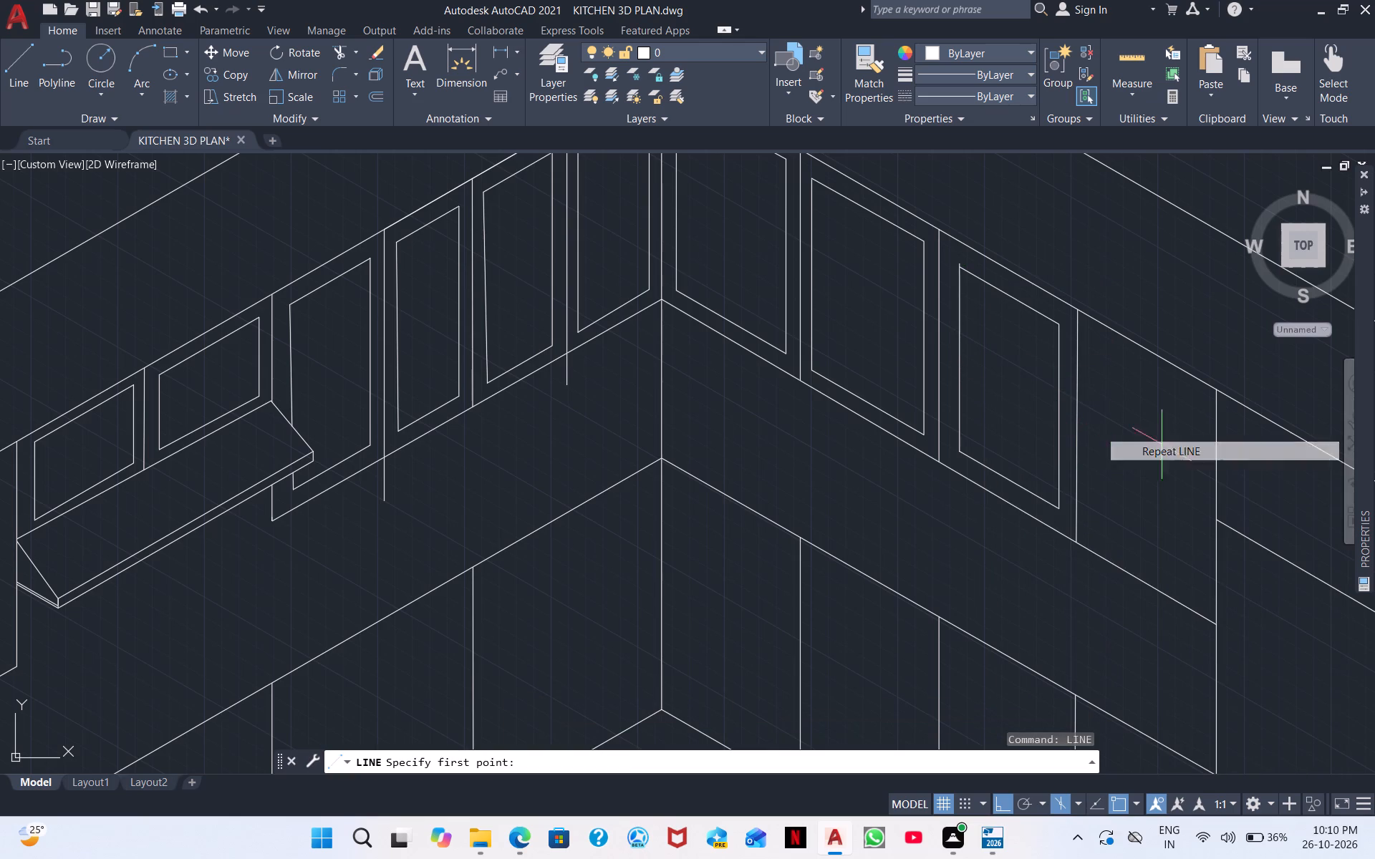
{"action": "left_click_drag", "start_coordinate": [1098, 340], "coordinate": [1098, 359]}
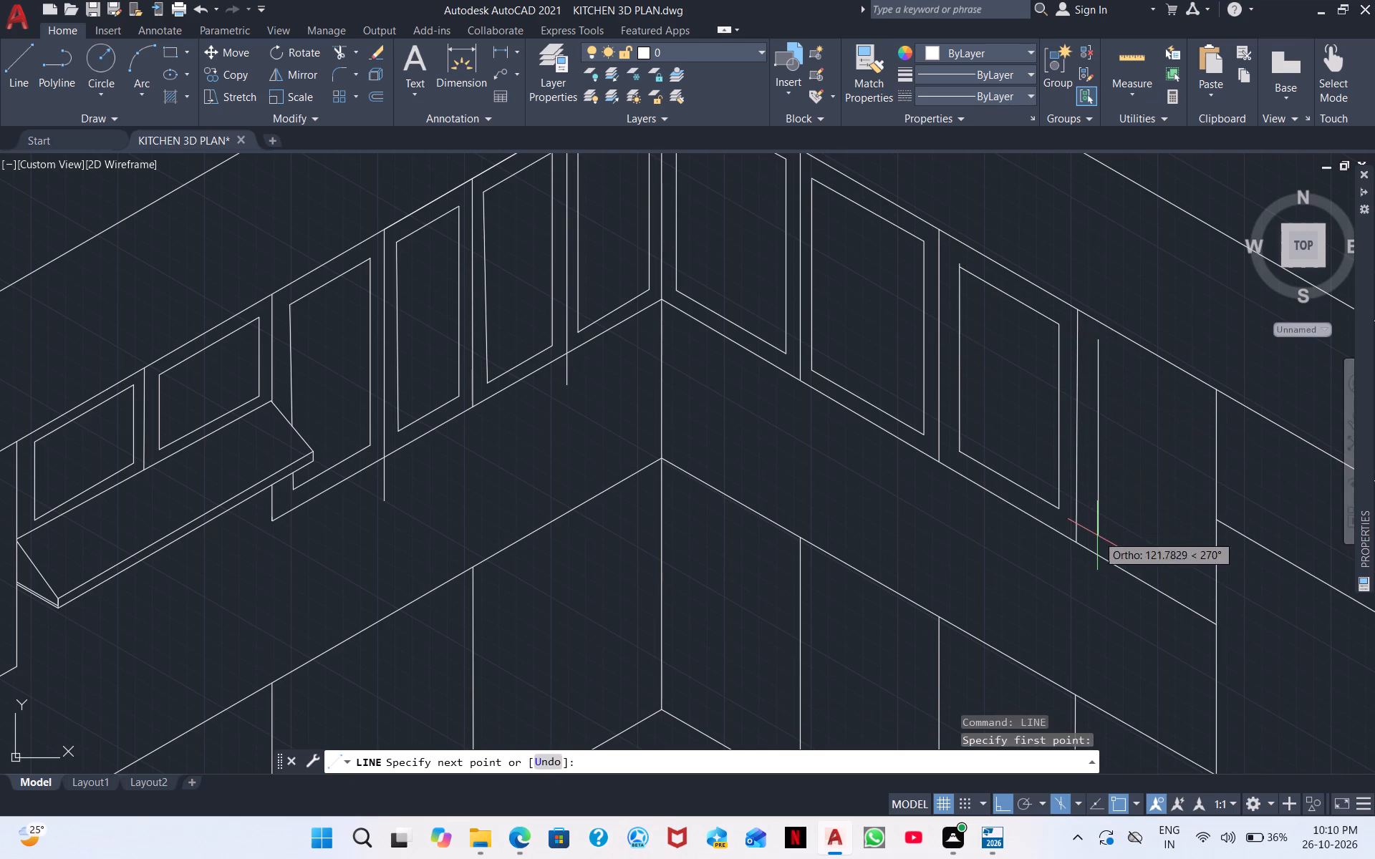
{"action": "left_click", "coordinate": [1097, 537]}
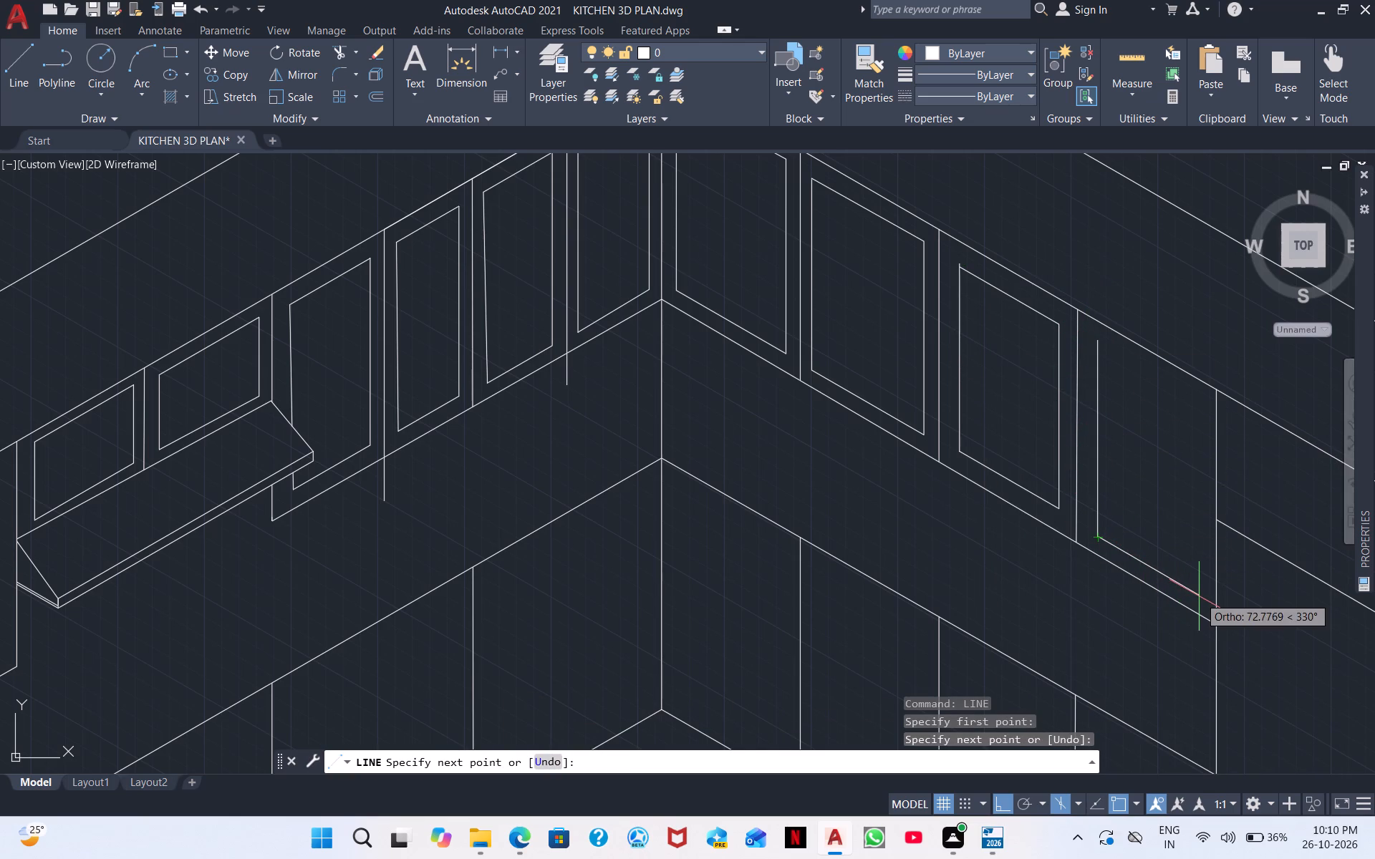
{"action": "left_click", "coordinate": [1200, 596]}
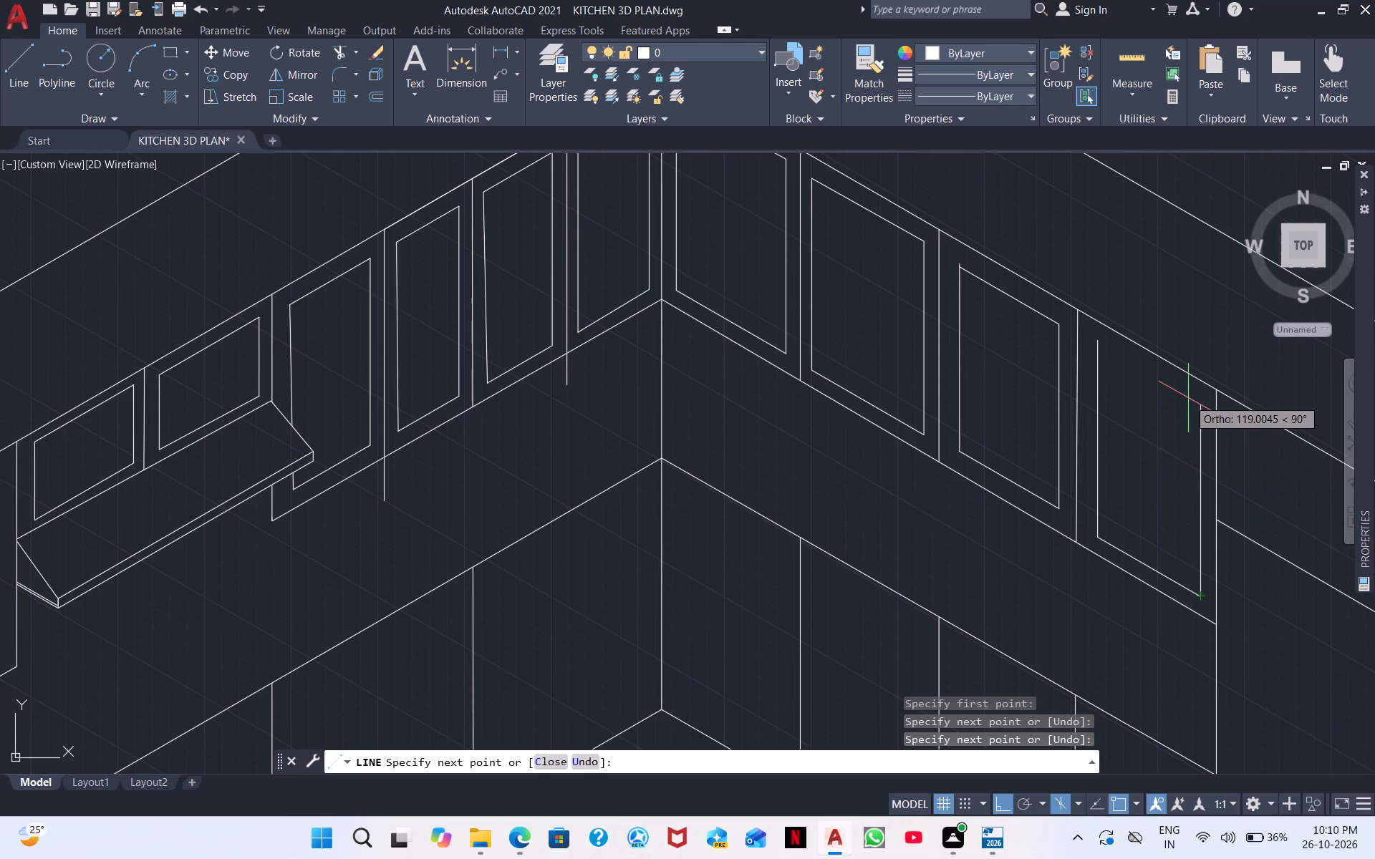
{"action": "left_click", "coordinate": [1188, 397]}
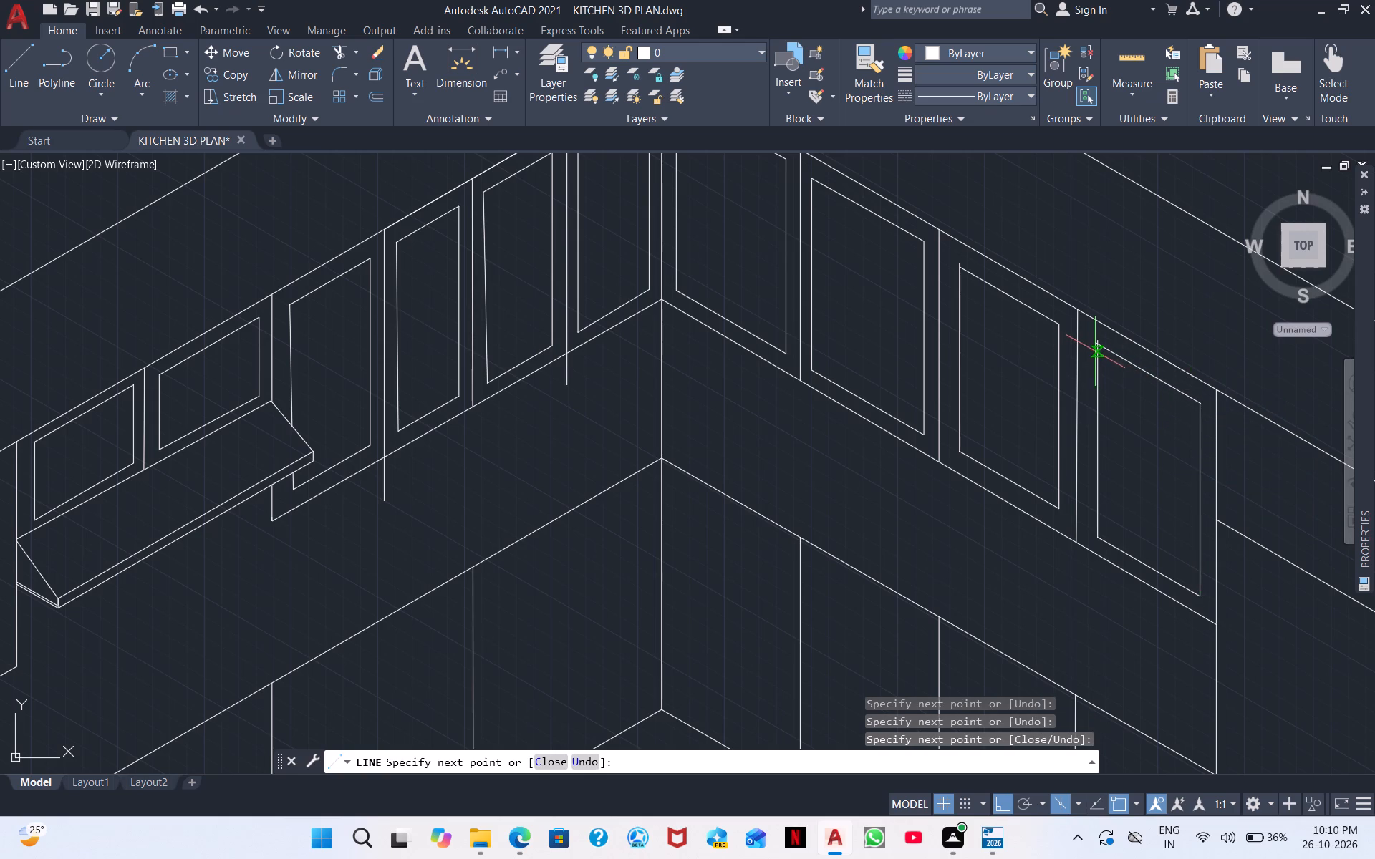
{"action": "scroll", "coordinate": [1094, 356], "scroll_direction": "up", "scroll_amount": 4}
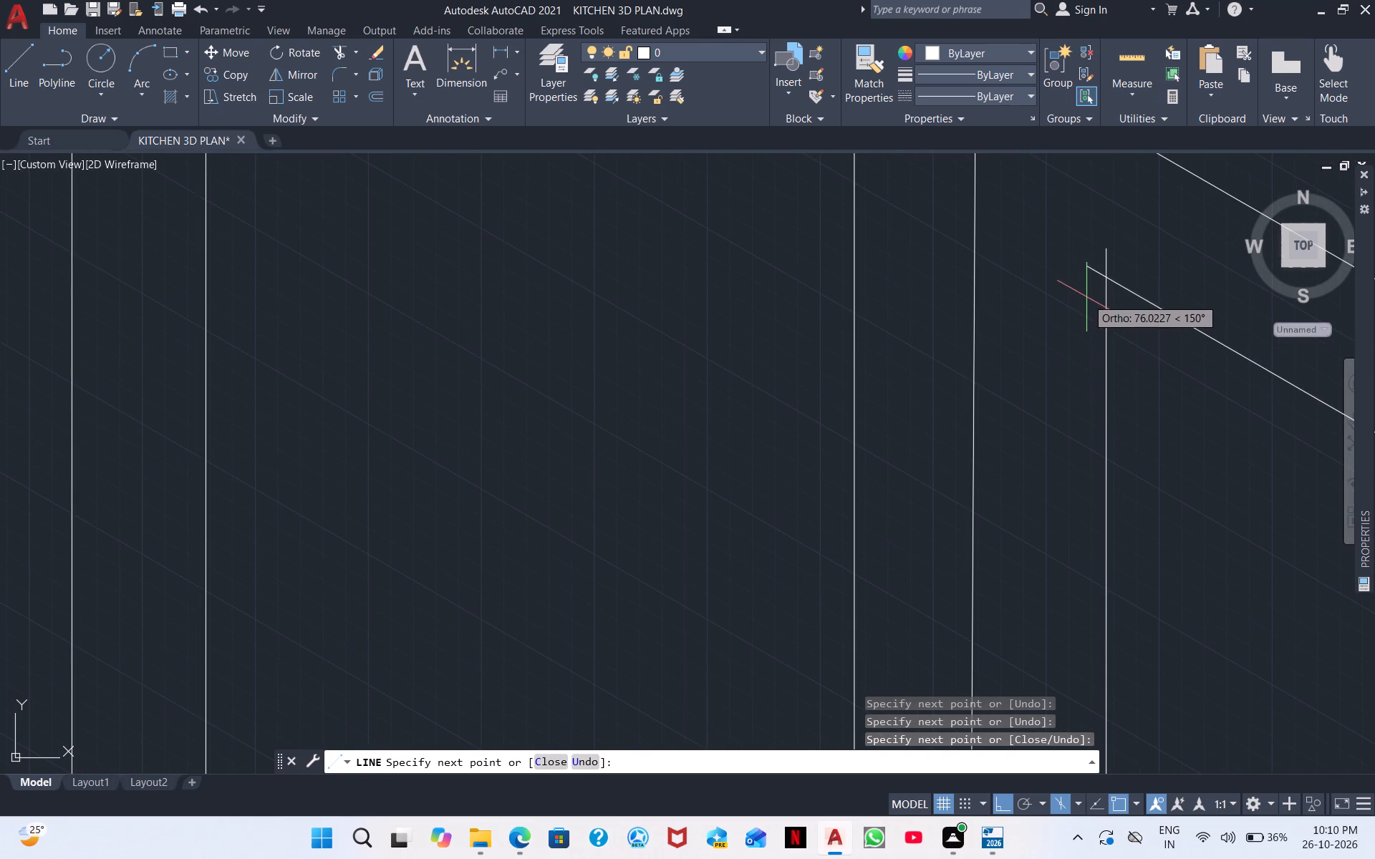
{"action": "left_click", "coordinate": [1077, 273]}
{"action": "key", "text": "Escape"}
{"action": "scroll", "coordinate": [1076, 307], "scroll_direction": "down", "scroll_amount": 1}
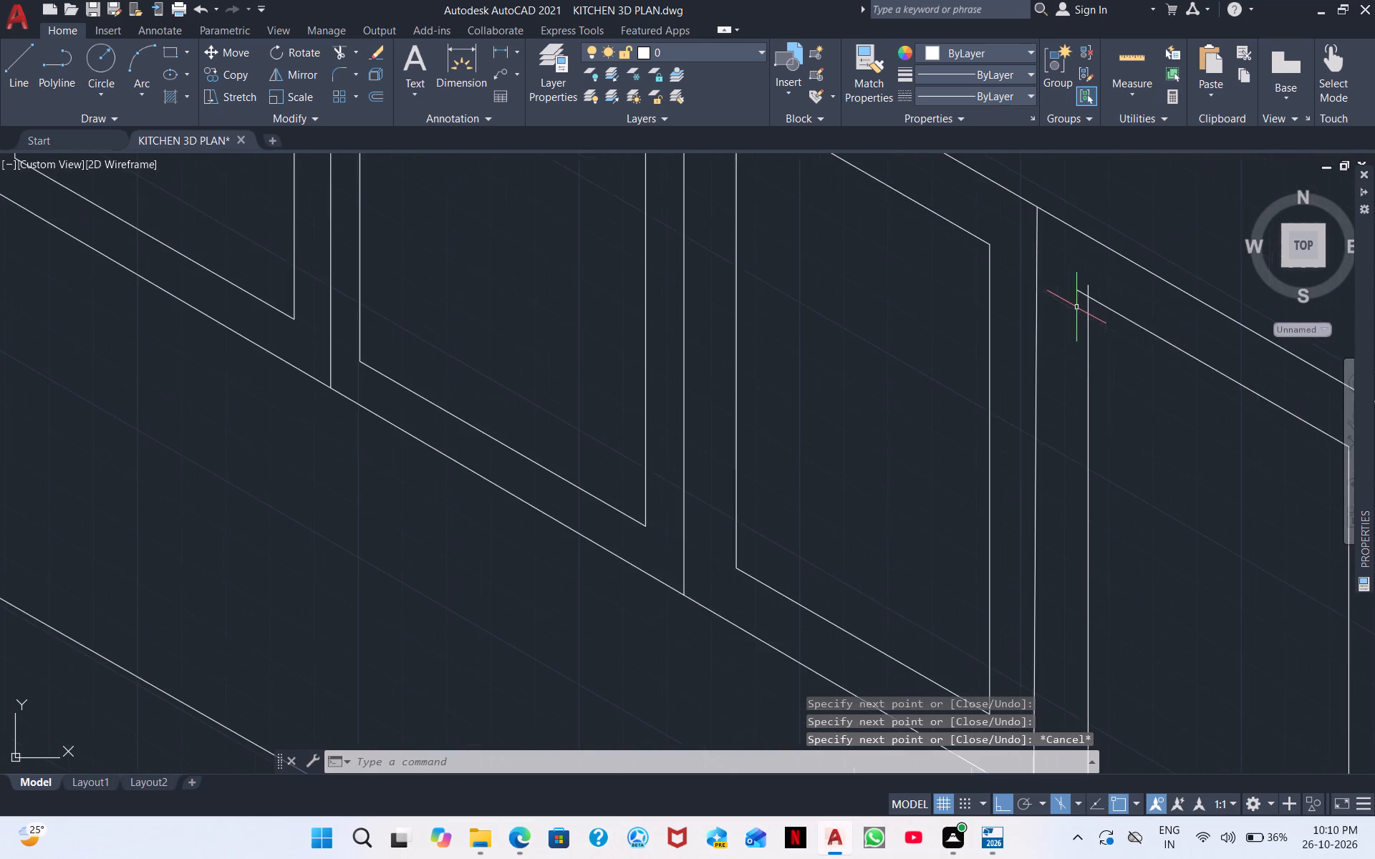
{"action": "scroll", "coordinate": [1076, 307], "scroll_direction": "down", "scroll_amount": 1}
{"action": "scroll", "coordinate": [1142, 443], "scroll_direction": "down", "scroll_amount": 2}
{"action": "middle_click_drag", "start_coordinate": [1162, 519], "coordinate": [954, 316]}
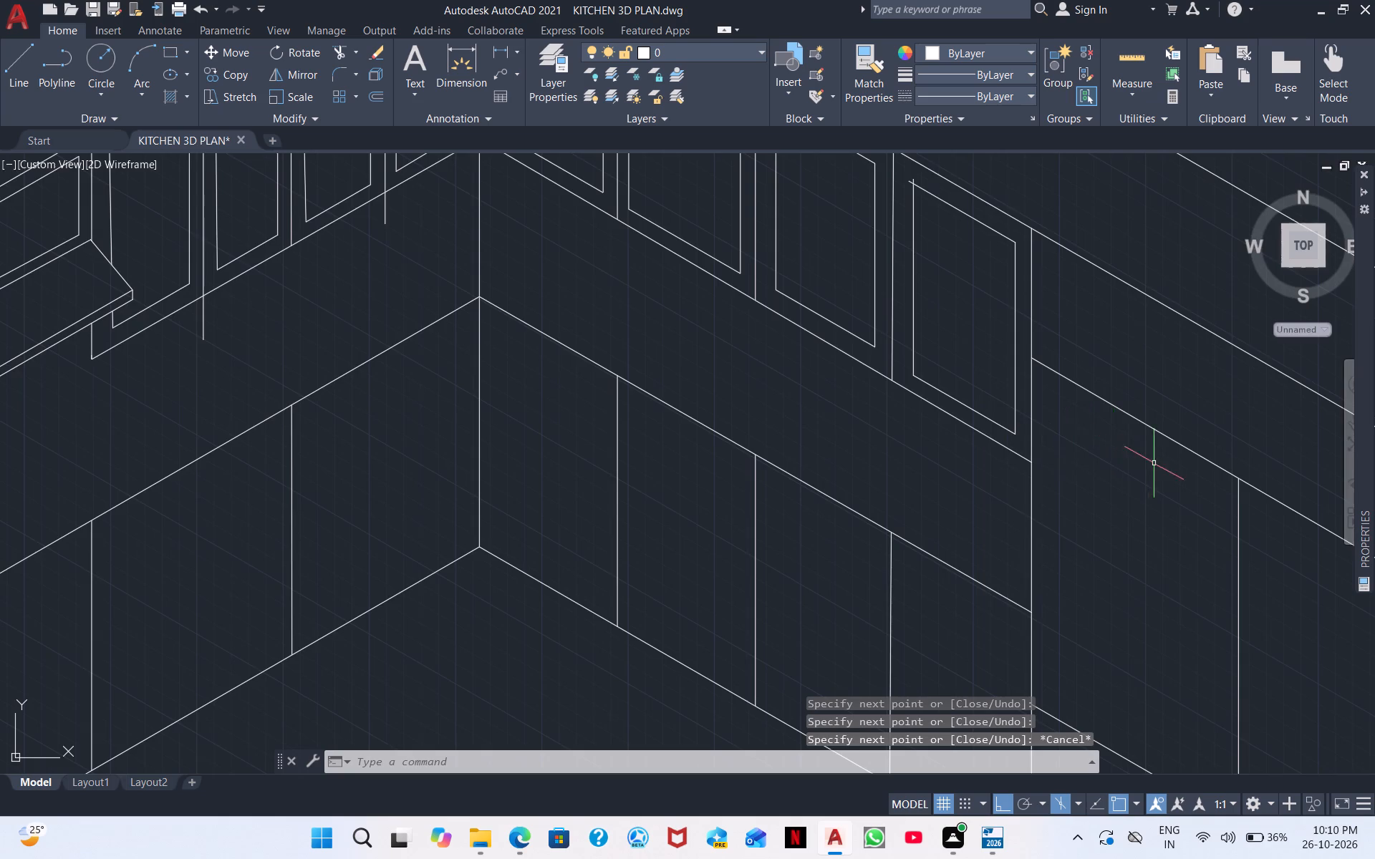
Move the upper horizontal line across the tall cabinet front straight down a short distance along the cabinet's corner-side vertical edge.
{"action": "middle_click_drag", "start_coordinate": [1153, 465], "coordinate": [1038, 271]}
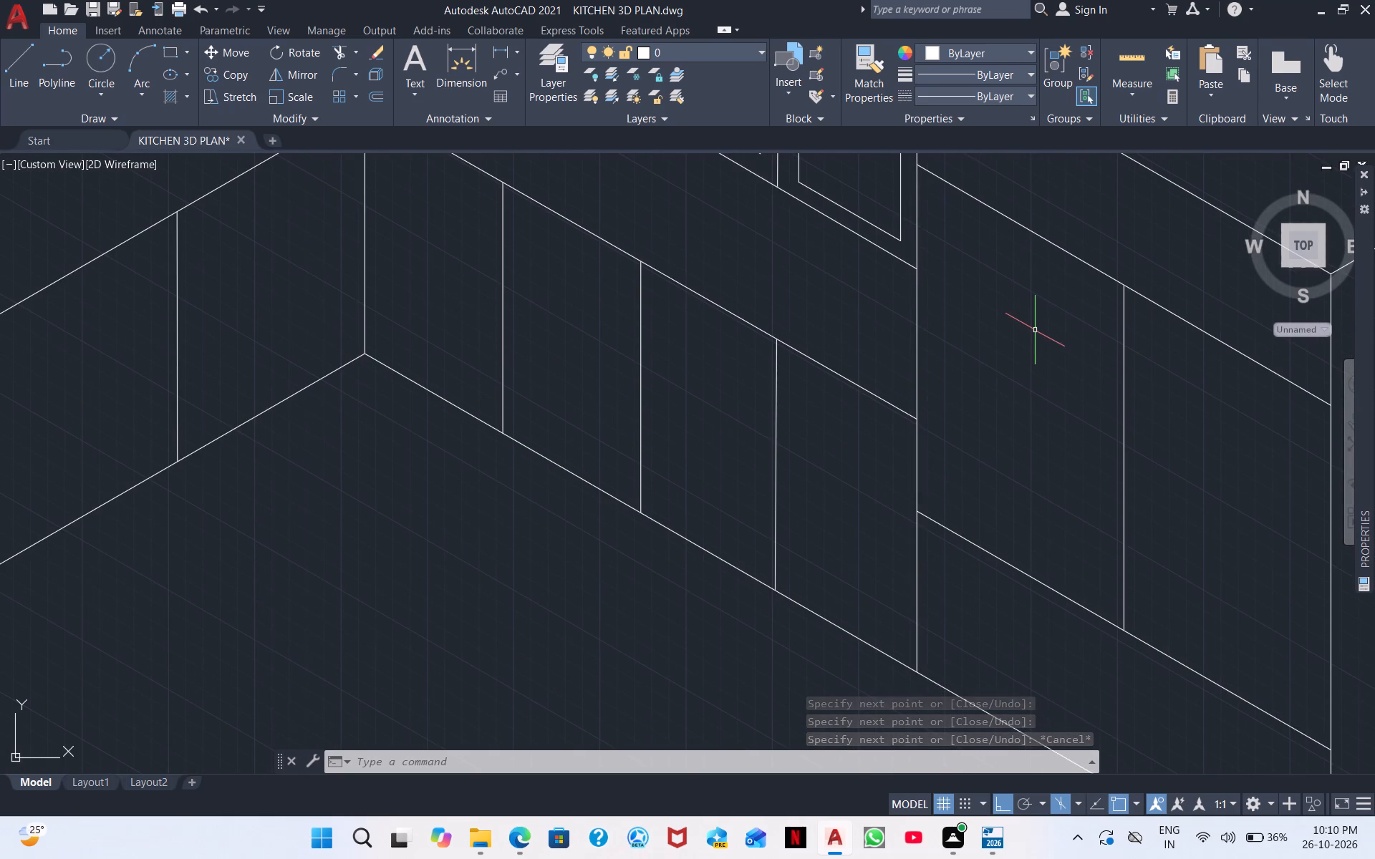
{"action": "scroll", "coordinate": [1037, 321], "scroll_direction": "down", "scroll_amount": 1}
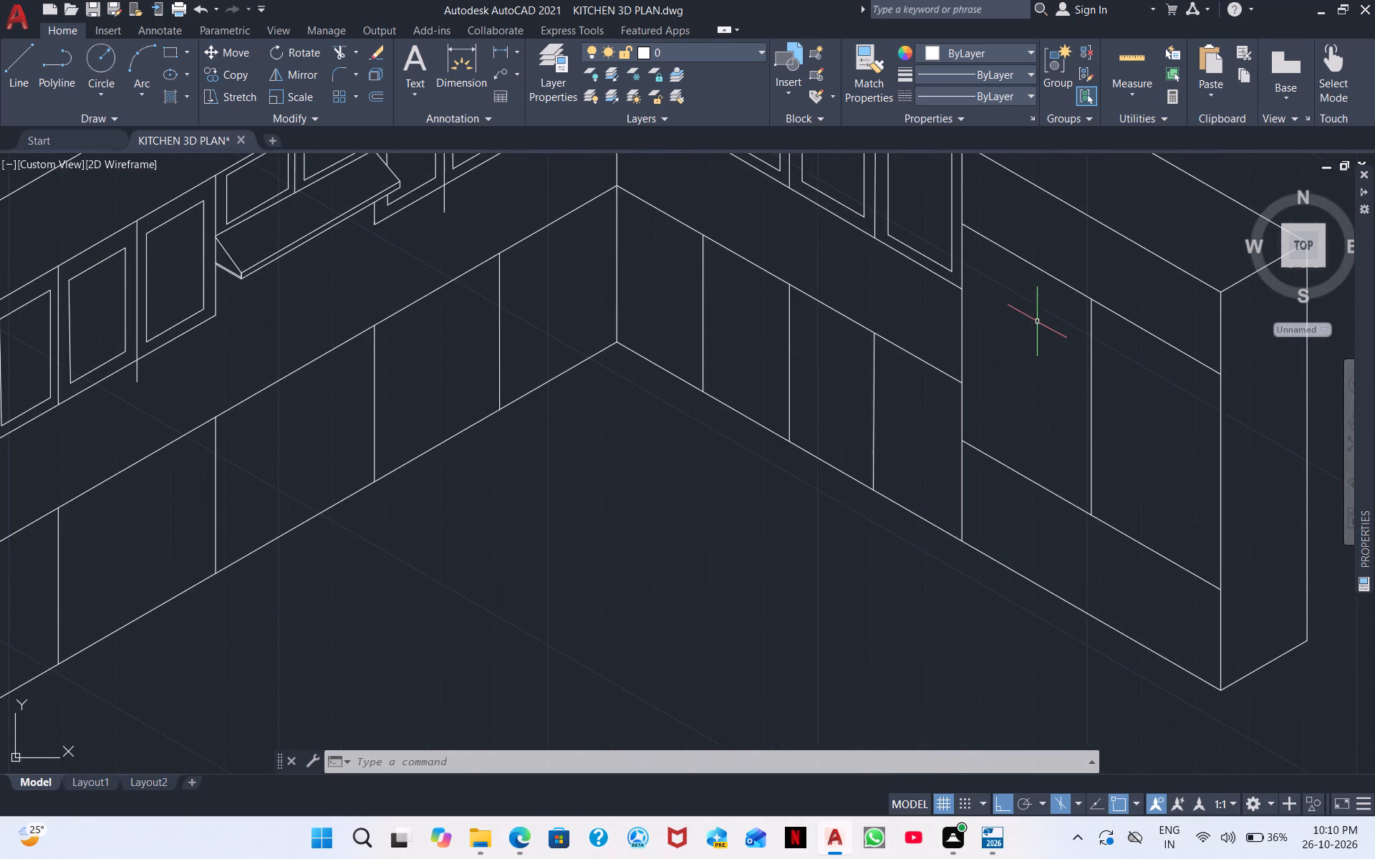
{"action": "middle_click_drag", "start_coordinate": [1084, 278], "coordinate": [1076, 404]}
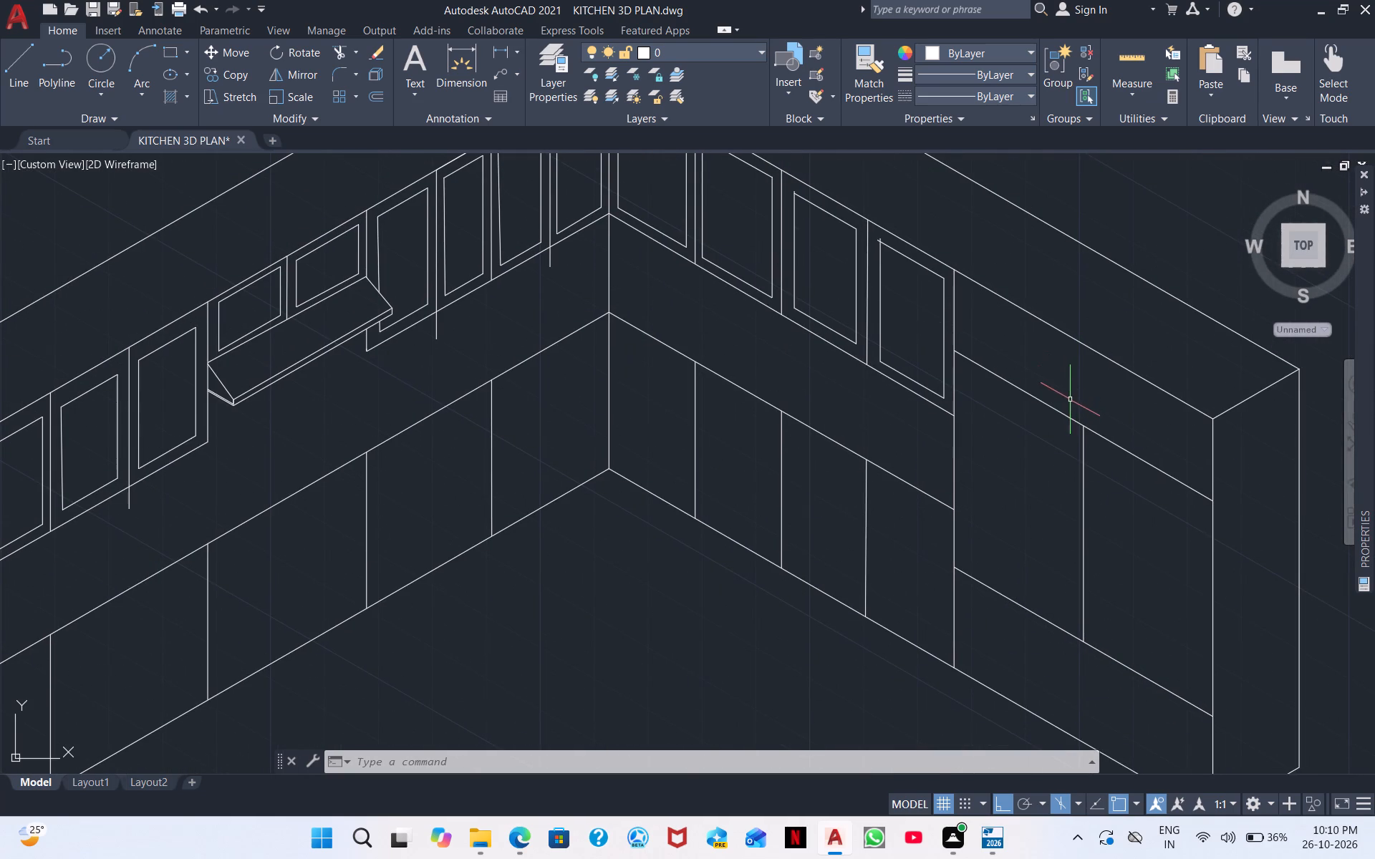
{"action": "left_click", "coordinate": [1061, 412]}
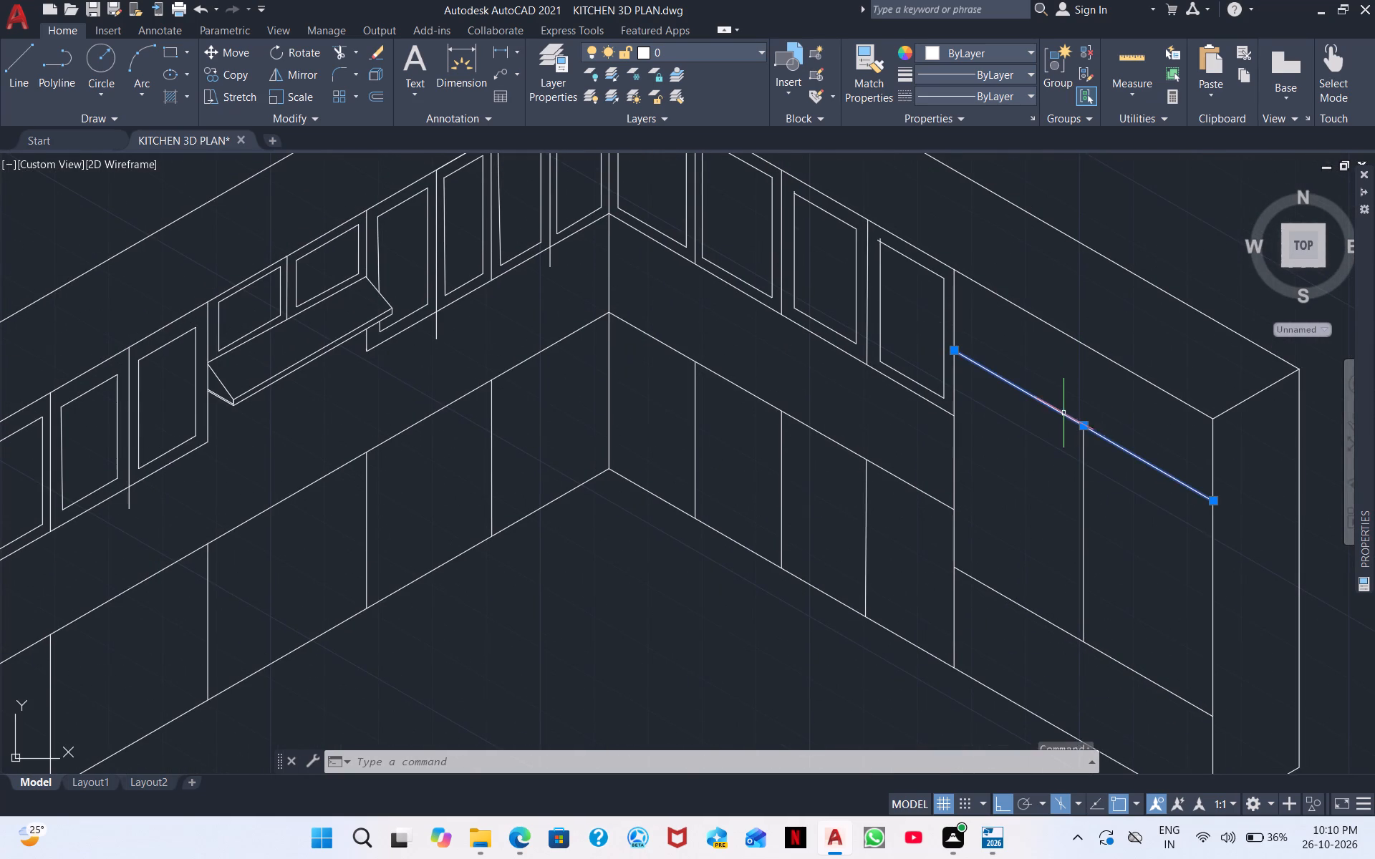
{"action": "right_click", "coordinate": [1118, 498]}
{"action": "left_click", "coordinate": [1168, 183]}
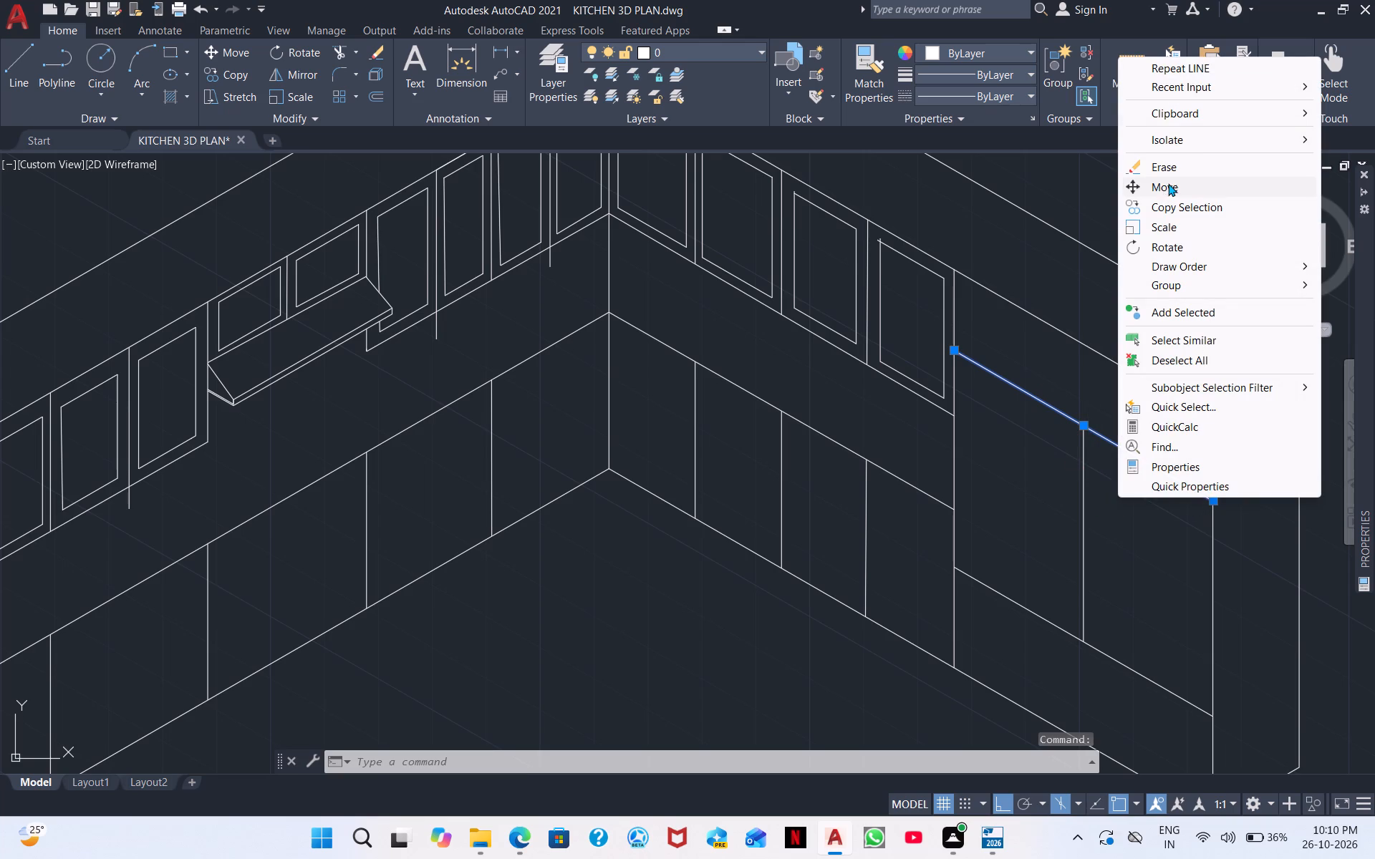
{"action": "scroll", "coordinate": [983, 361], "scroll_direction": "up", "scroll_amount": 3}
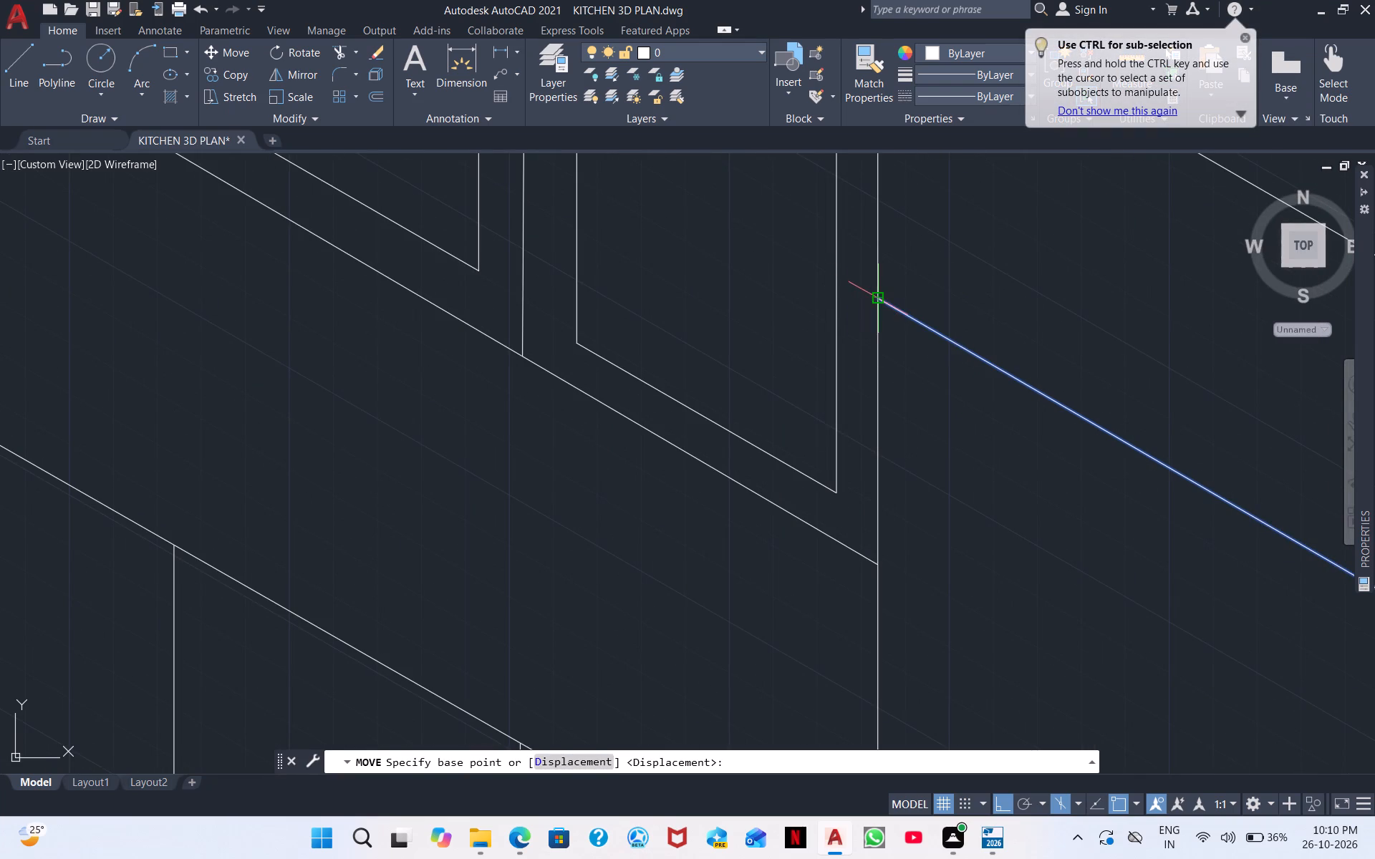
{"action": "left_click", "coordinate": [873, 296]}
{"action": "left_click", "coordinate": [877, 401]}
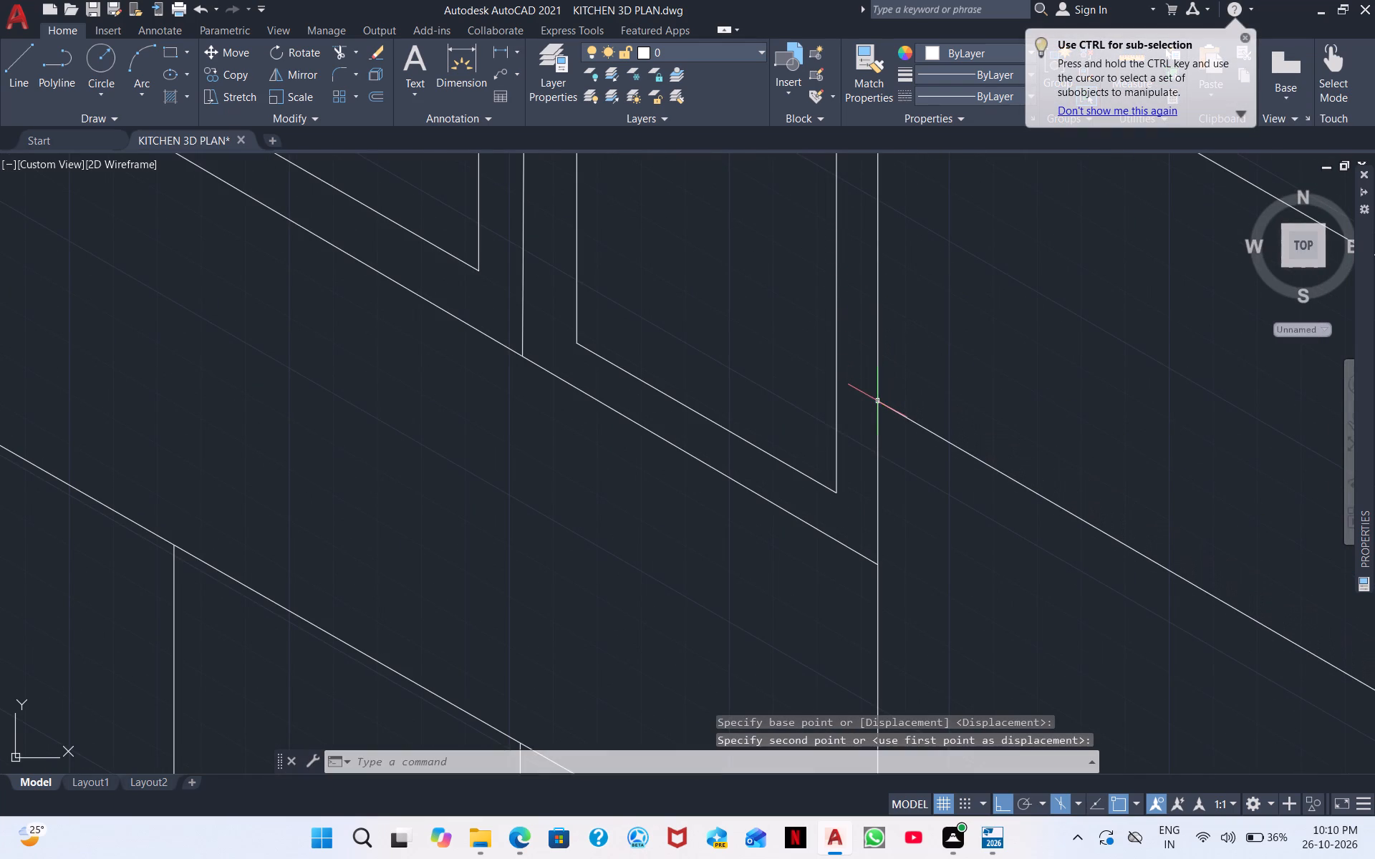
{"action": "scroll", "coordinate": [913, 372], "scroll_direction": "down", "scroll_amount": 2}
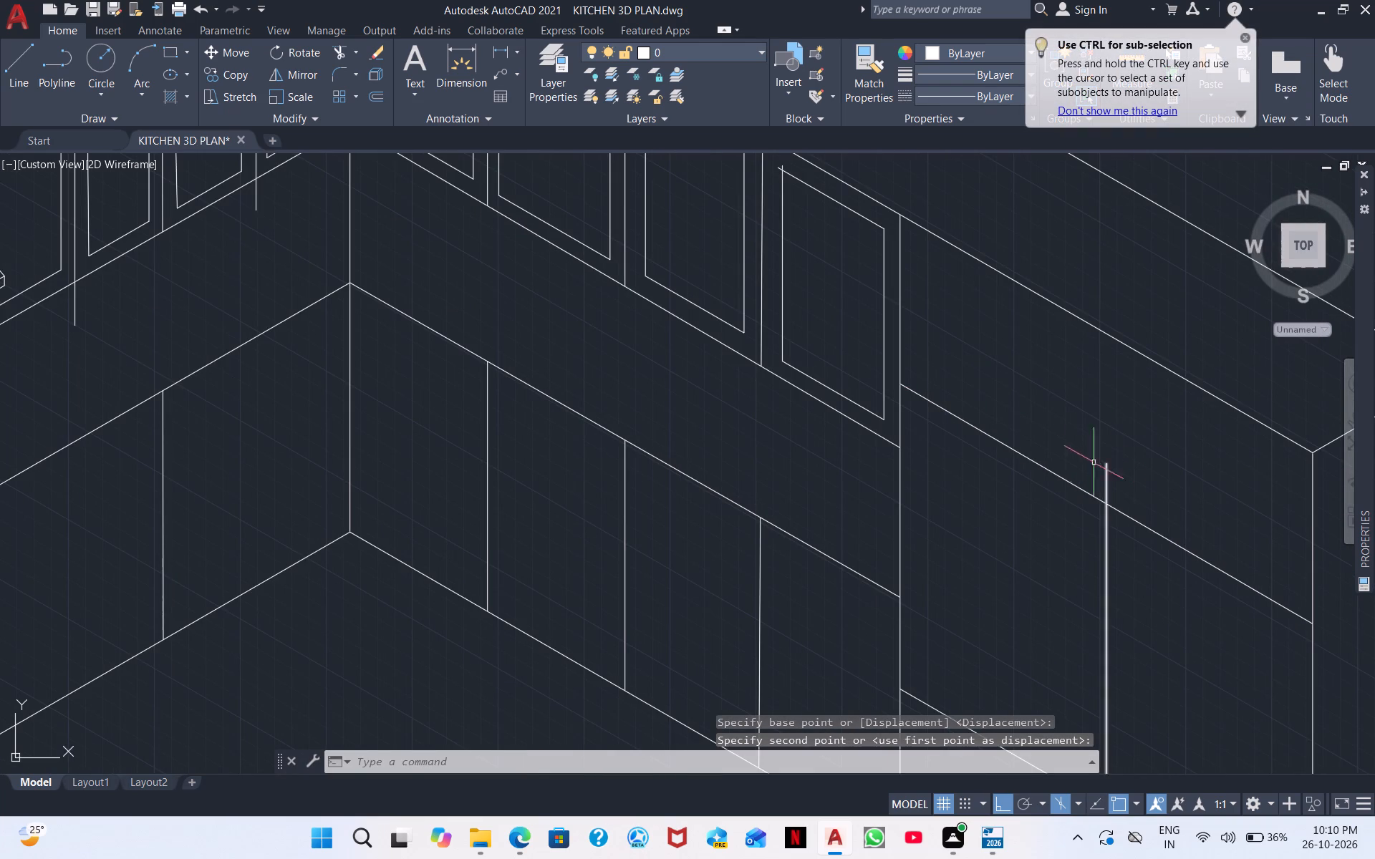
Extend the tall cabinet's vertical centre divider up to the cabinet's top edge.
{"action": "left_click", "coordinate": [342, 54]}
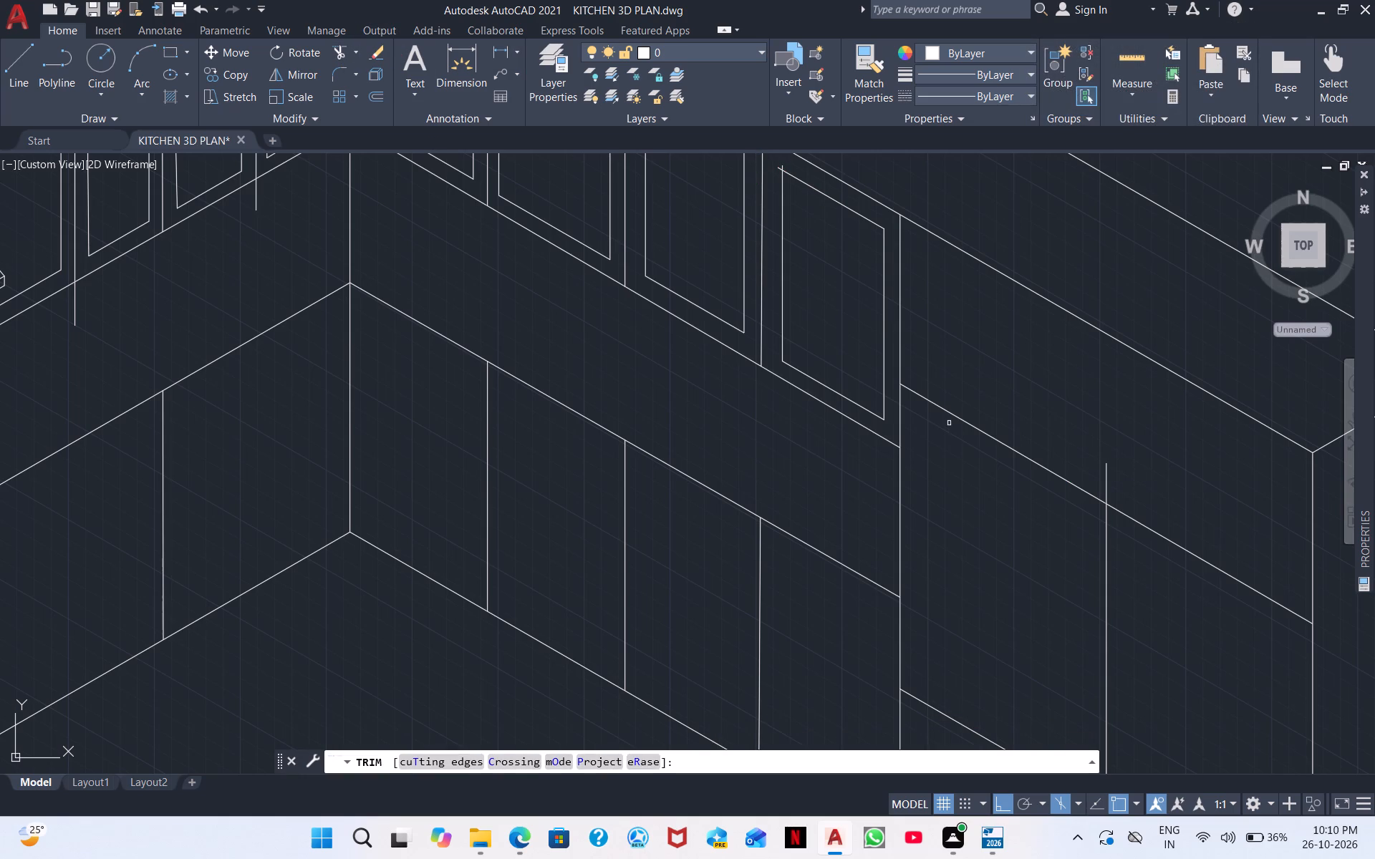
{"action": "key", "text": "Escape"}
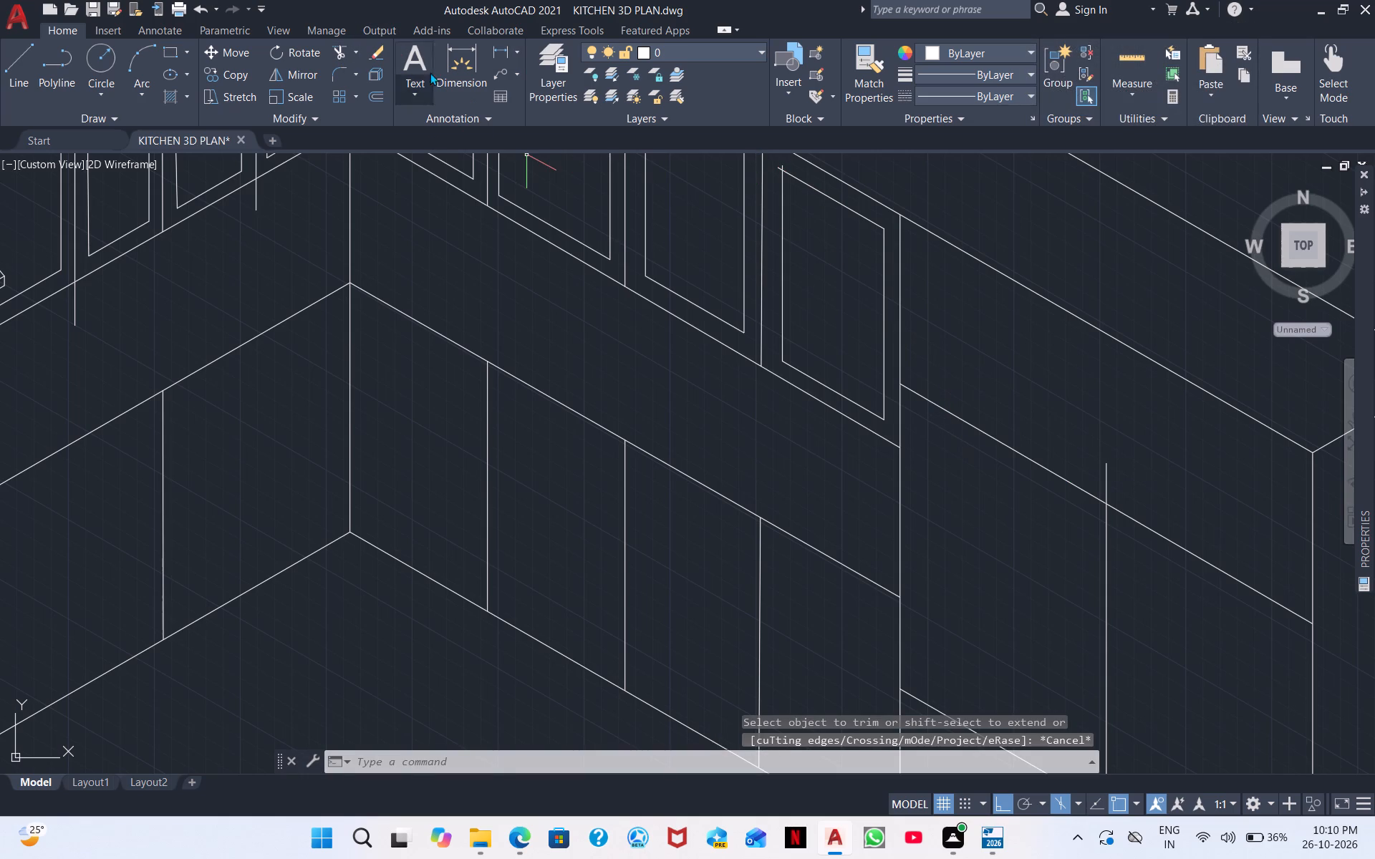
{"action": "left_click", "coordinate": [337, 52]}
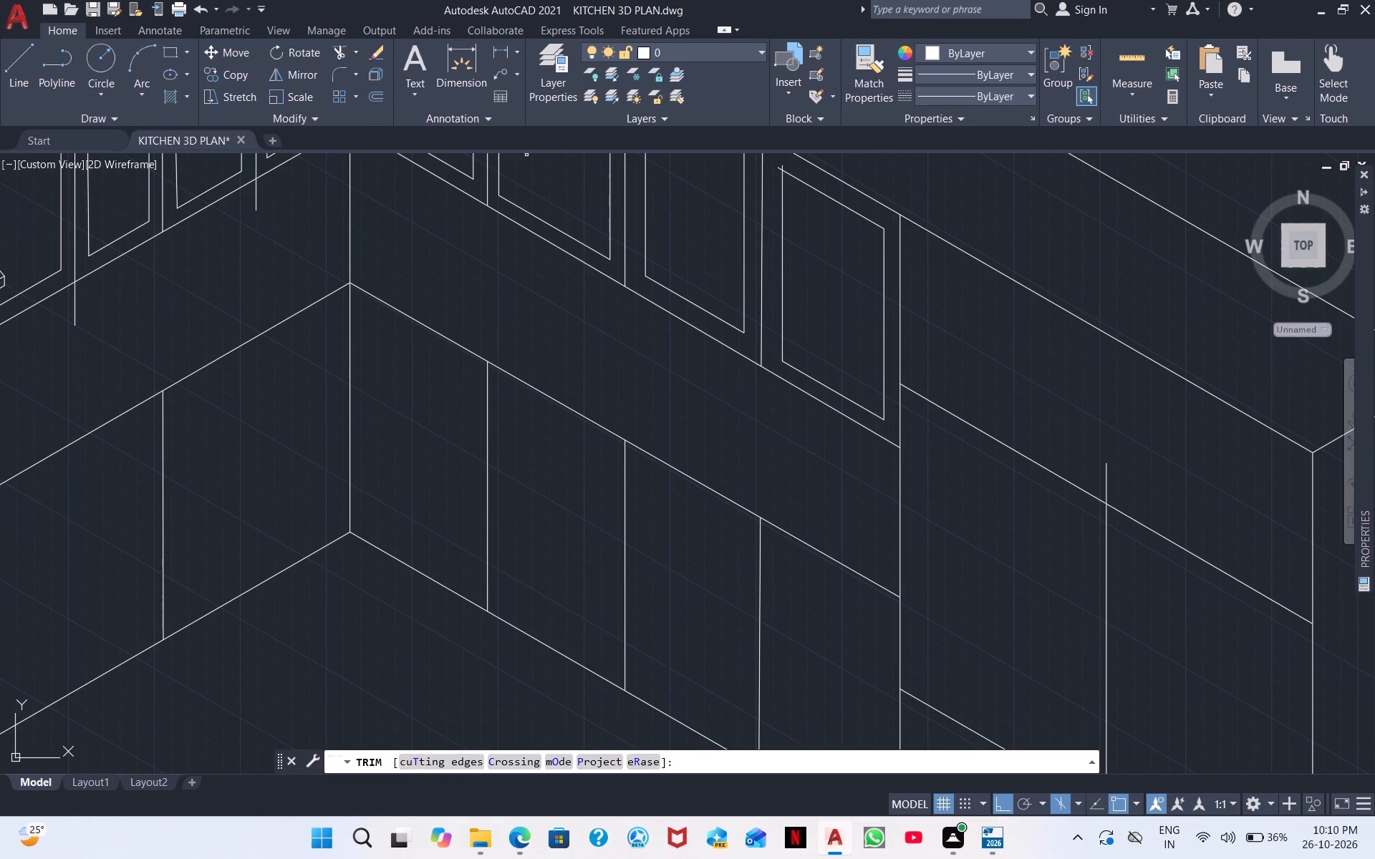
{"action": "left_click", "coordinate": [1104, 480], "text": "shift"}
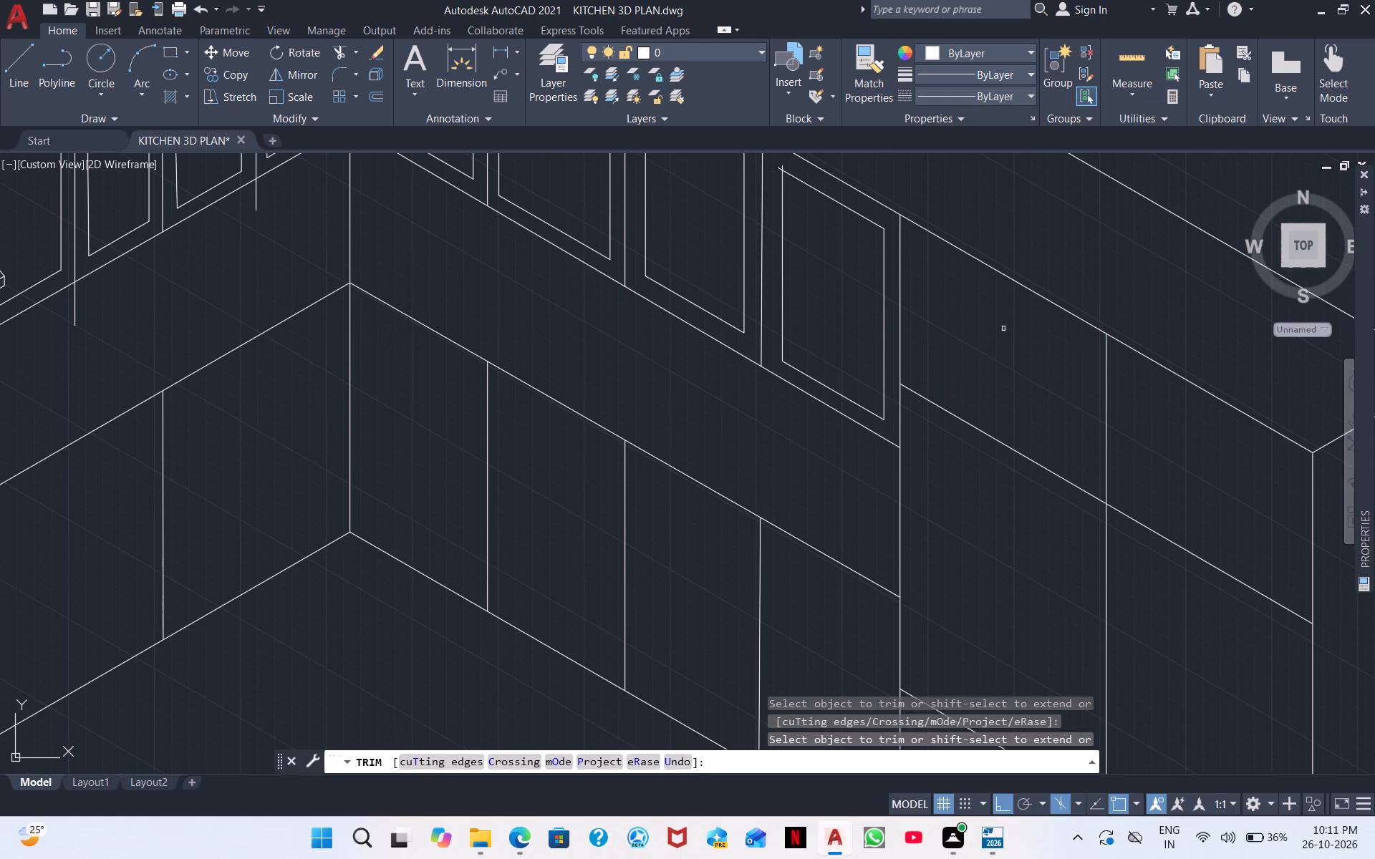
{"action": "right_click", "coordinate": [1003, 329]}
{"action": "left_click", "coordinate": [1064, 353]}
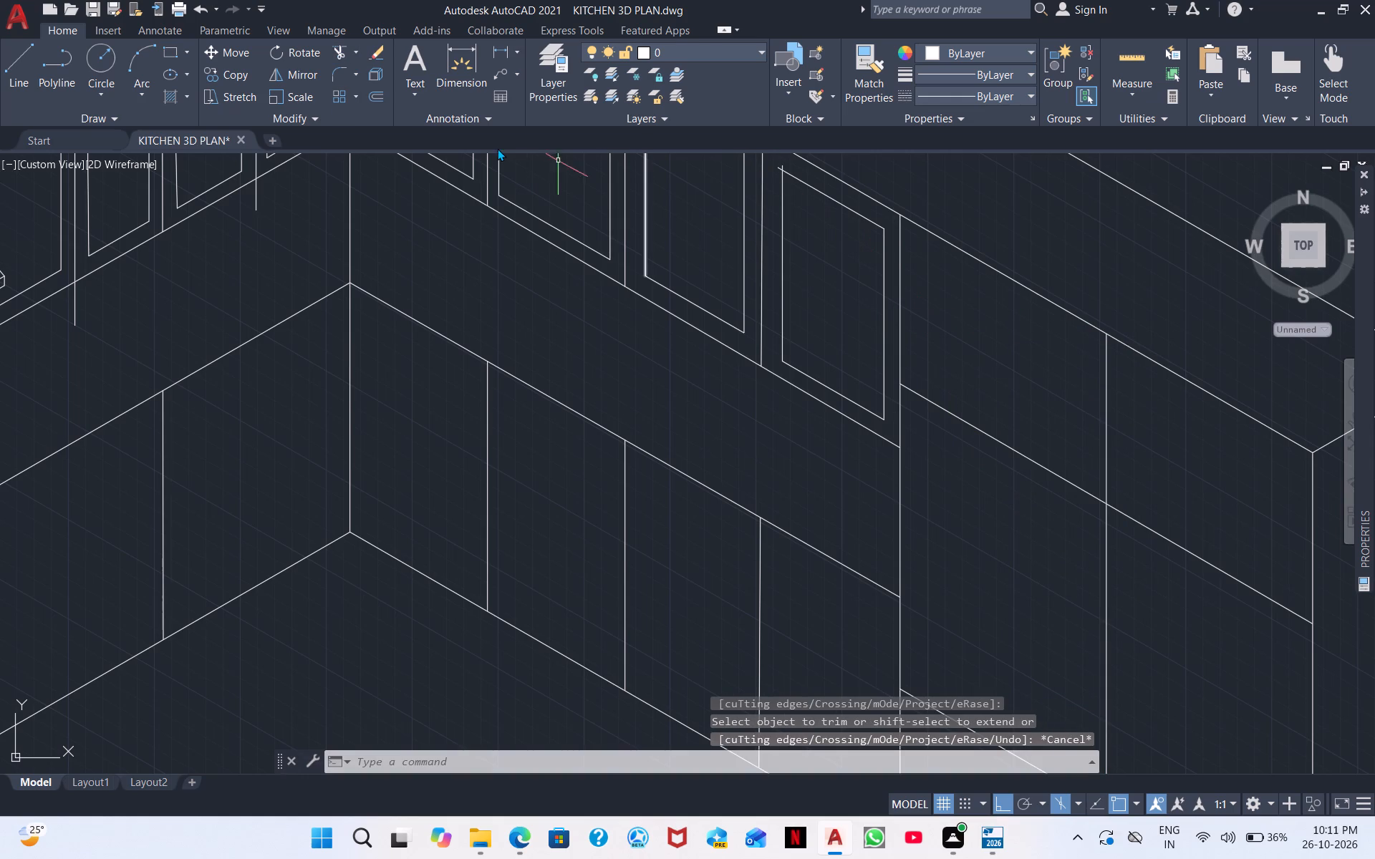
Draw an inset door panel outline, about 114 by 75, in the tall cabinet's top compartment nearest the room corner.
{"action": "left_click", "coordinate": [25, 63]}
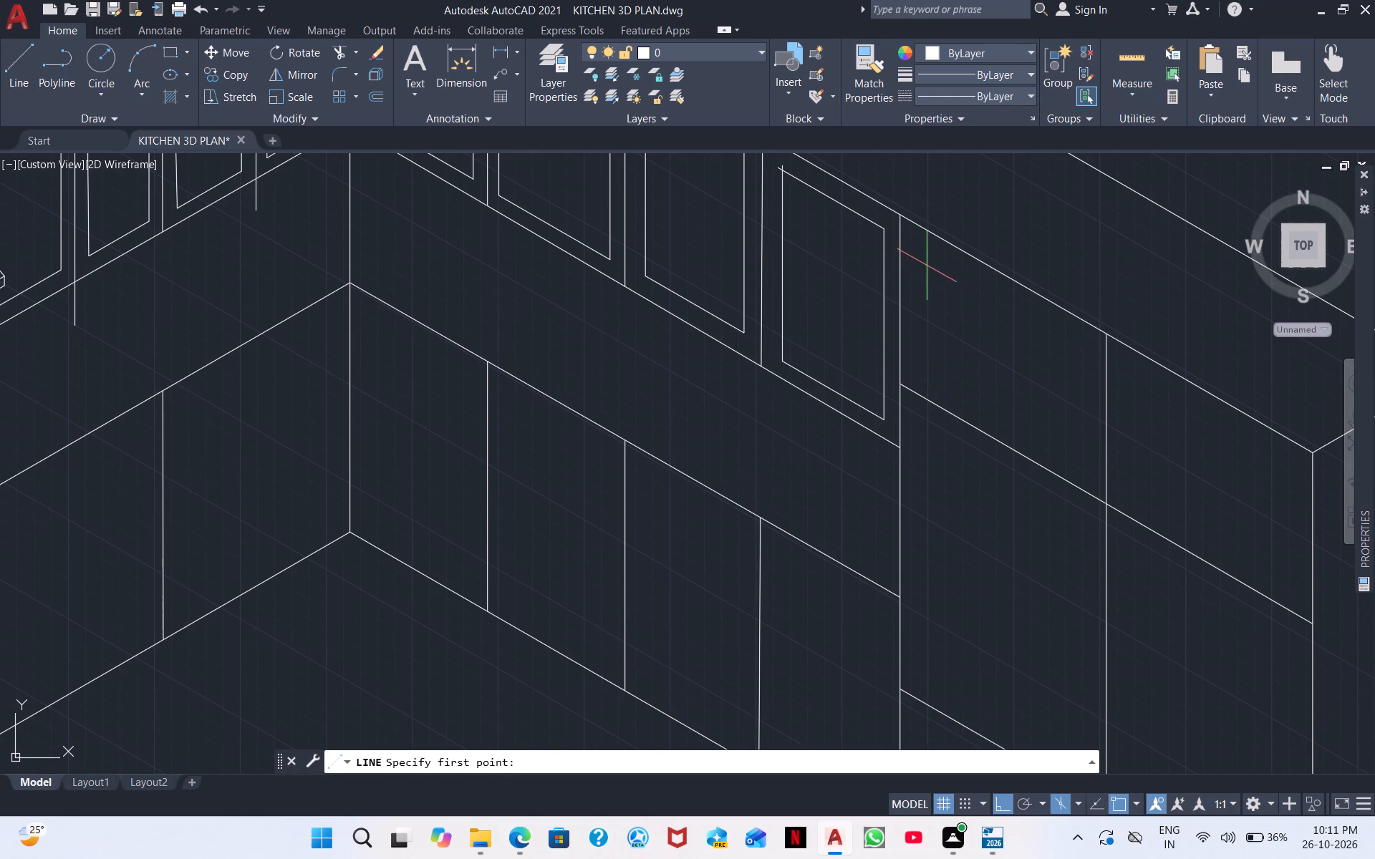
{"action": "left_click", "coordinate": [926, 267]}
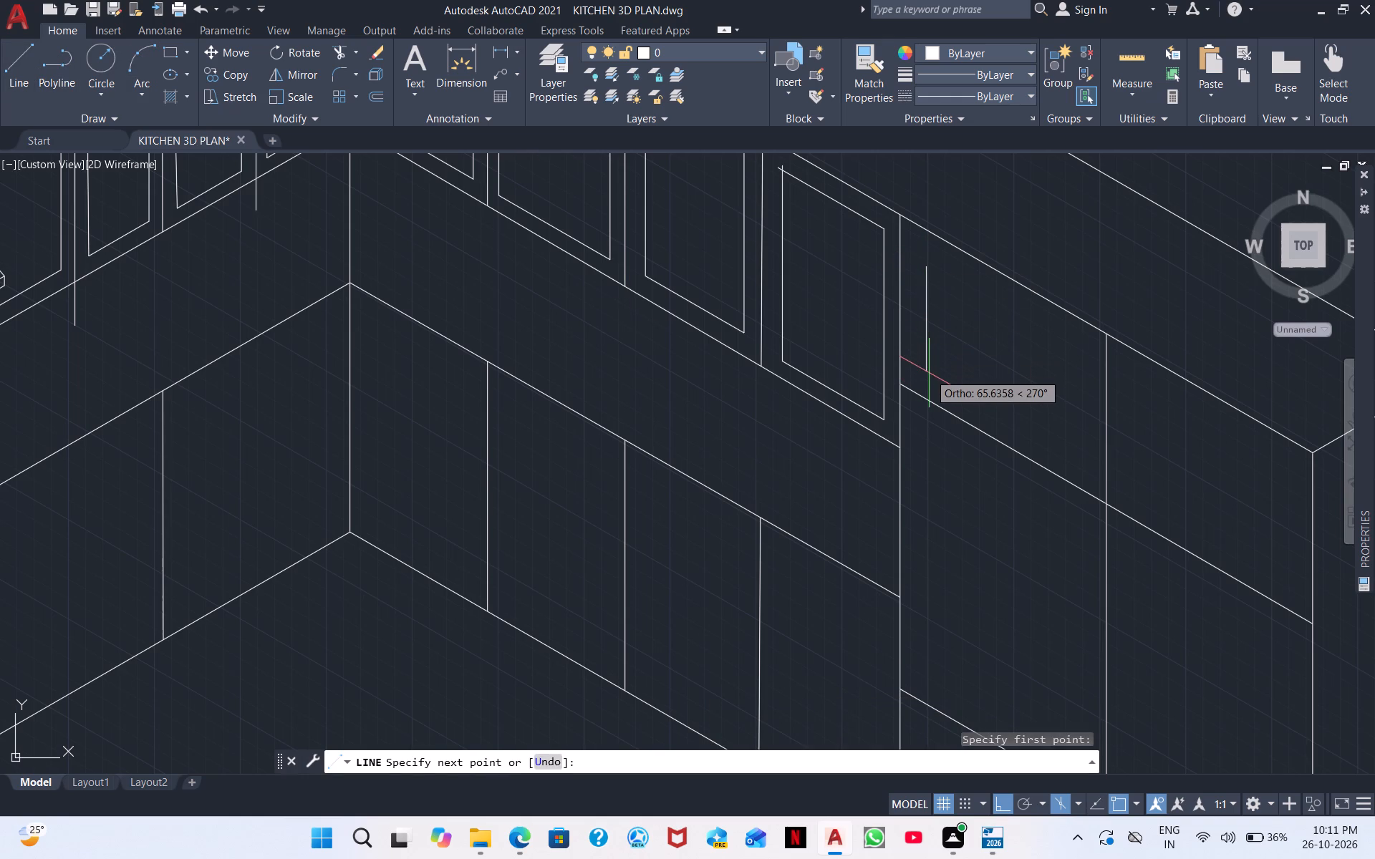
{"action": "left_click", "coordinate": [929, 380]}
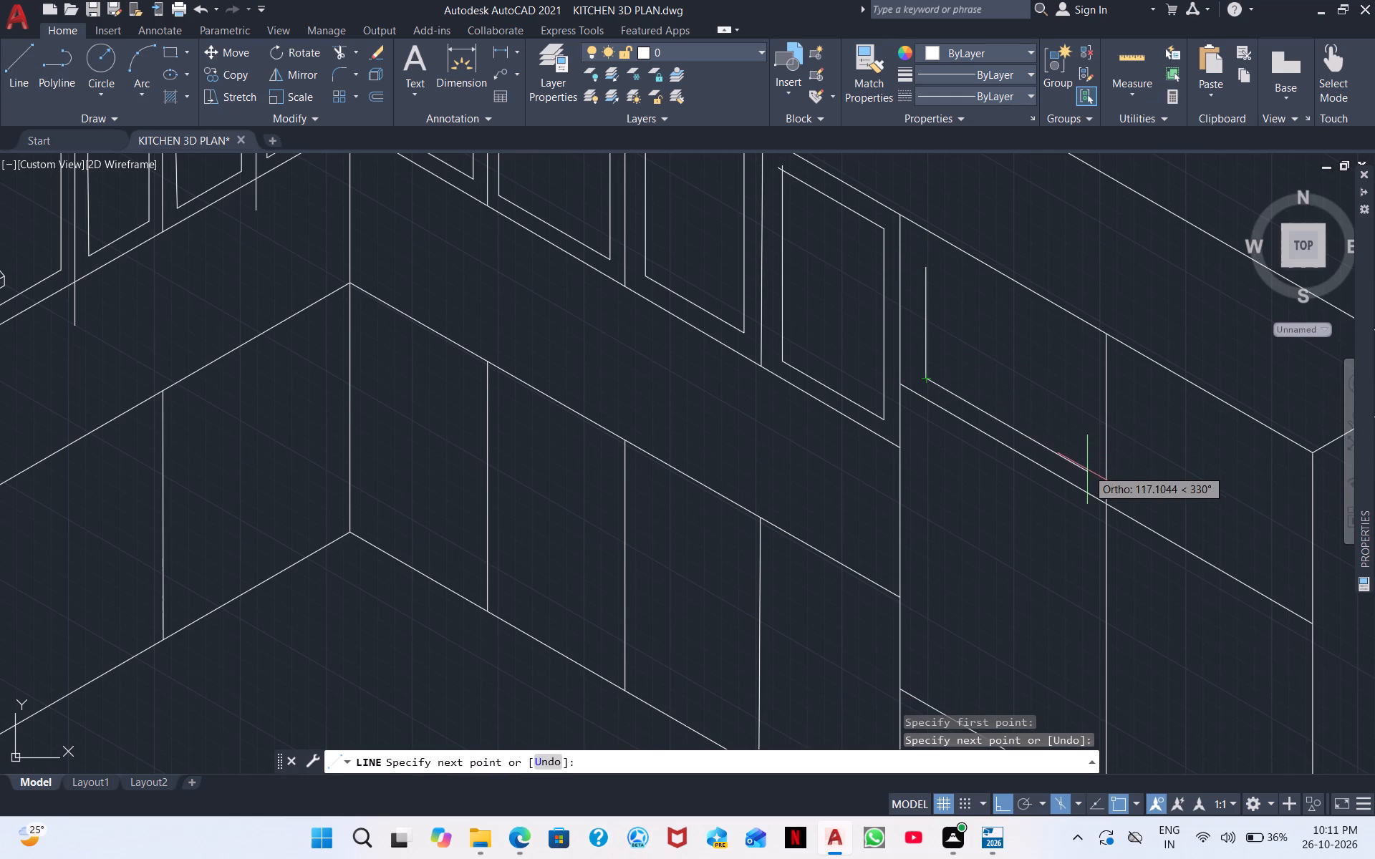
{"action": "left_click", "coordinate": [1082, 469]}
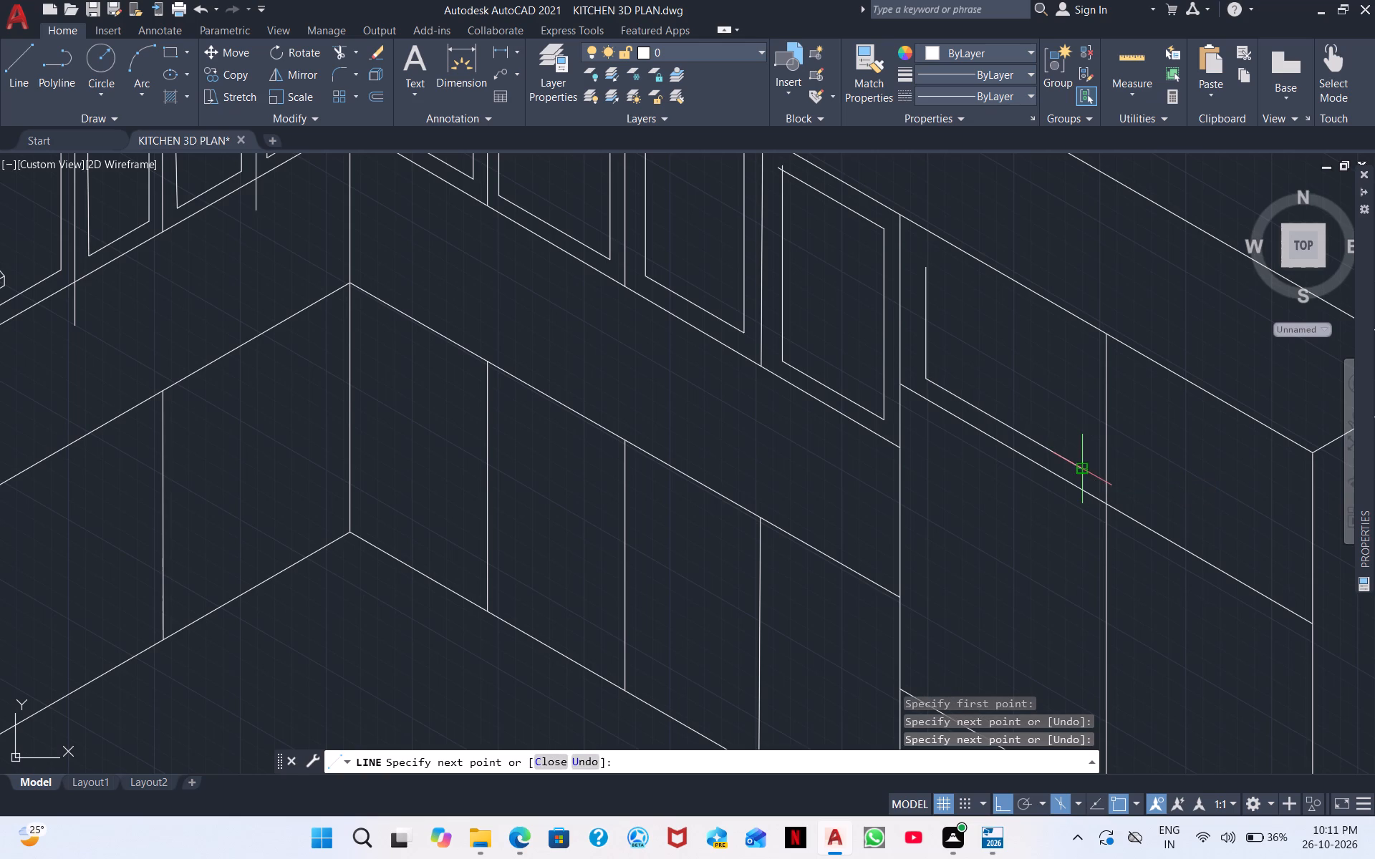
{"action": "left_click", "coordinate": [1080, 347]}
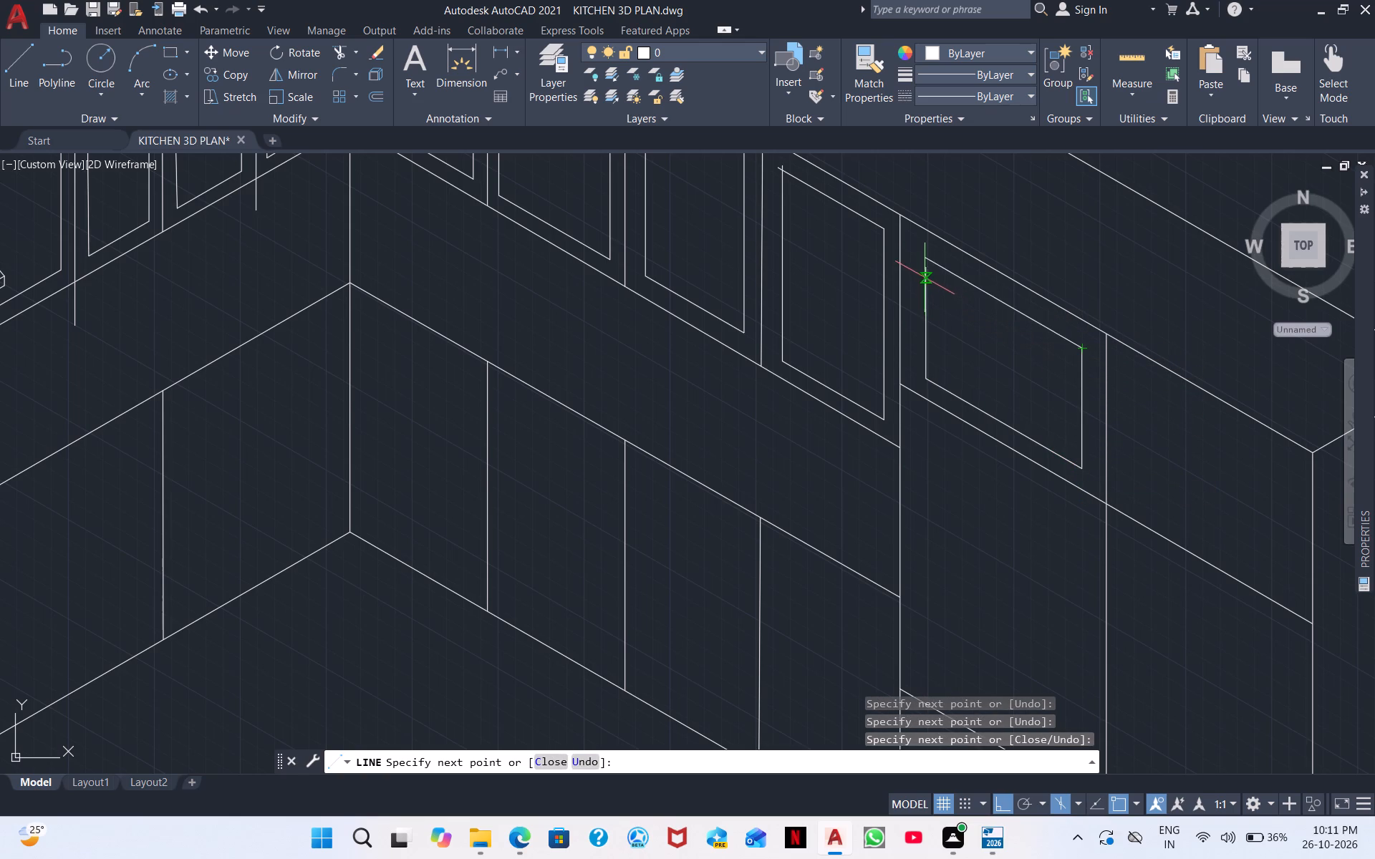
{"action": "left_click", "coordinate": [922, 271]}
Continue the line from the new panel's upper corner parallel to the cabinet top, across the neighbouring compartment and past the outer edge.
{"action": "scroll", "coordinate": [993, 349], "scroll_direction": "down", "scroll_amount": 1}
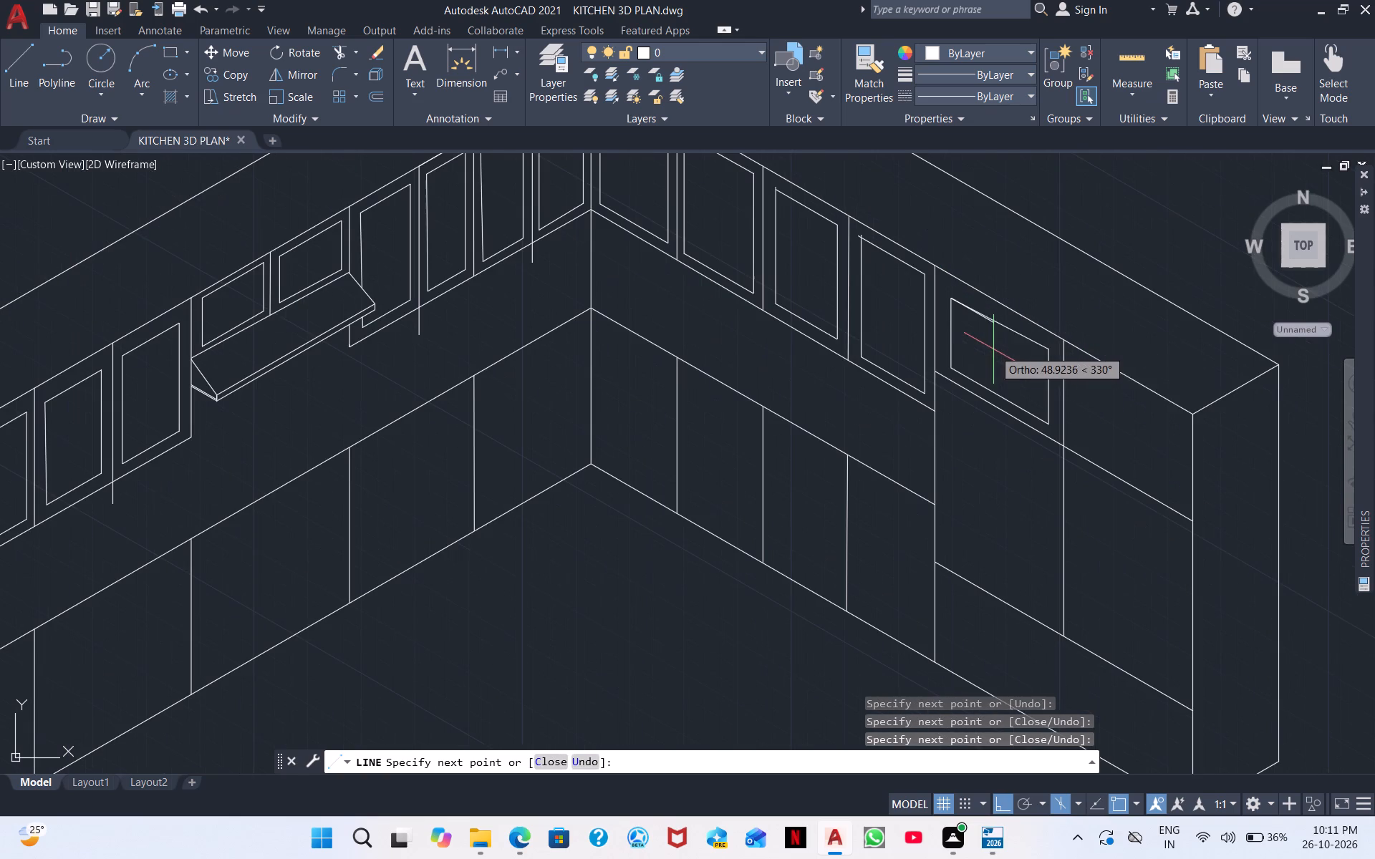
{"action": "scroll", "coordinate": [1048, 366], "scroll_direction": "up", "scroll_amount": 3}
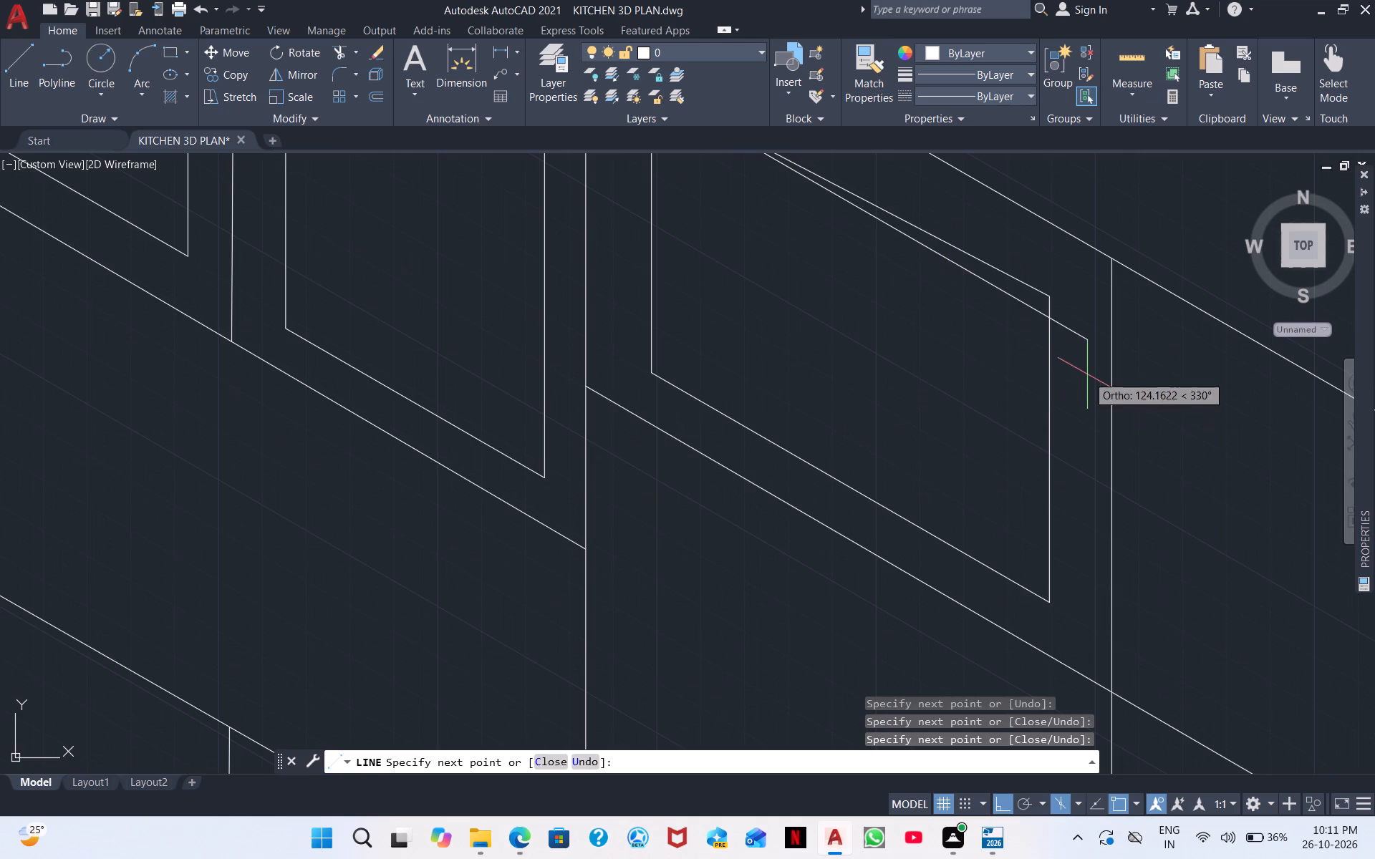
{"action": "left_click", "coordinate": [1139, 377]}
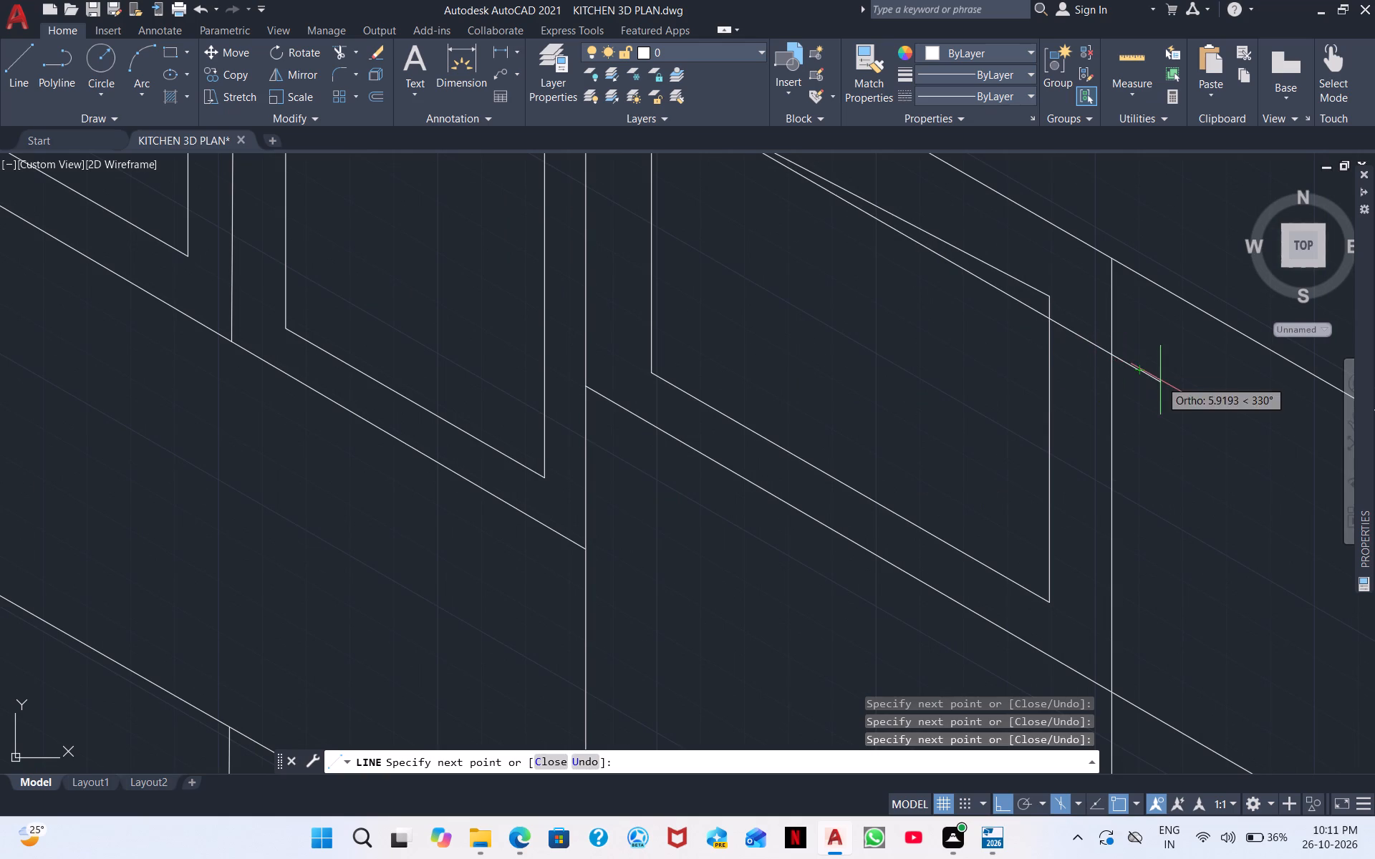
{"action": "scroll", "coordinate": [1245, 424], "scroll_direction": "down", "scroll_amount": 3}
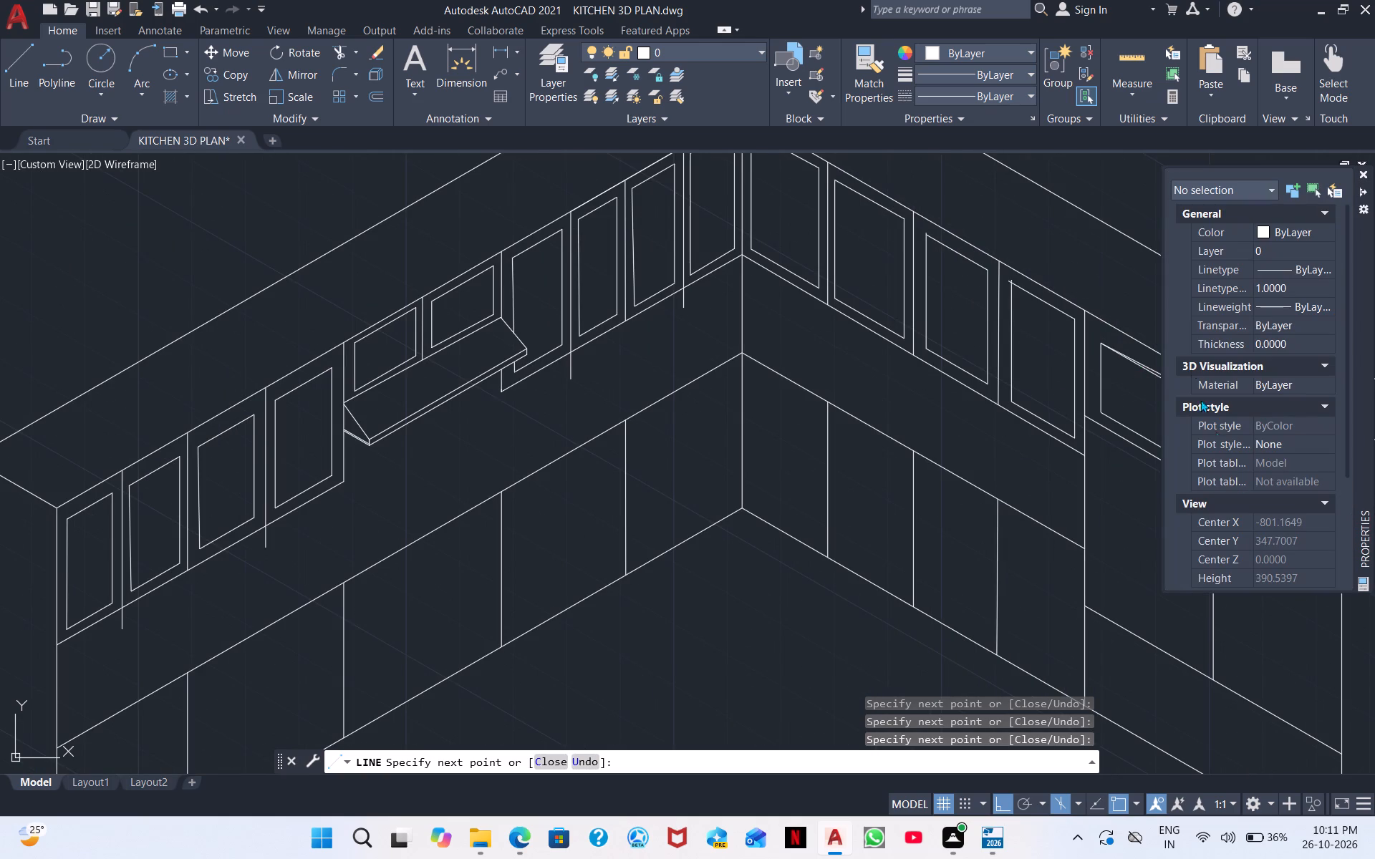
{"action": "middle_click_drag", "start_coordinate": [1097, 271], "coordinate": [927, 237]}
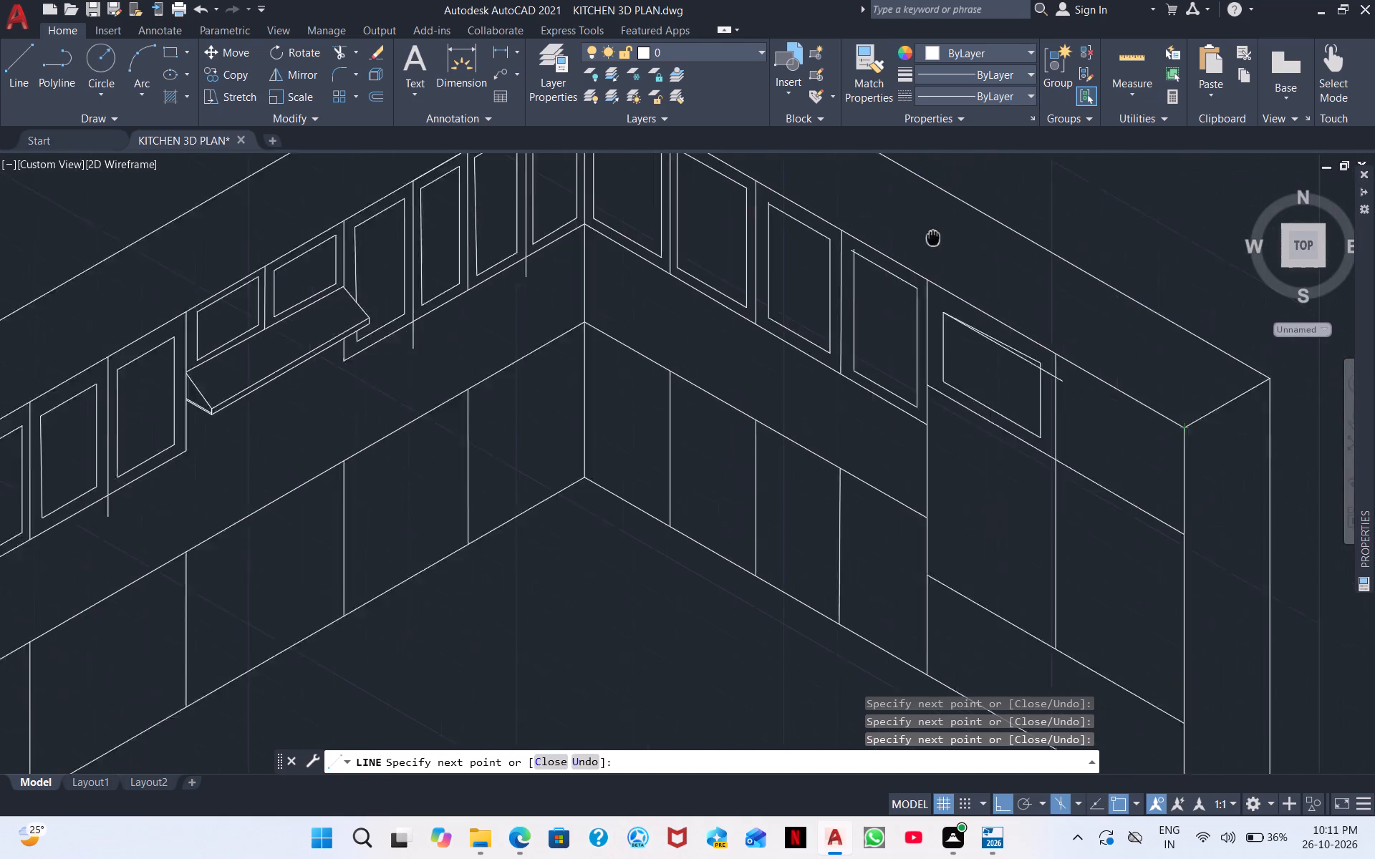
{"action": "middle_click_drag", "start_coordinate": [927, 237], "coordinate": [831, 209]}
{"action": "left_click", "coordinate": [1121, 456]}
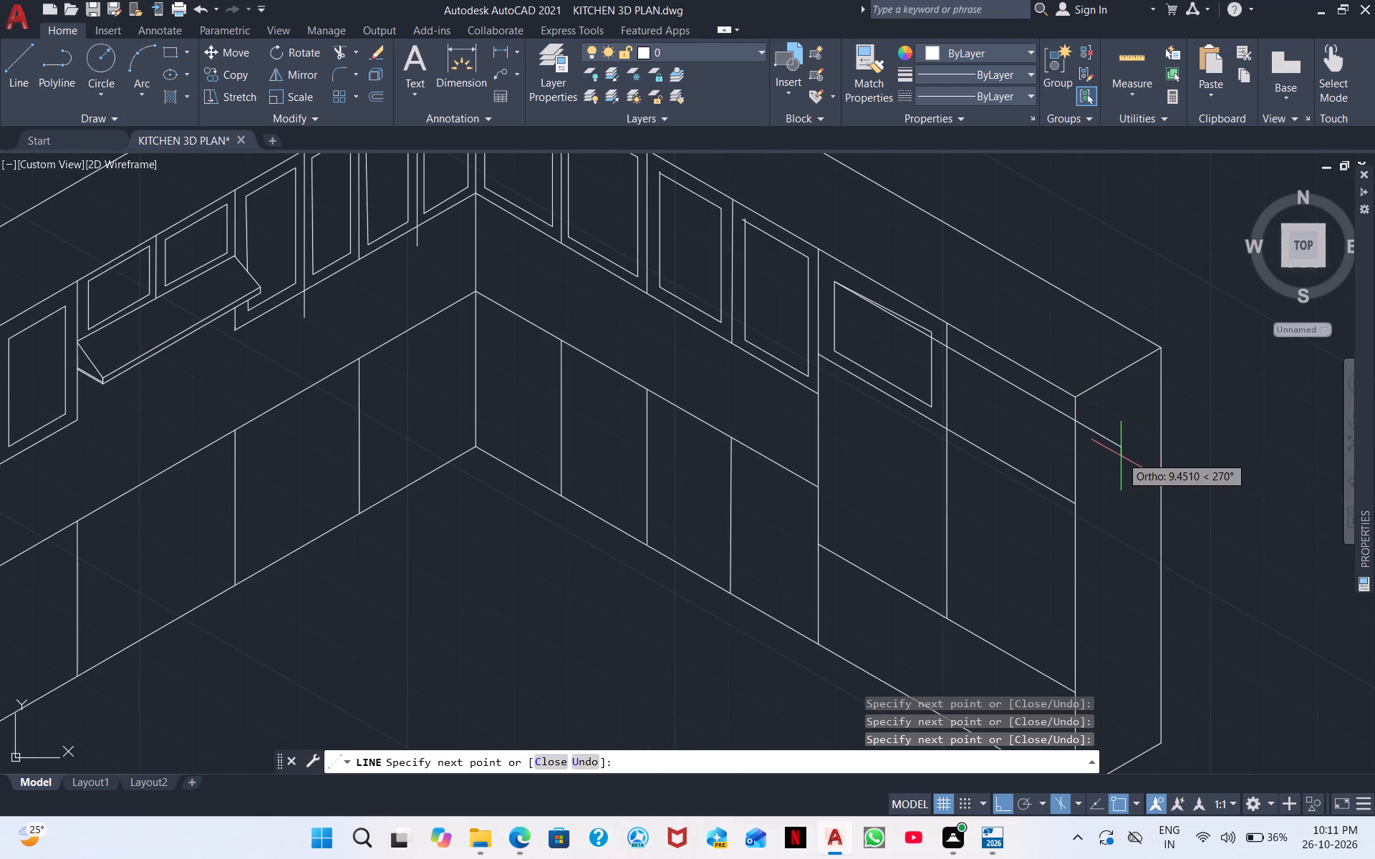
{"action": "key", "text": "Escape"}
Draw a parallel line about 220 long from the panel's lower outer corner across the neighbouring compartment and past the cabinet's outer edge.
{"action": "right_click", "coordinate": [1121, 456]}
{"action": "left_click", "coordinate": [1185, 462]}
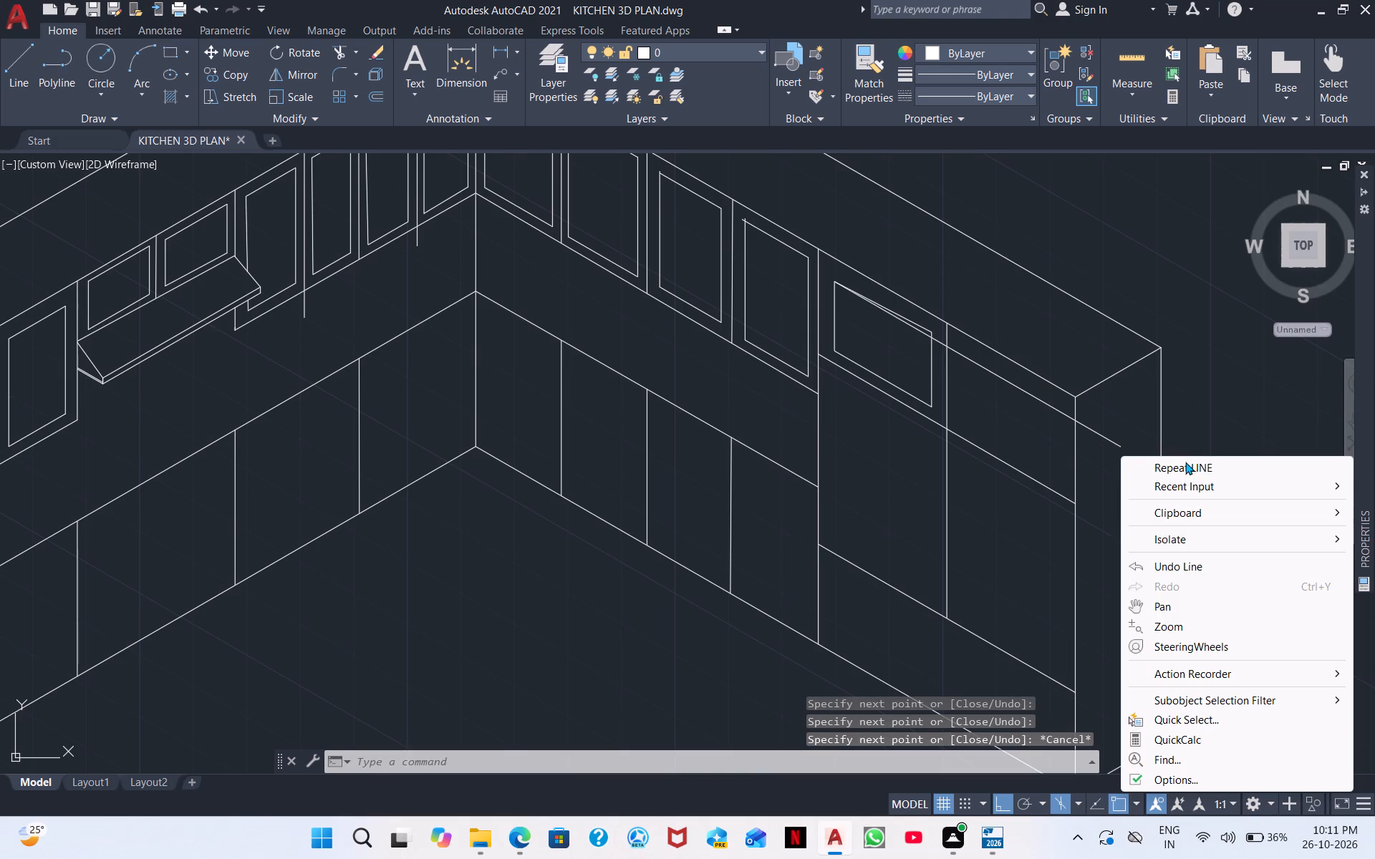
{"action": "left_click", "coordinate": [930, 402]}
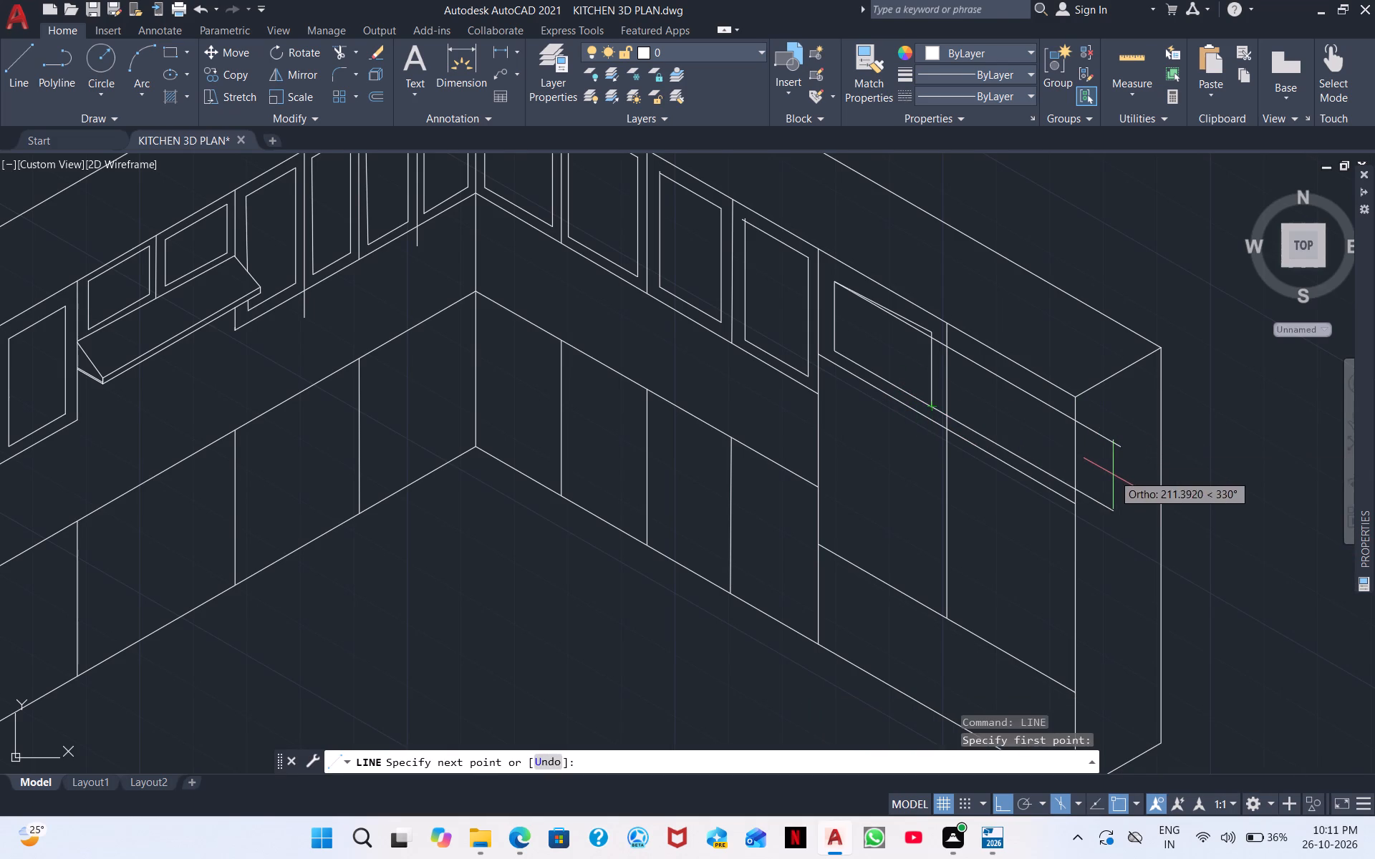
{"action": "left_click", "coordinate": [1121, 482]}
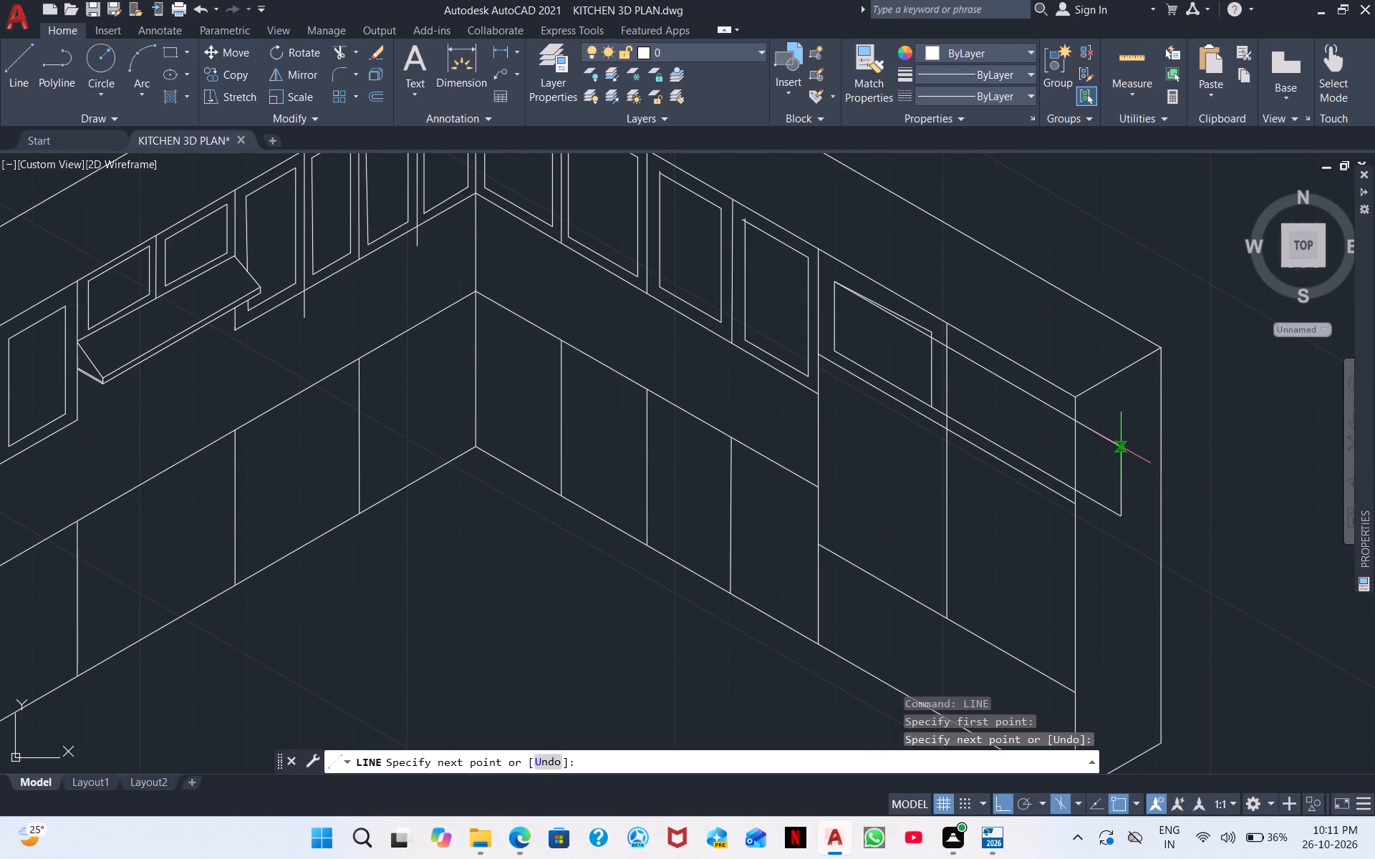
{"action": "key", "text": "Escape"}
Draw a vertical line about 77 long just beyond the centre divider, from the upper guide line across the lower one.
{"action": "right_click_drag", "start_coordinate": [1120, 462], "coordinate": [1116, 468]}
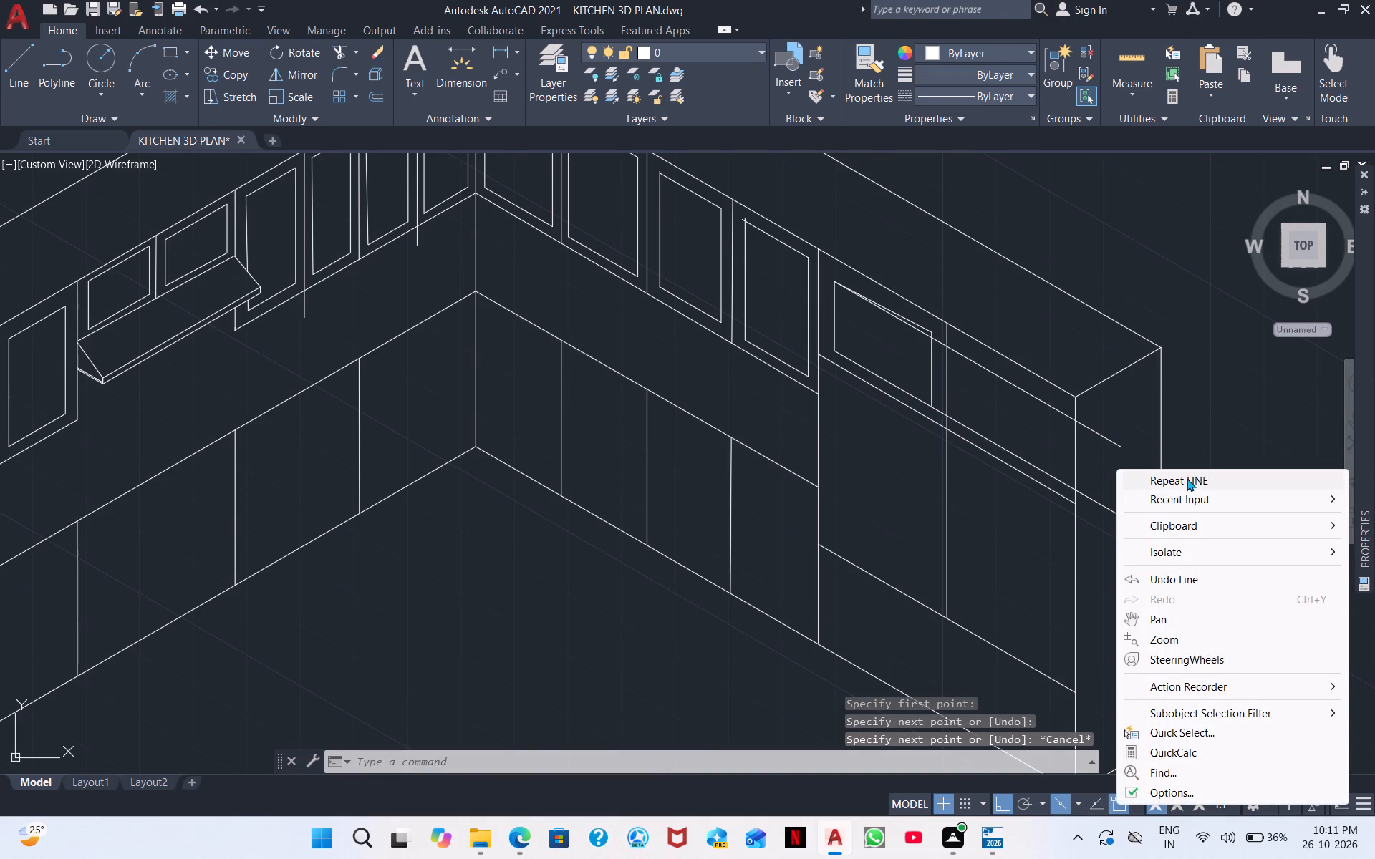
{"action": "left_click", "coordinate": [1187, 478]}
{"action": "scroll", "coordinate": [984, 385], "scroll_direction": "up", "scroll_amount": 2}
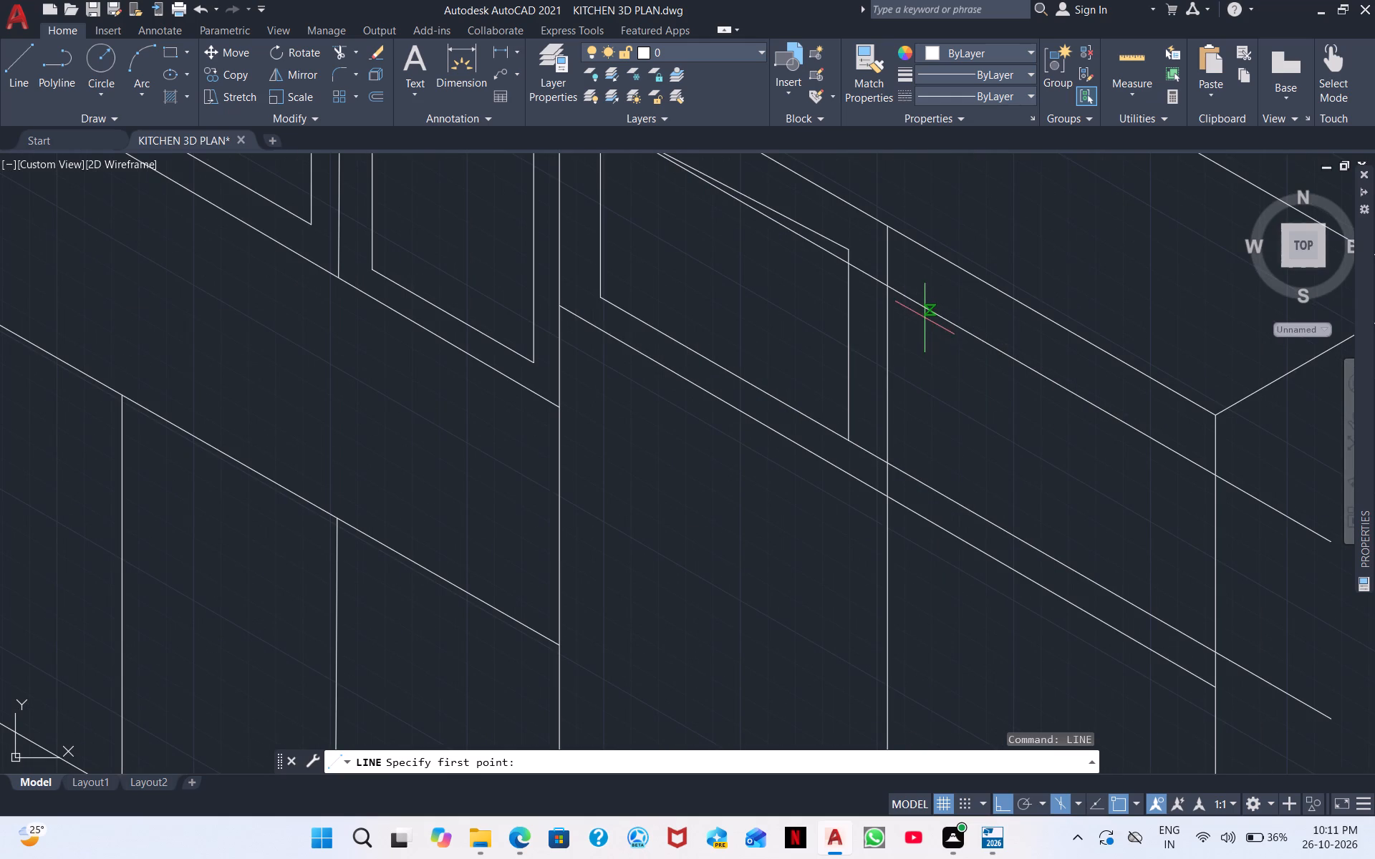
{"action": "left_click", "coordinate": [932, 309]}
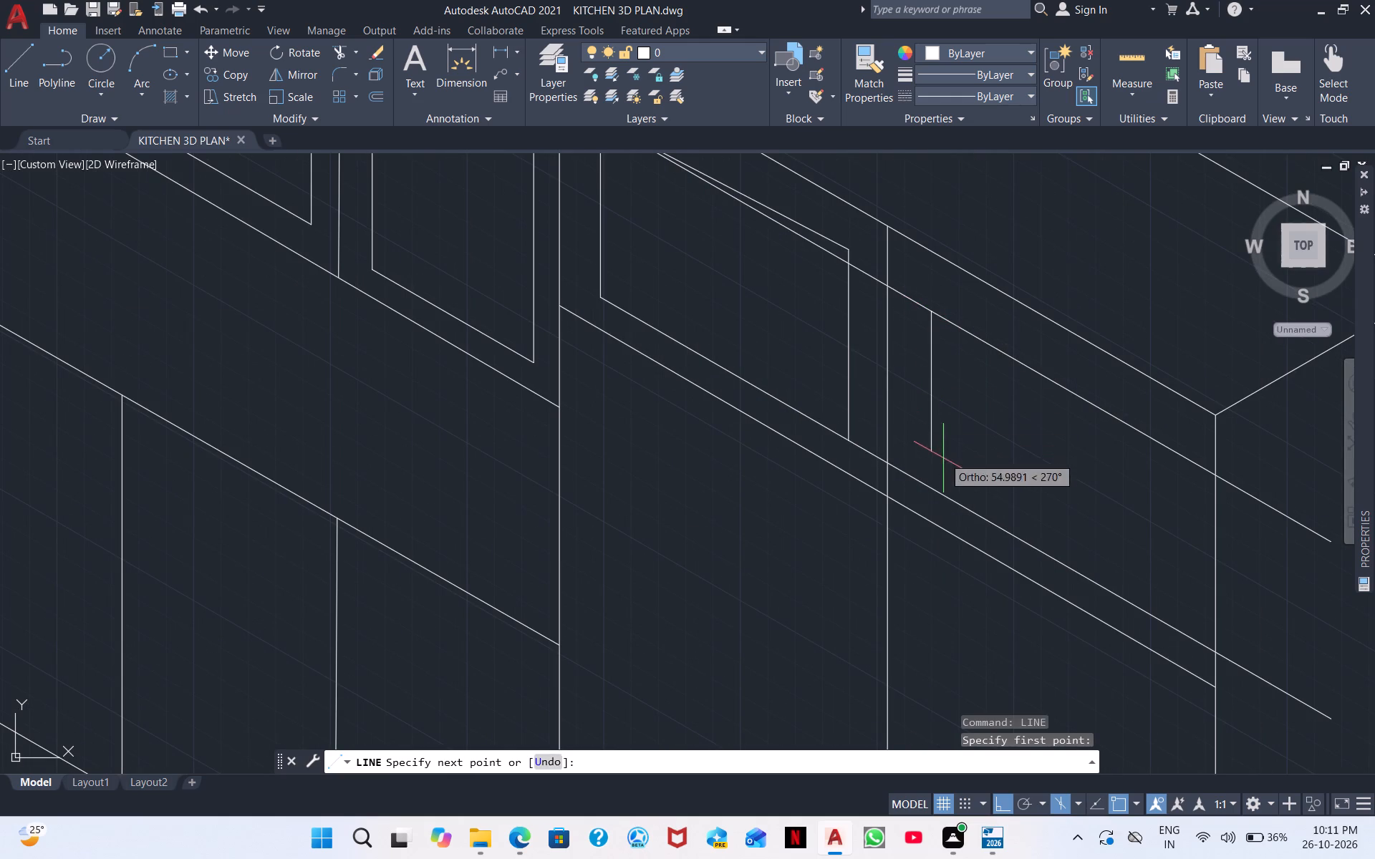
{"action": "left_click", "coordinate": [933, 505]}
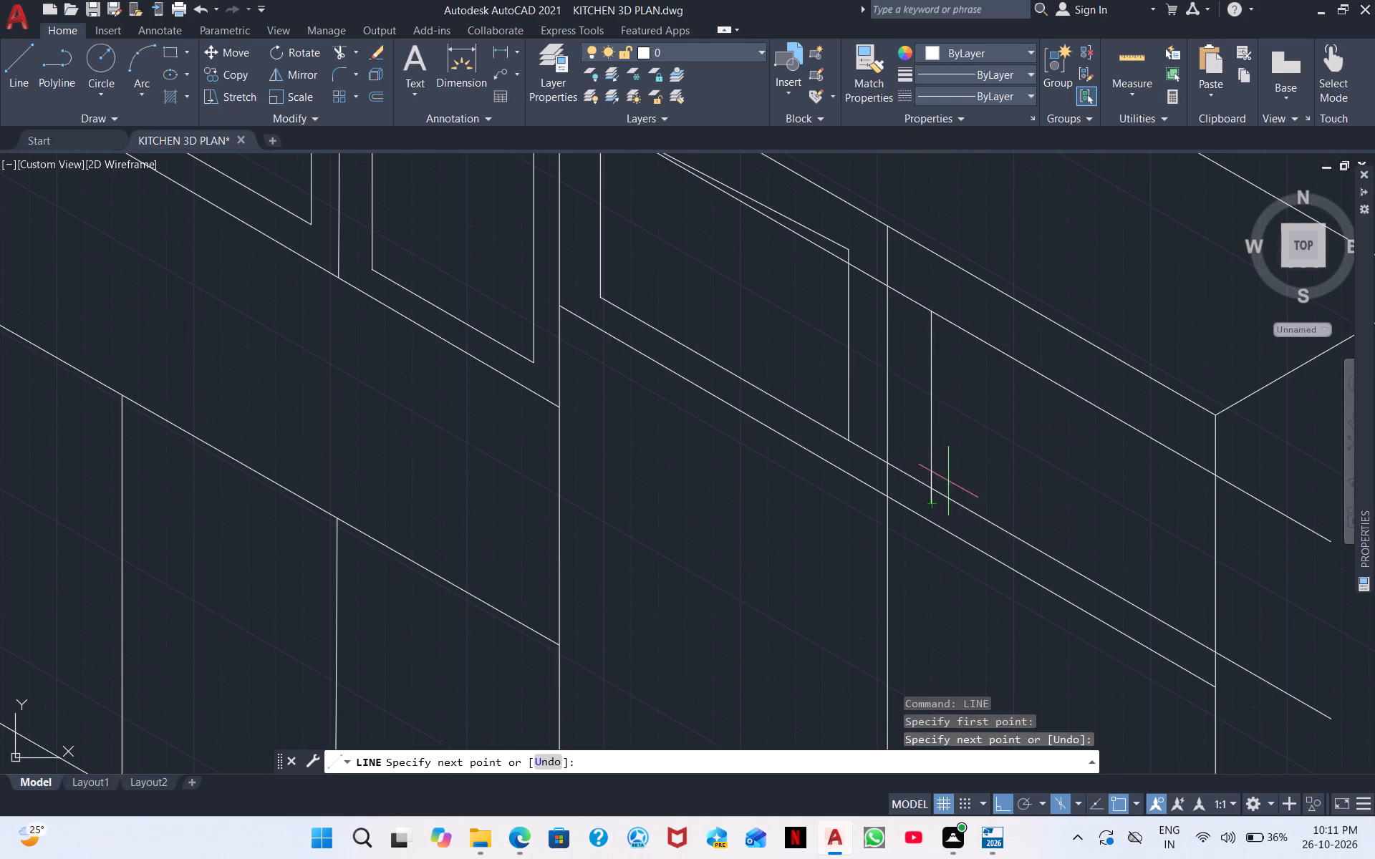
{"action": "right_click", "coordinate": [962, 470]}
{"action": "left_click", "coordinate": [1039, 478]}
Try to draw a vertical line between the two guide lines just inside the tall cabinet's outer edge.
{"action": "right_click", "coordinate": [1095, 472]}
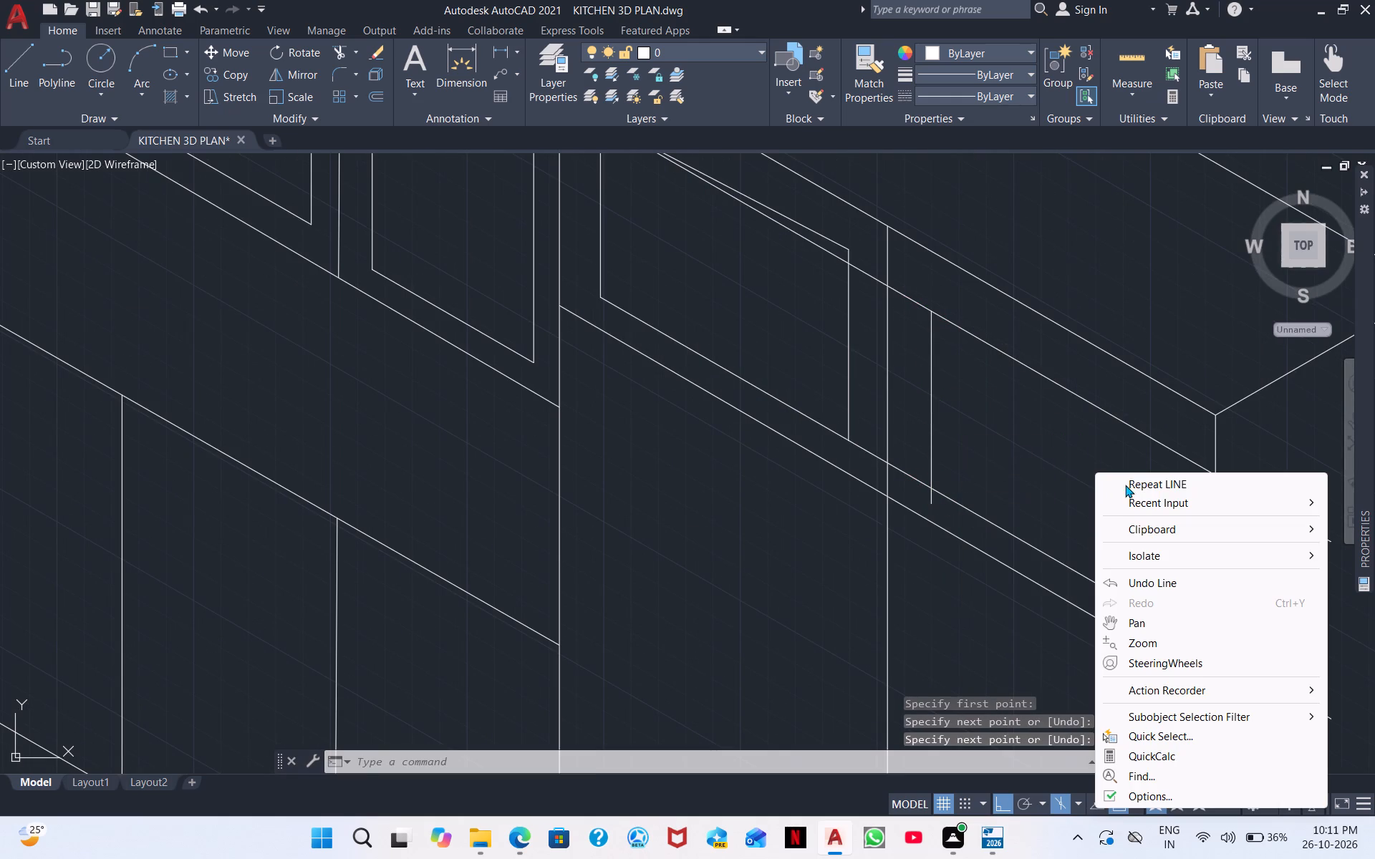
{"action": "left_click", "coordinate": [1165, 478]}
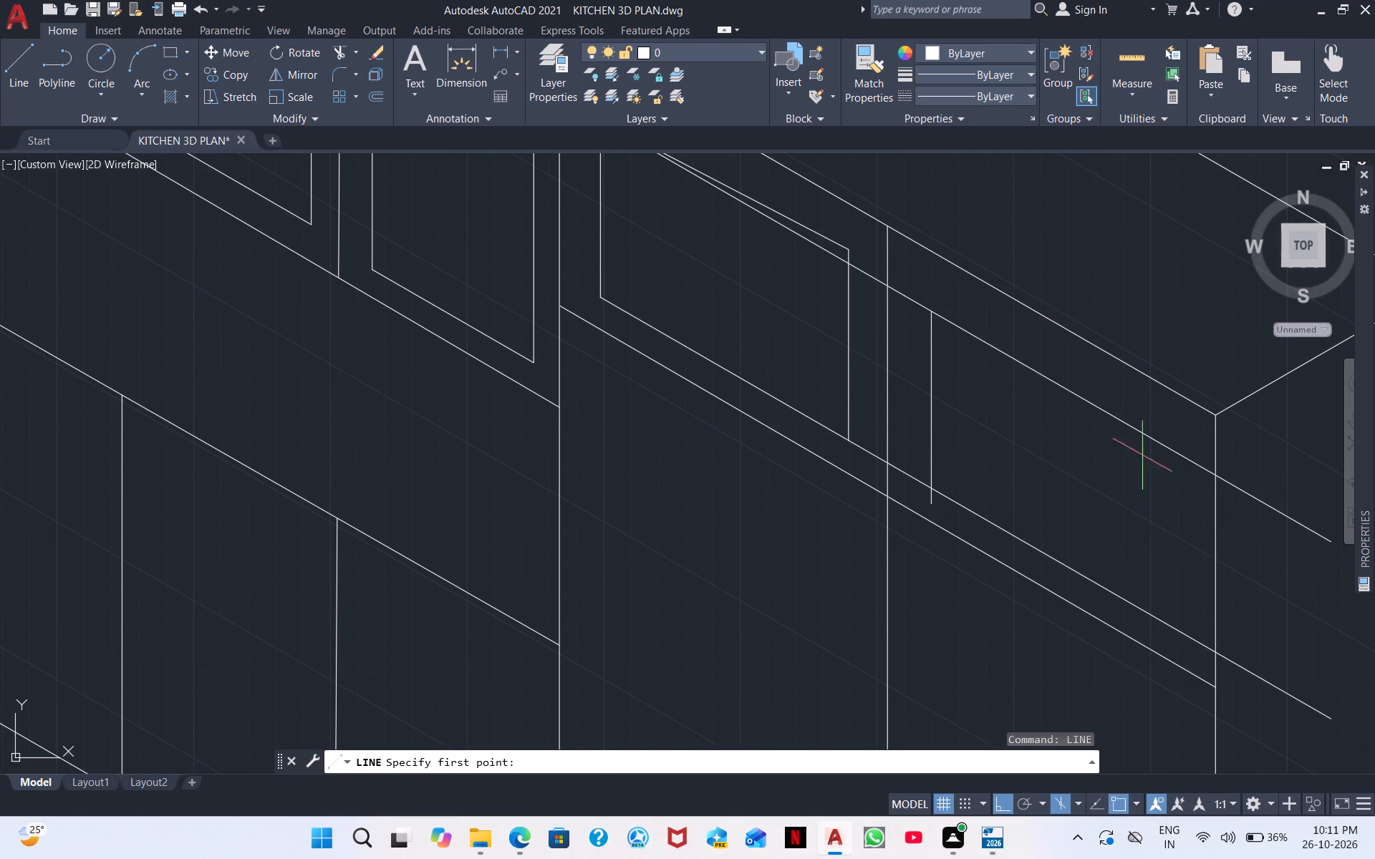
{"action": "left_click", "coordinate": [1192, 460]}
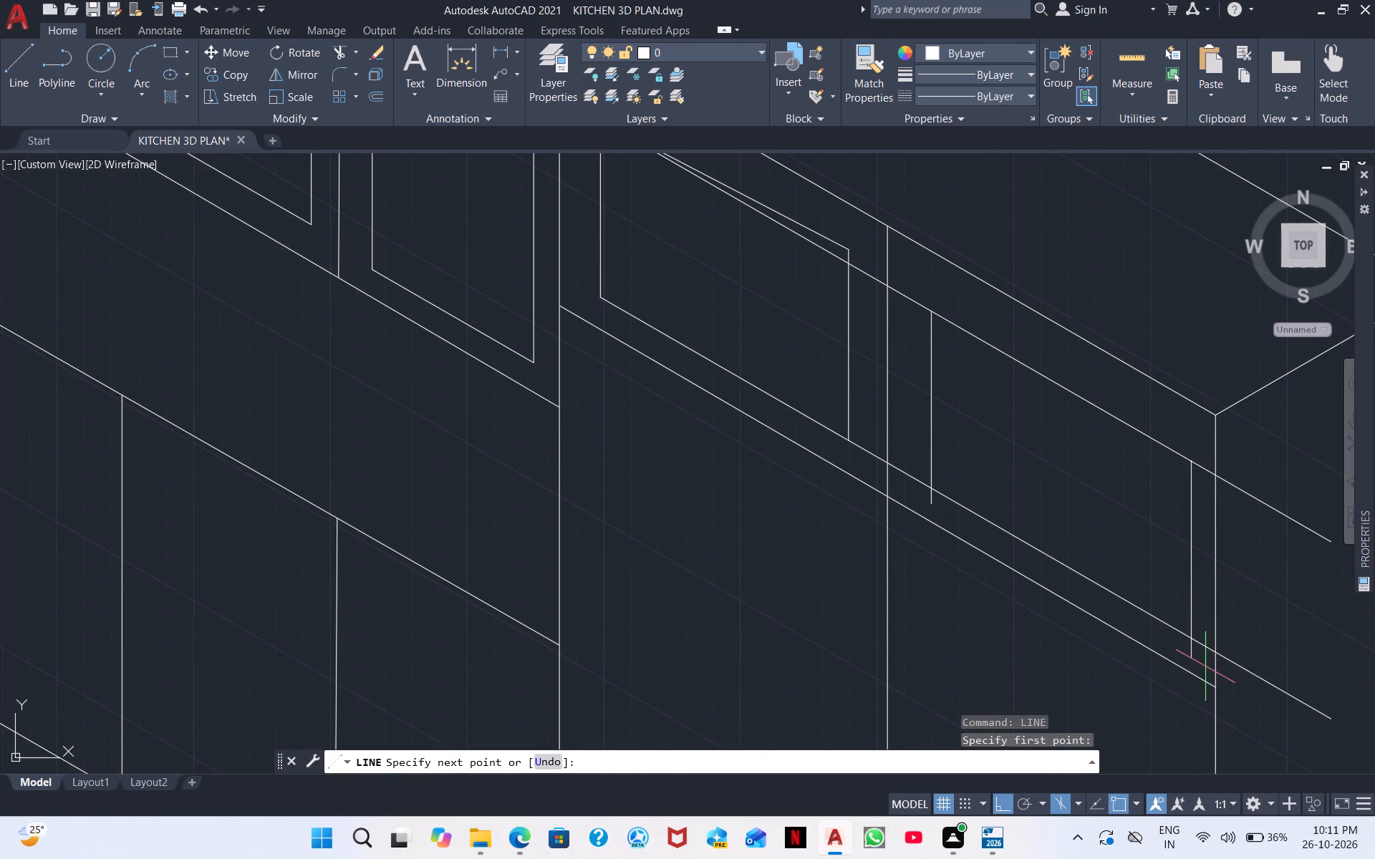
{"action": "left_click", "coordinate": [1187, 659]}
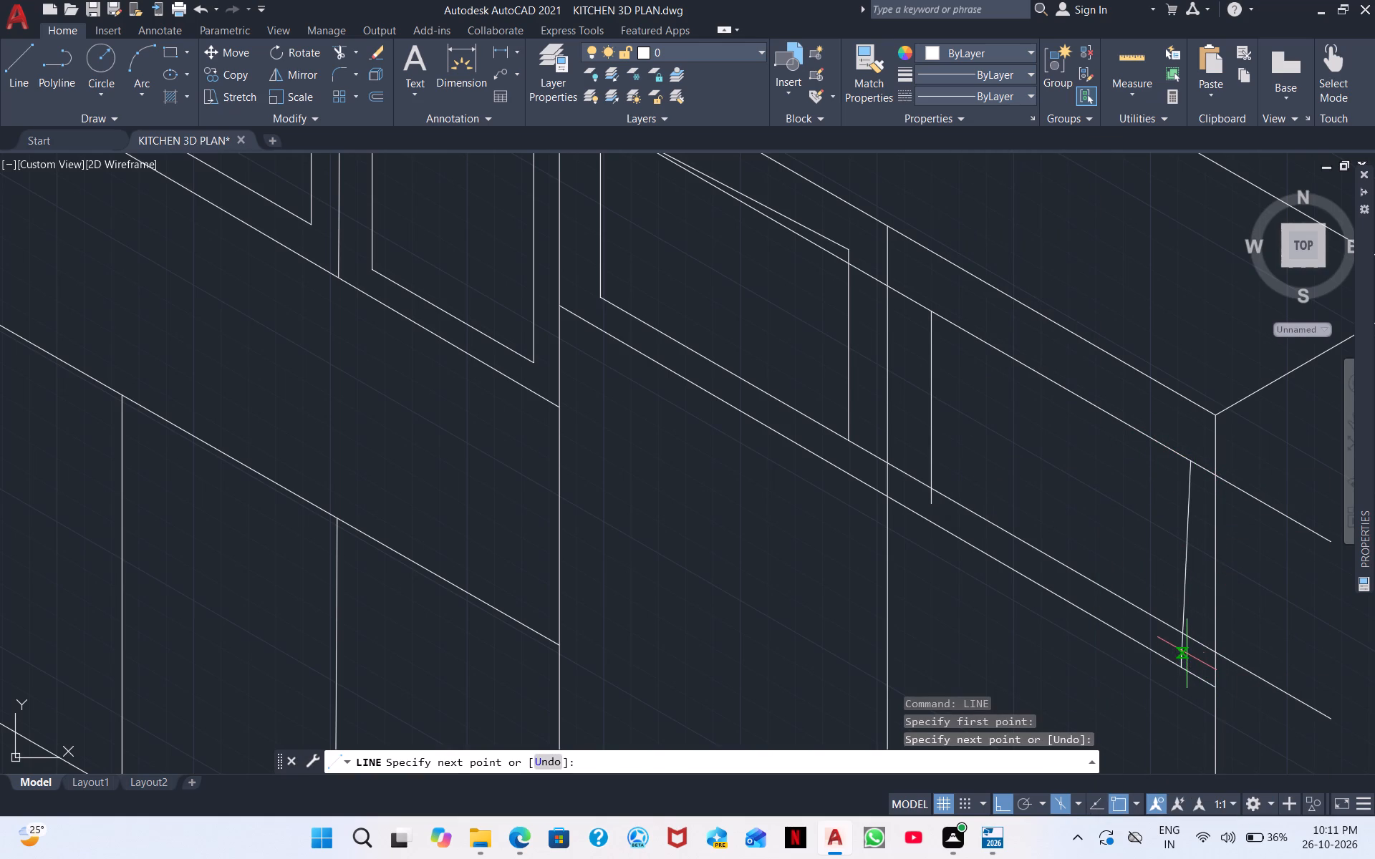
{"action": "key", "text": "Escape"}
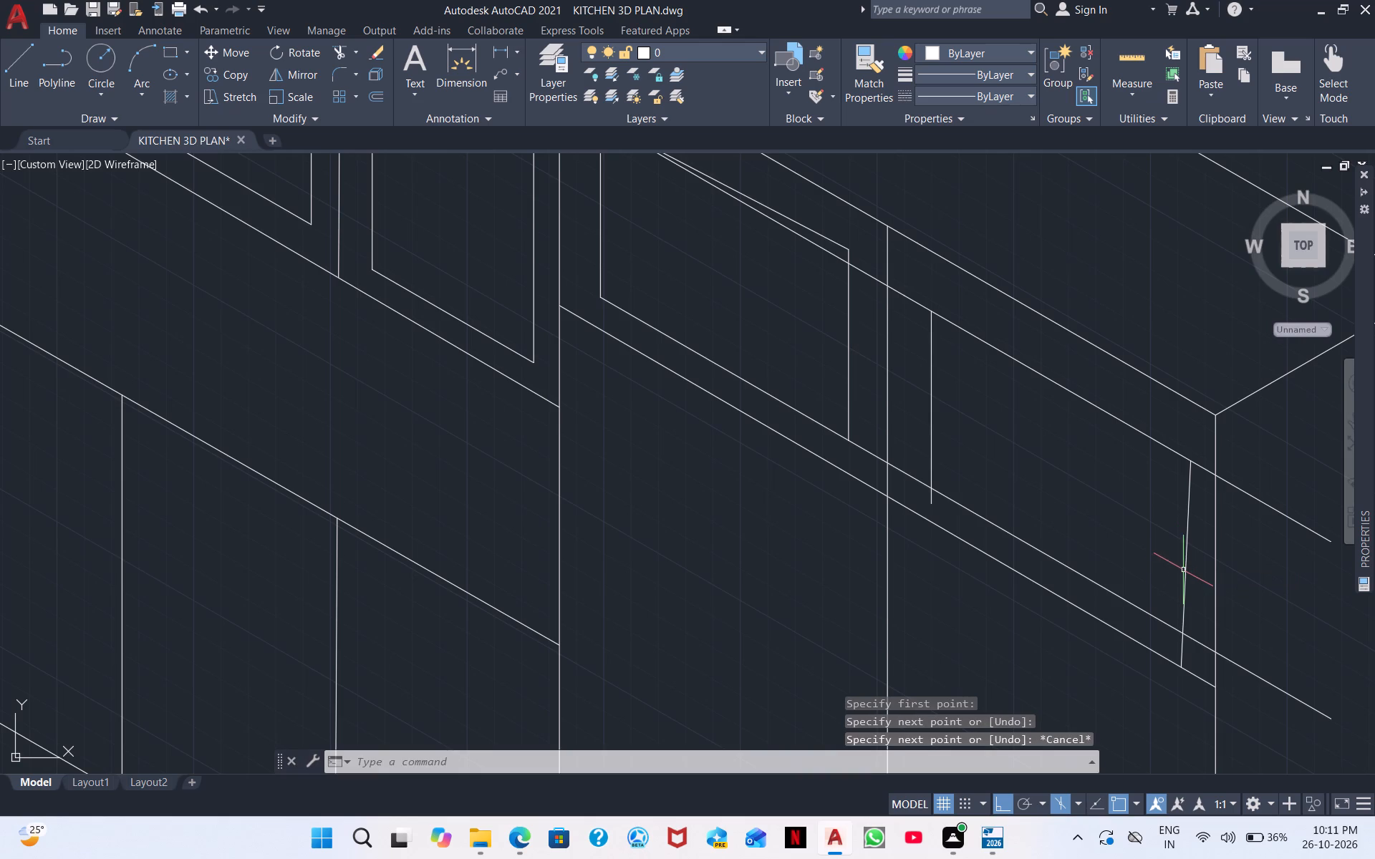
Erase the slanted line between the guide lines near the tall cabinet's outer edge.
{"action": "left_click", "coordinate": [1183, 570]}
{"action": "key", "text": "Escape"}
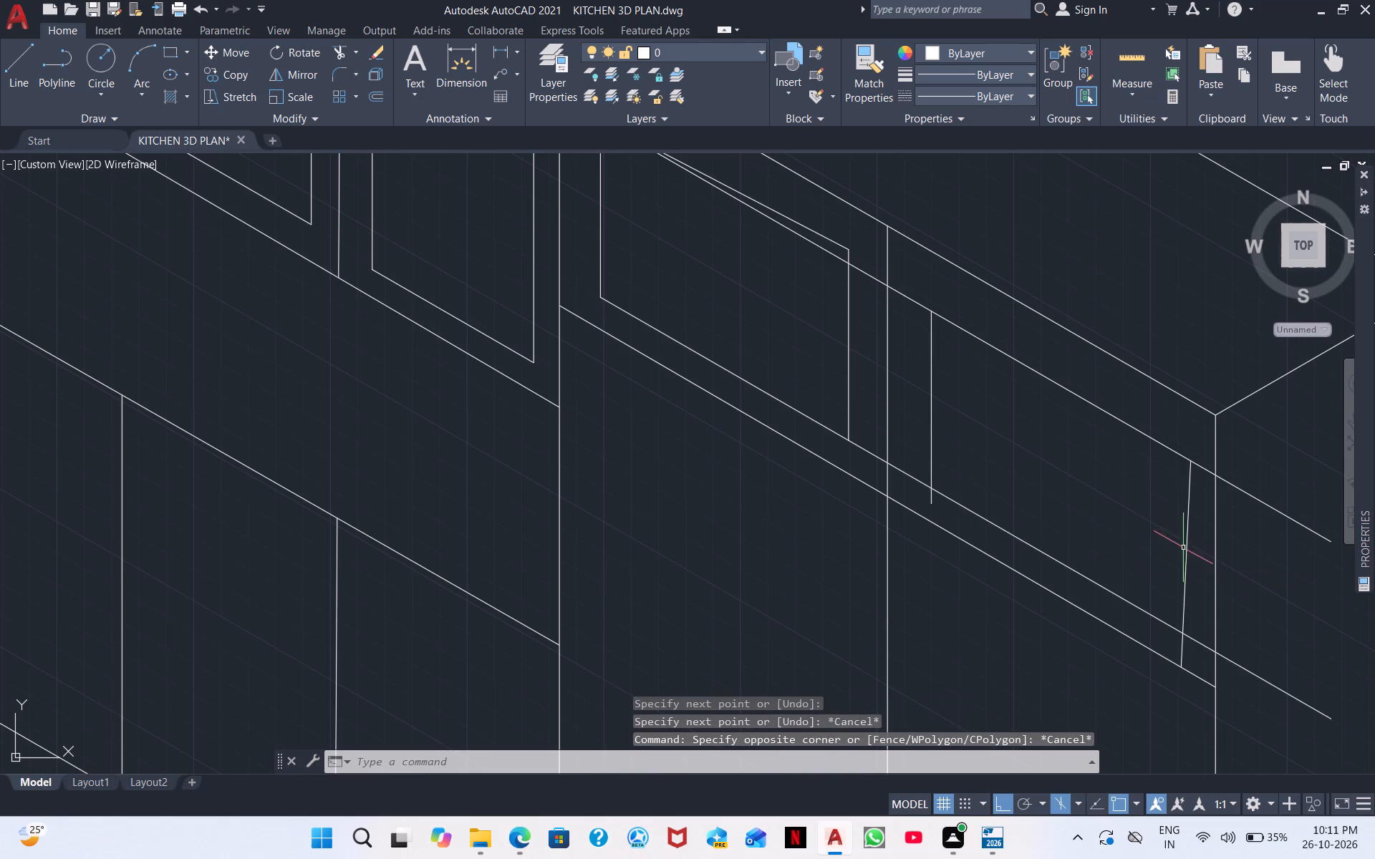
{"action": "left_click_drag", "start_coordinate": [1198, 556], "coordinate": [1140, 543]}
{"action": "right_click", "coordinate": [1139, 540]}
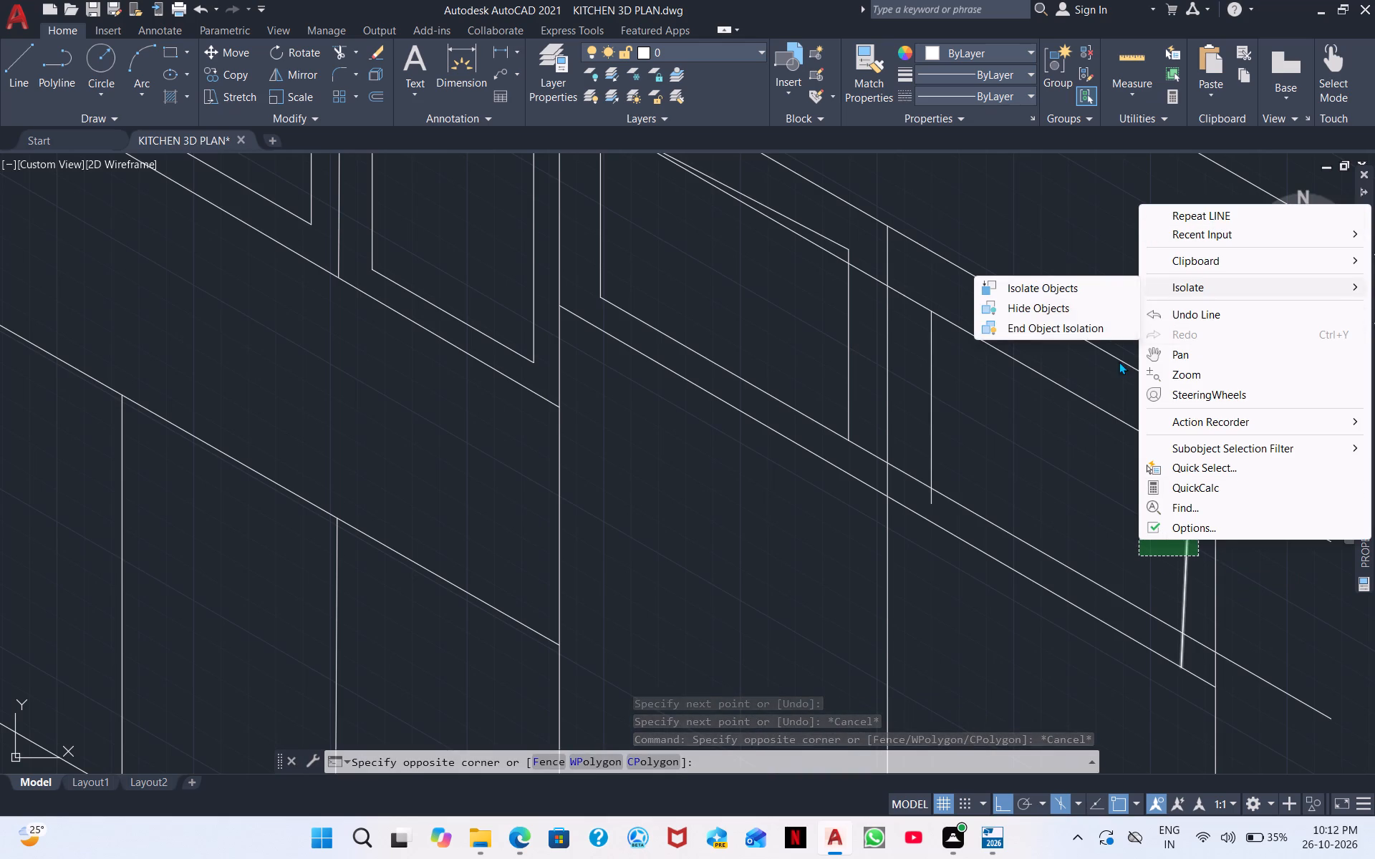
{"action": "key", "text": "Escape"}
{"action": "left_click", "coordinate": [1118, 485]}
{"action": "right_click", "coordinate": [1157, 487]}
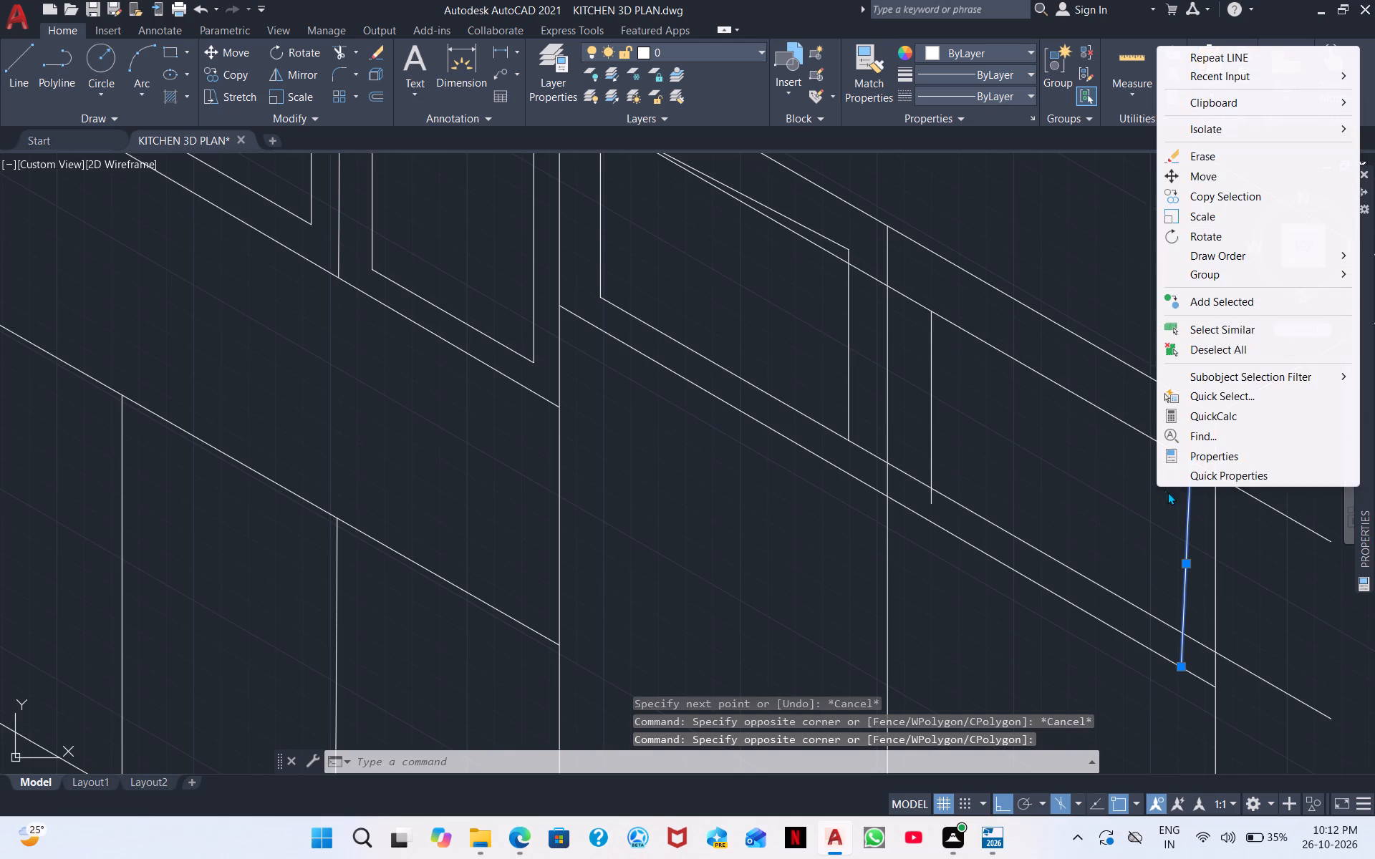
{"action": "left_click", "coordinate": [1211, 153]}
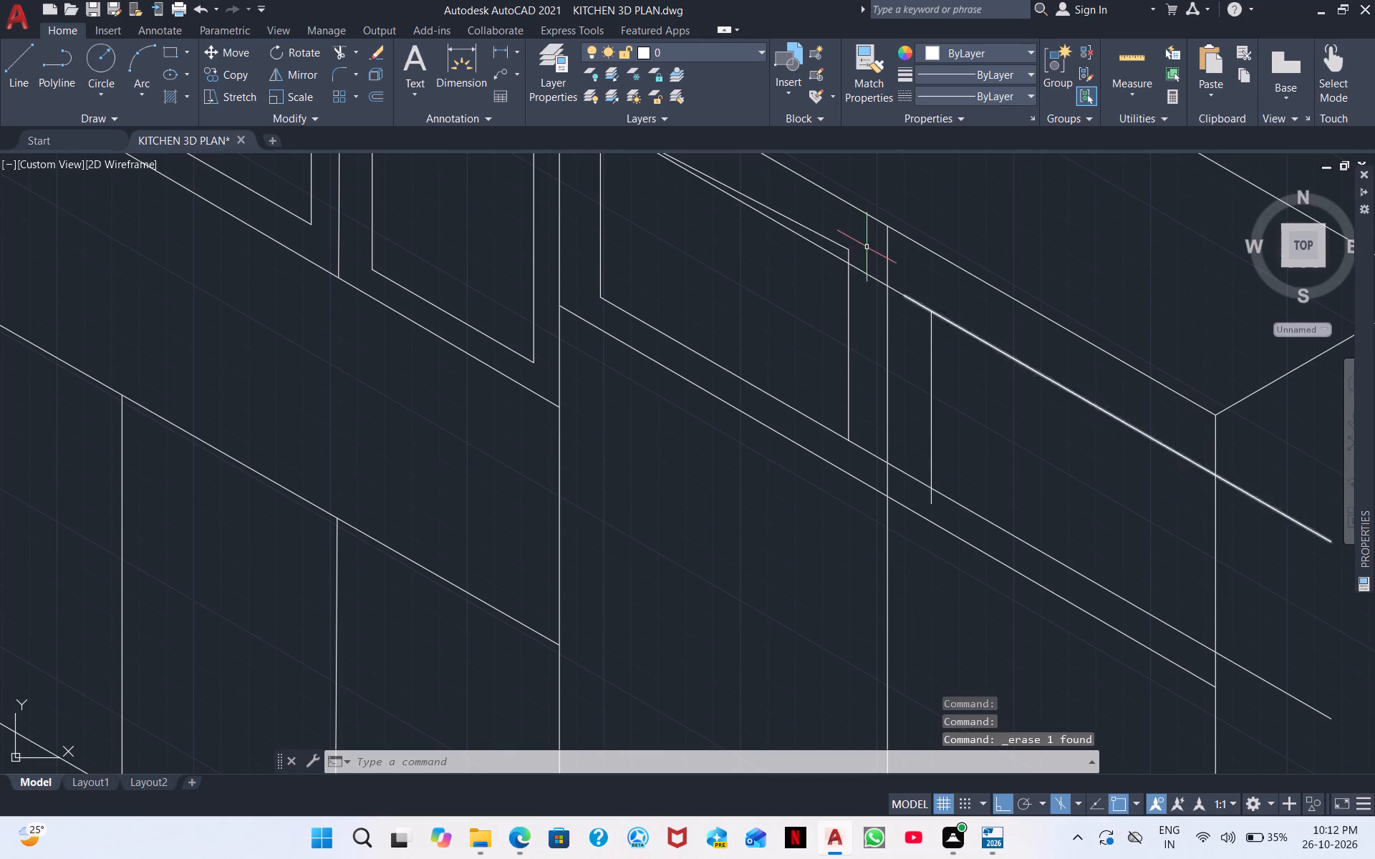
Erase the short vertical line crossing the guide lines just beyond the tall cabinet's centre divider.
{"action": "left_click_drag", "start_coordinate": [936, 373], "coordinate": [917, 383]}
{"action": "right_click_drag", "start_coordinate": [987, 399], "coordinate": [988, 405]}
{"action": "left_click", "coordinate": [1051, 387]}
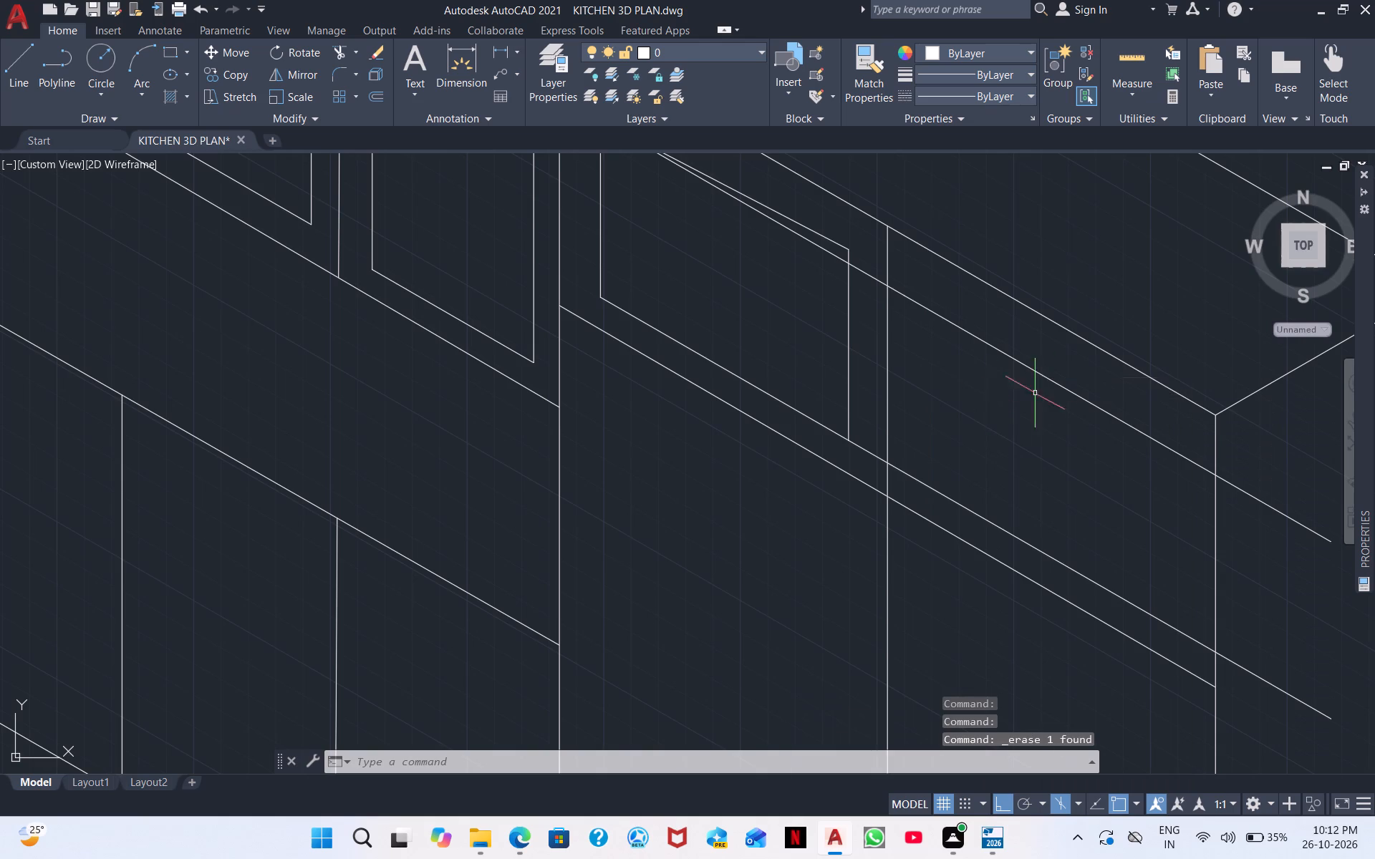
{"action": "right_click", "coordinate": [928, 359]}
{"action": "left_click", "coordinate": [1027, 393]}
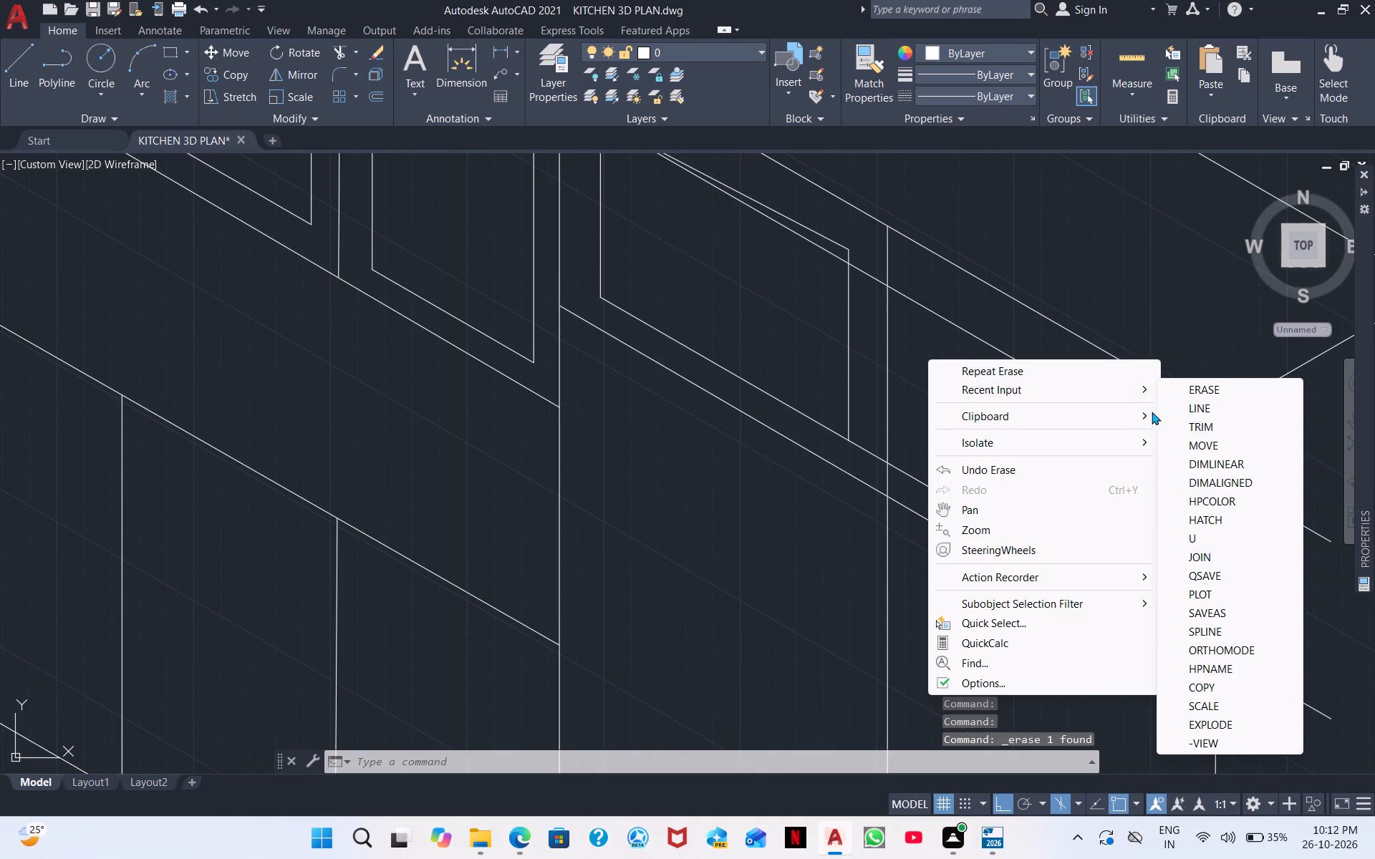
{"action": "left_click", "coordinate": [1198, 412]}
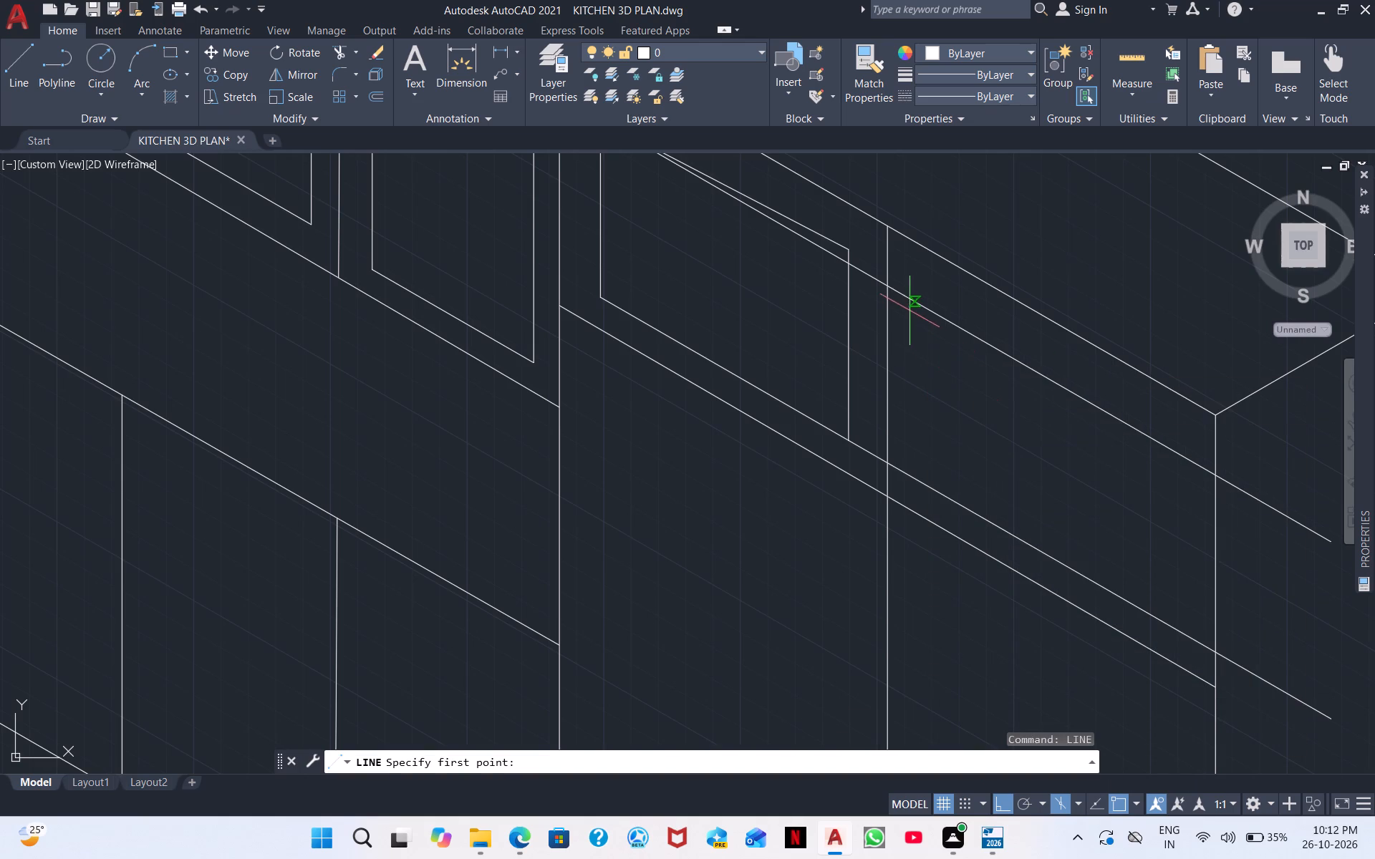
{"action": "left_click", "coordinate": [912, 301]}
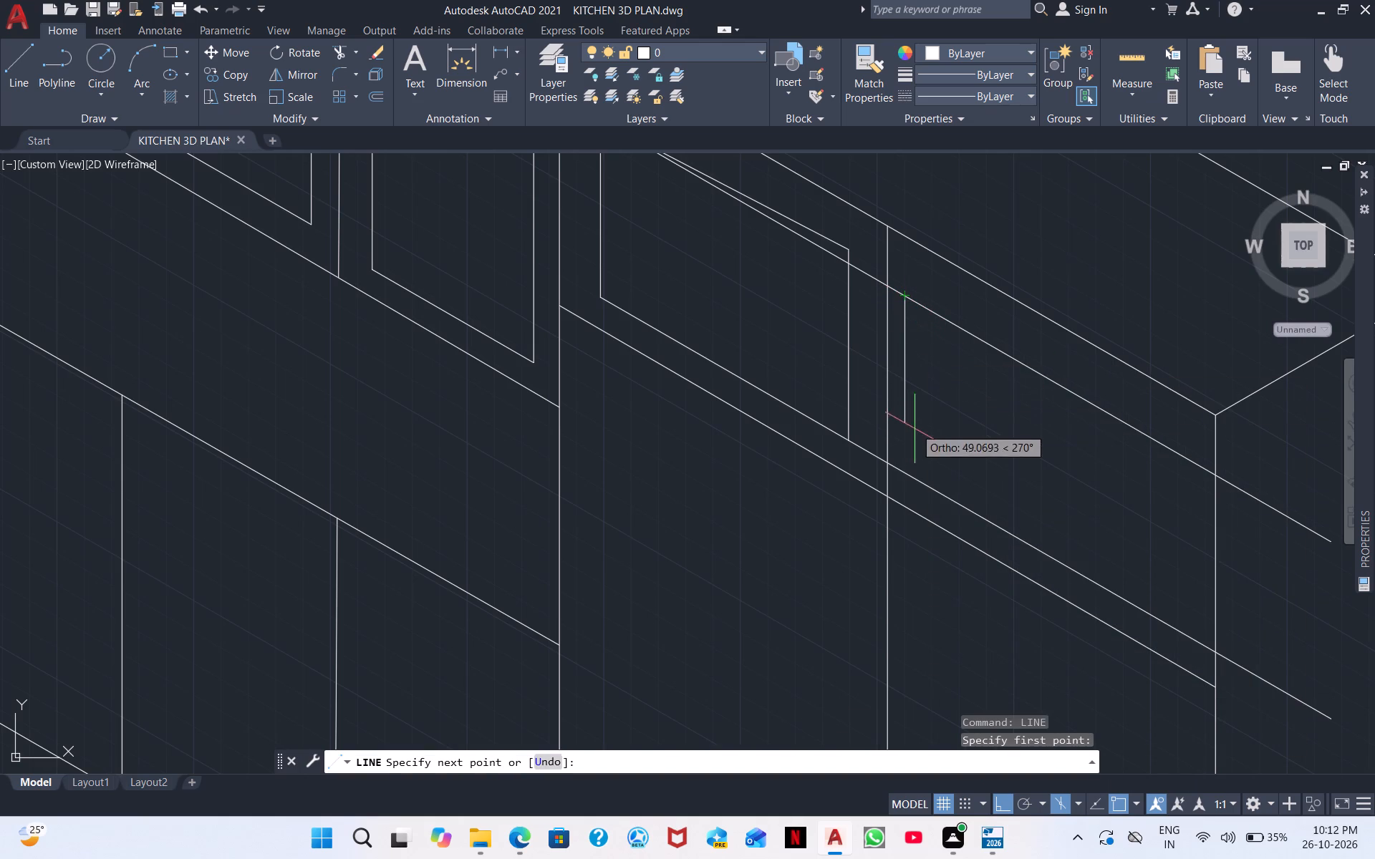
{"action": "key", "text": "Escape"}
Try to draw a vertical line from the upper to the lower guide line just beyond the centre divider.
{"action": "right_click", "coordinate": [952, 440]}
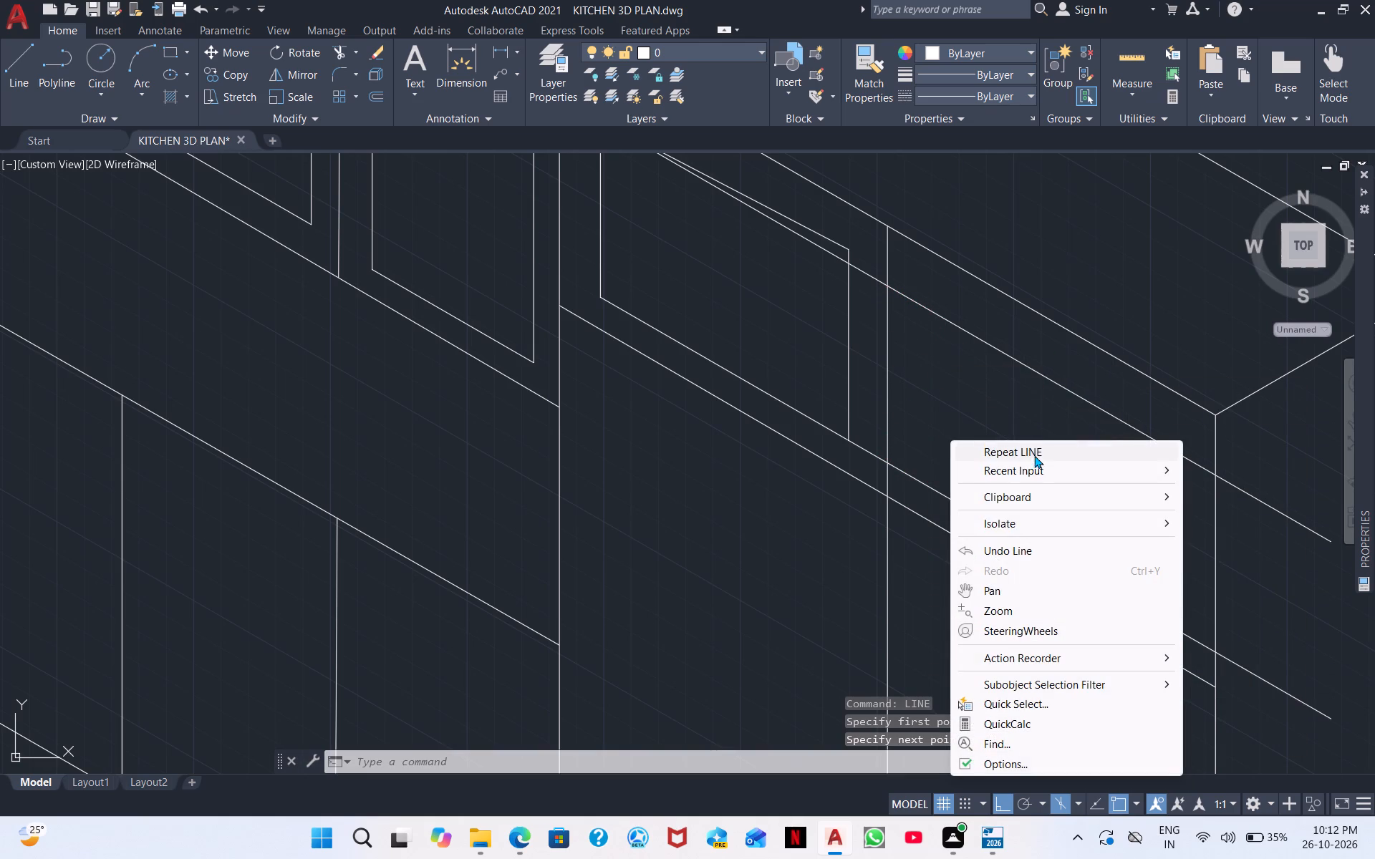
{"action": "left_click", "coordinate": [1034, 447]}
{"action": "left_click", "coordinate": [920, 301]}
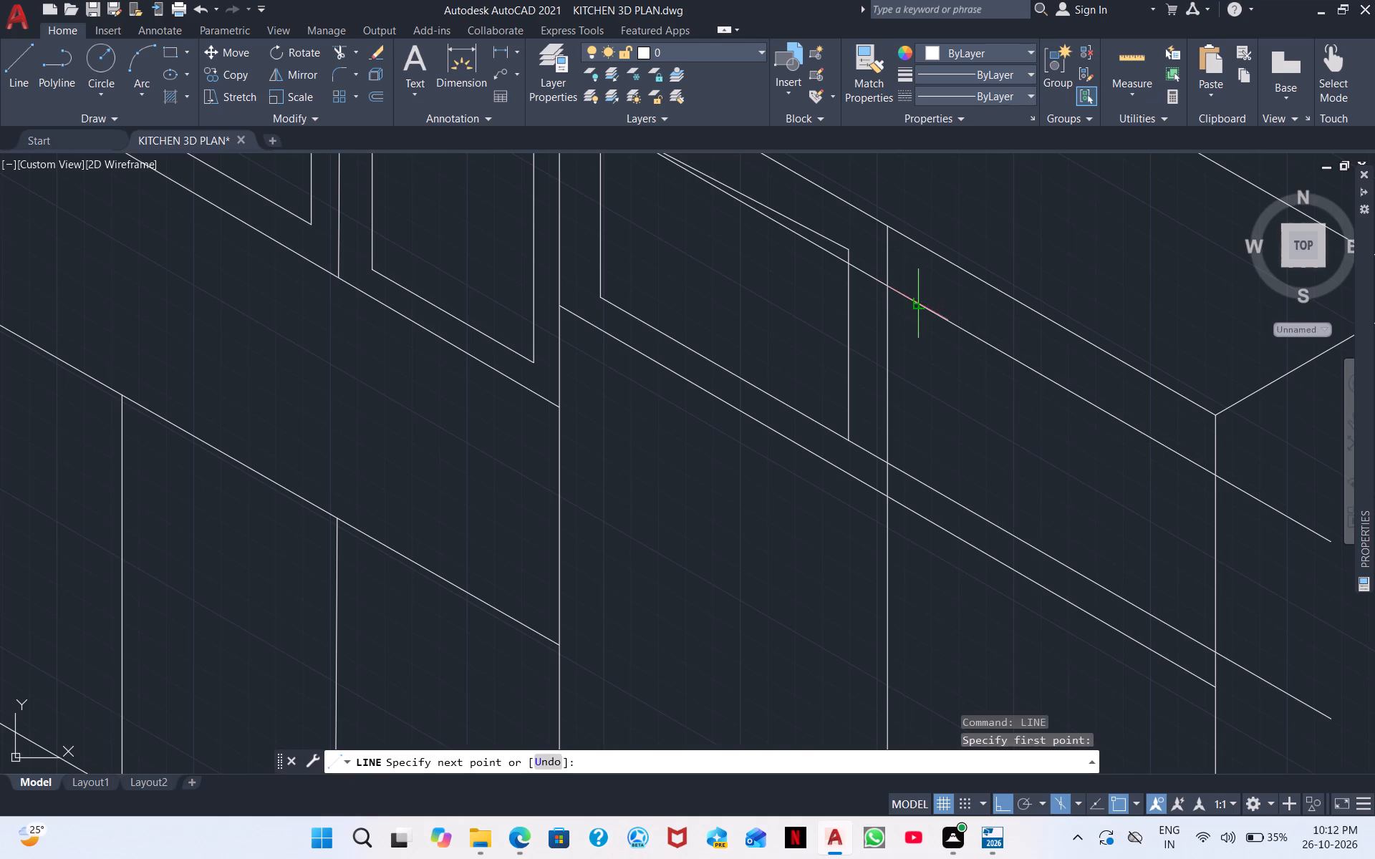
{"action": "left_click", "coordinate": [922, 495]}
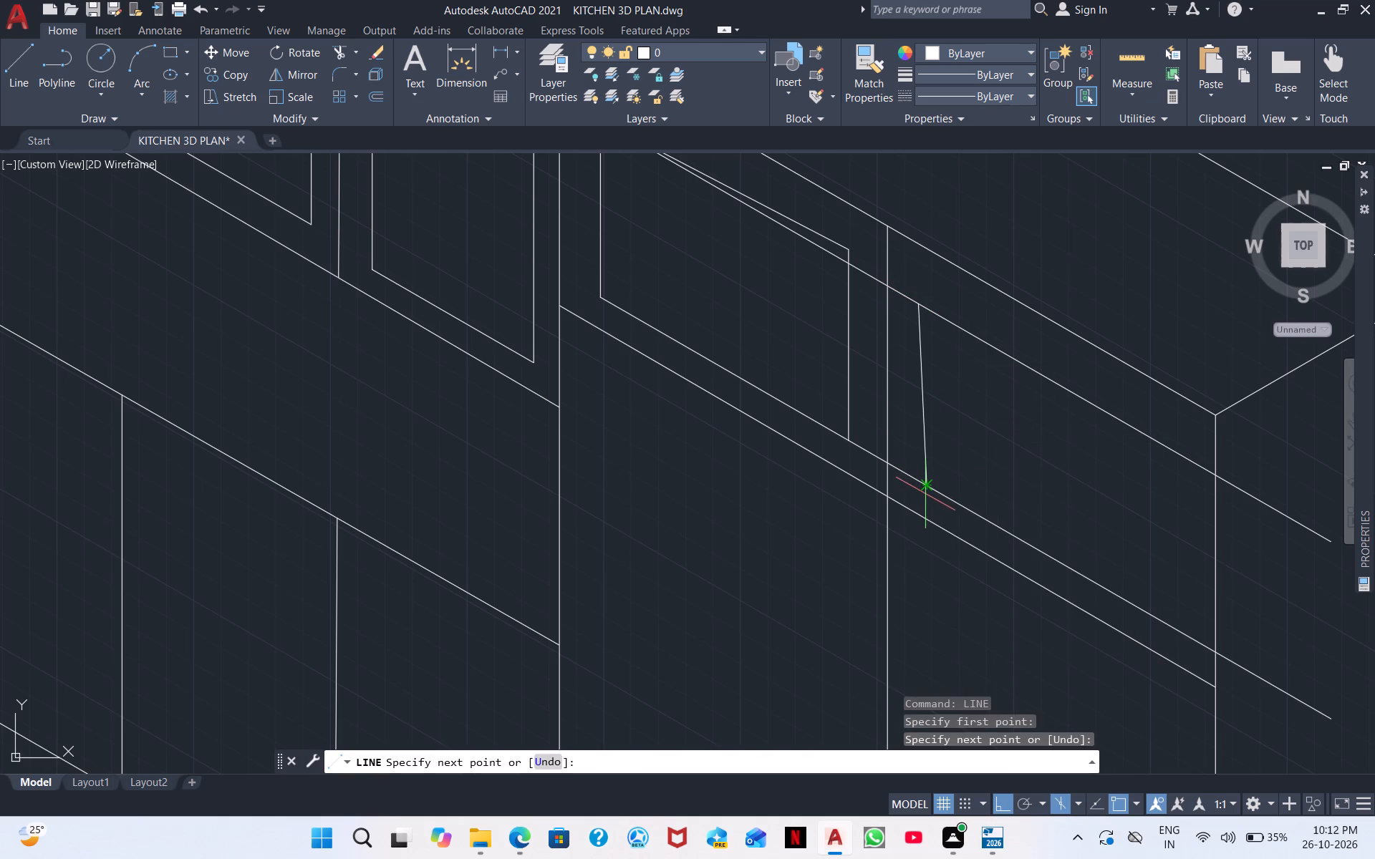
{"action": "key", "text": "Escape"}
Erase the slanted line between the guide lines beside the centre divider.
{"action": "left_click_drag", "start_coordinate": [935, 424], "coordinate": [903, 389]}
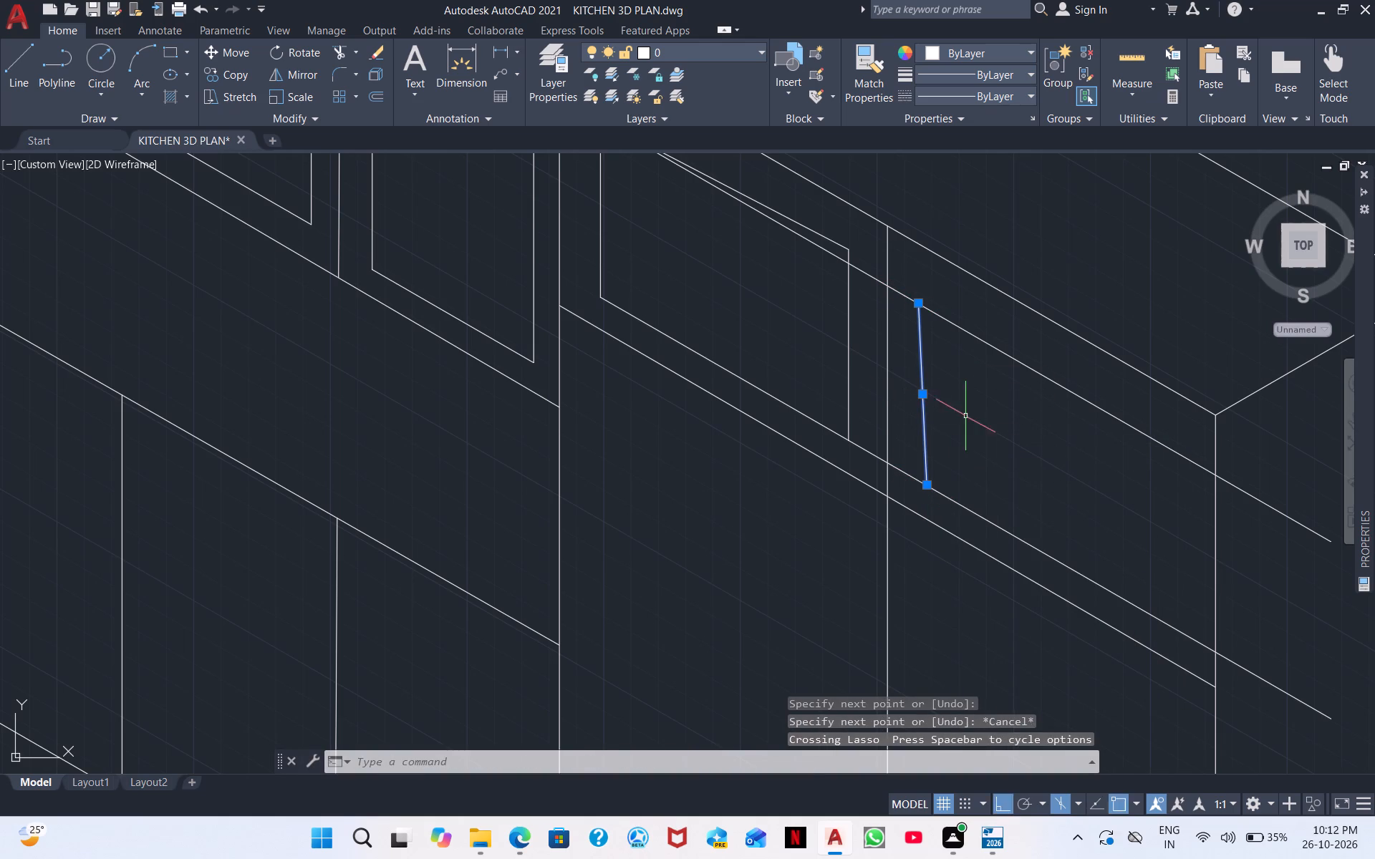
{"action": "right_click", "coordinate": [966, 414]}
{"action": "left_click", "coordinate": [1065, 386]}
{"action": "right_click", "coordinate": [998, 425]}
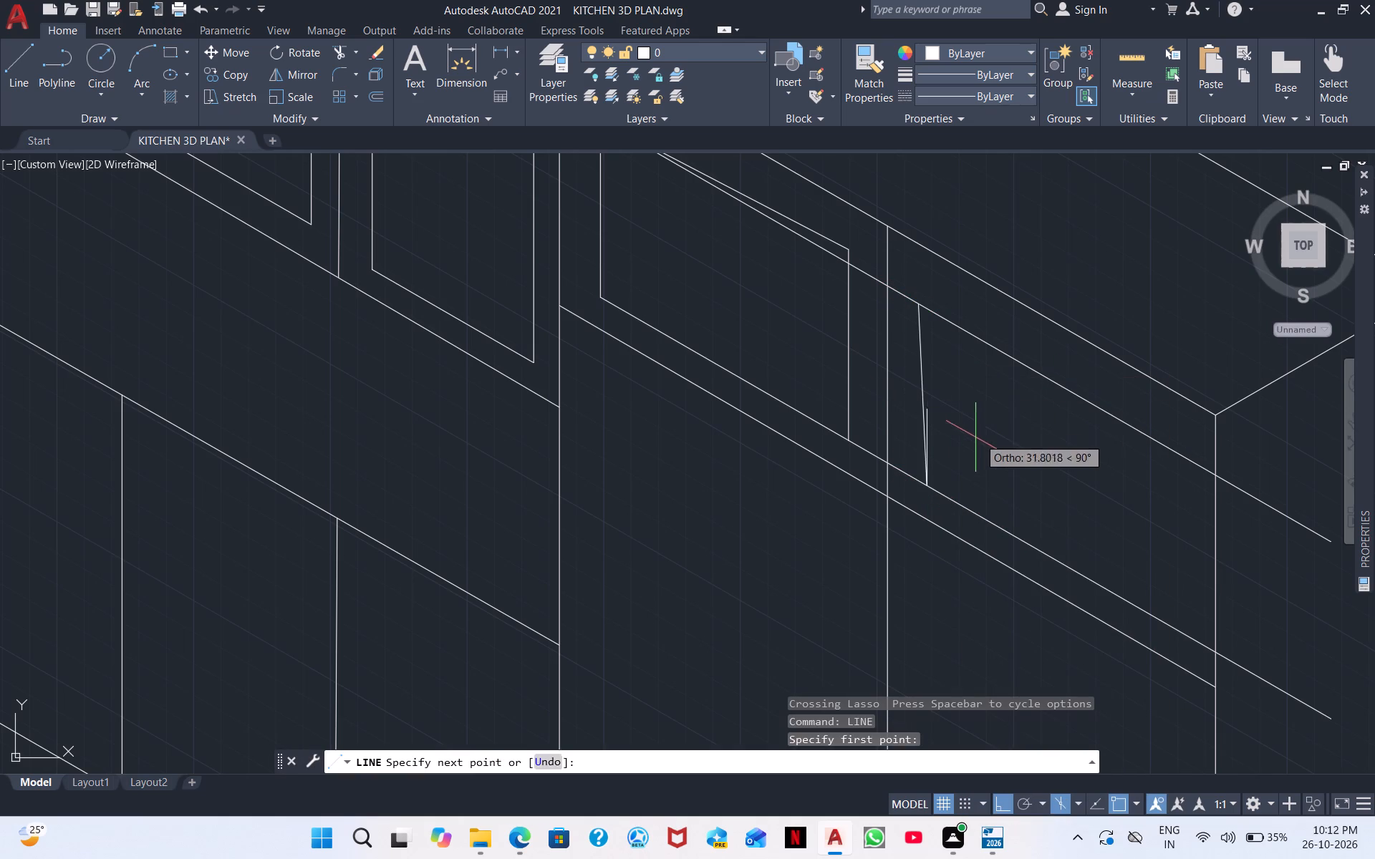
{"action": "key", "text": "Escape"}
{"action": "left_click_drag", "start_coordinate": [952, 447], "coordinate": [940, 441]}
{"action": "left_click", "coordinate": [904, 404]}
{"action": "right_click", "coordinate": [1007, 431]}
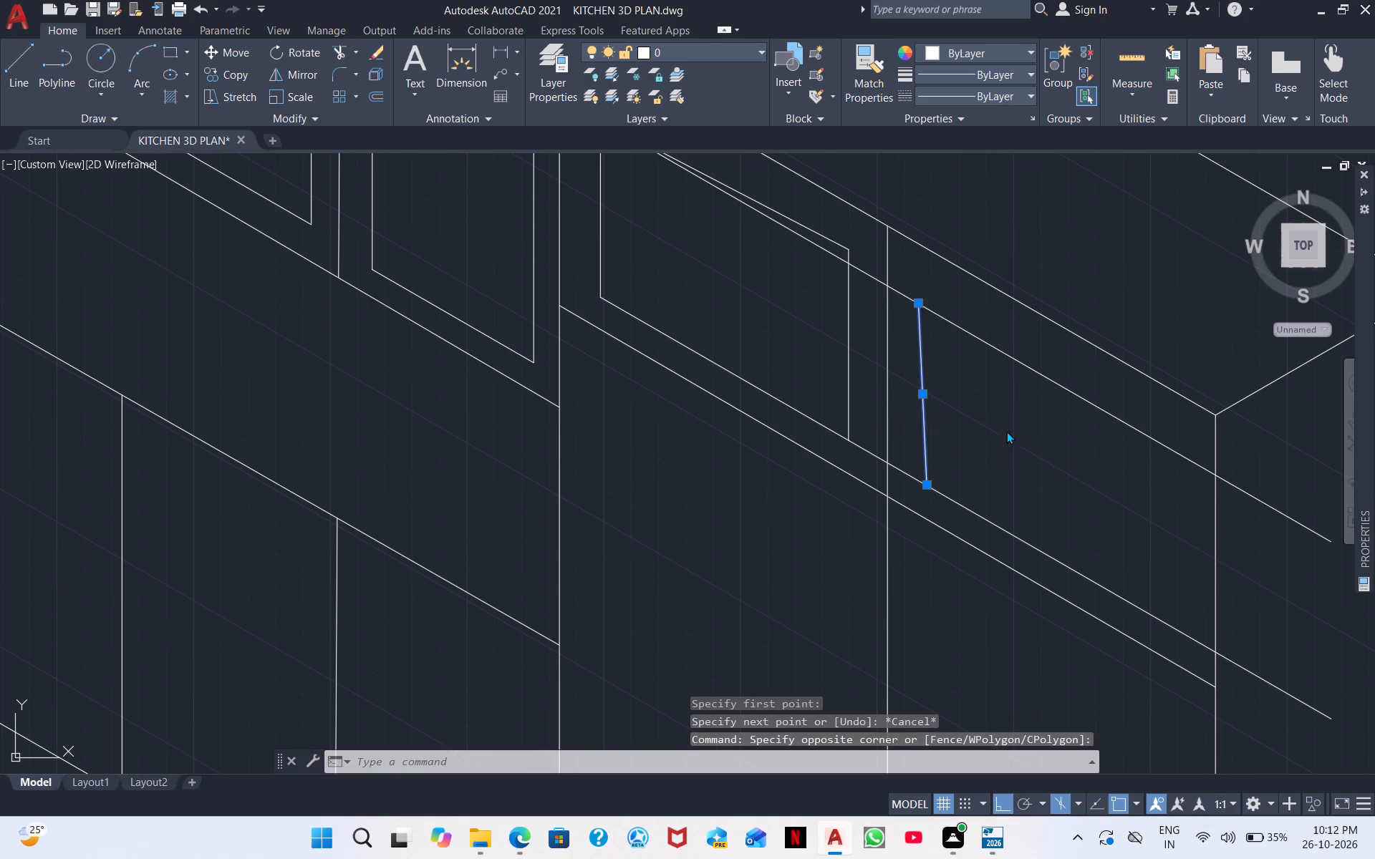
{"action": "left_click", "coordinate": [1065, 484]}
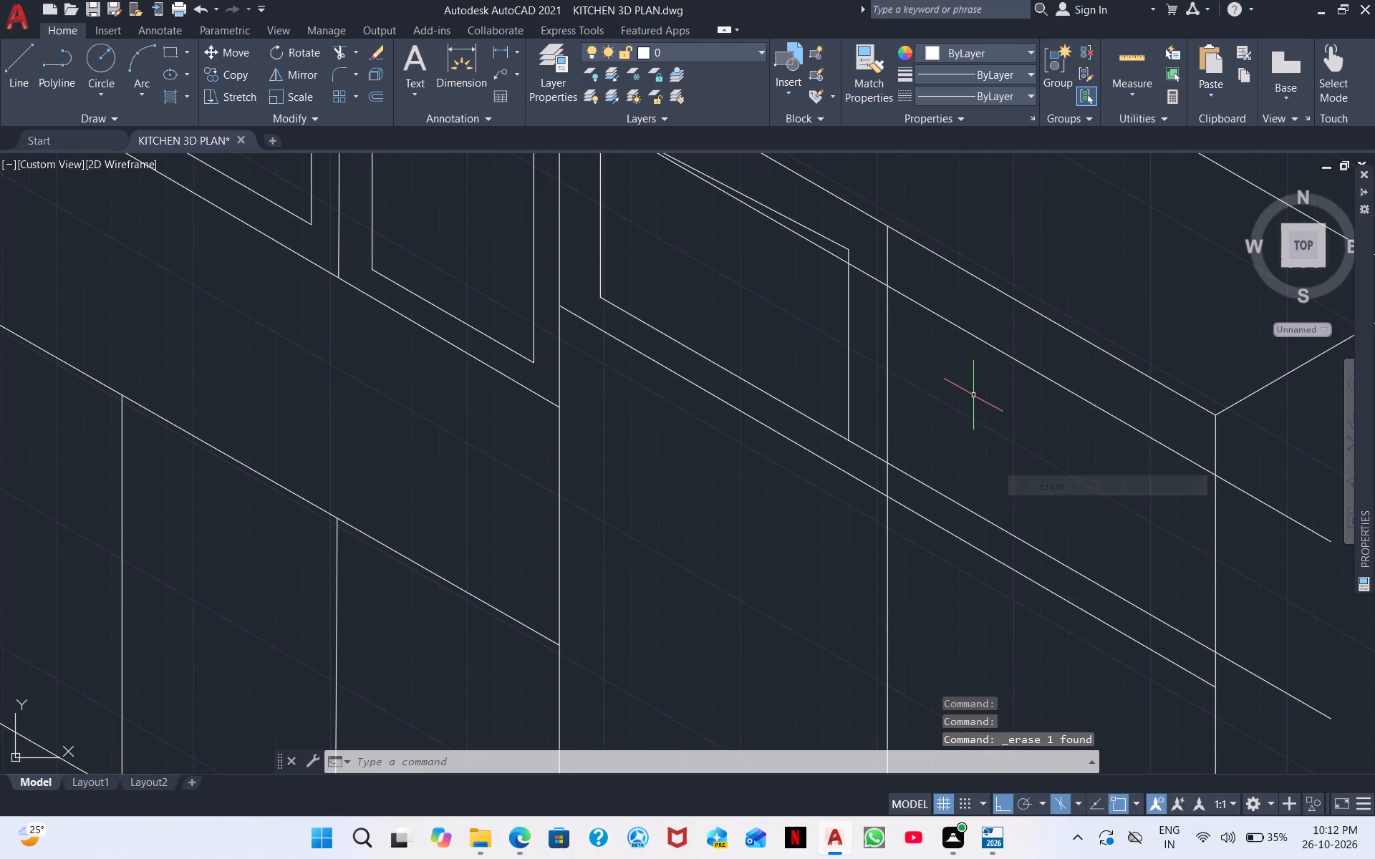
Draw a vertical line just beyond the centre divider, from the cabinet's top edge down past the compartment's bottom edge.
{"action": "right_click", "coordinate": [973, 395]}
{"action": "left_click", "coordinate": [1051, 419]}
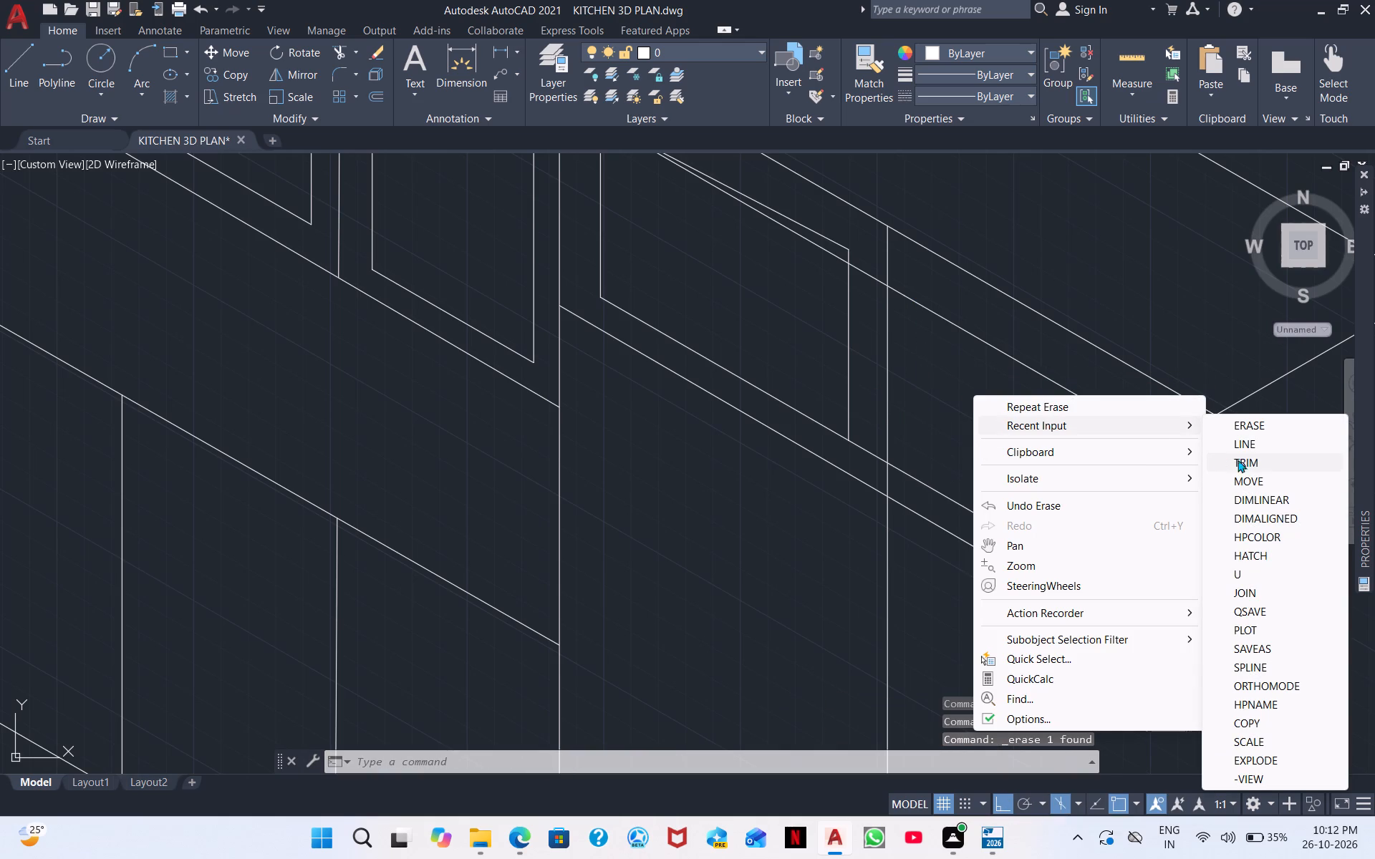
{"action": "left_click", "coordinate": [1260, 442]}
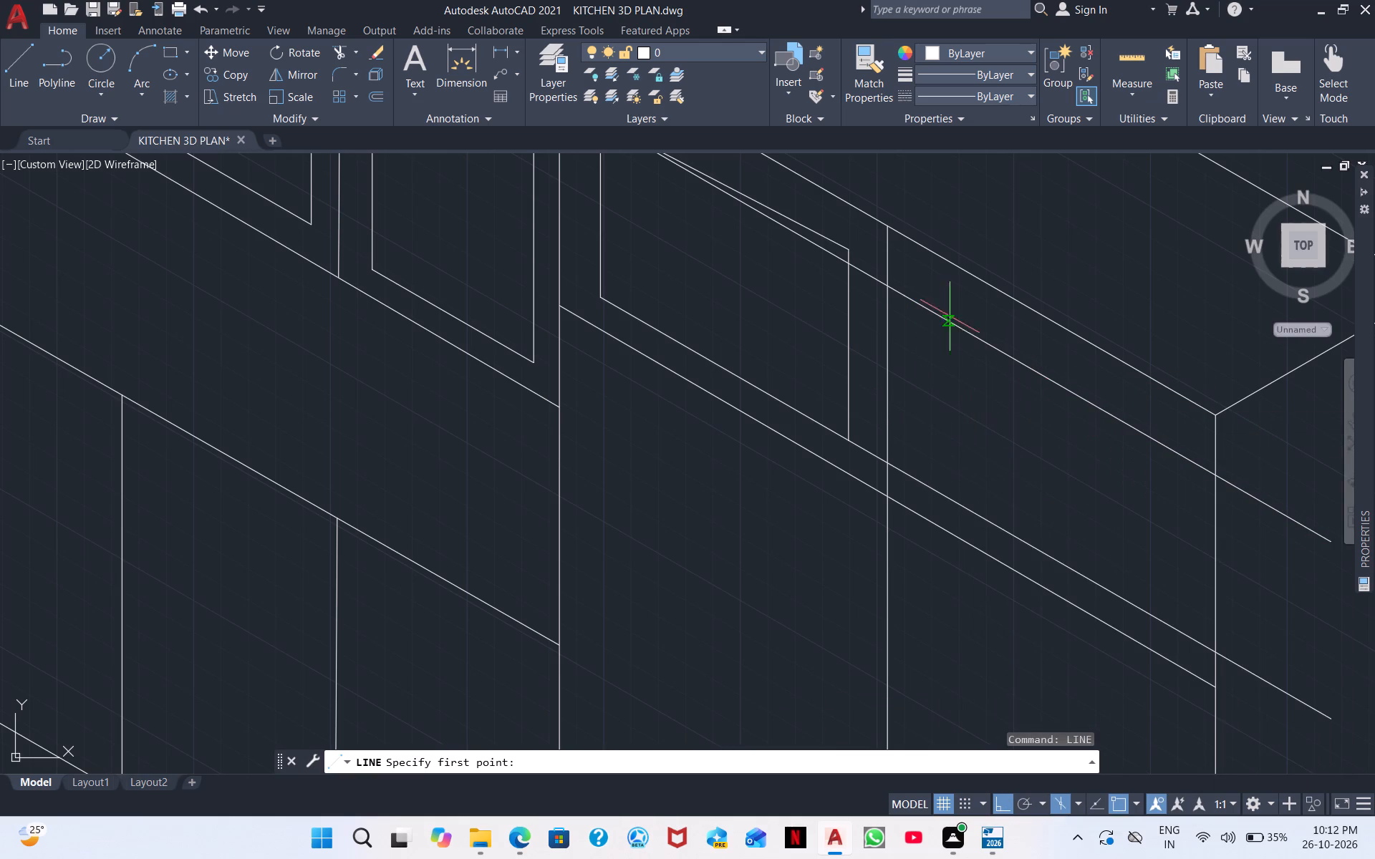
{"action": "left_click", "coordinate": [933, 256]}
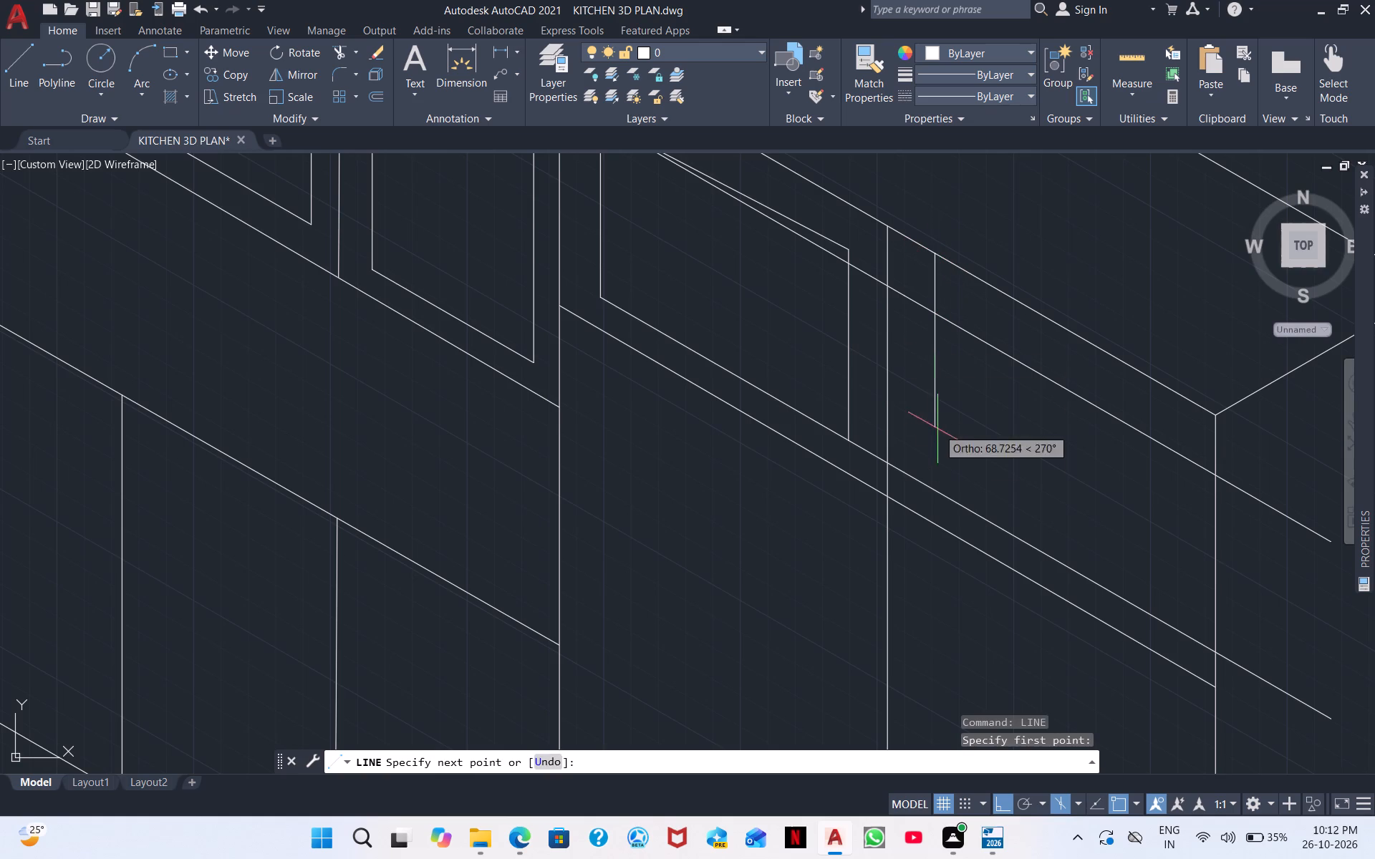
{"action": "left_click", "coordinate": [945, 596]}
{"action": "key", "text": "Escape"}
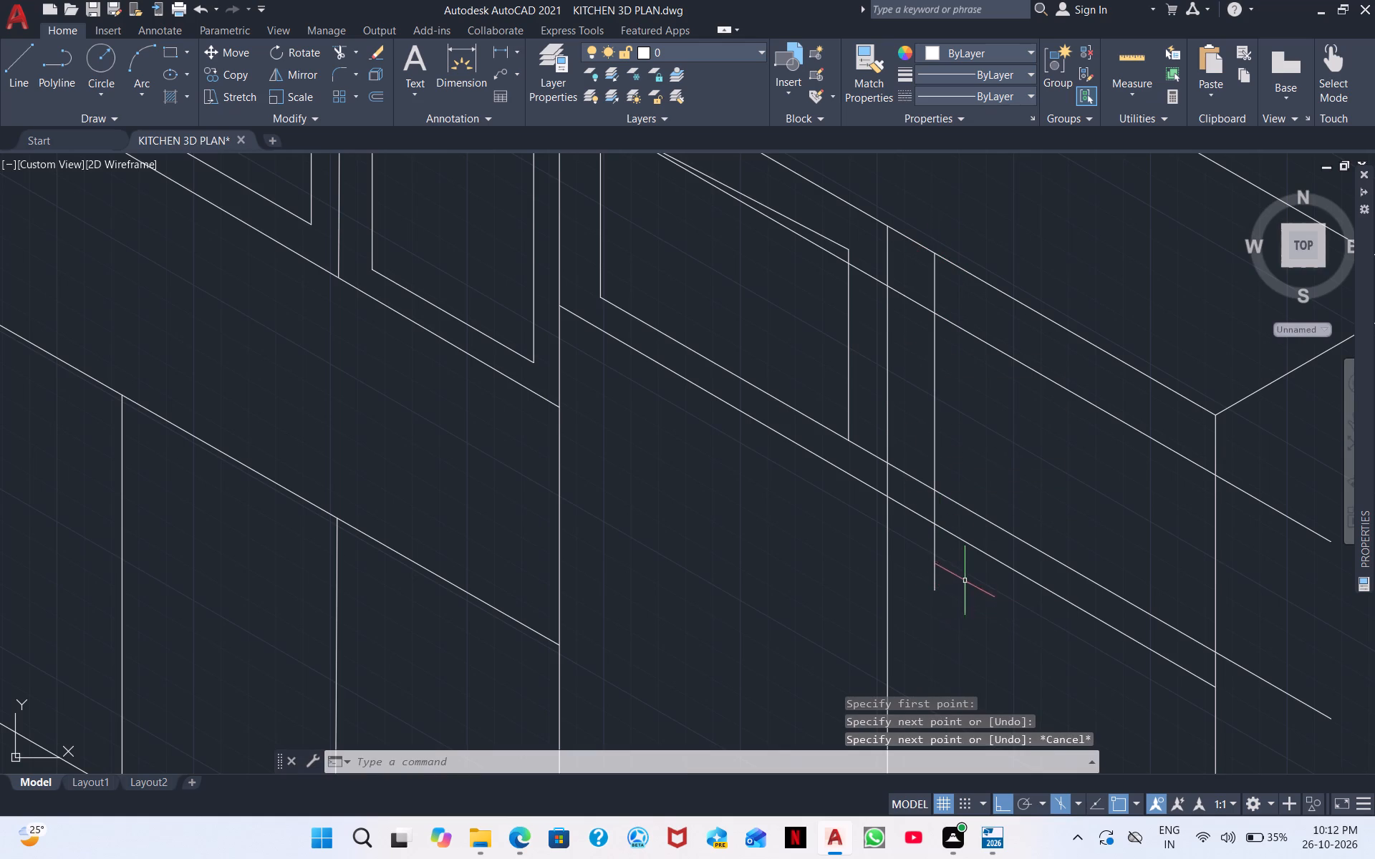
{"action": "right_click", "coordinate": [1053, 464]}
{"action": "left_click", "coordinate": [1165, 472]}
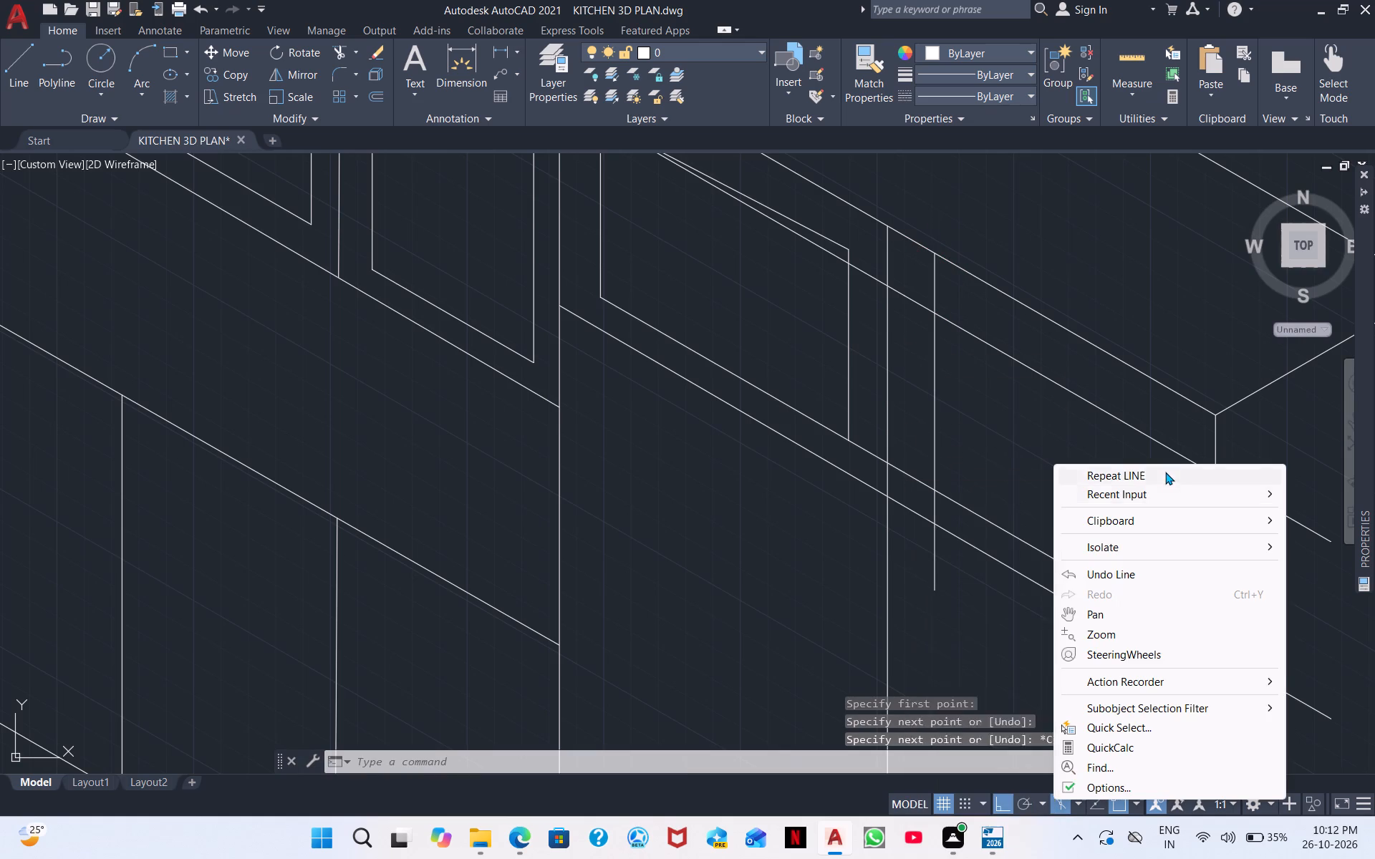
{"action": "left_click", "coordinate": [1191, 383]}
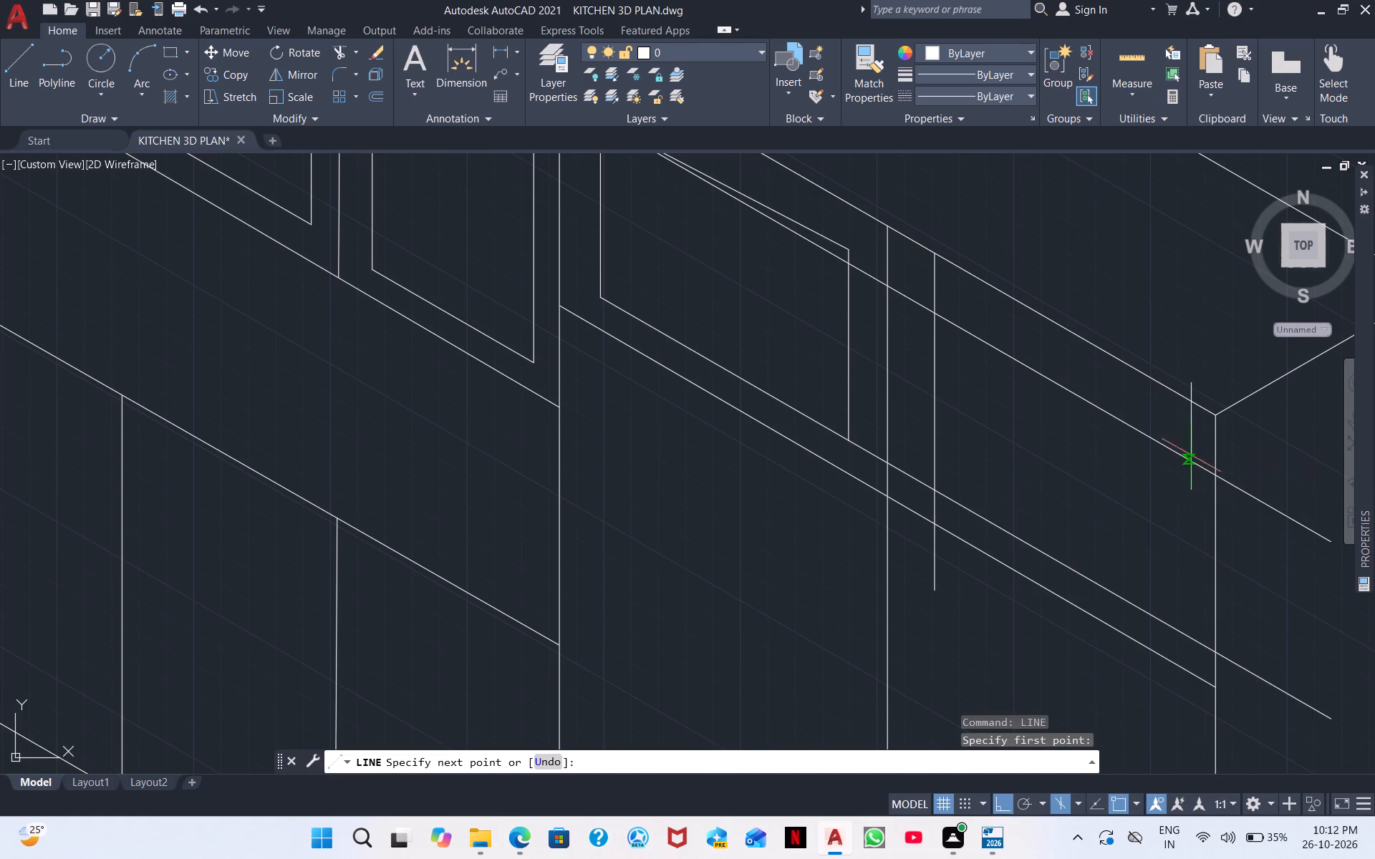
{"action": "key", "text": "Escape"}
Draw a vertical line just inside the cabinet's outer edge, from its top edge down past the compartment's bottom edge.
{"action": "right_click", "coordinate": [1172, 372]}
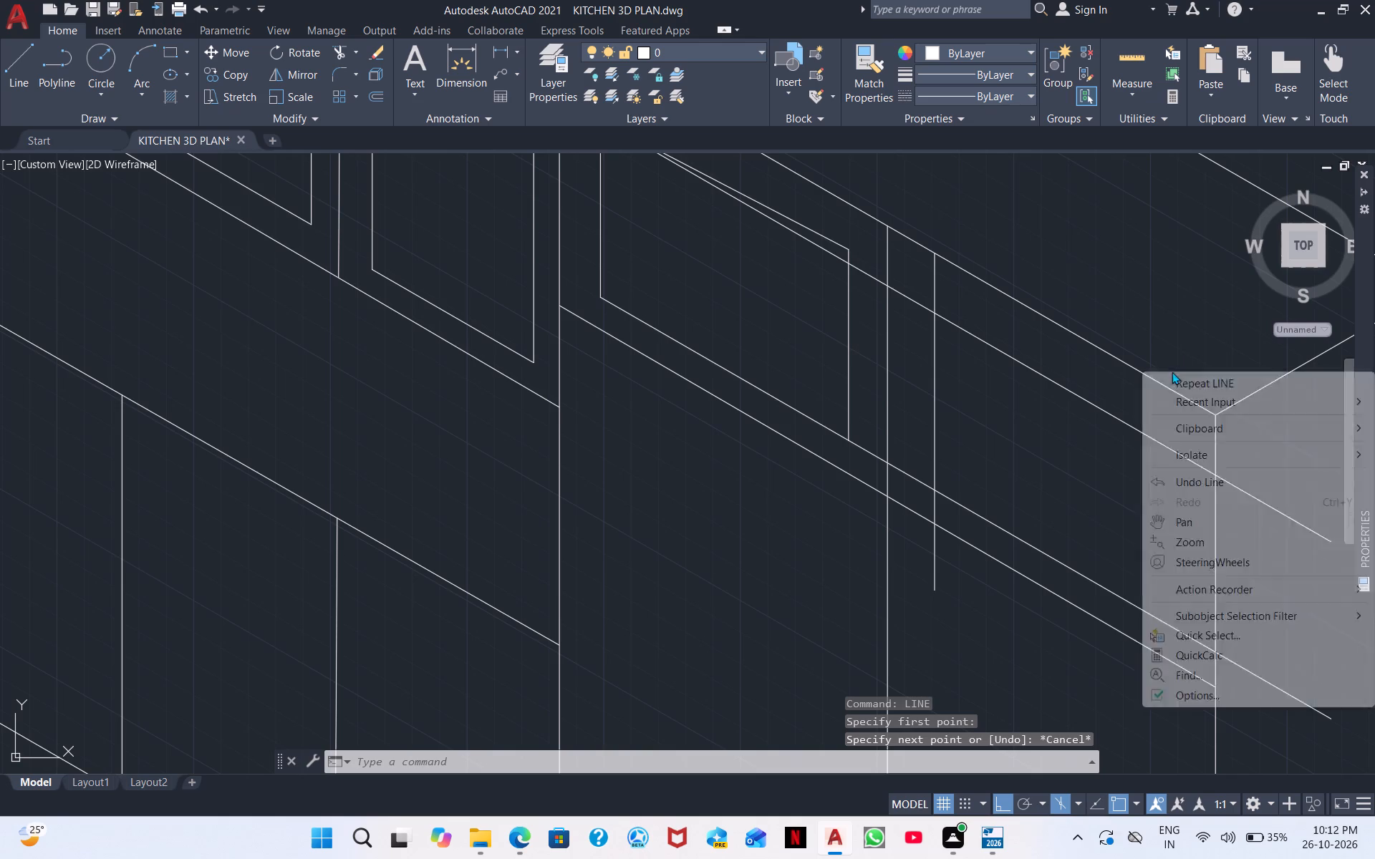
{"action": "left_click", "coordinate": [1208, 380]}
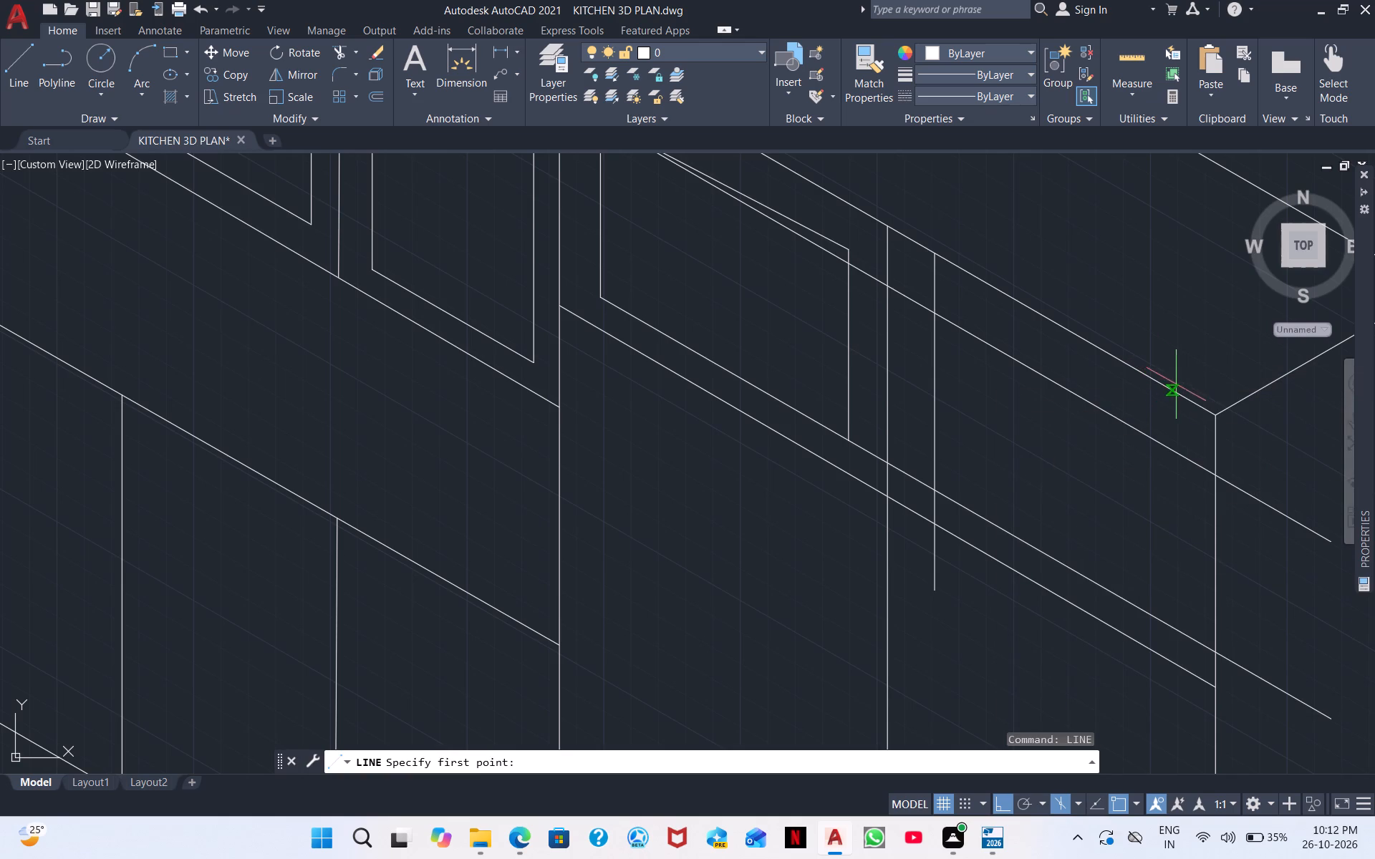
{"action": "left_click_drag", "start_coordinate": [1182, 382], "coordinate": [1195, 695]}
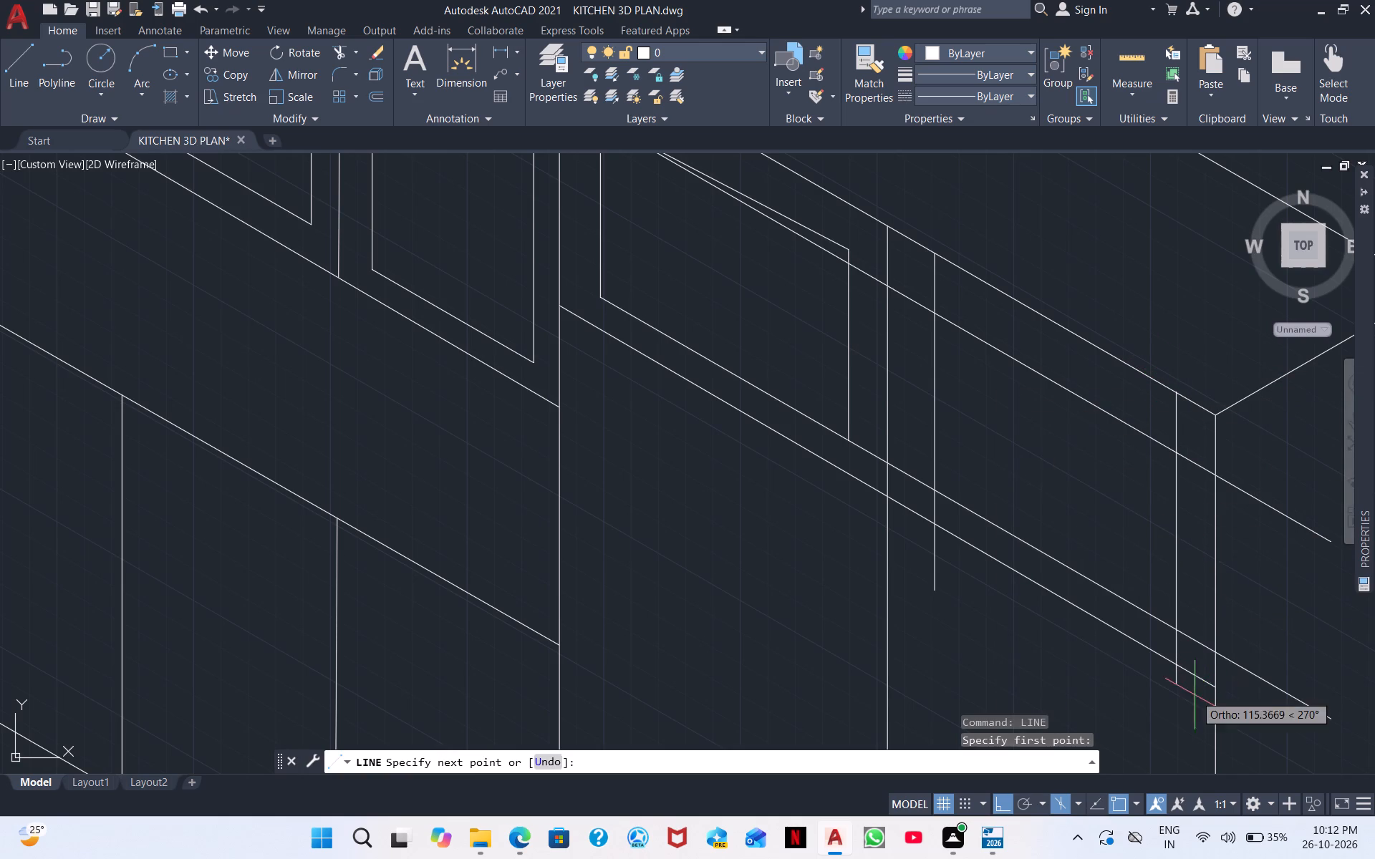
{"action": "left_click_drag", "start_coordinate": [1195, 695], "coordinate": [1185, 715]}
{"action": "left_click", "coordinate": [1185, 715]}
{"action": "key", "text": "Escape"}
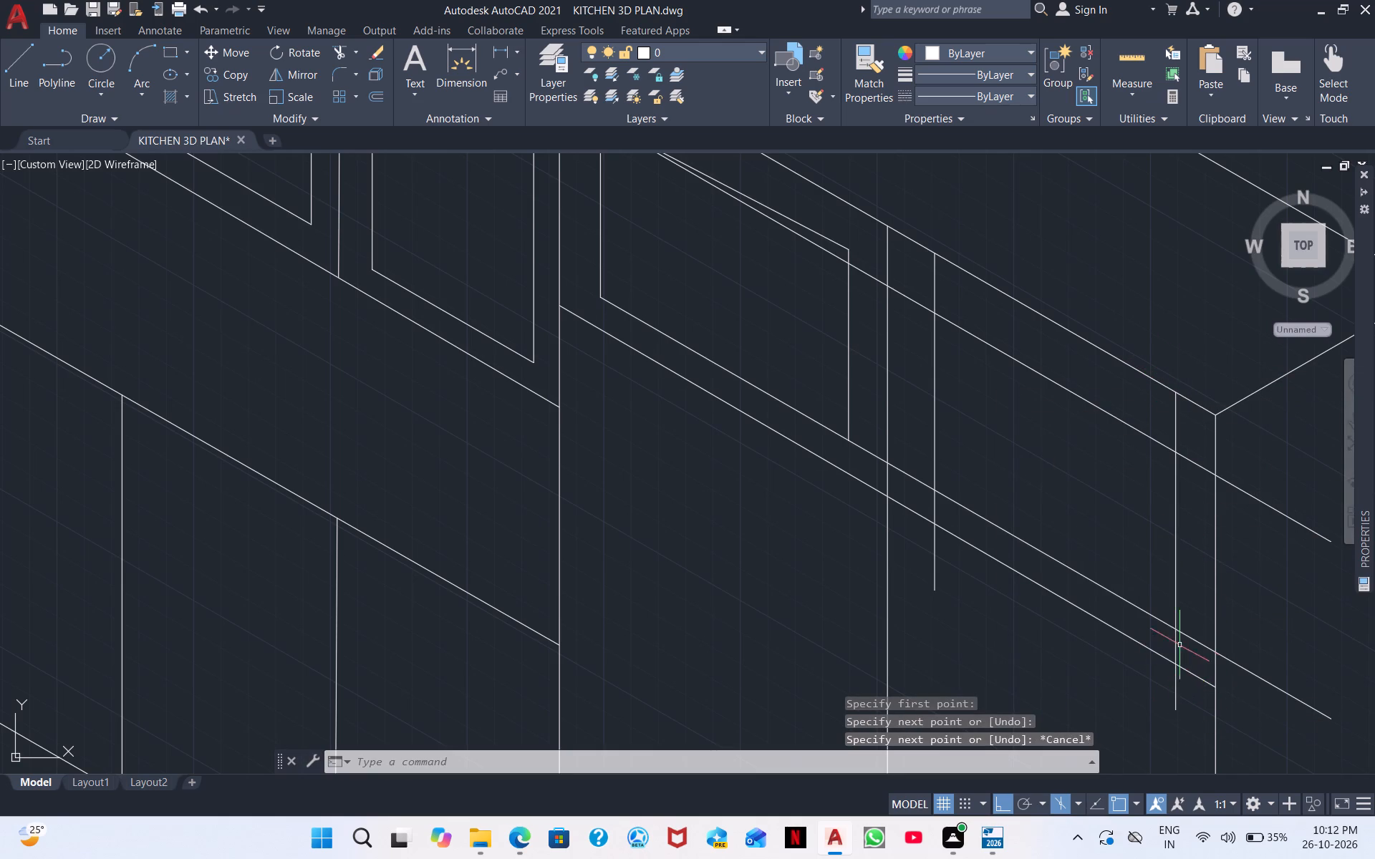
Trim the ends of both guide lines that extend beyond the tall cabinet's outer edge.
{"action": "right_click", "coordinate": [1089, 545]}
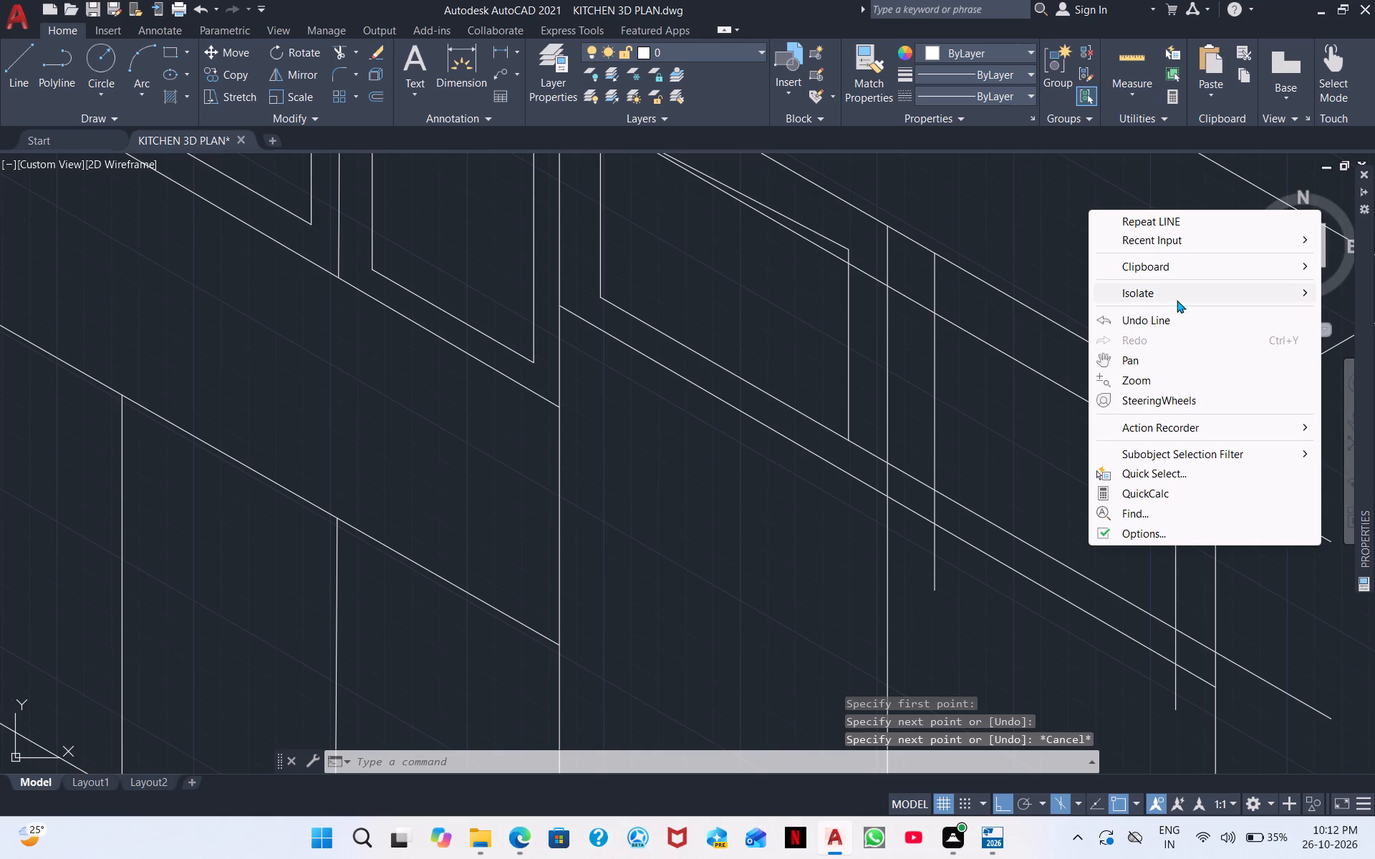
{"action": "left_click", "coordinate": [1181, 238]}
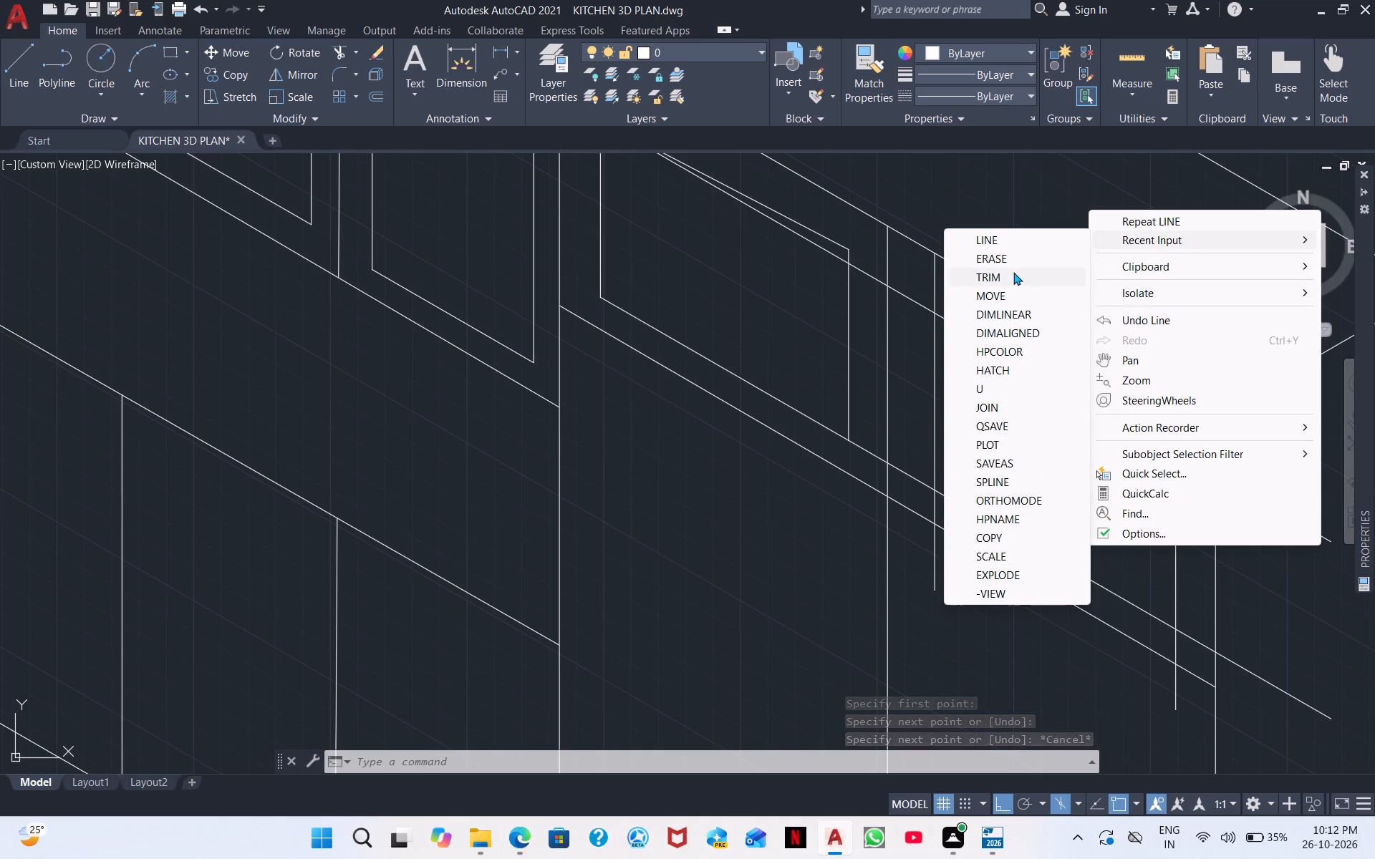
{"action": "left_click", "coordinate": [1013, 272]}
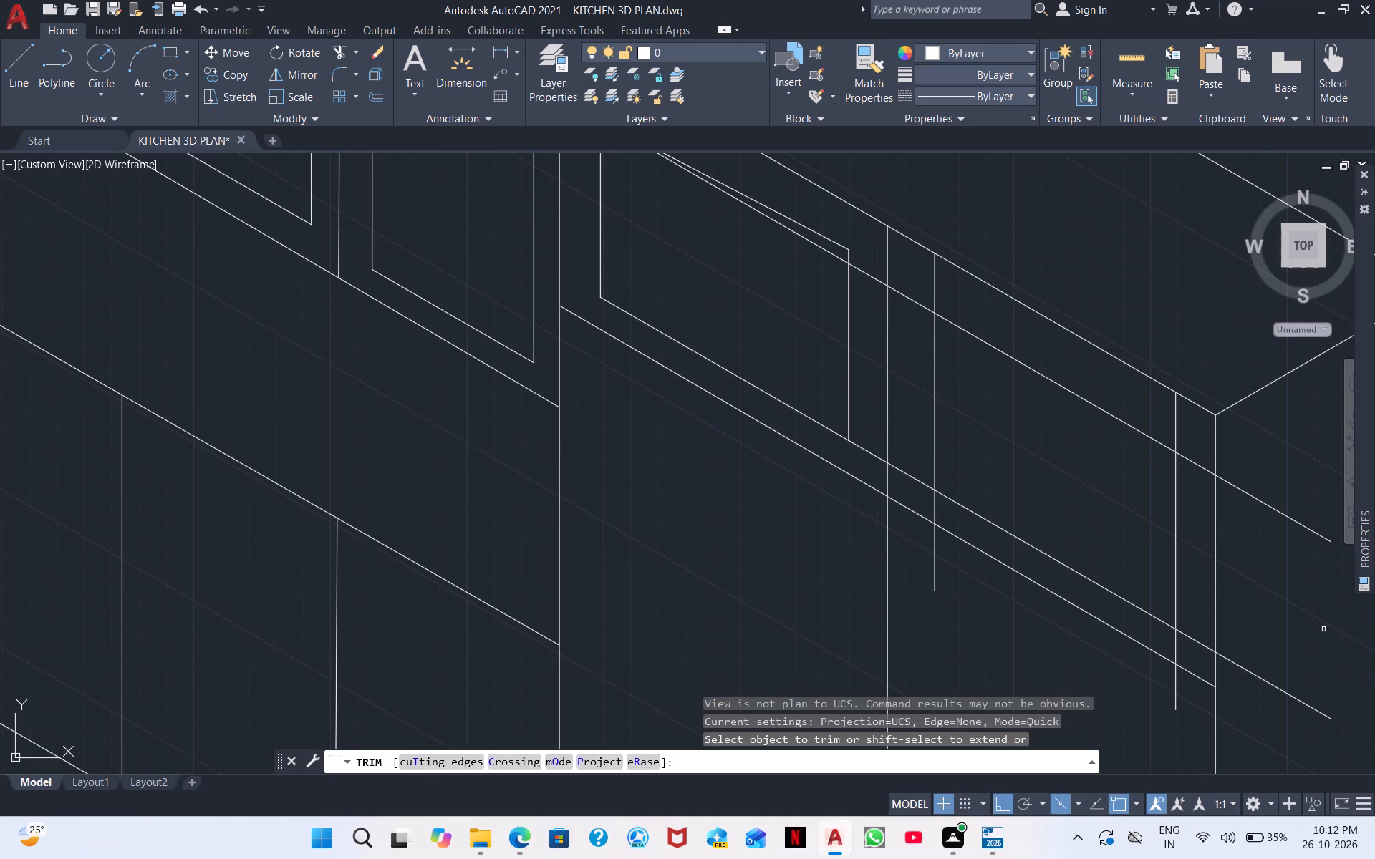
{"action": "left_click", "coordinate": [1293, 696]}
{"action": "left_click_drag", "start_coordinate": [1270, 492], "coordinate": [1285, 560]}
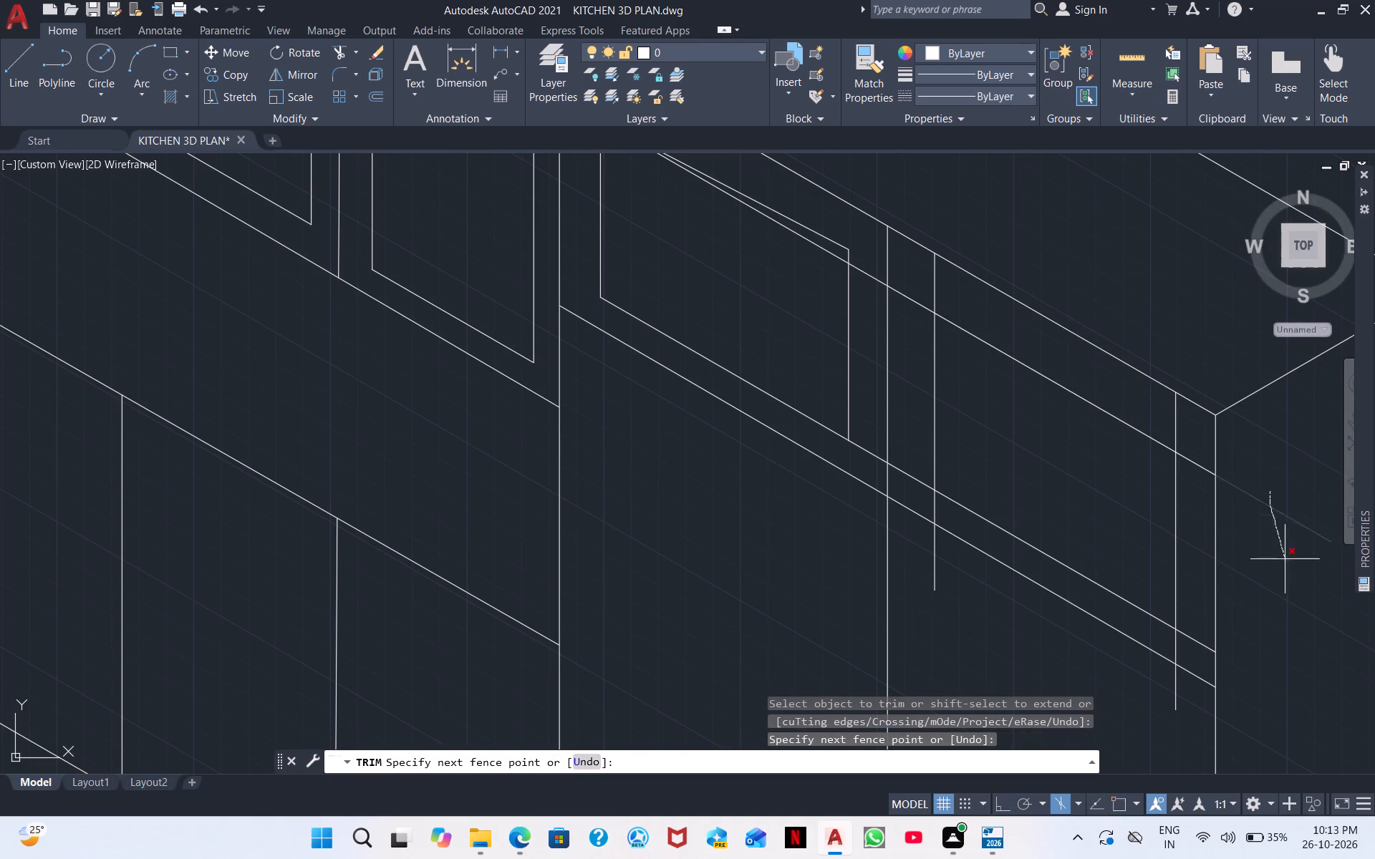
{"action": "left_click_drag", "start_coordinate": [1285, 560], "coordinate": [1285, 561]}
{"action": "scroll", "coordinate": [1159, 419], "scroll_direction": "up", "scroll_amount": 2}
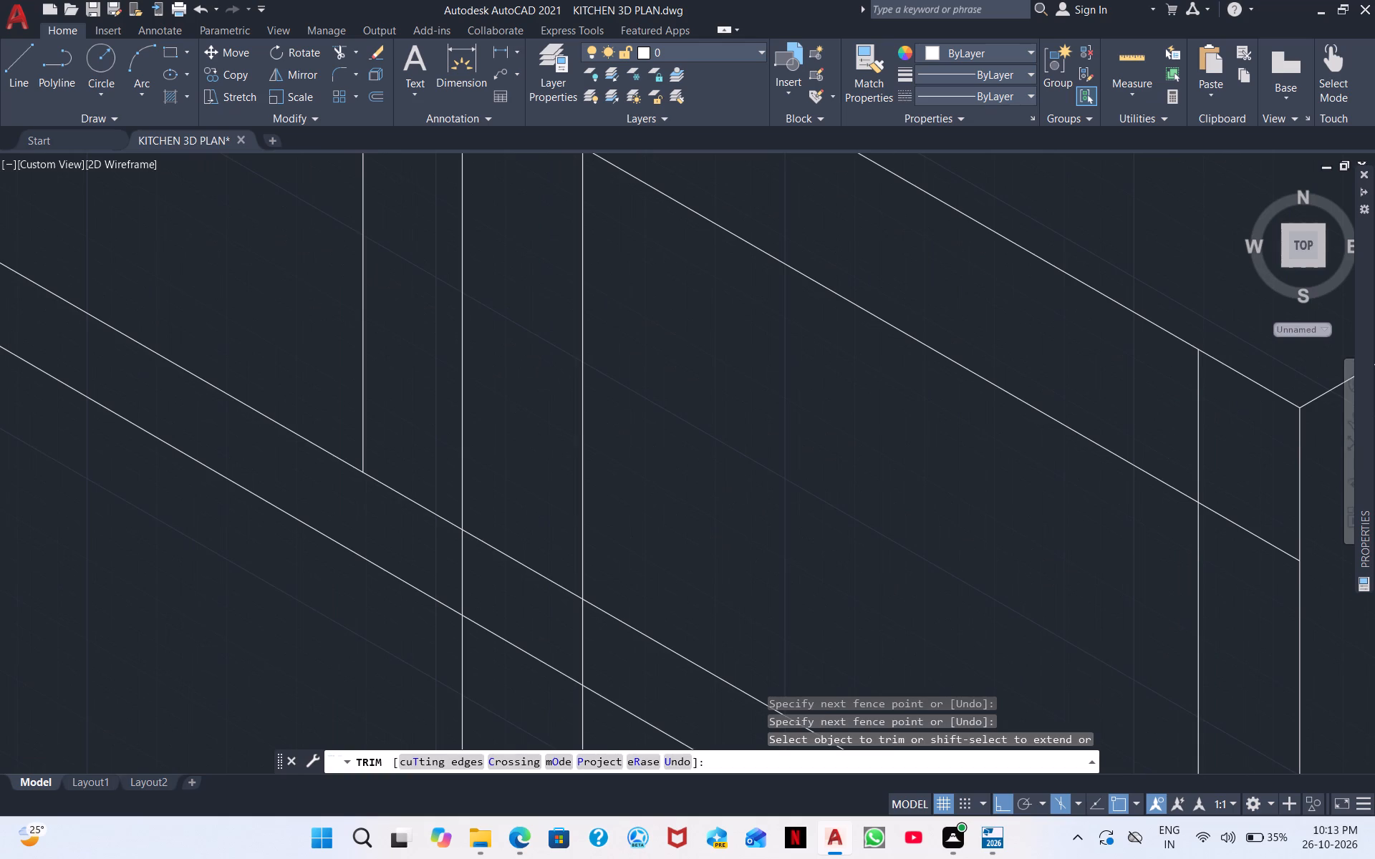
Trim the surplus guide-line and vertical line ends around the corners of the inset panel in the tall cabinet's outer top compartment.
{"action": "left_click_drag", "start_coordinate": [1159, 419], "coordinate": [1273, 608]}
{"action": "middle_click_drag", "start_coordinate": [1268, 608], "coordinate": [1225, 354]}
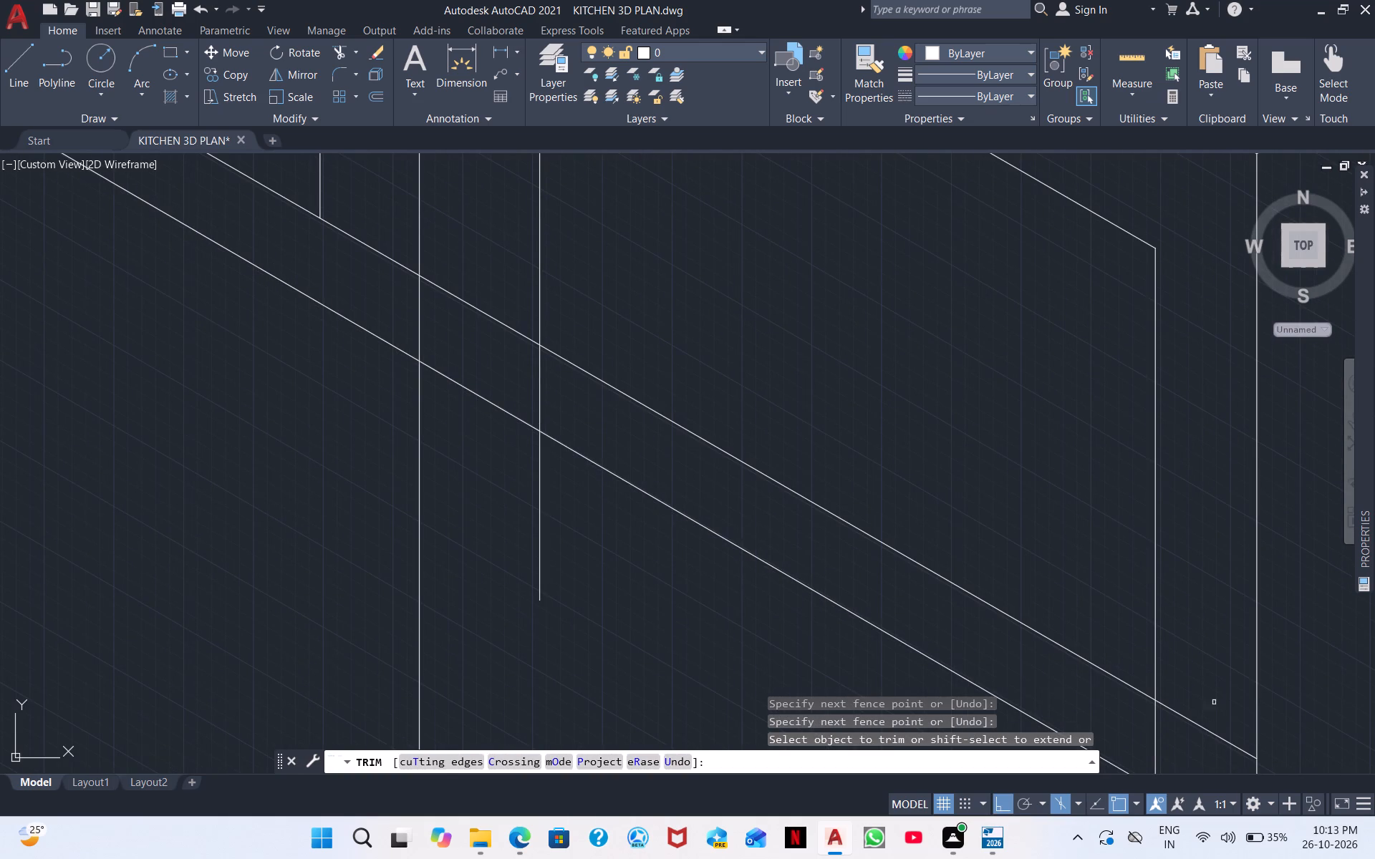
{"action": "left_click_drag", "start_coordinate": [1109, 722], "coordinate": [1194, 685]}
{"action": "middle_click_drag", "start_coordinate": [1188, 686], "coordinate": [1205, 452]}
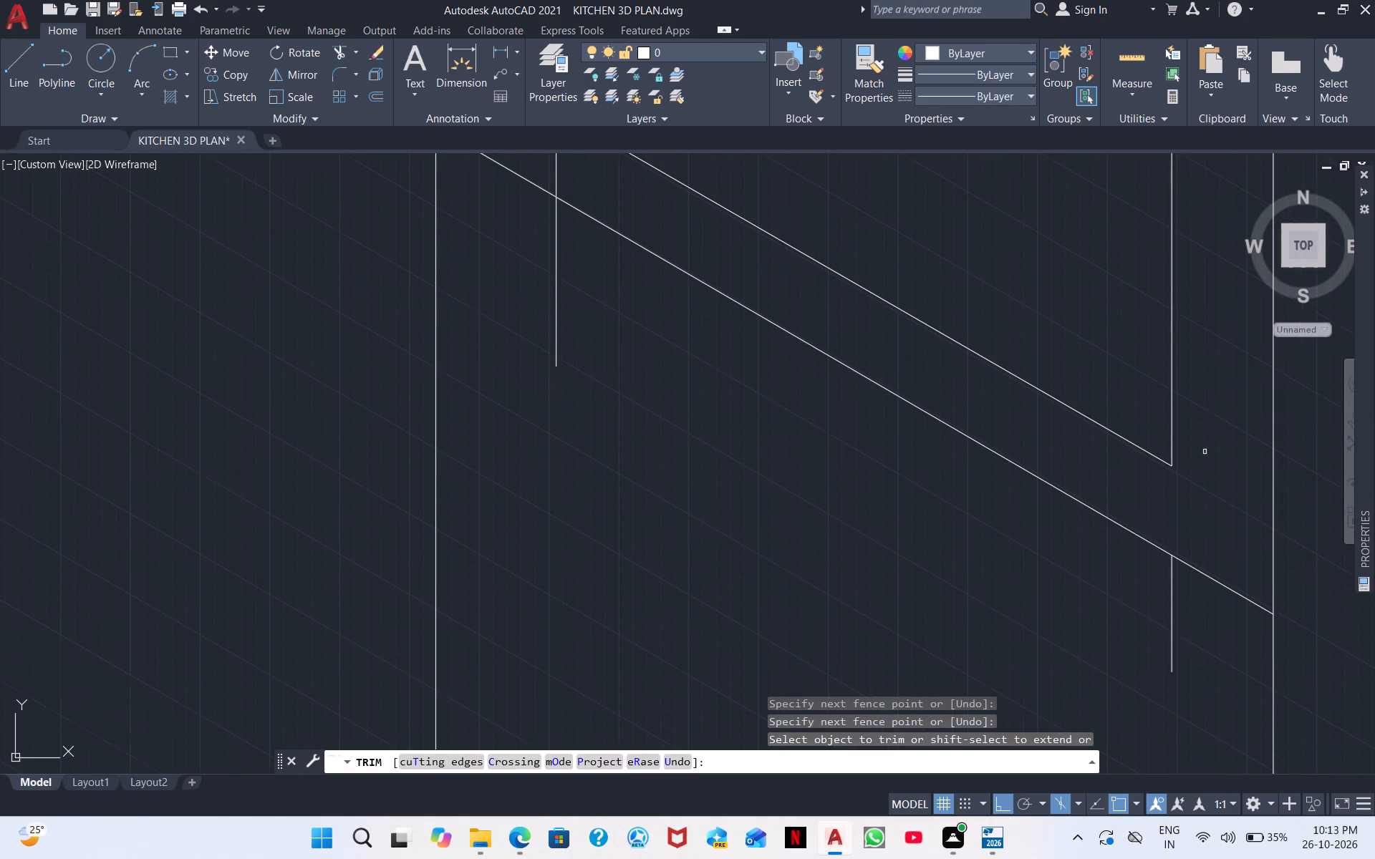
{"action": "left_click_drag", "start_coordinate": [1184, 631], "coordinate": [1050, 590]}
{"action": "middle_click_drag", "start_coordinate": [1036, 600], "coordinate": [1296, 850]}
{"action": "scroll", "coordinate": [1293, 816], "scroll_direction": "down", "scroll_amount": 1}
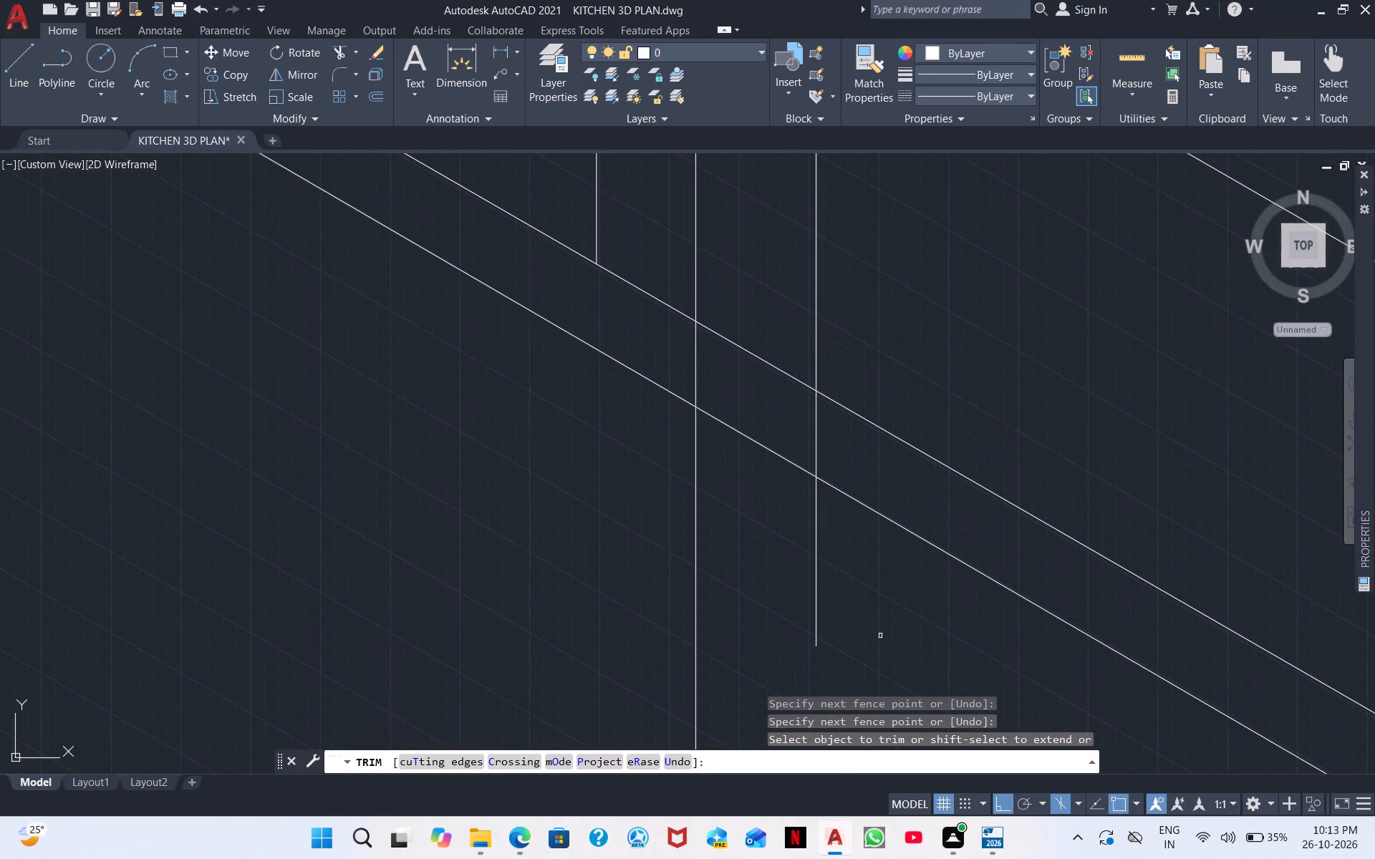
{"action": "middle_click_drag", "start_coordinate": [880, 642], "coordinate": [1039, 716]}
{"action": "left_click_drag", "start_coordinate": [1007, 676], "coordinate": [922, 617]}
{"action": "middle_click_drag", "start_coordinate": [920, 617], "coordinate": [968, 705]}
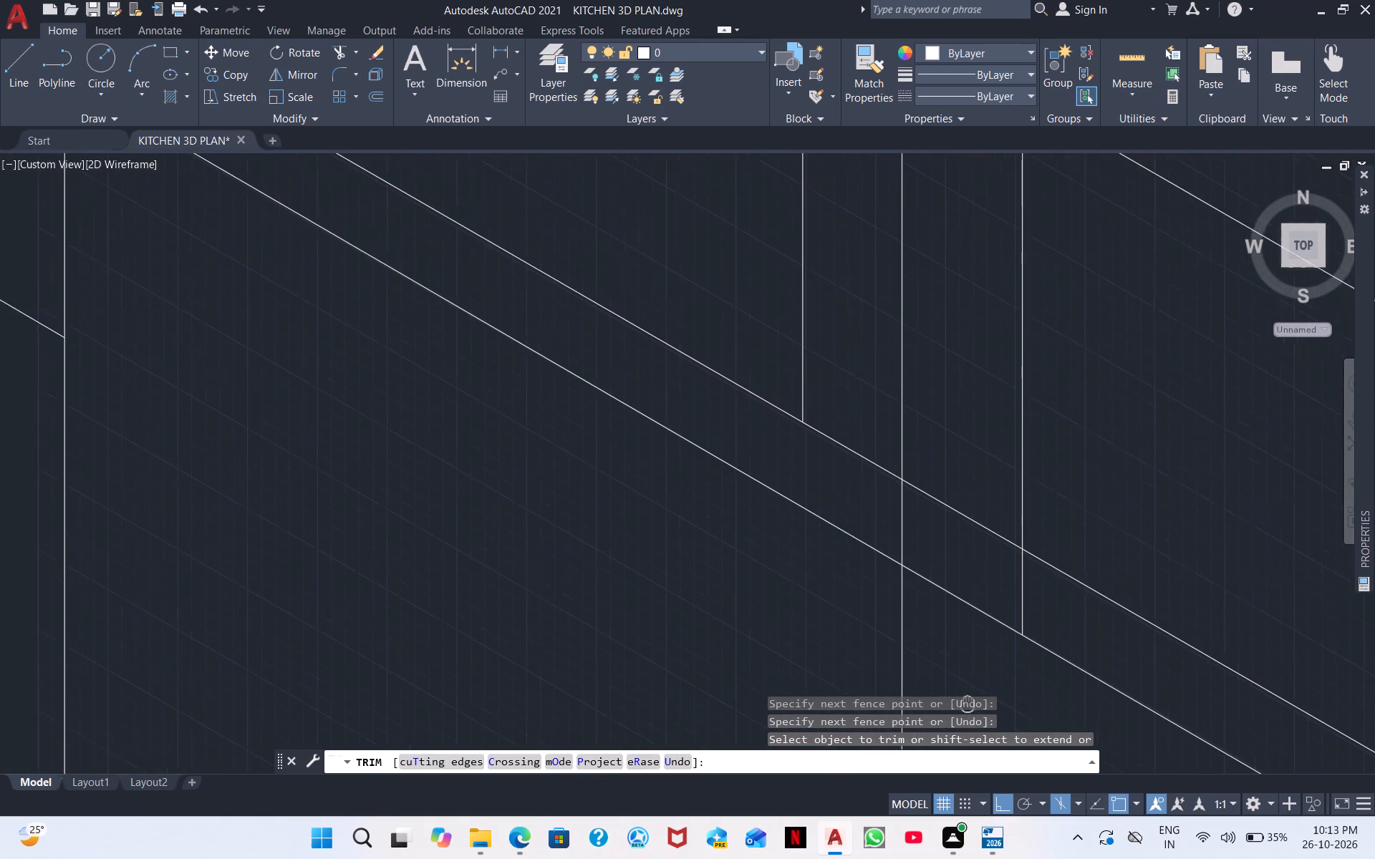
{"action": "middle_click_drag", "start_coordinate": [968, 705], "coordinate": [983, 725]}
{"action": "left_click_drag", "start_coordinate": [974, 512], "coordinate": [1083, 623]}
Clean up the inner top compartment's inset panel, removing its slanted top line, the stub above it and surplus guide-line pieces around the centre divider.
{"action": "scroll", "coordinate": [925, 503], "scroll_direction": "down", "scroll_amount": 1}
{"action": "middle_click_drag", "start_coordinate": [925, 503], "coordinate": [927, 509]}
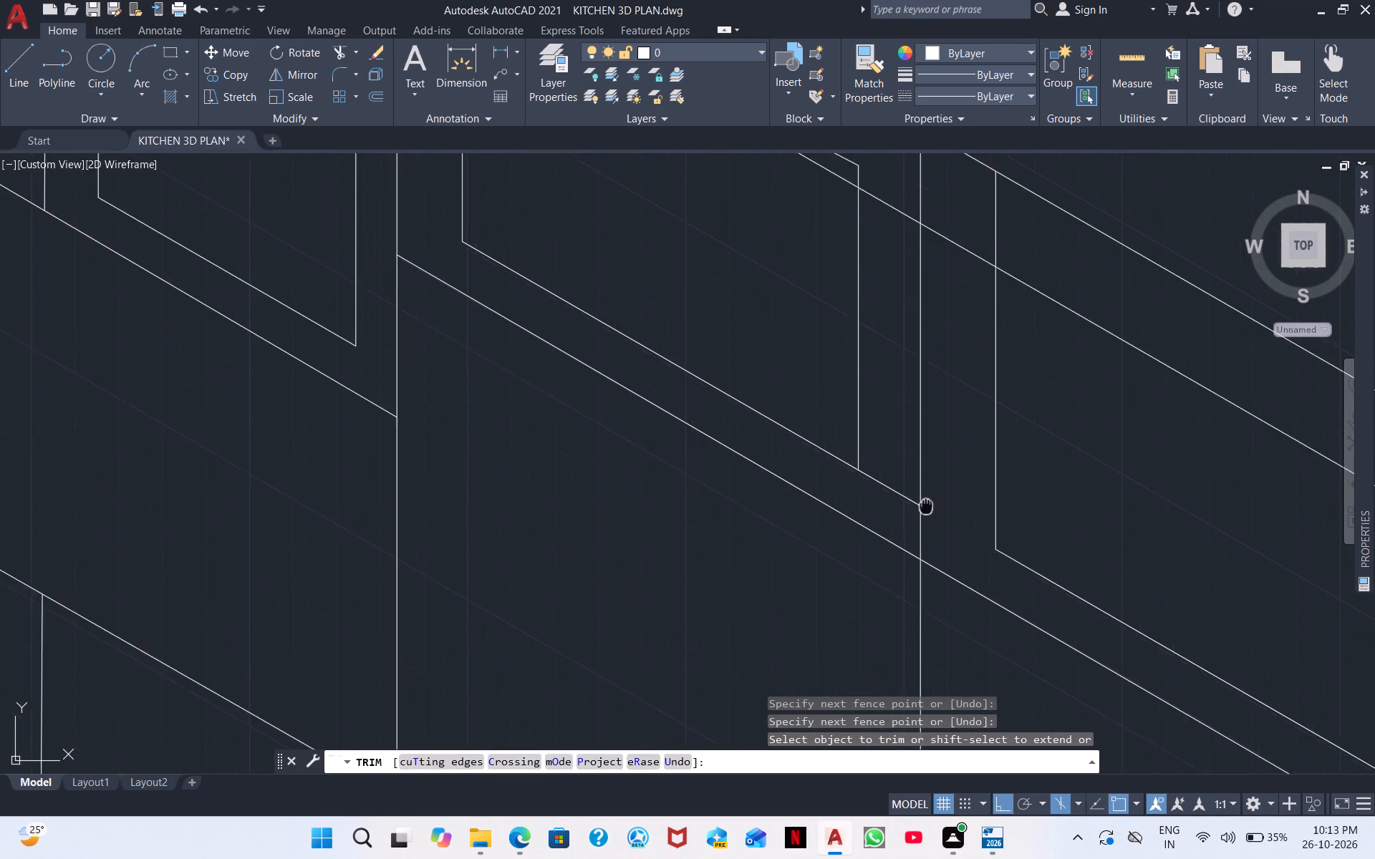
{"action": "middle_click_drag", "start_coordinate": [927, 509], "coordinate": [1013, 575]}
{"action": "left_click_drag", "start_coordinate": [988, 546], "coordinate": [975, 598]}
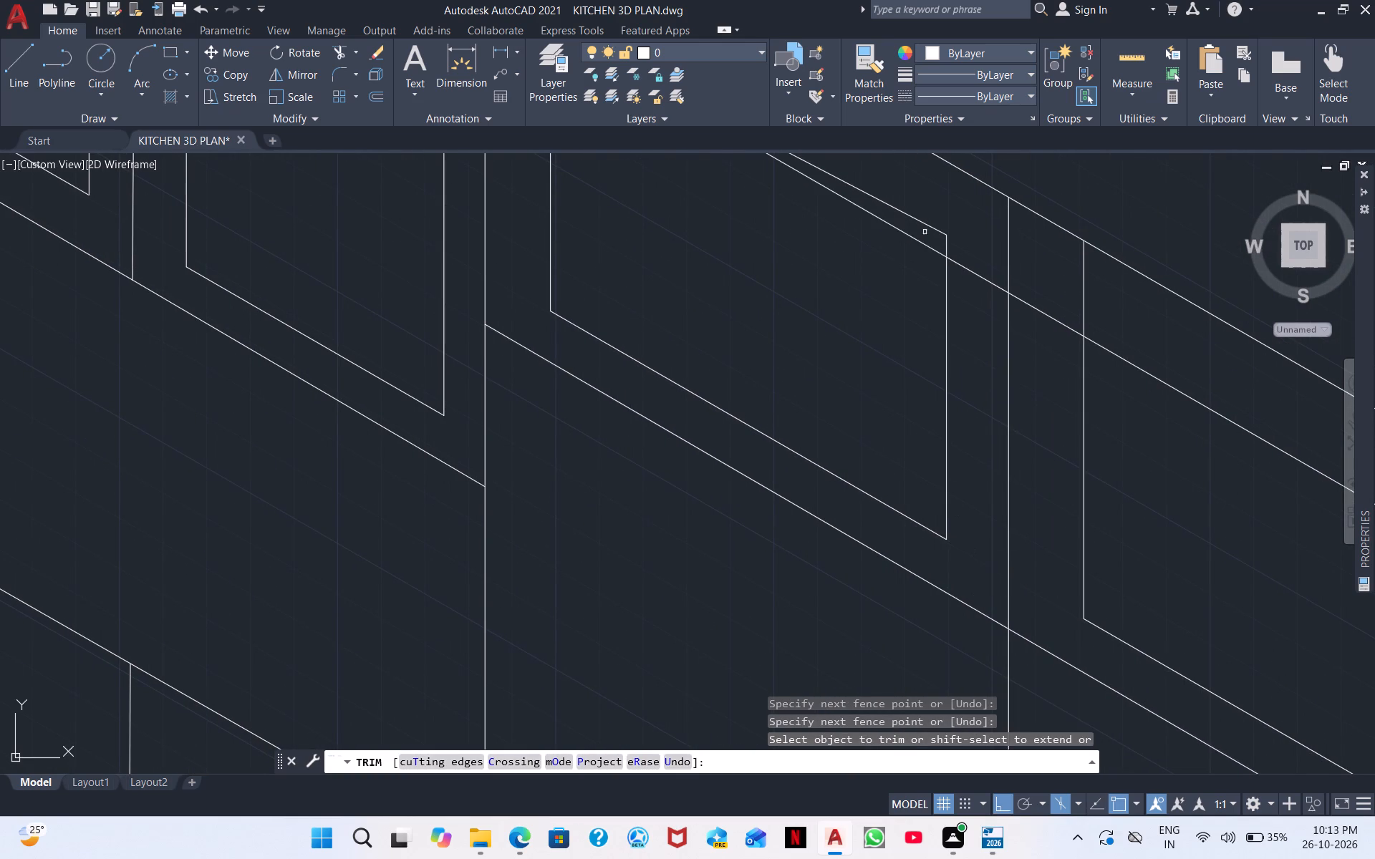
{"action": "middle_click_drag", "start_coordinate": [901, 313], "coordinate": [962, 477]}
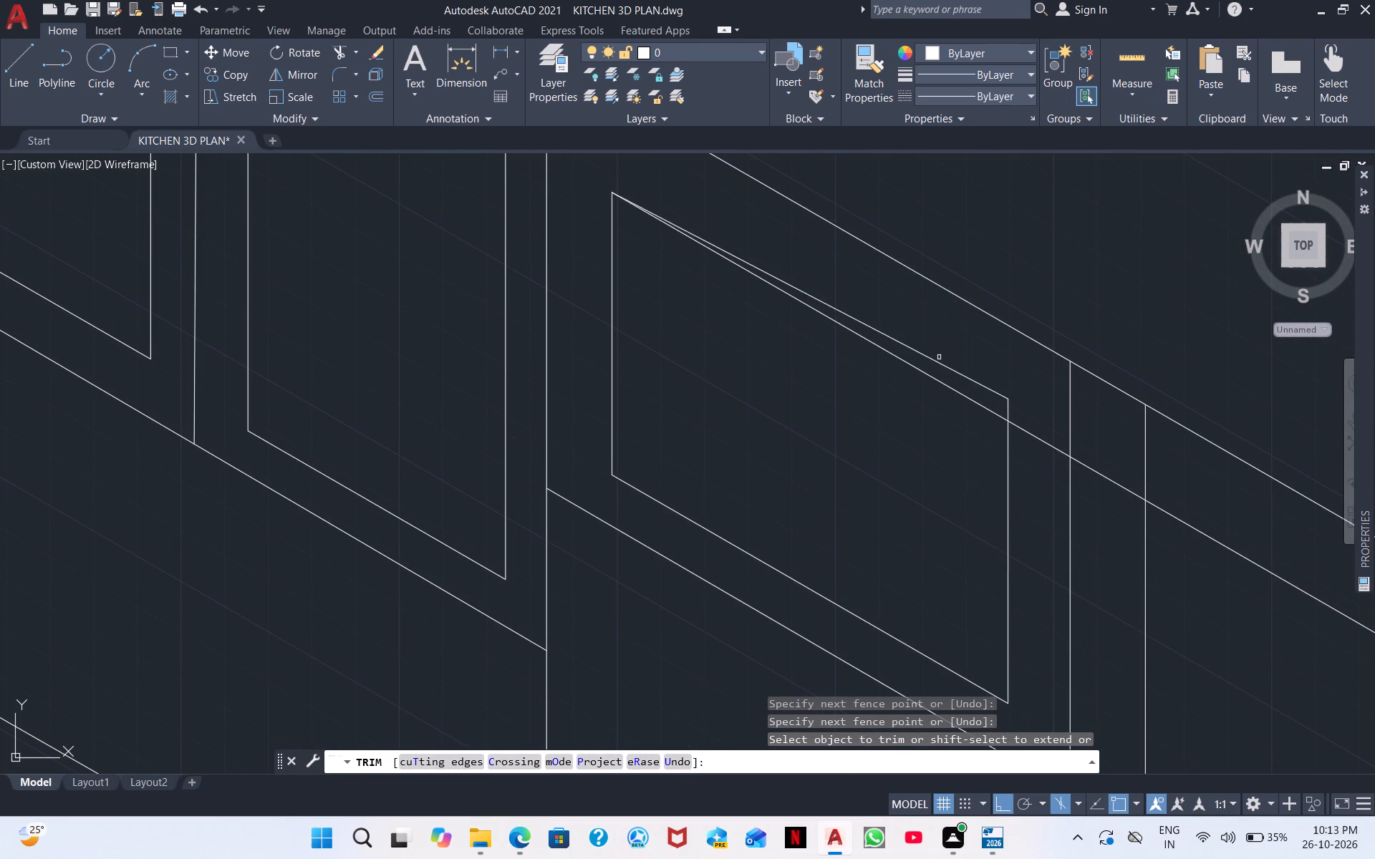
{"action": "left_click", "coordinate": [935, 359]}
{"action": "left_click", "coordinate": [1008, 407]}
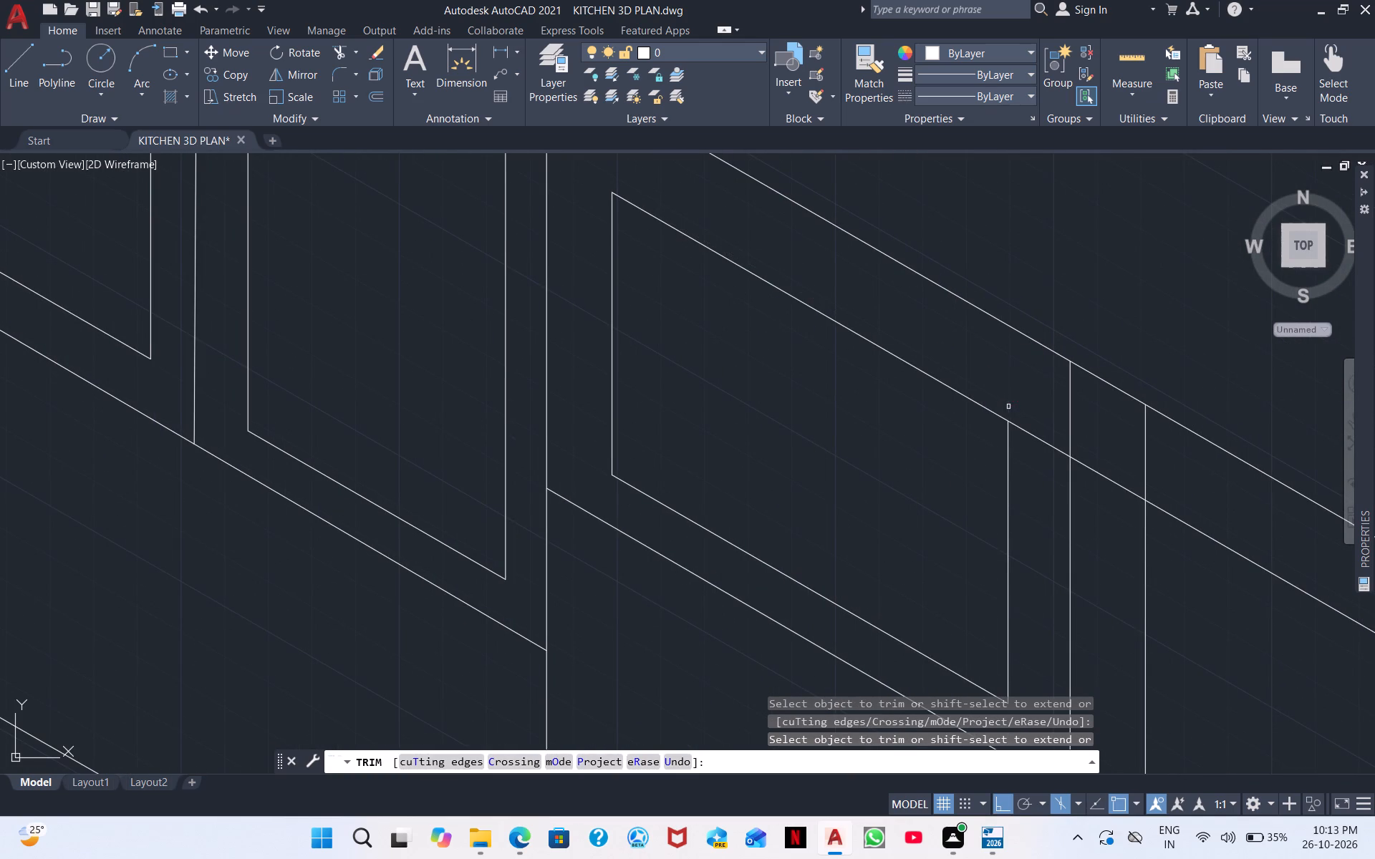
{"action": "left_click", "coordinate": [1046, 447]}
{"action": "left_click_drag", "start_coordinate": [1106, 470], "coordinate": [1106, 503]}
{"action": "left_click_drag", "start_coordinate": [1121, 460], "coordinate": [1177, 475]}
{"action": "left_click_drag", "start_coordinate": [1084, 452], "coordinate": [1091, 492]}
{"action": "scroll", "coordinate": [1096, 469], "scroll_direction": "down", "scroll_amount": 1}
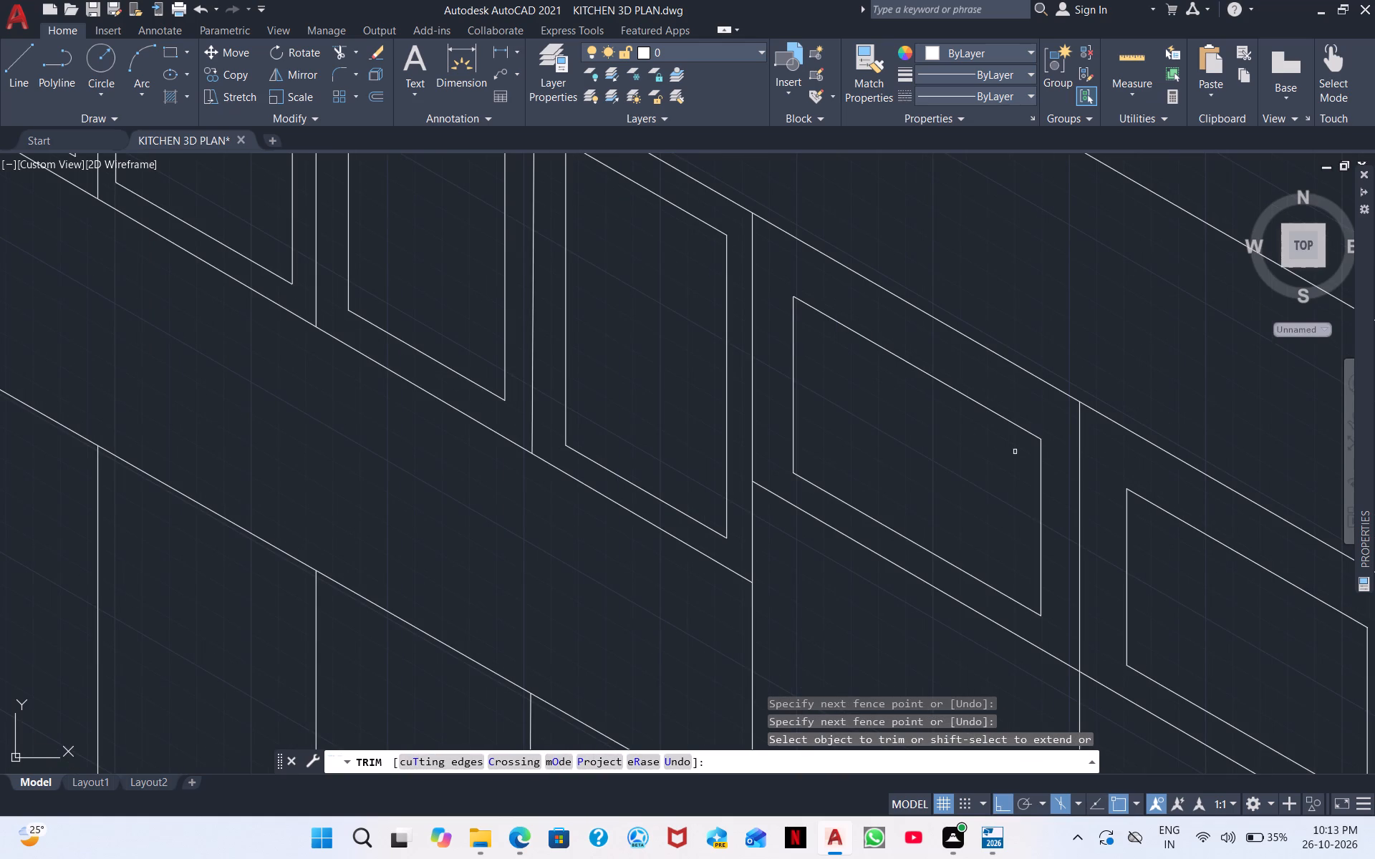
{"action": "scroll", "coordinate": [1010, 482], "scroll_direction": "down", "scroll_amount": 1}
{"action": "middle_click_drag", "start_coordinate": [957, 479], "coordinate": [926, 364]}
{"action": "key", "text": "Escape"}
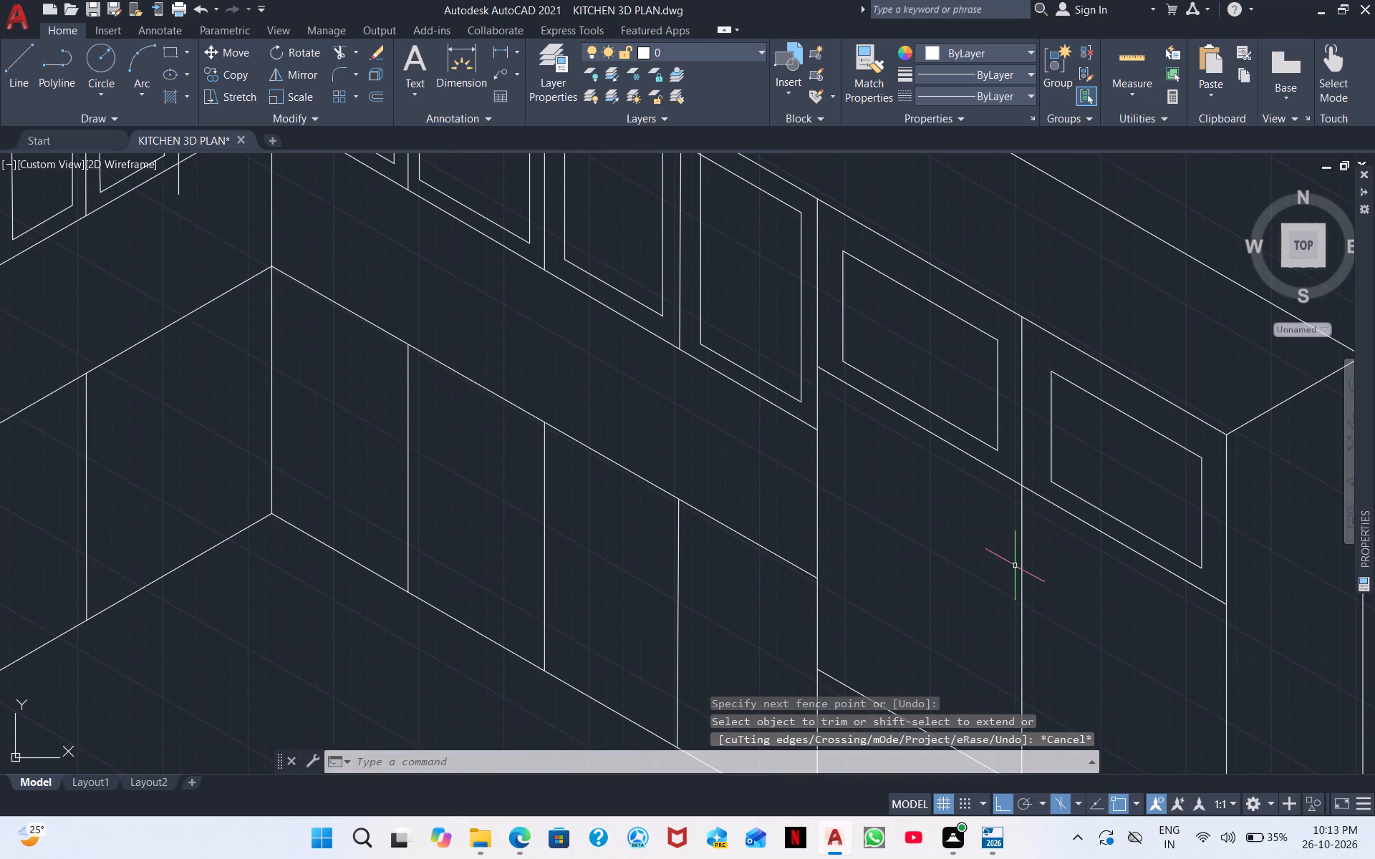
Examine the tall cabinet's lower compartments and the adjoining base cabinets.
{"action": "middle_click_drag", "start_coordinate": [1015, 566], "coordinate": [942, 421]}
{"action": "scroll", "coordinate": [984, 524], "scroll_direction": "down", "scroll_amount": 1}
{"action": "middle_click_drag", "start_coordinate": [999, 530], "coordinate": [973, 418]}
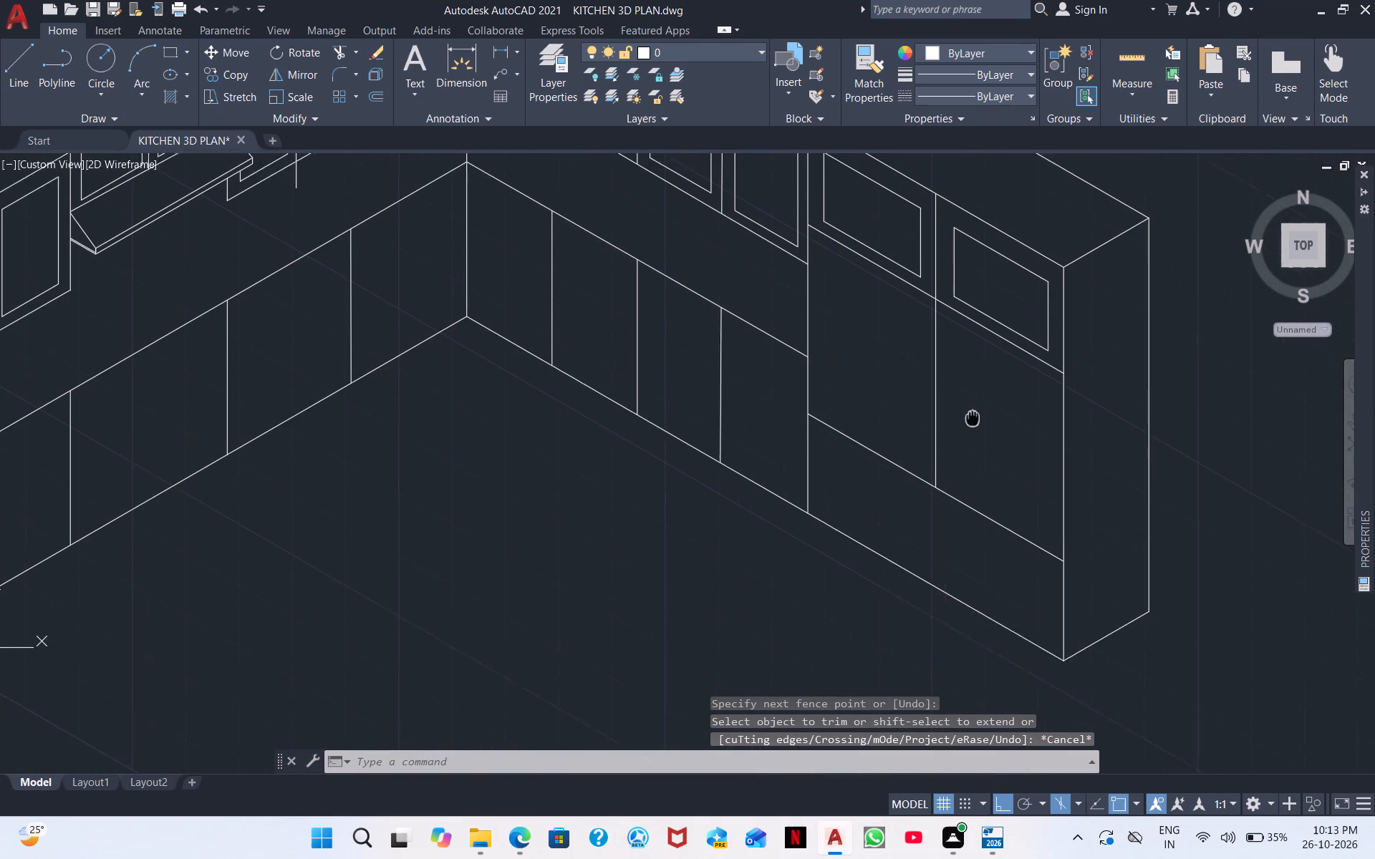
{"action": "middle_click_drag", "start_coordinate": [973, 418], "coordinate": [973, 397]}
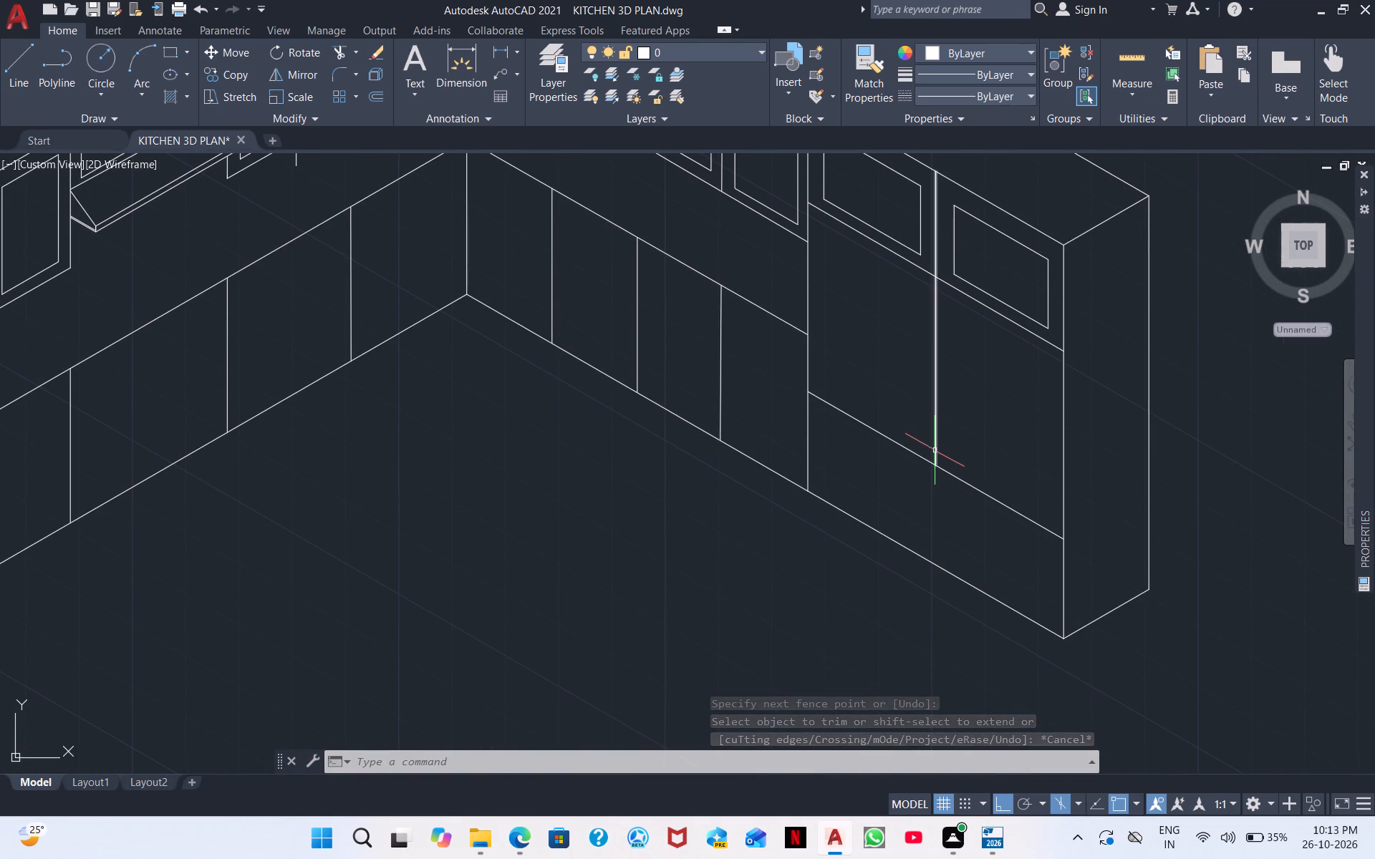
{"action": "scroll", "coordinate": [935, 450], "scroll_direction": "up", "scroll_amount": 2}
{"action": "scroll", "coordinate": [935, 450], "scroll_direction": "down", "scroll_amount": 2}
{"action": "scroll", "coordinate": [899, 476], "scroll_direction": "up", "scroll_amount": 1}
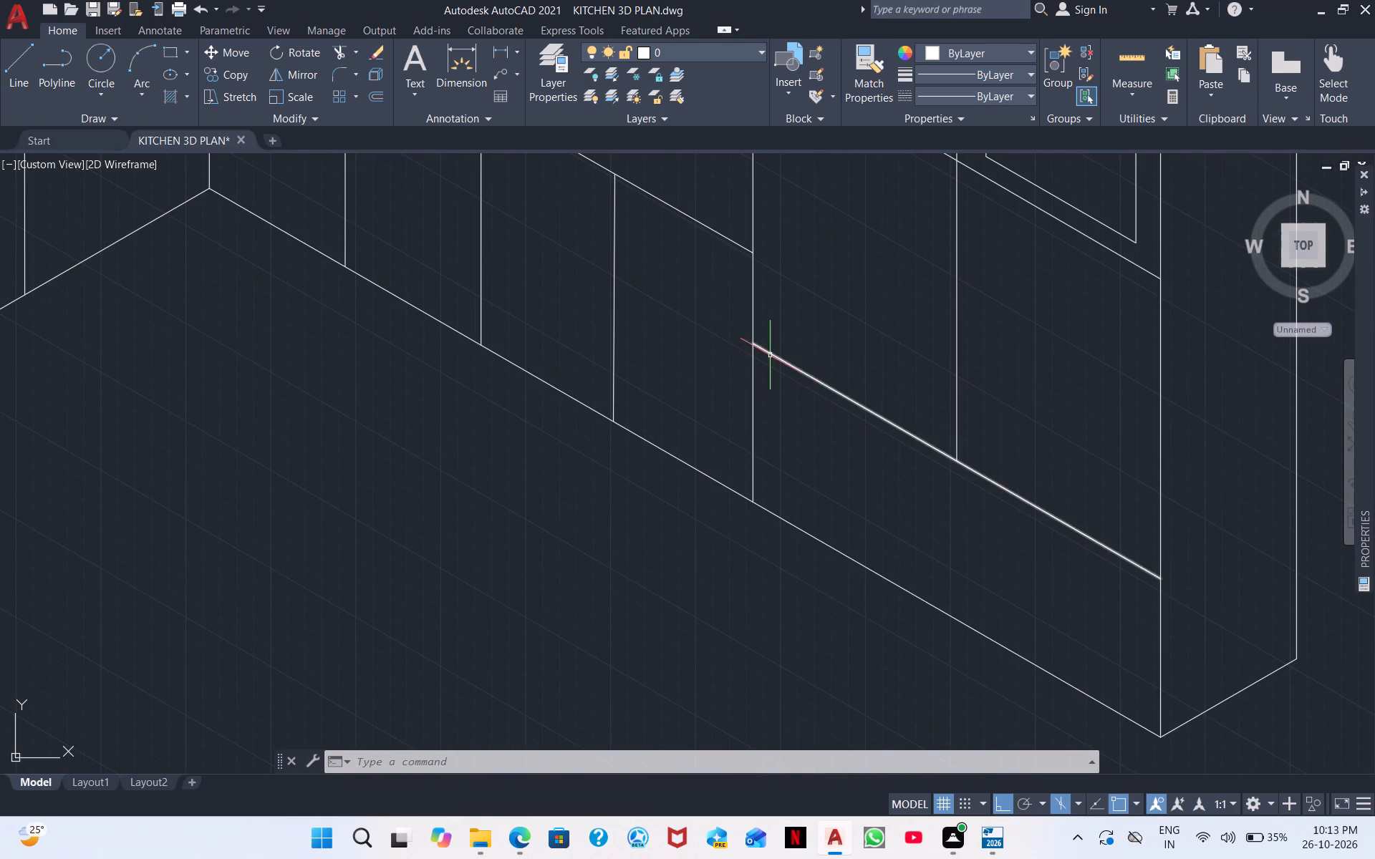
{"action": "scroll", "coordinate": [983, 259], "scroll_direction": "down", "scroll_amount": 1}
{"action": "middle_click_drag", "start_coordinate": [993, 291], "coordinate": [1030, 391]}
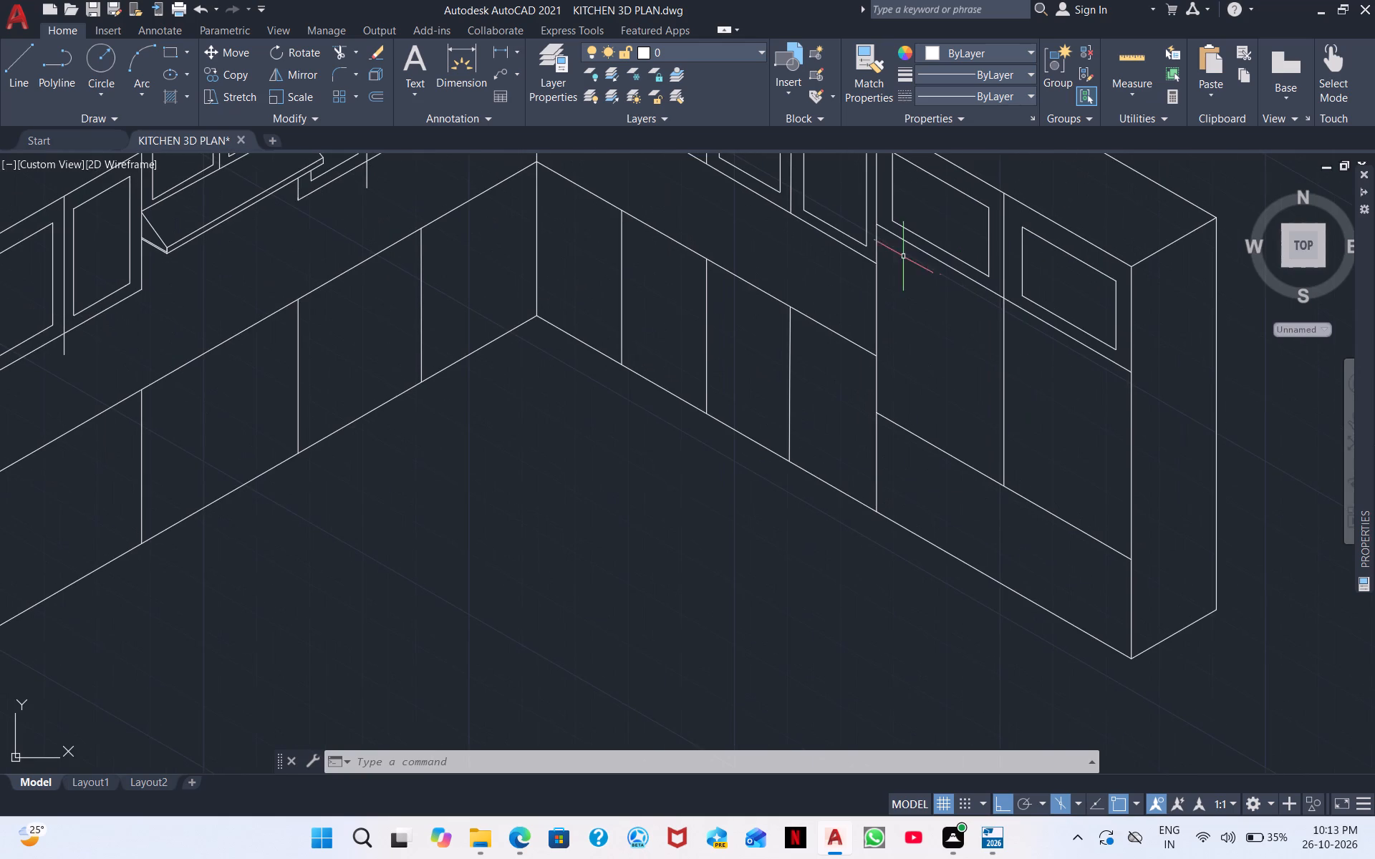
Split the first base cabinet at the long run's free end with a vertical line from its top edge's midpoint past its bottom edge.
{"action": "left_click", "coordinate": [4, 54]}
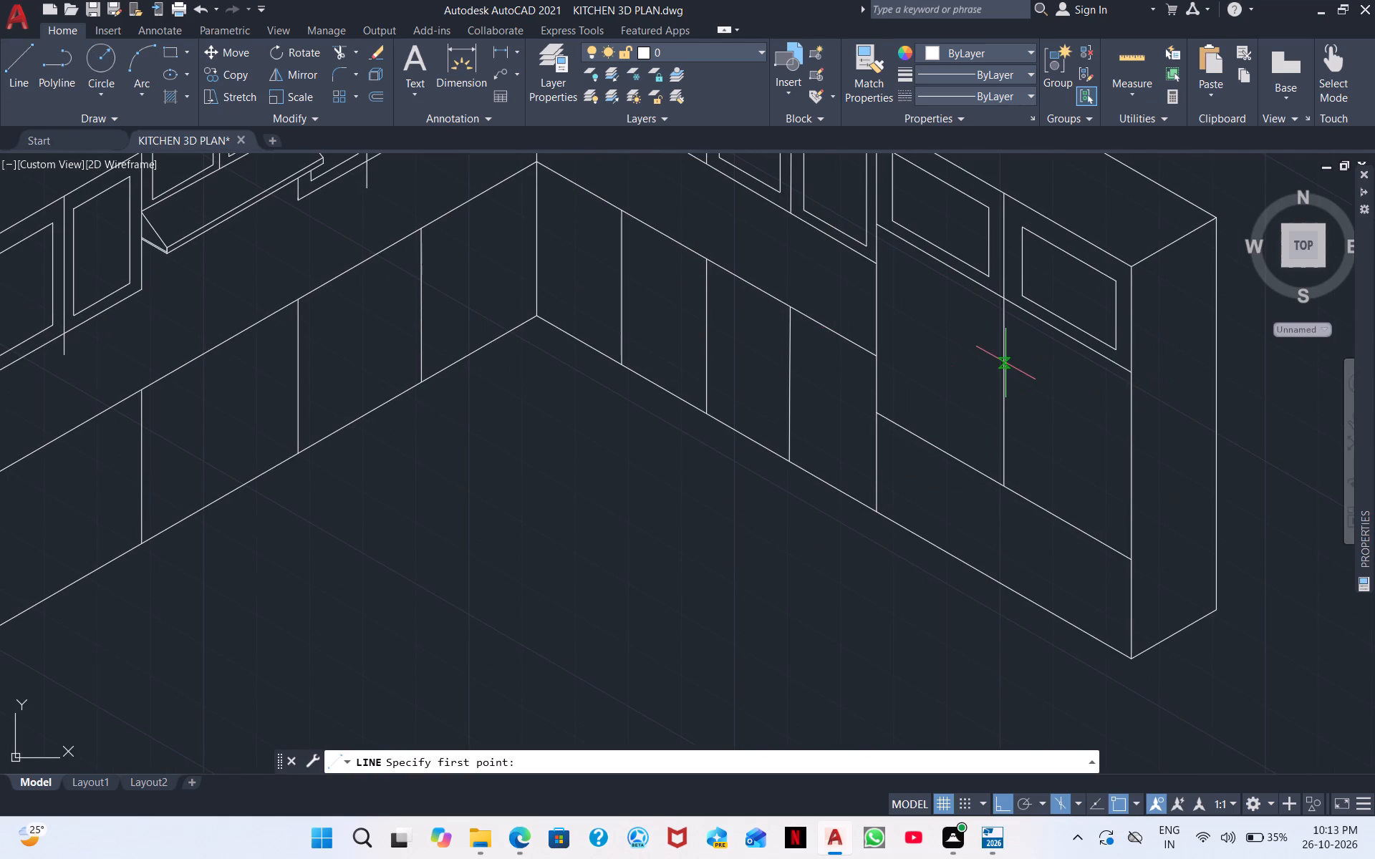
{"action": "middle_click_drag", "start_coordinate": [804, 478], "coordinate": [1142, 389]}
{"action": "scroll", "coordinate": [1270, 379], "scroll_direction": "down", "scroll_amount": 1}
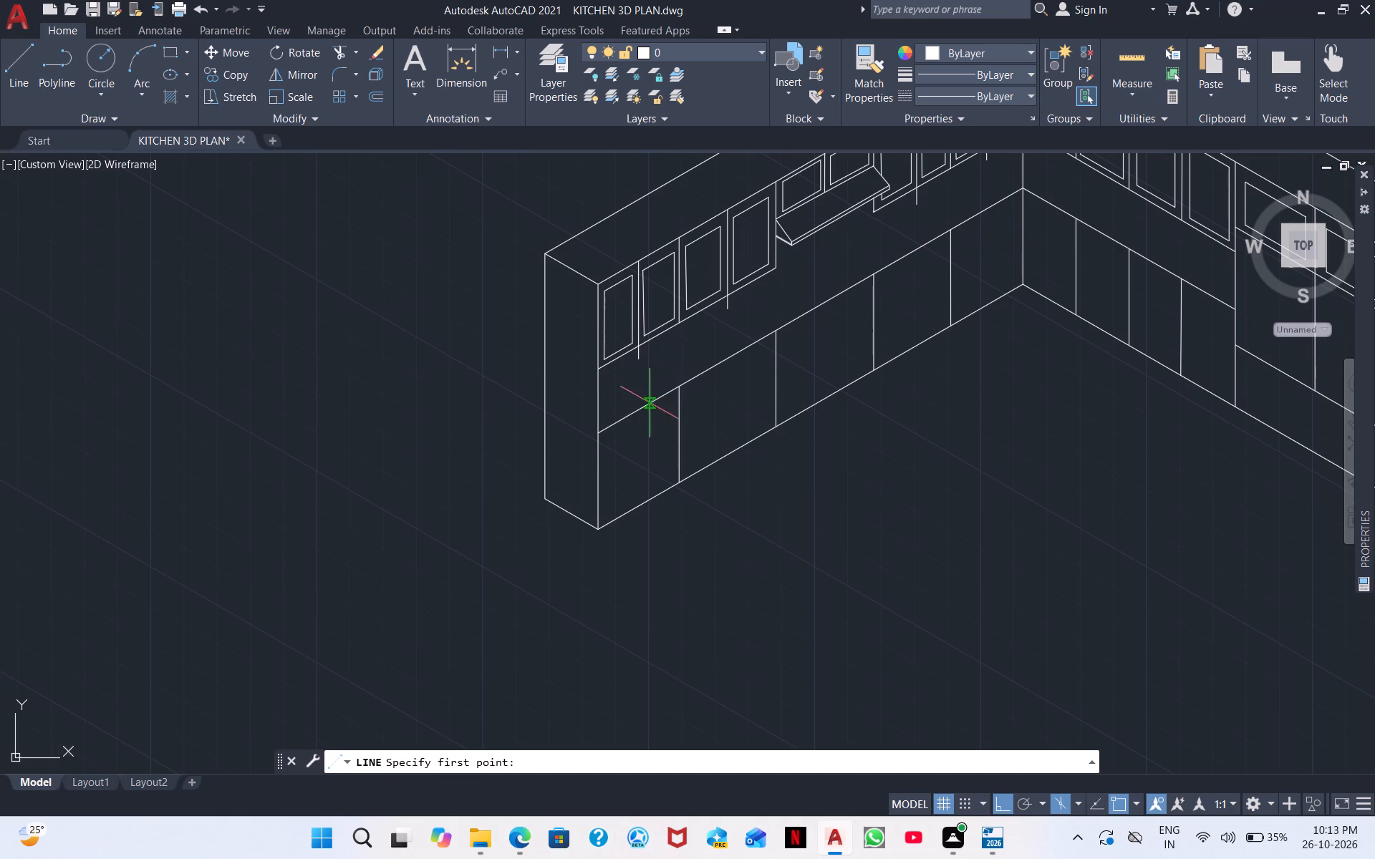
{"action": "left_click", "coordinate": [600, 439]}
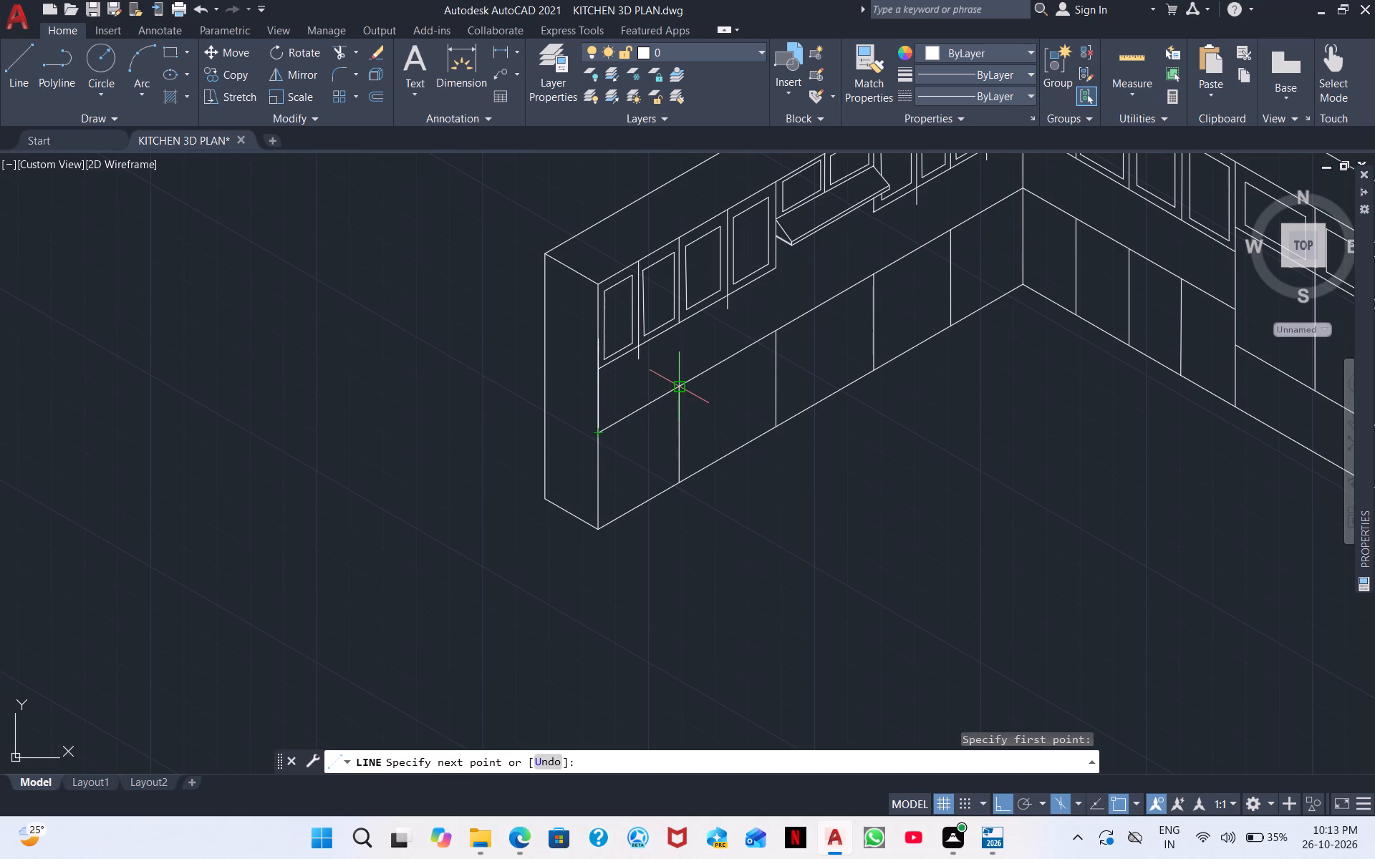
{"action": "left_click", "coordinate": [684, 389]}
{"action": "left_click", "coordinate": [642, 411]}
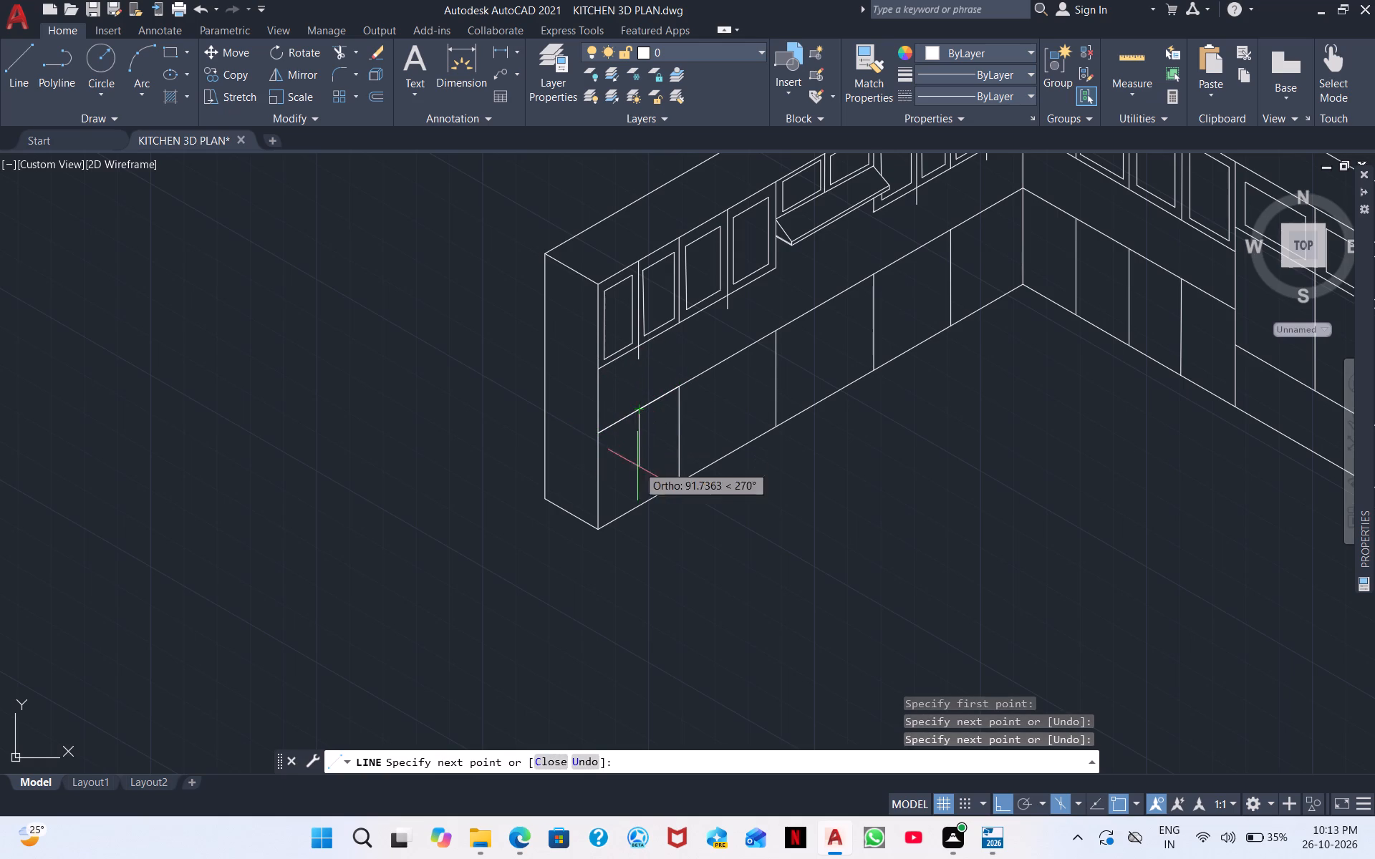
{"action": "left_click", "coordinate": [640, 543]}
{"action": "key", "text": "Escape"}
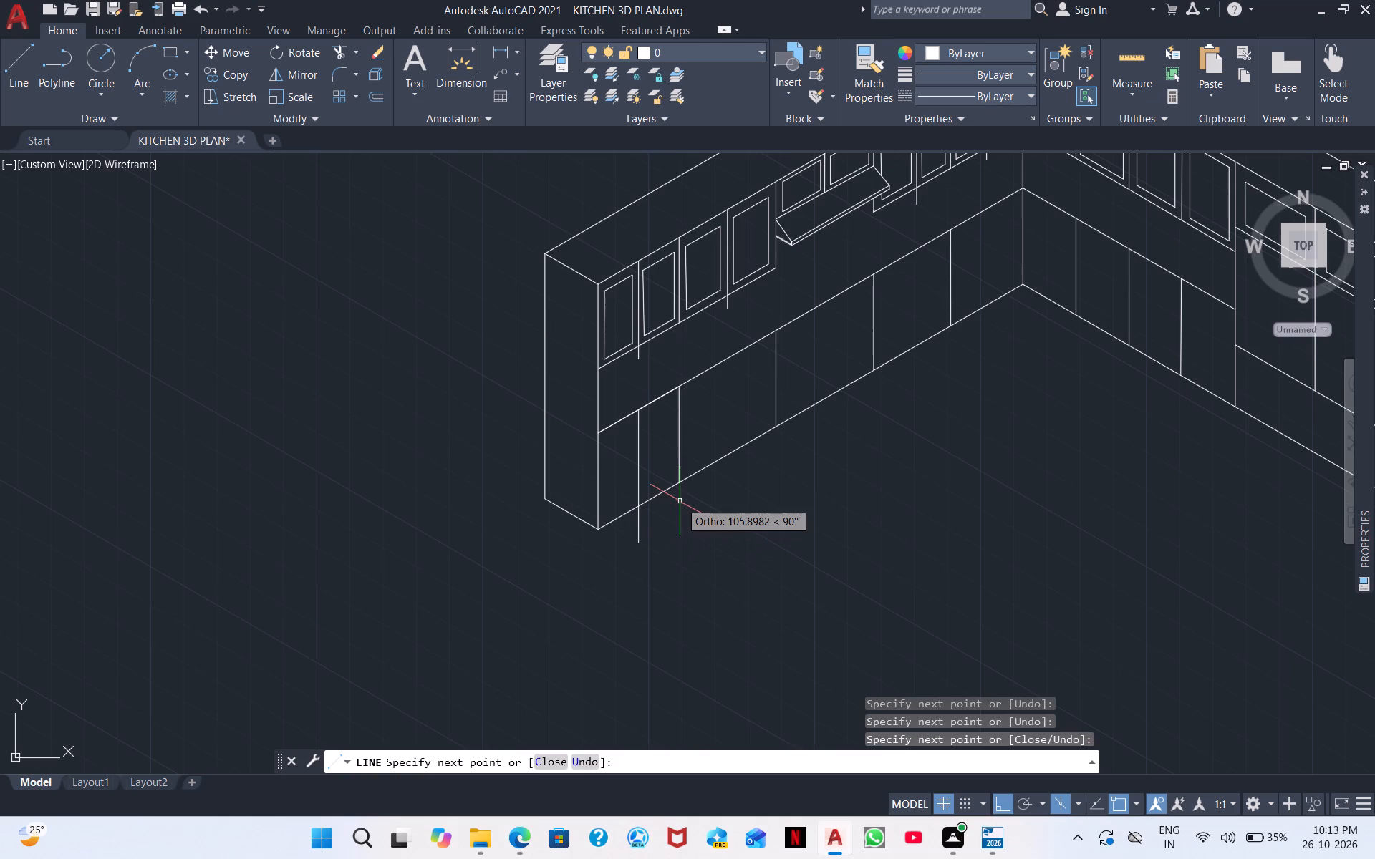
Split the second base cabinet from the free end with a vertical line from its top edge's midpoint past its bottom edge.
{"action": "right_click", "coordinate": [926, 500]}
{"action": "left_click", "coordinate": [998, 173]}
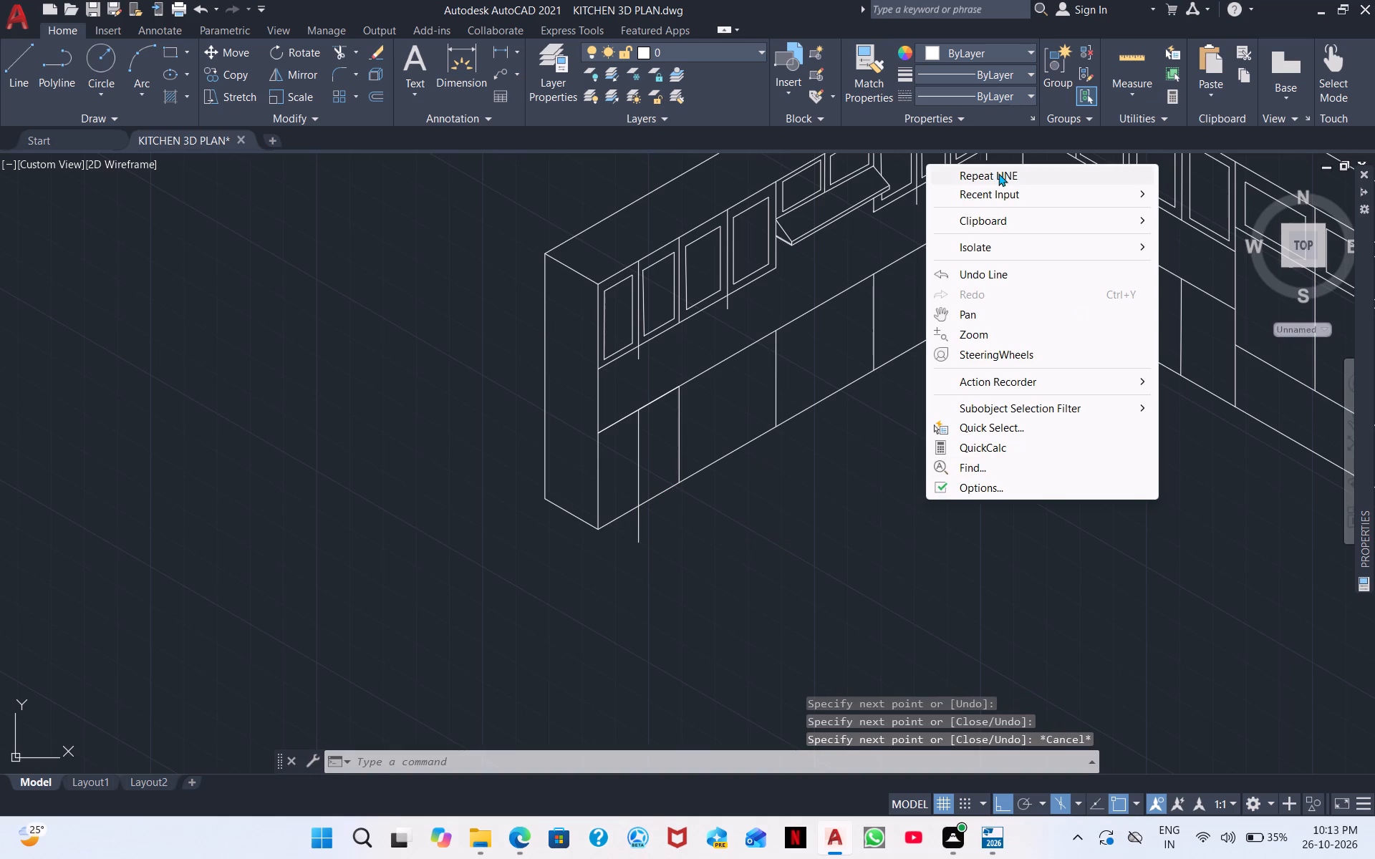
{"action": "scroll", "coordinate": [758, 387], "scroll_direction": "up", "scroll_amount": 3}
{"action": "middle_click_drag", "start_coordinate": [642, 371], "coordinate": [713, 490]}
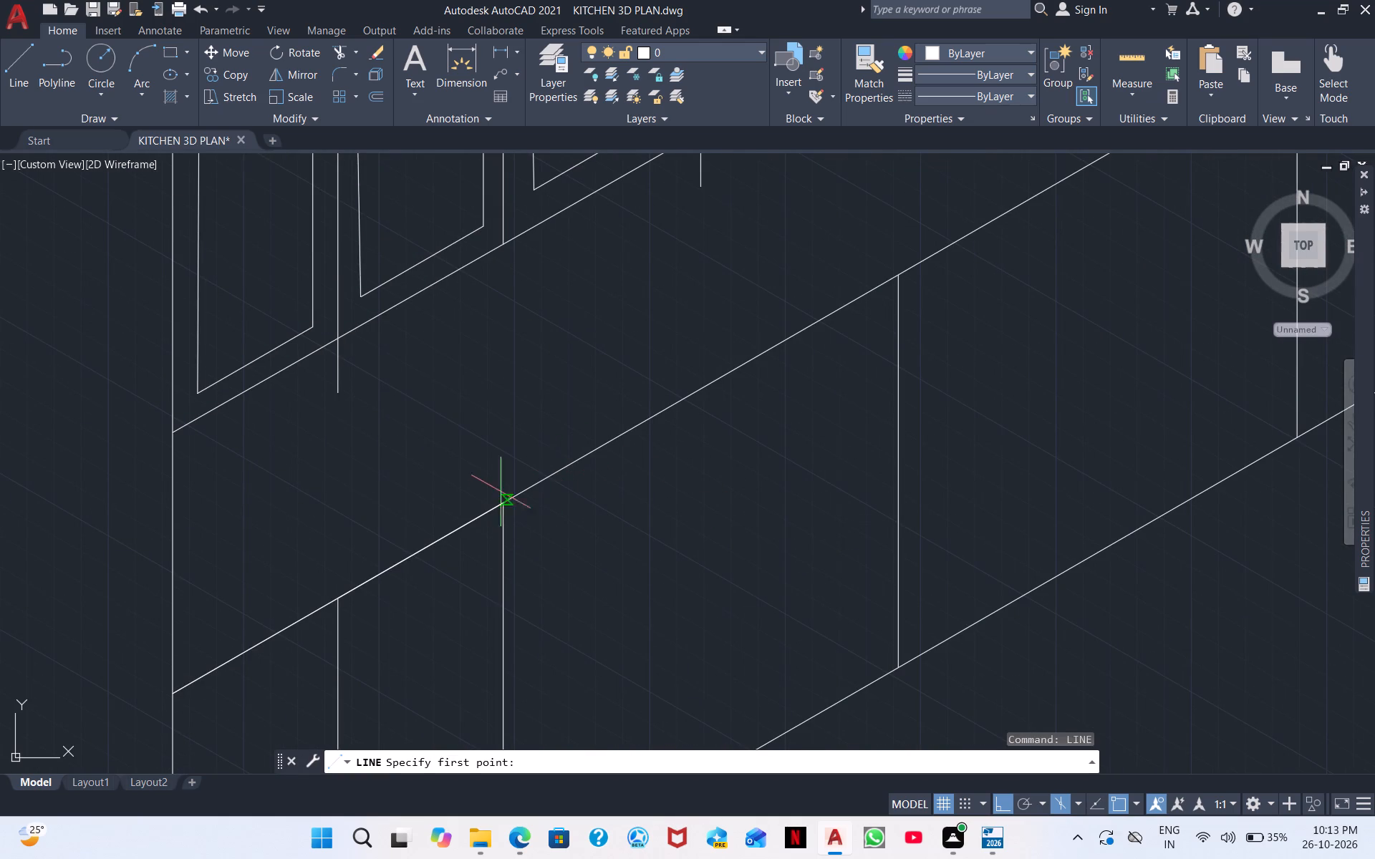
{"action": "left_click", "coordinate": [500, 498]}
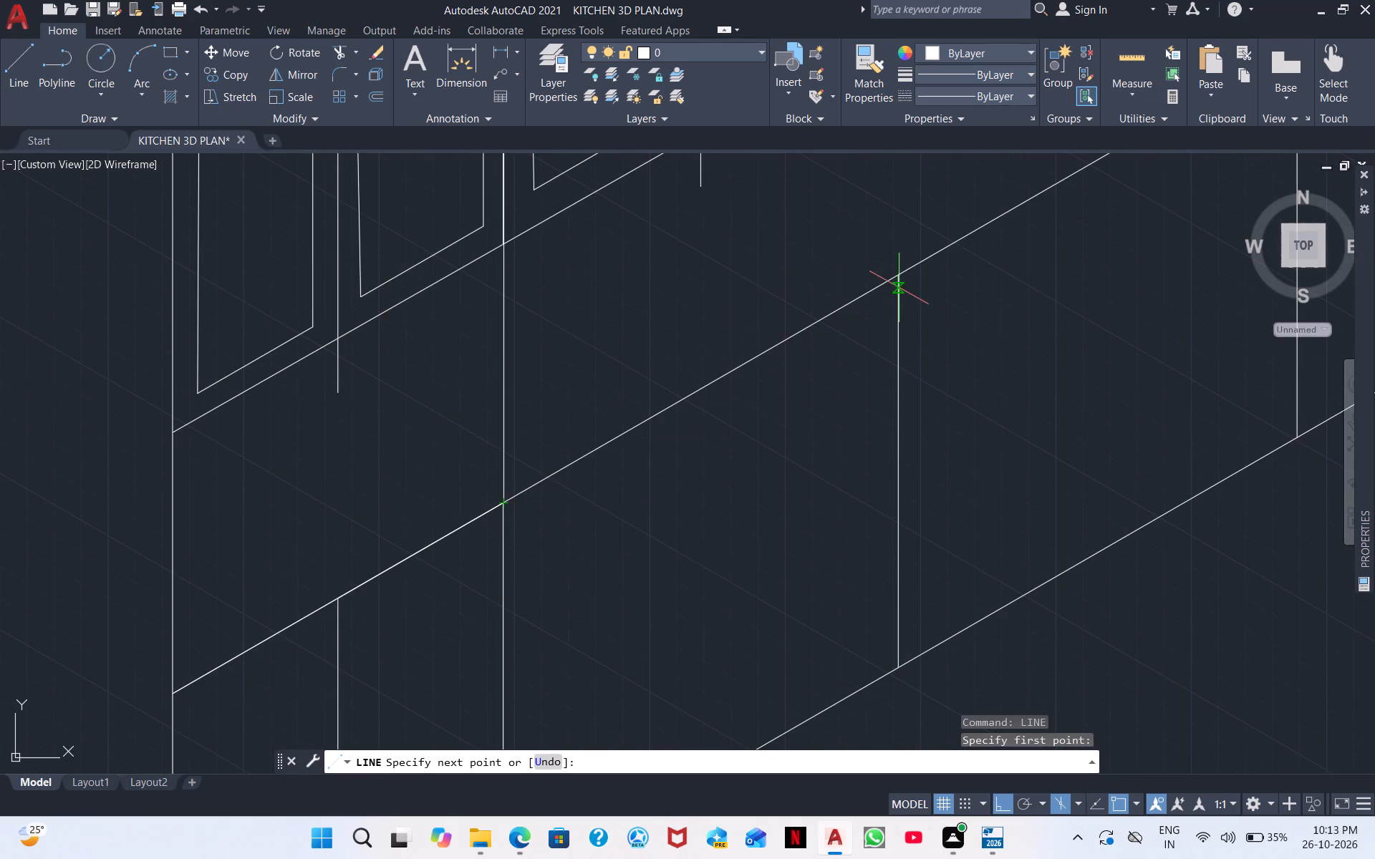
{"action": "left_click", "coordinate": [901, 281]}
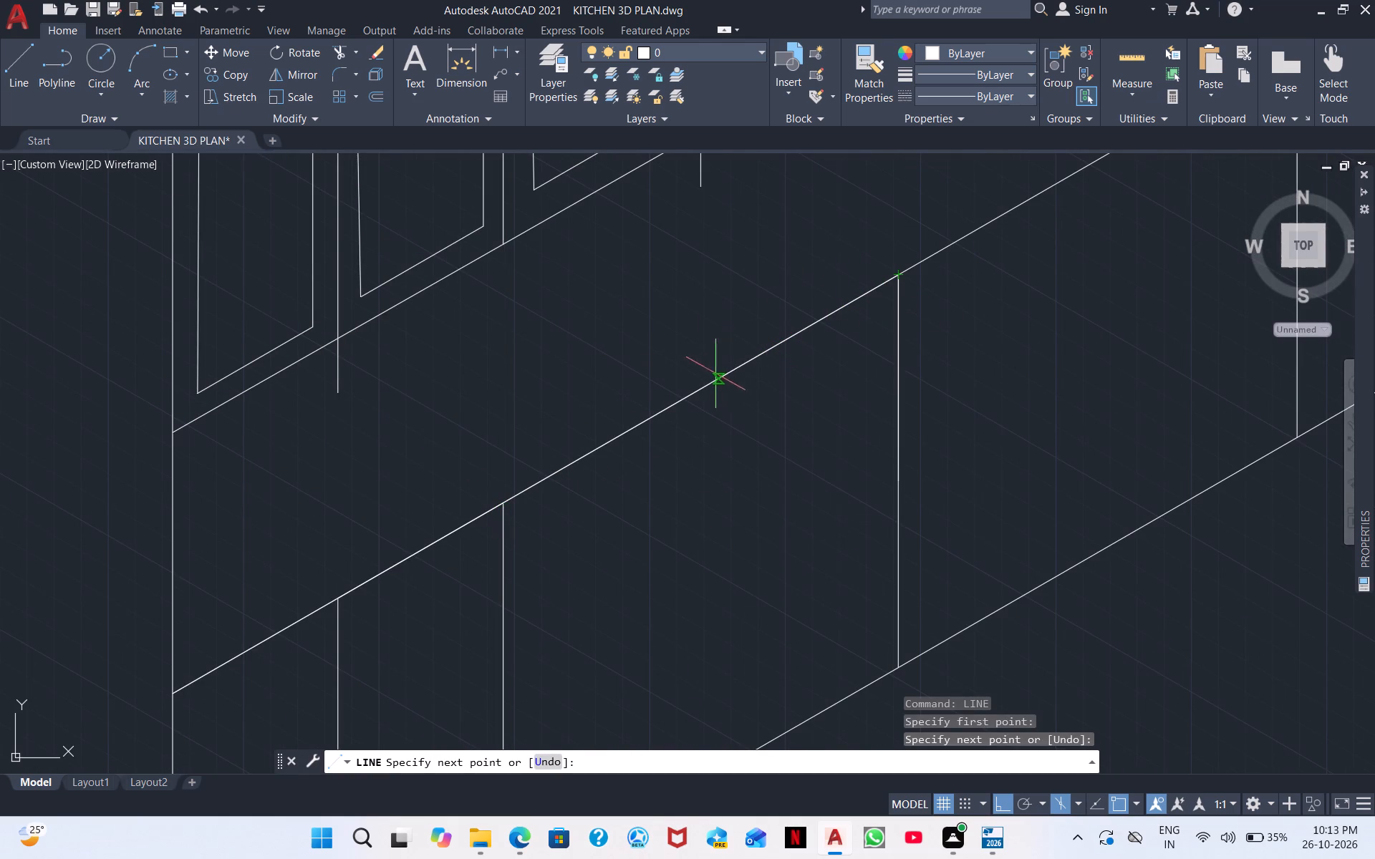
{"action": "left_click", "coordinate": [701, 385]}
{"action": "middle_click_drag", "start_coordinate": [735, 618], "coordinate": [756, 535]}
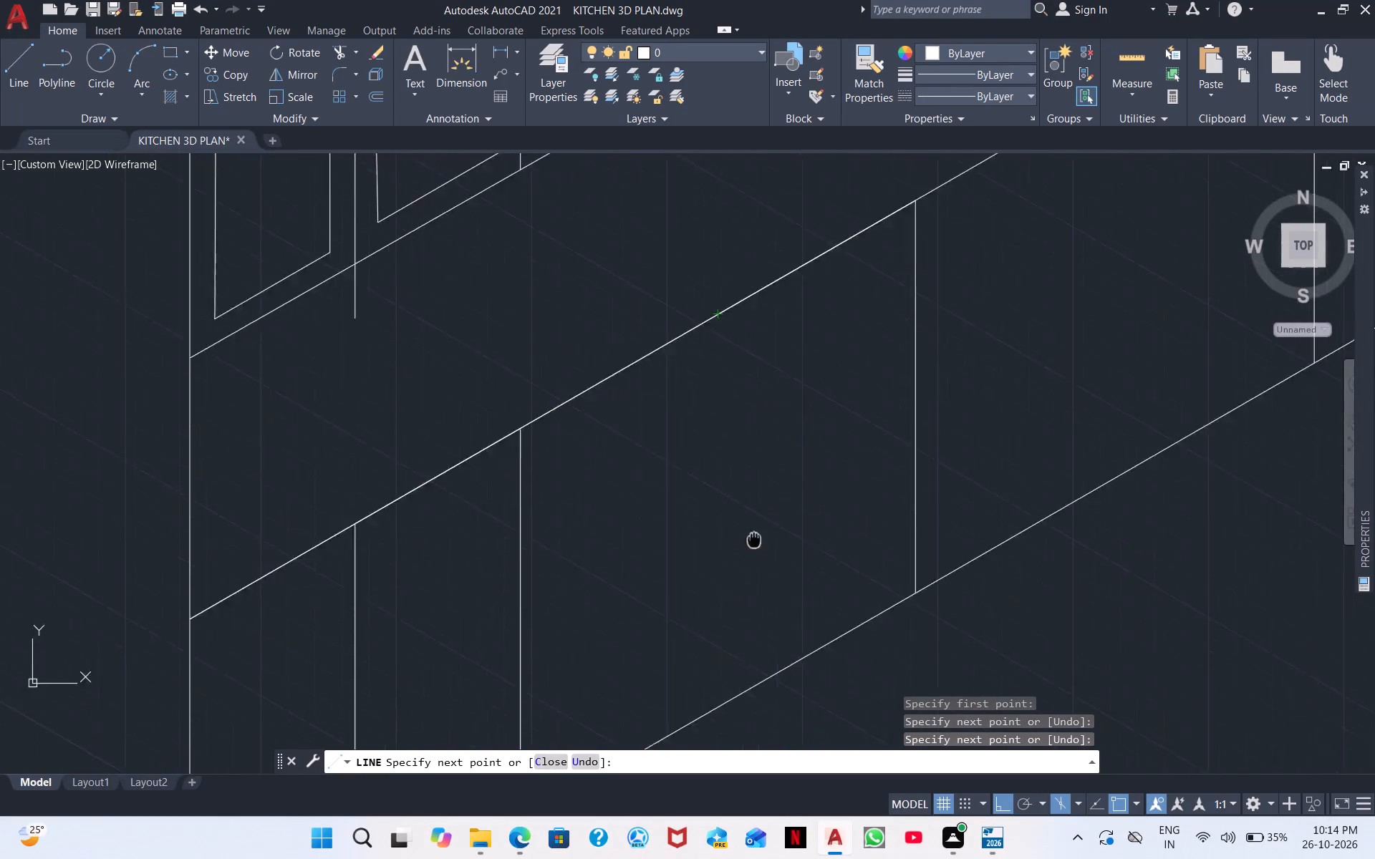
{"action": "middle_click_drag", "start_coordinate": [756, 535], "coordinate": [757, 440]}
{"action": "left_click", "coordinate": [773, 724]}
{"action": "key", "text": "Escape"}
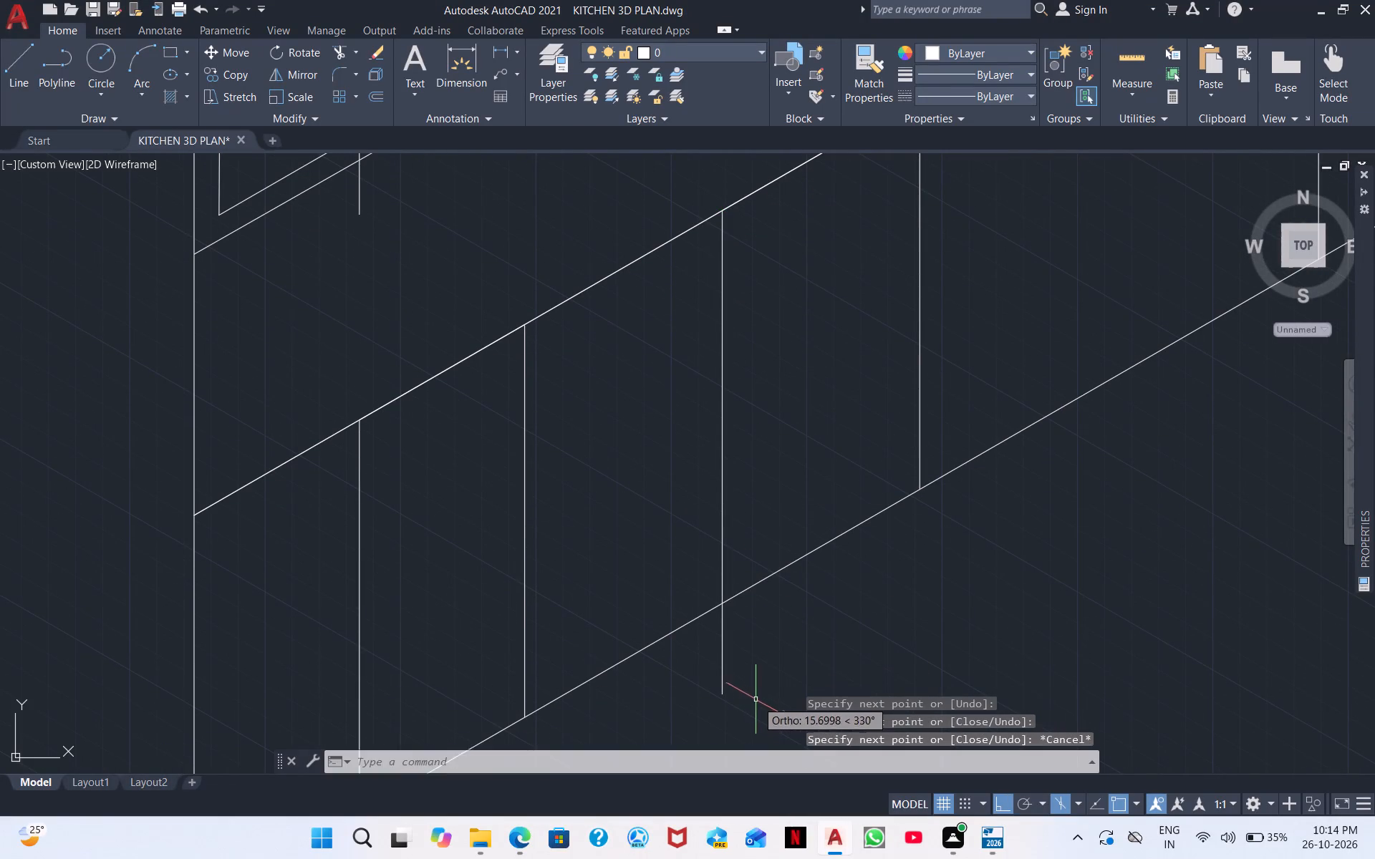
Split the third base cabinet, below the range hood, with a vertical line from its top edge's midpoint past its bottom edge.
{"action": "scroll", "coordinate": [866, 611], "scroll_direction": "down", "scroll_amount": 1}
{"action": "middle_click_drag", "start_coordinate": [870, 610], "coordinate": [768, 770]}
{"action": "scroll", "coordinate": [767, 758], "scroll_direction": "down", "scroll_amount": 1}
{"action": "scroll", "coordinate": [877, 560], "scroll_direction": "down", "scroll_amount": 1}
{"action": "right_click", "coordinate": [880, 547]}
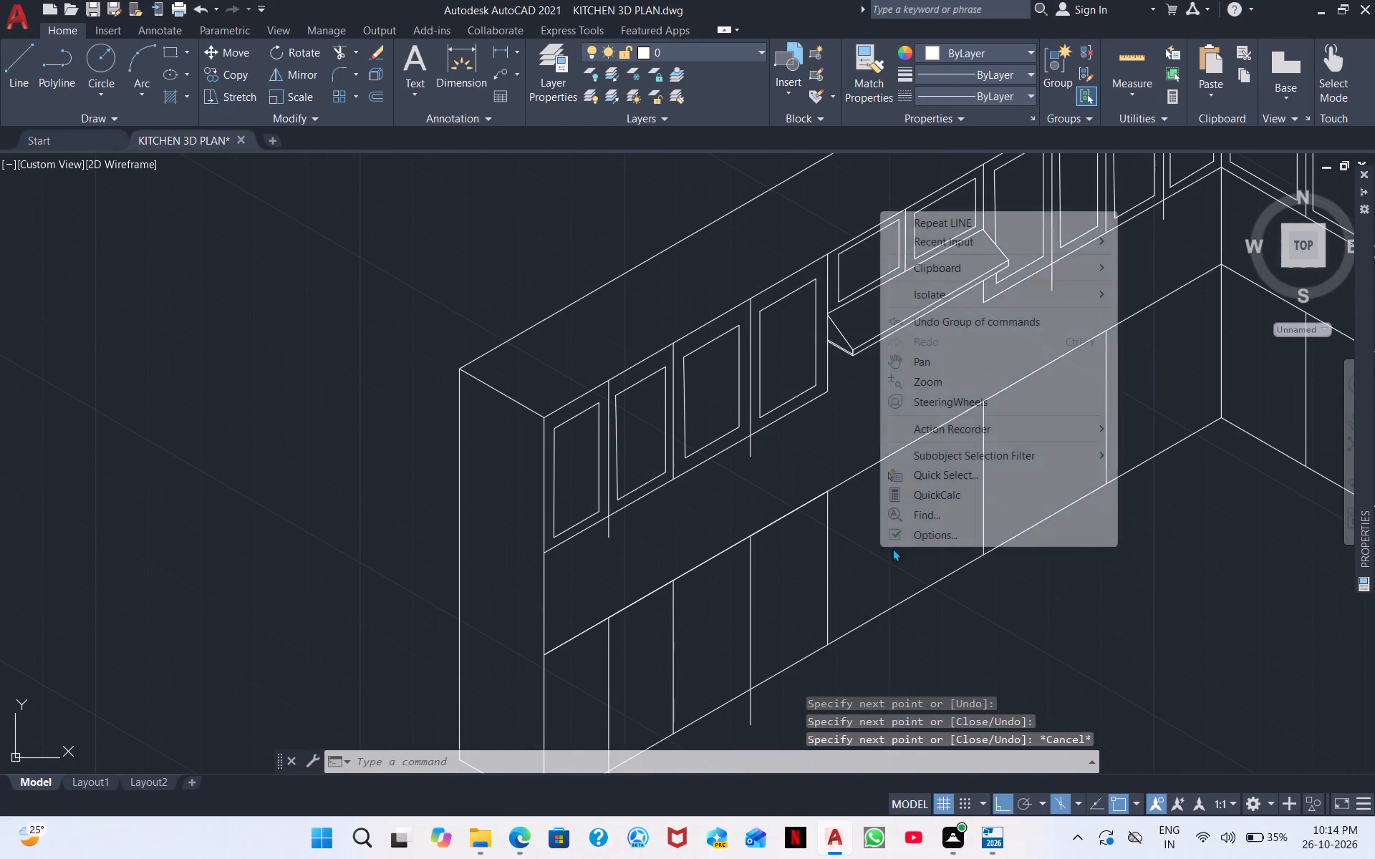
{"action": "left_click", "coordinate": [962, 224]}
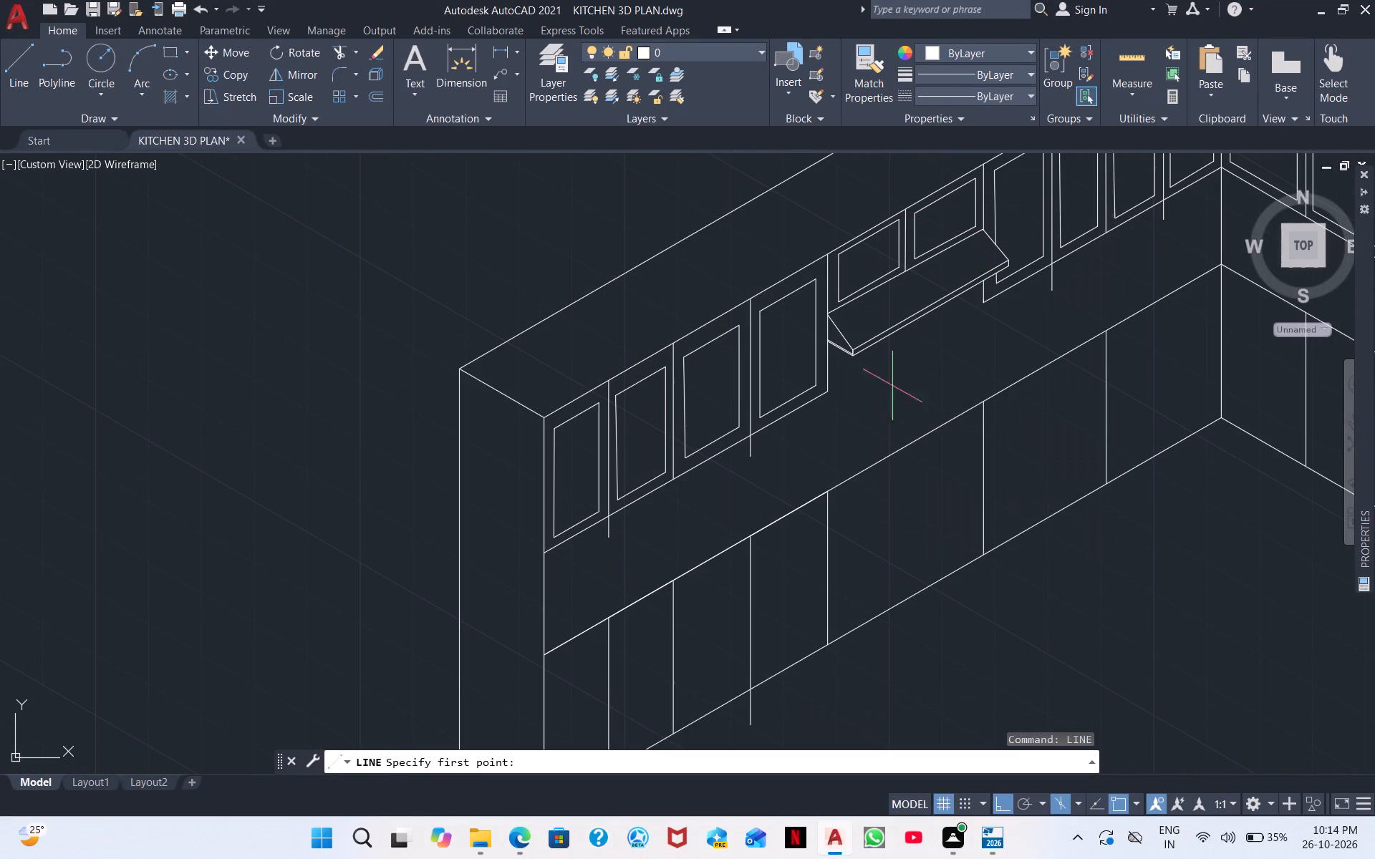
{"action": "left_click", "coordinate": [831, 491]}
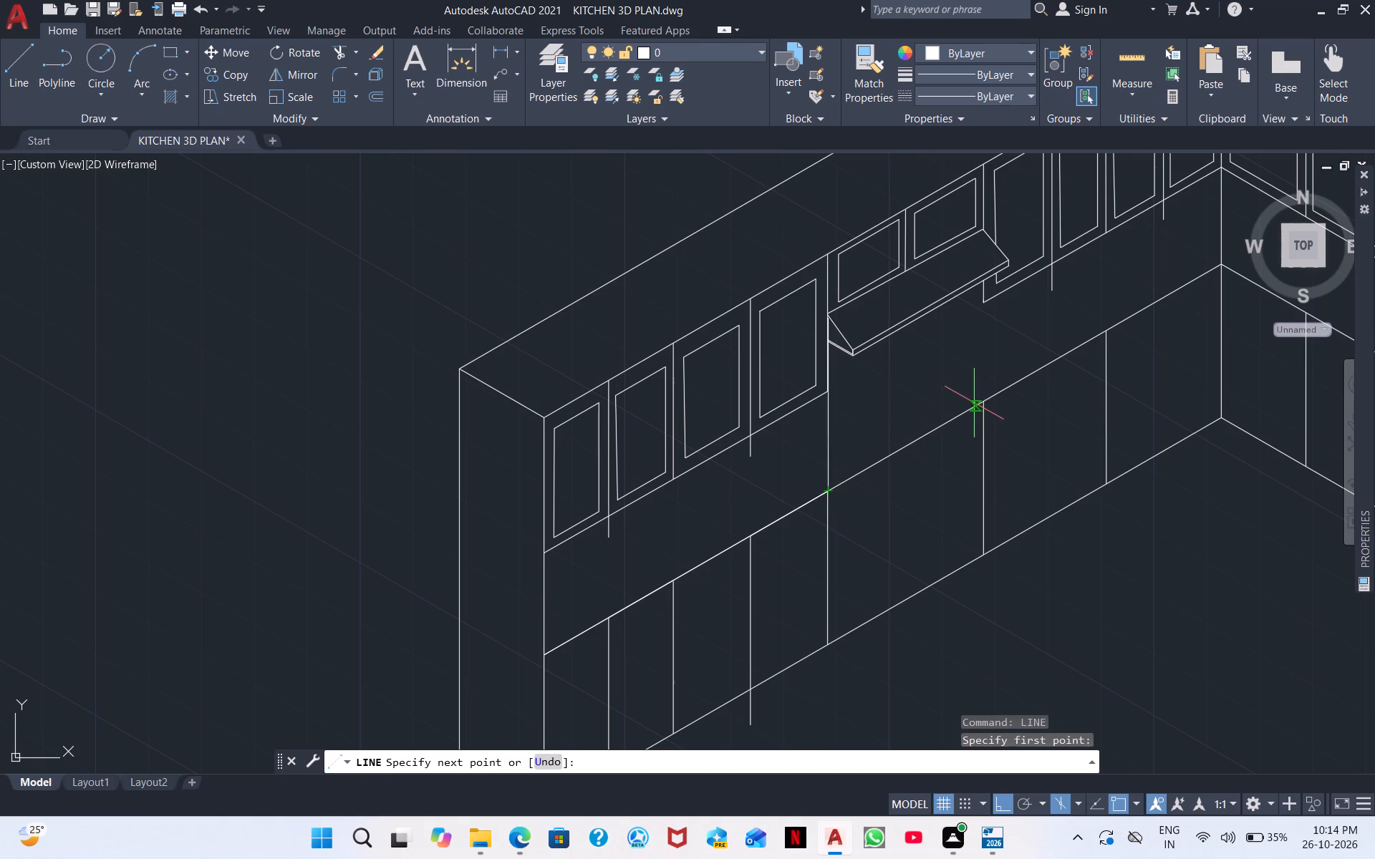
{"action": "left_click", "coordinate": [984, 399]}
{"action": "left_click", "coordinate": [905, 441]}
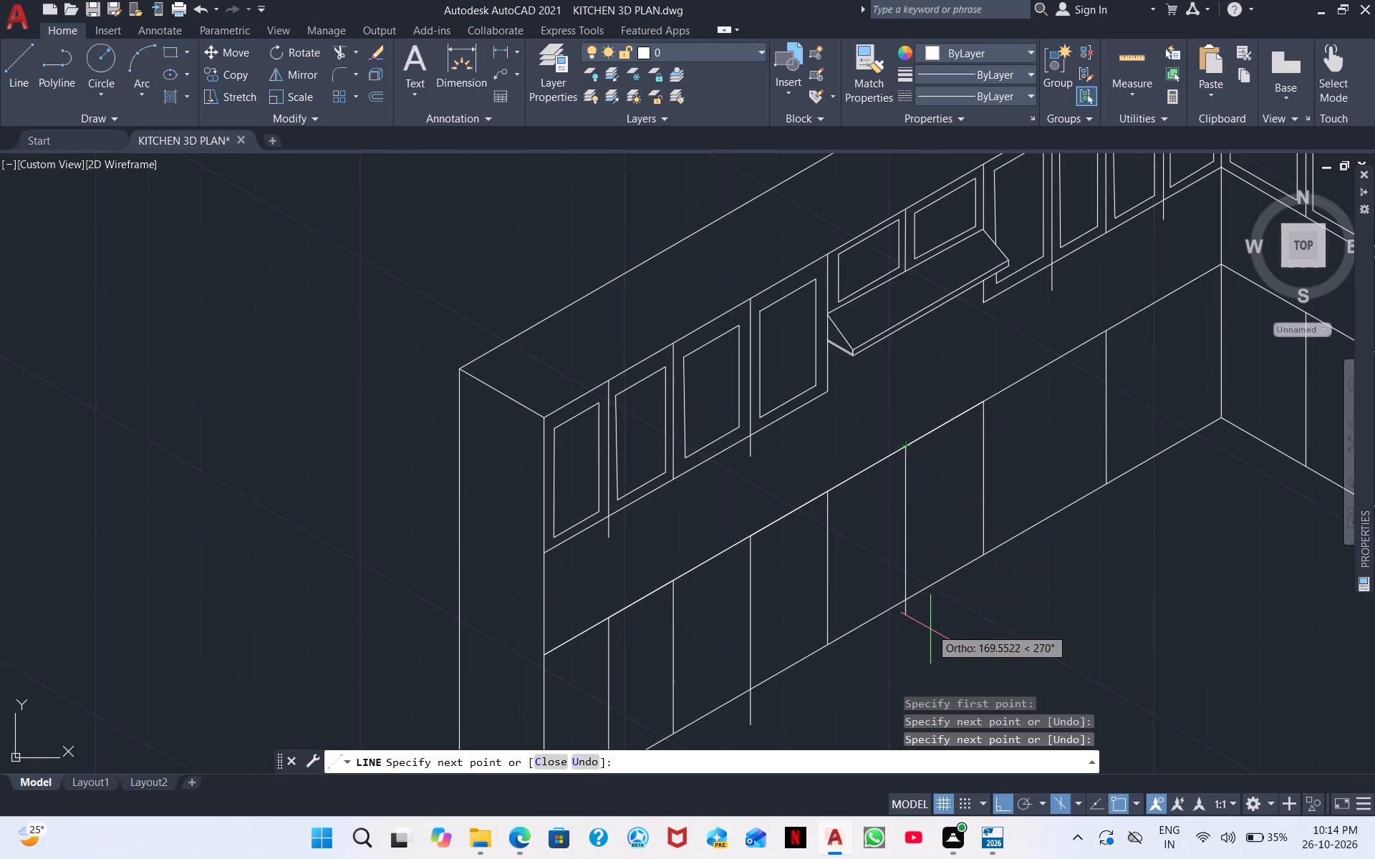
{"action": "left_click", "coordinate": [923, 662]}
{"action": "key", "text": "Escape"}
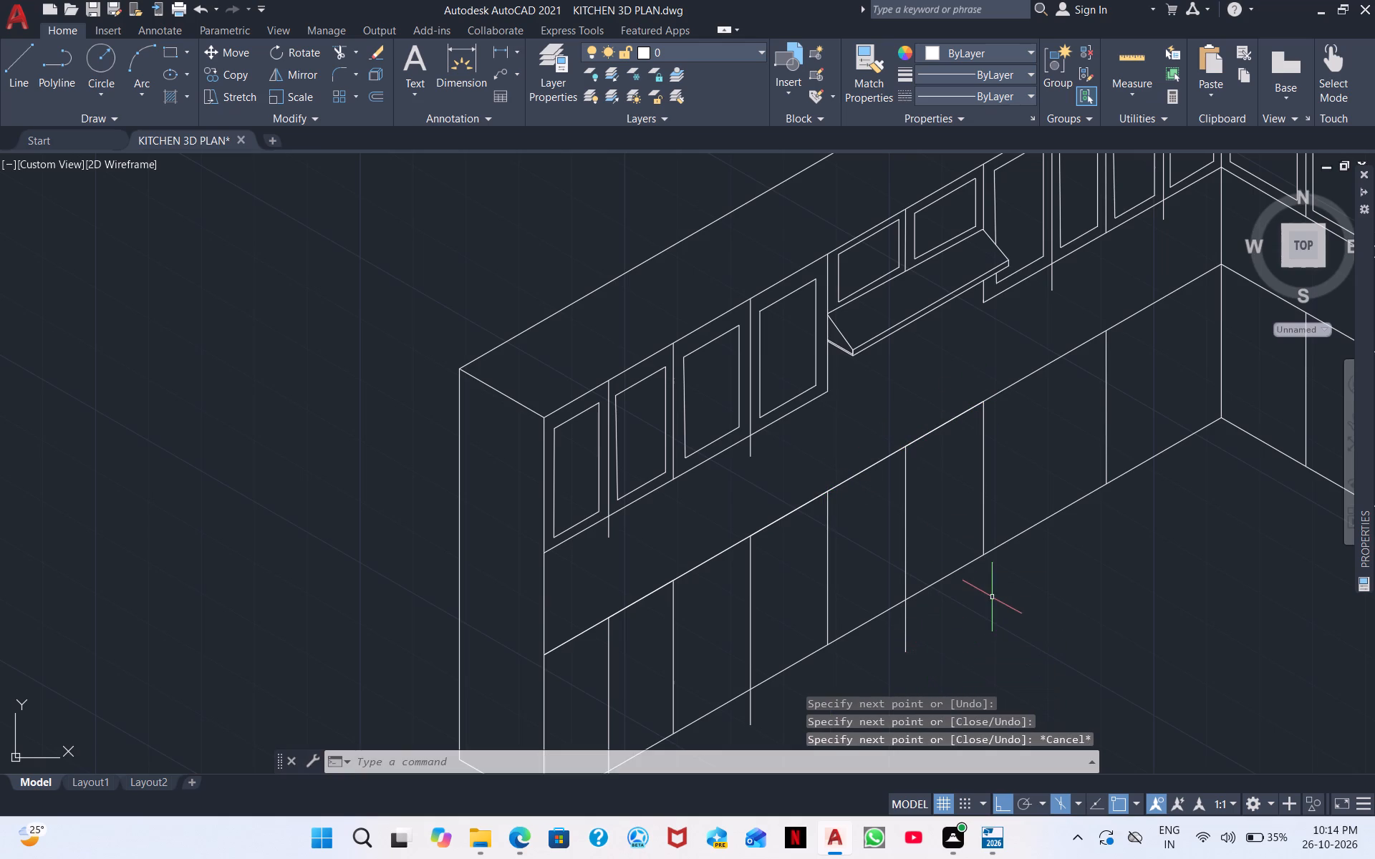
Split the fourth base cabinet, beyond the range hood, with a vertical line from its top edge's midpoint past its bottom edge.
{"action": "right_click", "coordinate": [993, 596]}
{"action": "left_click", "coordinate": [1087, 271]}
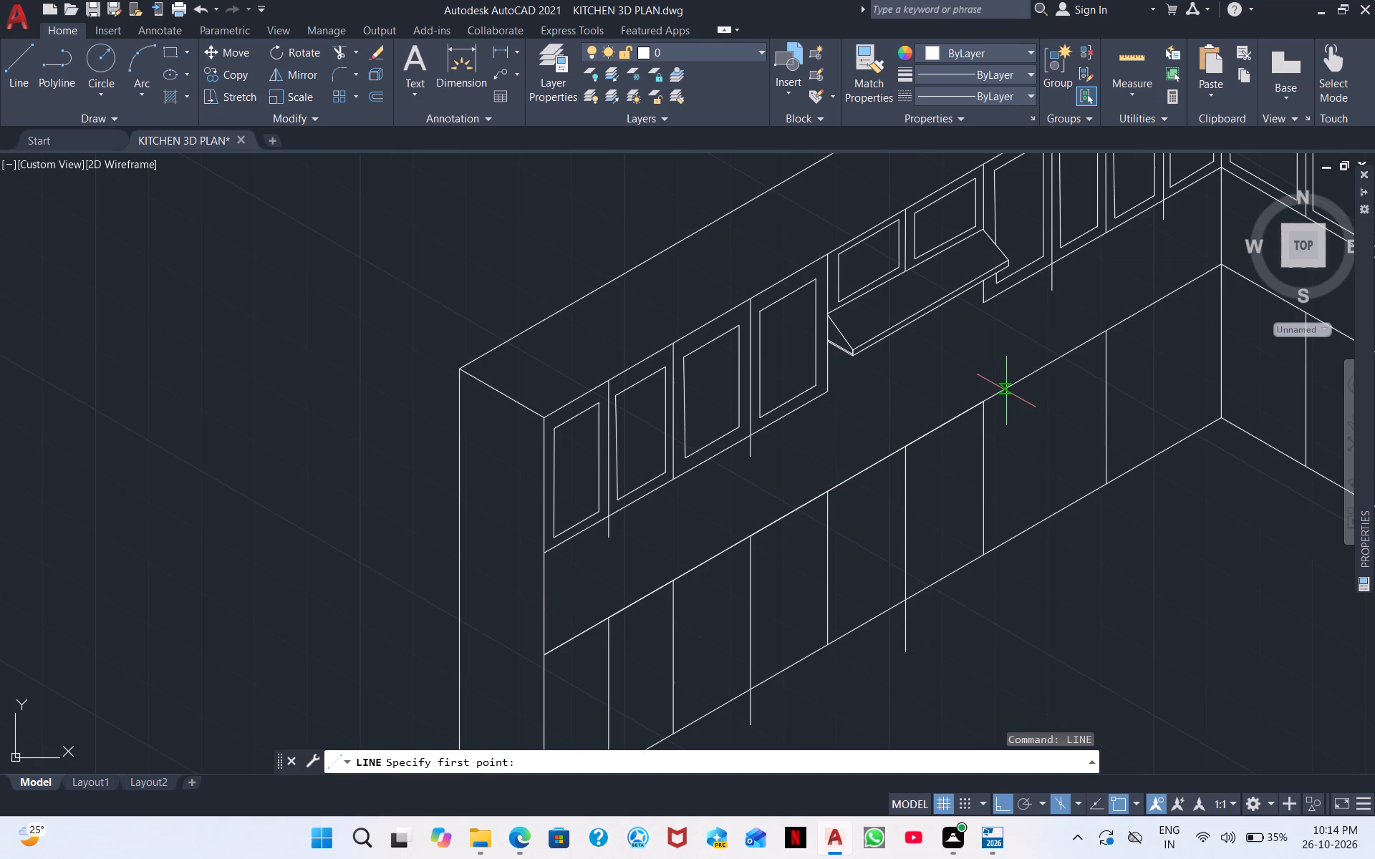
{"action": "scroll", "coordinate": [987, 403], "scroll_direction": "up", "scroll_amount": 2}
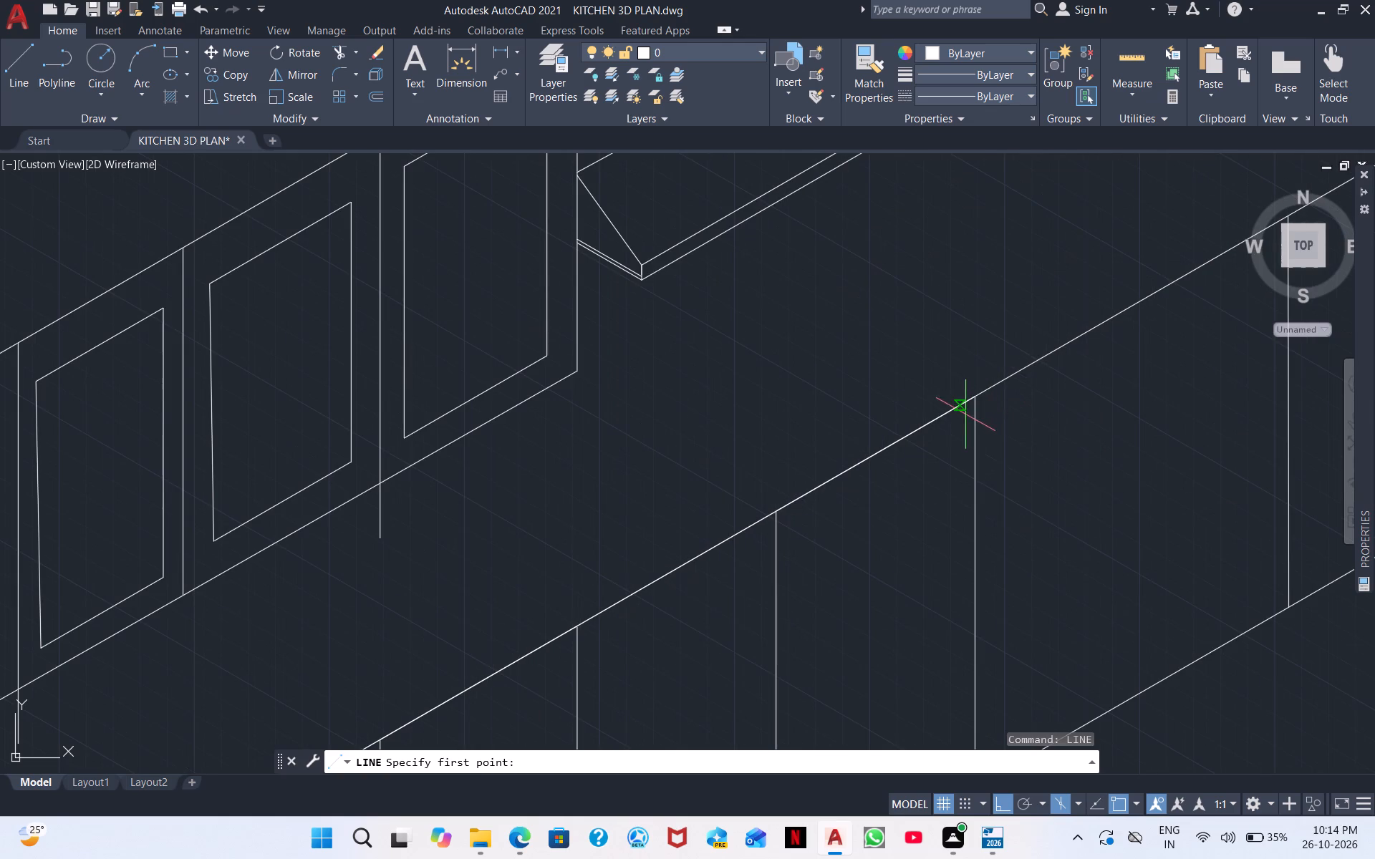
{"action": "left_click", "coordinate": [978, 403]}
{"action": "middle_click_drag", "start_coordinate": [1053, 375], "coordinate": [791, 606]}
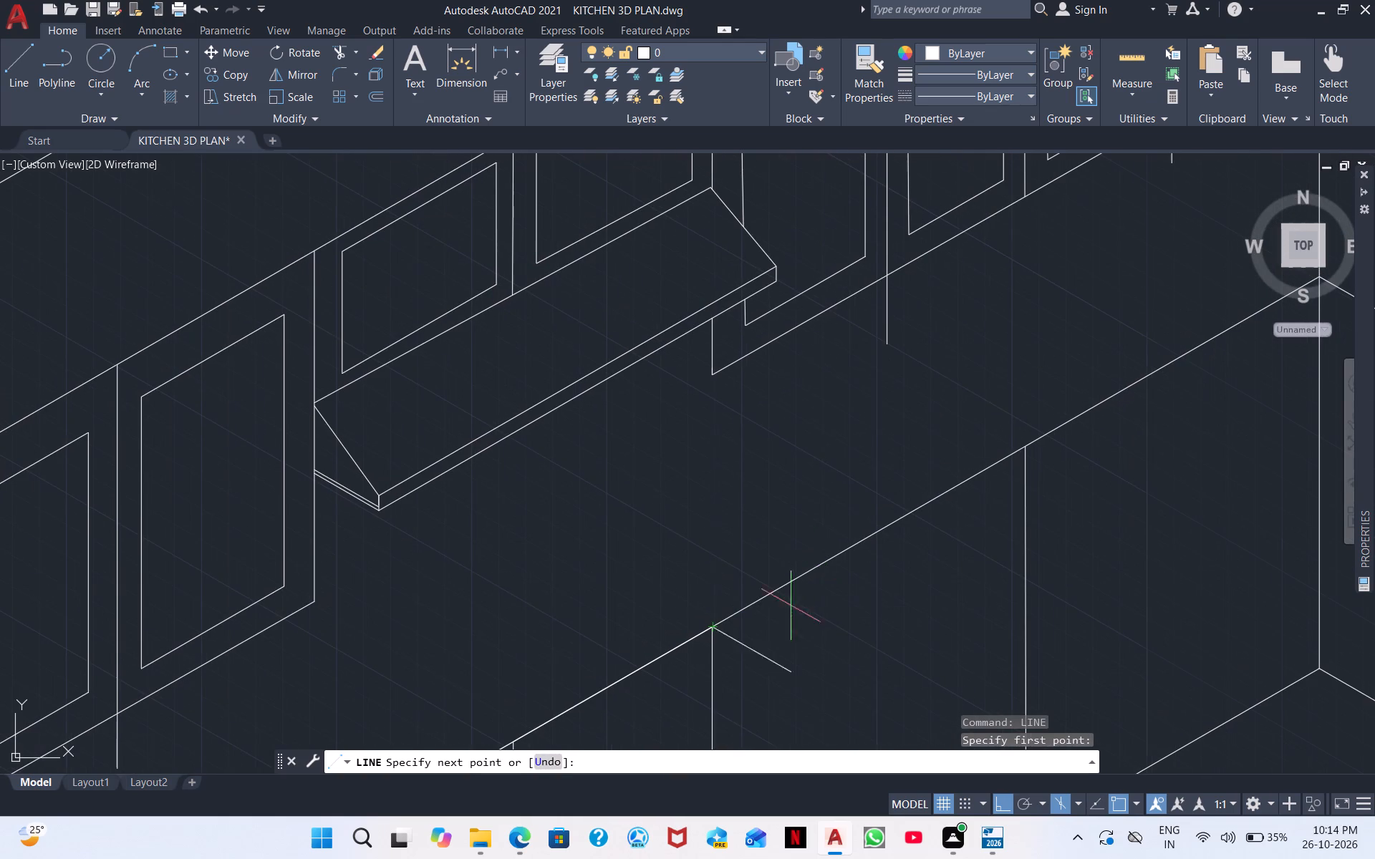
{"action": "left_click", "coordinate": [1029, 455]}
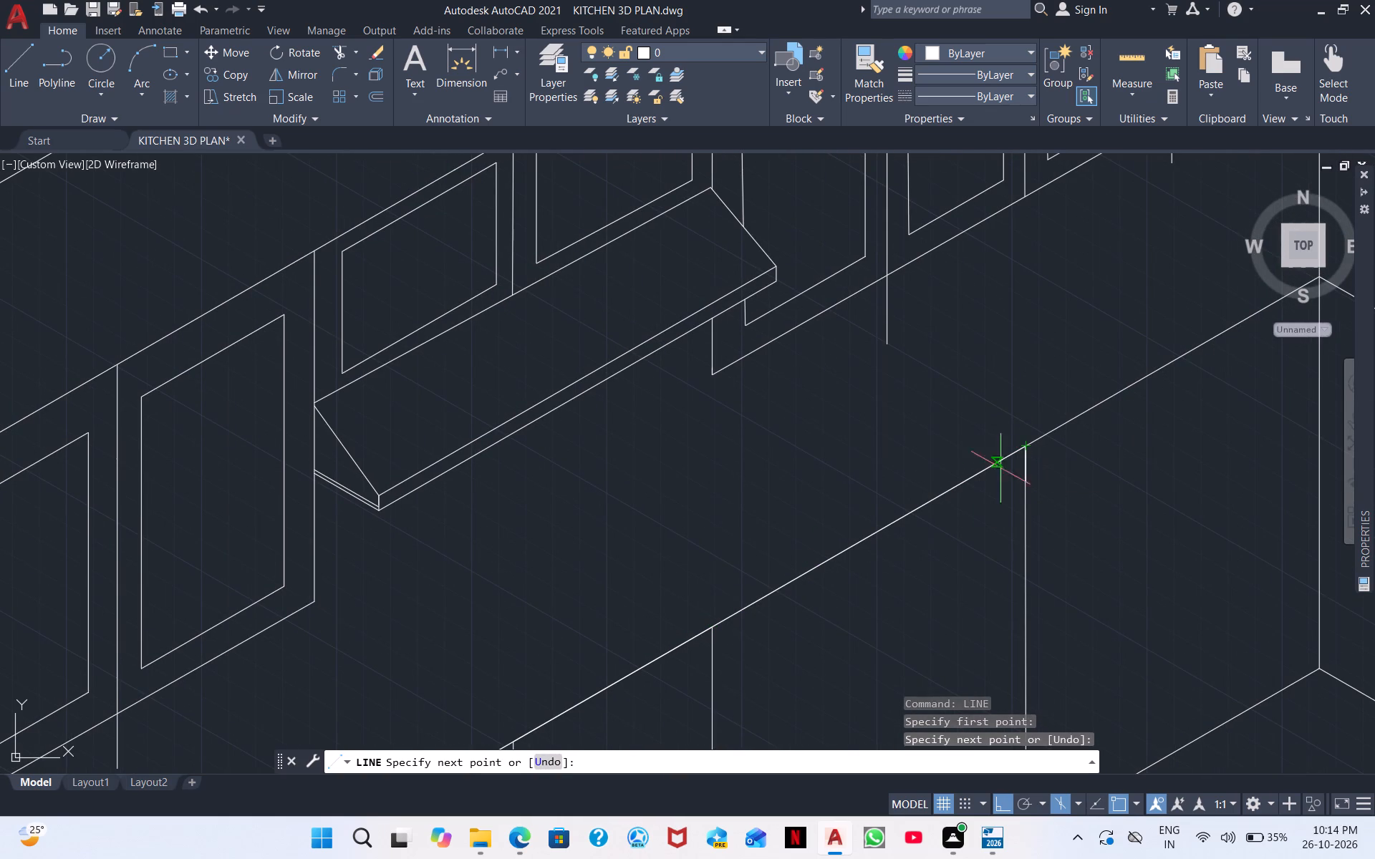
{"action": "left_click_drag", "start_coordinate": [867, 530], "coordinate": [869, 538]}
{"action": "middle_click_drag", "start_coordinate": [887, 636], "coordinate": [889, 308]}
{"action": "scroll", "coordinate": [889, 307], "scroll_direction": "down", "scroll_amount": 2}
{"action": "left_click", "coordinate": [895, 493]}
{"action": "key", "text": "Escape"}
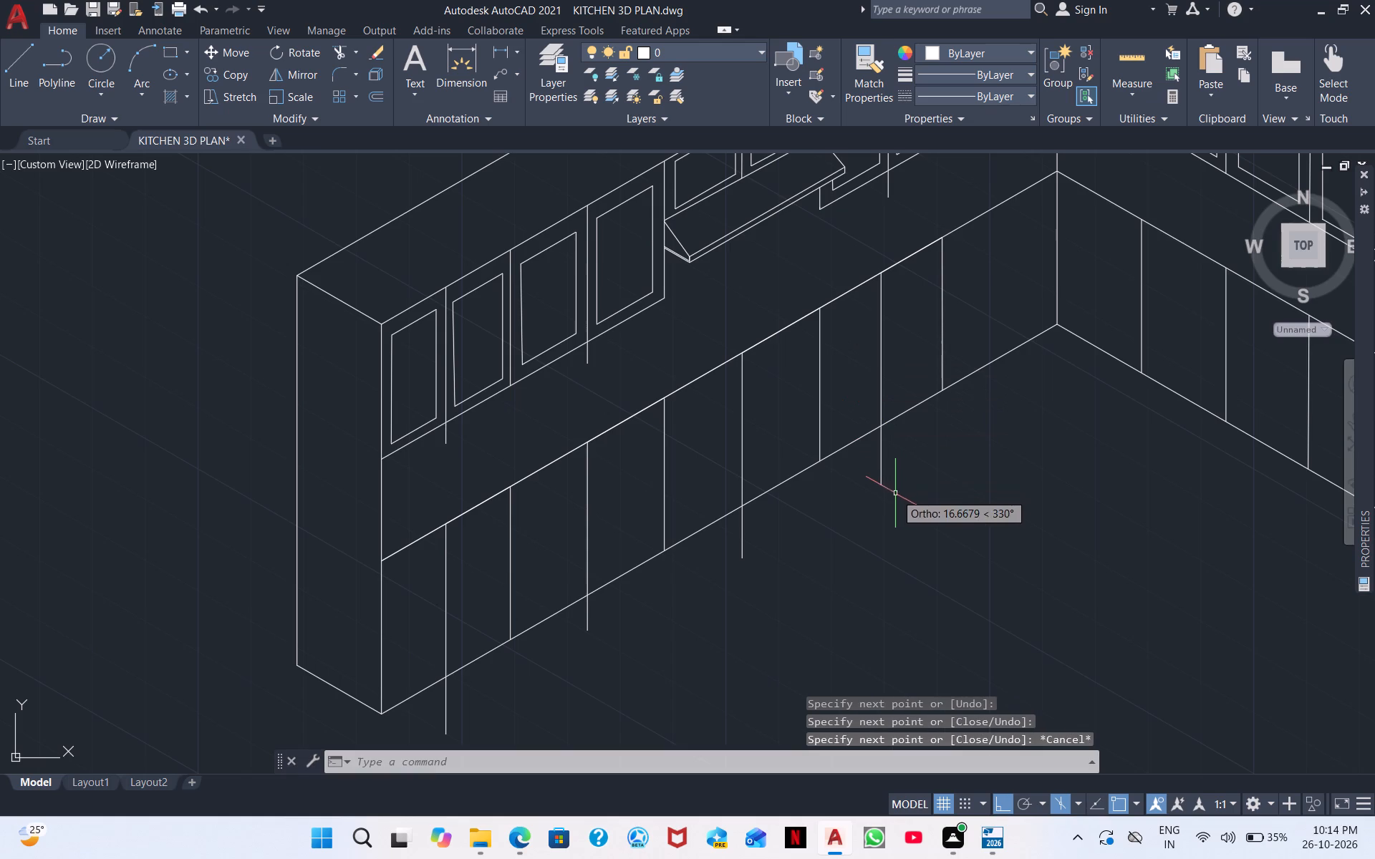
Split the fifth base cabinet, next to the room corner, with a vertical line from its top edge's midpoint past its bottom edge.
{"action": "right_click", "coordinate": [985, 436]}
{"action": "left_click", "coordinate": [1070, 442]}
{"action": "middle_click_drag", "start_coordinate": [1002, 247], "coordinate": [860, 482]}
{"action": "left_click", "coordinate": [804, 478]}
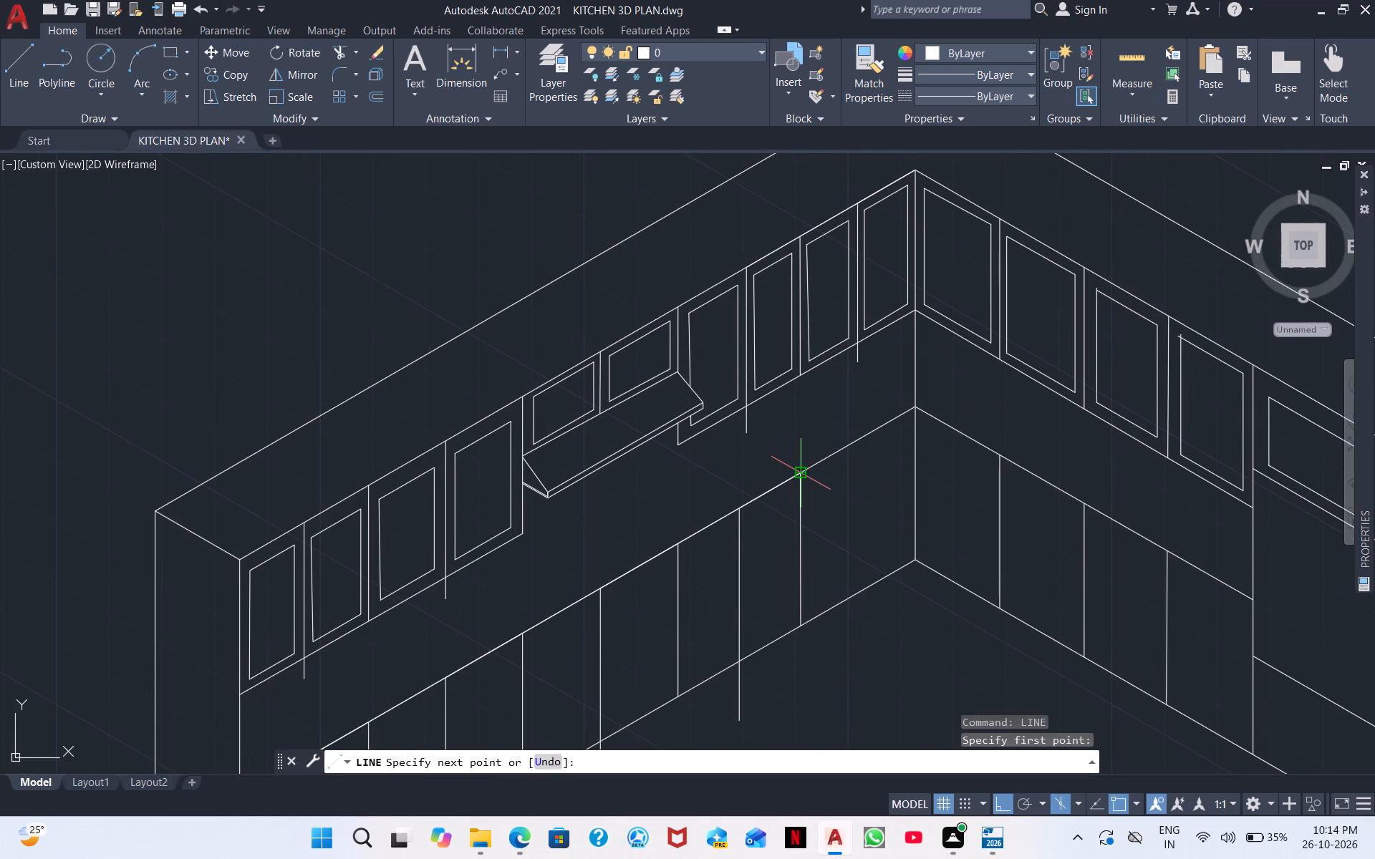
{"action": "left_click", "coordinate": [917, 412]}
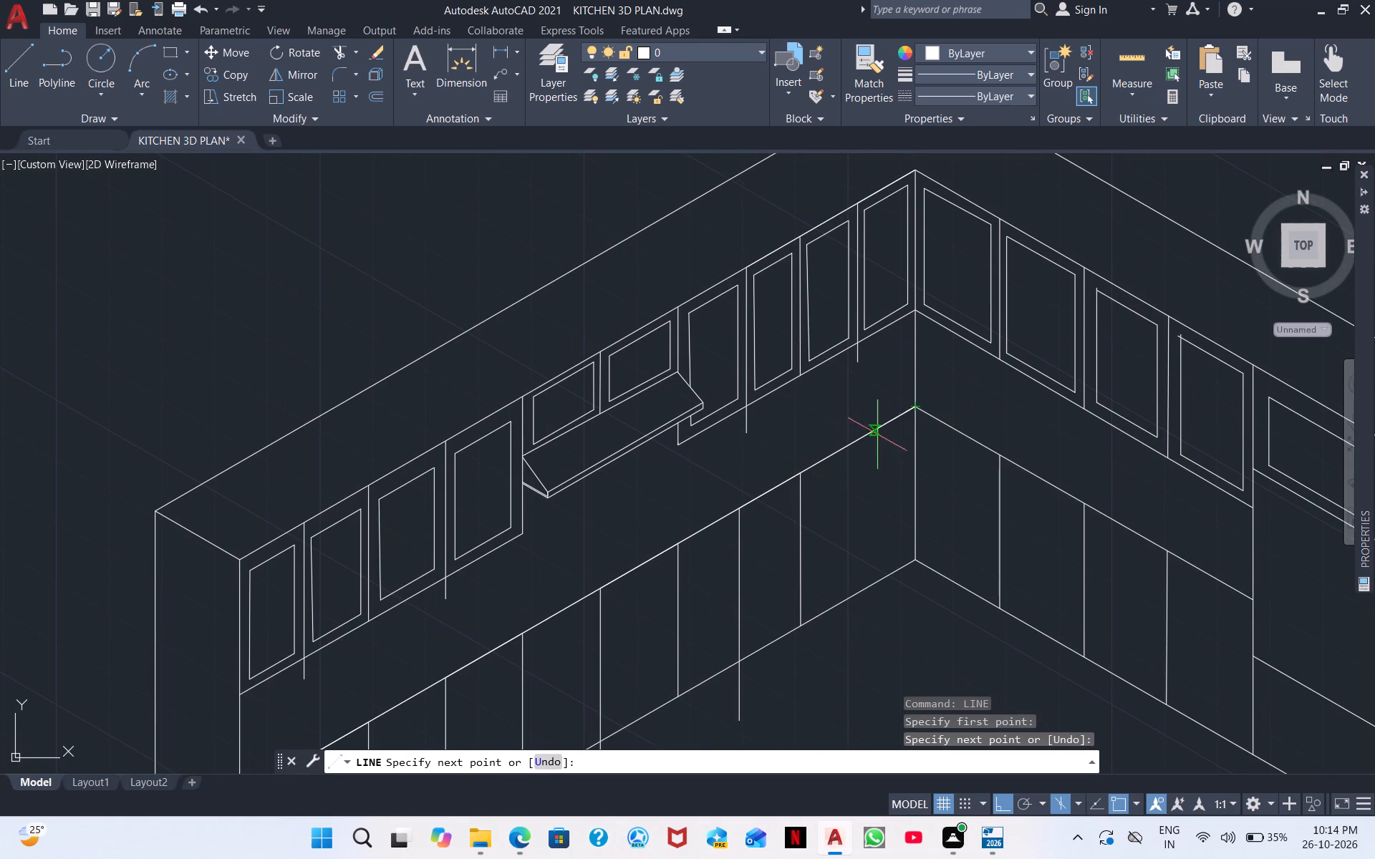
{"action": "left_click", "coordinate": [865, 442]}
{"action": "left_click", "coordinate": [877, 671]}
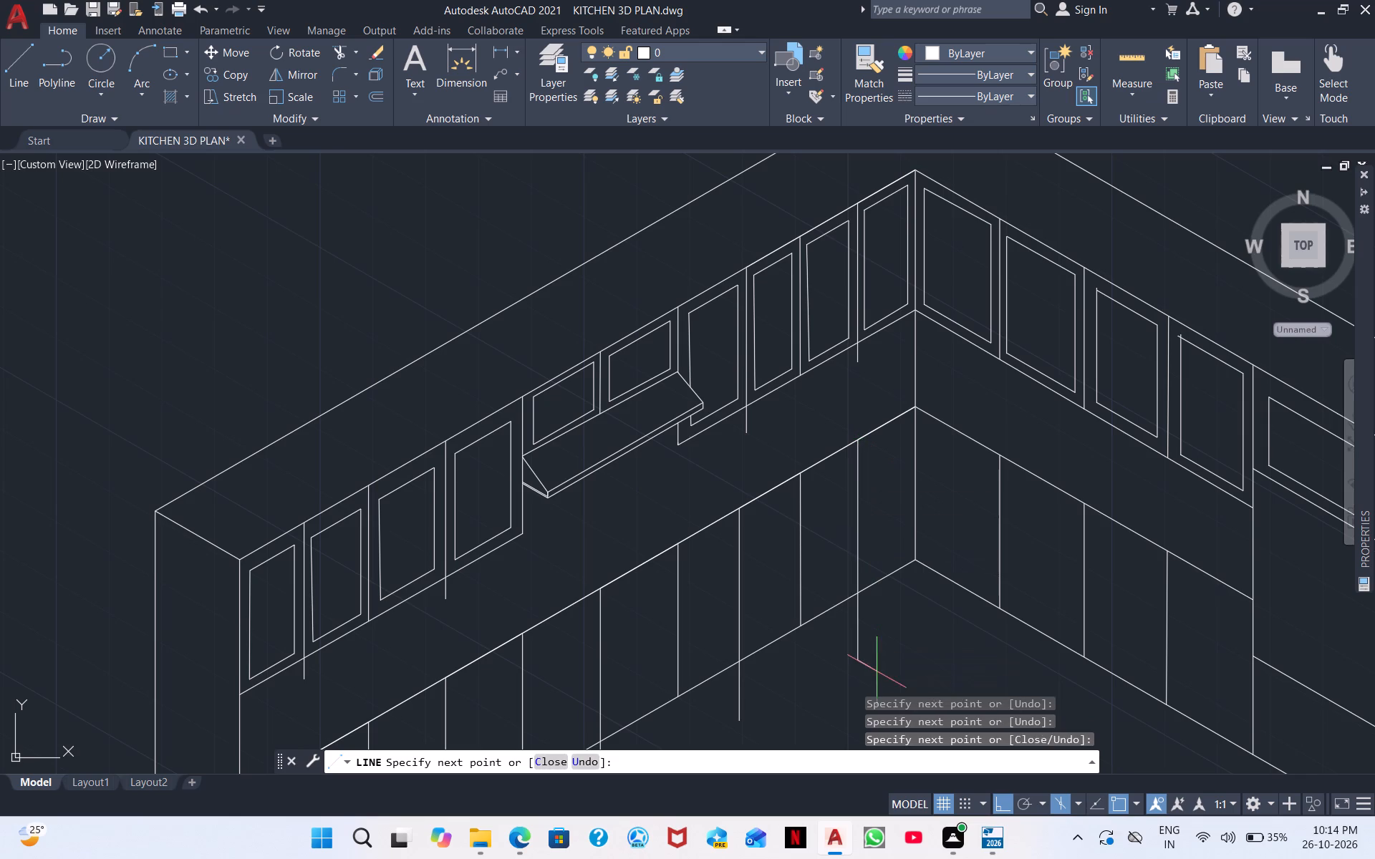
{"action": "key", "text": "Escape"}
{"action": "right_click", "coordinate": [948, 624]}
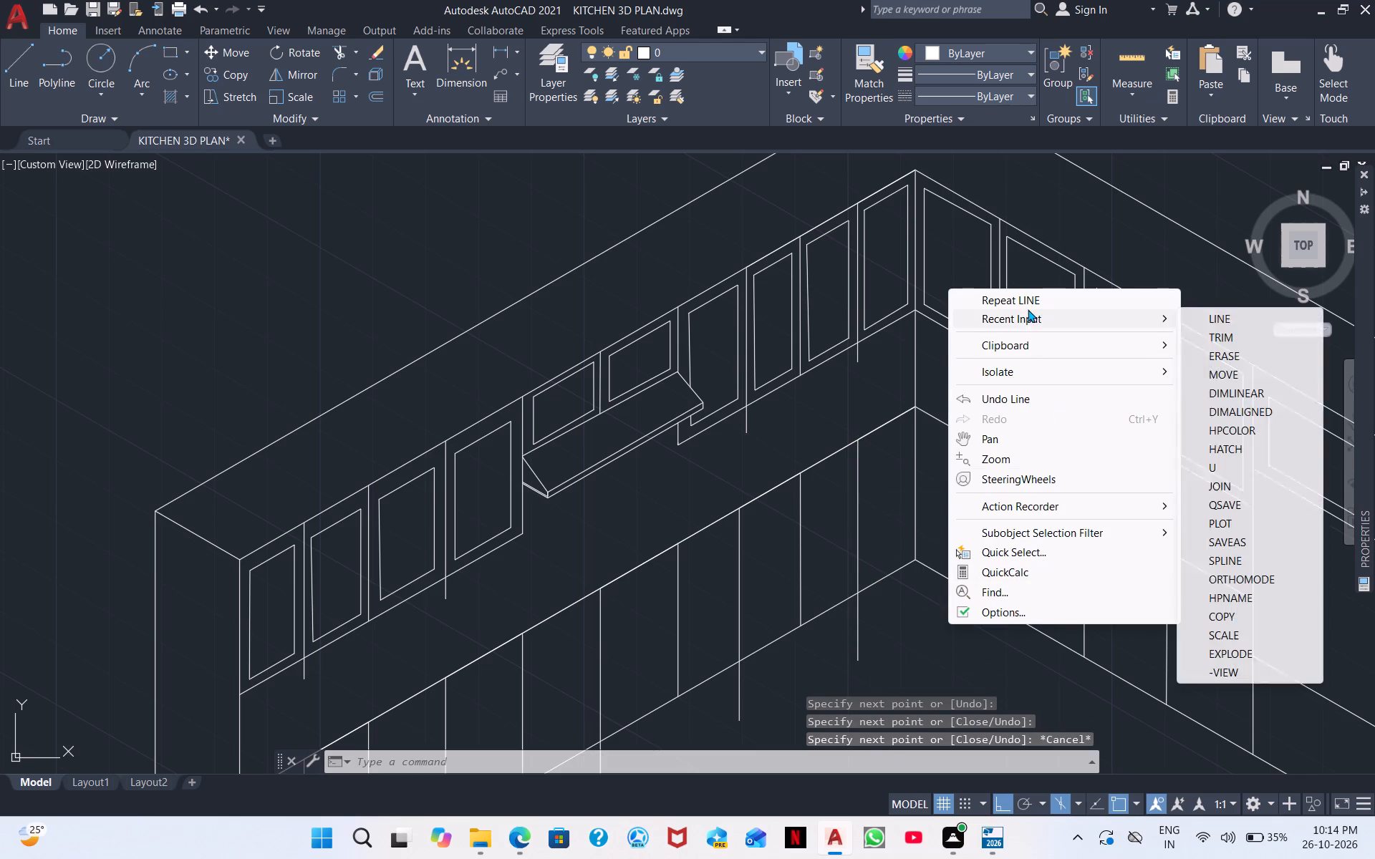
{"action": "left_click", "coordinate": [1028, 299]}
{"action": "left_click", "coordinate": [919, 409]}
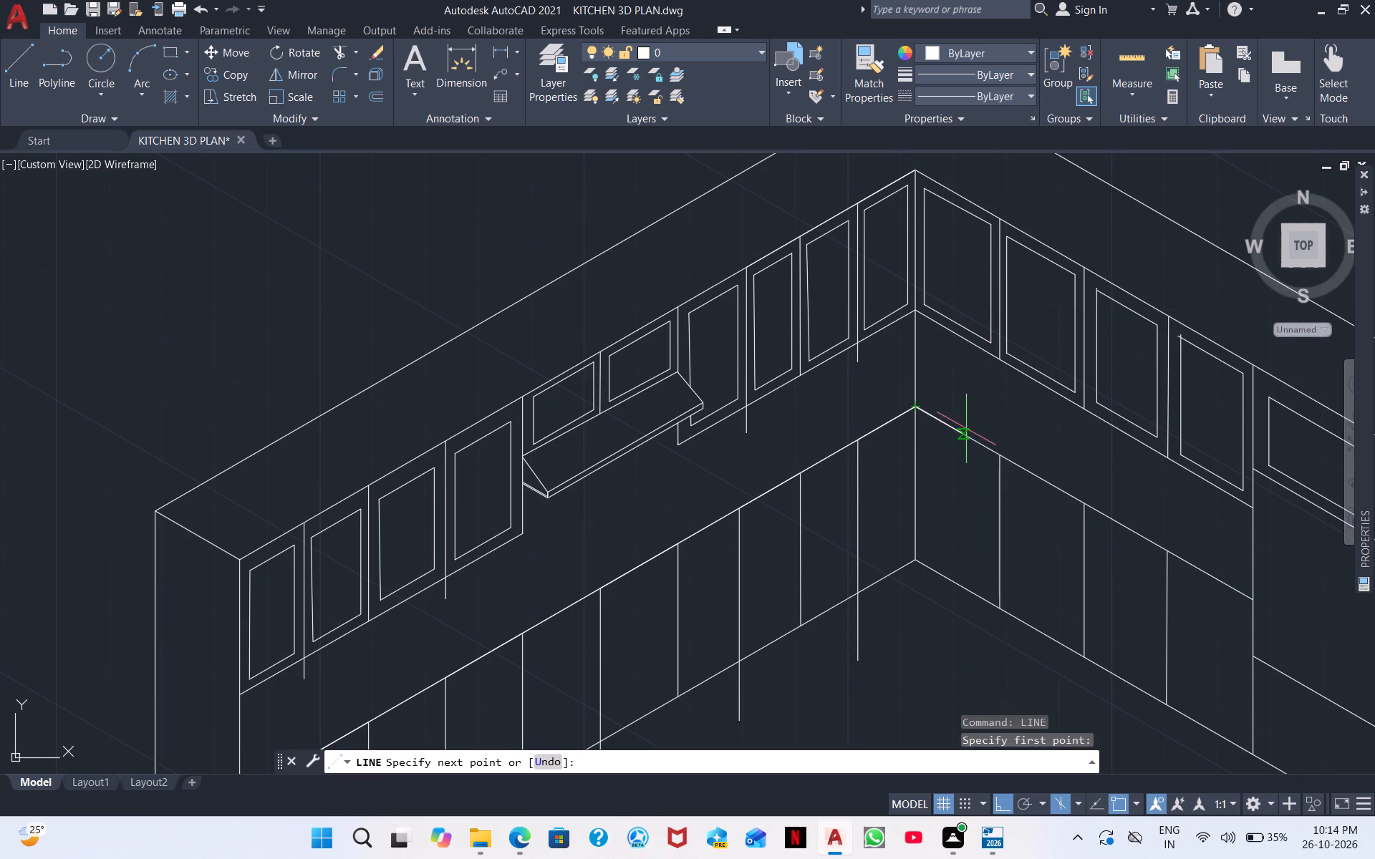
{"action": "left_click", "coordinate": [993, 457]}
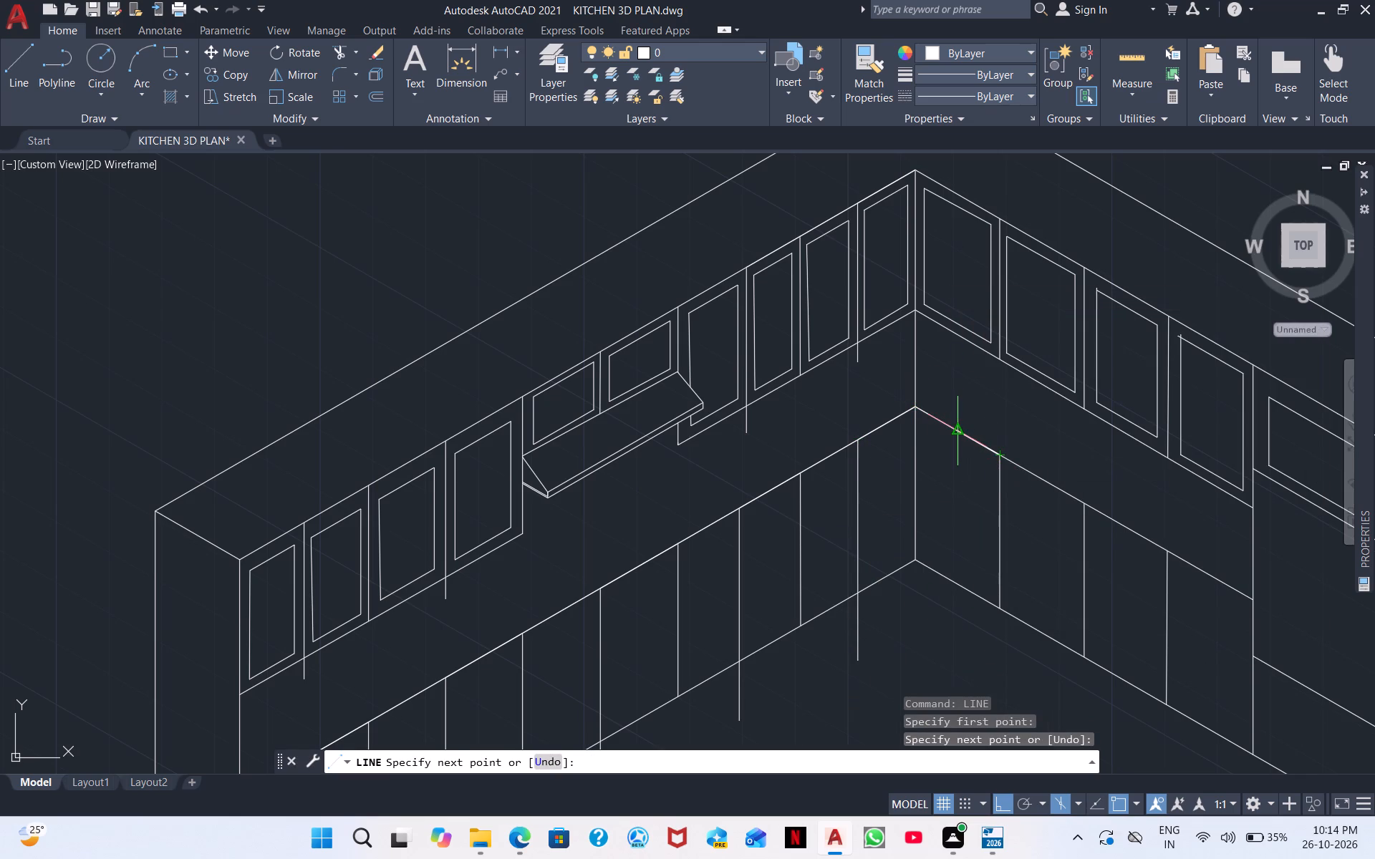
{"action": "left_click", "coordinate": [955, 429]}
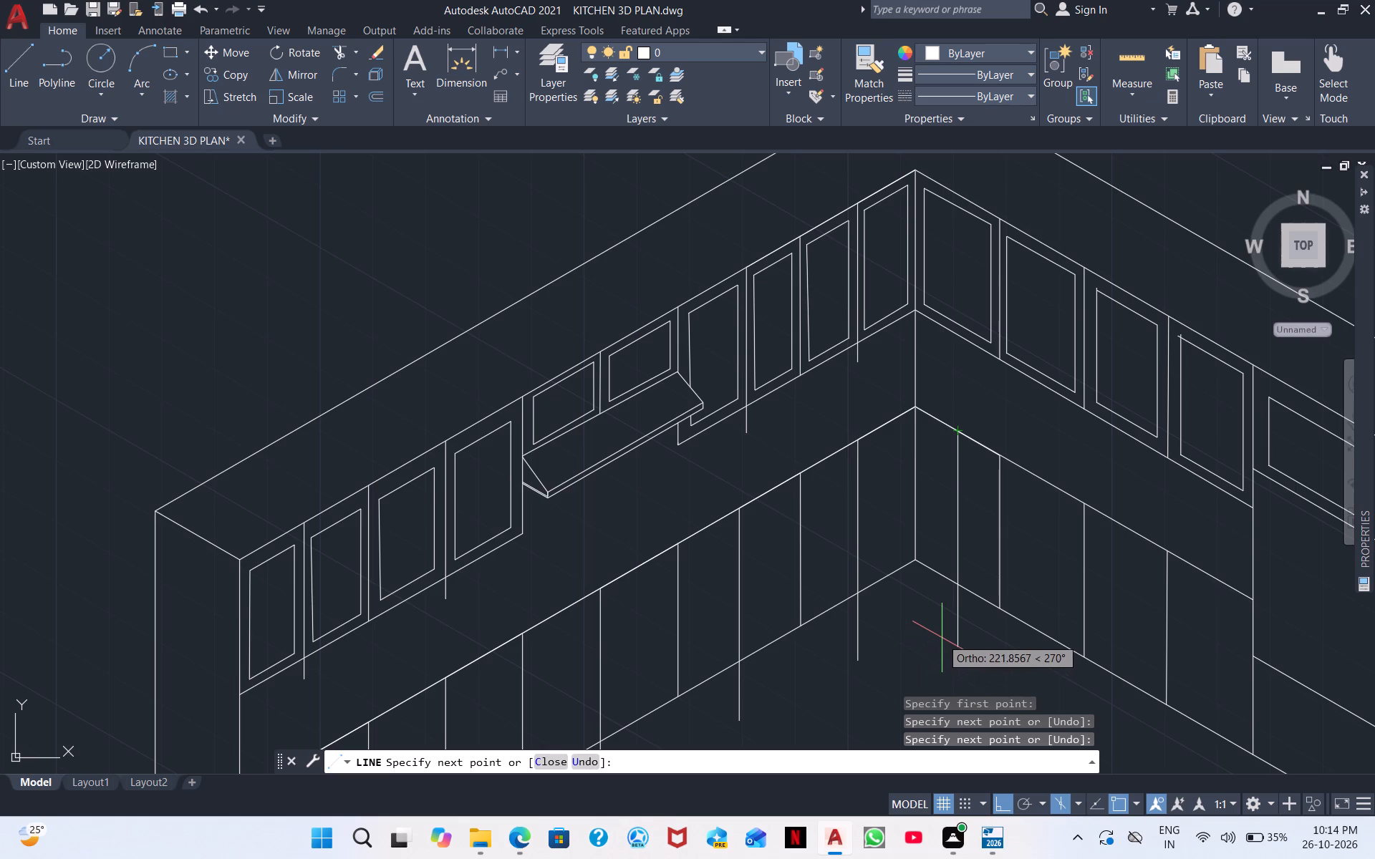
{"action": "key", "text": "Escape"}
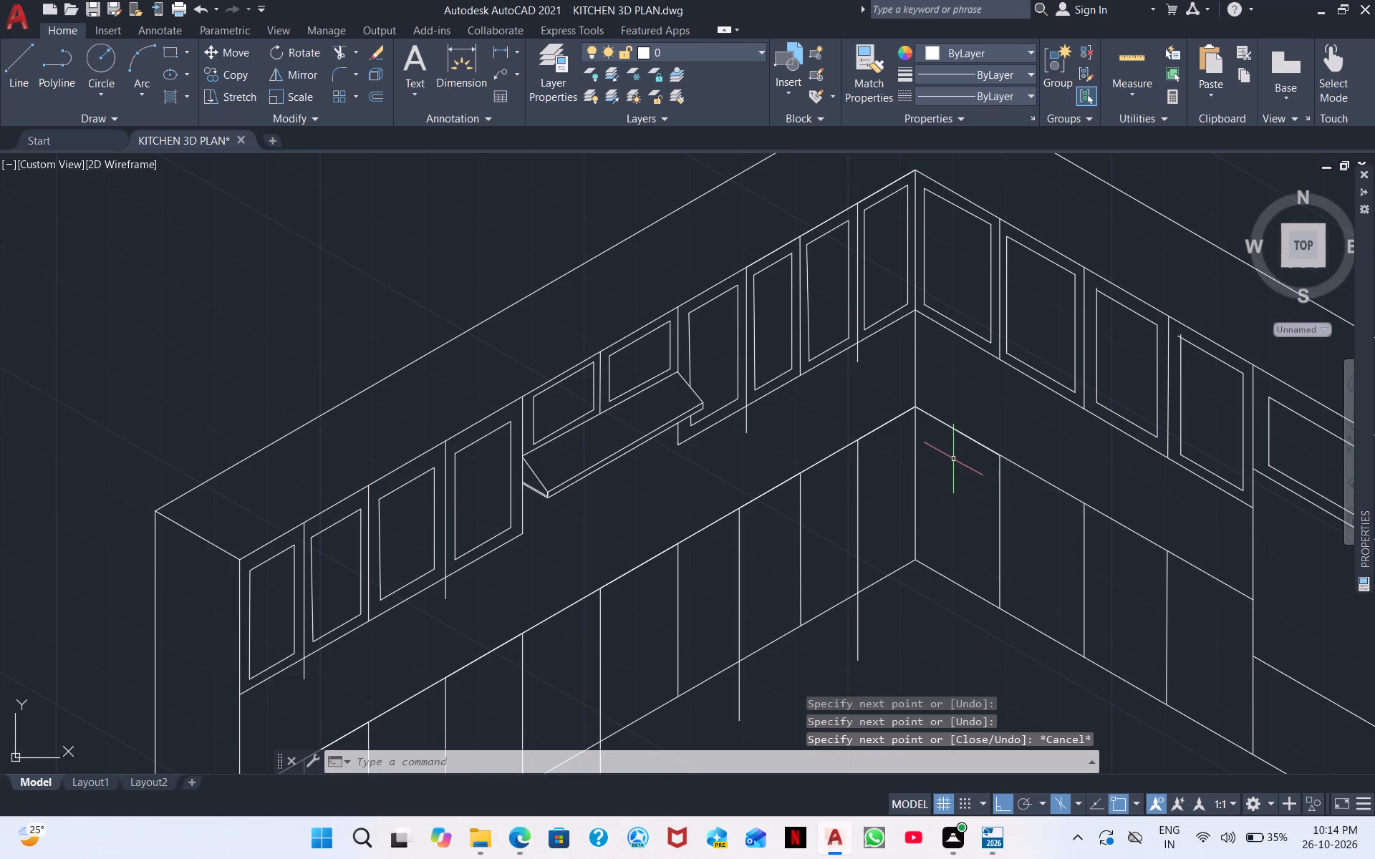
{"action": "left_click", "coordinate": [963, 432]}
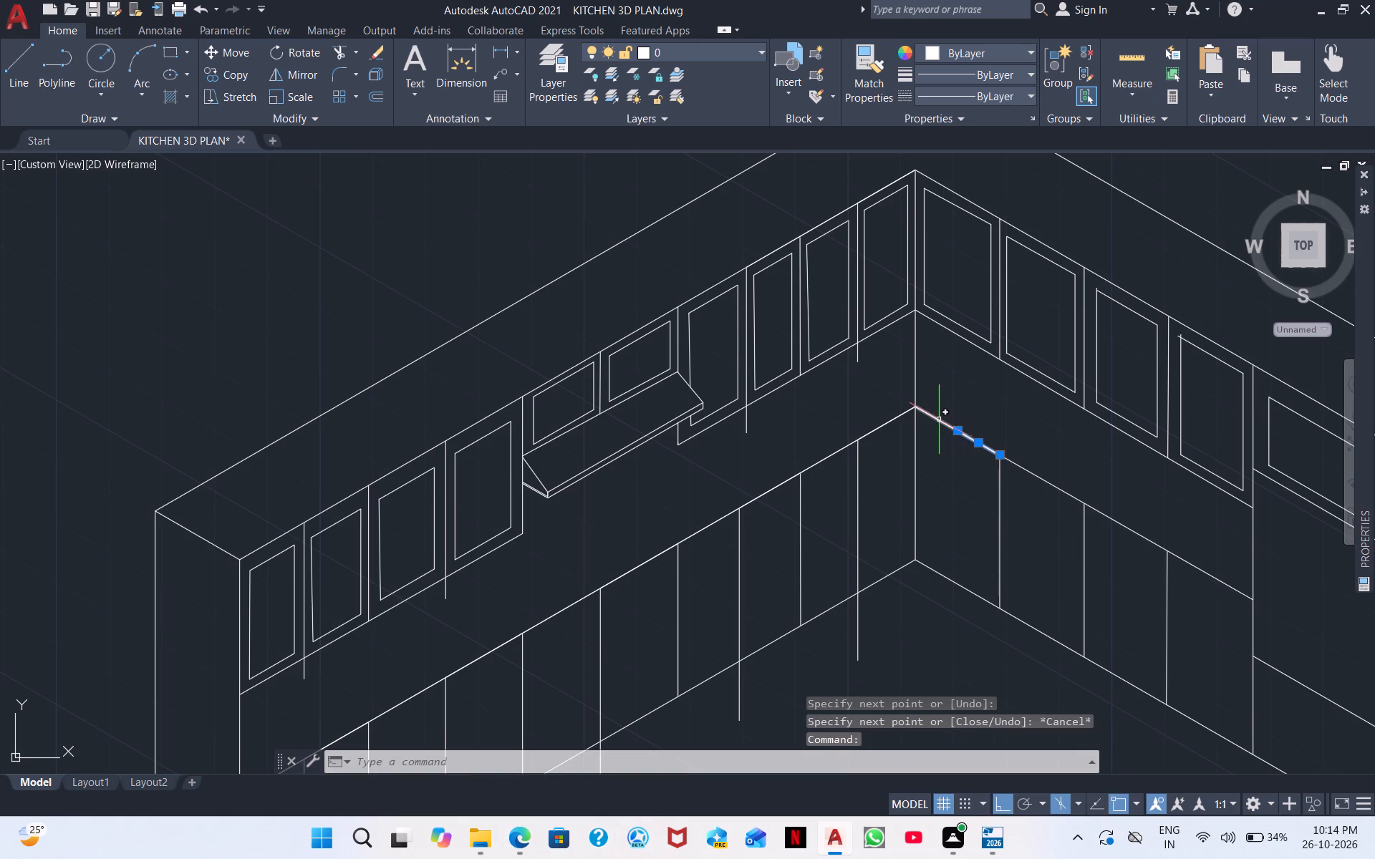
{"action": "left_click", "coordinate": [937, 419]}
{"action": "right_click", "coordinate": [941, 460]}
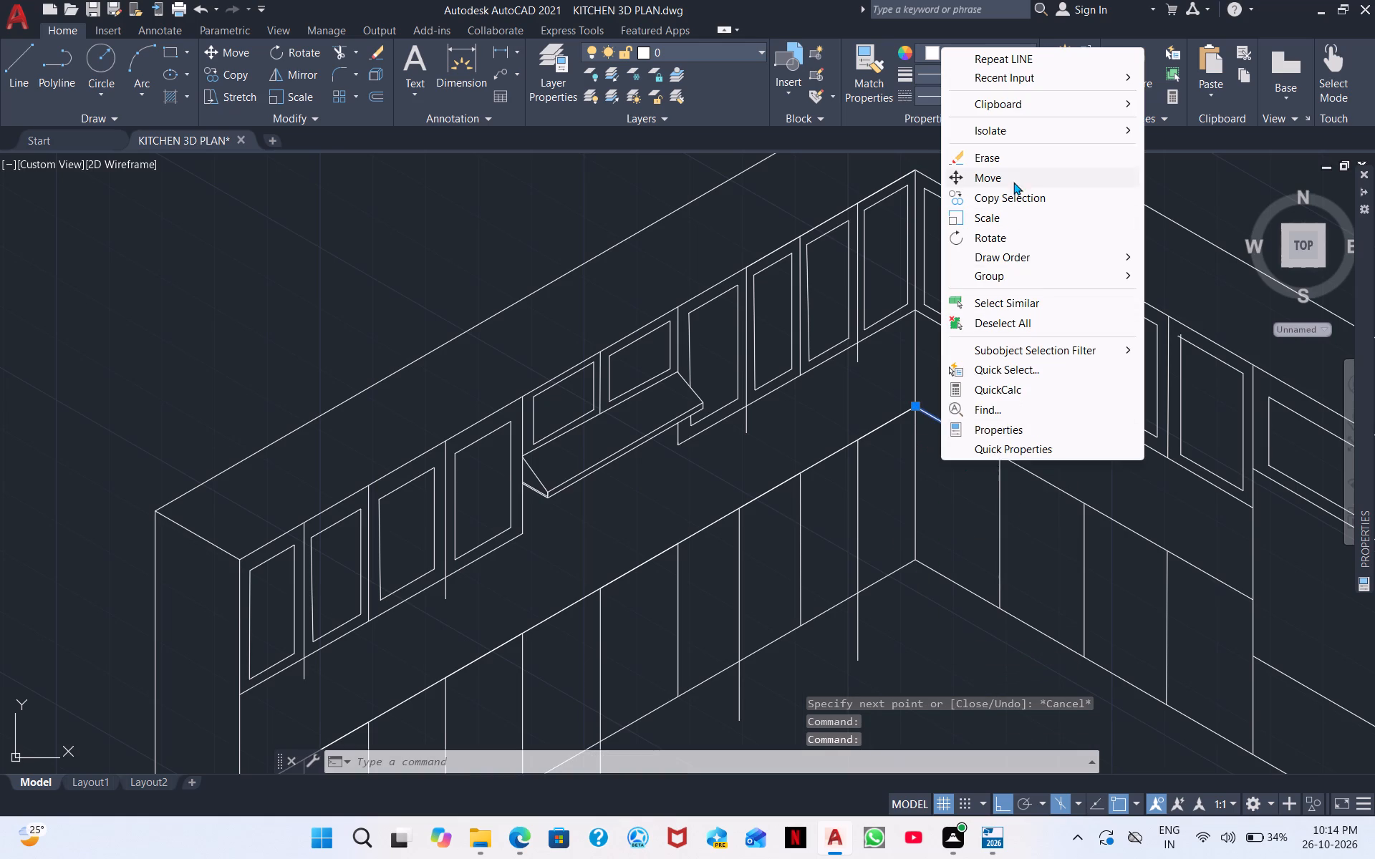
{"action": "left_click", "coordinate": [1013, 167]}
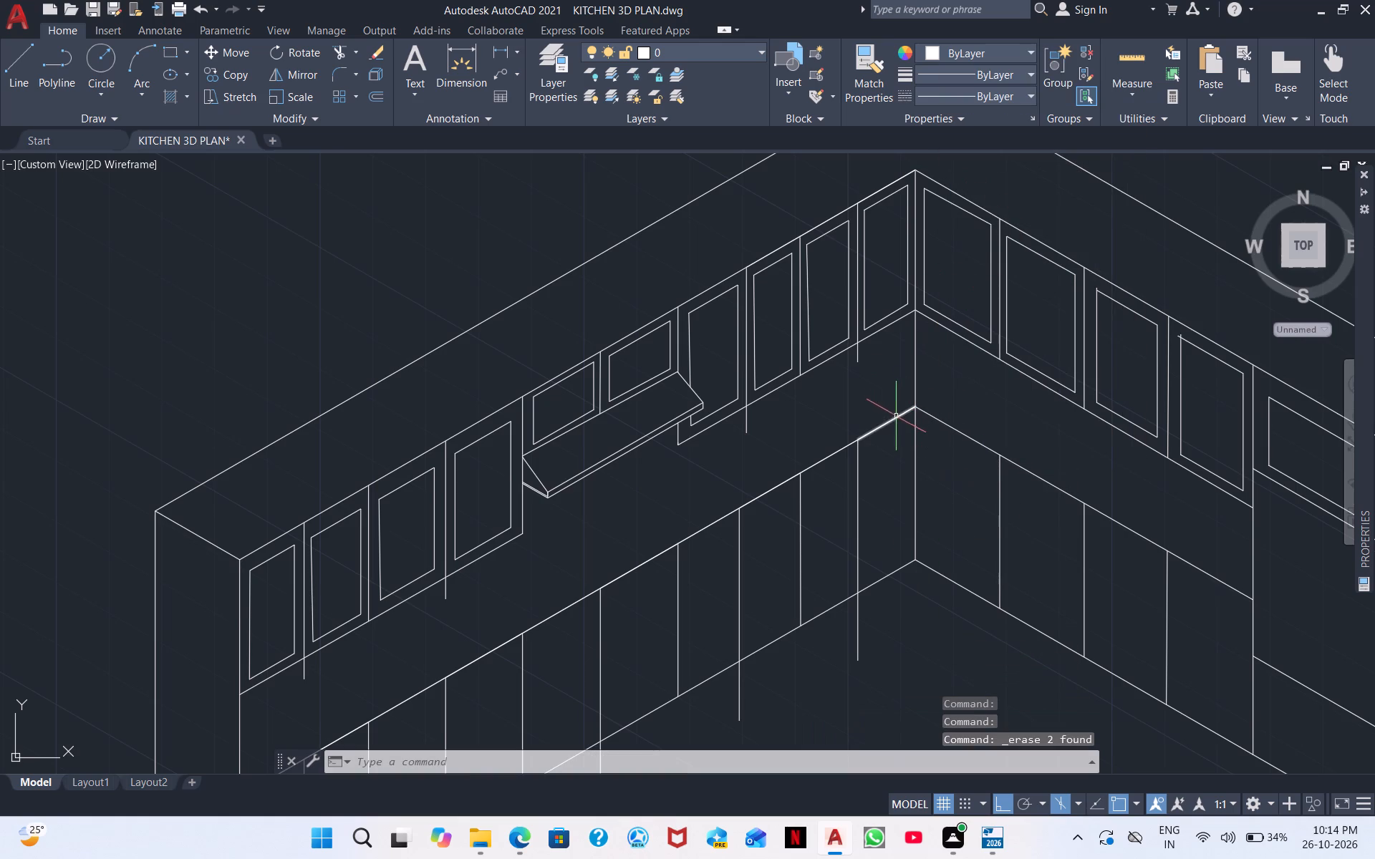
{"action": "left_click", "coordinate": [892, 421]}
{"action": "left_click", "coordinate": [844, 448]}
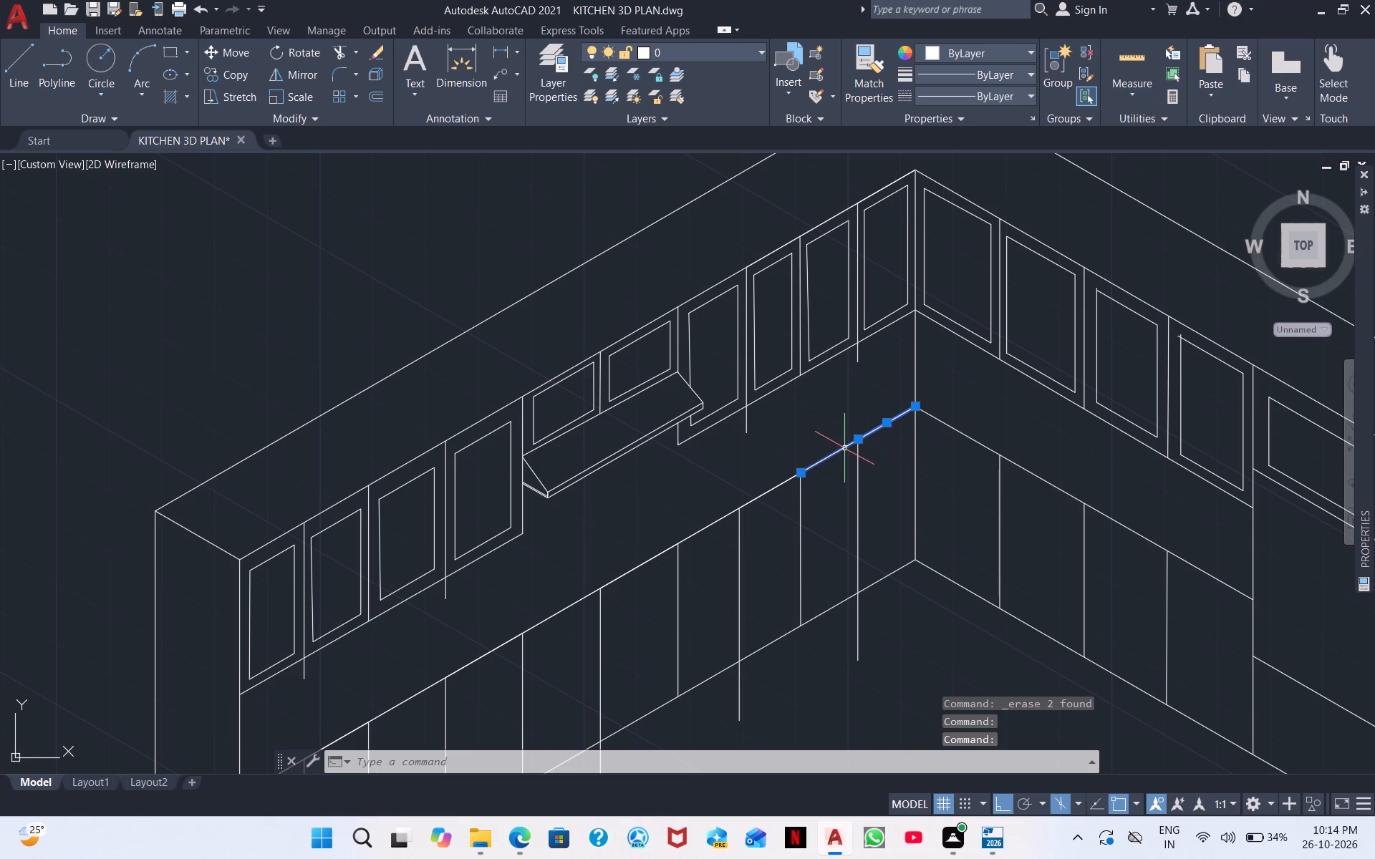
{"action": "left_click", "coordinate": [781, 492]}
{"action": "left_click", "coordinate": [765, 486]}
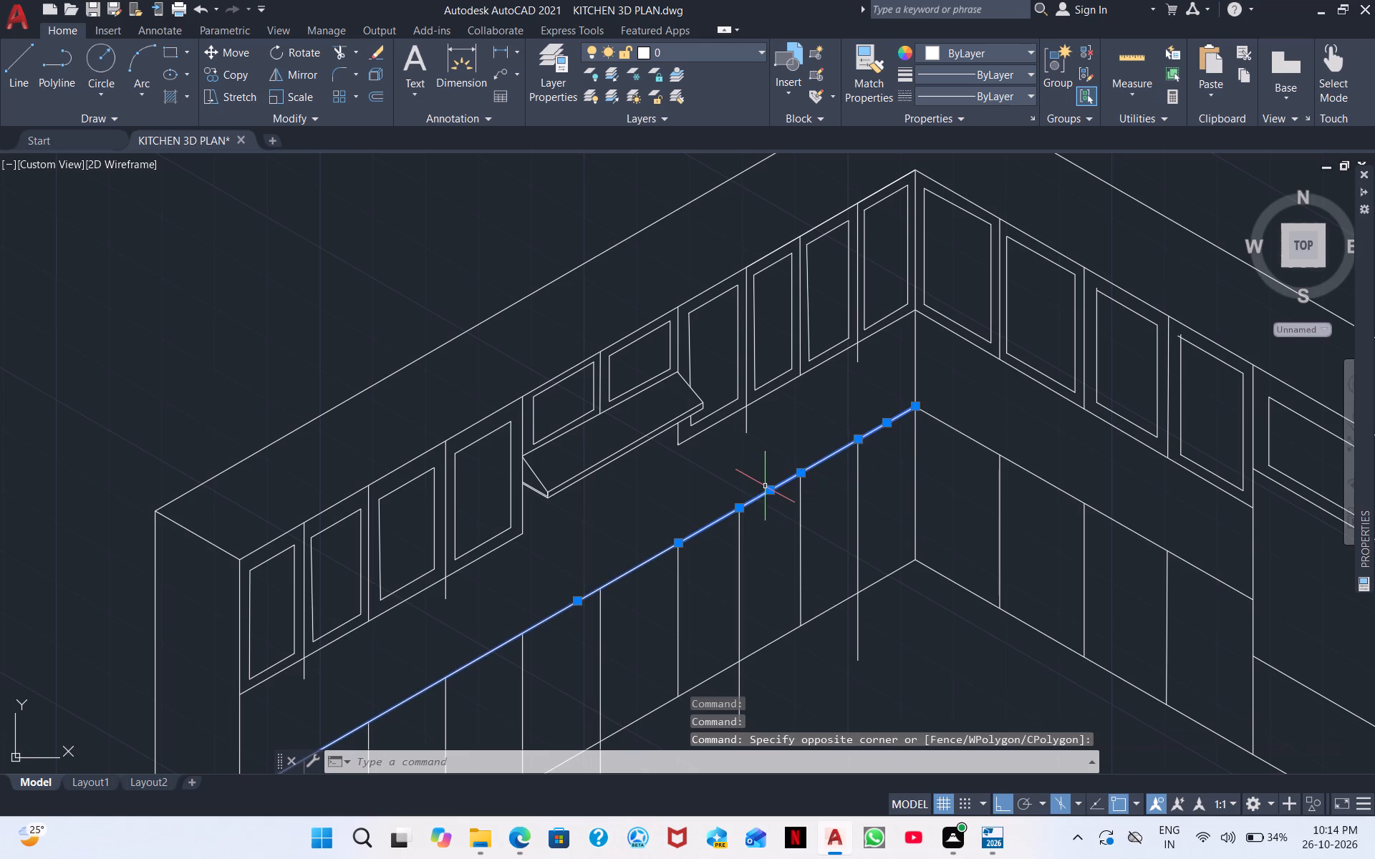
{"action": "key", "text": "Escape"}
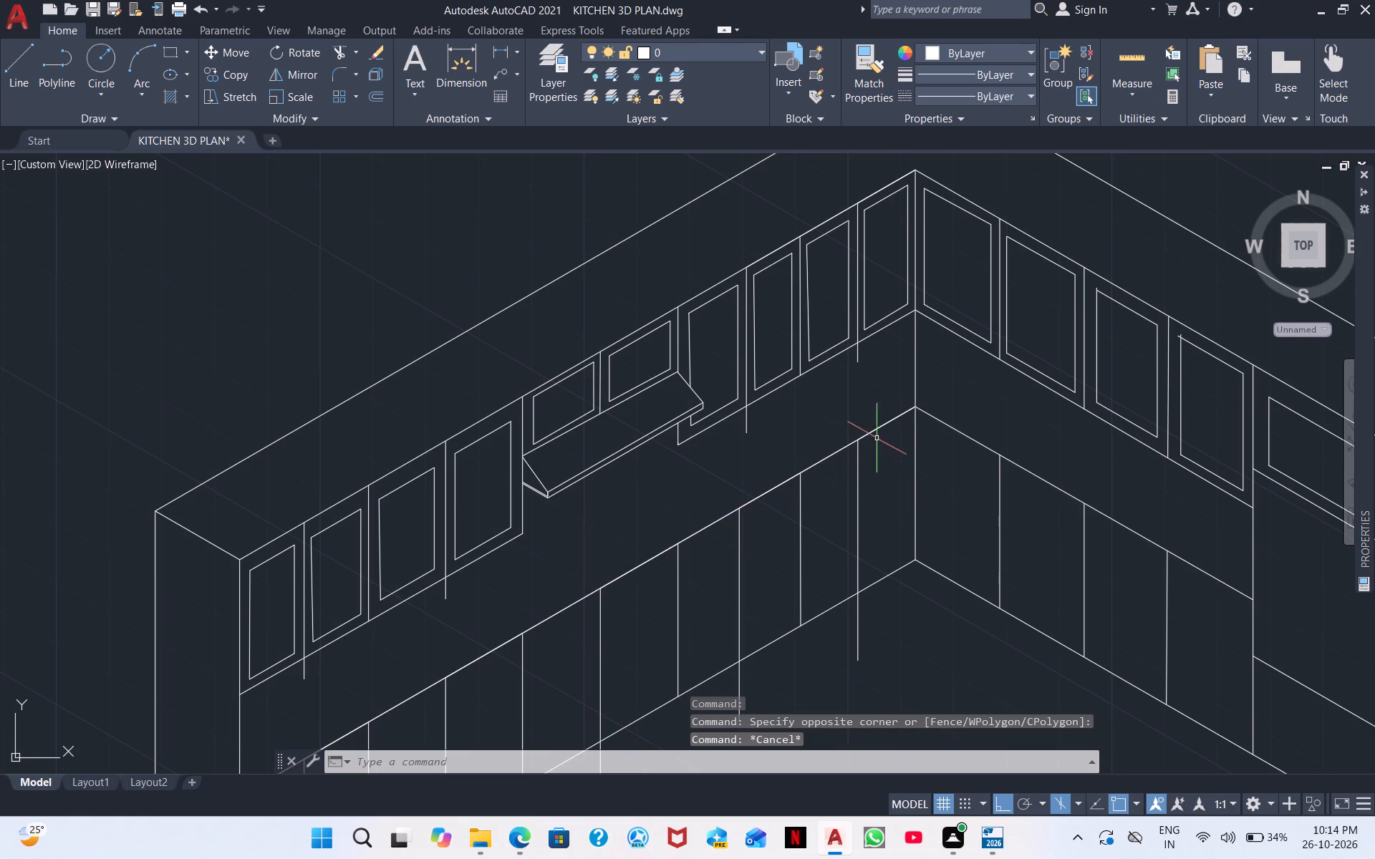
Erase the four overlapping construction lines along the top edges of the fourth and fifth base cabinets, keeping the original counter edge.
{"action": "left_click", "coordinate": [882, 429]}
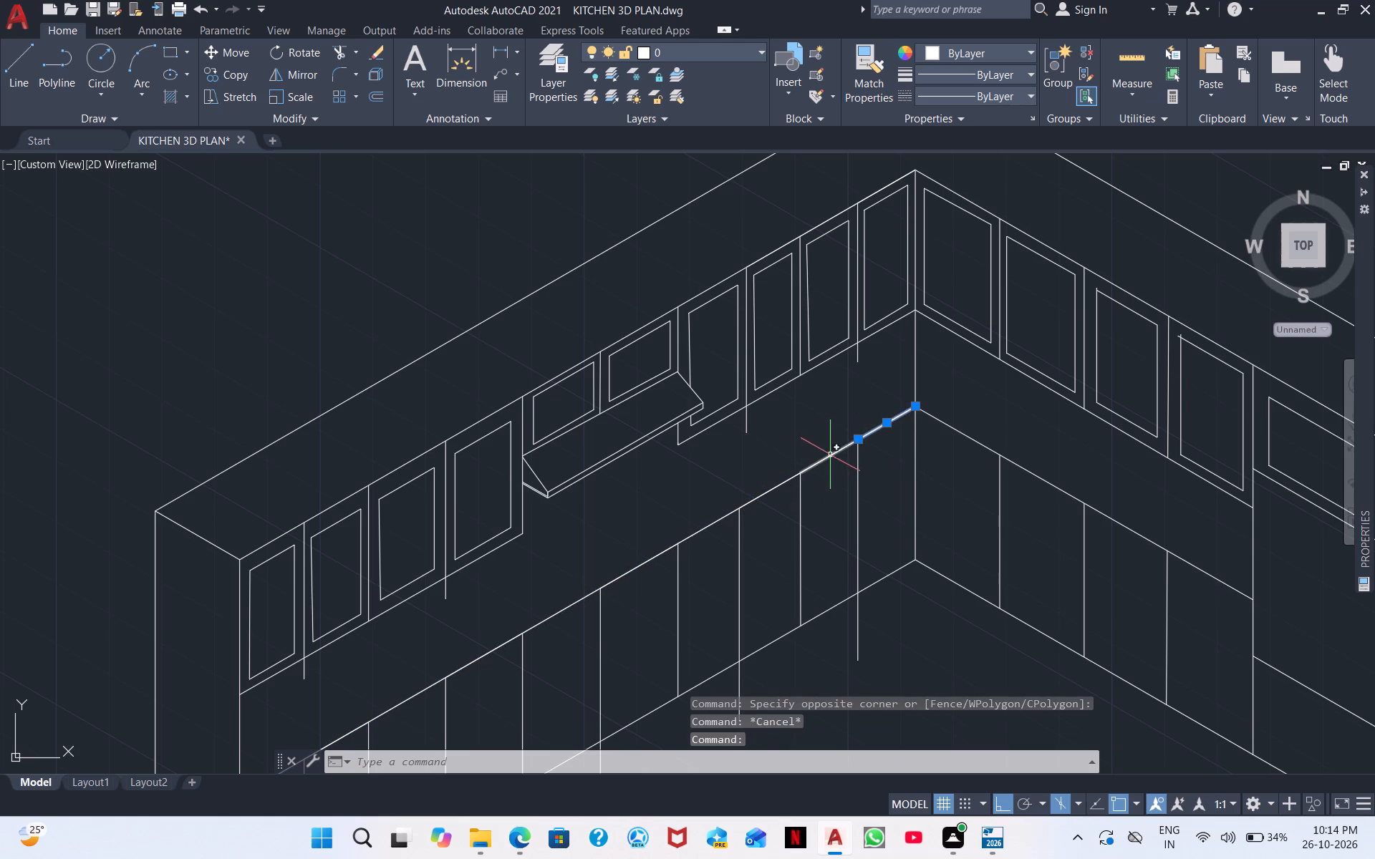
{"action": "left_click", "coordinate": [830, 454]}
{"action": "left_click", "coordinate": [766, 491]}
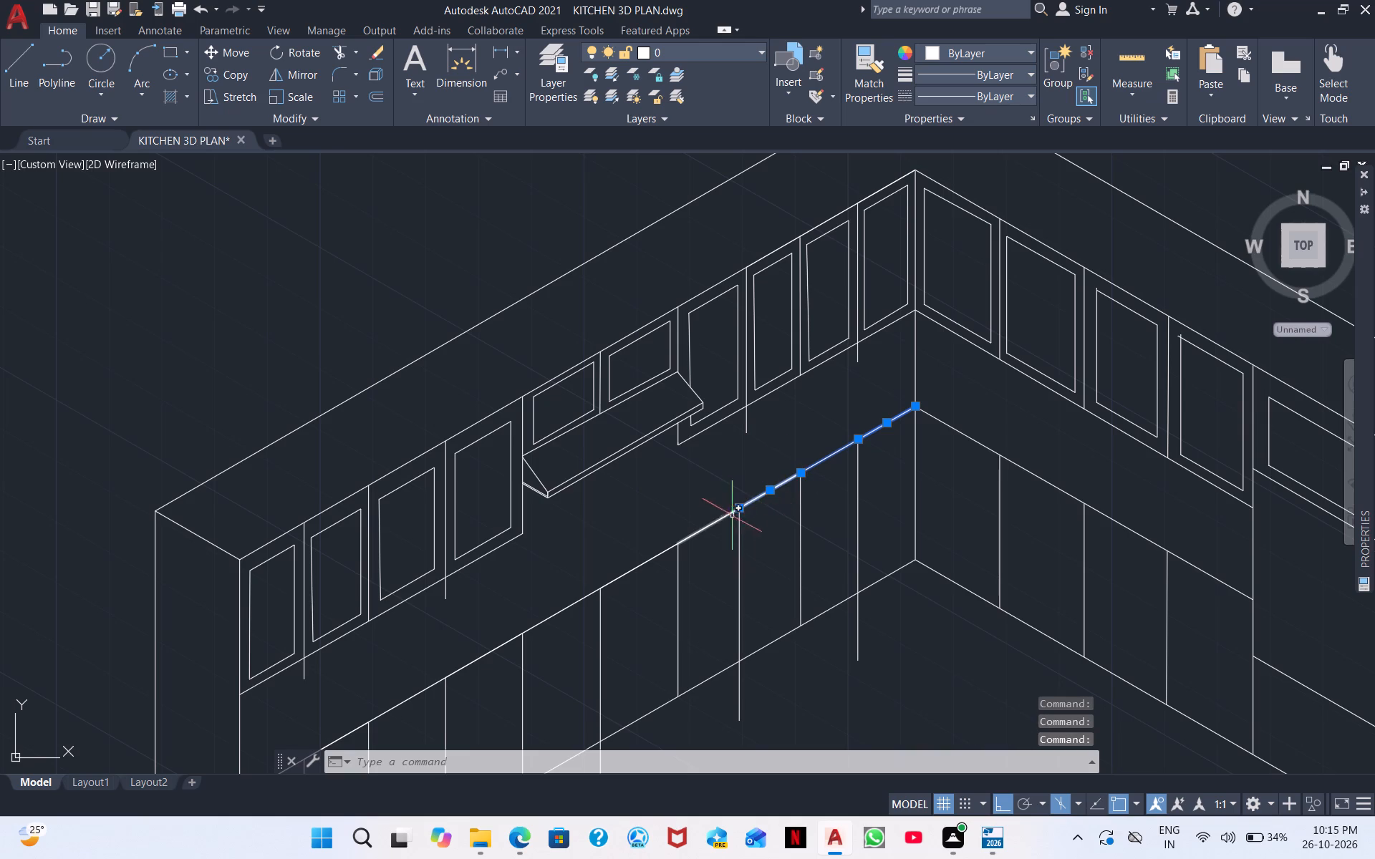
{"action": "left_click", "coordinate": [716, 522]}
{"action": "left_click", "coordinate": [651, 554]}
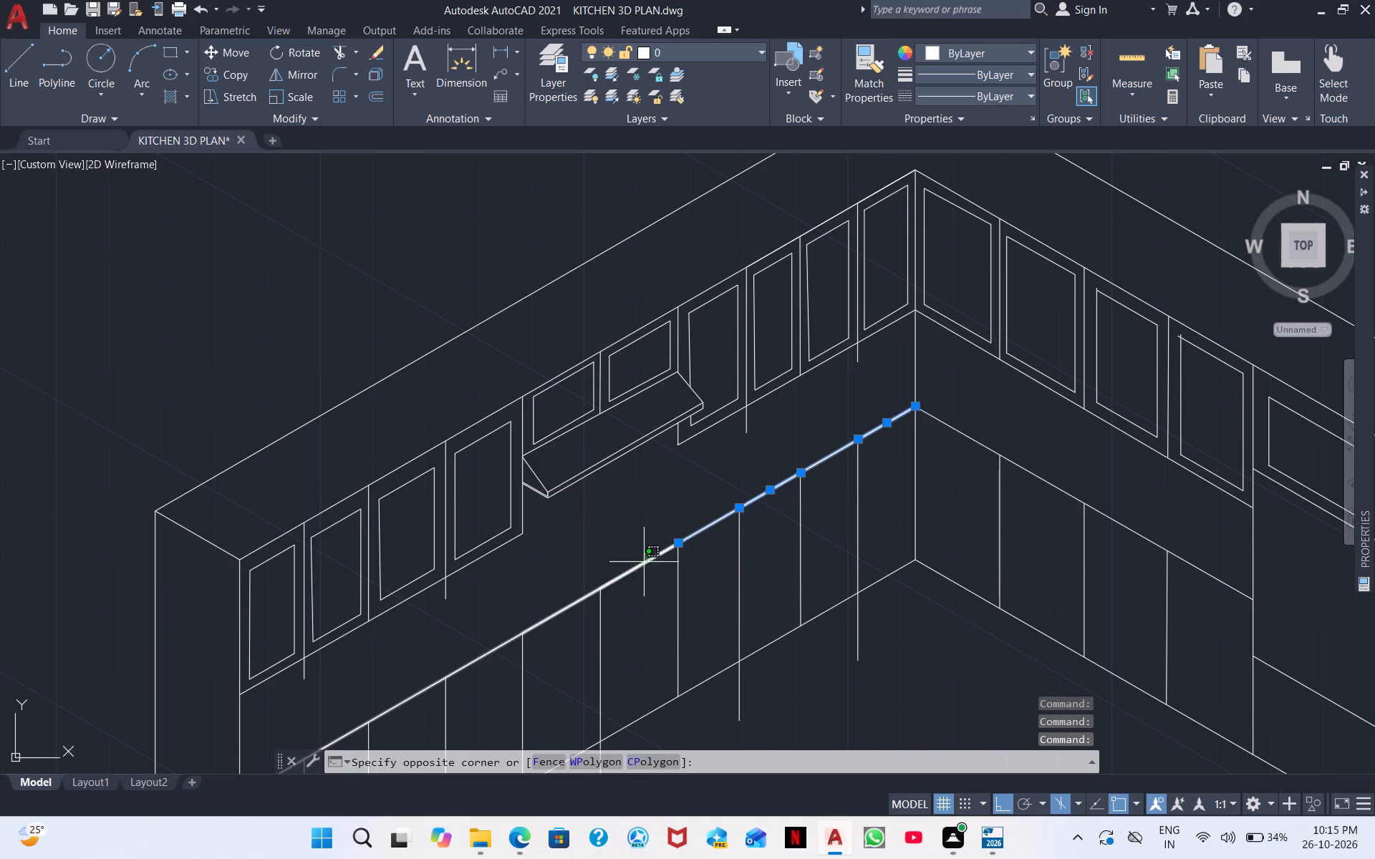
{"action": "left_click", "coordinate": [648, 522]}
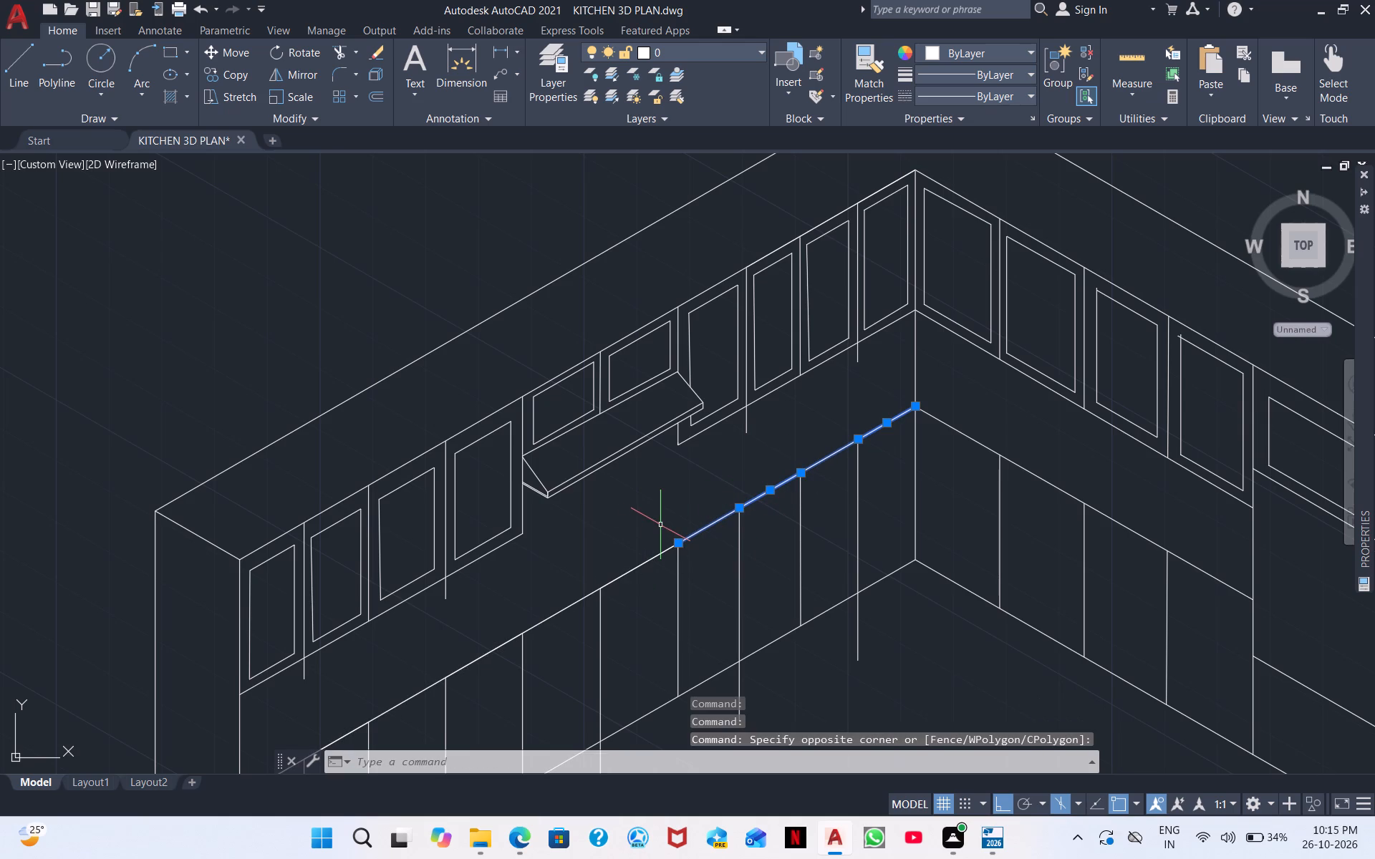
{"action": "right_click", "coordinate": [660, 525]}
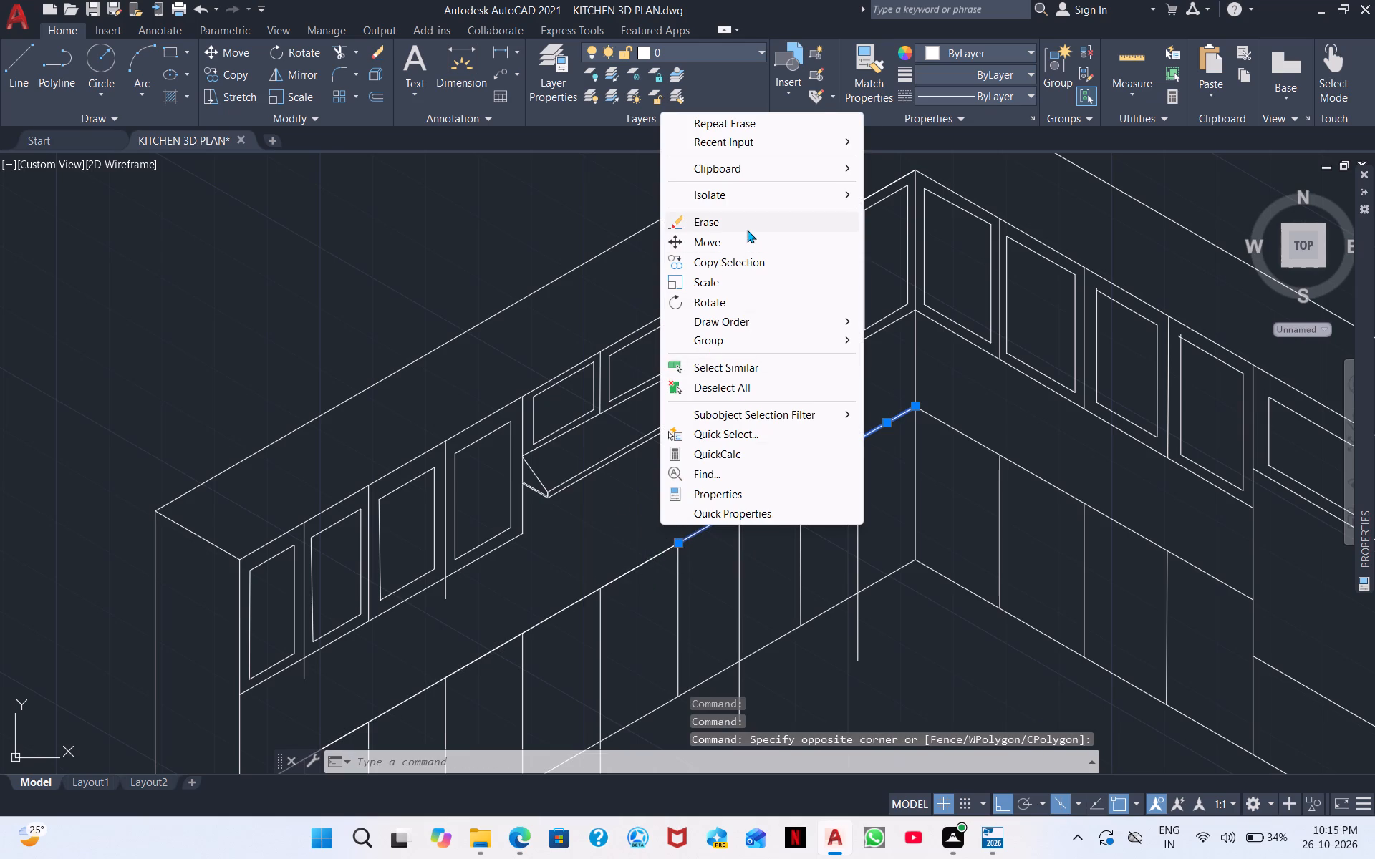
{"action": "left_click", "coordinate": [747, 230]}
Erase the two overlapping construction lines along the top edge of the third base cabinet, below the range hood.
{"action": "left_click", "coordinate": [640, 565]}
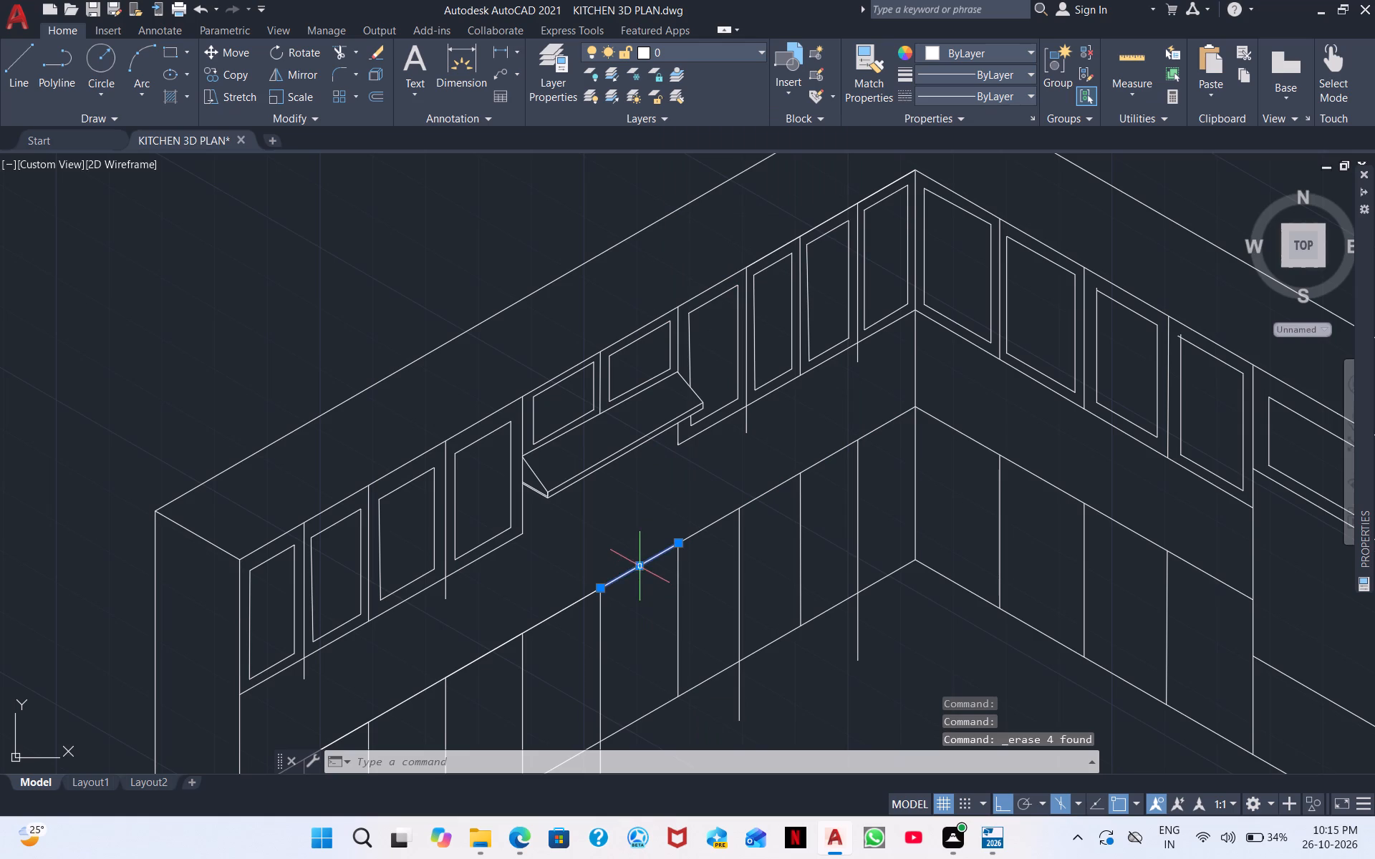
{"action": "left_click", "coordinate": [560, 611]}
{"action": "right_click", "coordinate": [561, 632]}
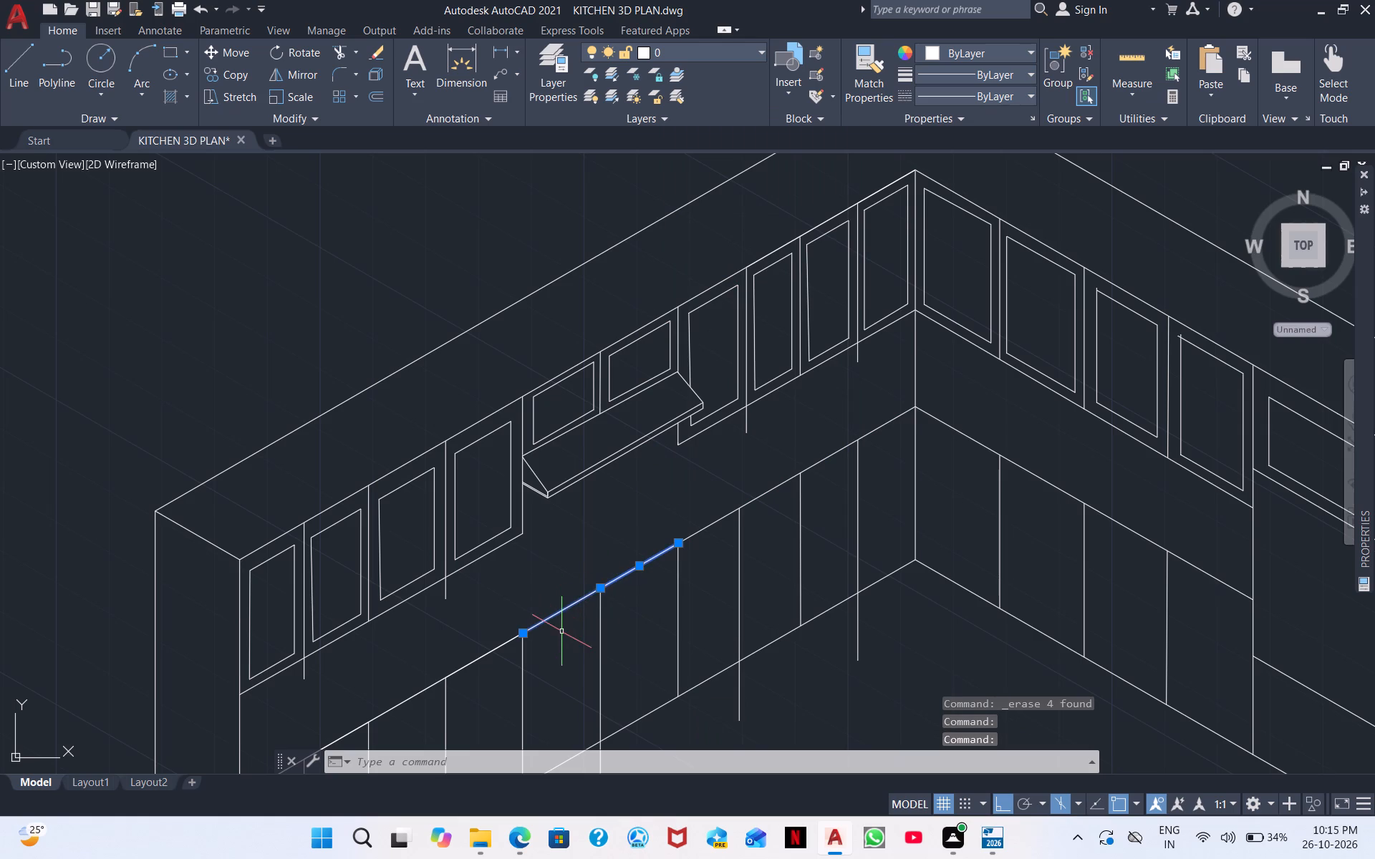
{"action": "left_click", "coordinate": [635, 326]}
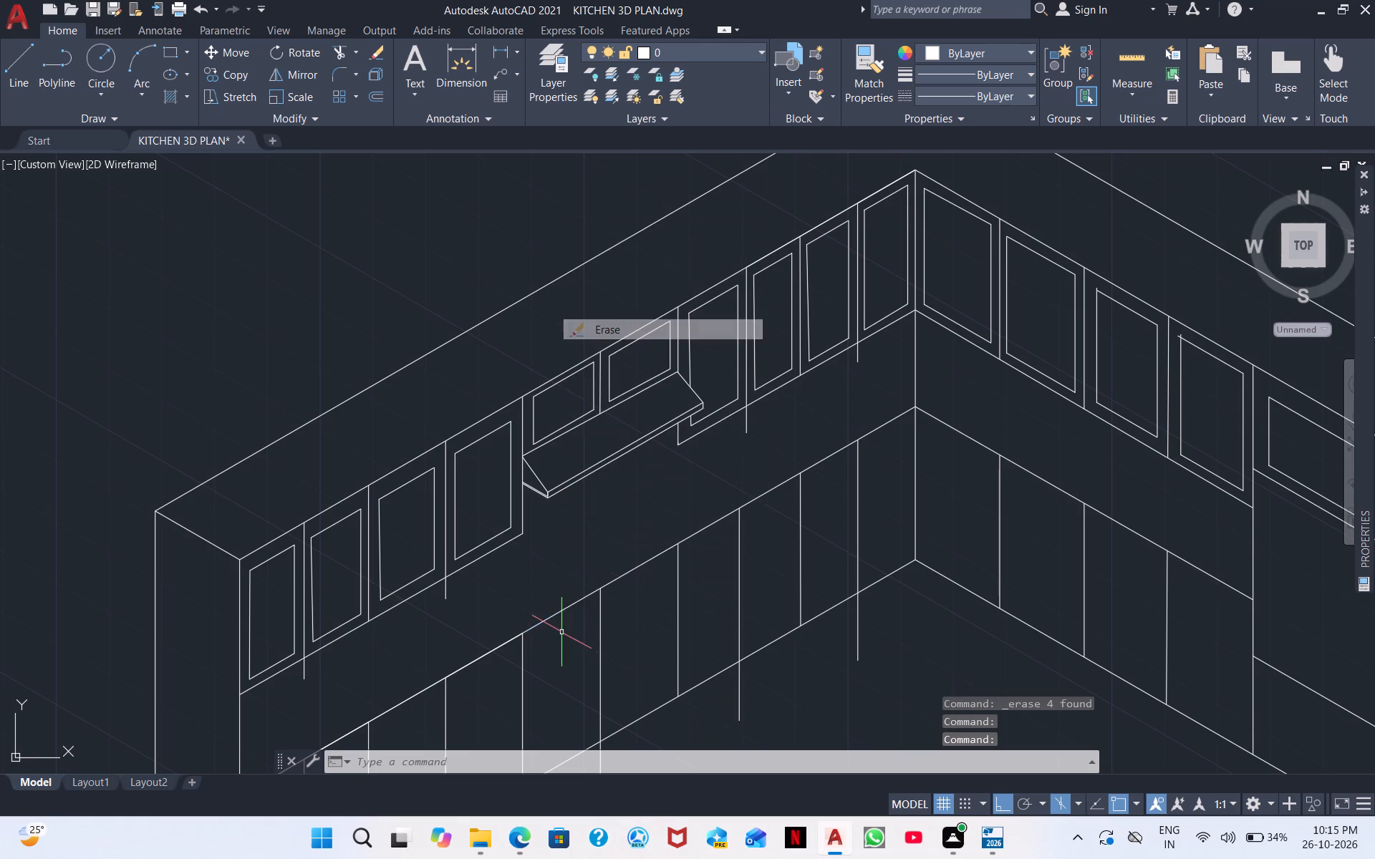
Erase the two overlapping construction lines along the top edge of the second base cabinet from the free end.
{"action": "scroll", "coordinate": [601, 448], "scroll_direction": "down", "scroll_amount": 1}
{"action": "middle_click_drag", "start_coordinate": [584, 528], "coordinate": [766, 464]}
{"action": "scroll", "coordinate": [708, 515], "scroll_direction": "up", "scroll_amount": 1}
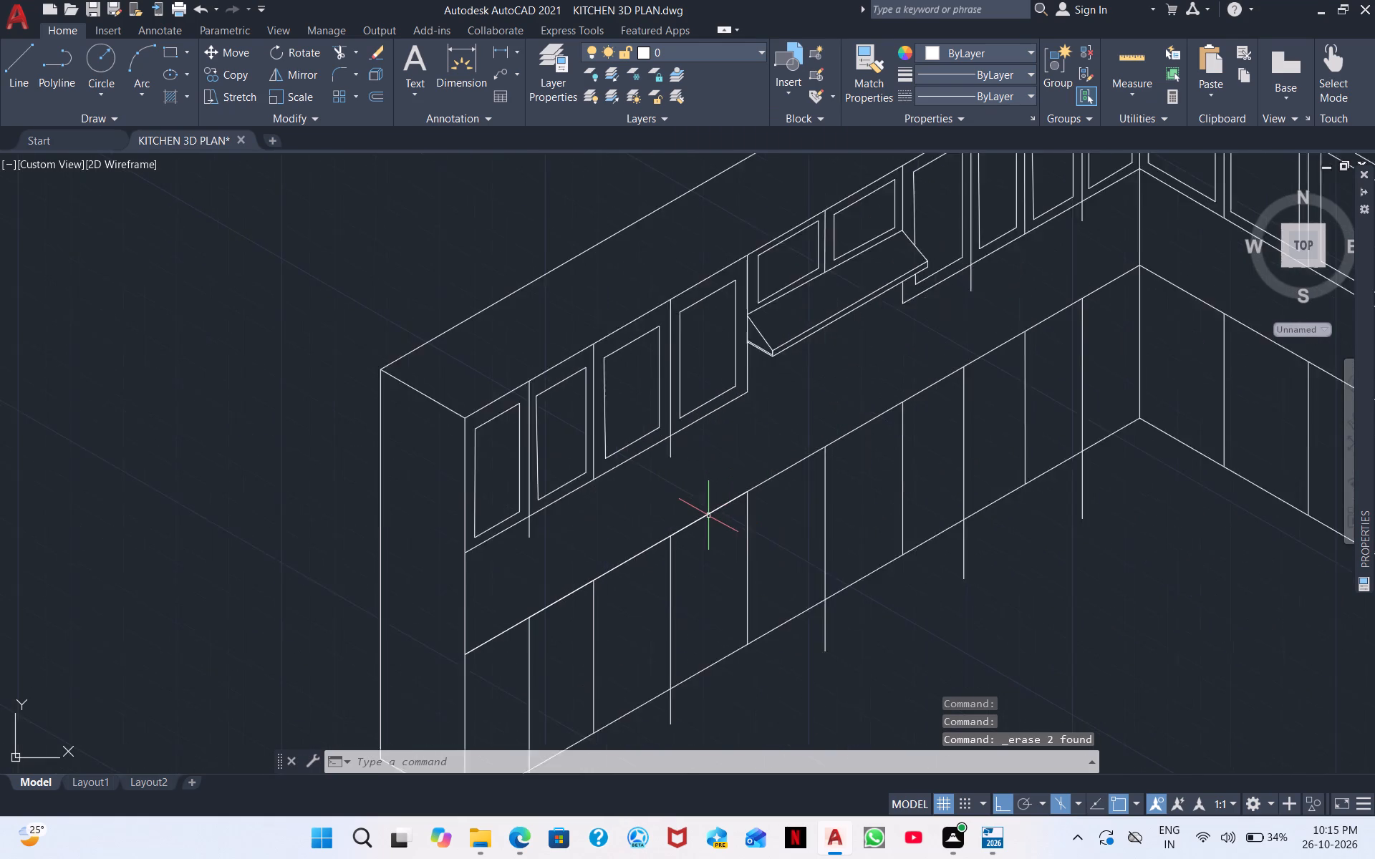
{"action": "scroll", "coordinate": [708, 515], "scroll_direction": "up", "scroll_amount": 1}
{"action": "left_click", "coordinate": [708, 516]}
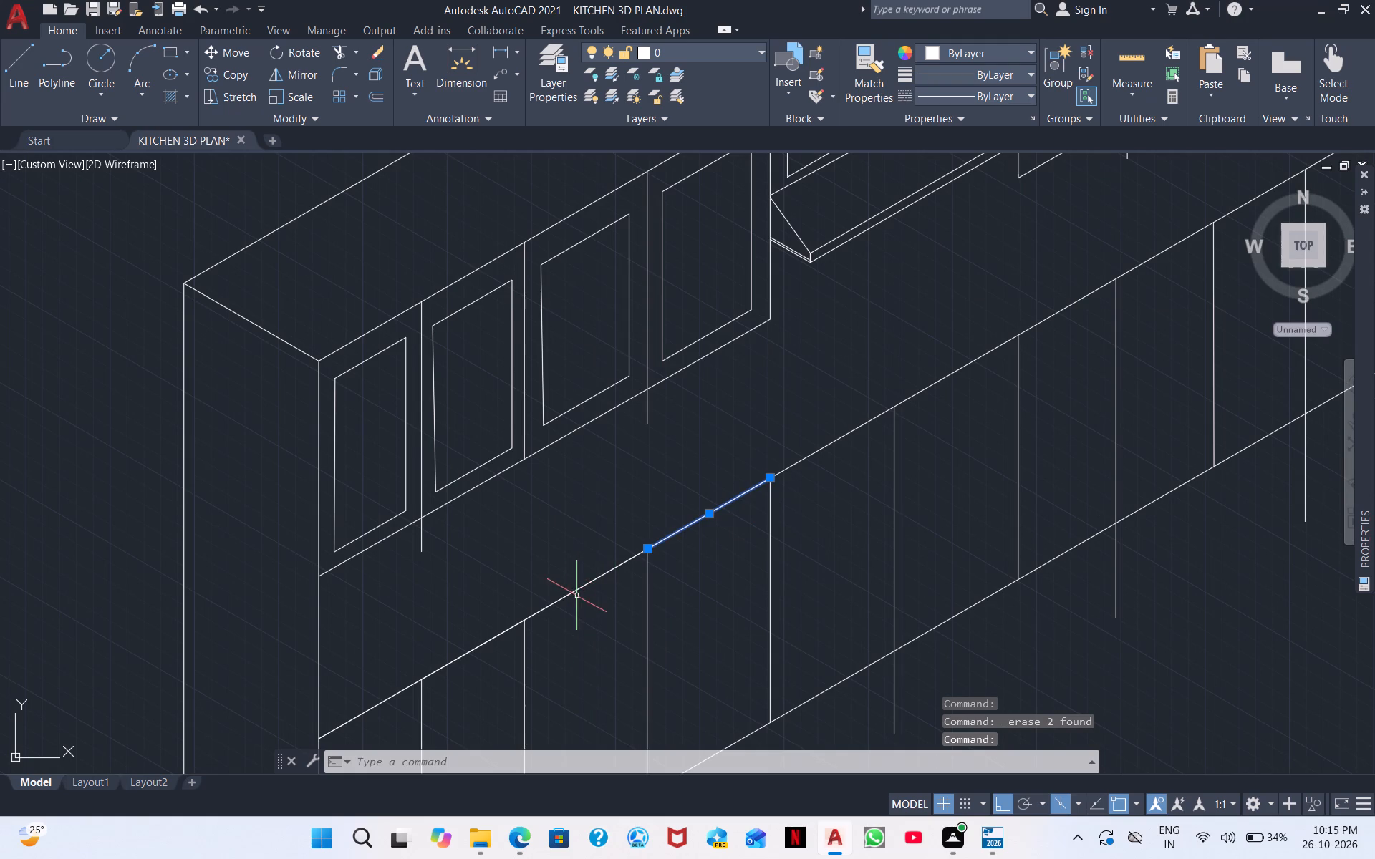
{"action": "left_click", "coordinate": [576, 588]}
{"action": "right_click", "coordinate": [597, 526]}
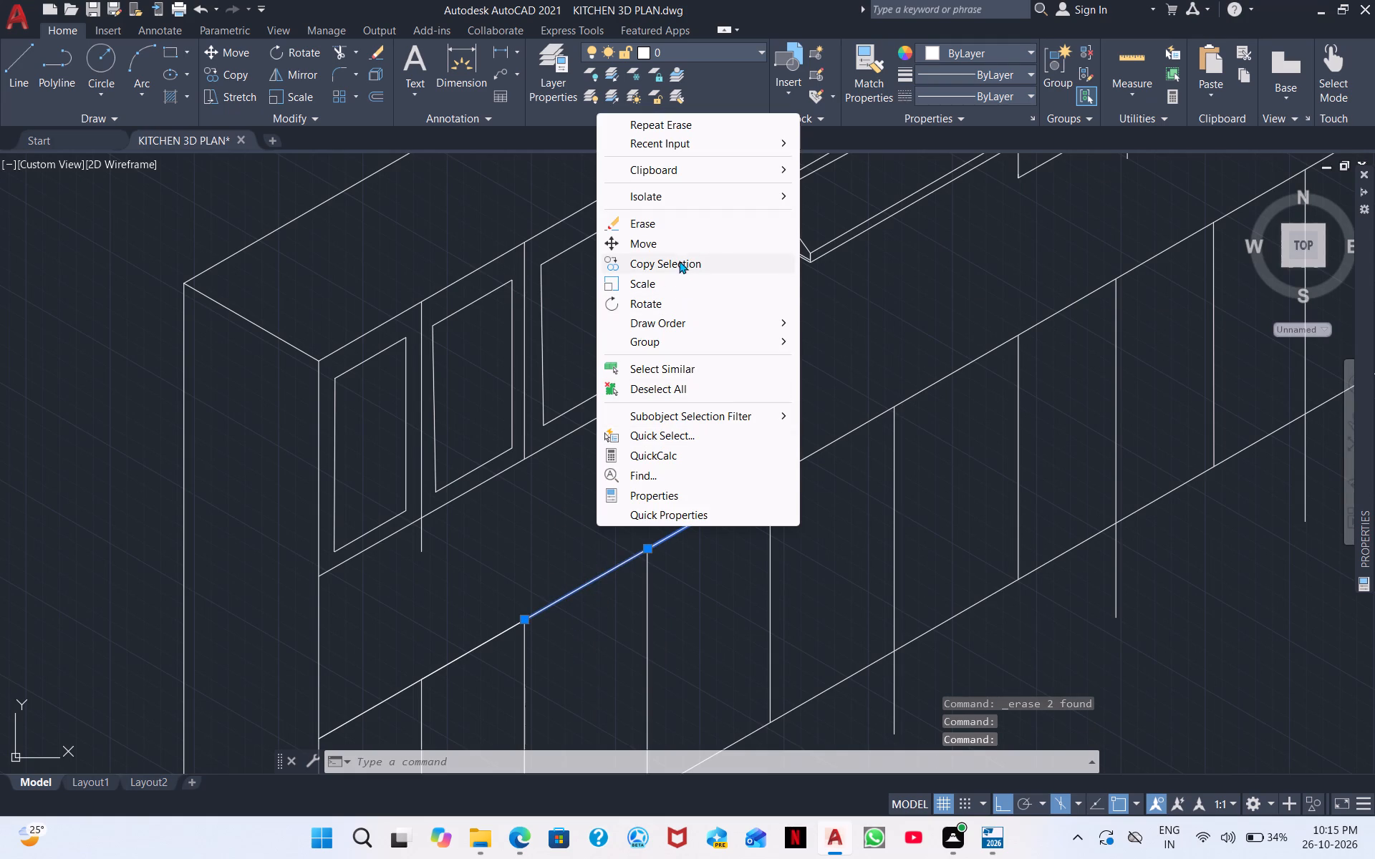
{"action": "left_click", "coordinate": [679, 230]}
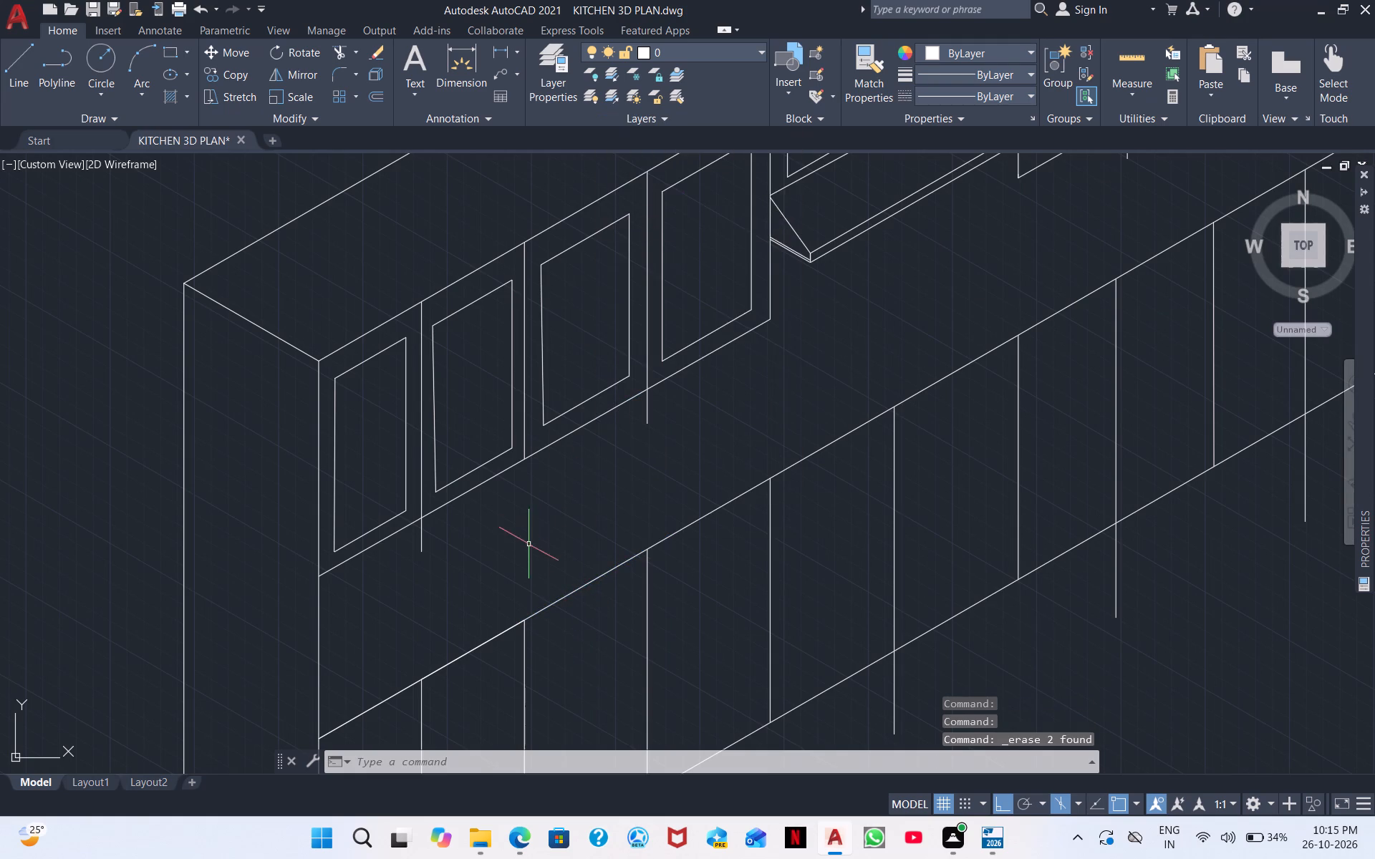
Erase the two overlapping construction lines along the top edge of the first base cabinet at the free end.
{"action": "scroll", "coordinate": [529, 550], "scroll_direction": "down", "scroll_amount": 1}
{"action": "middle_click_drag", "start_coordinate": [691, 520], "coordinate": [811, 440]}
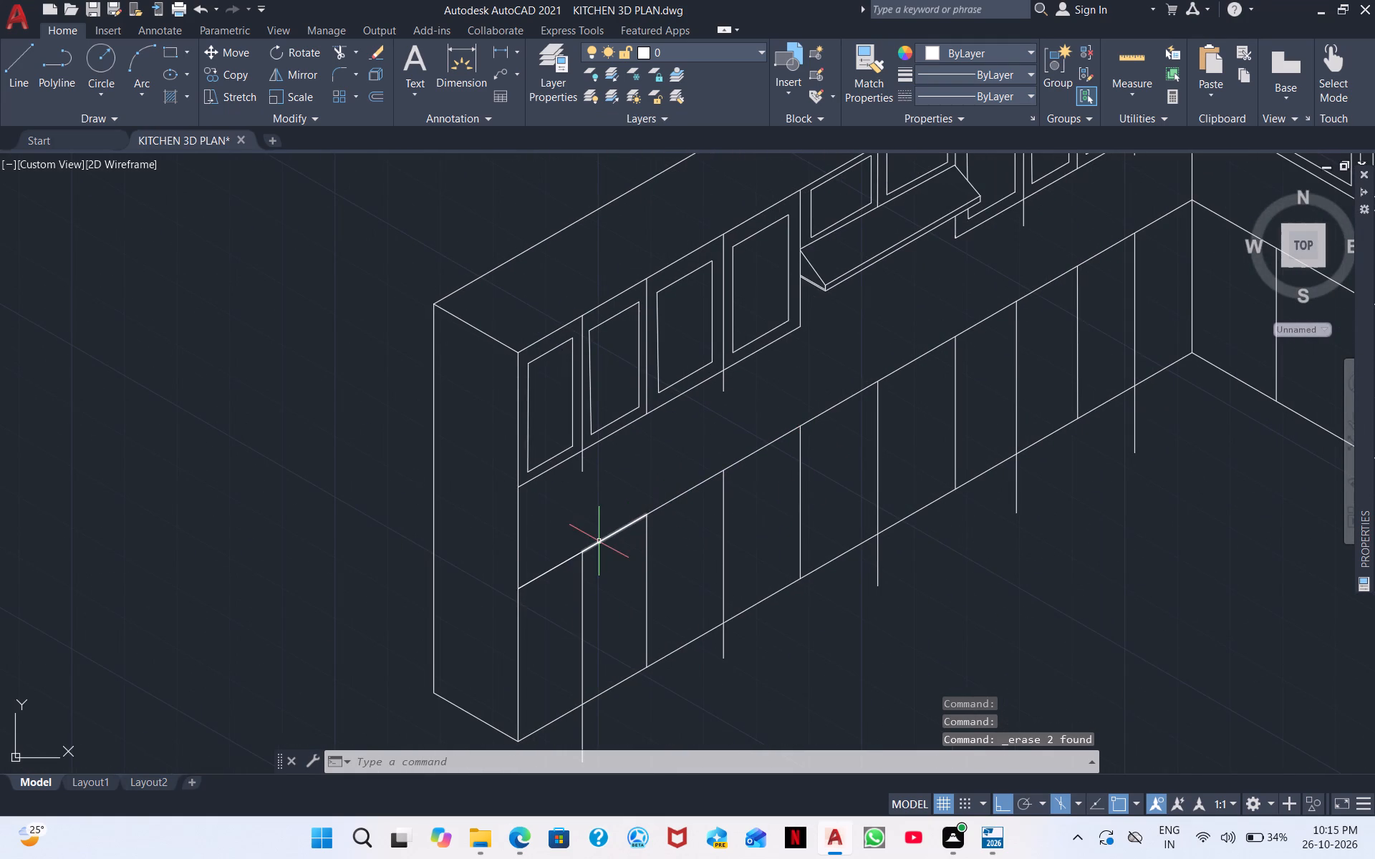
{"action": "left_click", "coordinate": [599, 541]}
{"action": "left_click", "coordinate": [542, 573]}
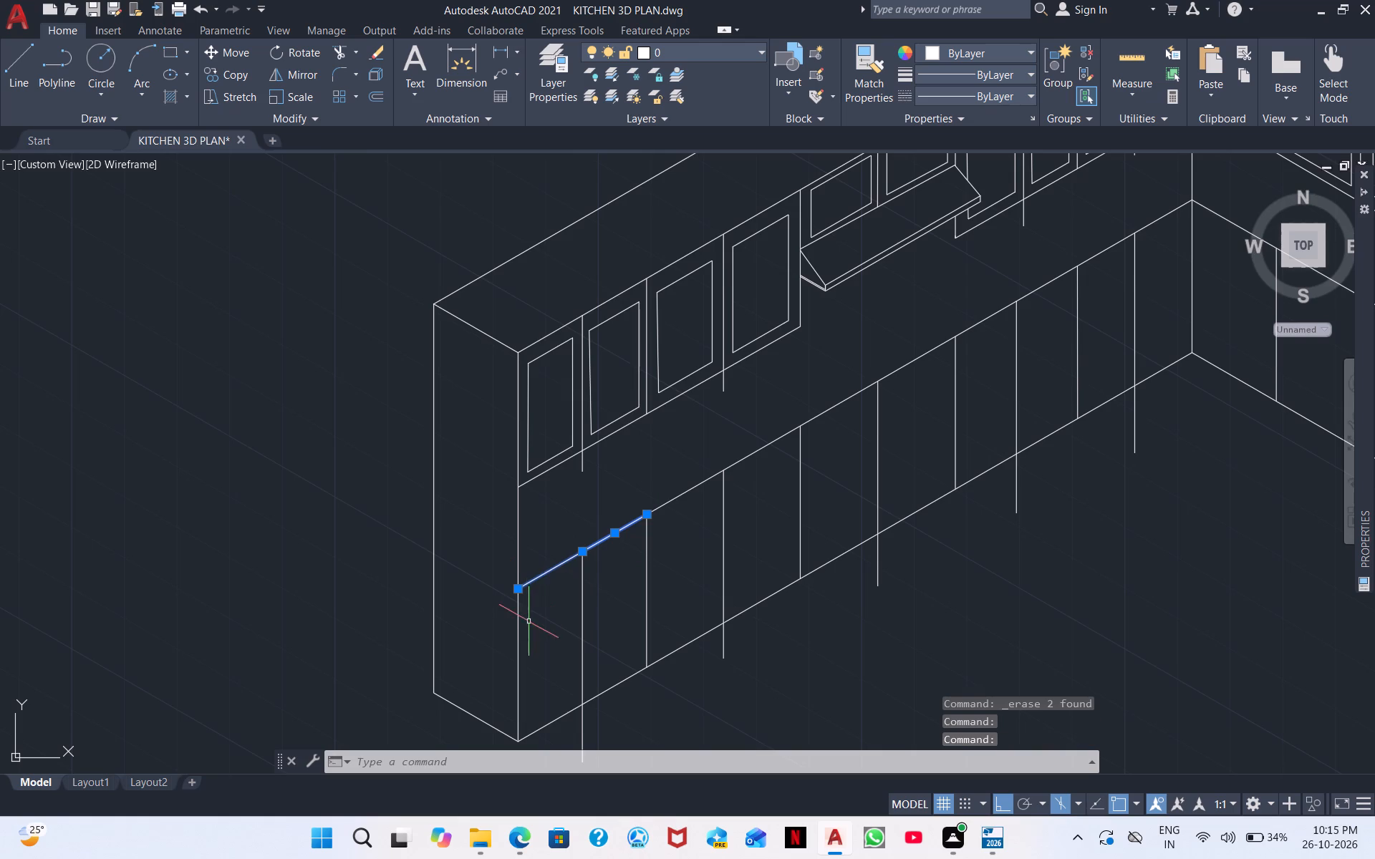
{"action": "right_click", "coordinate": [529, 622]}
{"action": "left_click", "coordinate": [599, 322]}
{"action": "scroll", "coordinate": [641, 472], "scroll_direction": "down", "scroll_amount": 1}
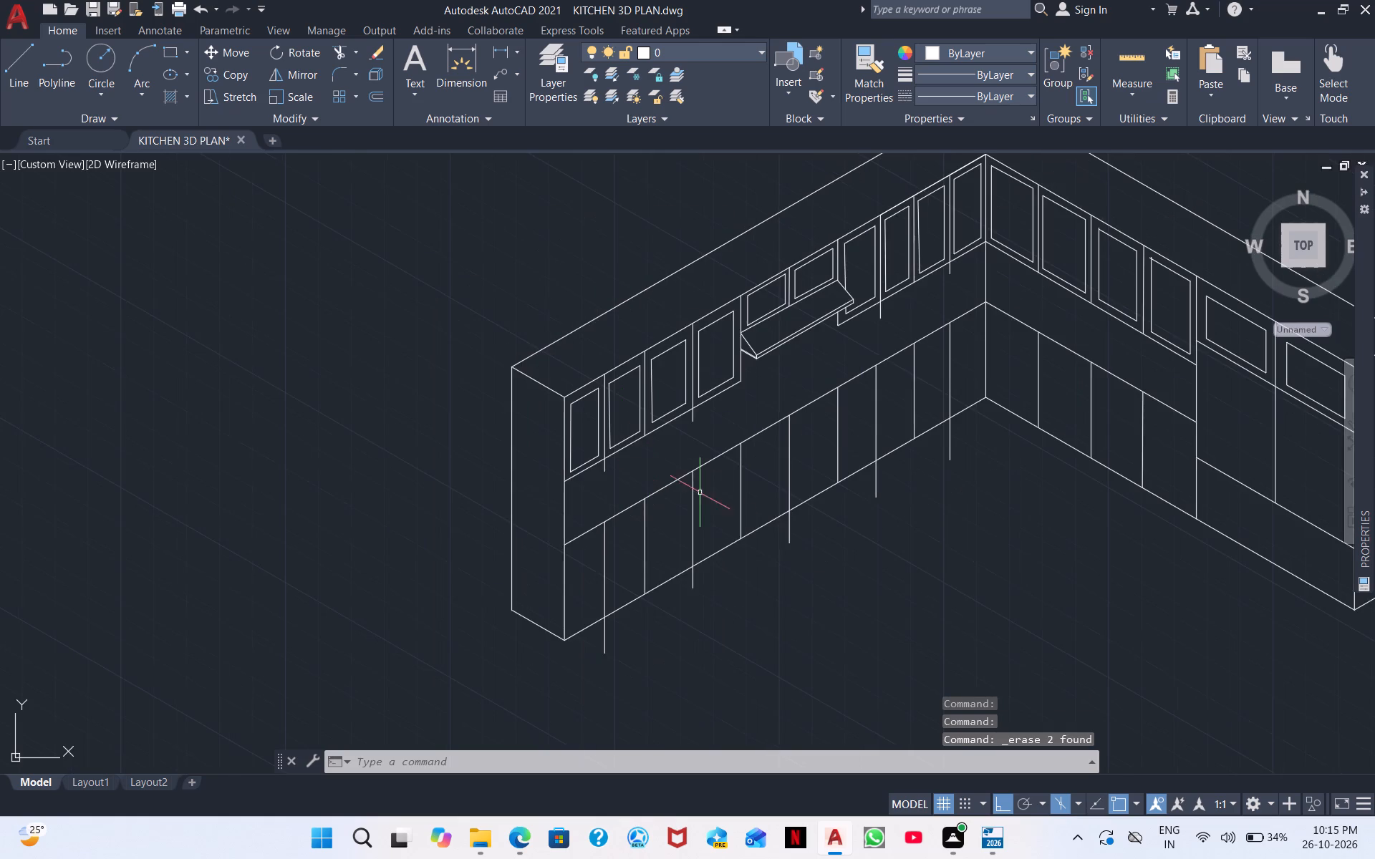
{"action": "middle_click_drag", "start_coordinate": [786, 523], "coordinate": [593, 591]}
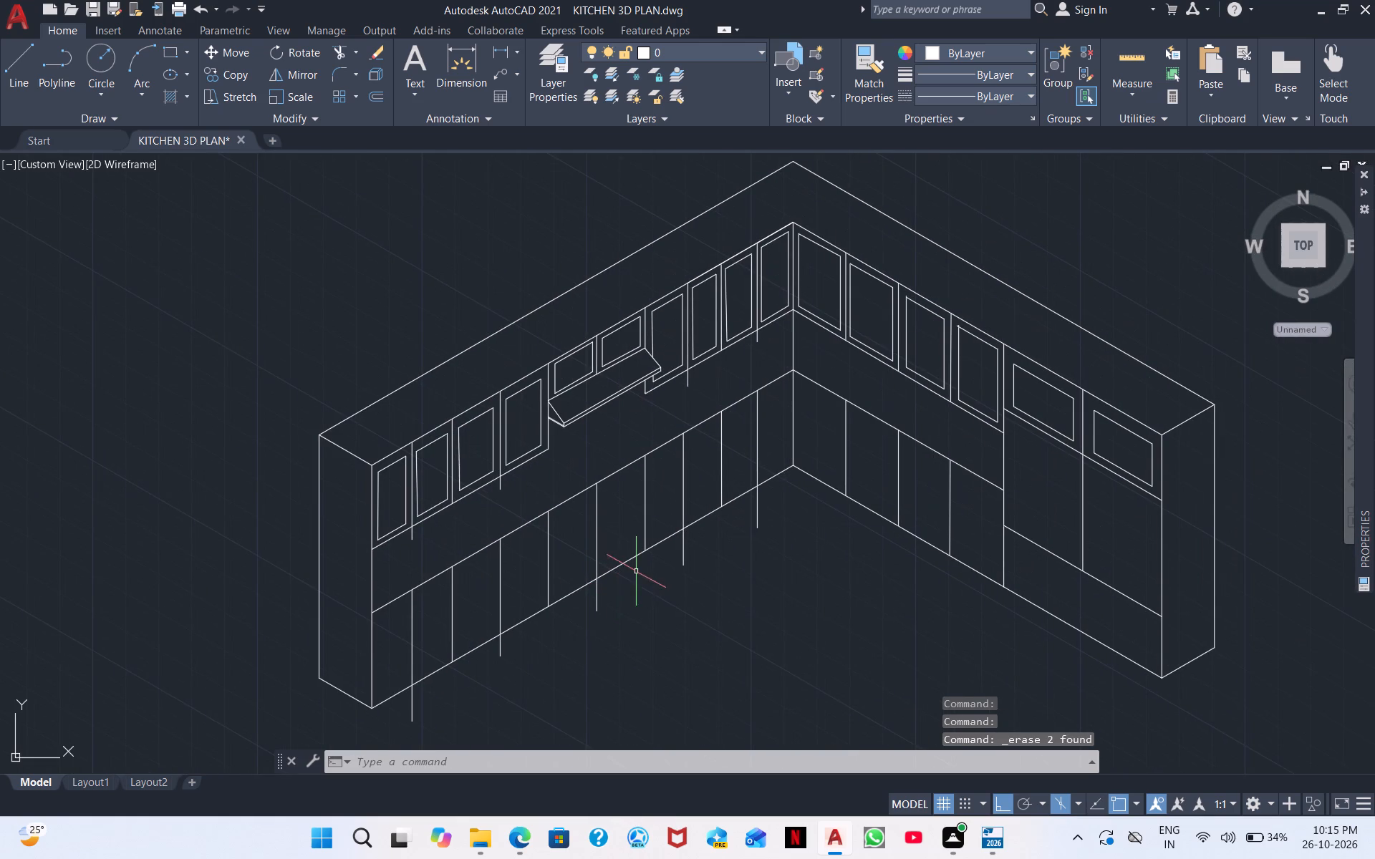
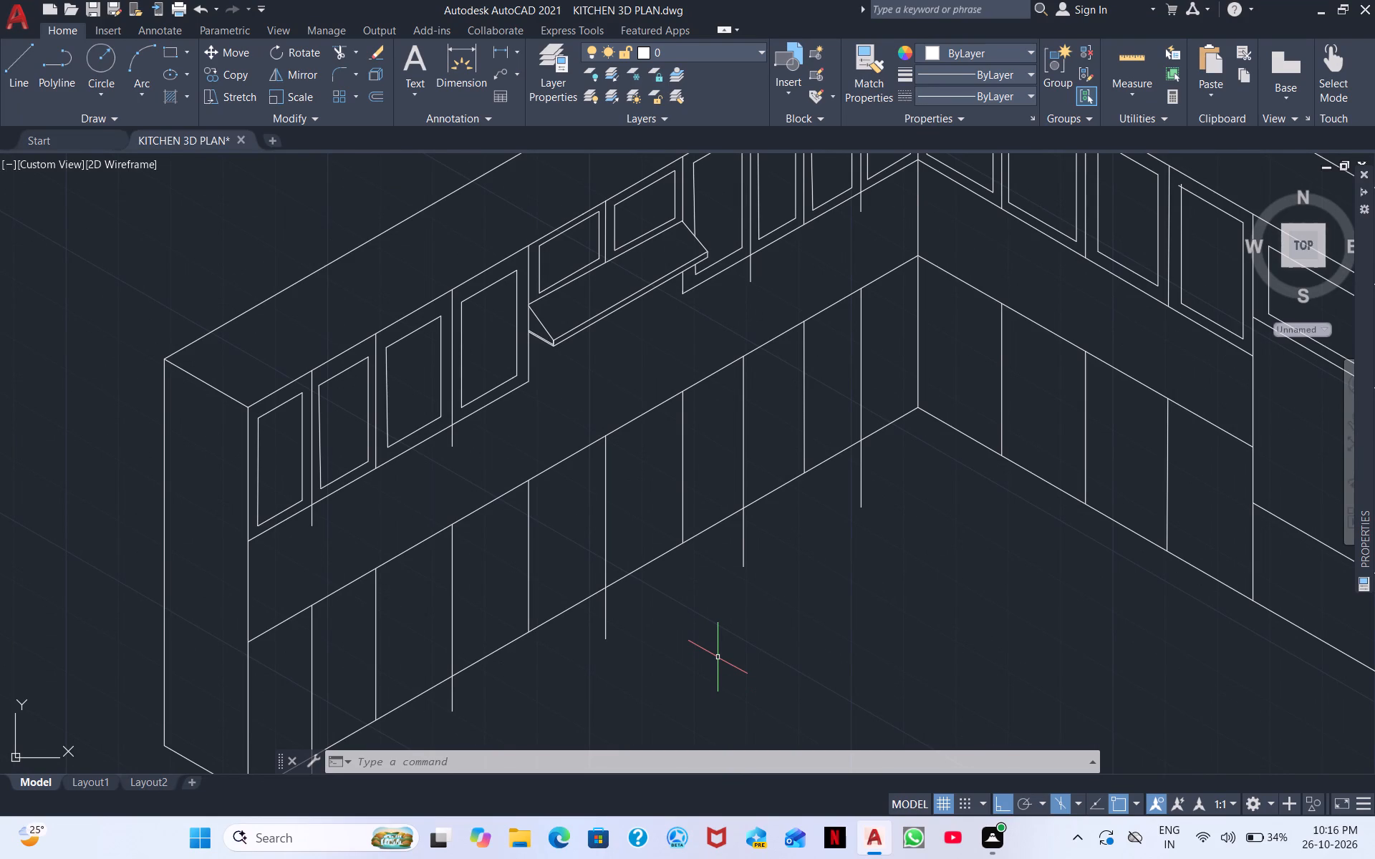
Draw a narrow vertical handle outline with the Line tool on the tall unit's end-side door, just beside the centre divider.
{"action": "middle_click_drag", "start_coordinate": [718, 630], "coordinate": [800, 404]}
{"action": "middle_click_drag", "start_coordinate": [806, 440], "coordinate": [631, 640]}
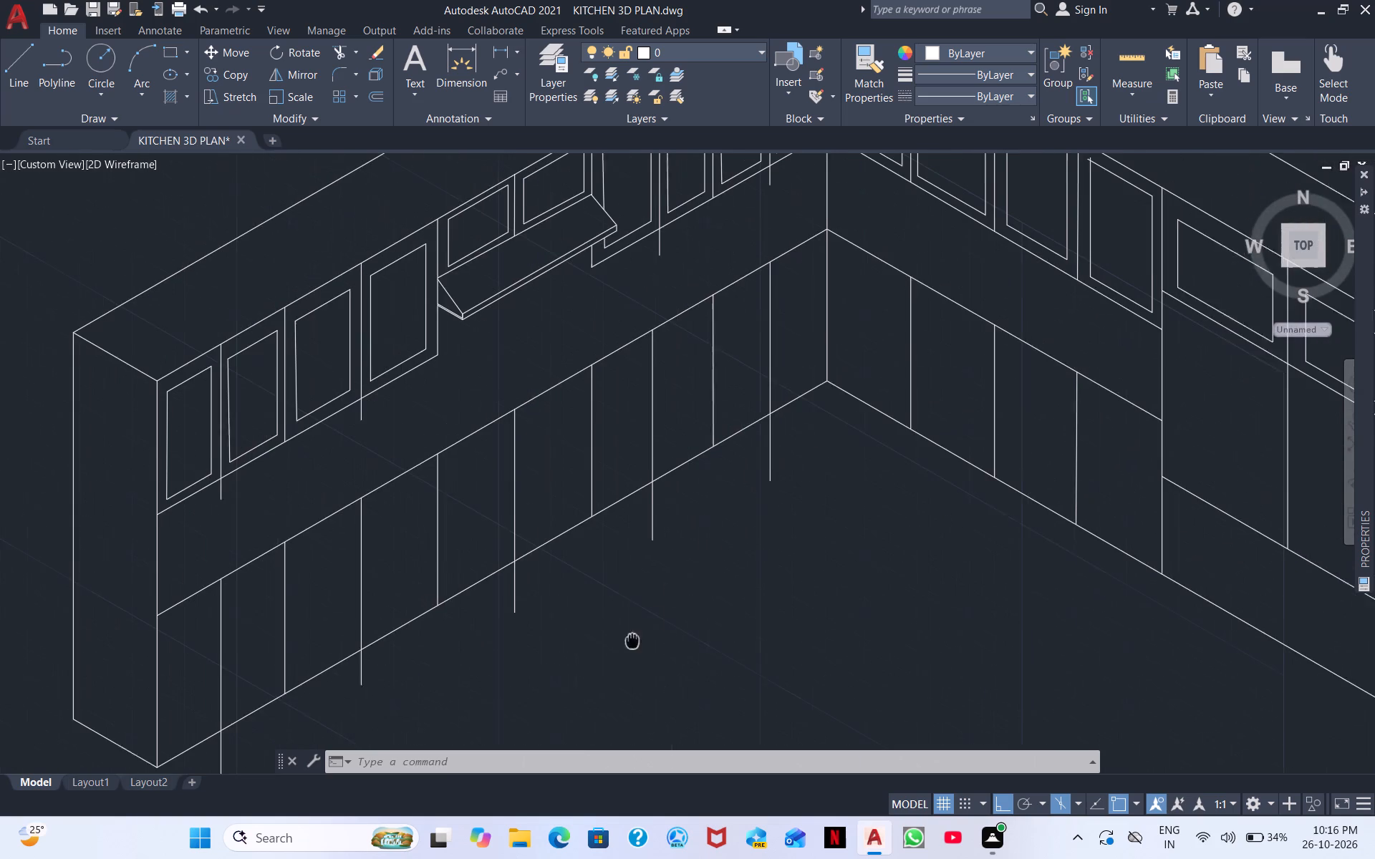
{"action": "middle_click_drag", "start_coordinate": [631, 640], "coordinate": [624, 644]}
{"action": "middle_click_drag", "start_coordinate": [1023, 486], "coordinate": [756, 432]}
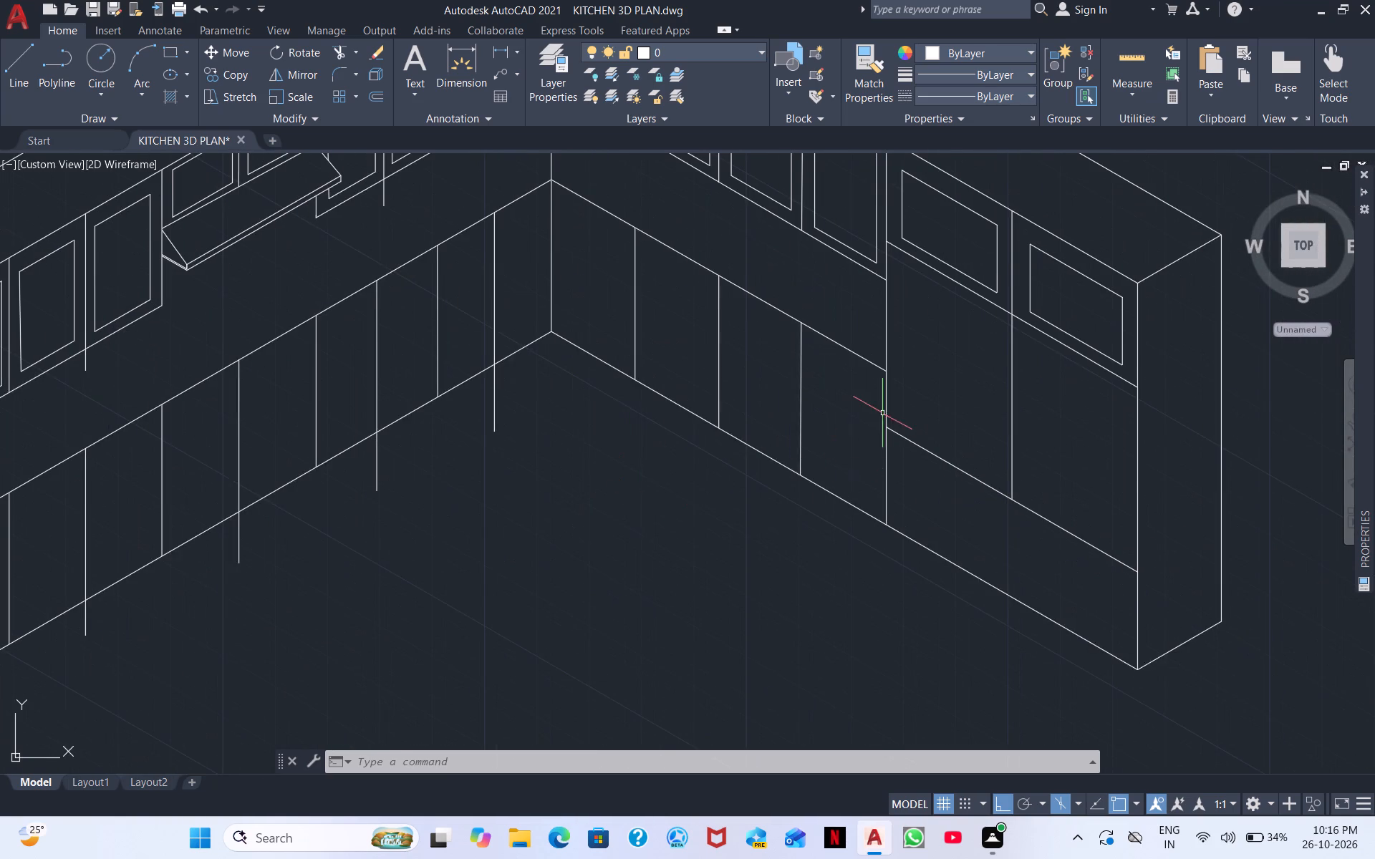
{"action": "scroll", "coordinate": [883, 411], "scroll_direction": "up", "scroll_amount": 1}
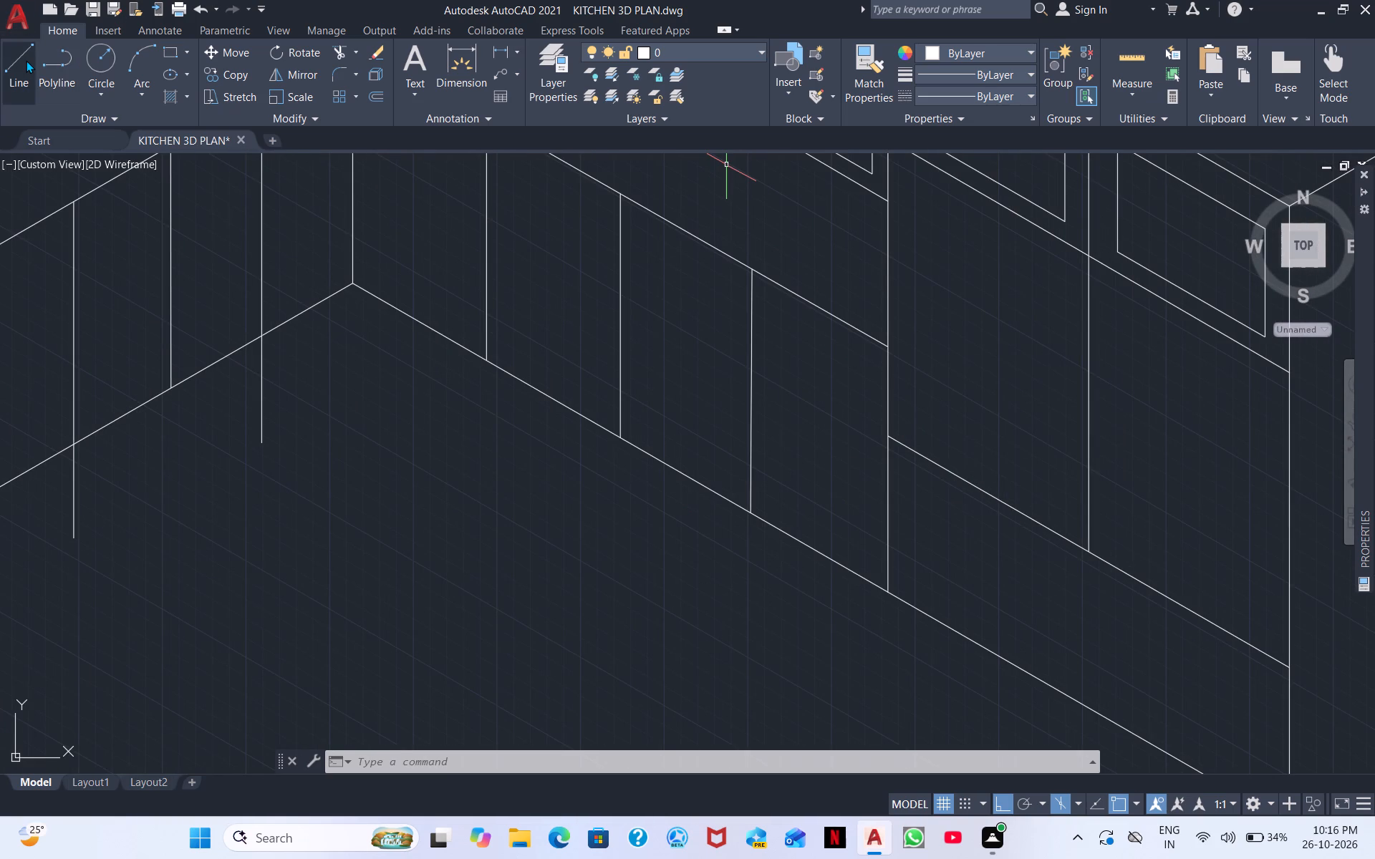
{"action": "left_click", "coordinate": [26, 59]}
{"action": "middle_click_drag", "start_coordinate": [1013, 397], "coordinate": [854, 379]}
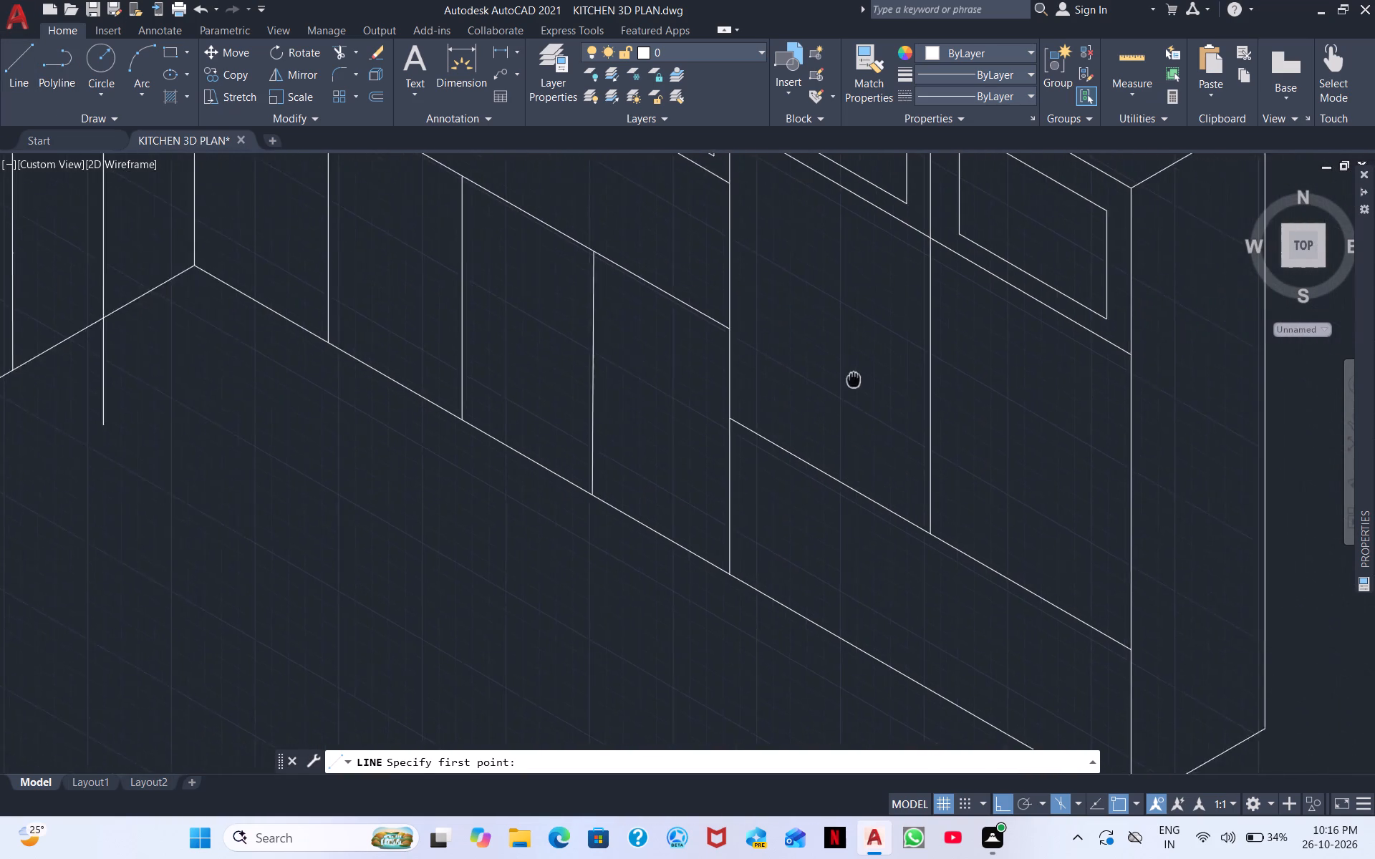
{"action": "middle_click_drag", "start_coordinate": [854, 379], "coordinate": [688, 397]}
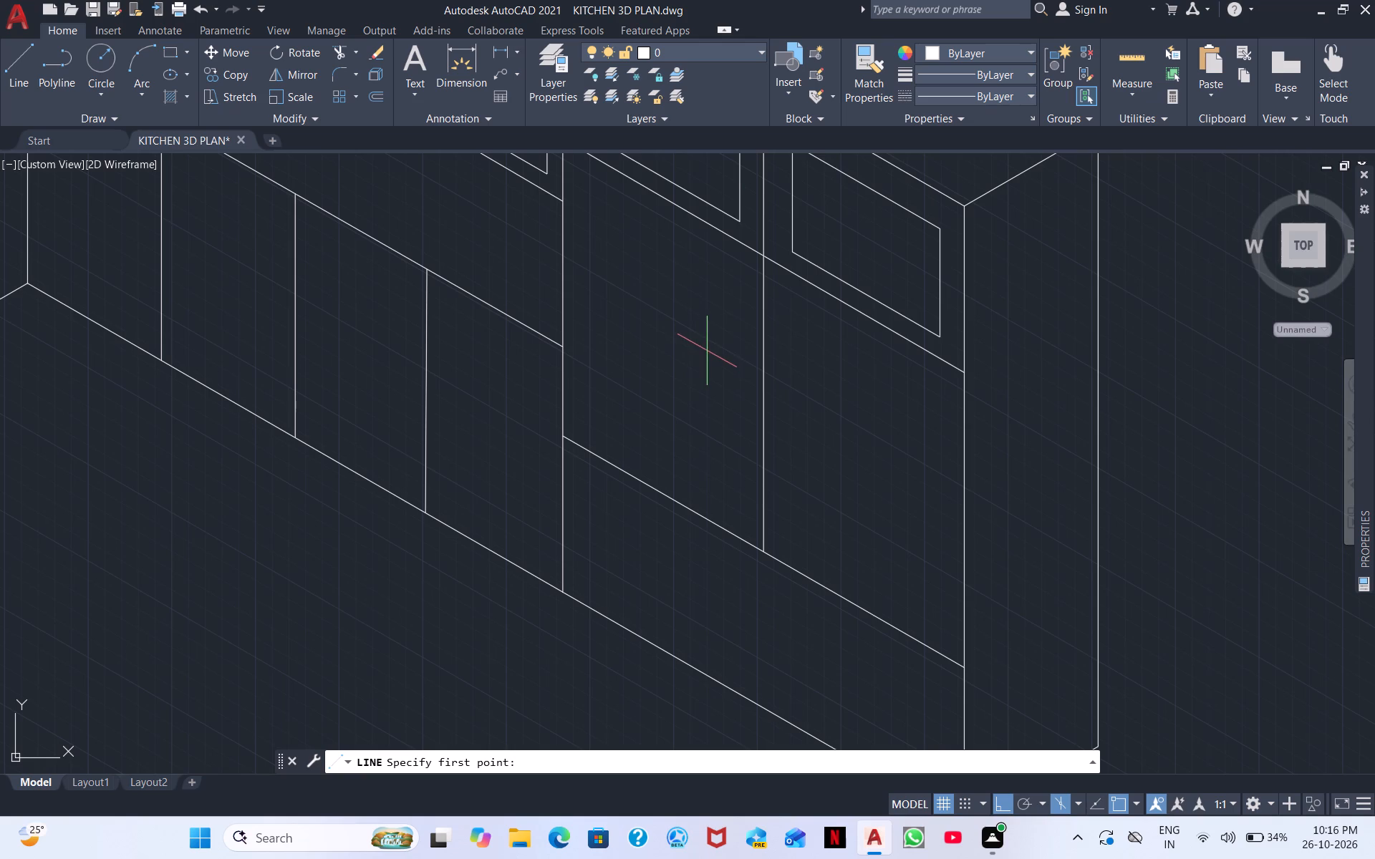
{"action": "left_click", "coordinate": [779, 315]}
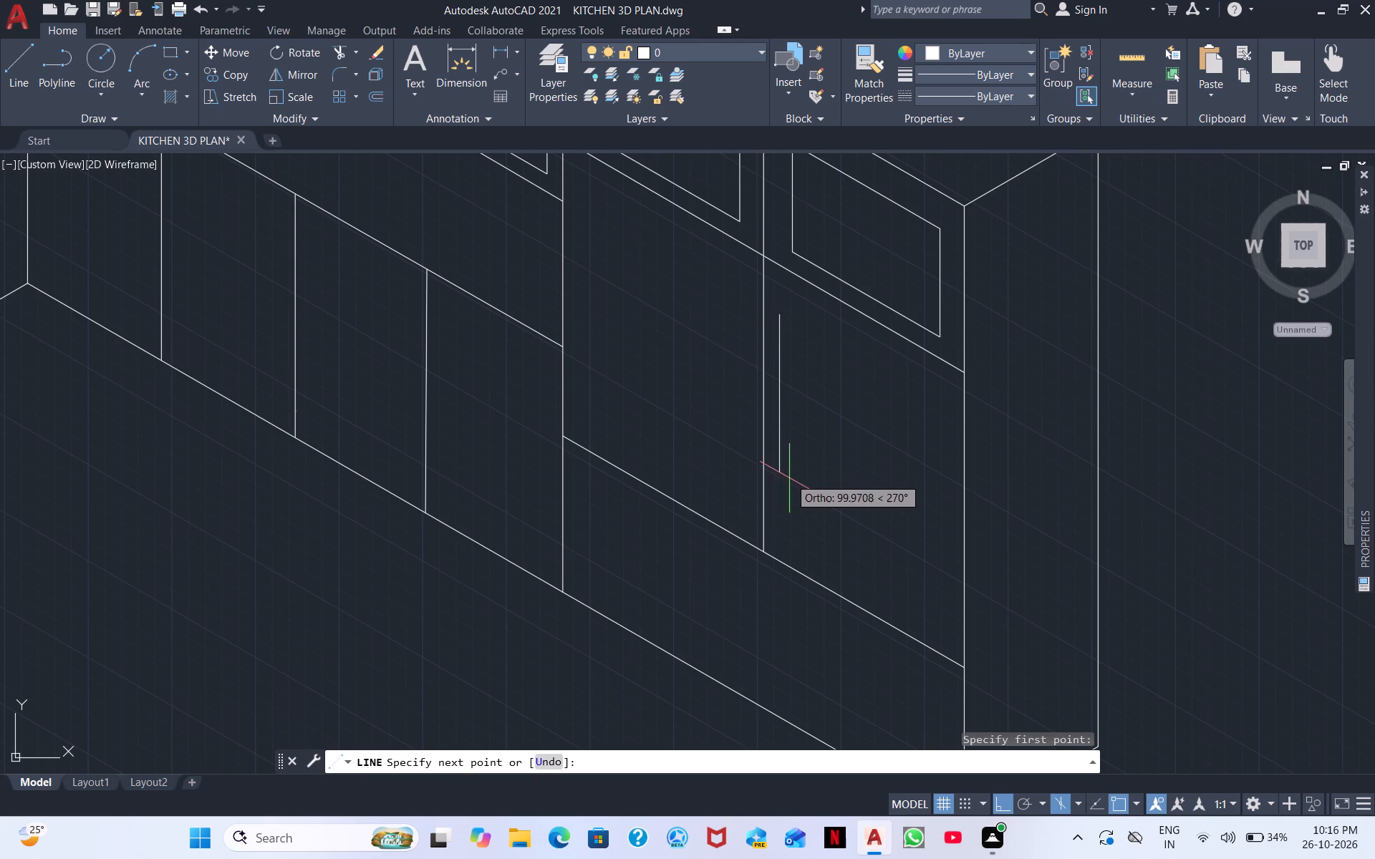
{"action": "left_click", "coordinate": [778, 518]}
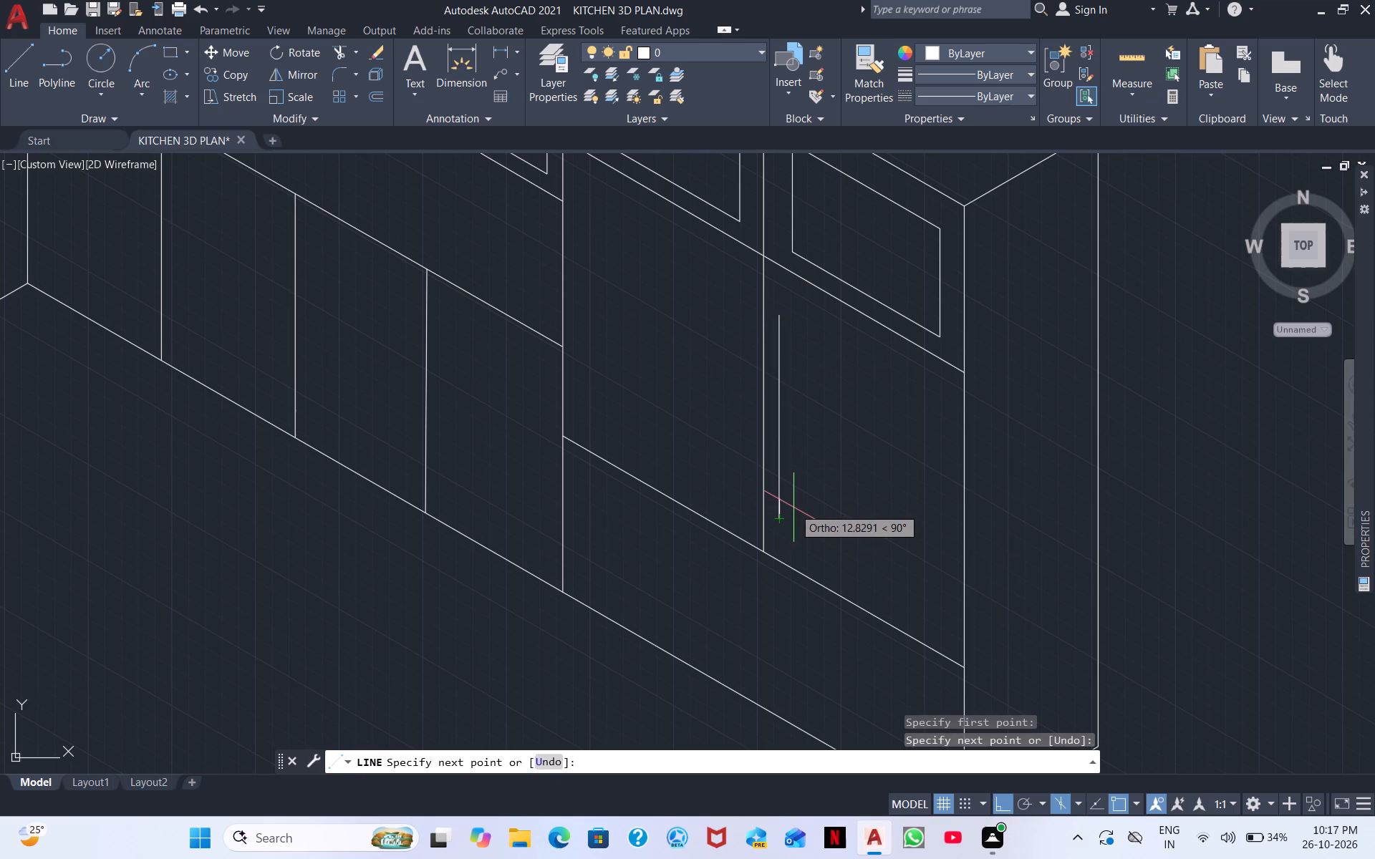
{"action": "key", "text": "F5"}
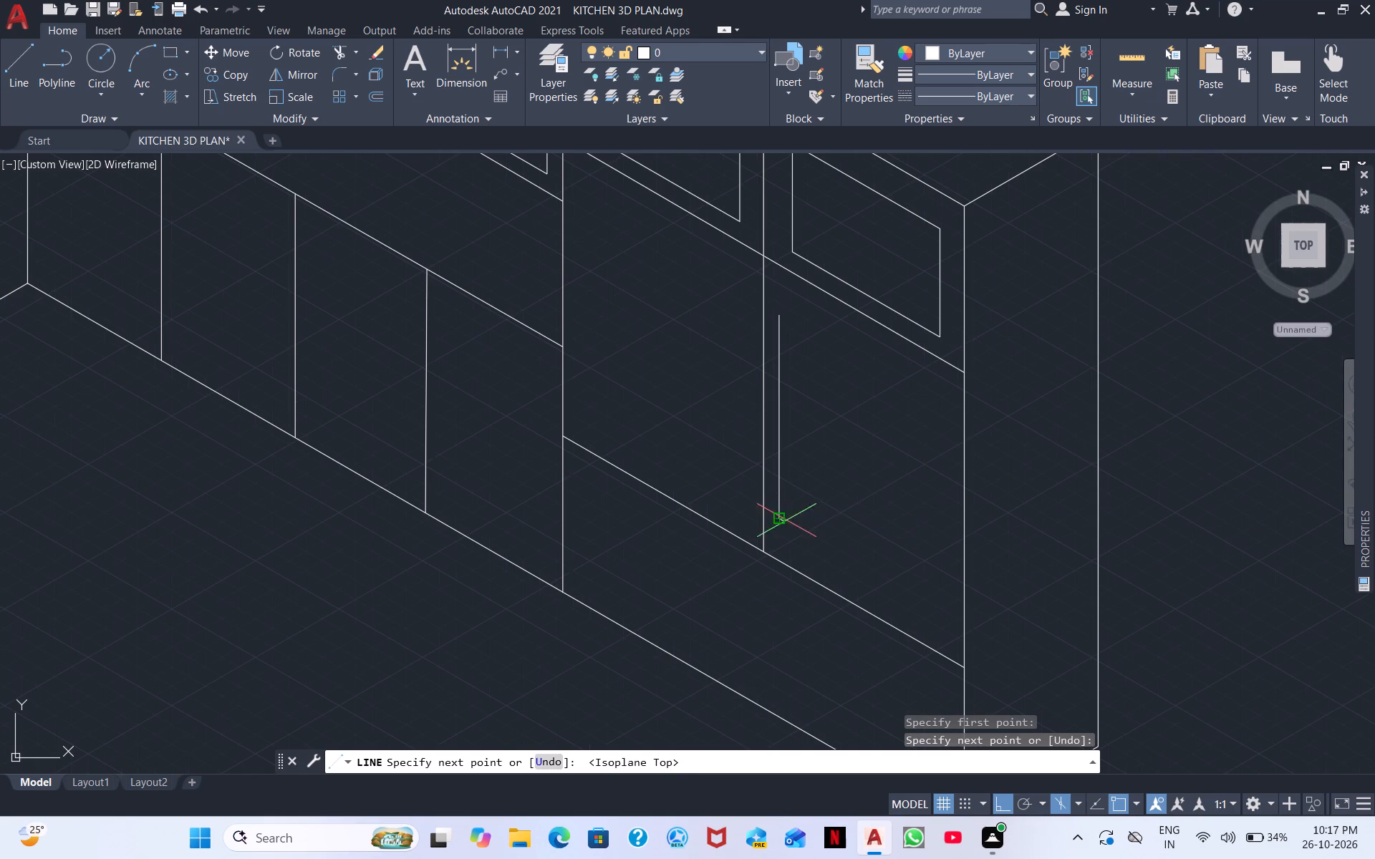
{"action": "scroll", "coordinate": [786, 525], "scroll_direction": "up", "scroll_amount": 2}
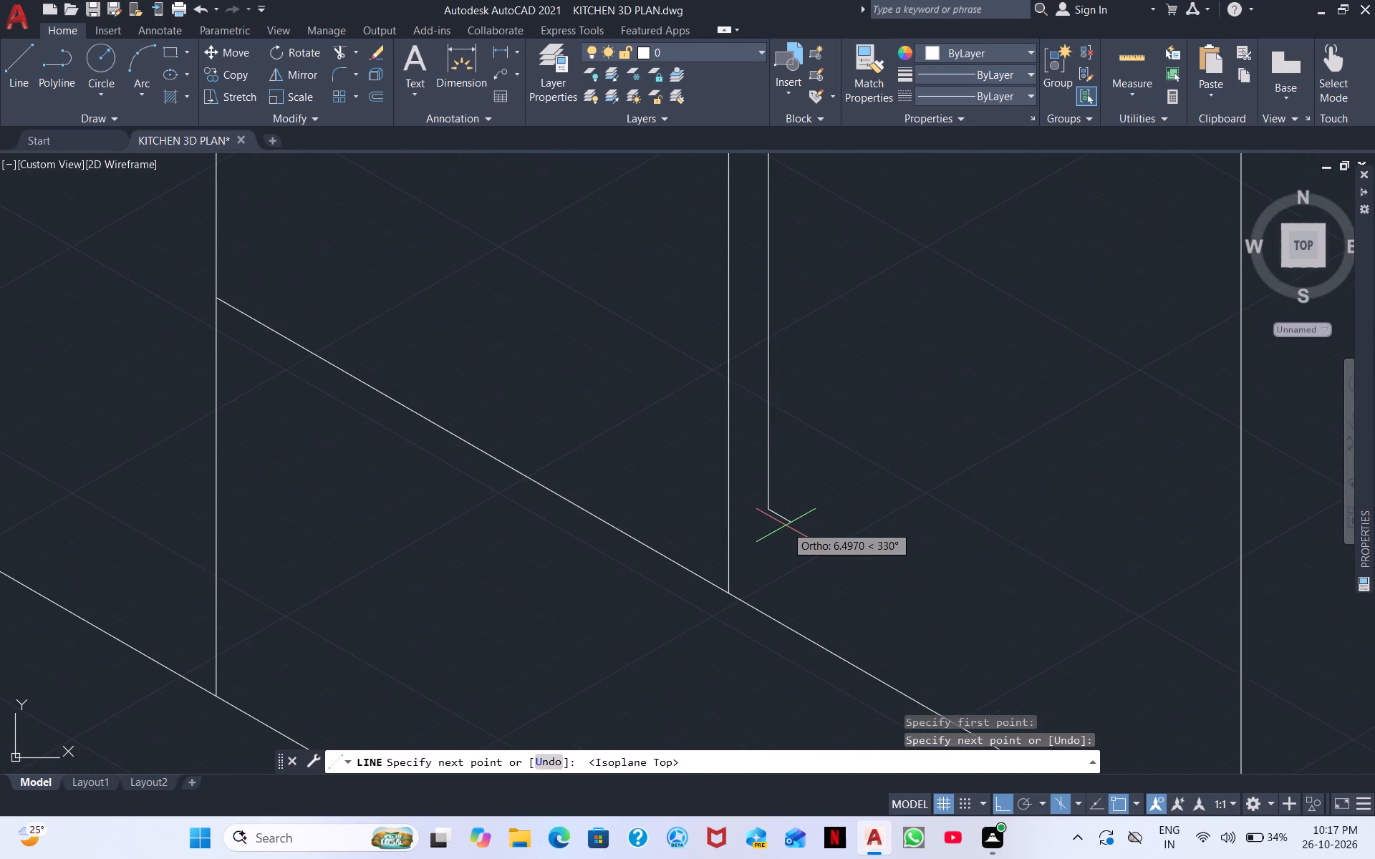
{"action": "left_click", "coordinate": [786, 520]}
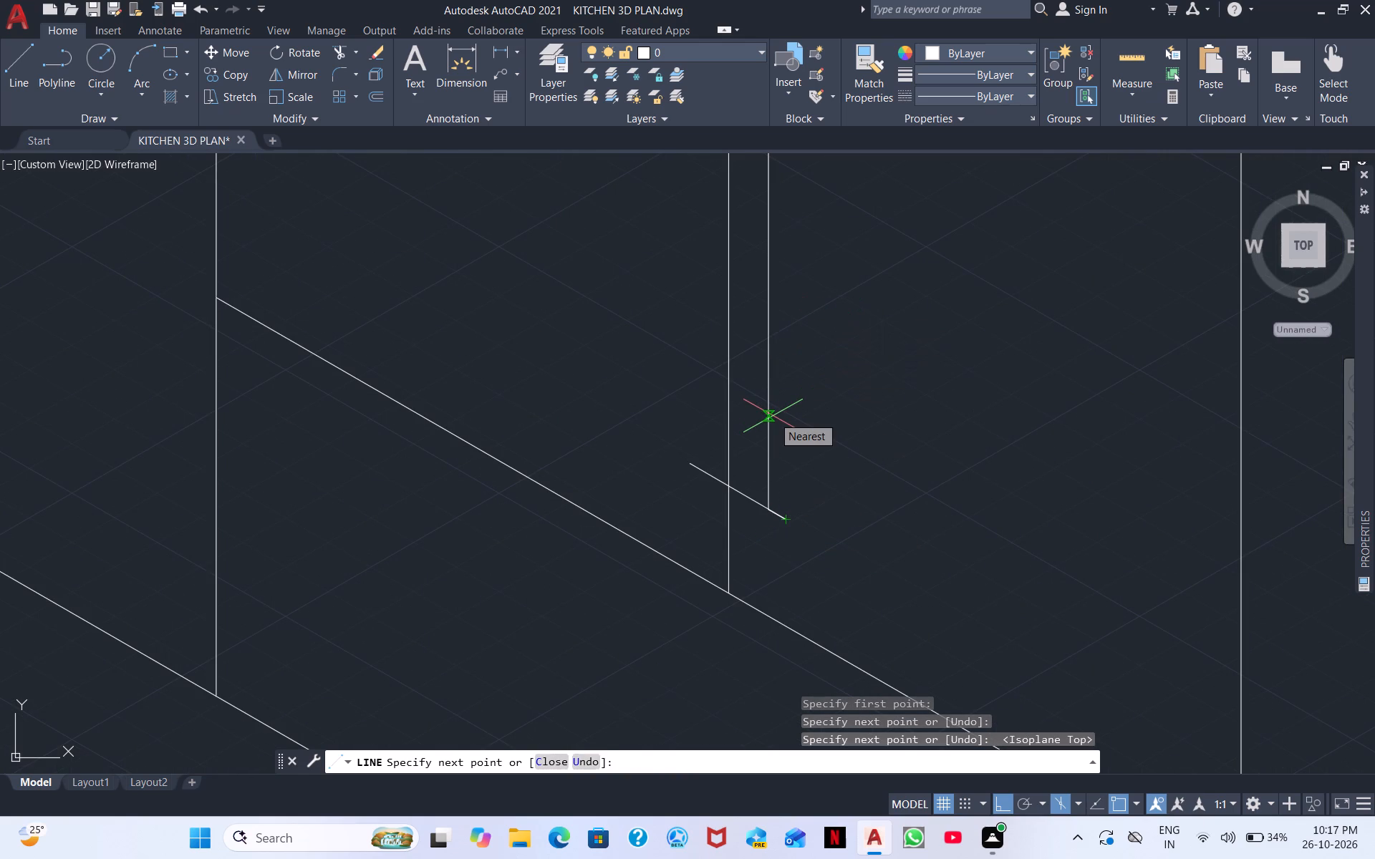
{"action": "key", "text": "F5"}
{"action": "middle_click_drag", "start_coordinate": [799, 291], "coordinate": [846, 563]}
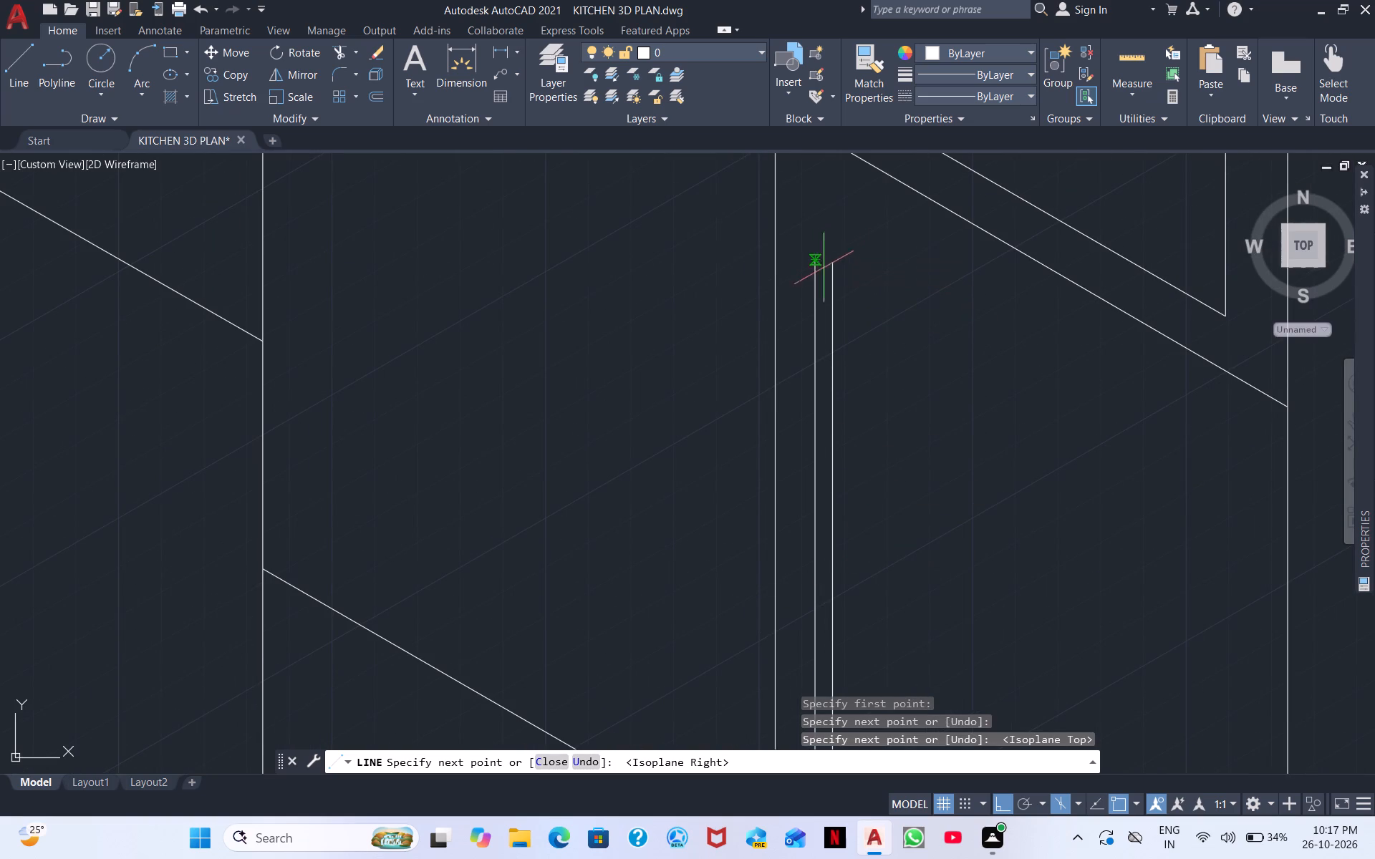
{"action": "left_click", "coordinate": [836, 271]}
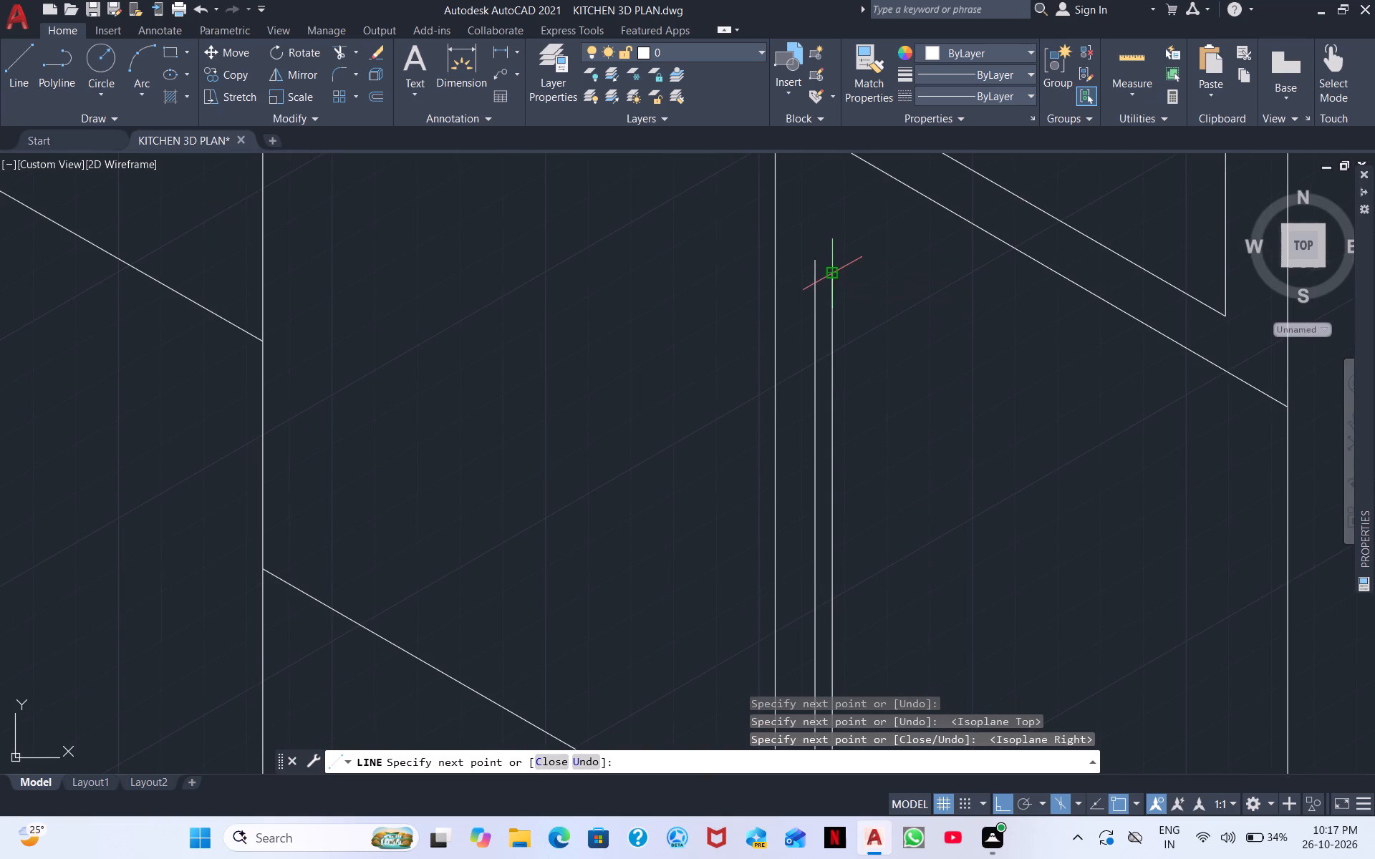
{"action": "left_click", "coordinate": [815, 260]}
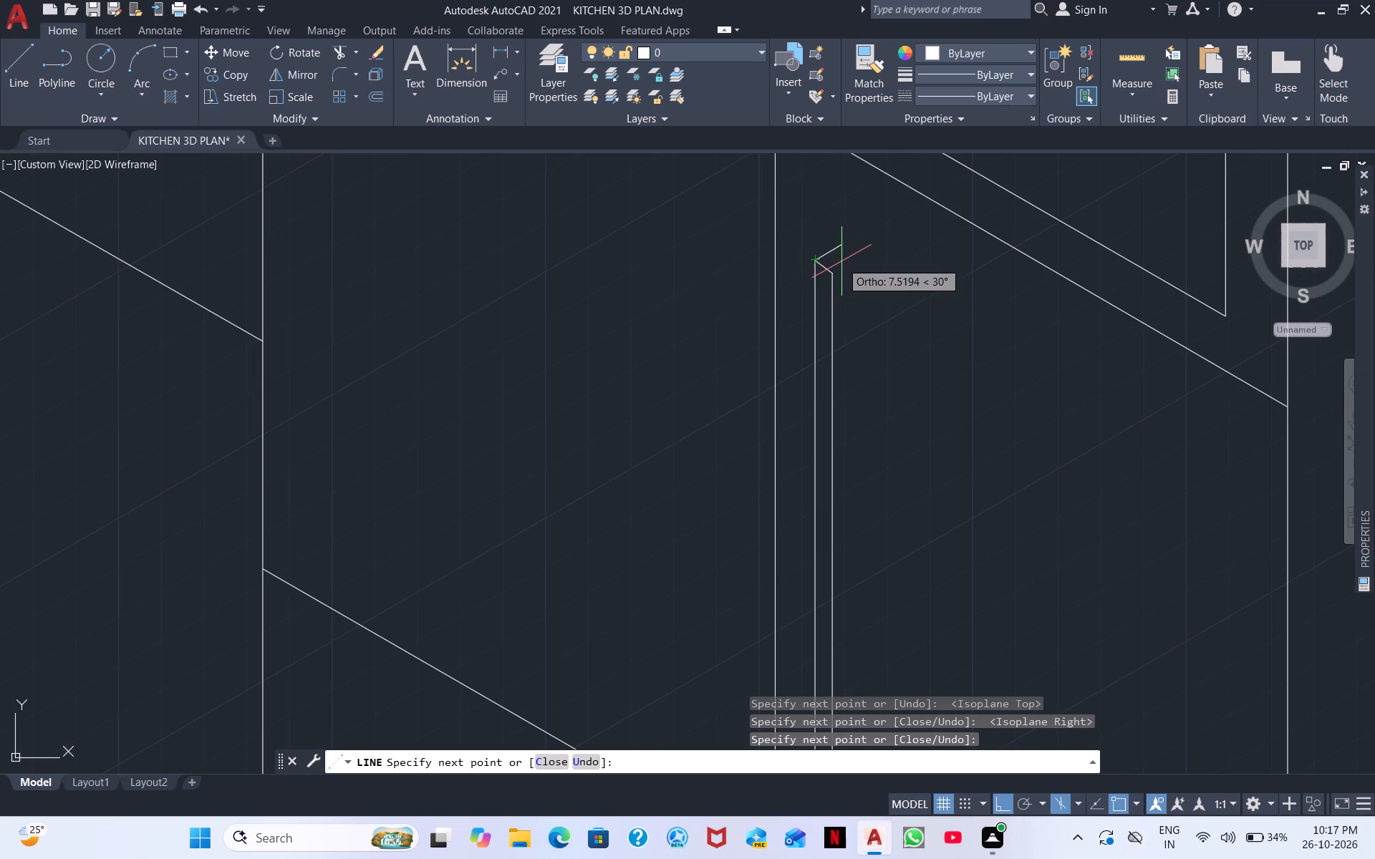
{"action": "key", "text": "Escape"}
Copy the handle outline across the centre divider onto the adjacent door of the tall unit, with Ortho off.
{"action": "scroll", "coordinate": [854, 301], "scroll_direction": "down", "scroll_amount": 2}
{"action": "left_click", "coordinate": [862, 484]}
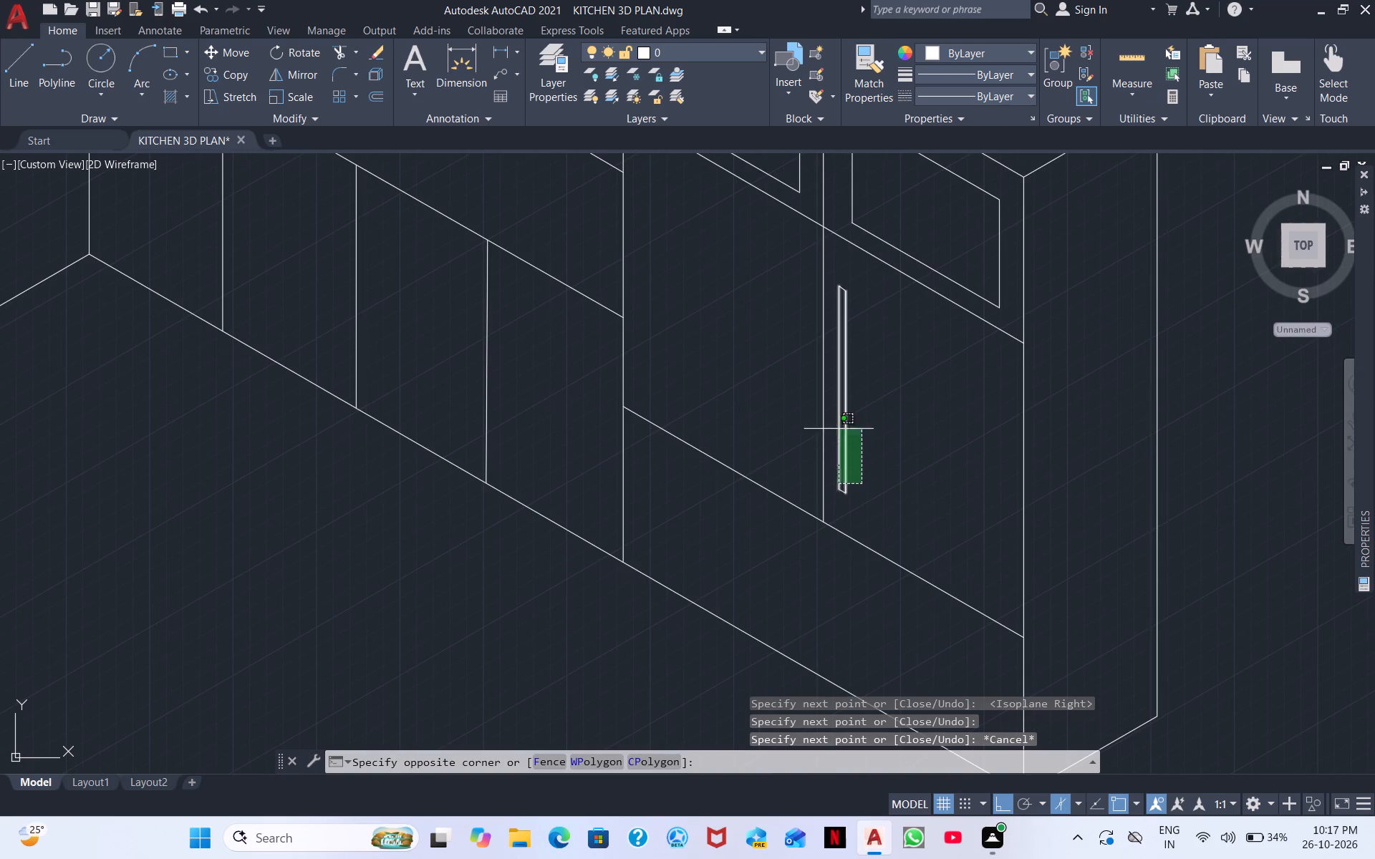
{"action": "left_click", "coordinate": [832, 283]}
{"action": "scroll", "coordinate": [857, 423], "scroll_direction": "up", "scroll_amount": 3}
{"action": "middle_click_drag", "start_coordinate": [841, 588], "coordinate": [960, 390]}
{"action": "left_click_drag", "start_coordinate": [962, 523], "coordinate": [960, 515]}
{"action": "left_click", "coordinate": [906, 470]}
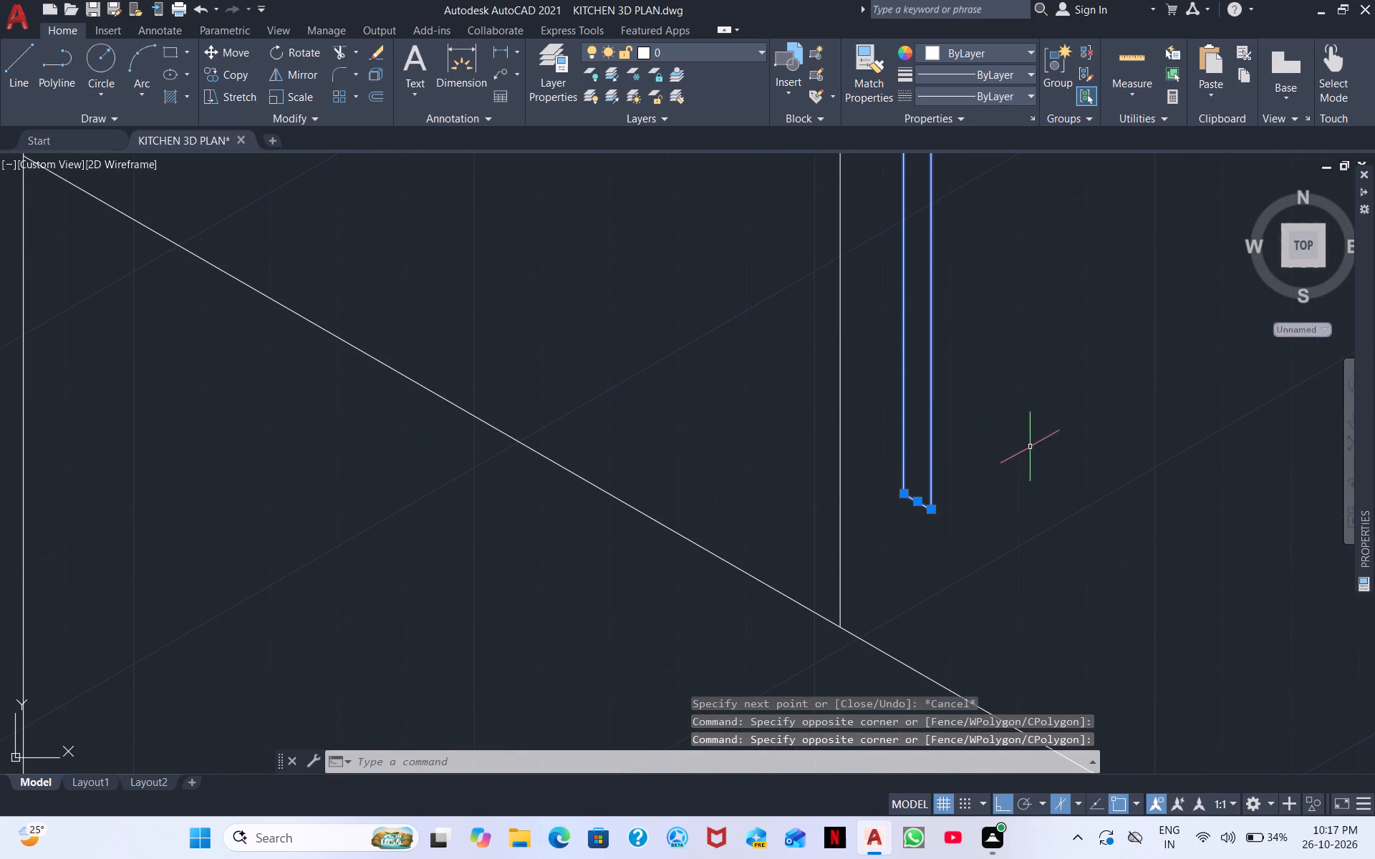
{"action": "right_click", "coordinate": [1031, 445]}
{"action": "left_click", "coordinate": [1121, 176]}
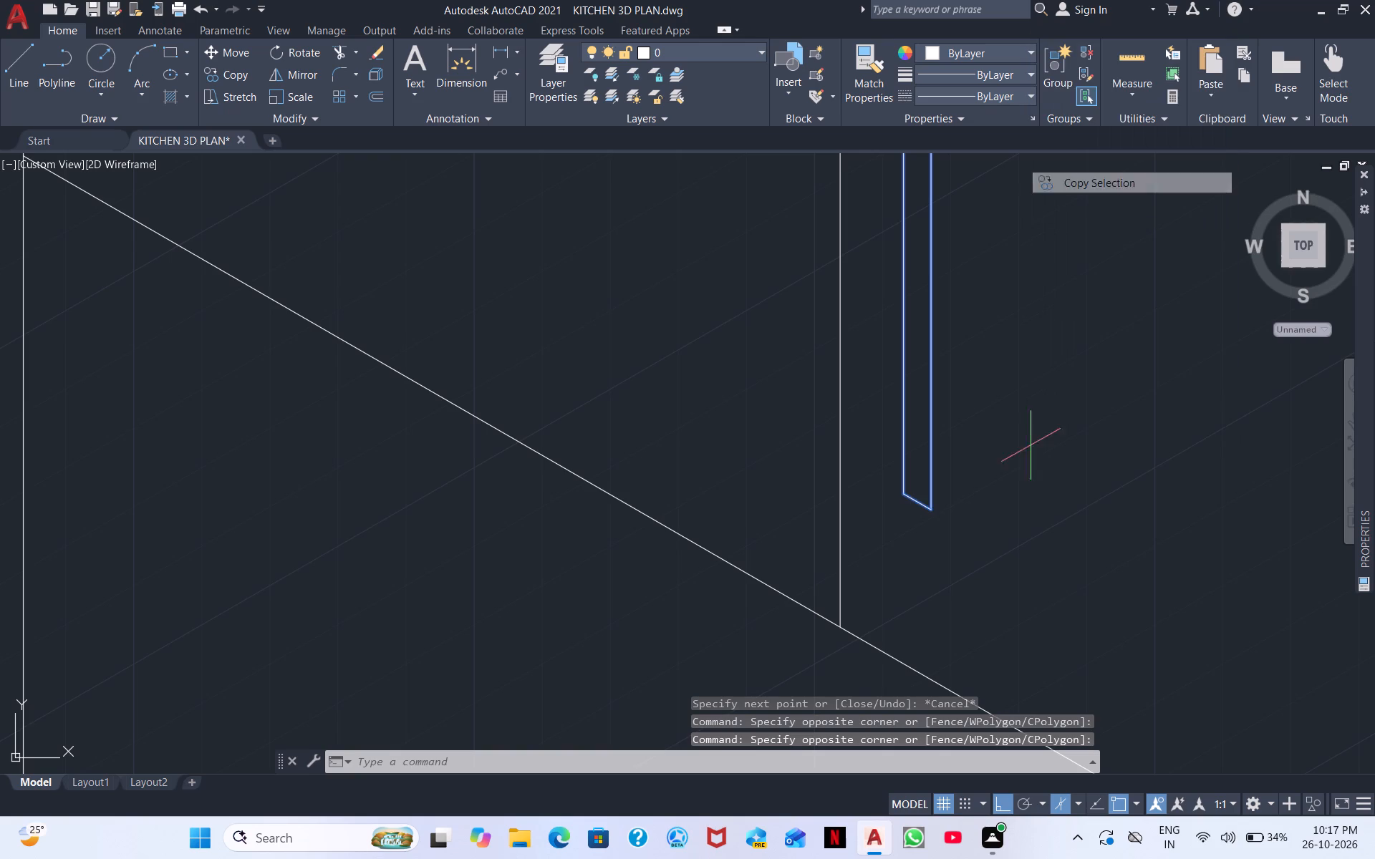
{"action": "scroll", "coordinate": [960, 225], "scroll_direction": "down", "scroll_amount": 2}
{"action": "middle_click_drag", "start_coordinate": [963, 235], "coordinate": [1031, 407]}
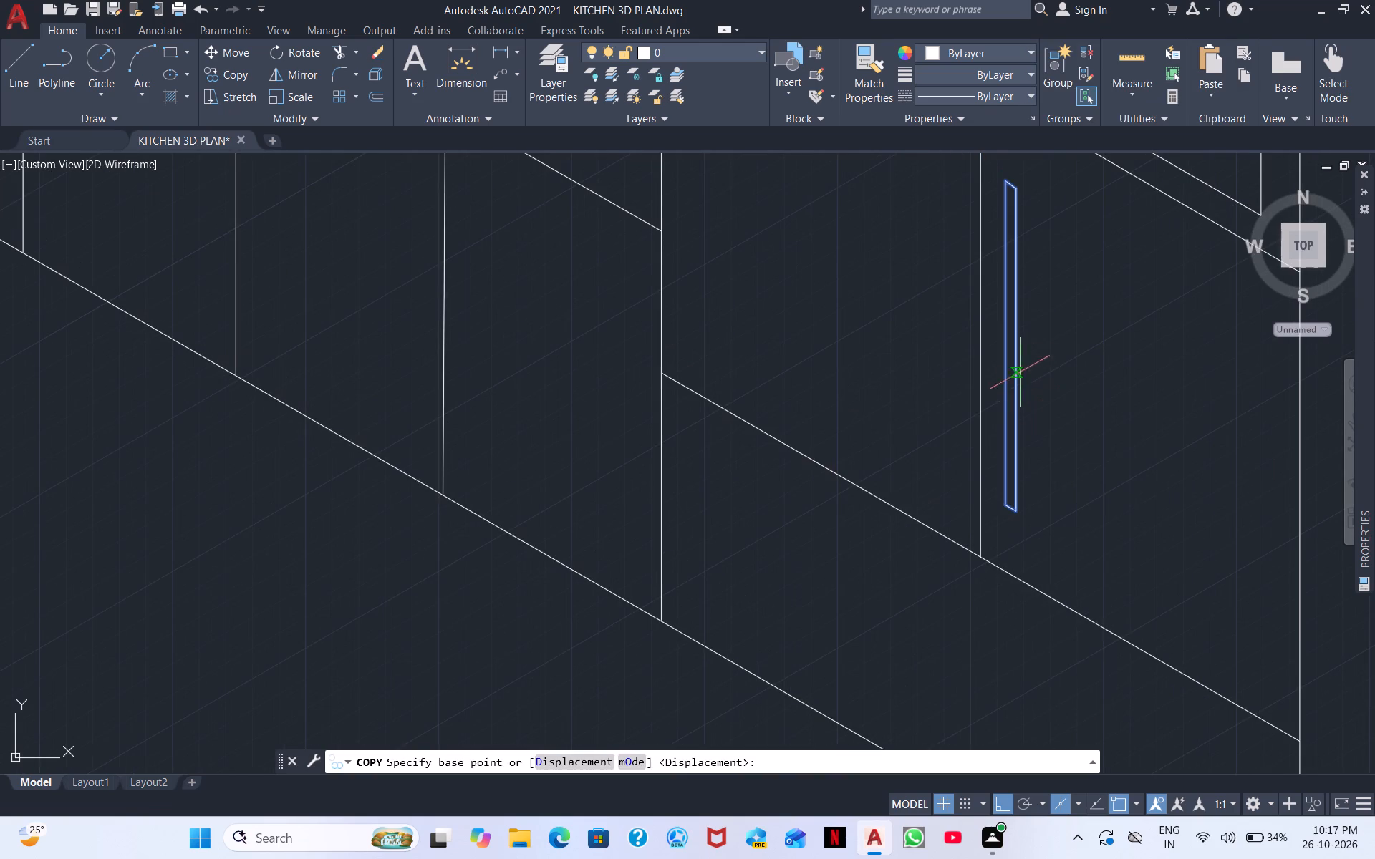
{"action": "left_click", "coordinate": [1013, 321]}
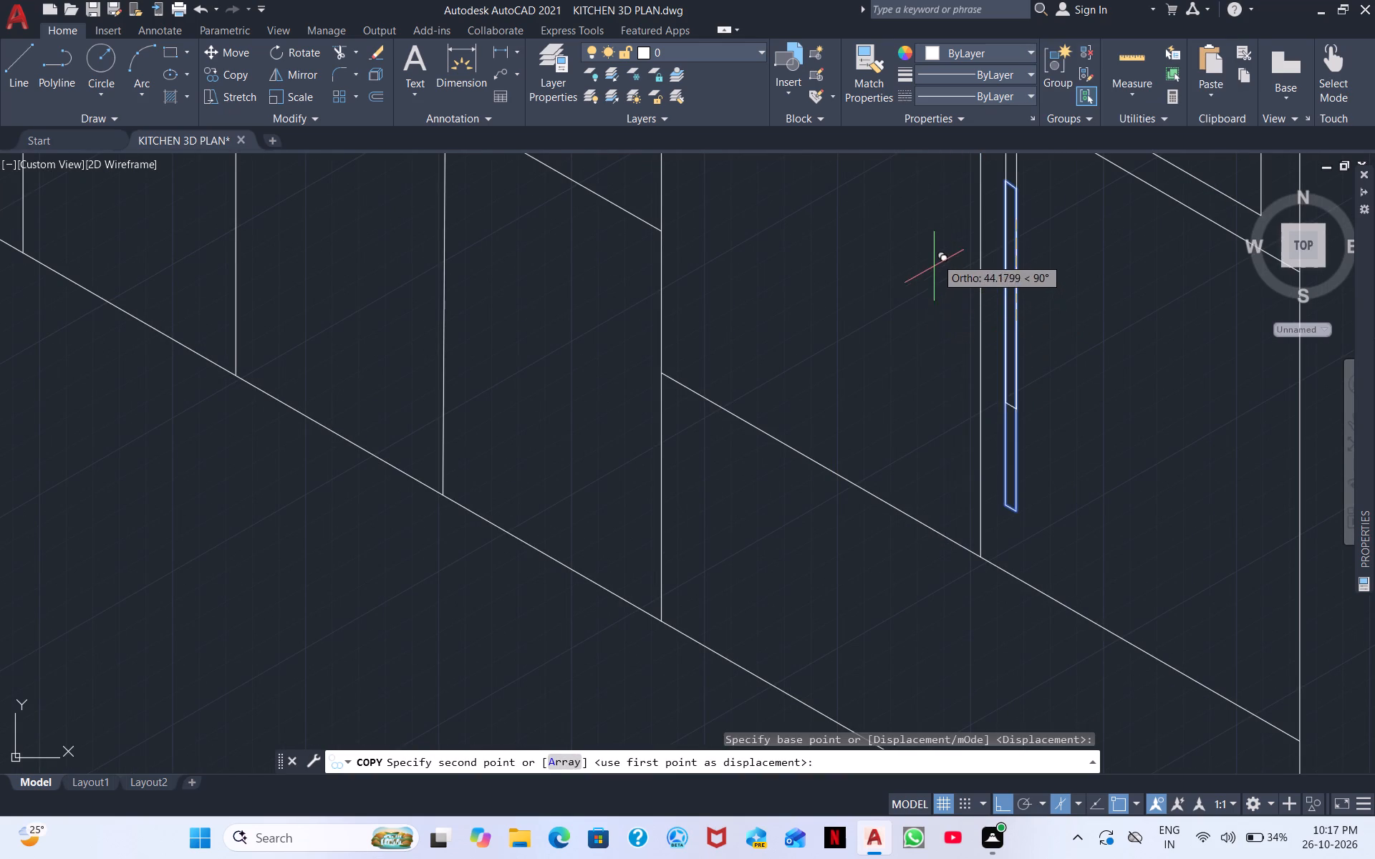
{"action": "left_click", "coordinate": [993, 802]}
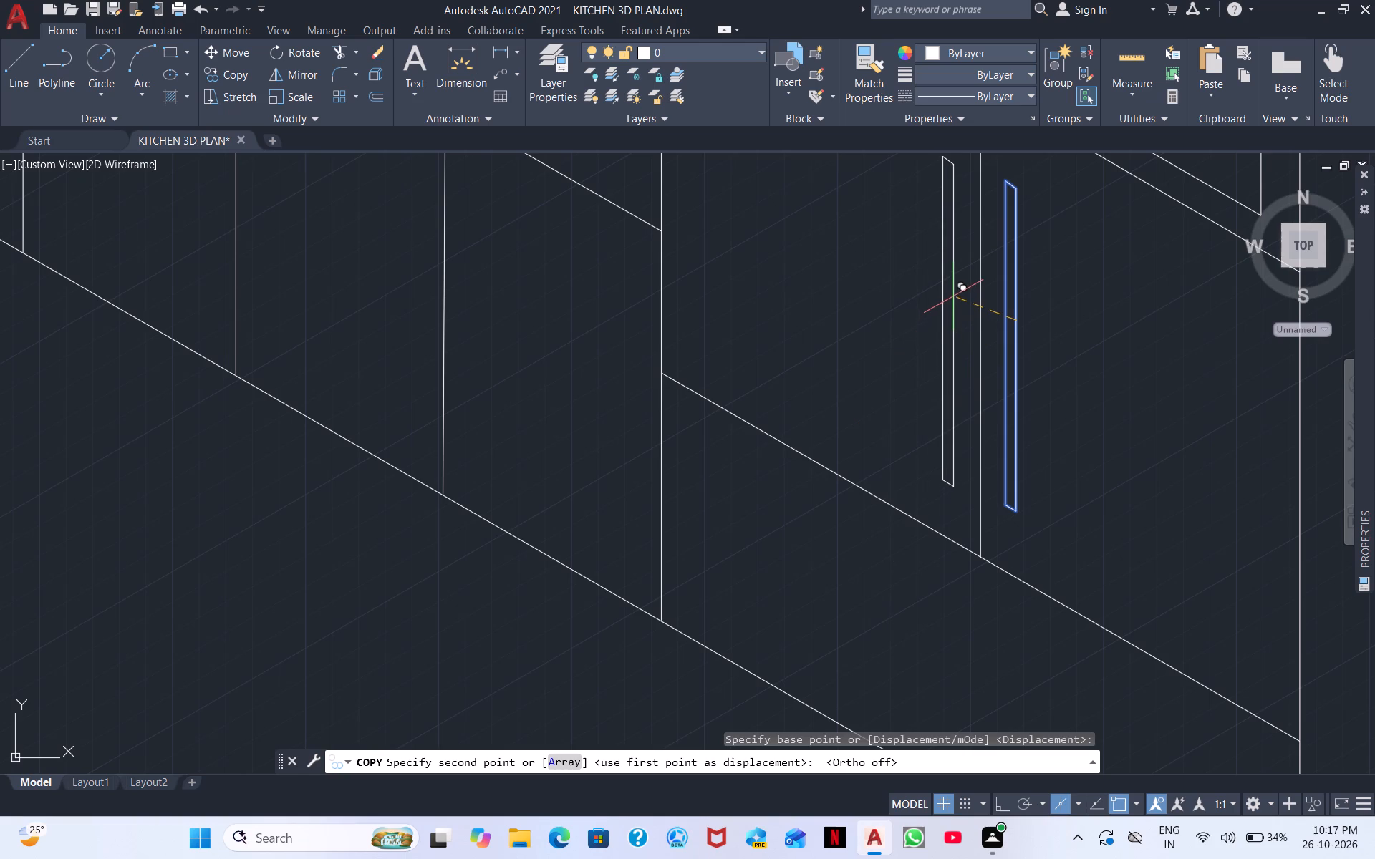
{"action": "middle_click_drag", "start_coordinate": [955, 297], "coordinate": [1069, 451]}
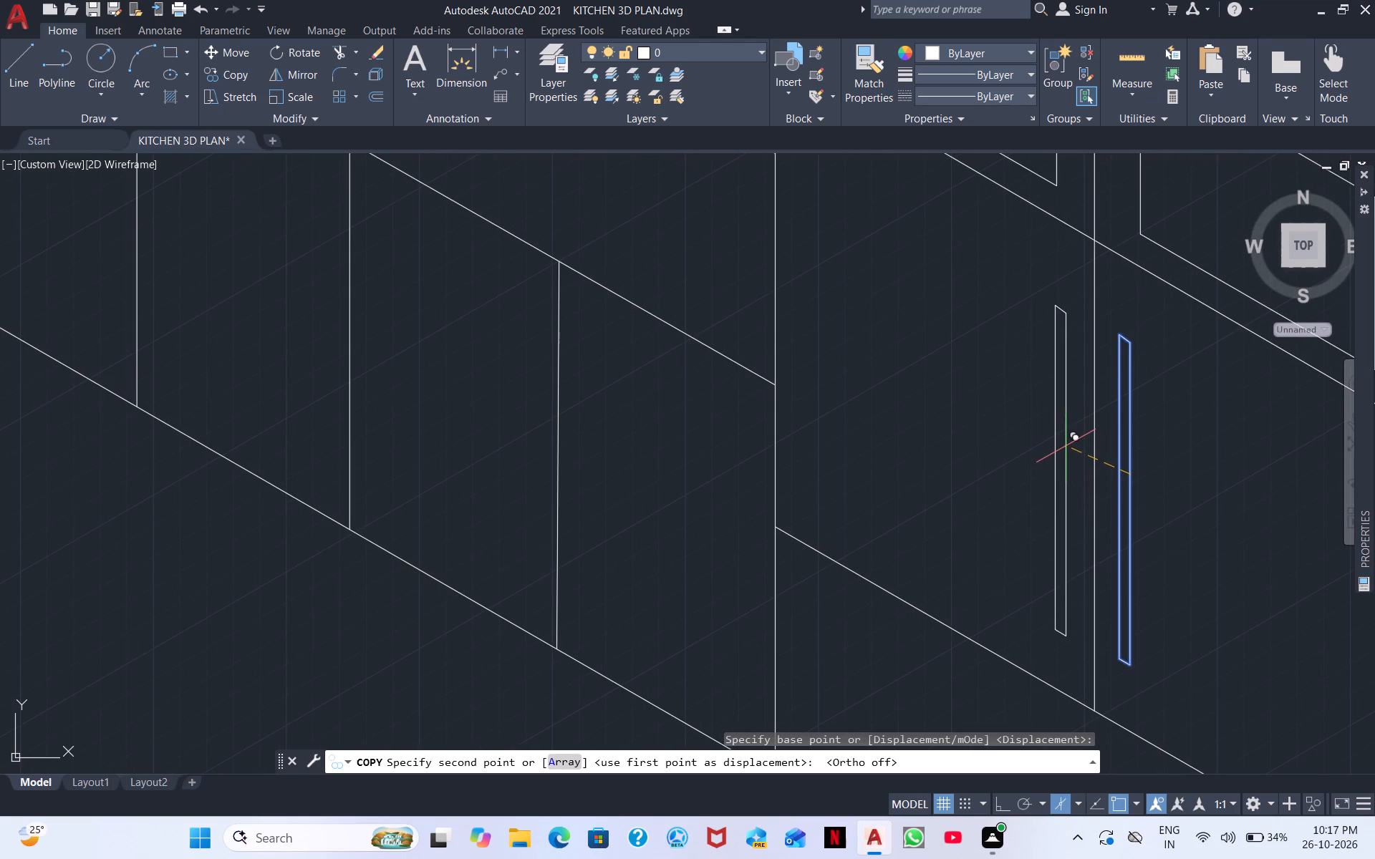
{"action": "left_click", "coordinate": [1065, 447]}
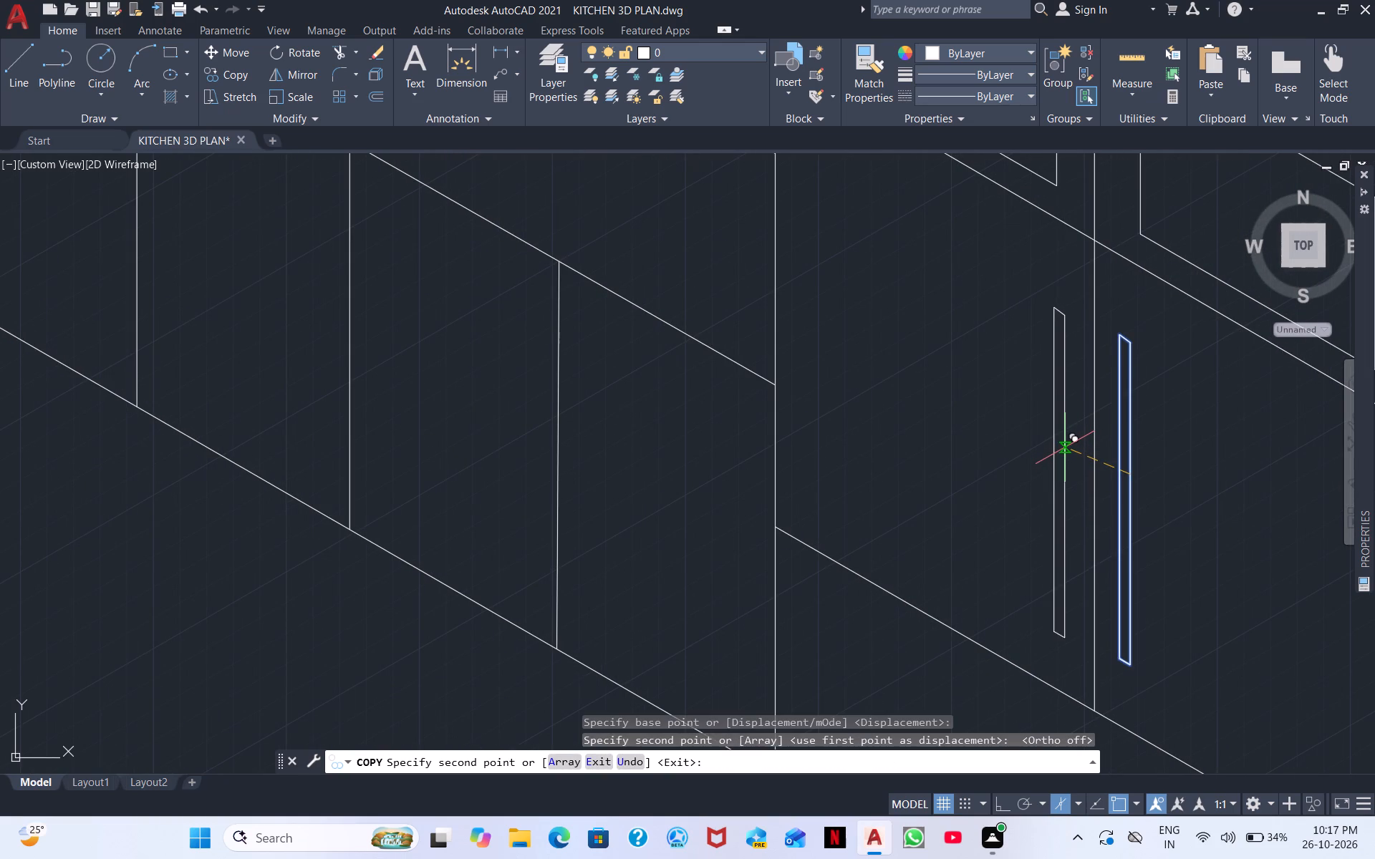
{"action": "key", "text": "Escape"}
Draw a three-point spline sloping along the drawer front below the tall unit's two handled doors.
{"action": "scroll", "coordinate": [1206, 477], "scroll_direction": "down", "scroll_amount": 1}
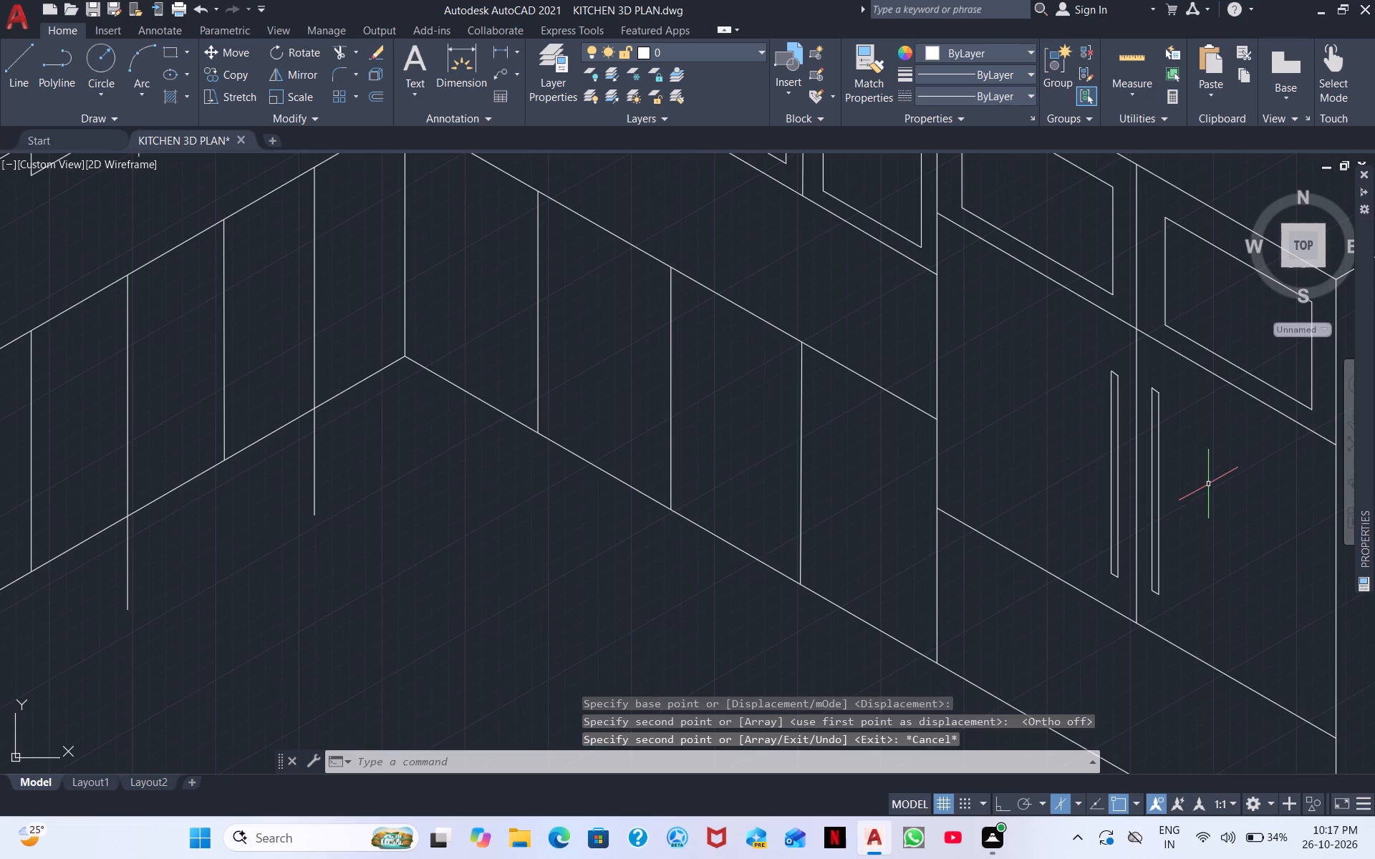
{"action": "middle_click_drag", "start_coordinate": [1210, 489], "coordinate": [1119, 479]}
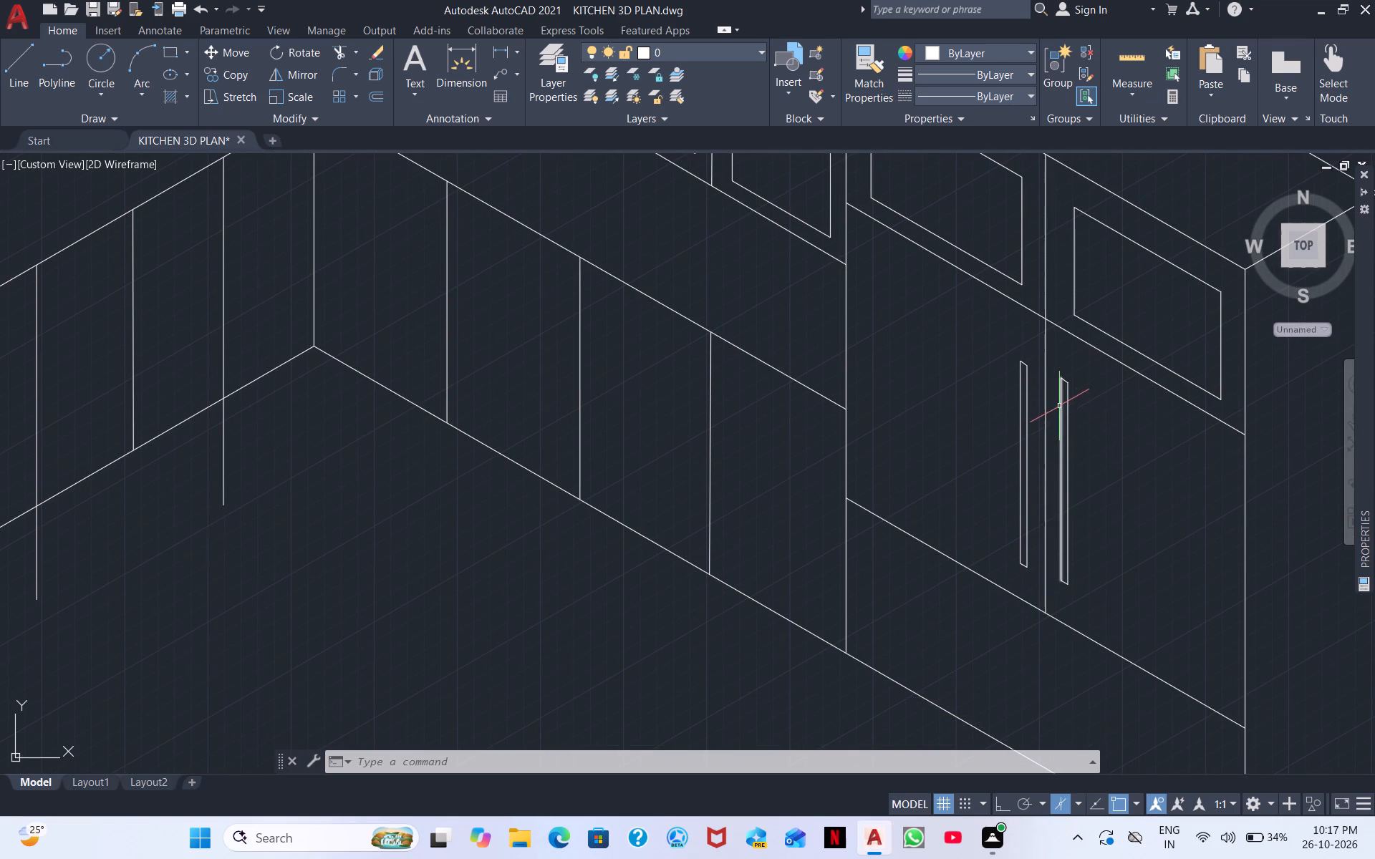
{"action": "middle_click_drag", "start_coordinate": [1004, 472], "coordinate": [950, 274]}
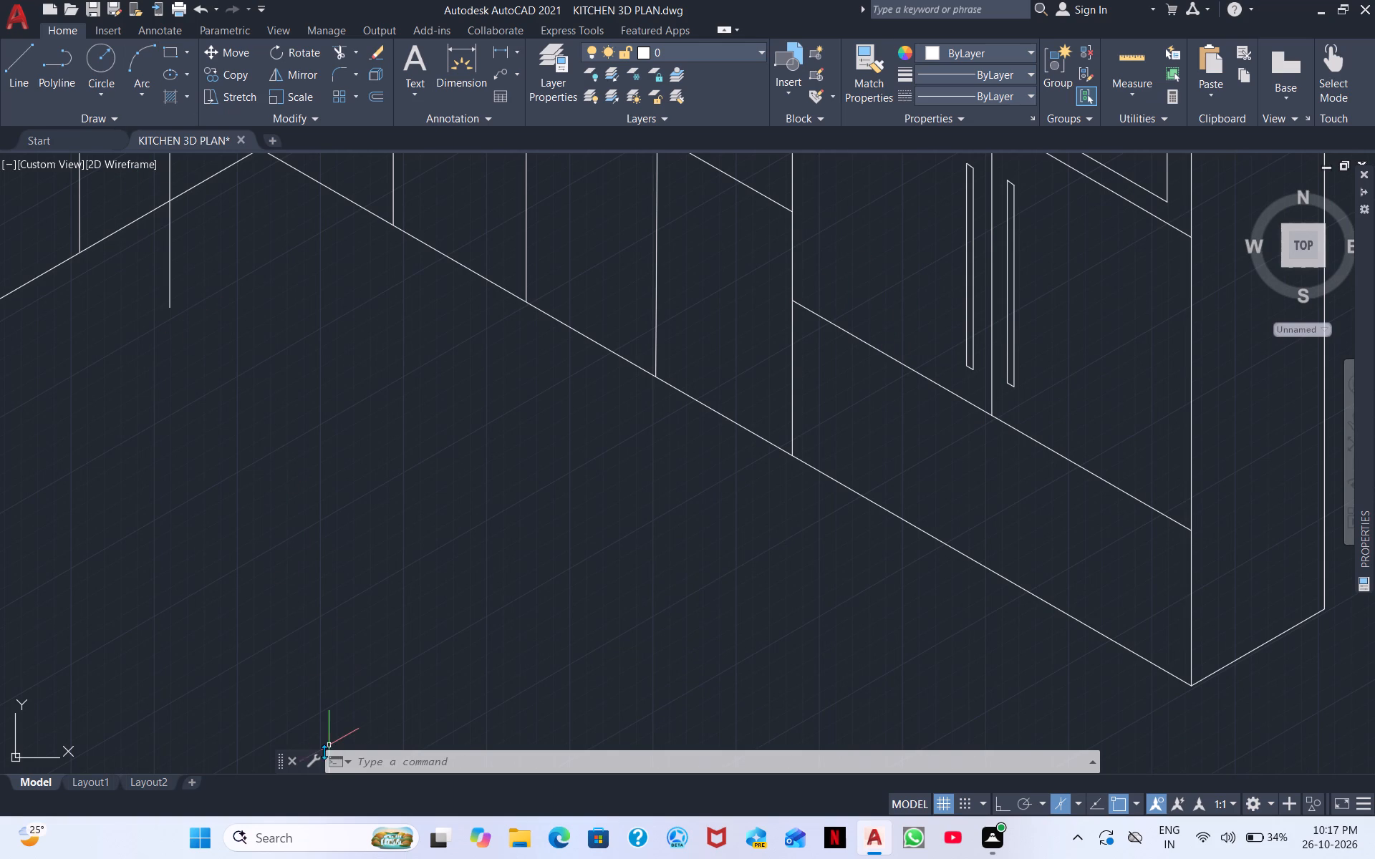
{"action": "double_click", "coordinate": [365, 767]}
{"action": "type", "text": "spl"}
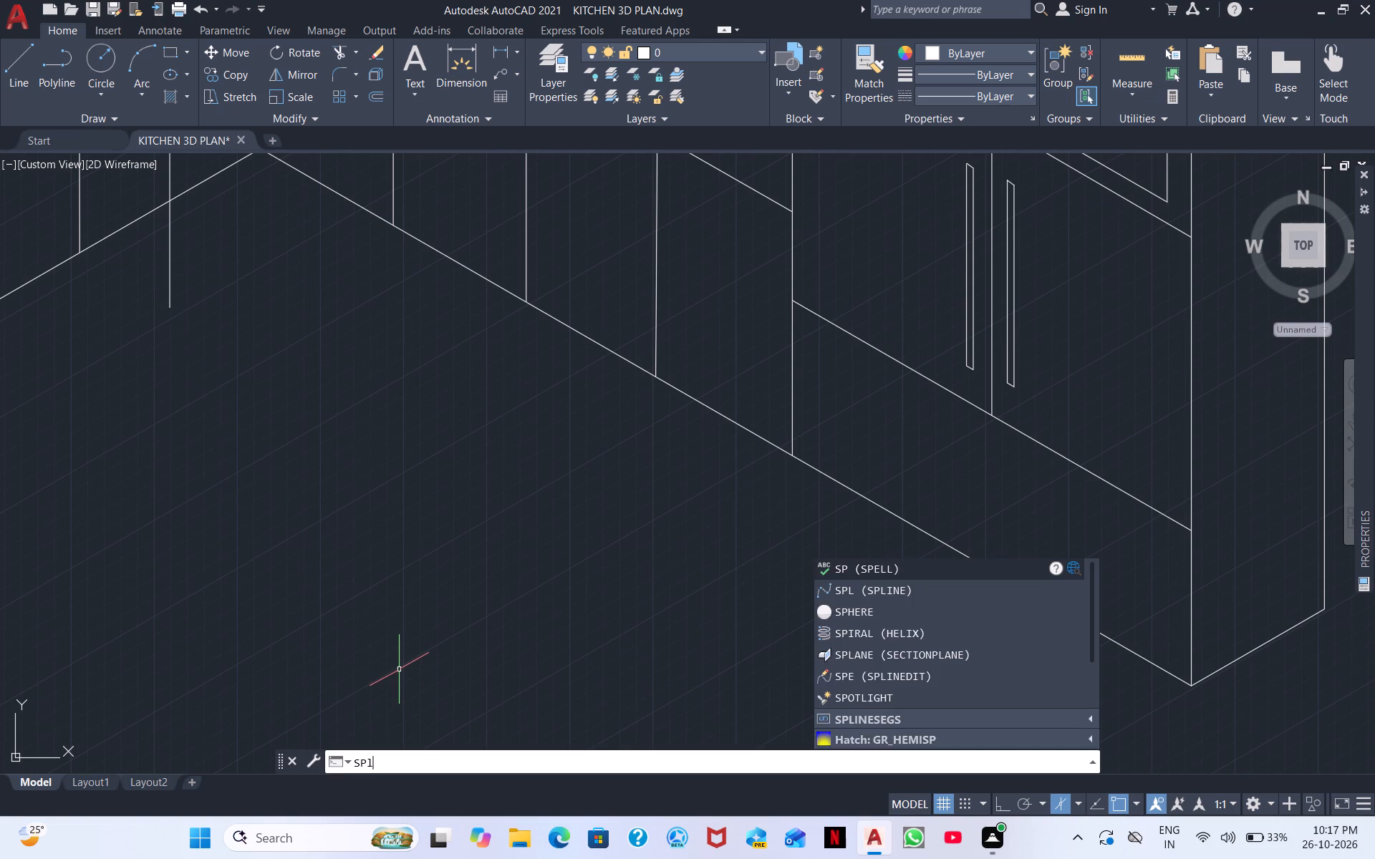
{"action": "type", "text": "ine"}
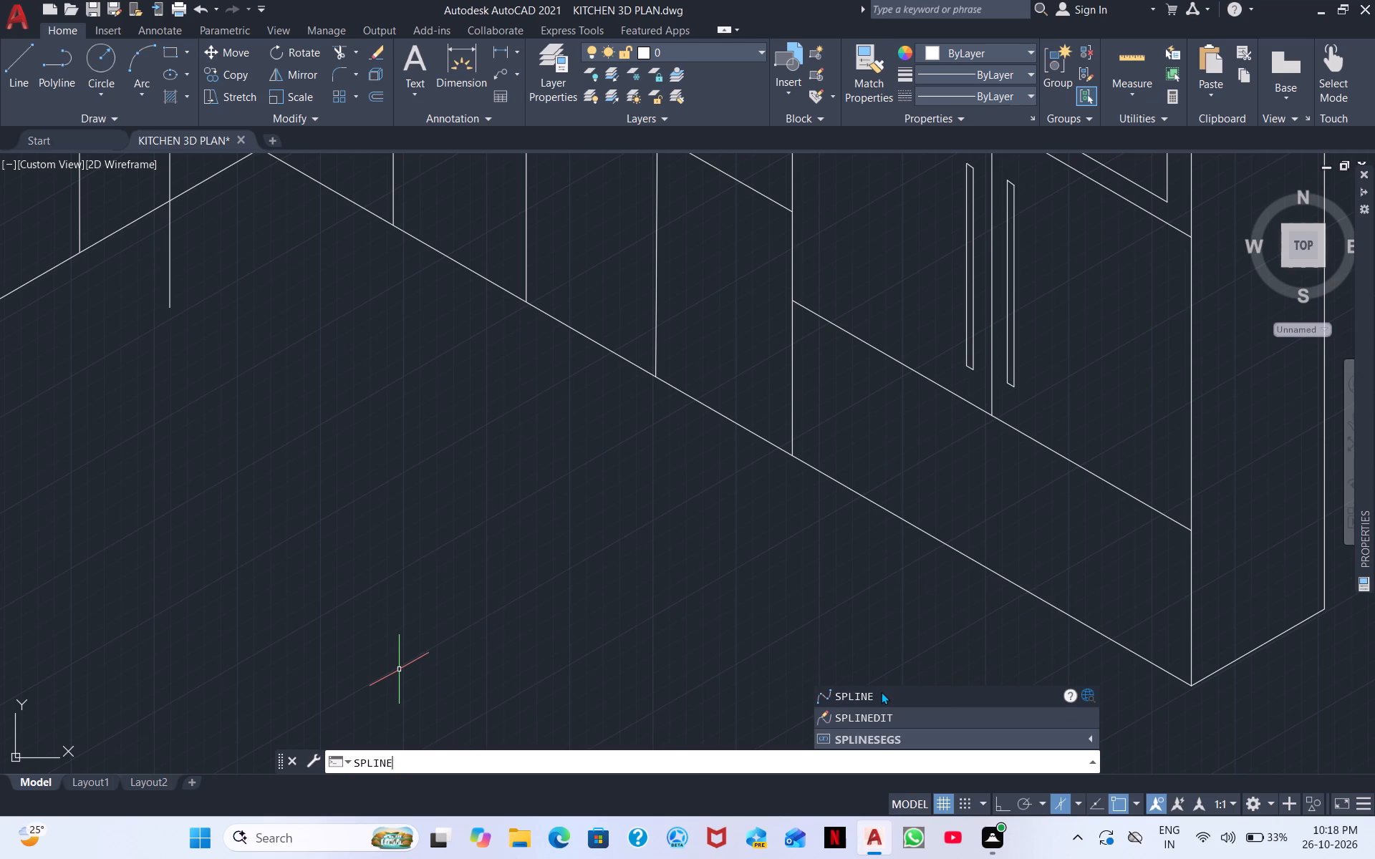
{"action": "left_click", "coordinate": [881, 691]}
{"action": "left_click", "coordinate": [874, 384]}
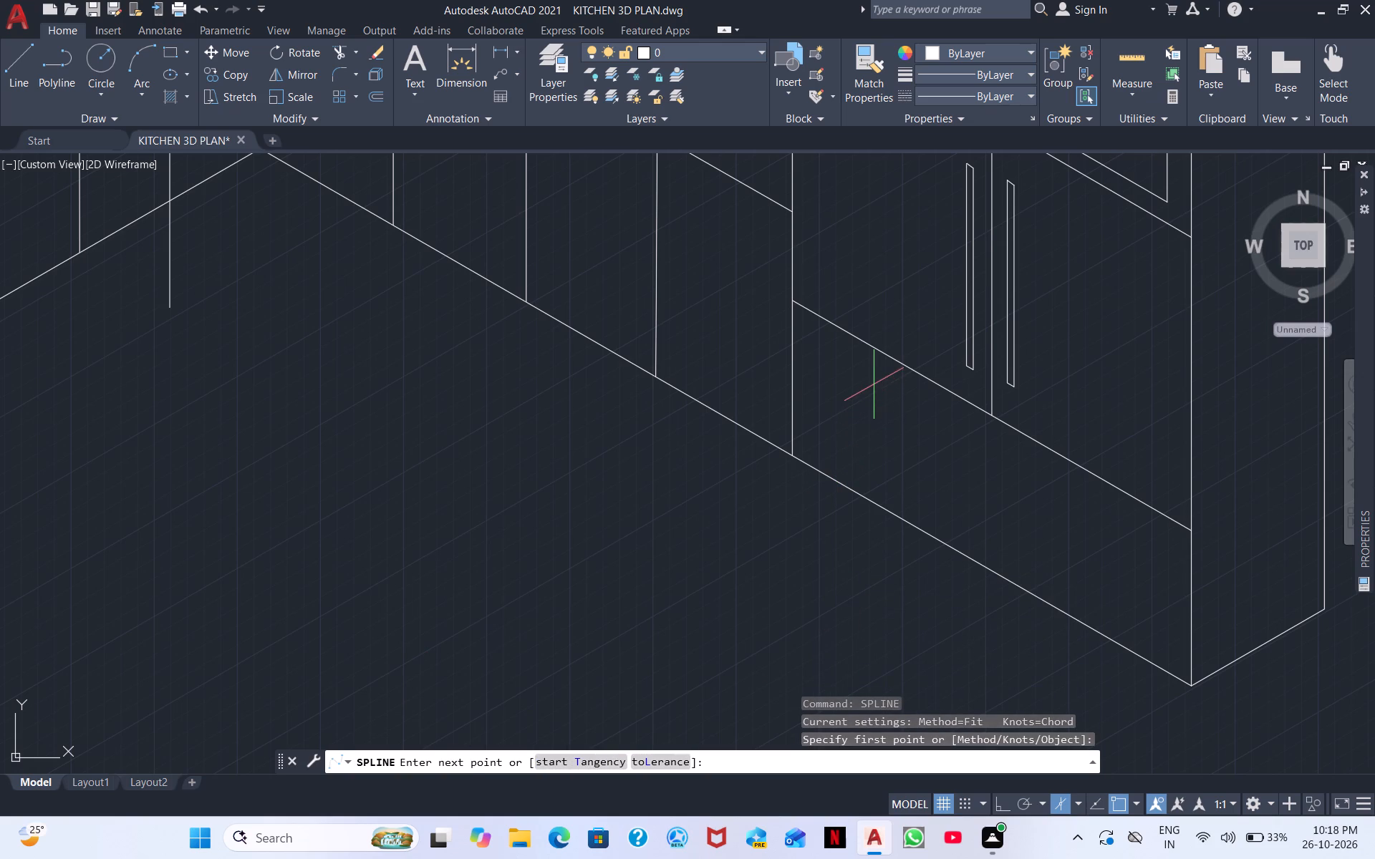
{"action": "left_click", "coordinate": [986, 458]}
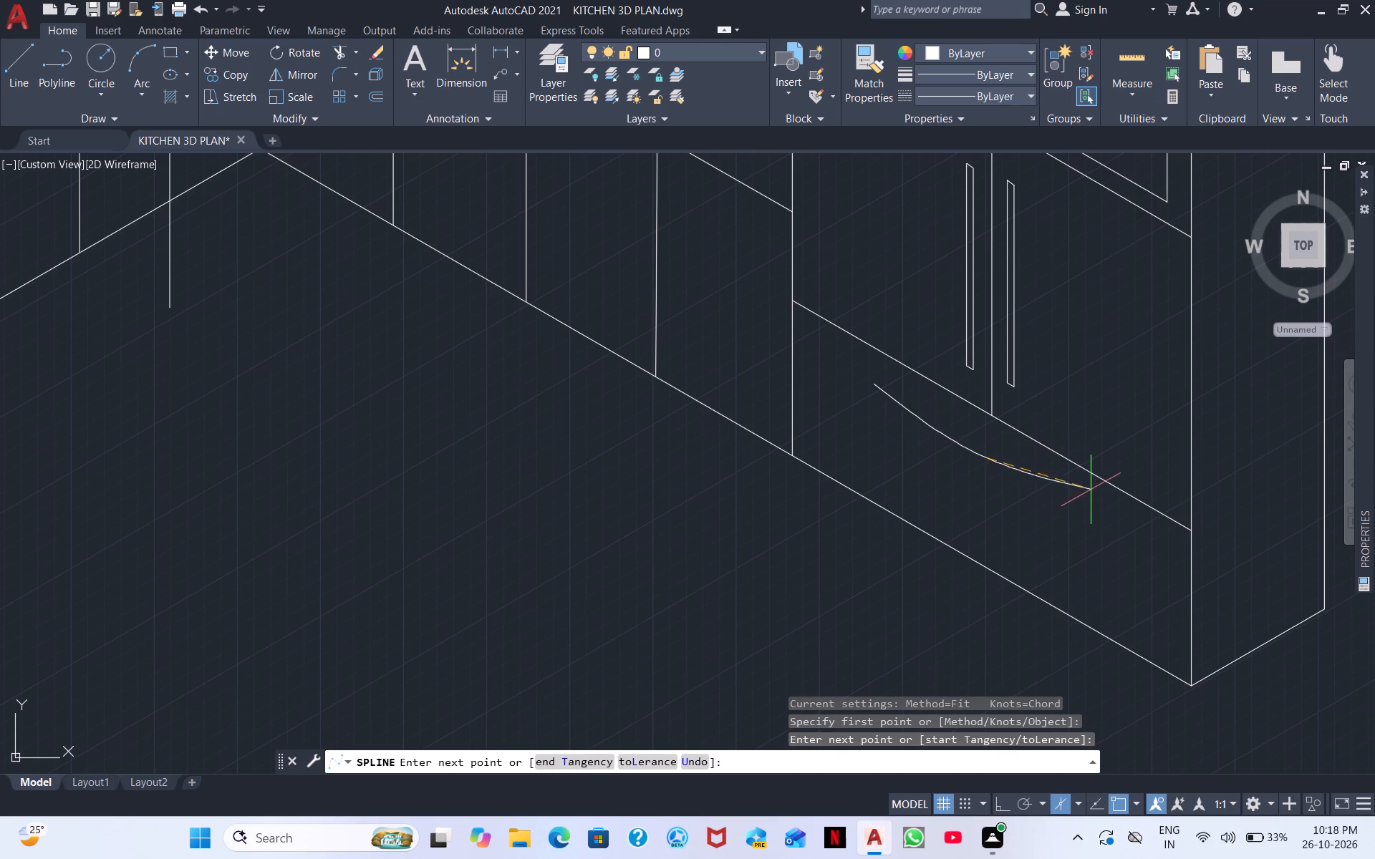
{"action": "scroll", "coordinate": [1098, 498], "scroll_direction": "up", "scroll_amount": 1}
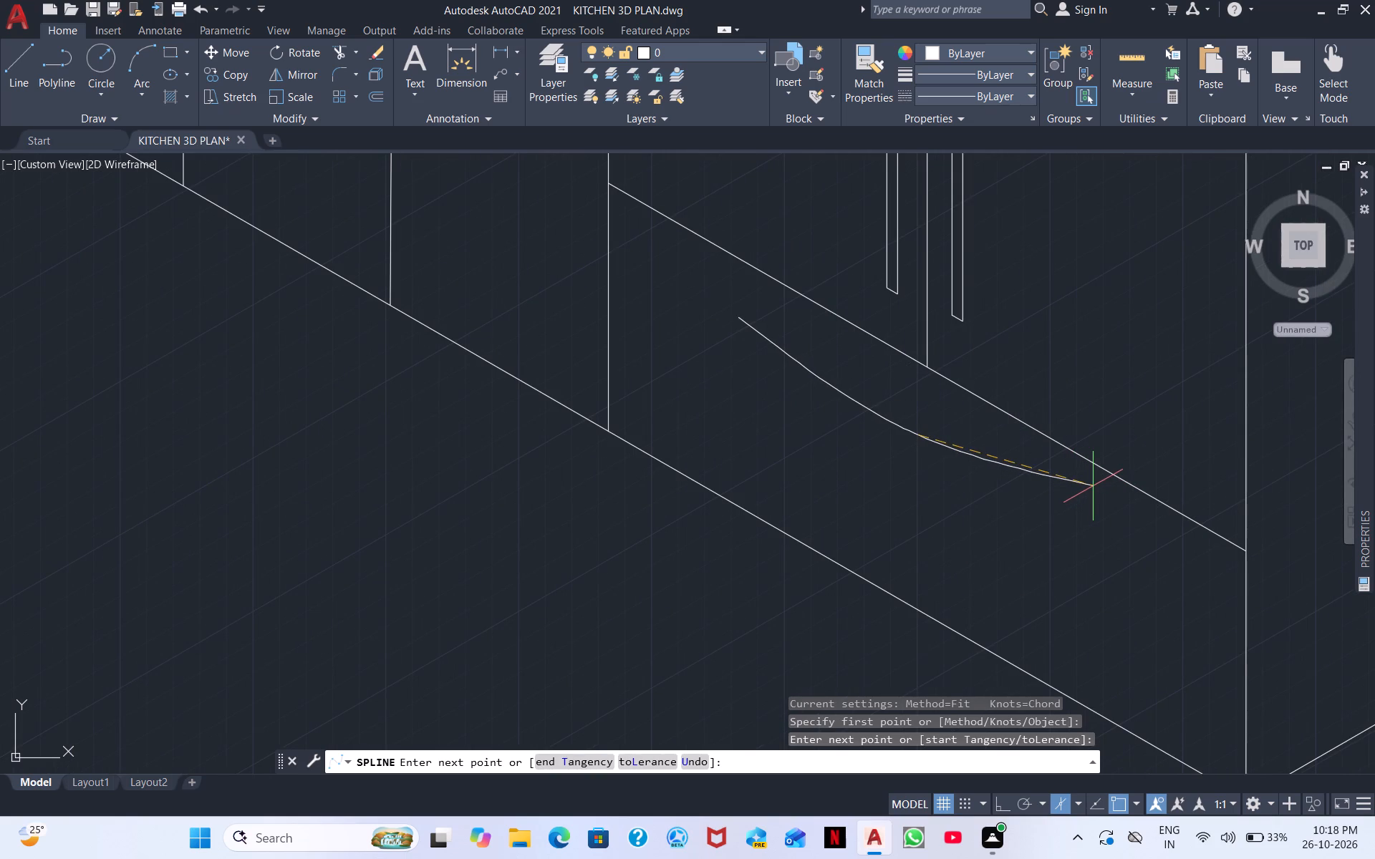
{"action": "left_click", "coordinate": [1093, 486]}
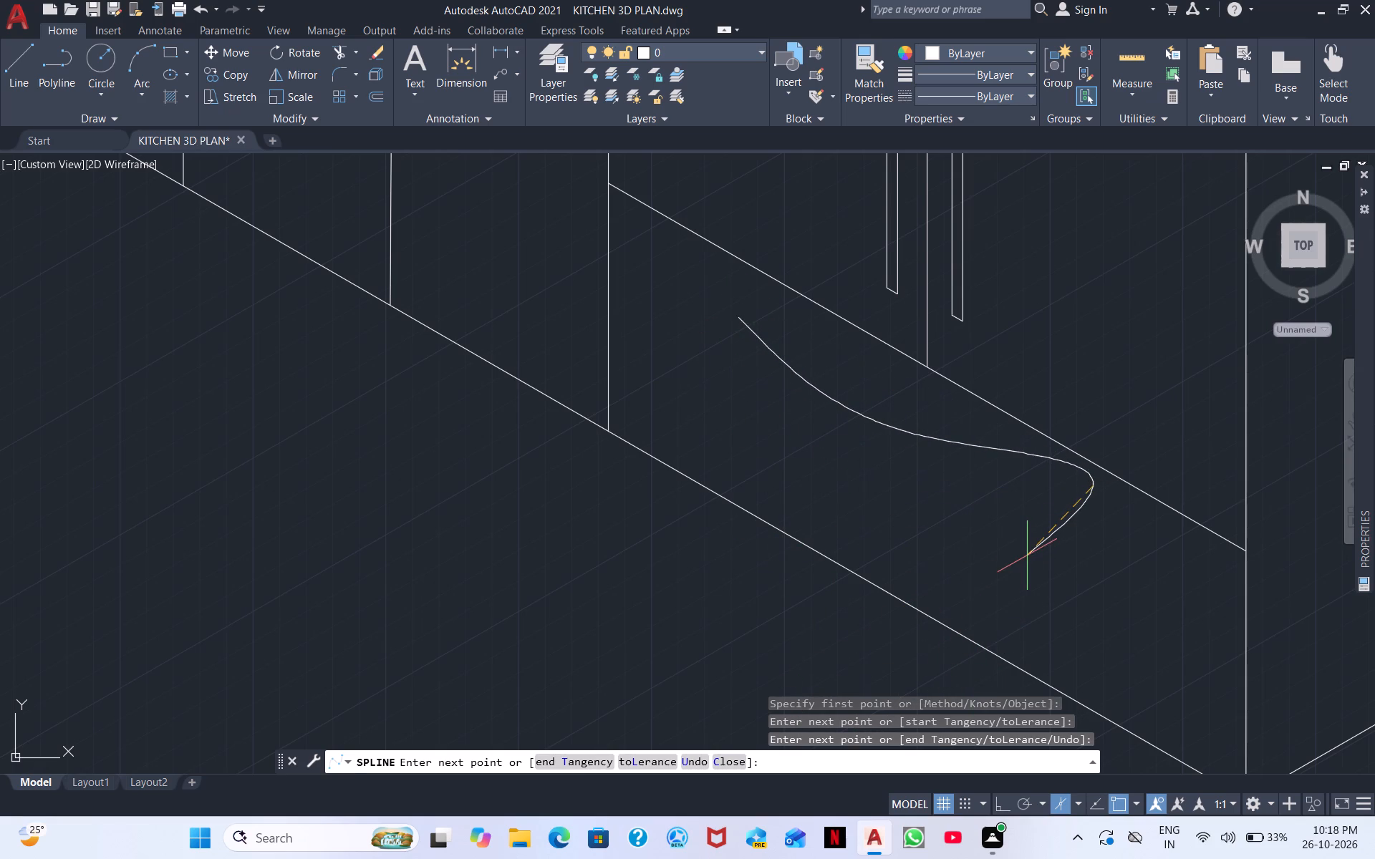
{"action": "key", "text": "Return"}
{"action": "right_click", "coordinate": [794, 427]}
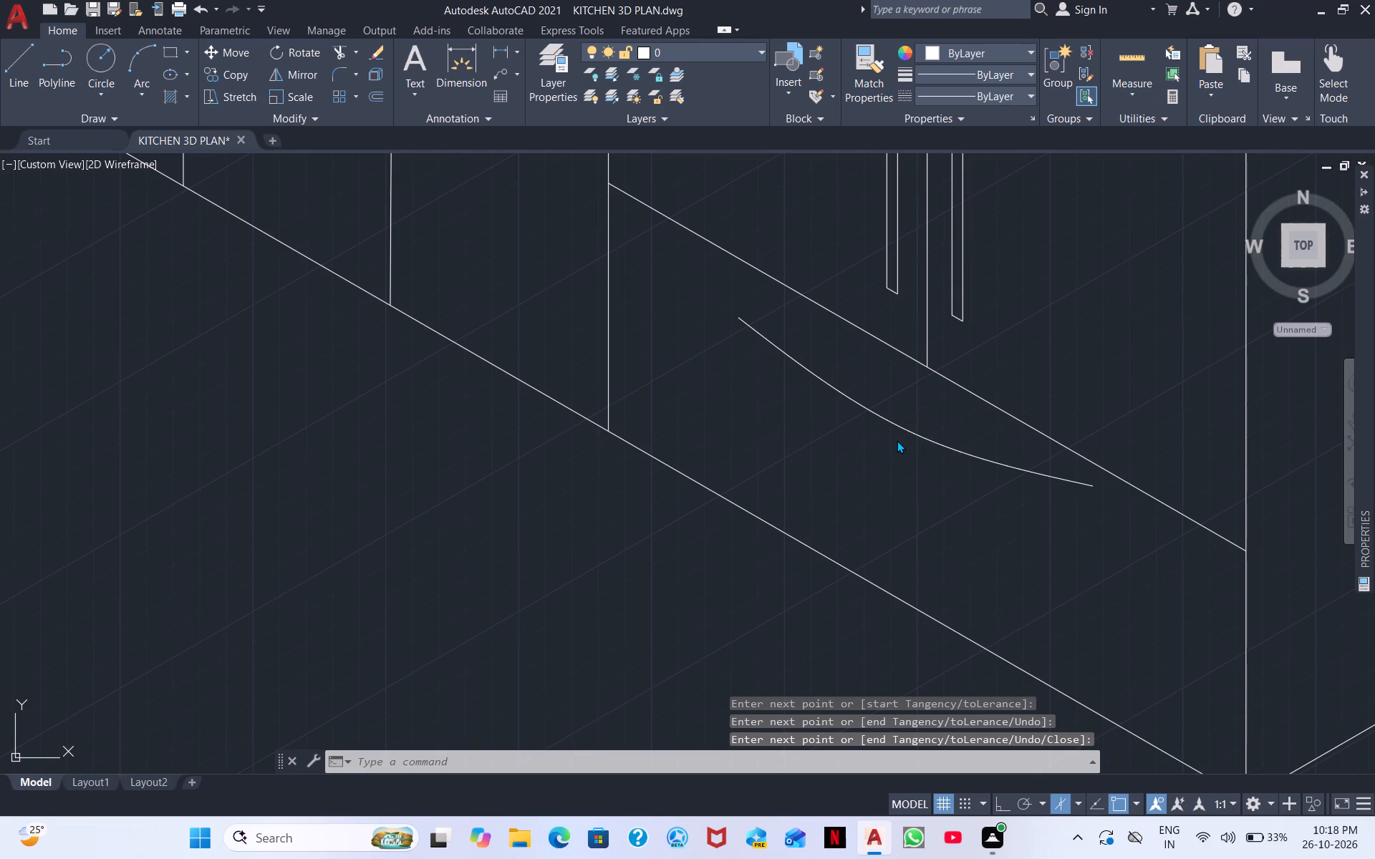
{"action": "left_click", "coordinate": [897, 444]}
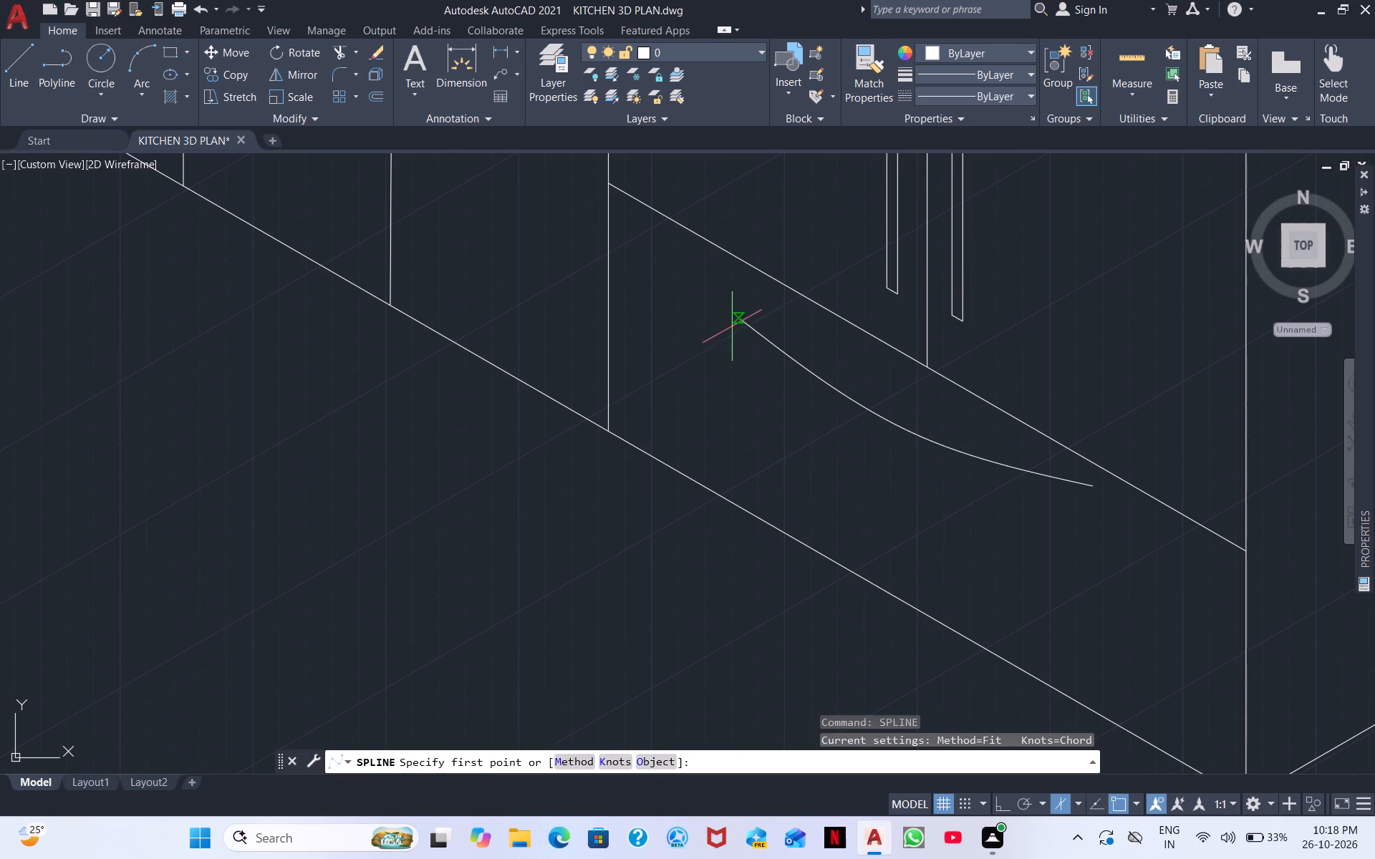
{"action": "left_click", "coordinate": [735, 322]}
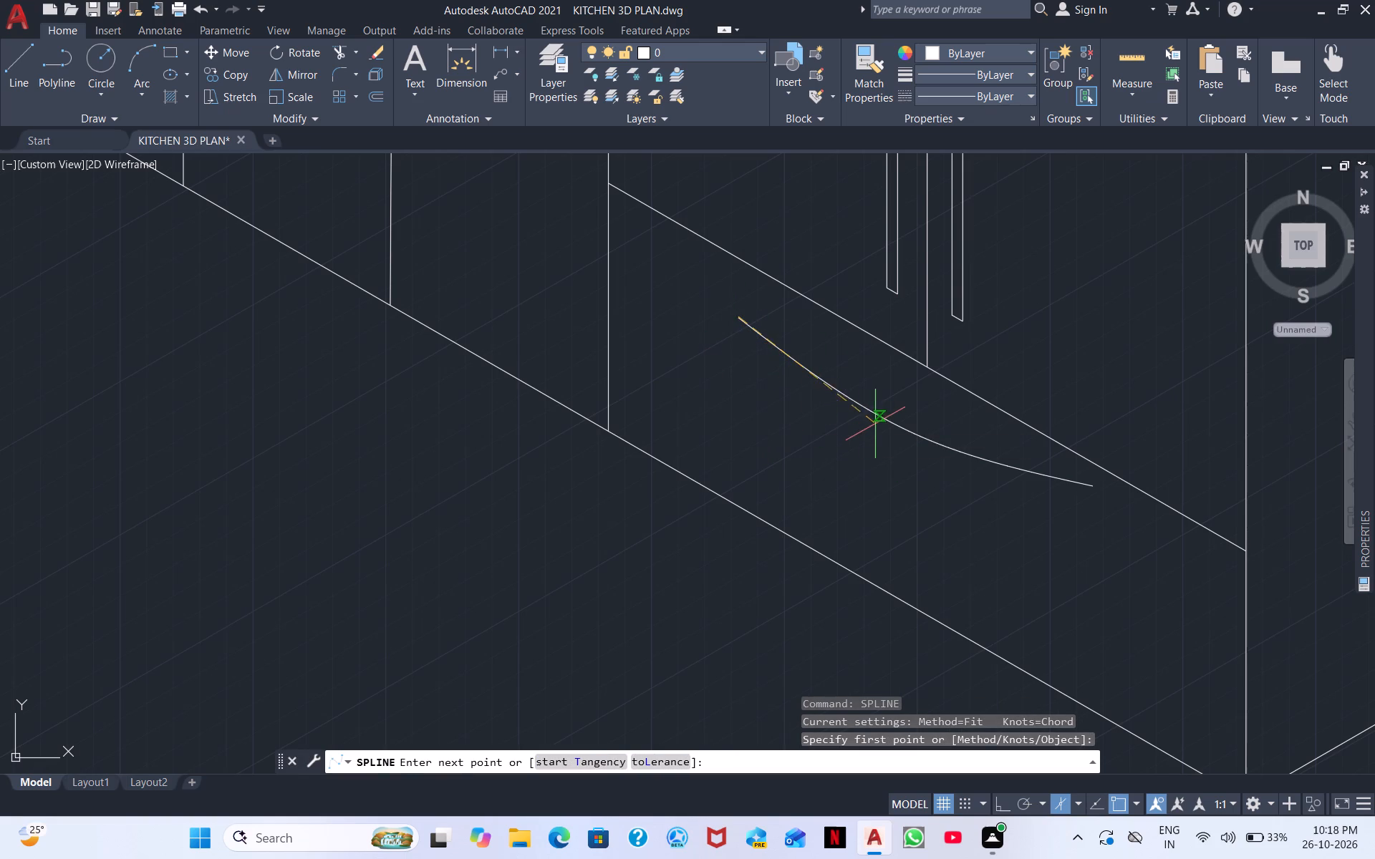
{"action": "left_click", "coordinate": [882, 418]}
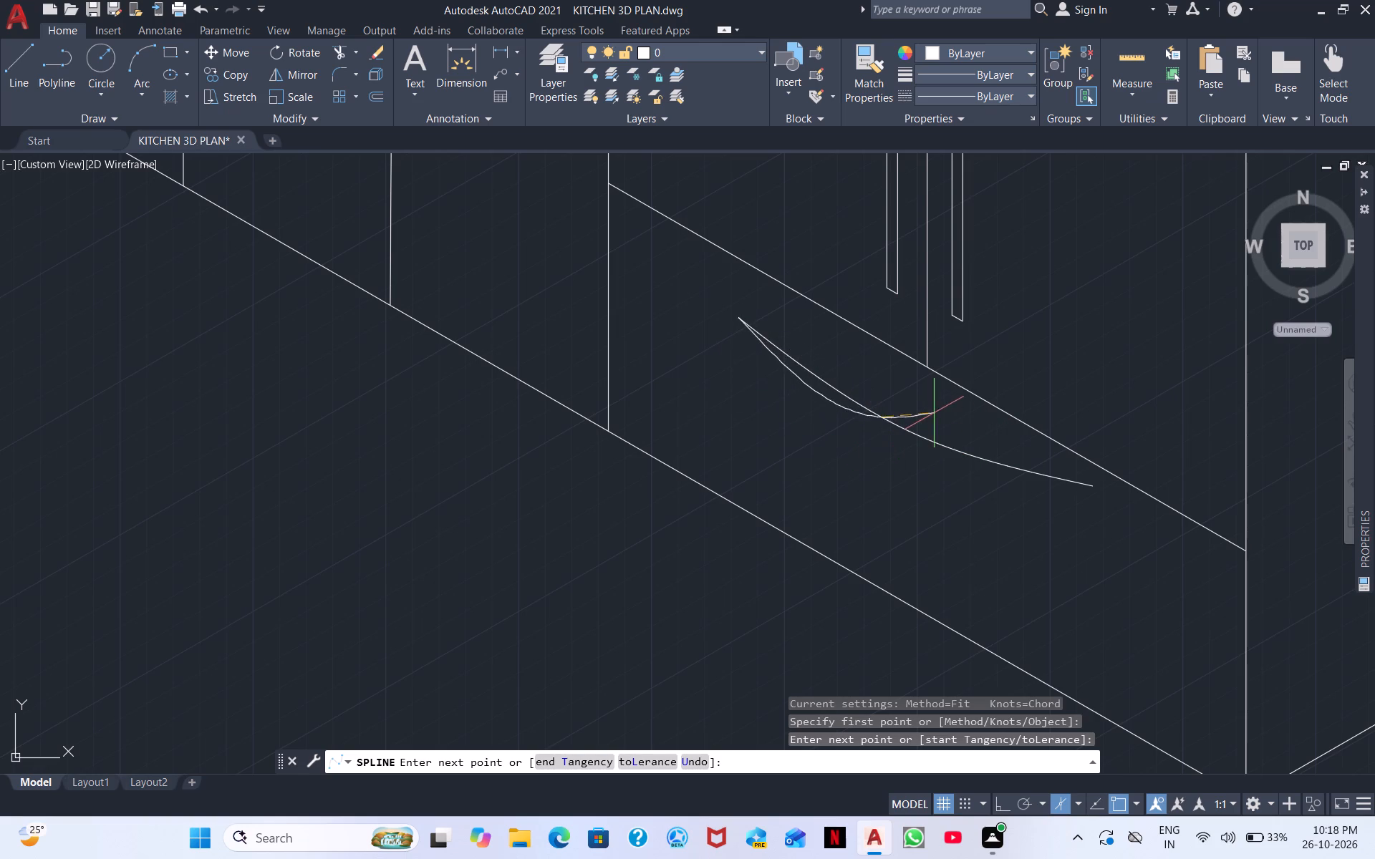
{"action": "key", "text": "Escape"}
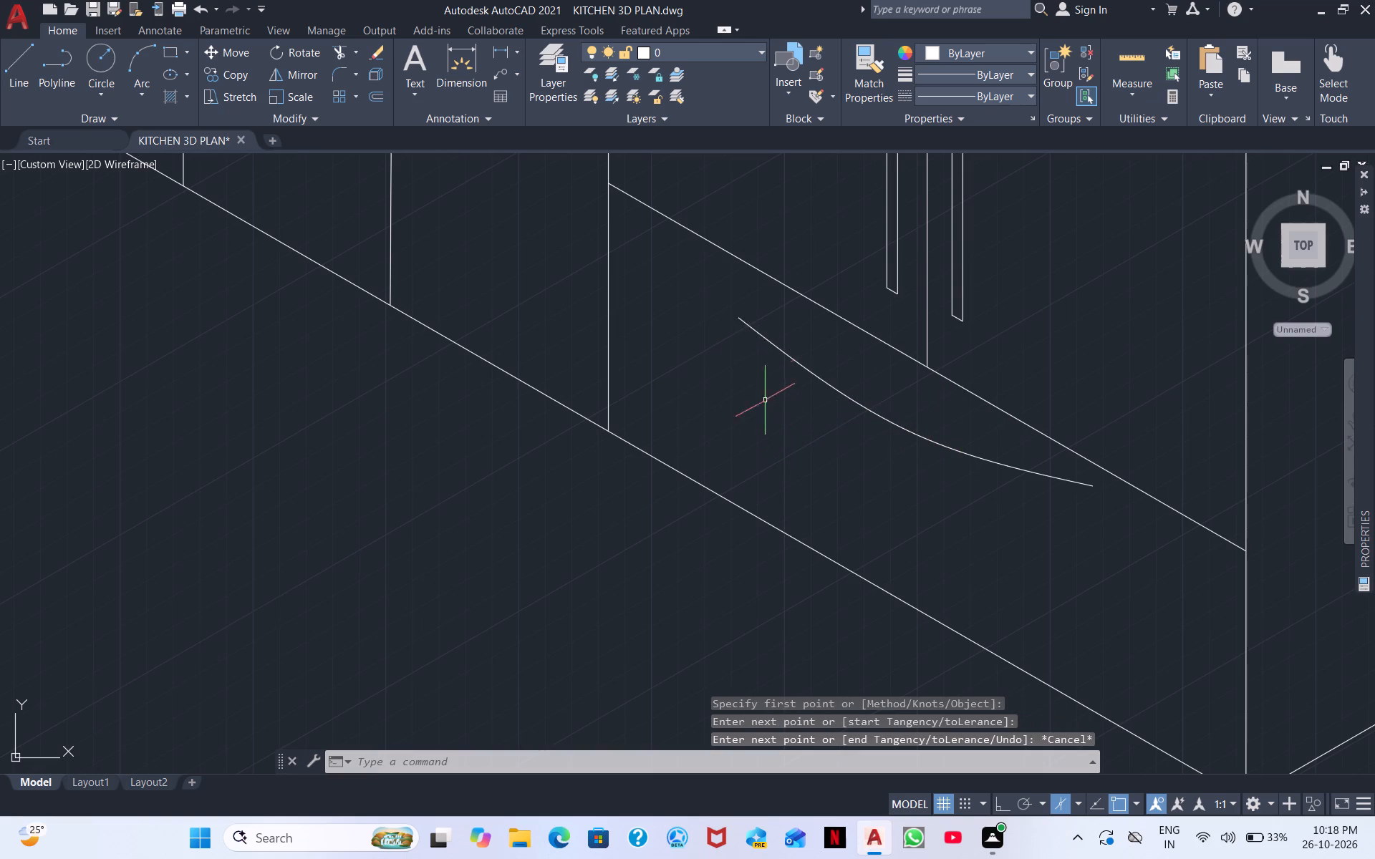
Draw a second three-point spline between the first curve's endpoints, bowing below it to form a crescent handle on the drawer front.
{"action": "right_click", "coordinate": [742, 390]}
{"action": "left_click", "coordinate": [803, 409]}
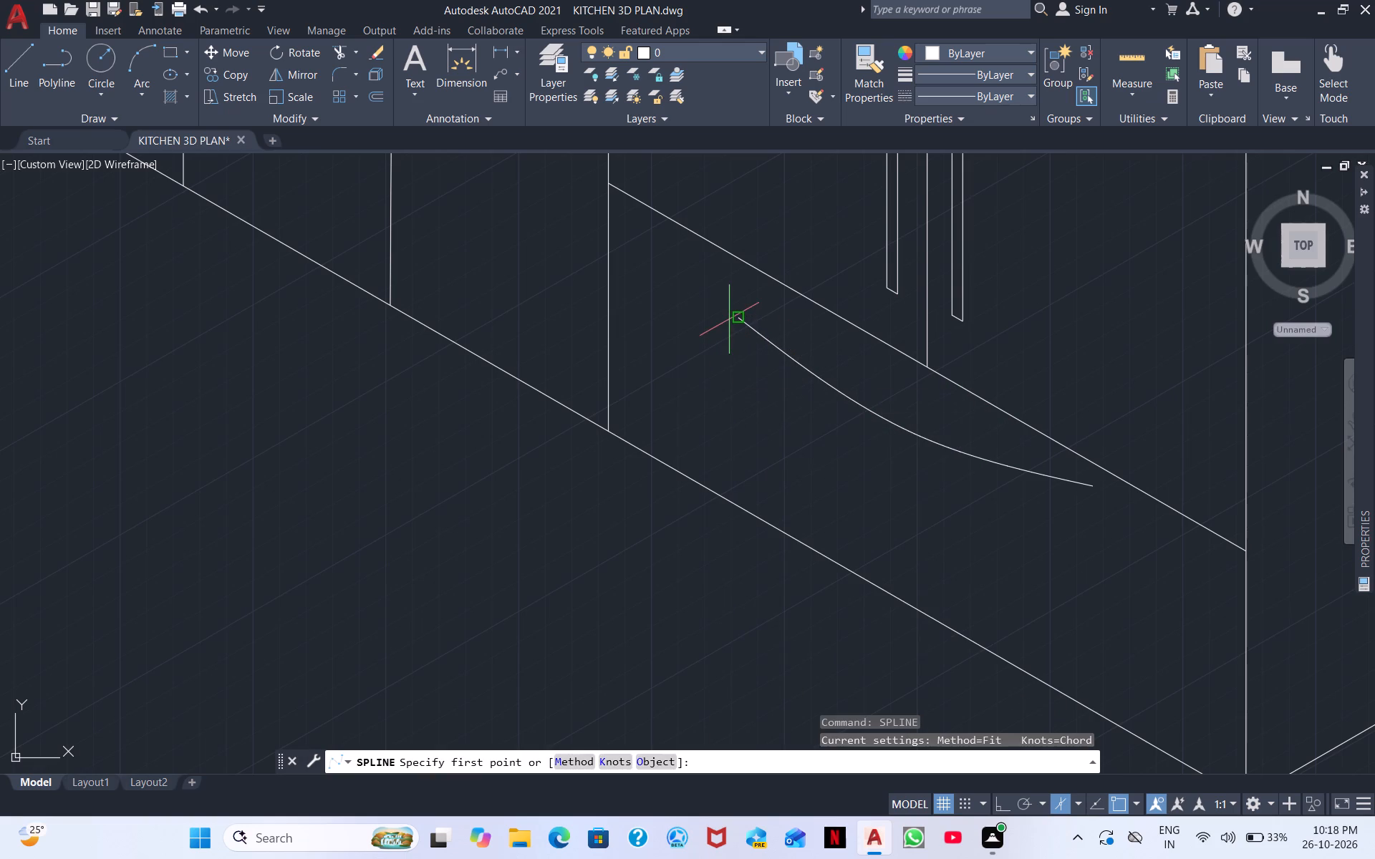
{"action": "left_click", "coordinate": [733, 322]}
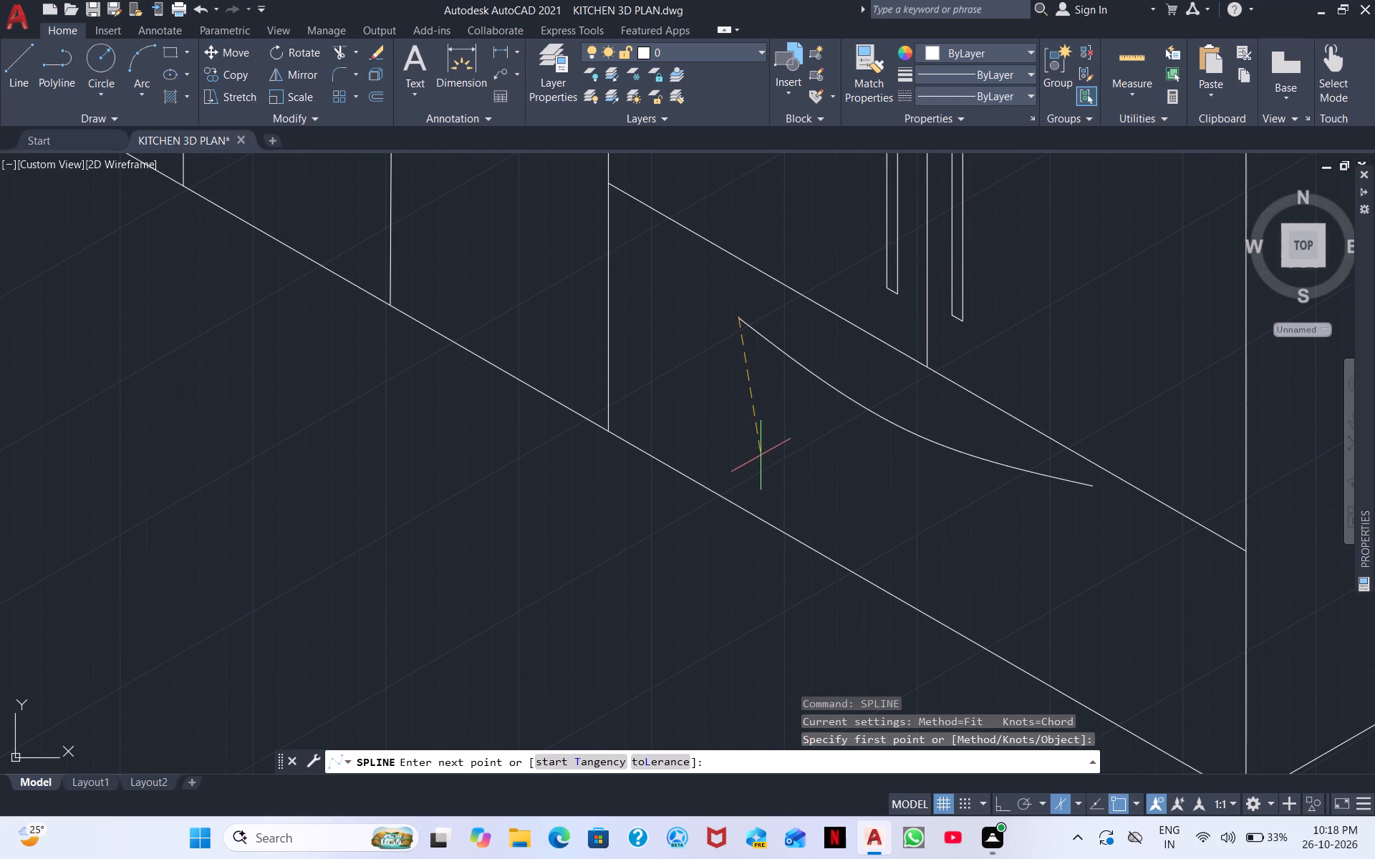
{"action": "left_click", "coordinate": [866, 449]}
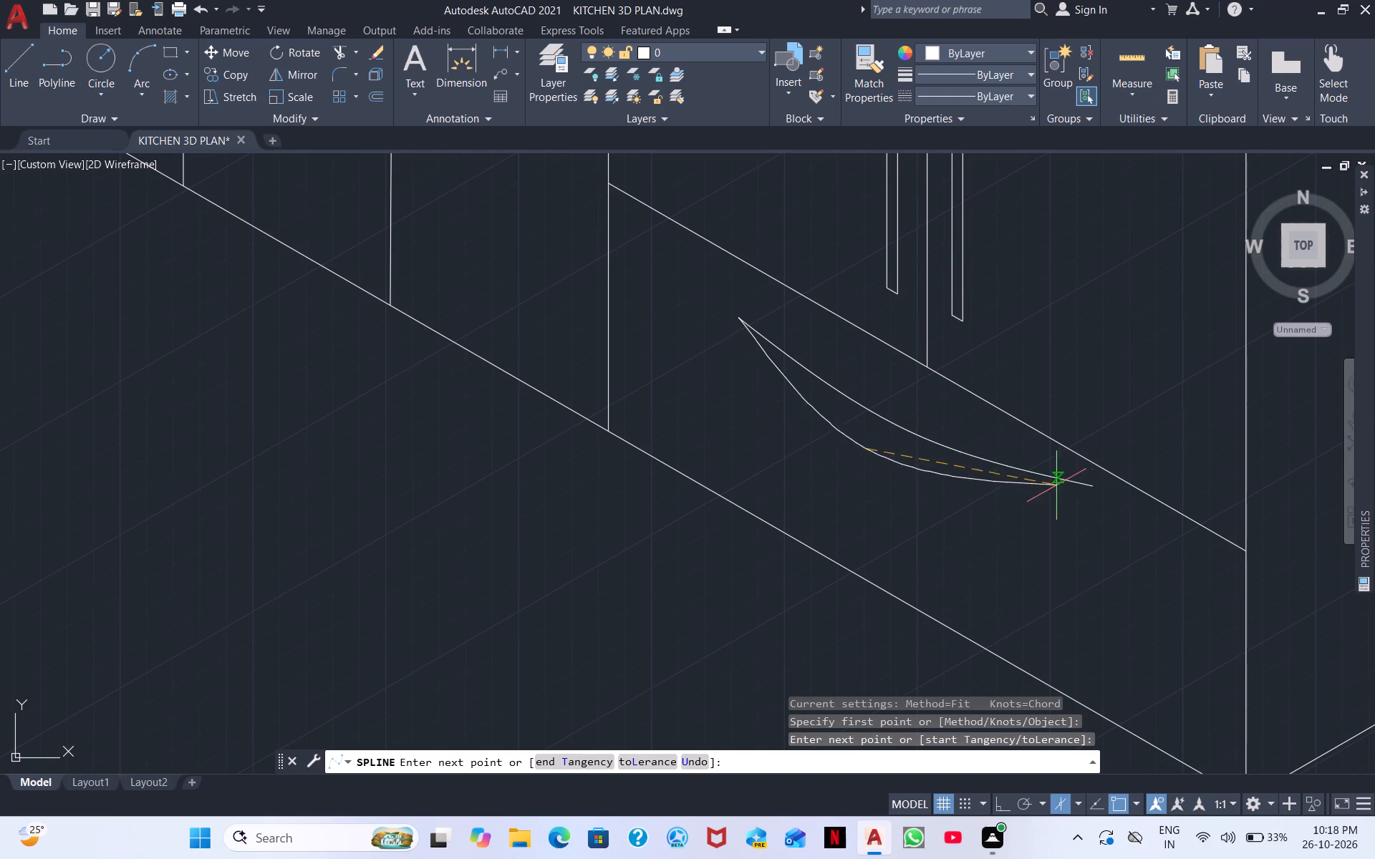
{"action": "left_click", "coordinate": [1089, 484]}
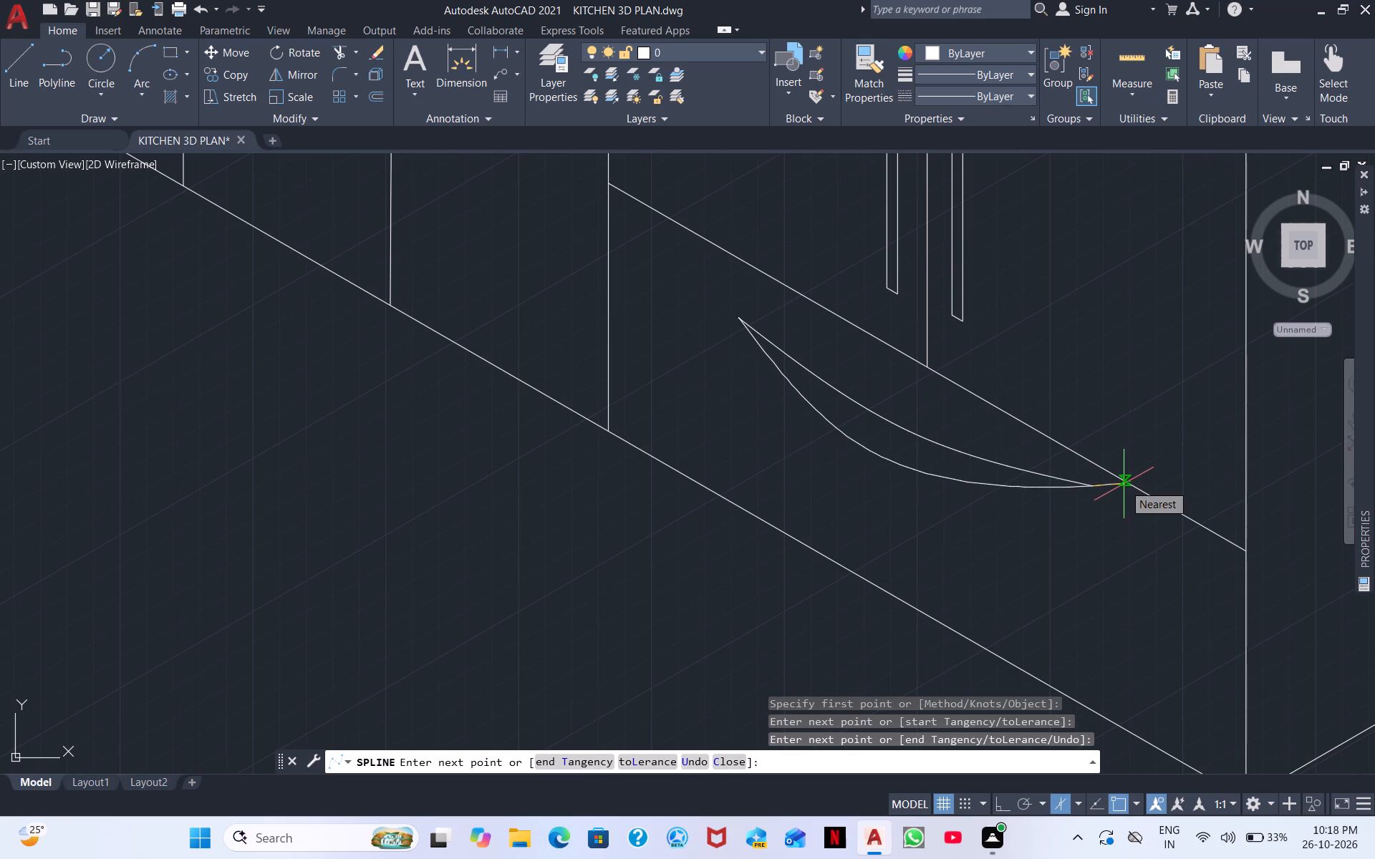
{"action": "key", "text": "Return"}
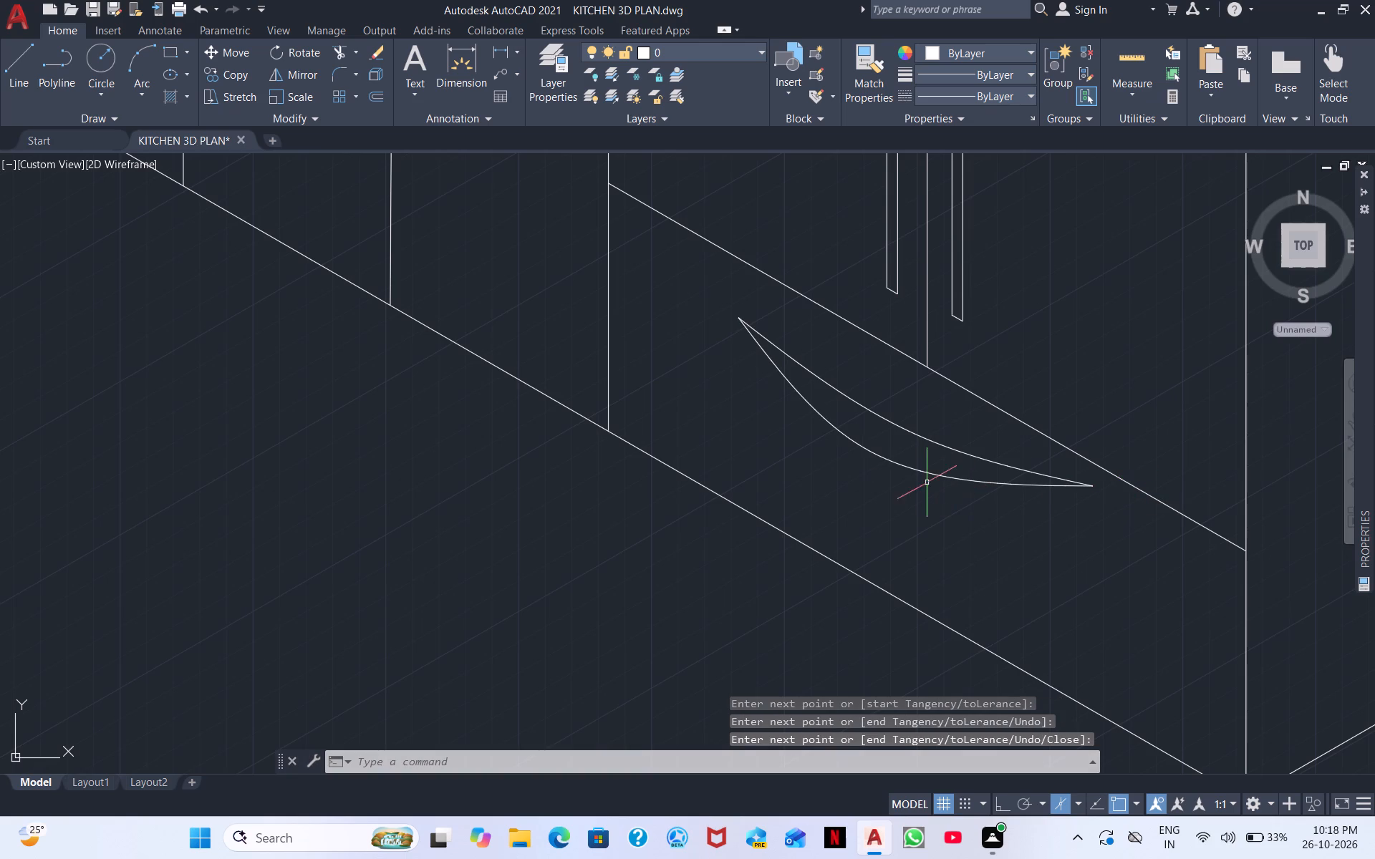
Stretch the lower spline's middle fit point toward the upper curve to make the crescent drawer handle slimmer.
{"action": "left_click", "coordinate": [869, 457]}
{"action": "left_click", "coordinate": [873, 446]}
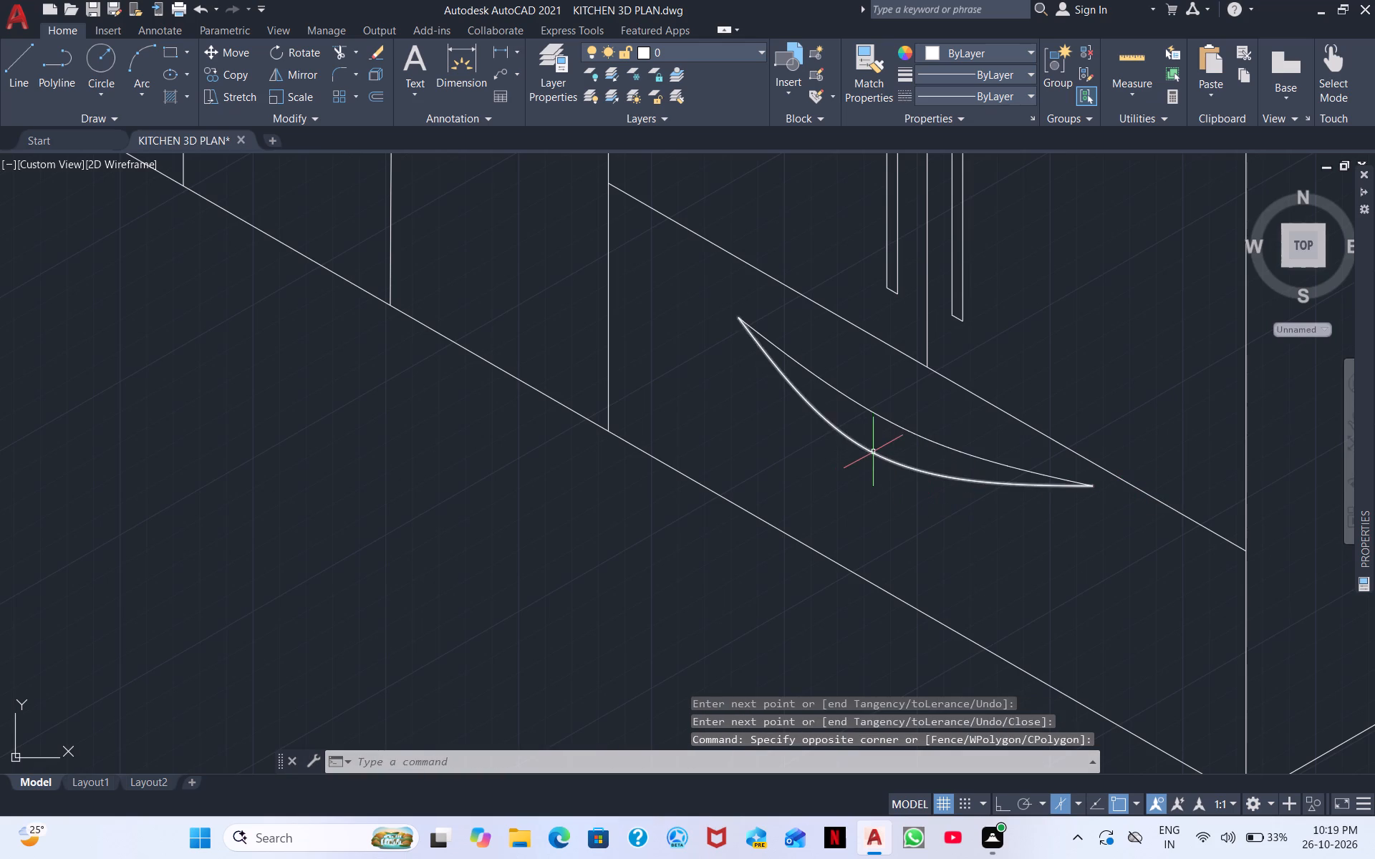
{"action": "left_click", "coordinate": [872, 455]}
{"action": "left_click_drag", "start_coordinate": [868, 452], "coordinate": [877, 444]}
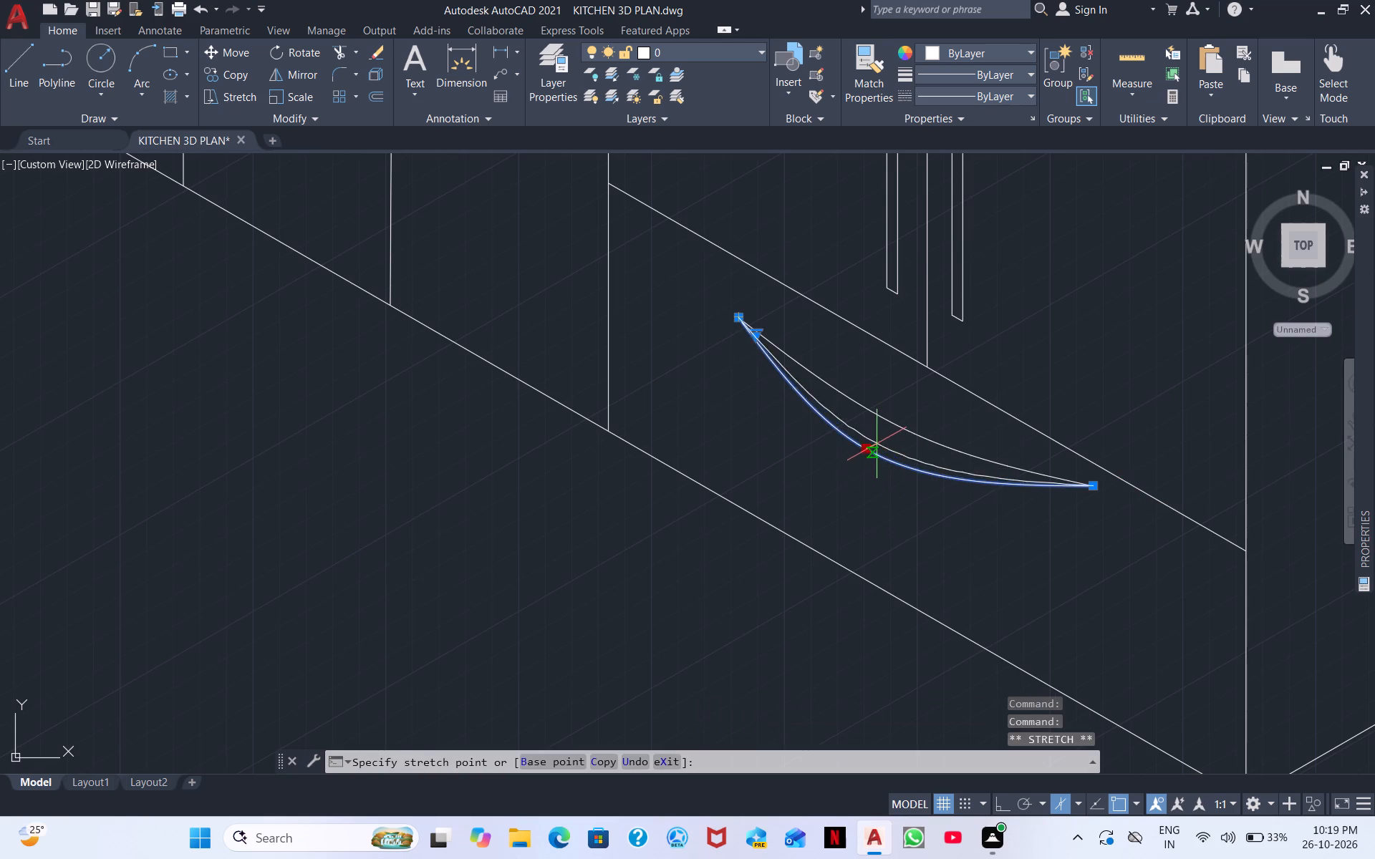
{"action": "left_click_drag", "start_coordinate": [877, 444], "coordinate": [882, 437]}
{"action": "triple_click", "coordinate": [882, 437]}
{"action": "left_click", "coordinate": [884, 436]}
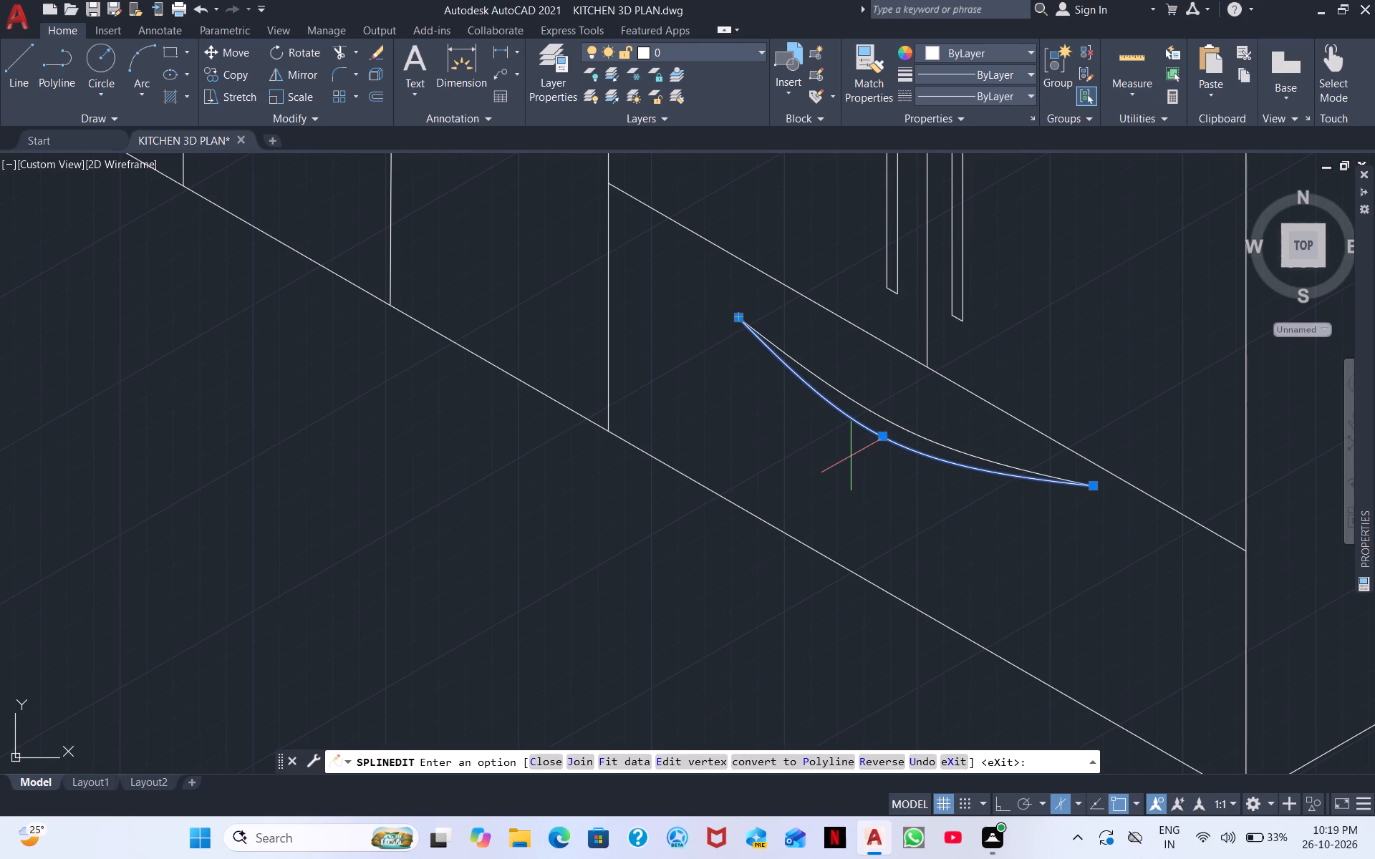
{"action": "key", "text": "Return"}
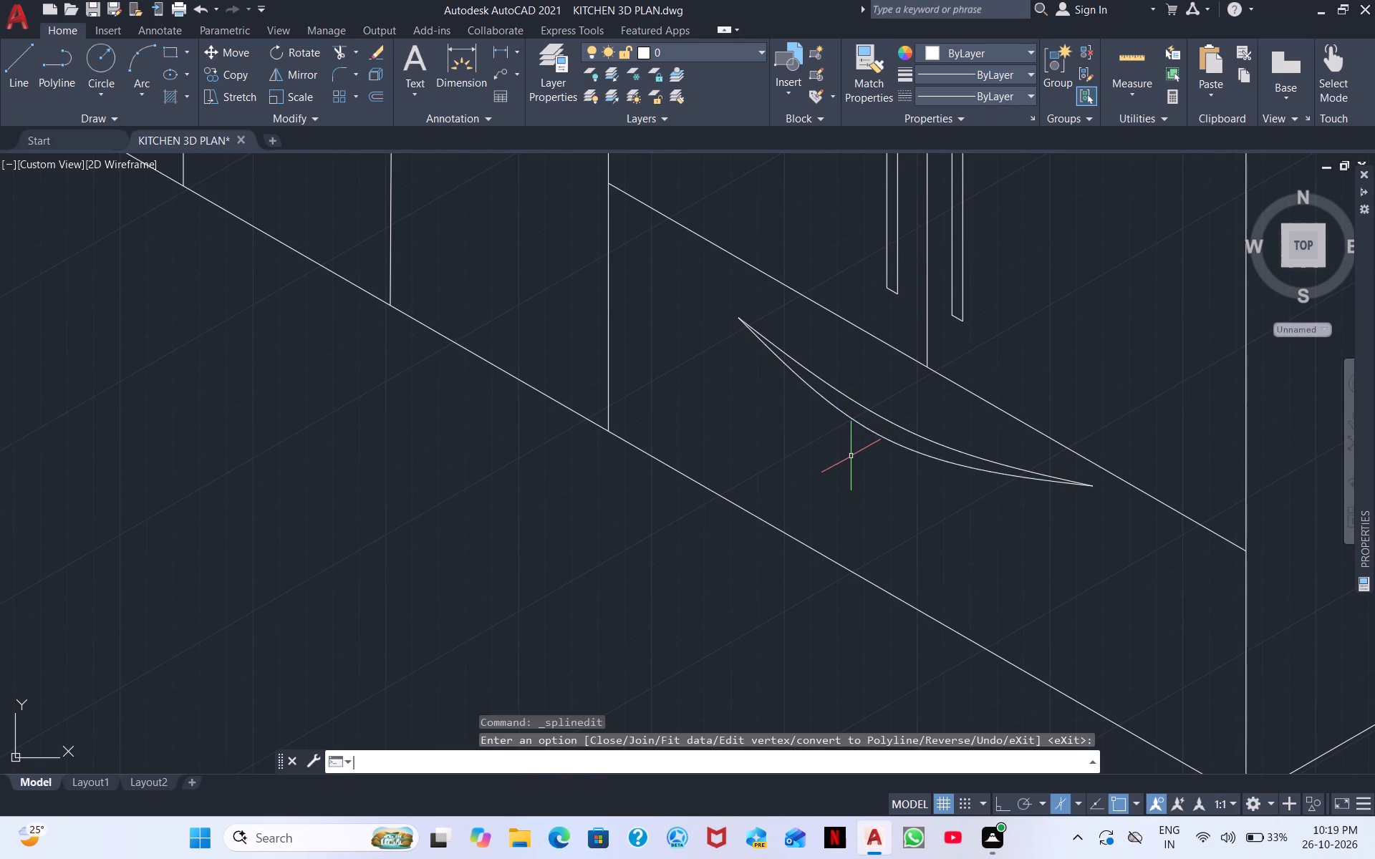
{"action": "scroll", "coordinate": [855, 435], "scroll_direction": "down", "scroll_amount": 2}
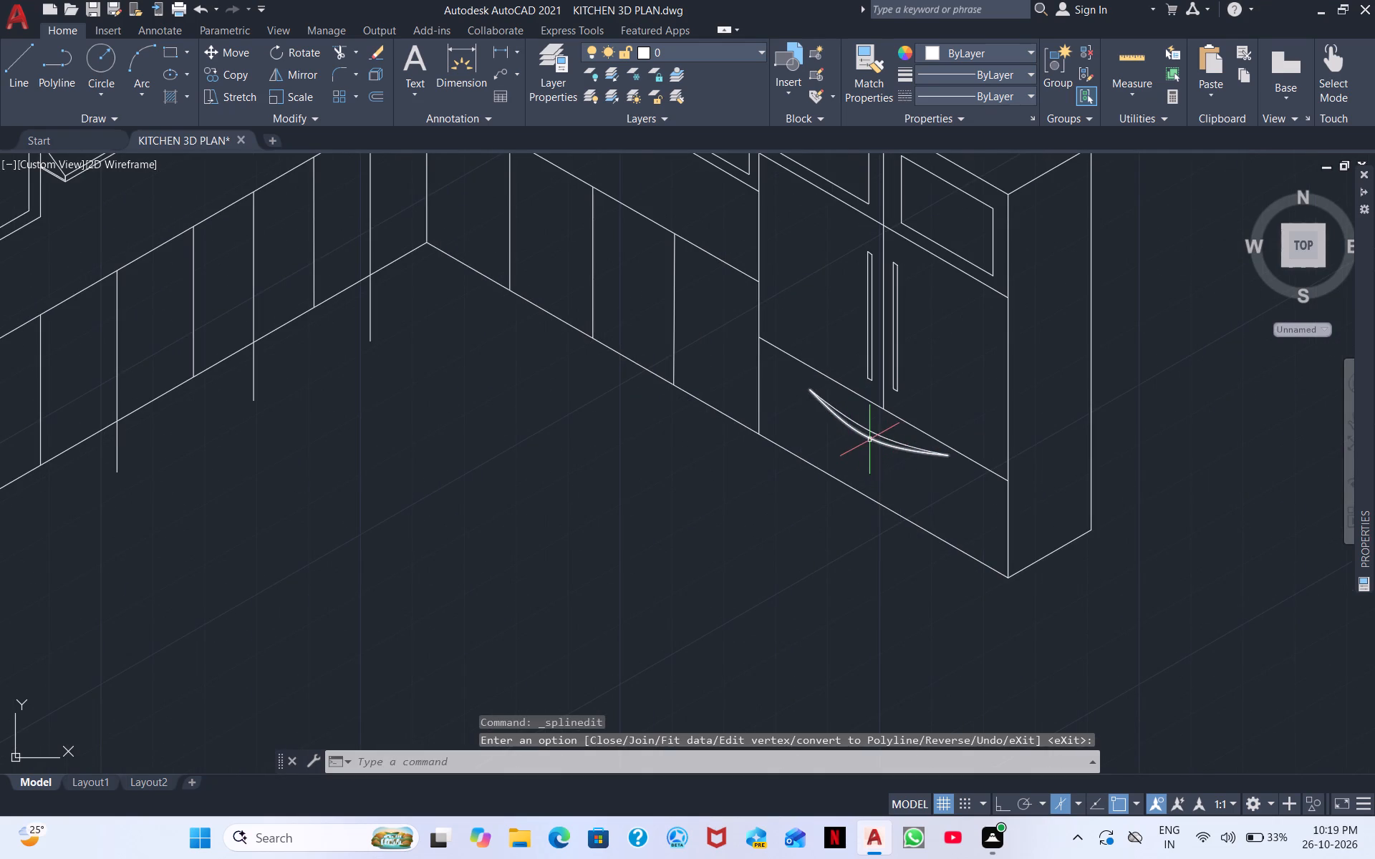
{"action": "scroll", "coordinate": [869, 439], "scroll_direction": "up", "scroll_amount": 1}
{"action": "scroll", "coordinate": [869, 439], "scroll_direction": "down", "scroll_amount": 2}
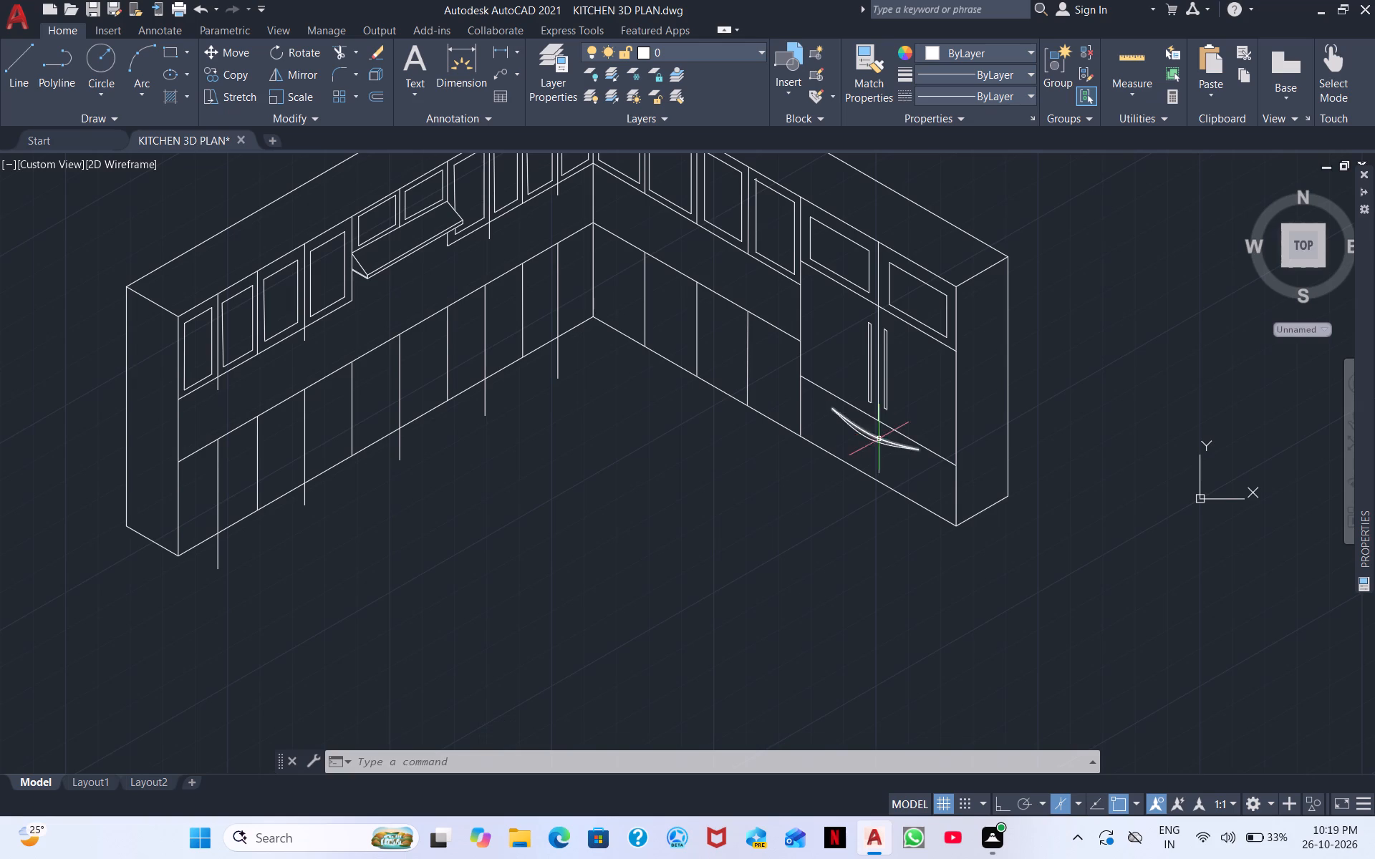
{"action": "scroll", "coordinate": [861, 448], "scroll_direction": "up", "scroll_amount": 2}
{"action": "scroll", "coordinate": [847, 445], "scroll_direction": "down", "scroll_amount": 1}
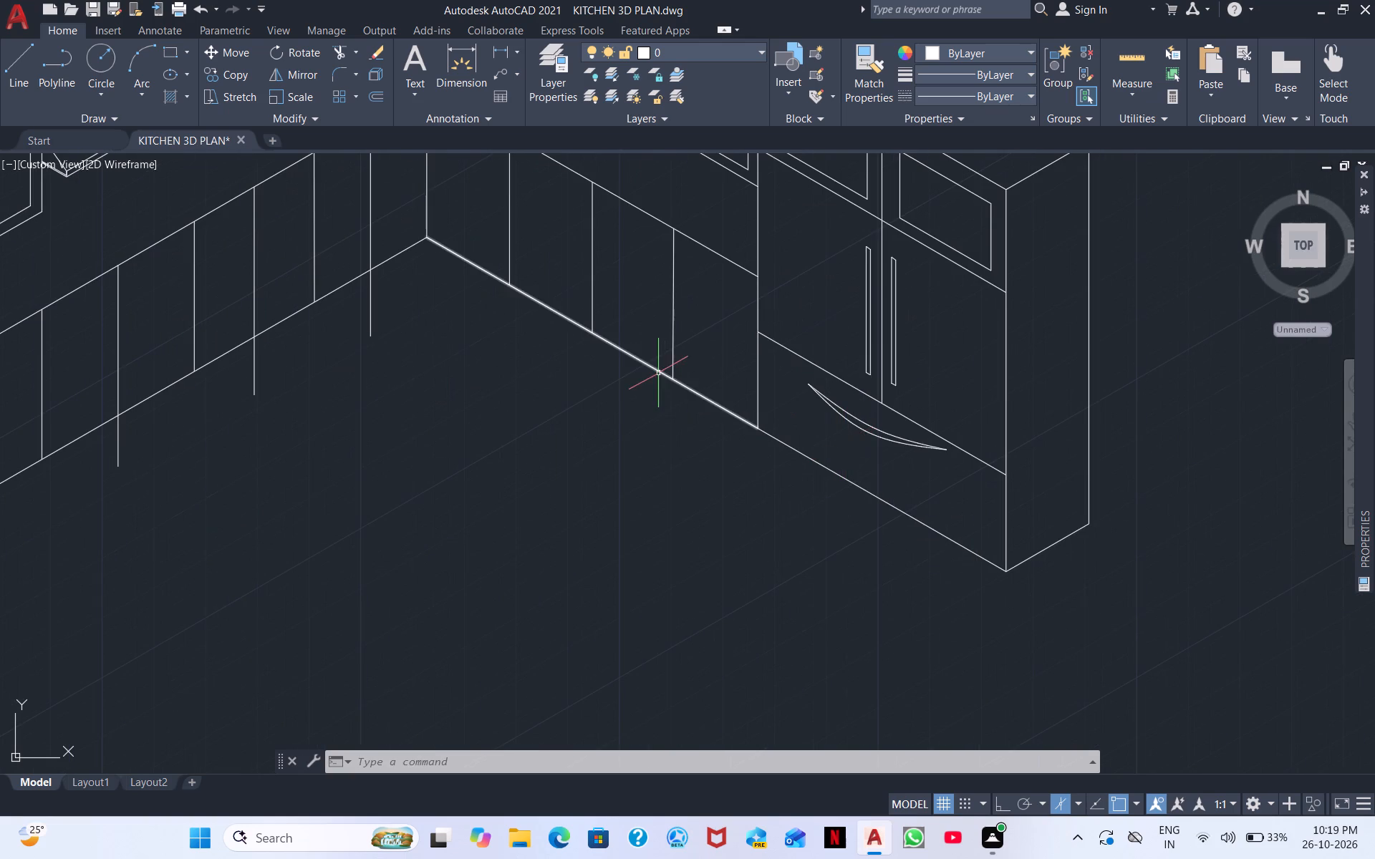
Draw an inset panel outline about 73 wide and 128 high on the base cabinet door beside the tall unit, with Ortho on and Isoplane Left.
{"action": "middle_click_drag", "start_coordinate": [670, 420], "coordinate": [682, 440]}
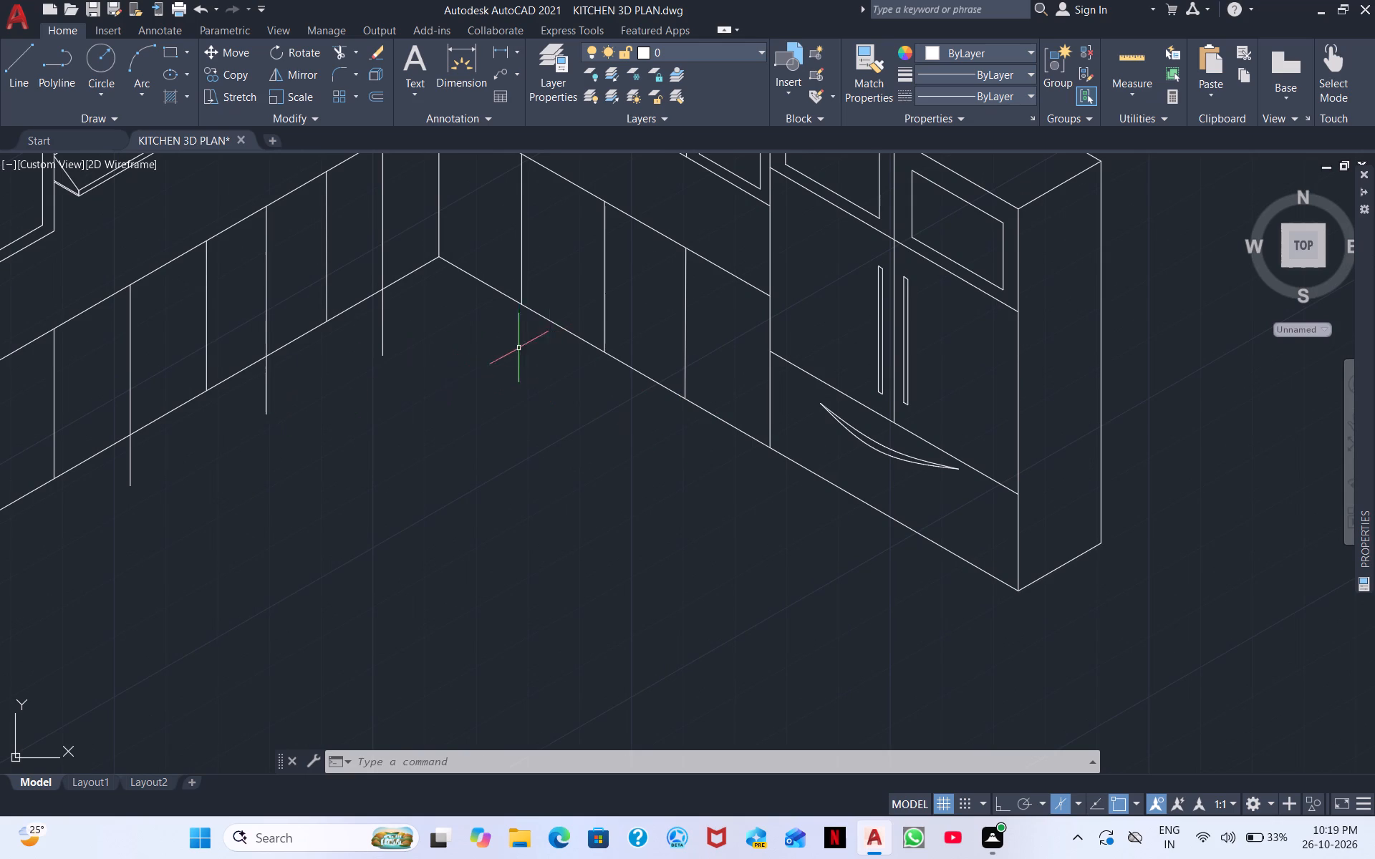
{"action": "middle_click_drag", "start_coordinate": [519, 354], "coordinate": [595, 485]}
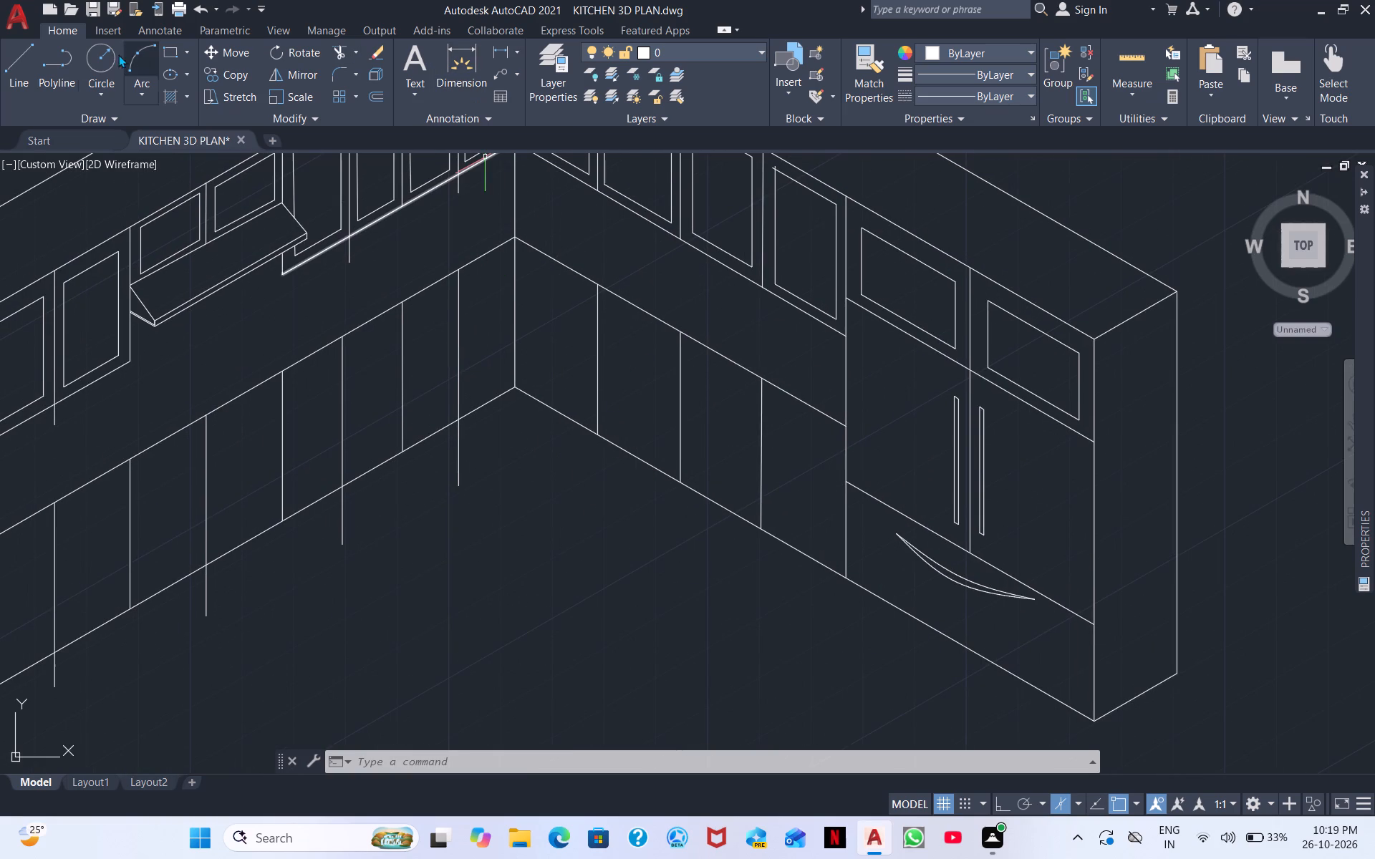
{"action": "left_click", "coordinate": [11, 59]}
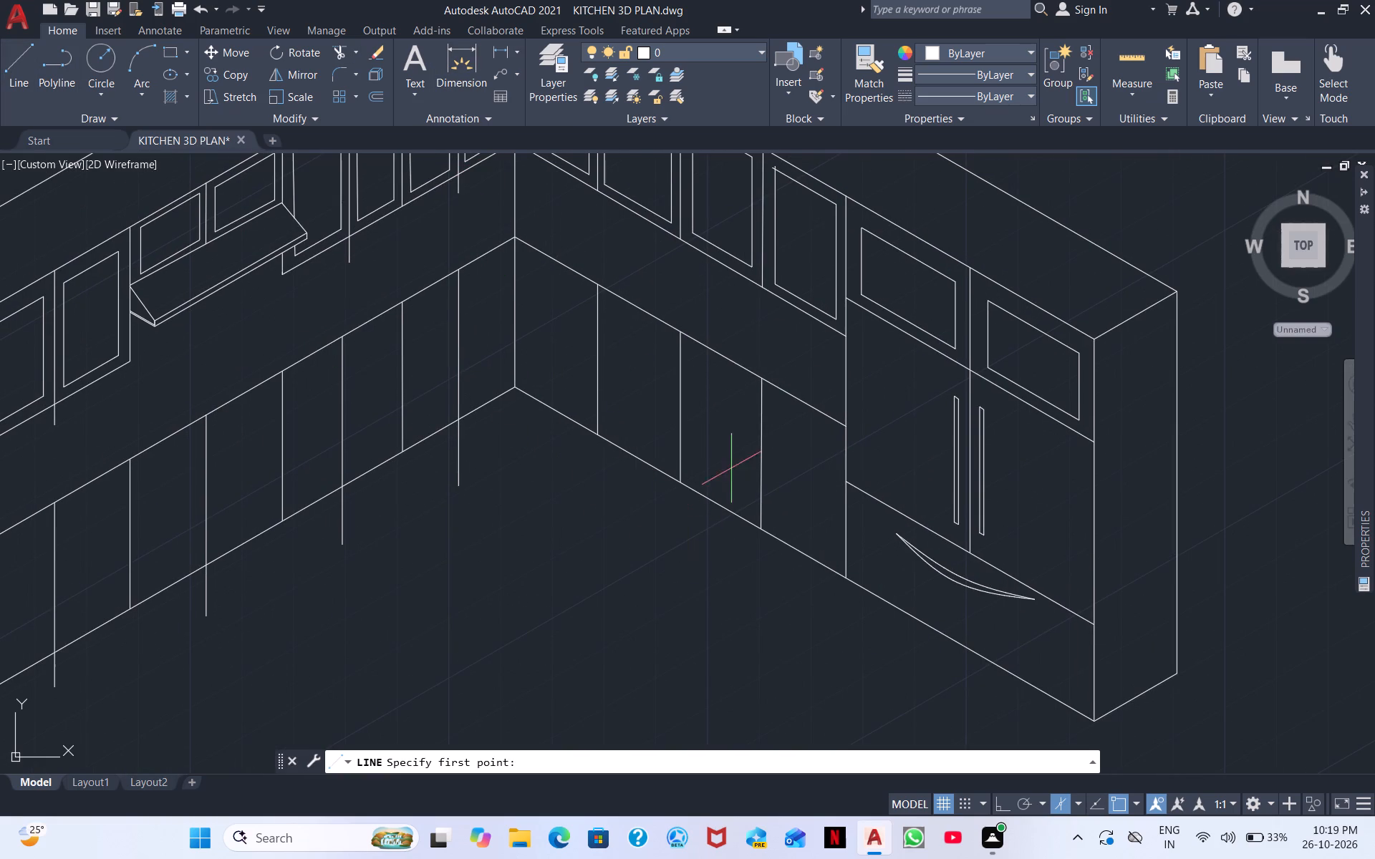
{"action": "scroll", "coordinate": [775, 459], "scroll_direction": "up", "scroll_amount": 2}
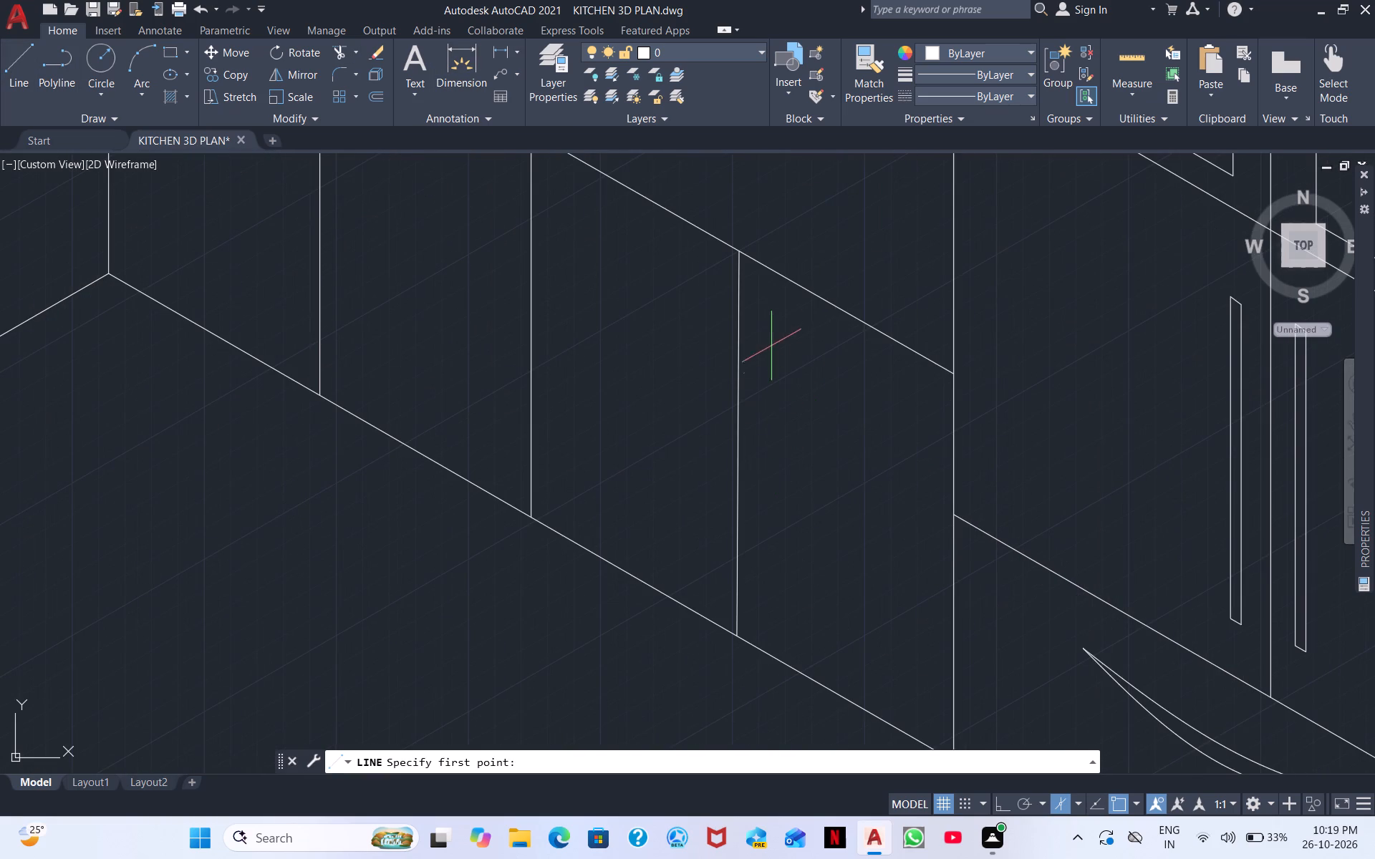
{"action": "left_click", "coordinate": [768, 318]}
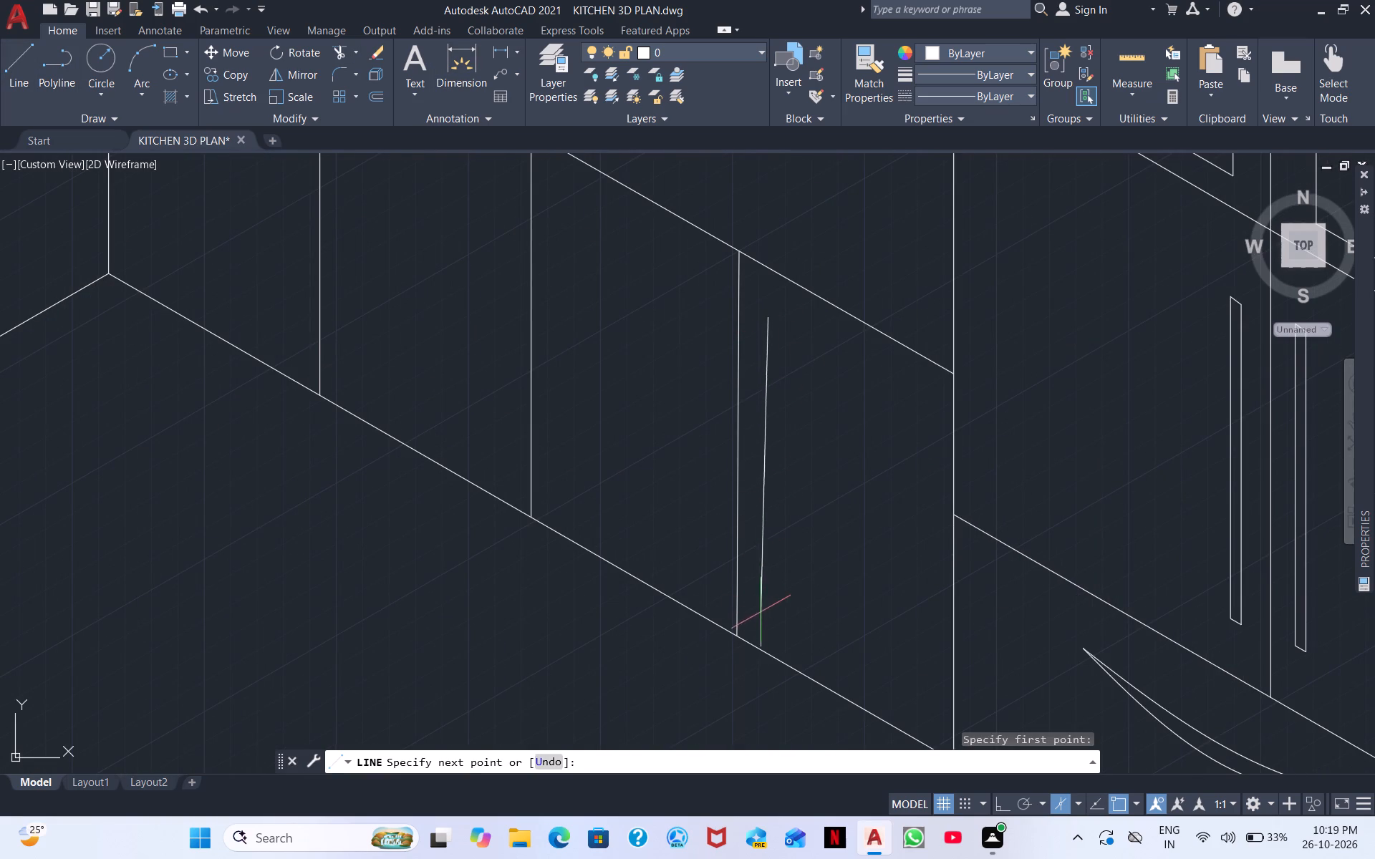
{"action": "double_click", "coordinate": [995, 803]}
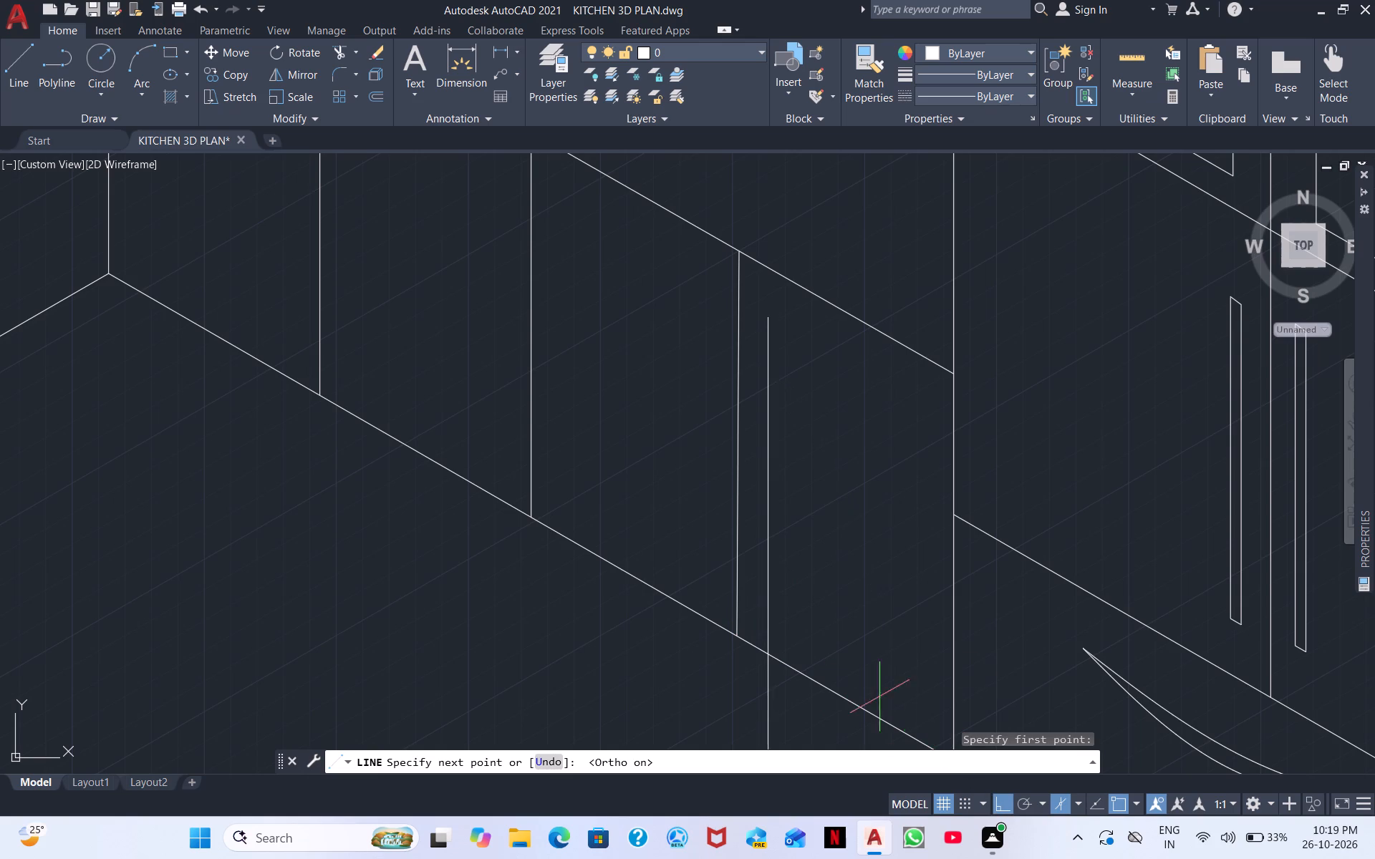
{"action": "left_click", "coordinate": [767, 618]}
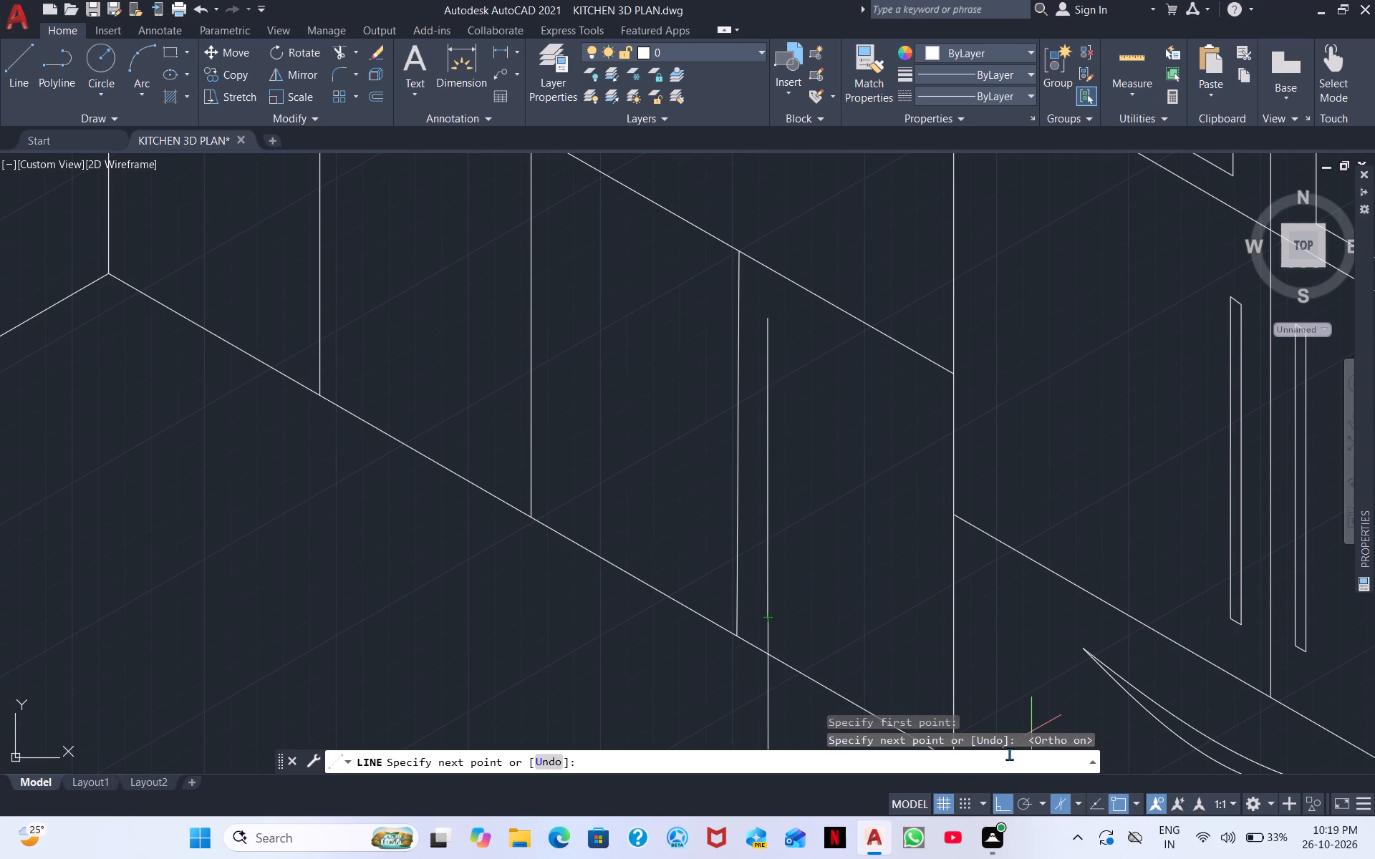
{"action": "key", "text": "F5"}
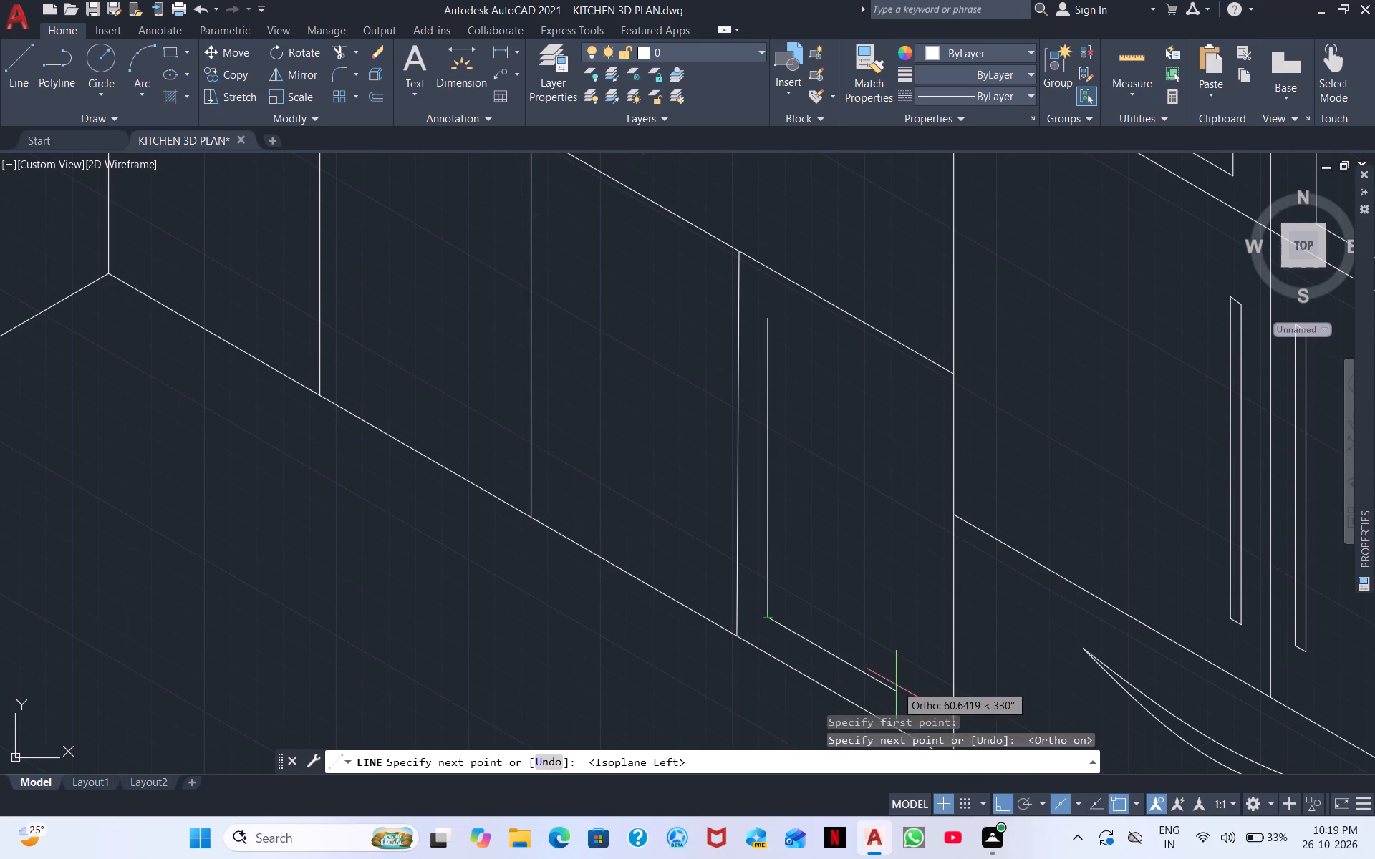
{"action": "middle_click_drag", "start_coordinate": [901, 633], "coordinate": [888, 581]}
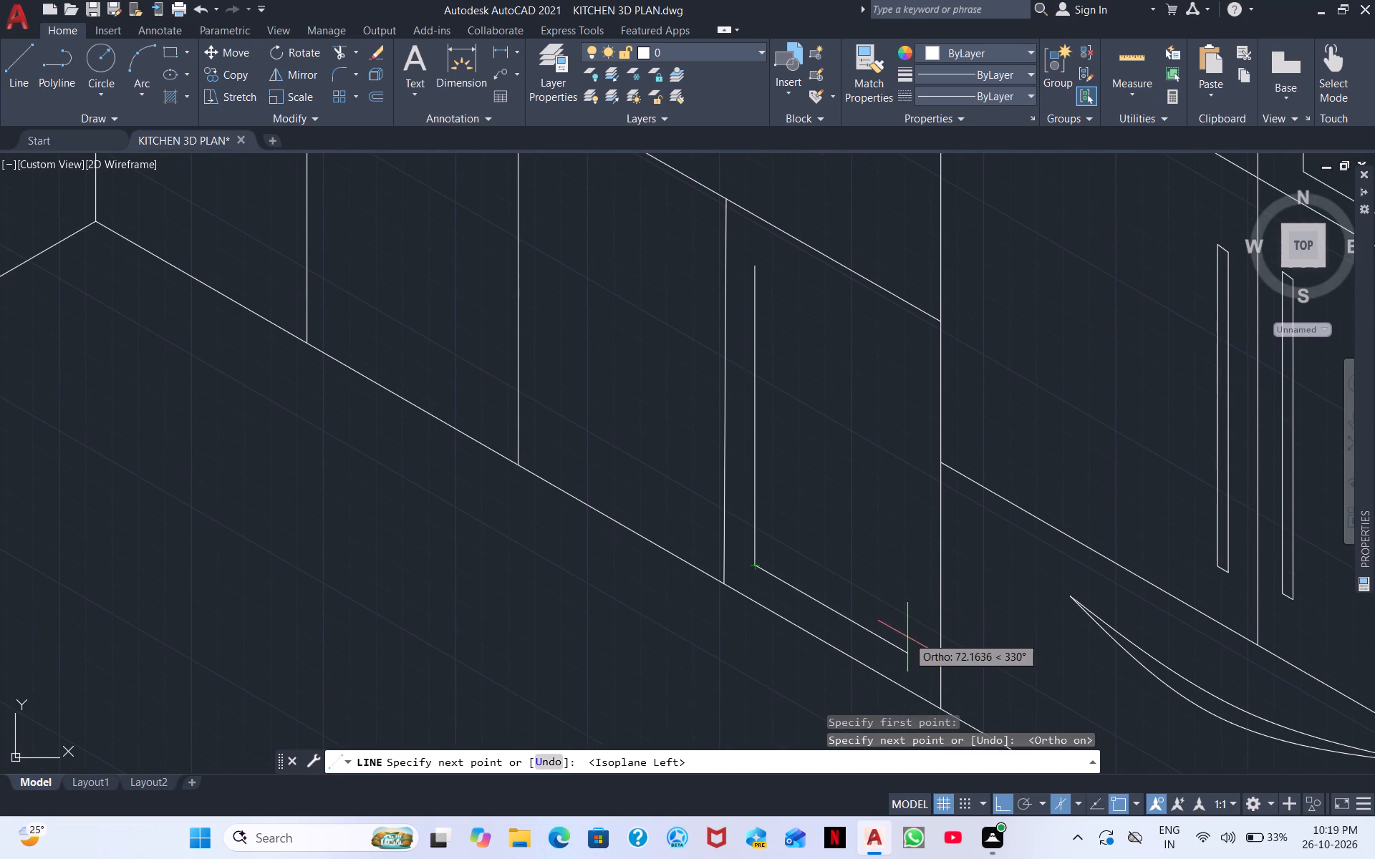
{"action": "left_click", "coordinate": [910, 653]}
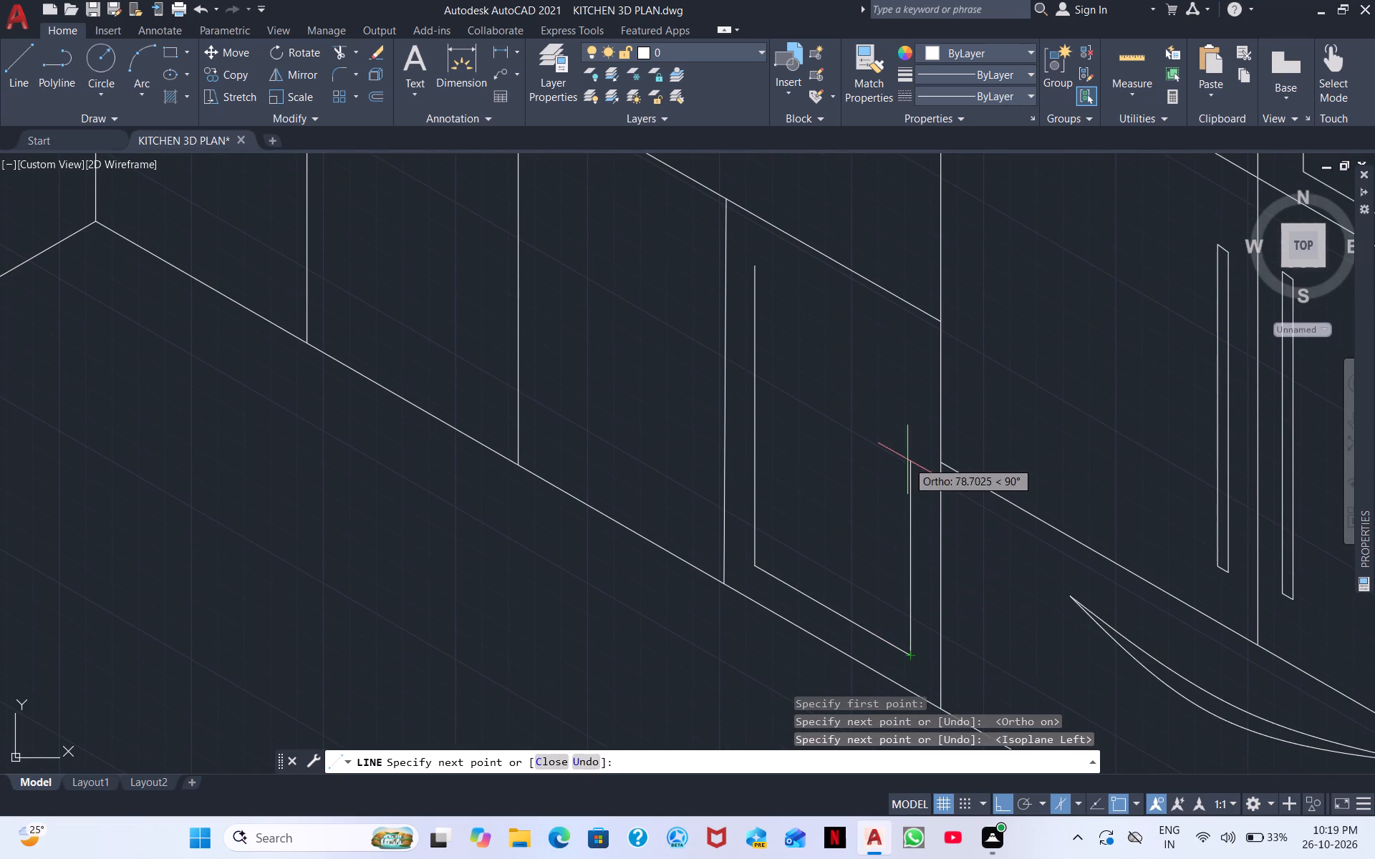
{"action": "left_click", "coordinate": [904, 341]}
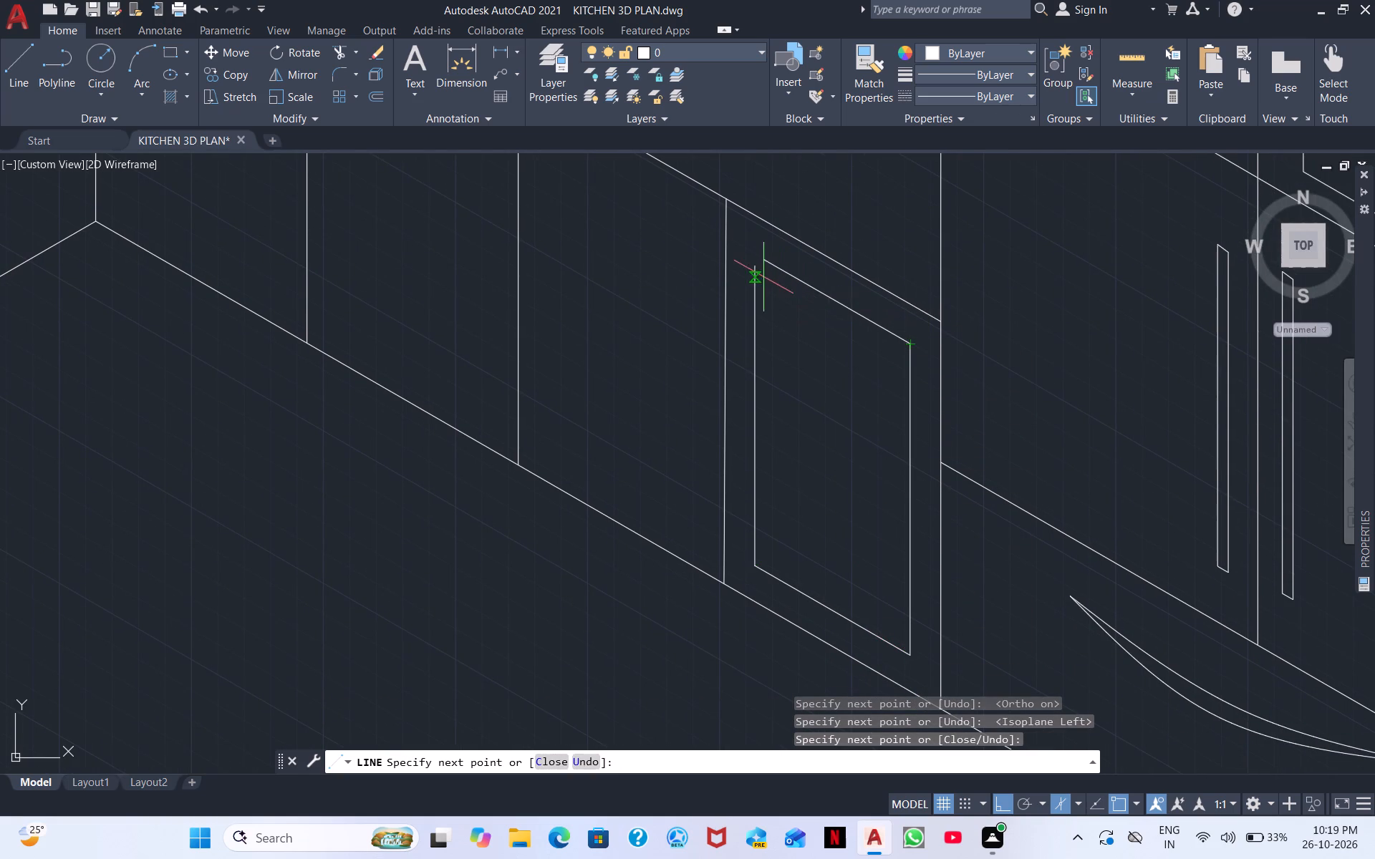
{"action": "left_click", "coordinate": [754, 273]}
{"action": "right_click", "coordinate": [819, 407]}
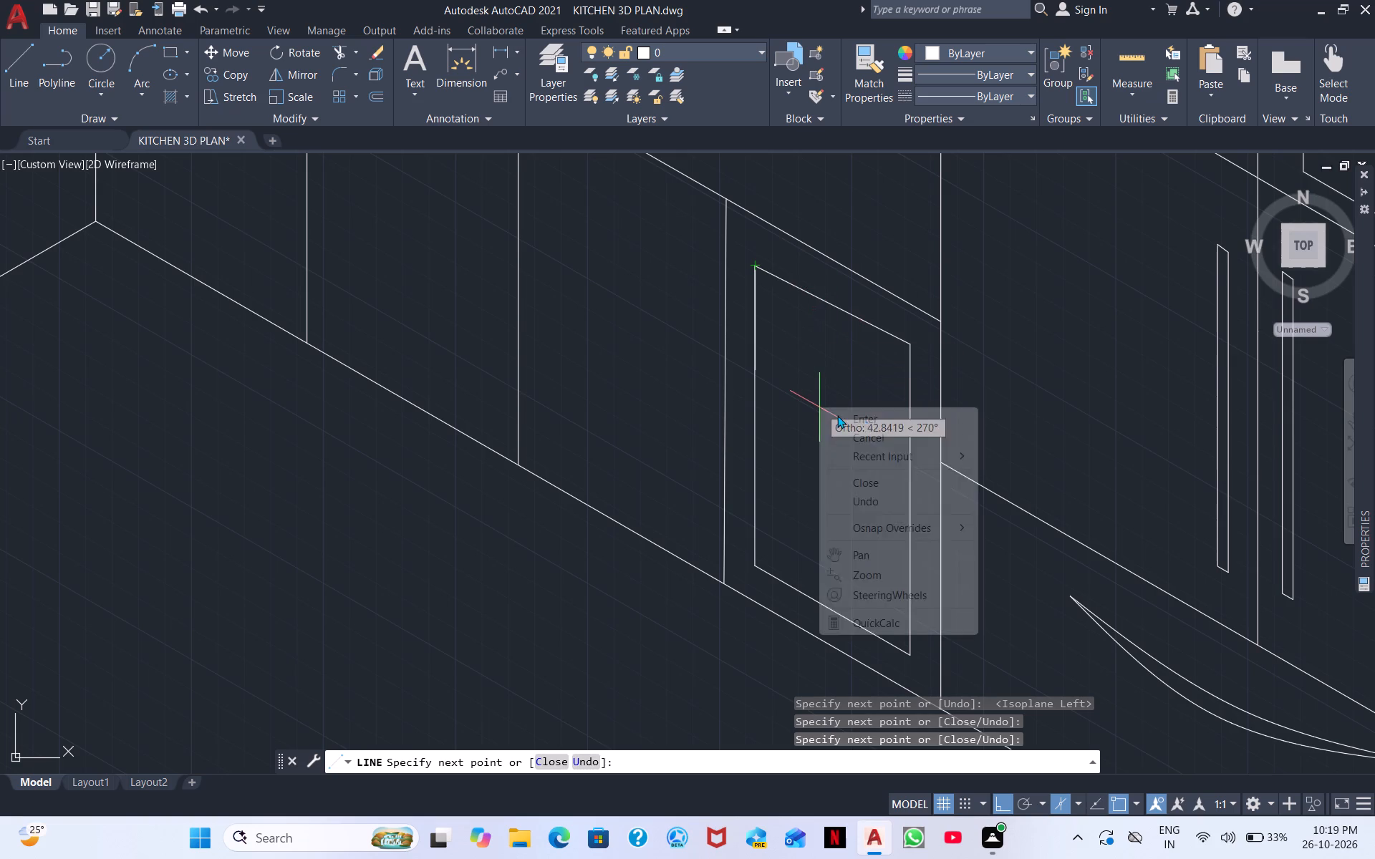
{"action": "left_click", "coordinate": [888, 420]}
Draw an inset panel outline about 70 wide and 120 high on the next base cabinet door toward the corner.
{"action": "middle_click_drag", "start_coordinate": [841, 401], "coordinate": [1124, 517]}
{"action": "right_click", "coordinate": [854, 465]}
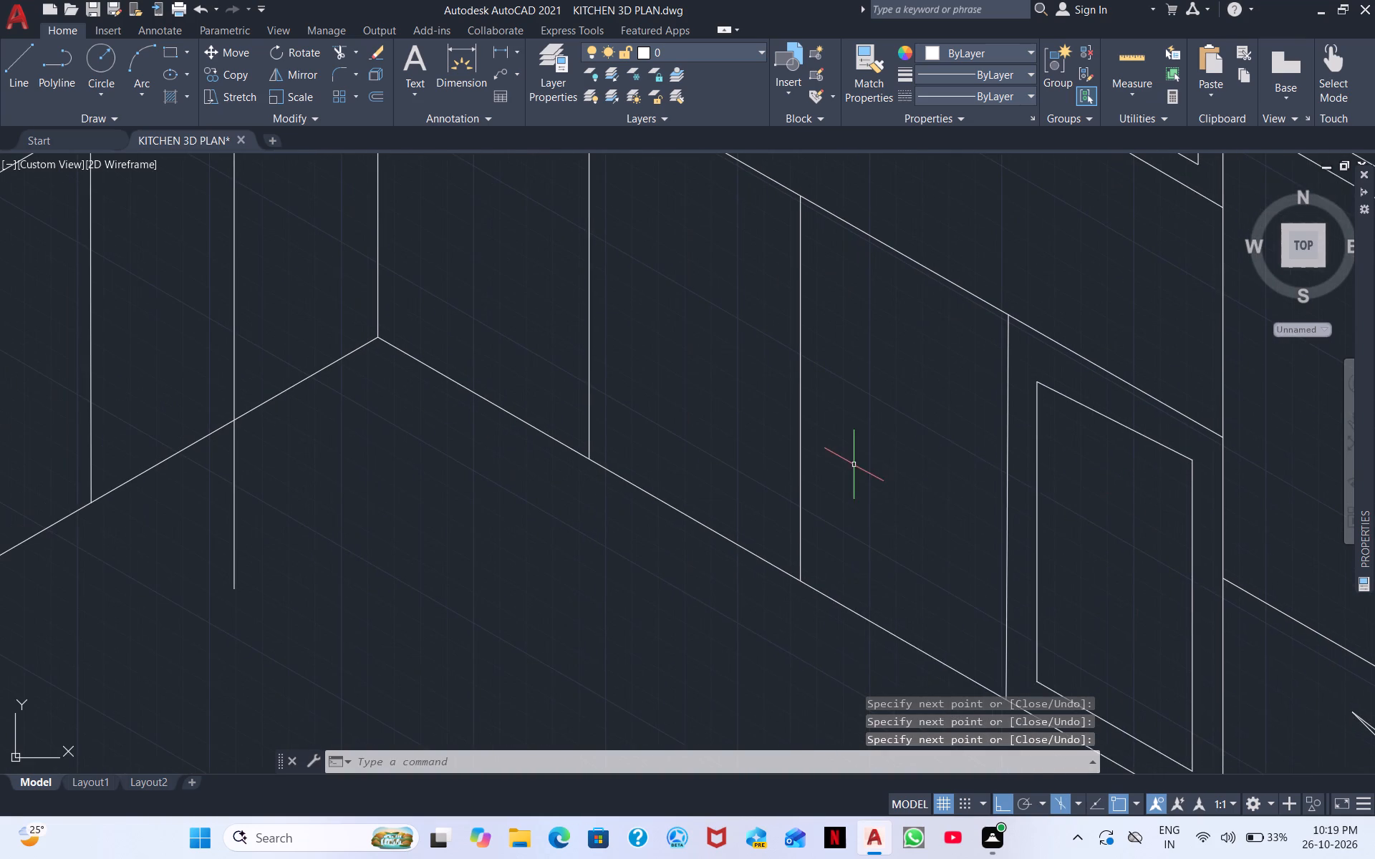
{"action": "left_click", "coordinate": [953, 472]}
{"action": "left_click", "coordinate": [836, 268]}
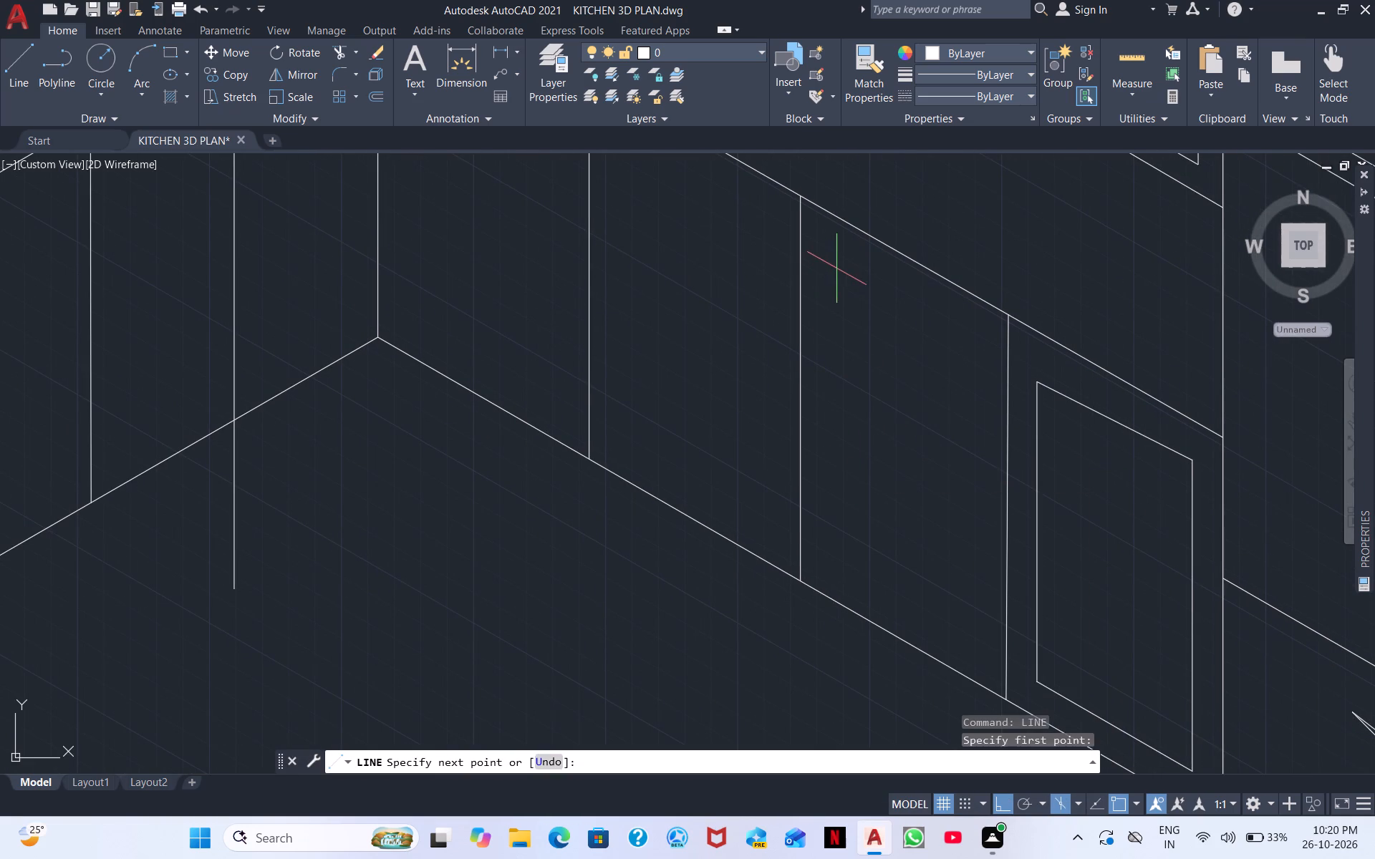
{"action": "left_click", "coordinate": [837, 563]}
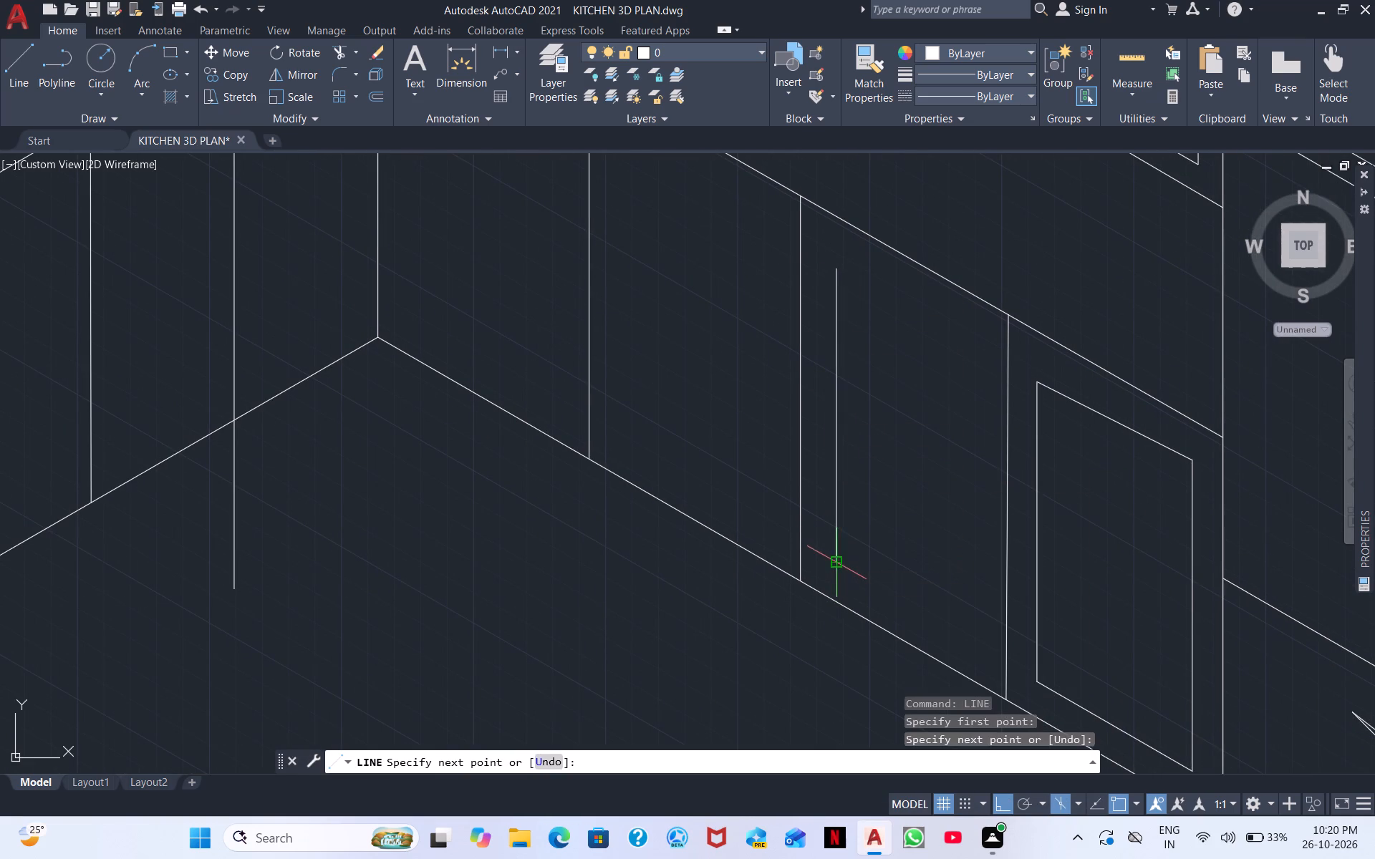
{"action": "left_click", "coordinate": [985, 655]}
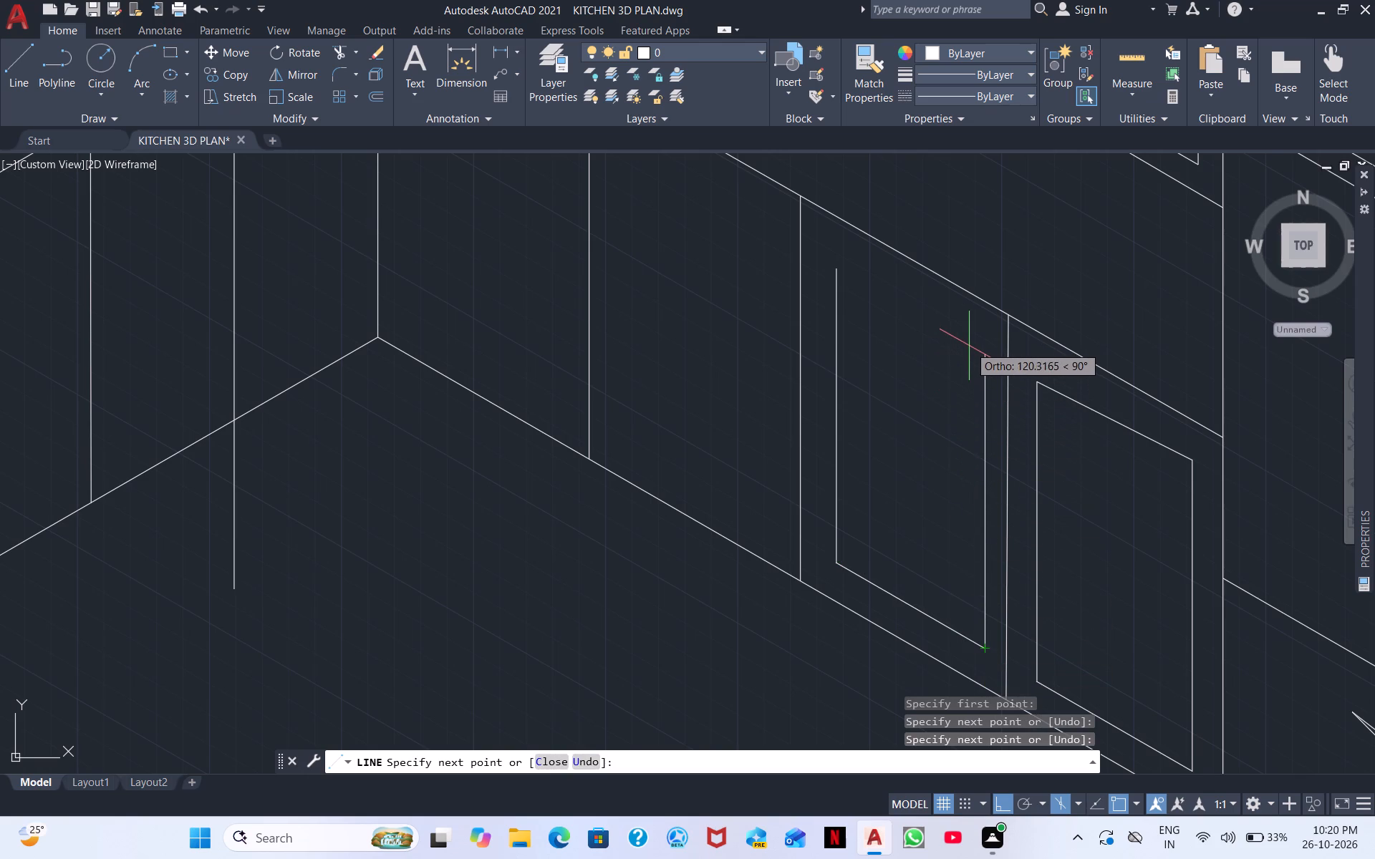
{"action": "left_click", "coordinate": [969, 346]}
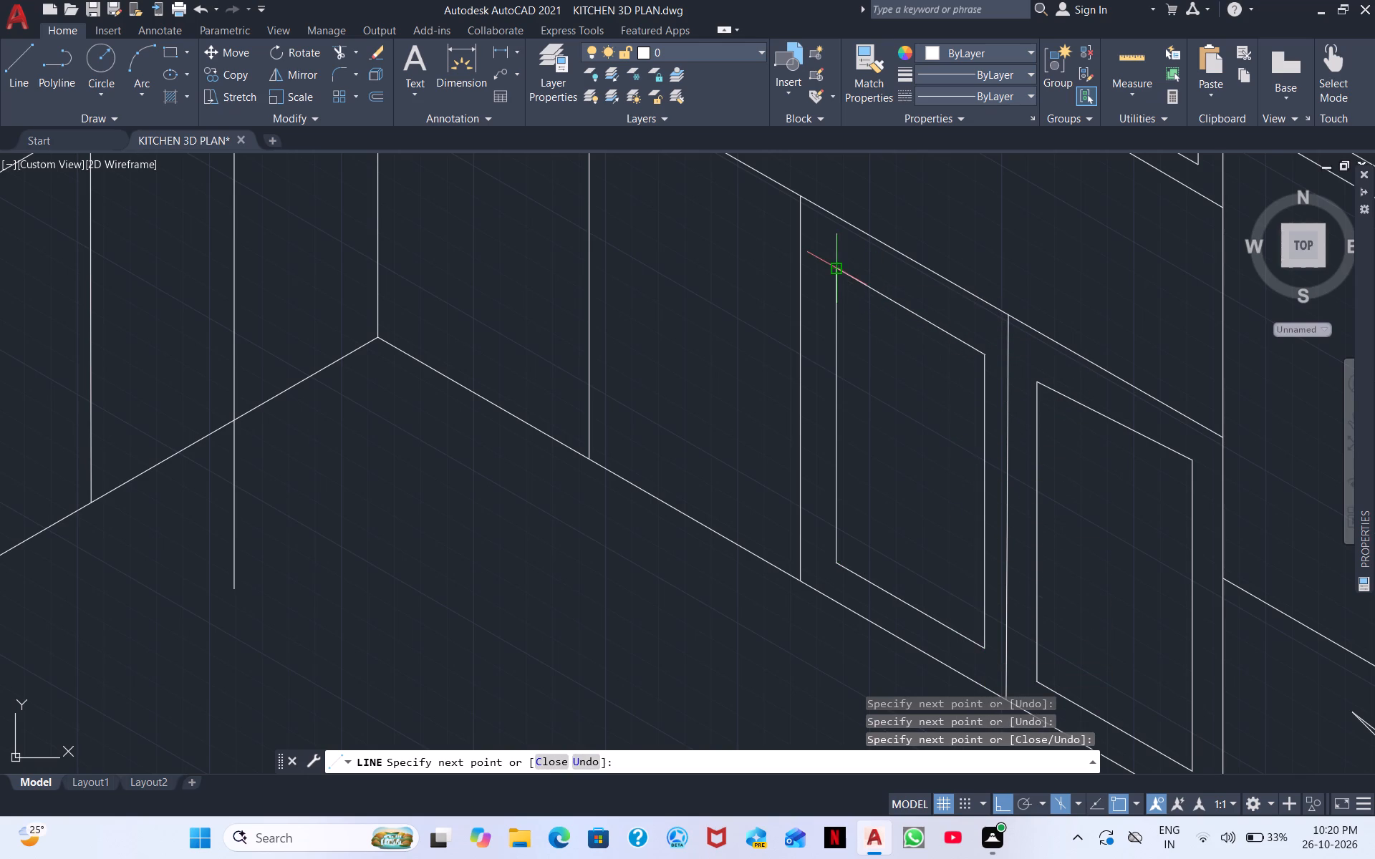
{"action": "left_click", "coordinate": [836, 271]}
{"action": "middle_click_drag", "start_coordinate": [902, 422], "coordinate": [1186, 485]}
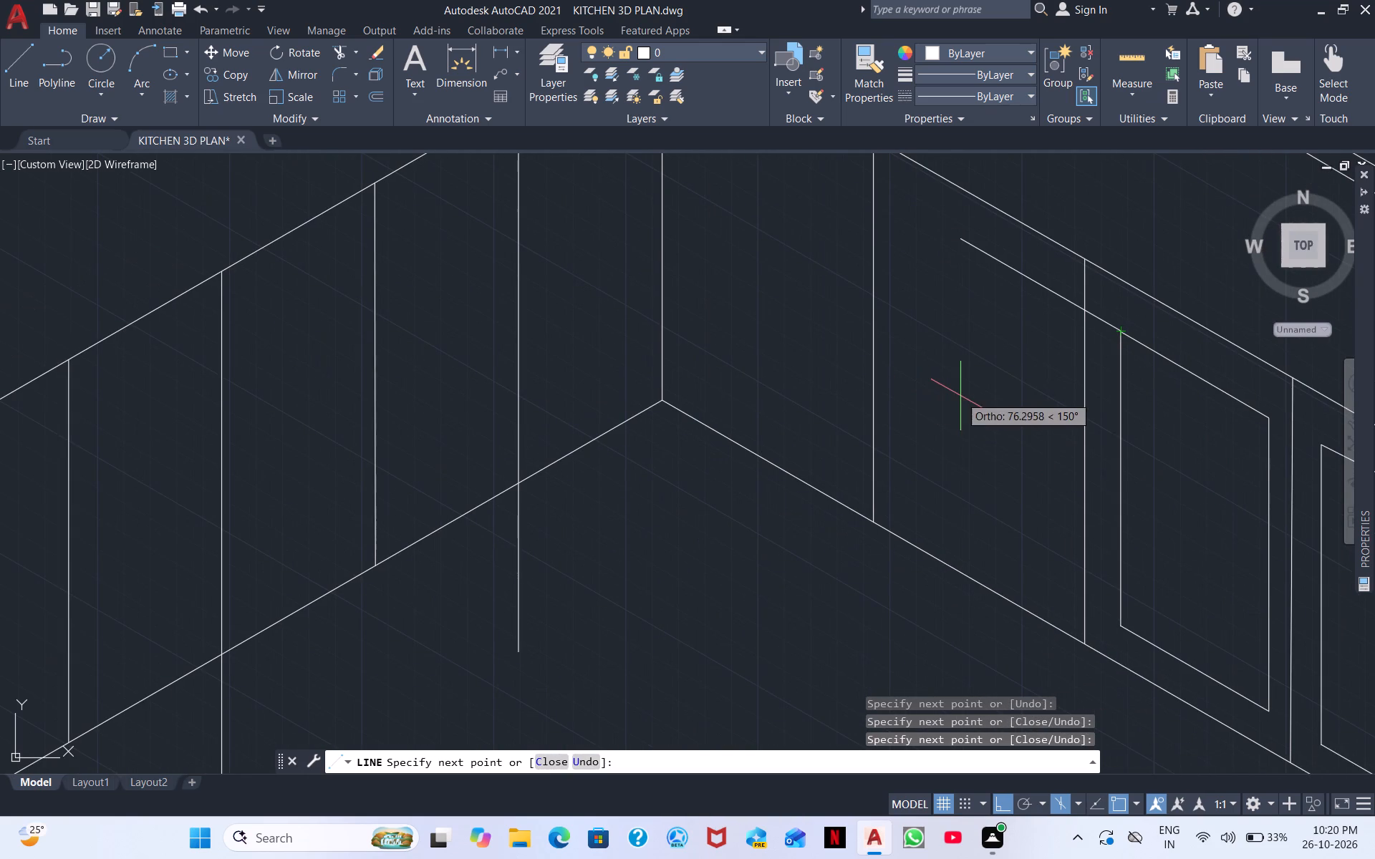
Draw an inset panel outline about 122 high on the second base cabinet door from the wall corner.
{"action": "right_click", "coordinate": [960, 396]}
{"action": "left_click", "coordinate": [1019, 408]}
{"action": "right_click", "coordinate": [964, 359]}
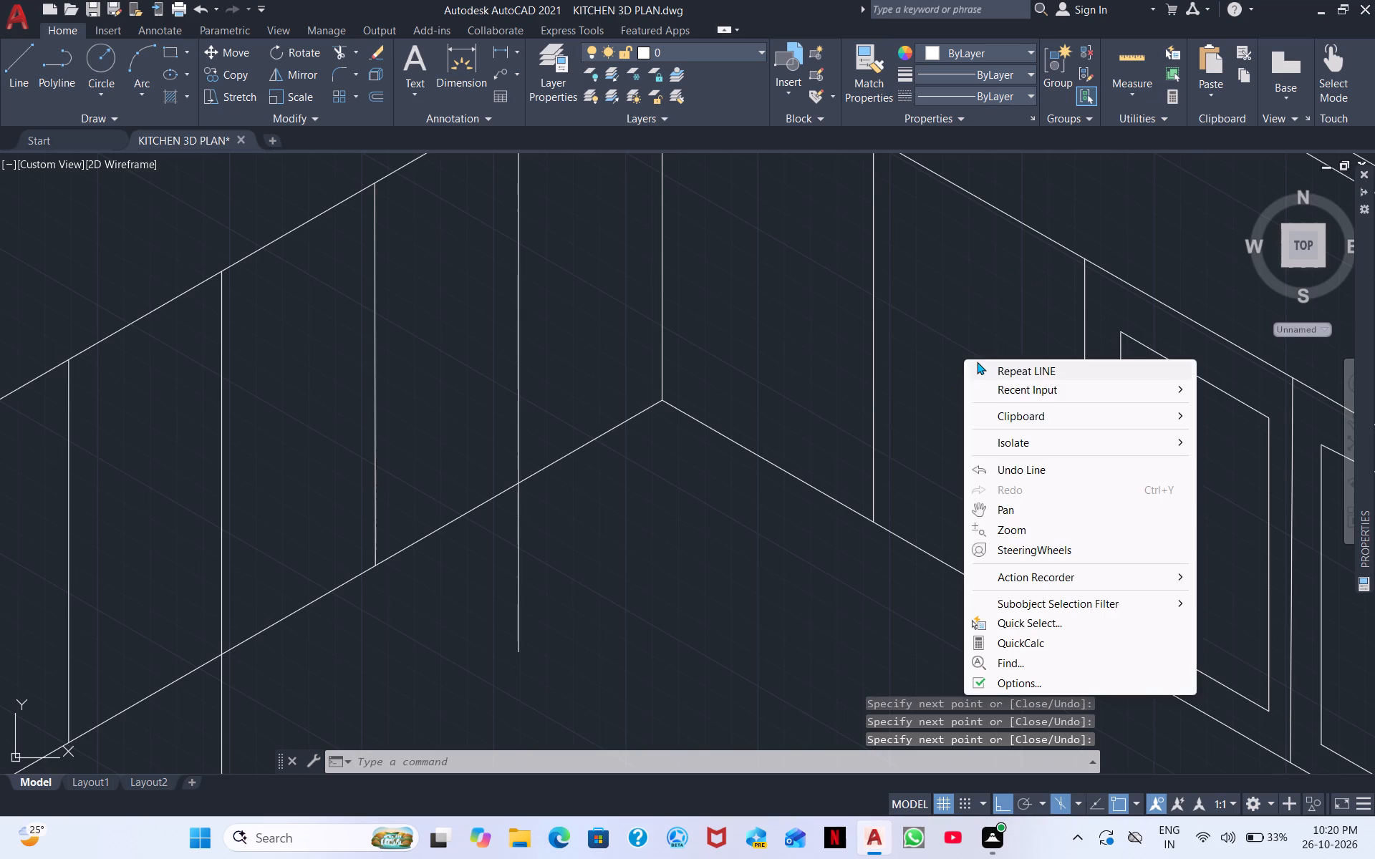
{"action": "left_click", "coordinate": [1012, 372]}
{"action": "left_click_drag", "start_coordinate": [910, 212], "coordinate": [910, 241]}
{"action": "left_click", "coordinate": [910, 505]}
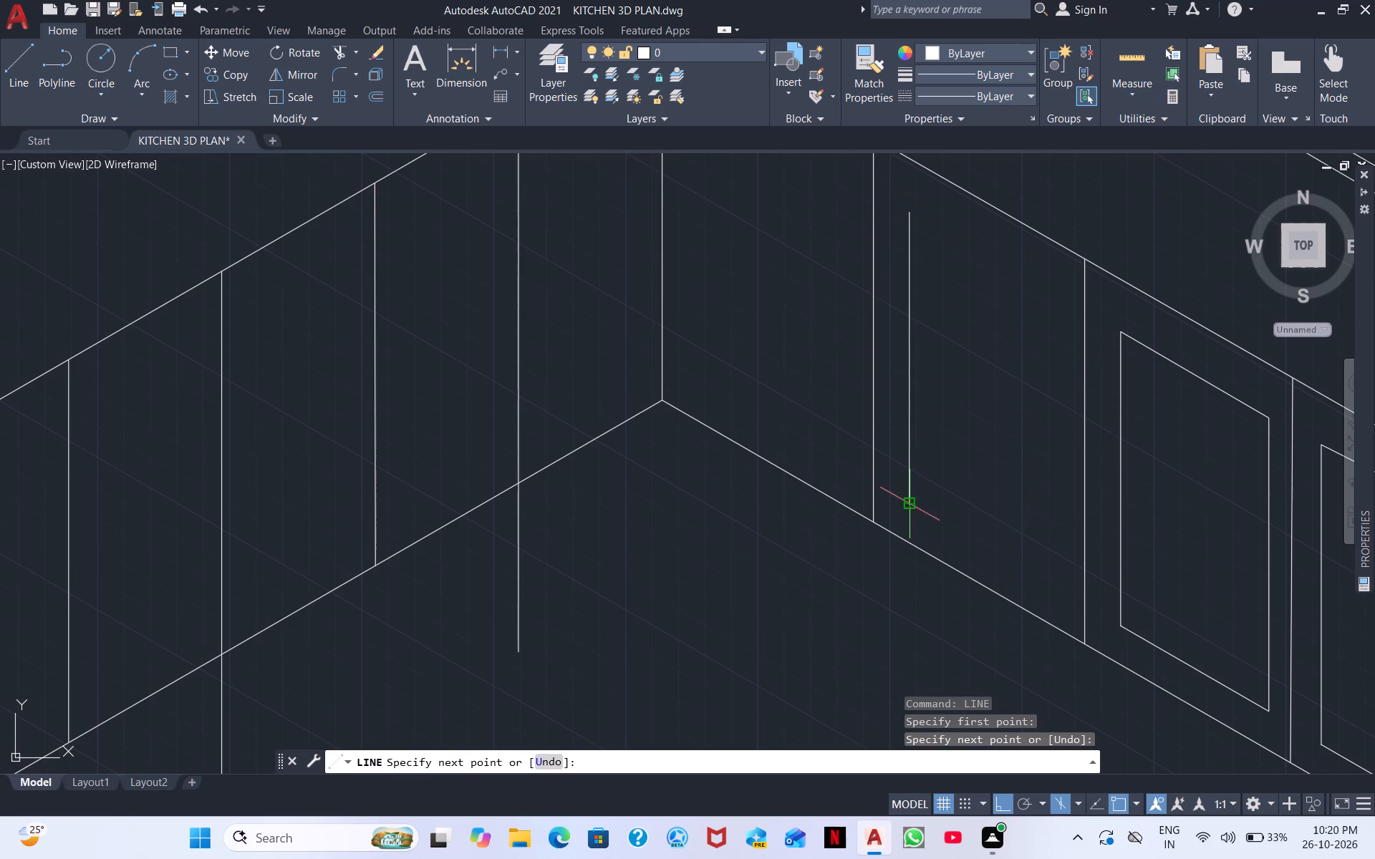
{"action": "left_click", "coordinate": [1060, 603]}
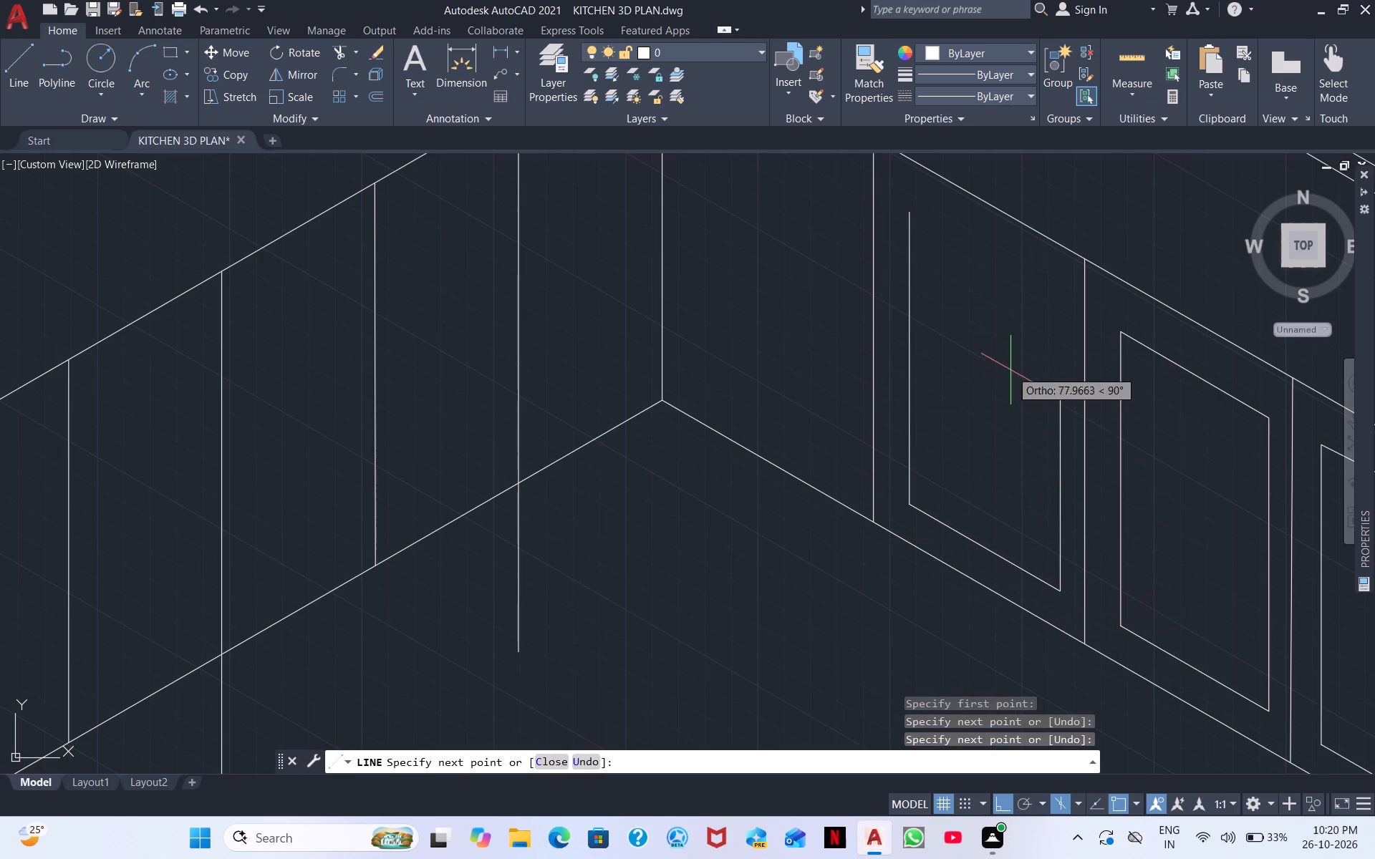
{"action": "left_click", "coordinate": [1056, 283]}
{"action": "left_click", "coordinate": [910, 220]}
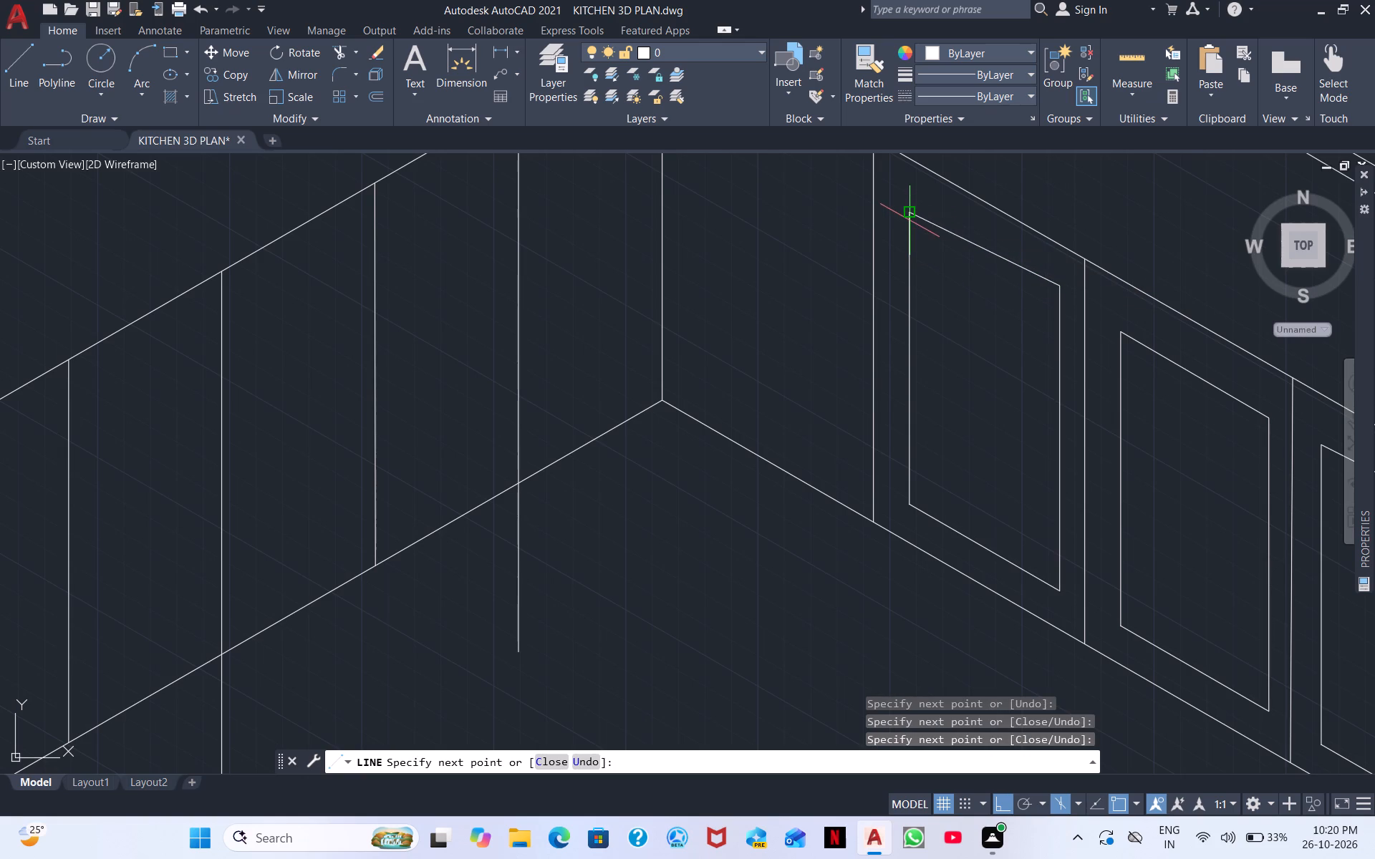
{"action": "right_click", "coordinate": [980, 303]}
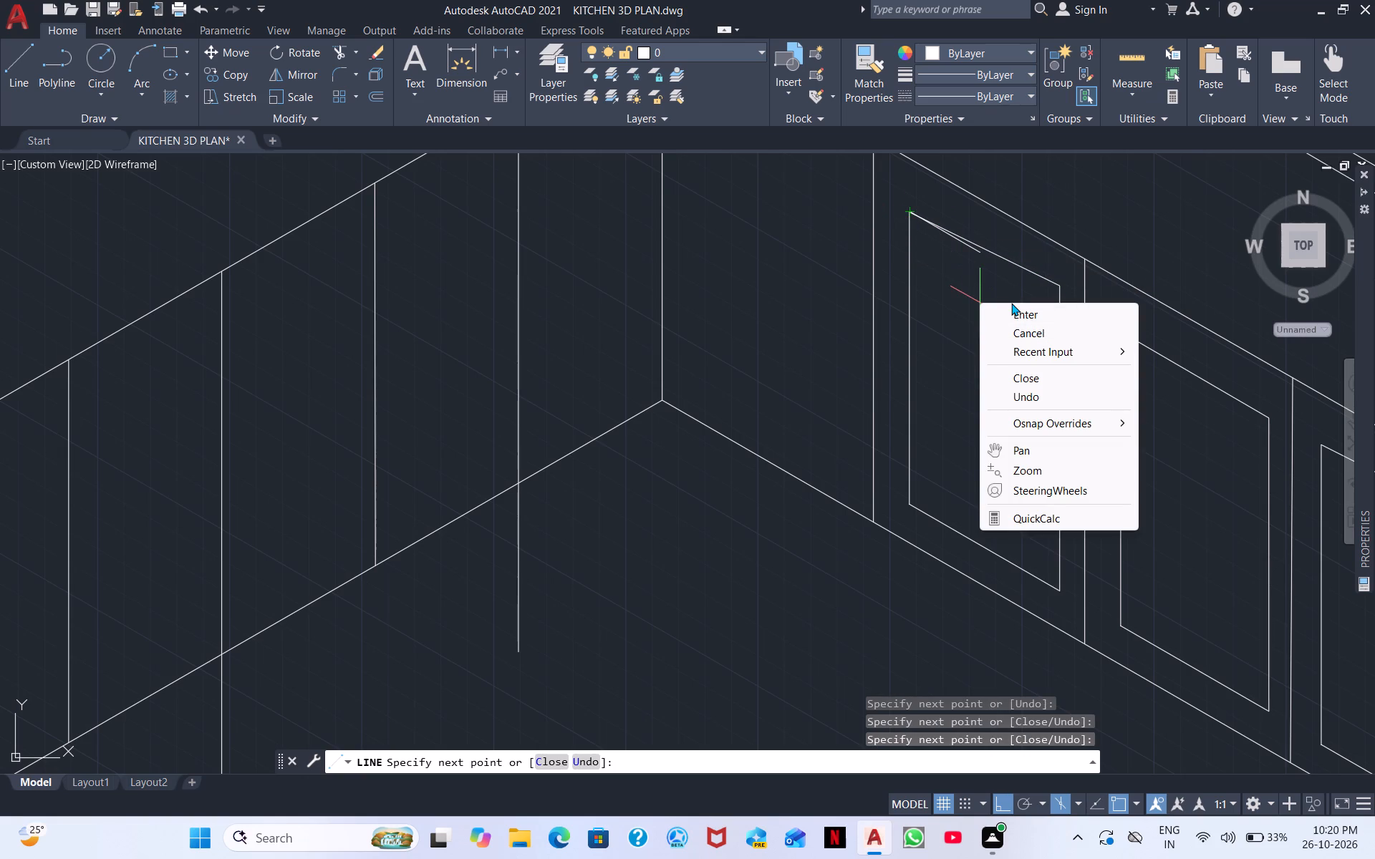
{"action": "left_click", "coordinate": [1021, 326]}
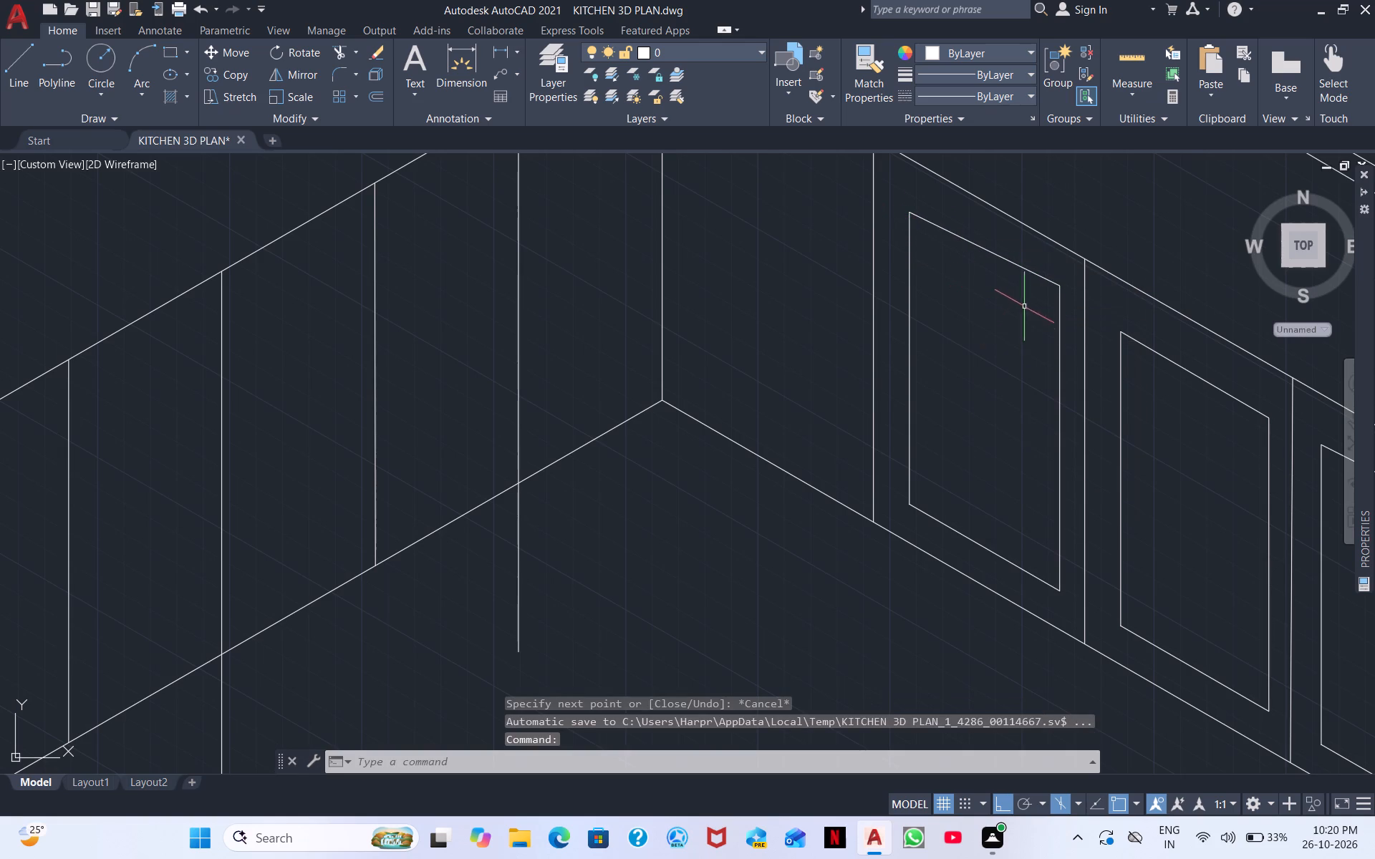
Erase that panel's slanted top edge and redraw it from the corner-side vertical's upper end to the opposite vertical.
{"action": "left_click", "coordinate": [1003, 257]}
{"action": "right_click", "coordinate": [999, 276]}
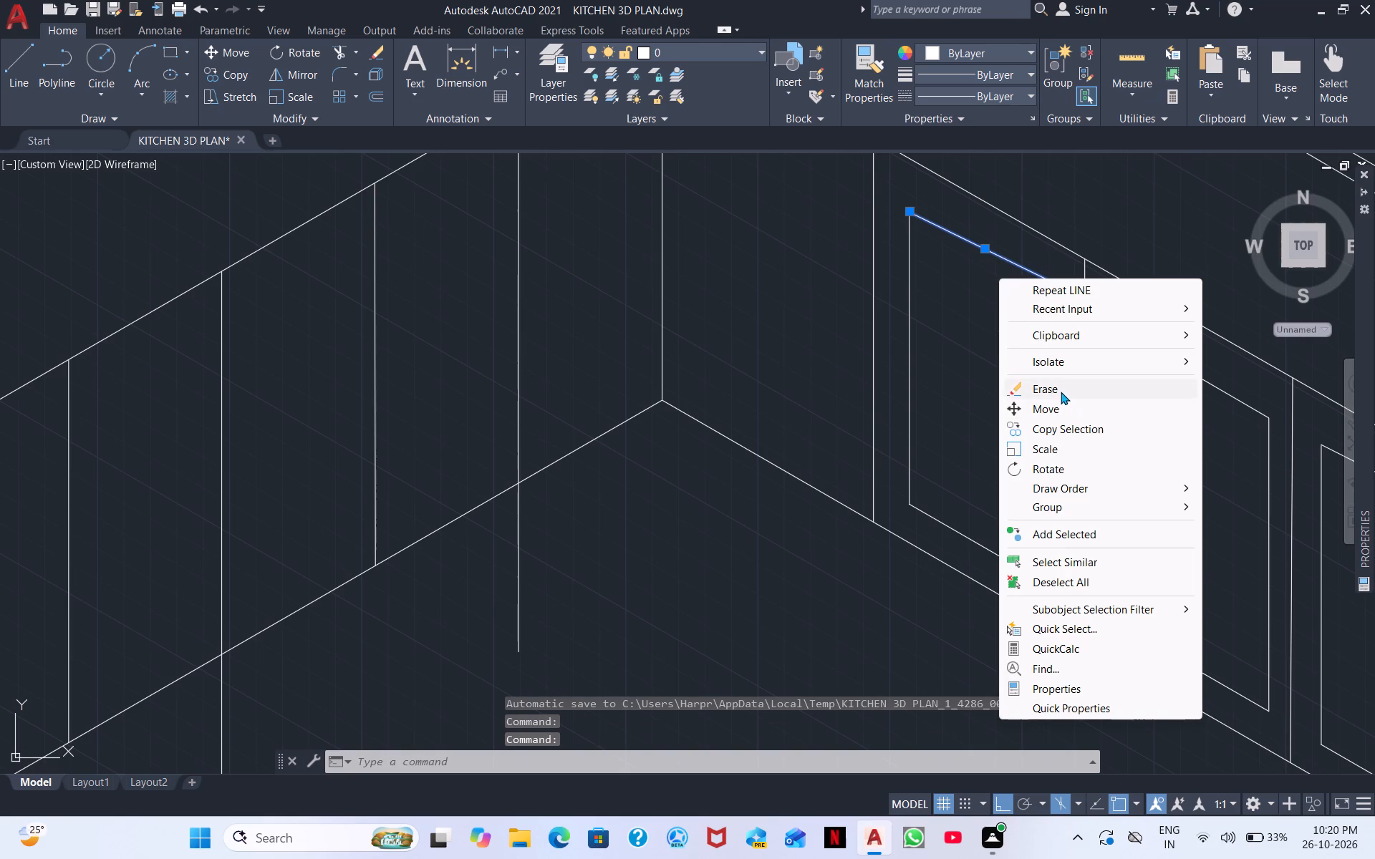
{"action": "left_click", "coordinate": [1061, 390]}
{"action": "right_click", "coordinate": [1000, 357]}
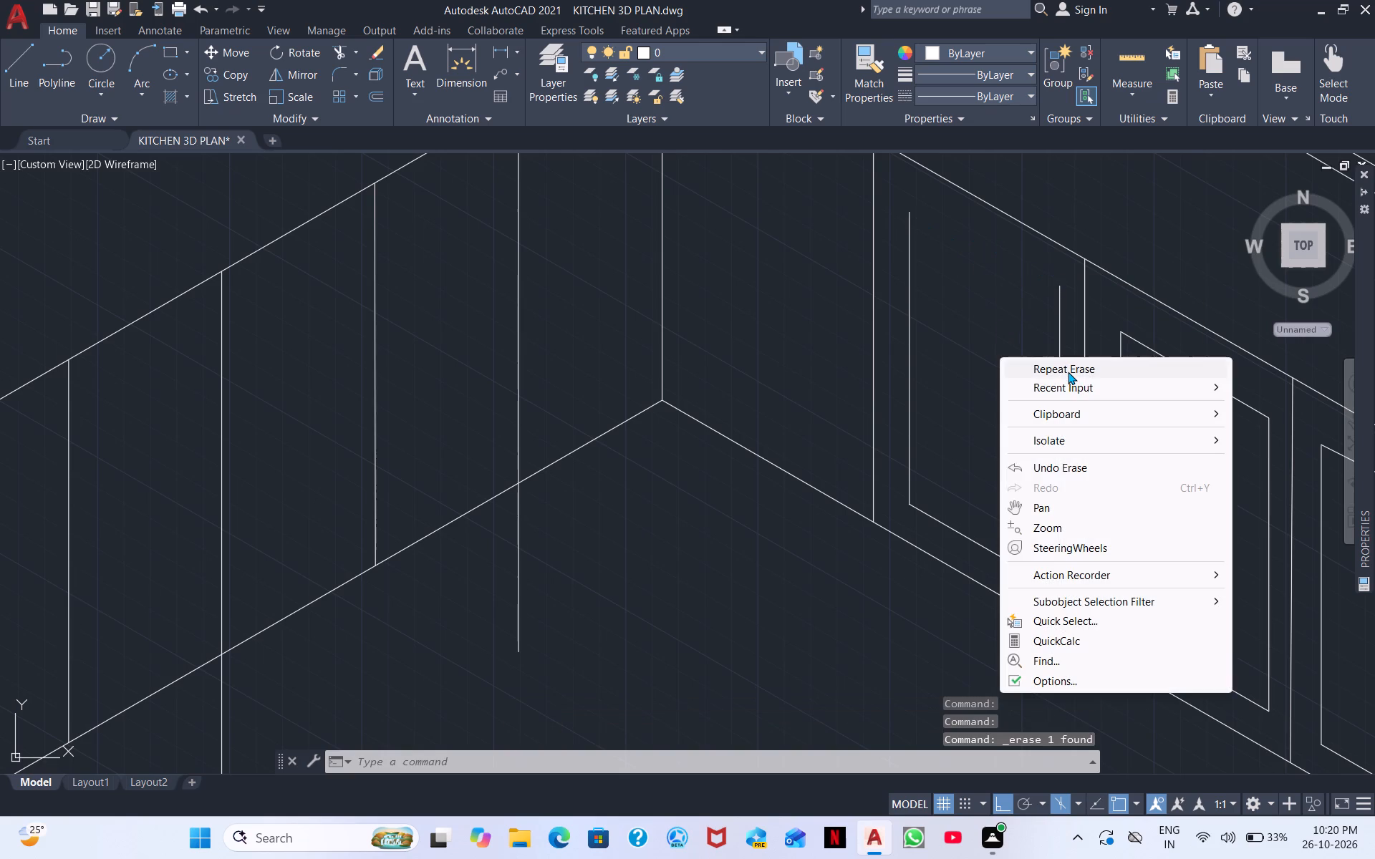
{"action": "left_click", "coordinate": [1113, 388]}
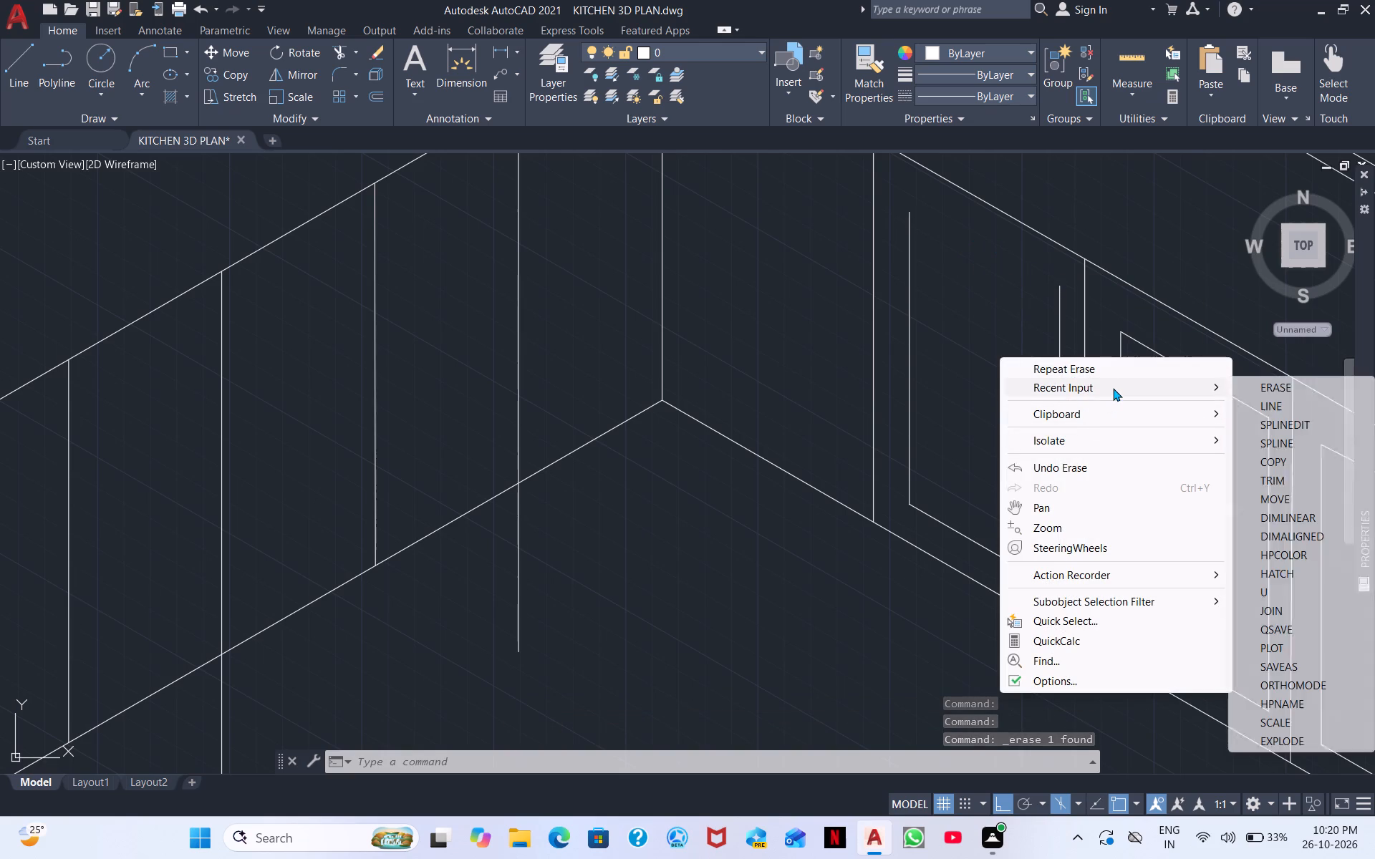
{"action": "left_click", "coordinate": [1266, 406]}
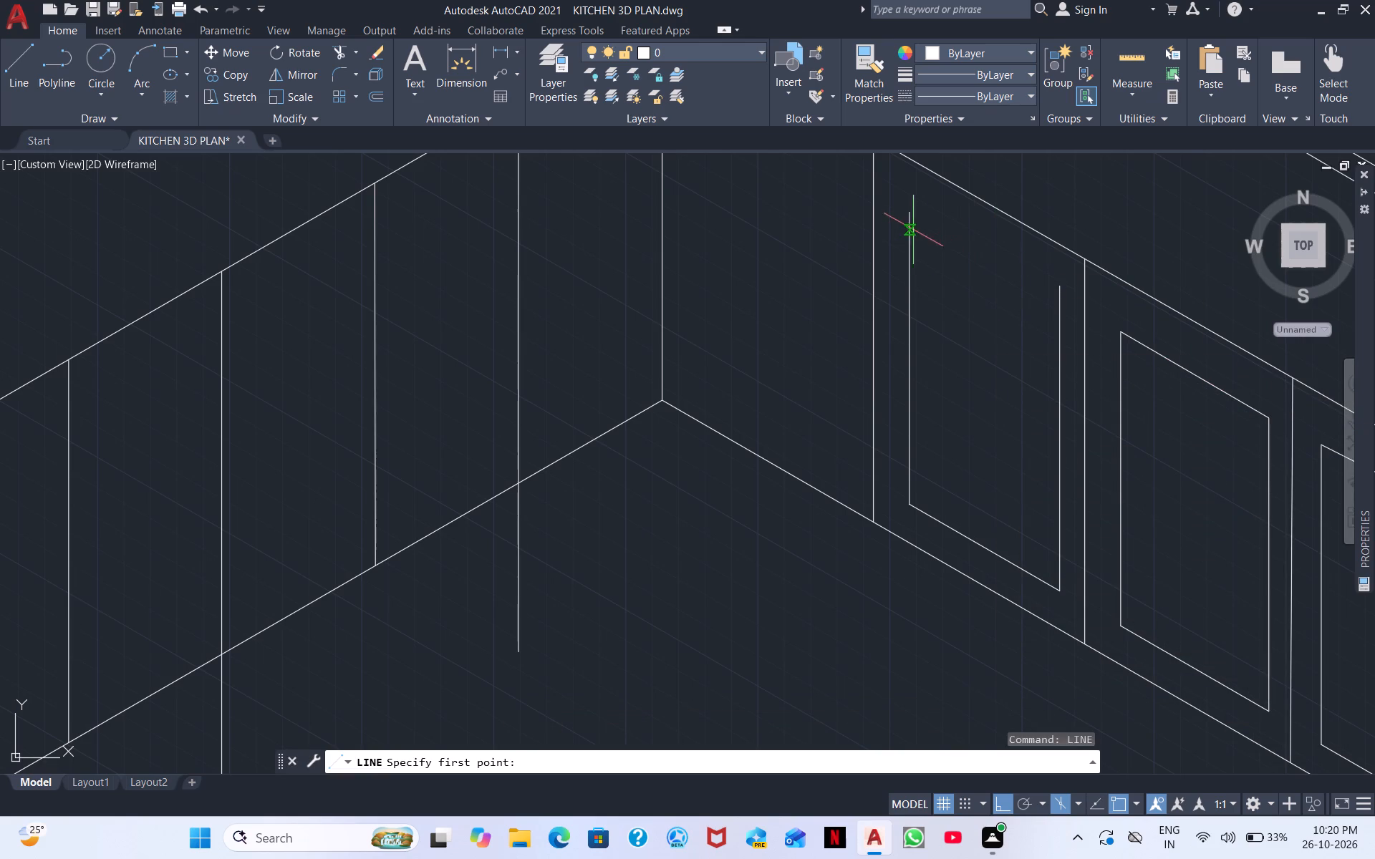
{"action": "left_click", "coordinate": [906, 216]}
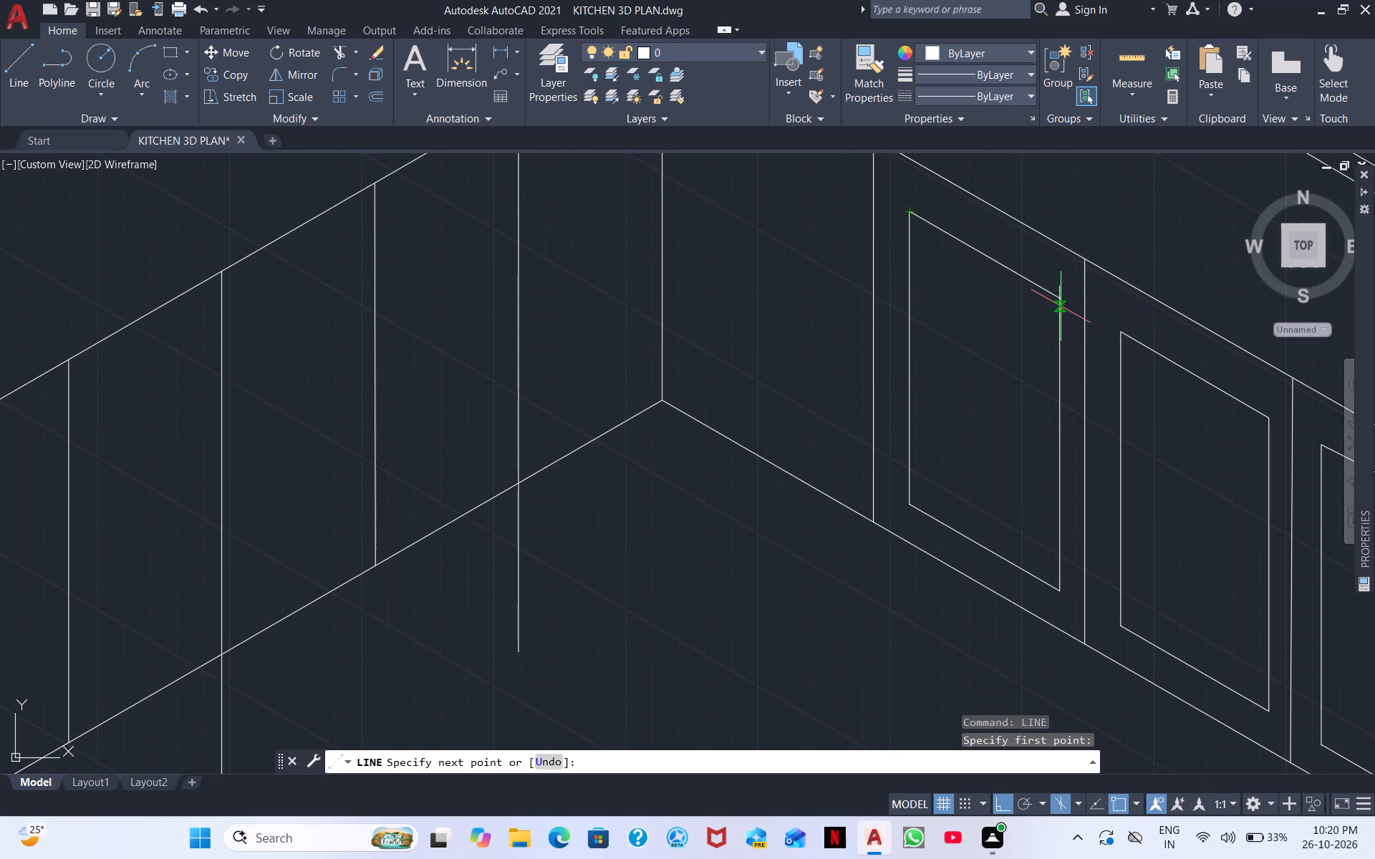
{"action": "left_click", "coordinate": [1068, 309]}
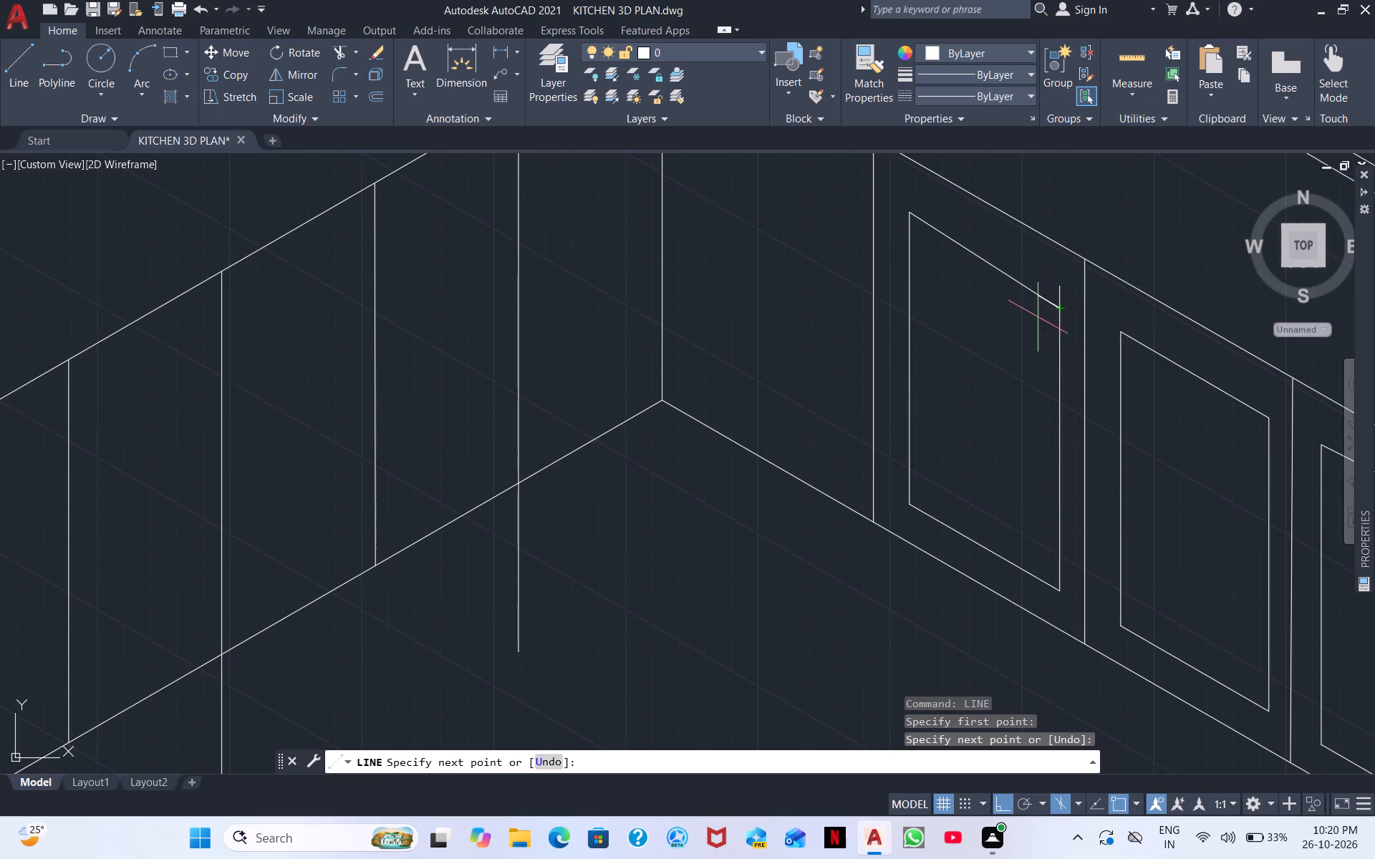
{"action": "right_click", "coordinate": [969, 308]}
{"action": "left_click", "coordinate": [1037, 316]}
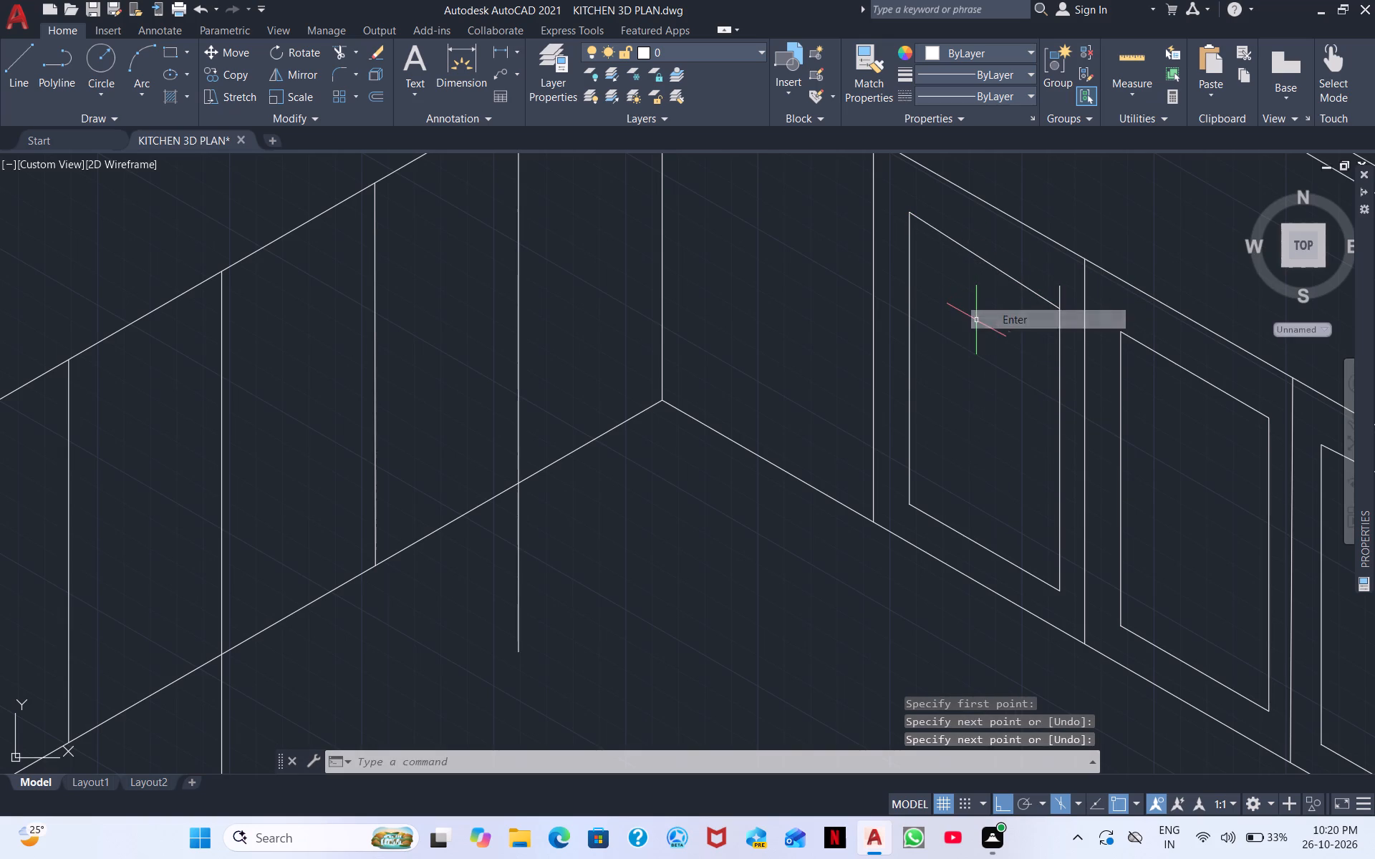
Trim the stub of the panel's vertical side that projects above the redrawn top edge.
{"action": "scroll", "coordinate": [927, 347], "scroll_direction": "down", "scroll_amount": 1}
{"action": "middle_click_drag", "start_coordinate": [930, 378], "coordinate": [1061, 451]}
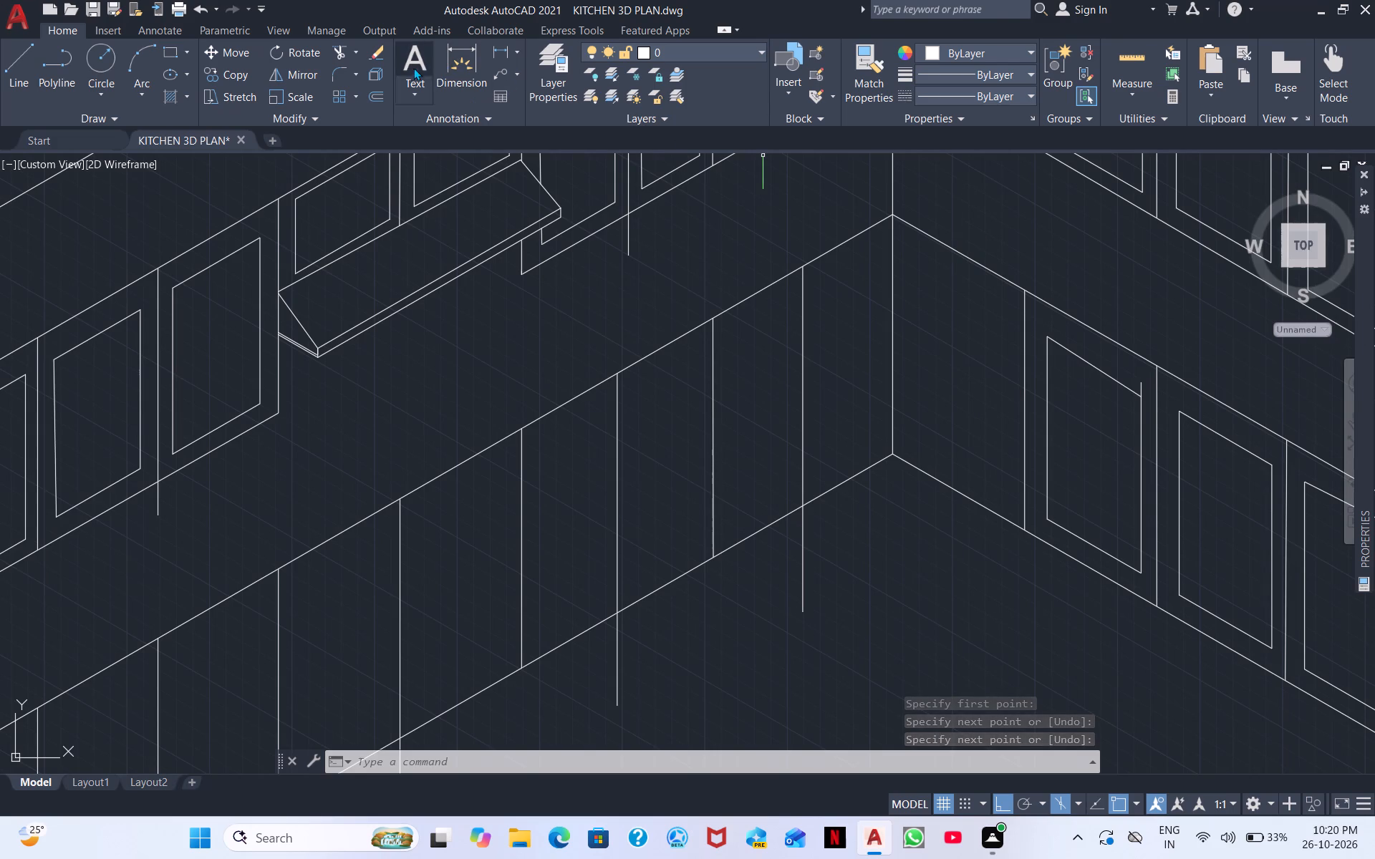
{"action": "left_click", "coordinate": [339, 56]}
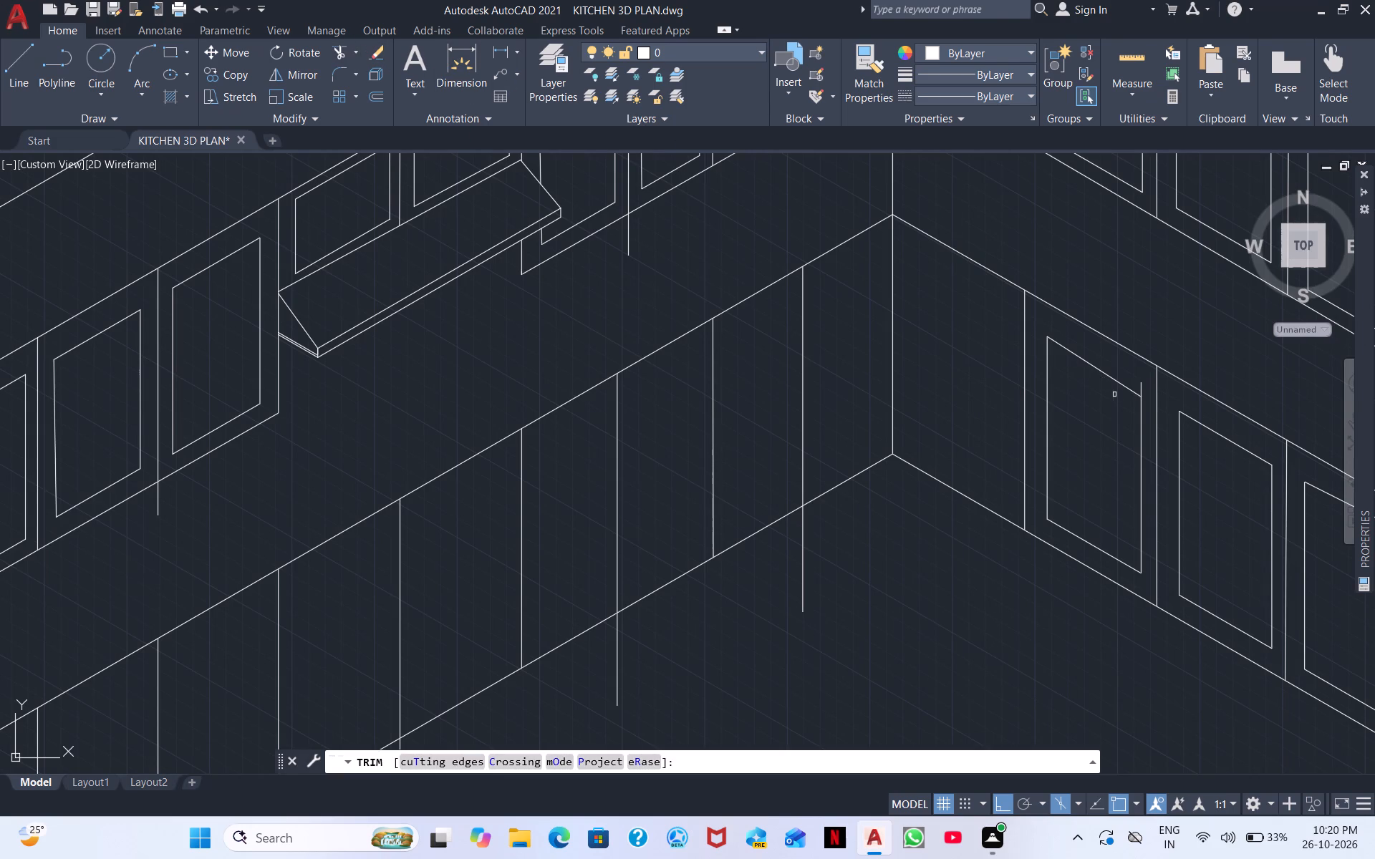
{"action": "left_click", "coordinate": [1139, 389]}
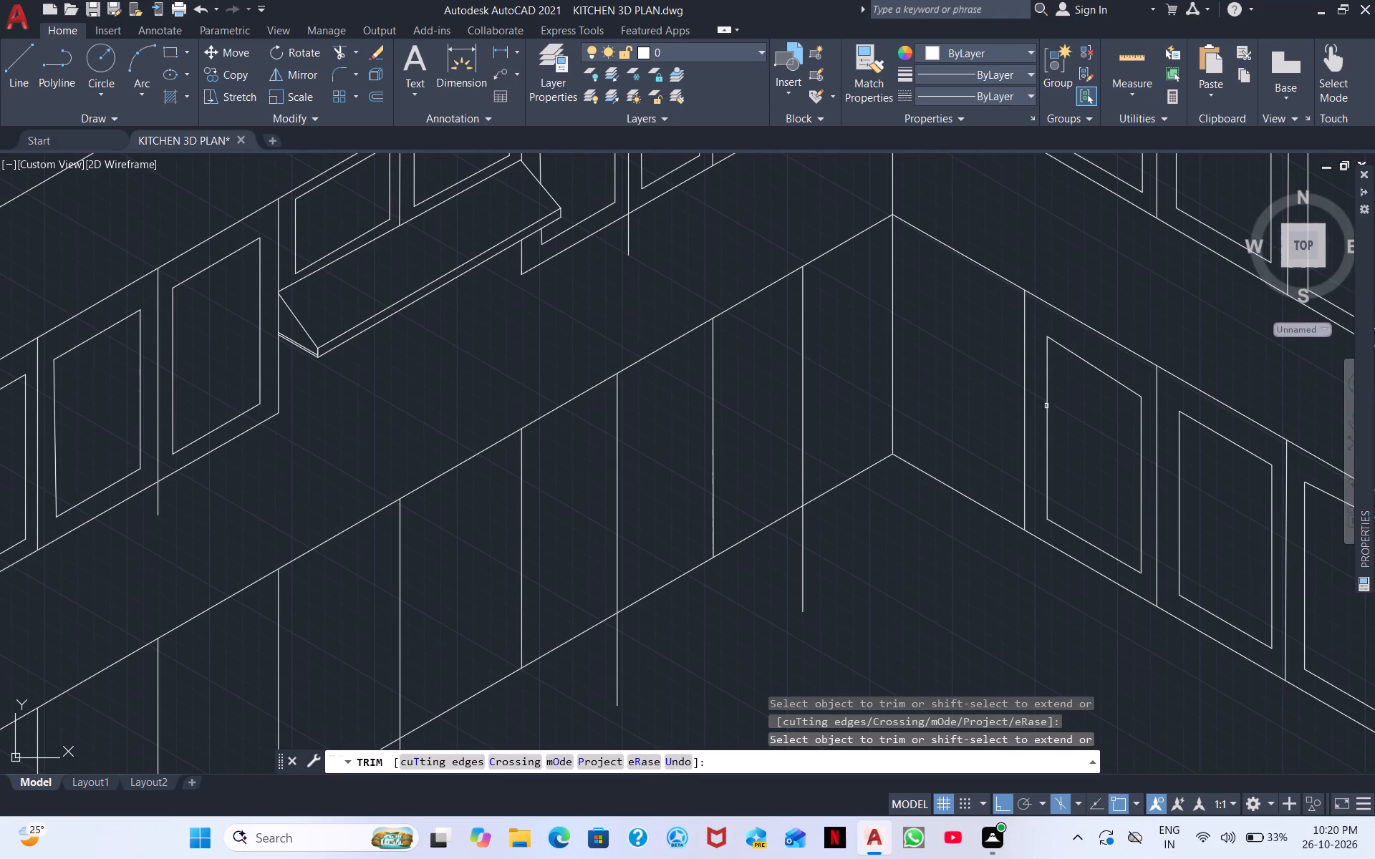
{"action": "right_click", "coordinate": [931, 373]}
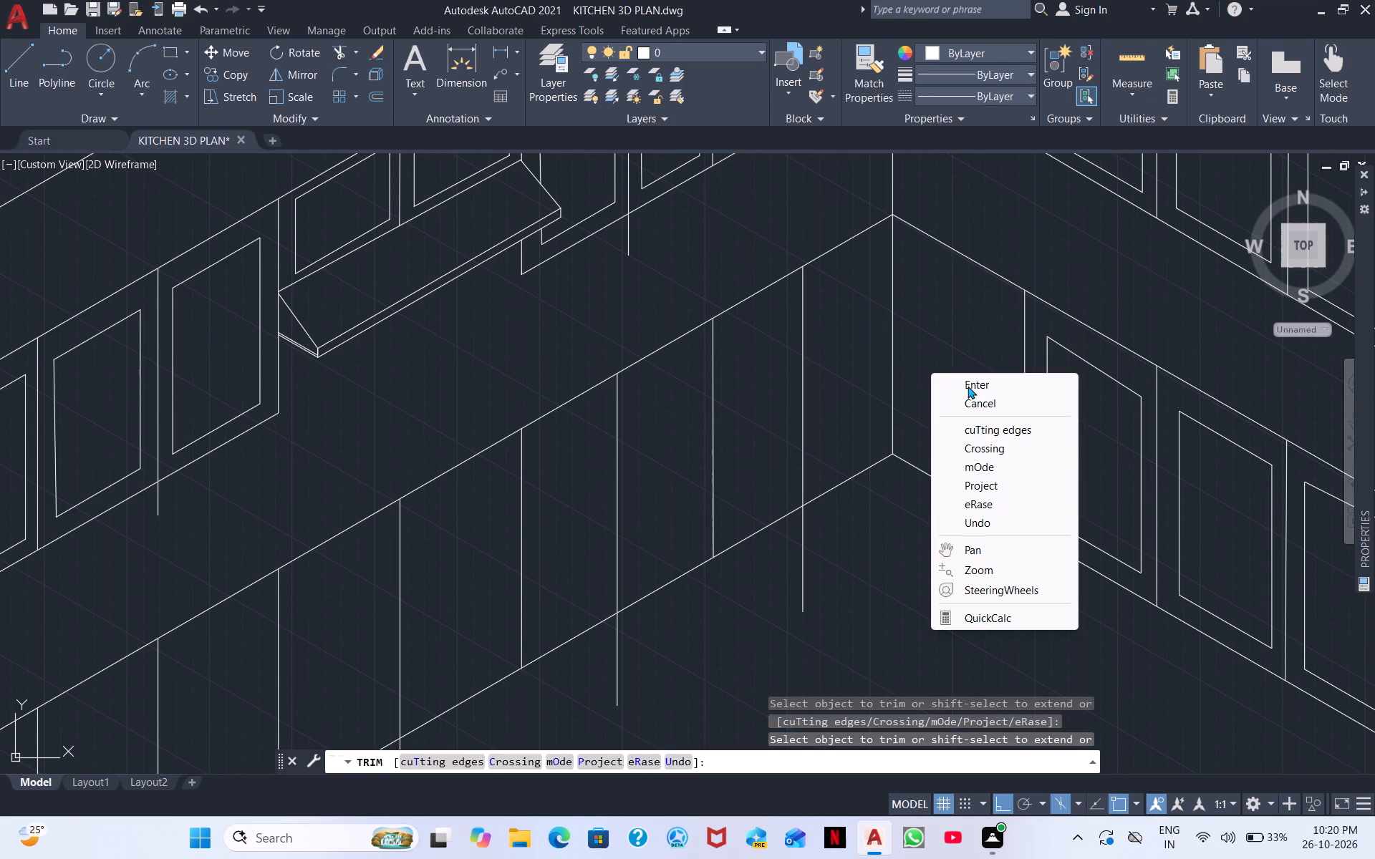
{"action": "left_click", "coordinate": [968, 386]}
Draw an inset panel outline on the base cabinet door at the wall corner, starting with a vertical side about 125 long.
{"action": "right_click", "coordinate": [904, 326]}
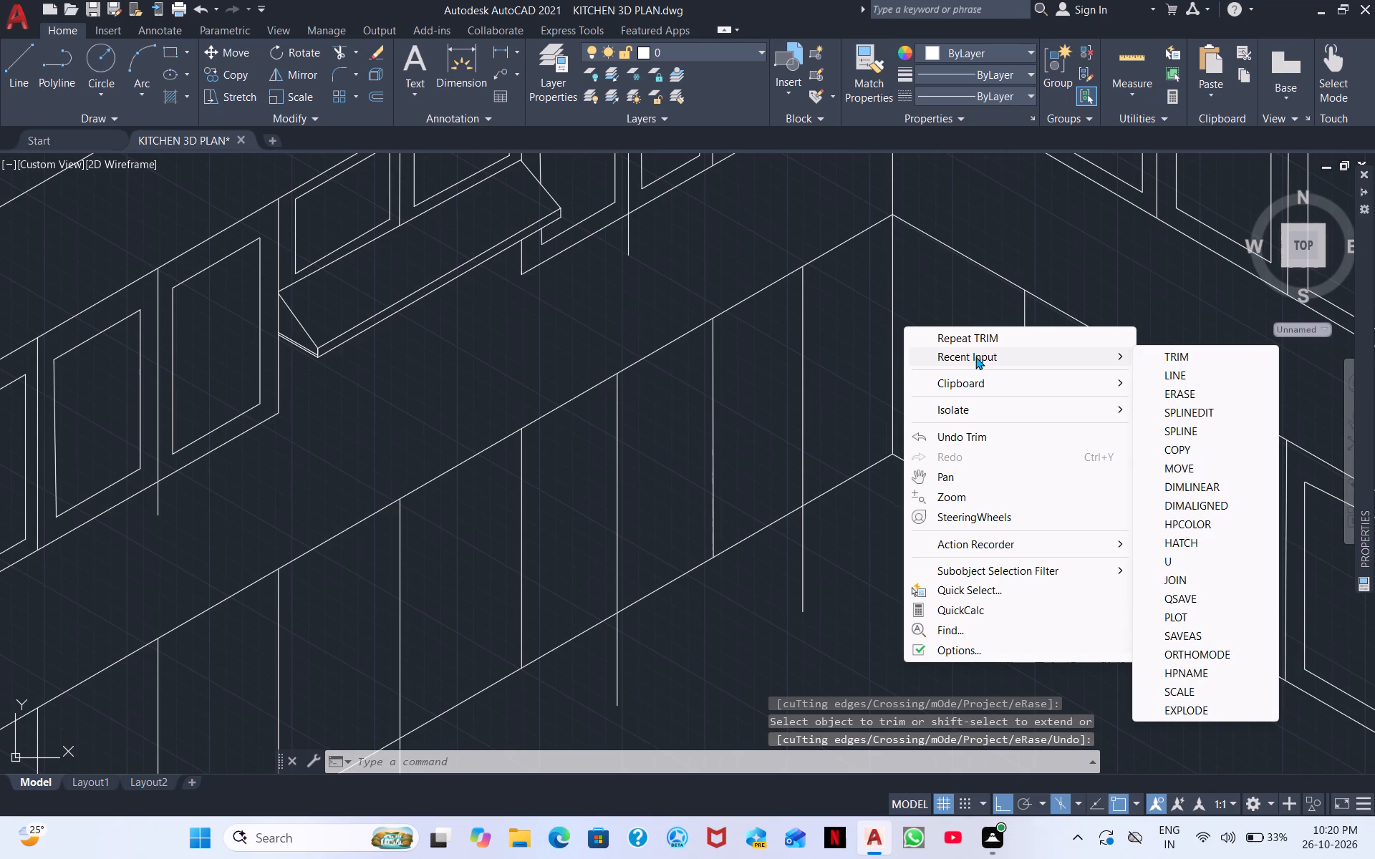
{"action": "left_click", "coordinate": [1177, 371]}
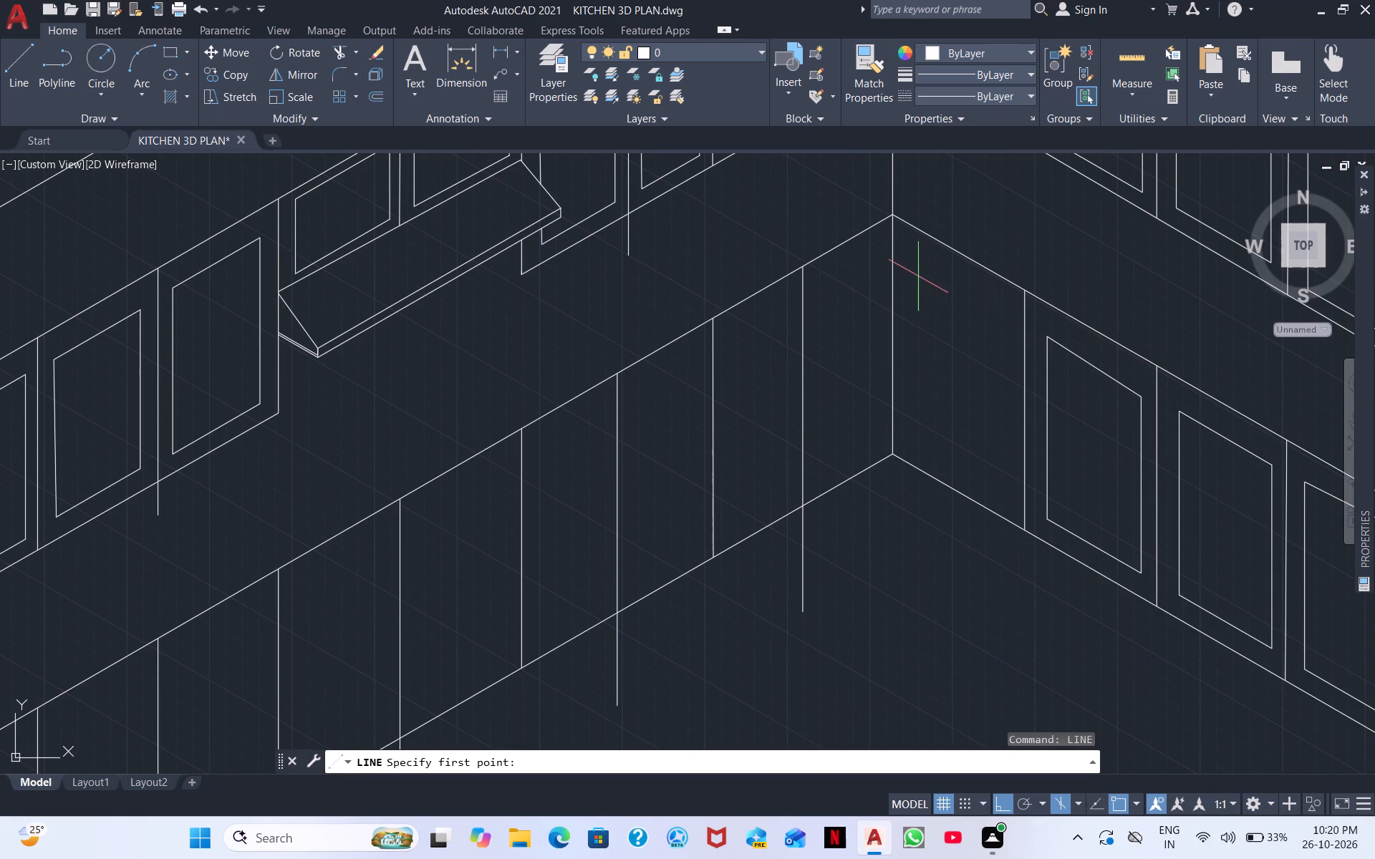
{"action": "scroll", "coordinate": [912, 272], "scroll_direction": "up", "scroll_amount": 2}
{"action": "left_click", "coordinate": [904, 232]}
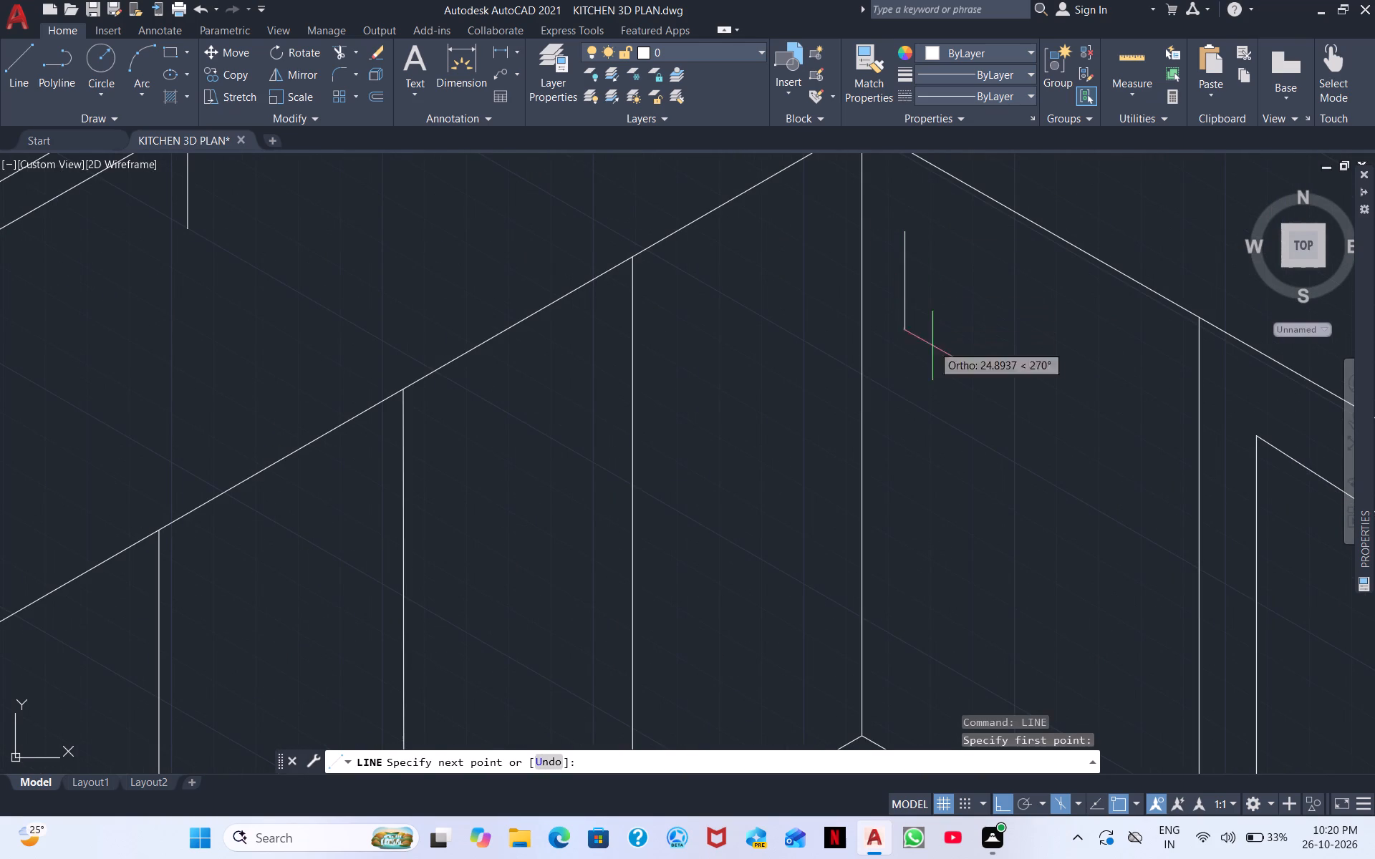
{"action": "scroll", "coordinate": [926, 513], "scroll_direction": "down", "scroll_amount": 1}
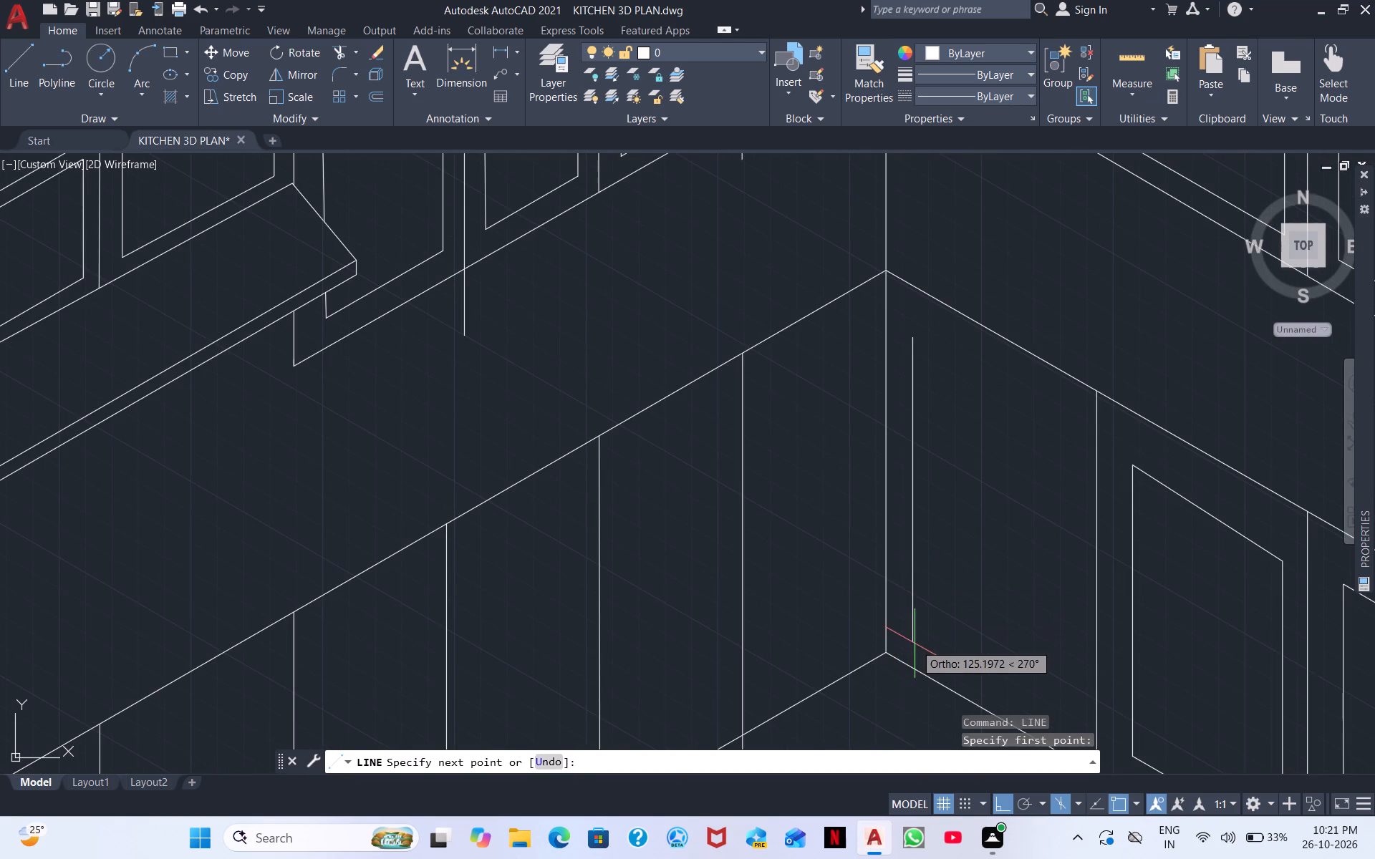
{"action": "left_click", "coordinate": [915, 644]}
{"action": "middle_click_drag", "start_coordinate": [1029, 681], "coordinate": [980, 549]}
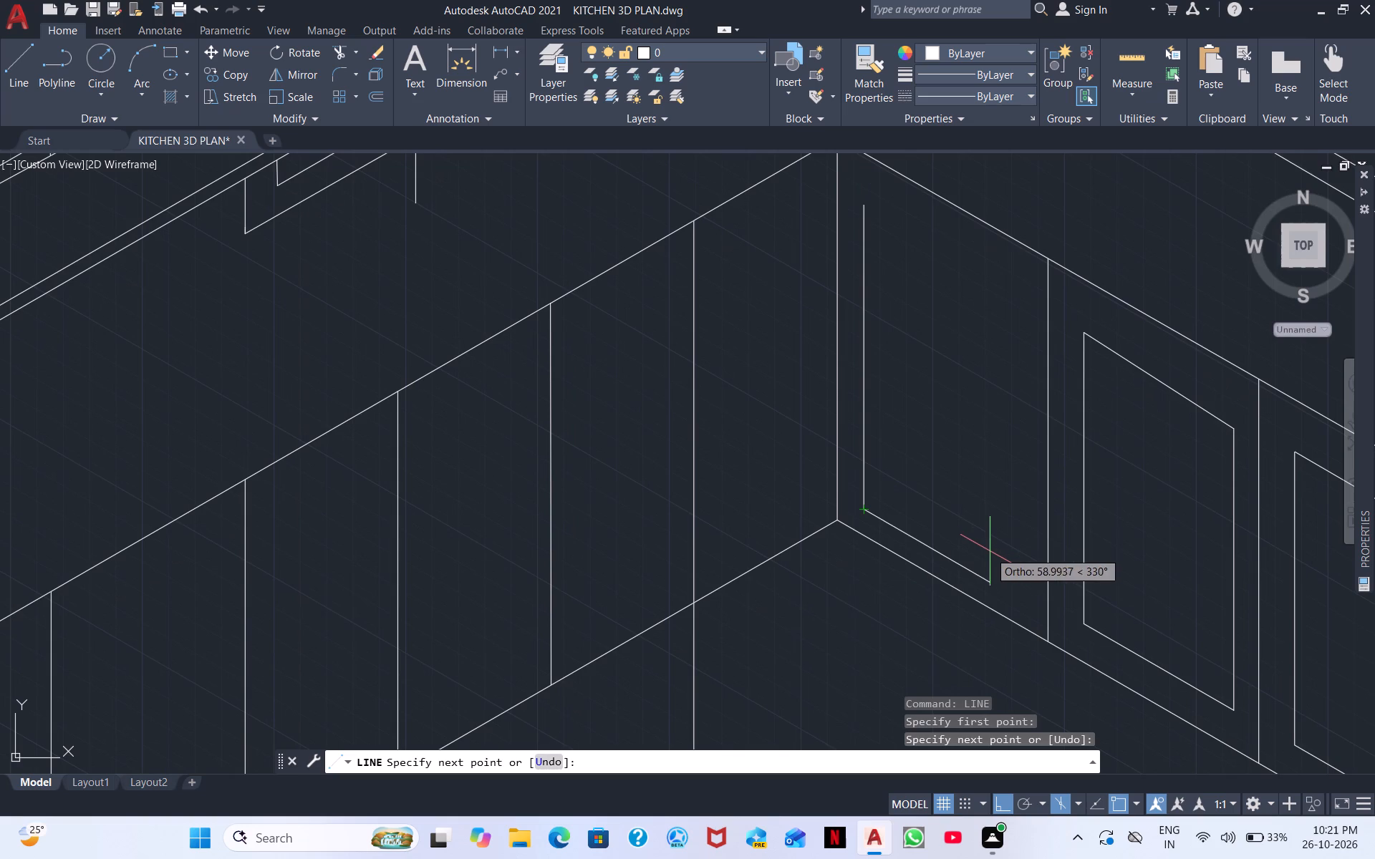
{"action": "left_click", "coordinate": [1026, 607]}
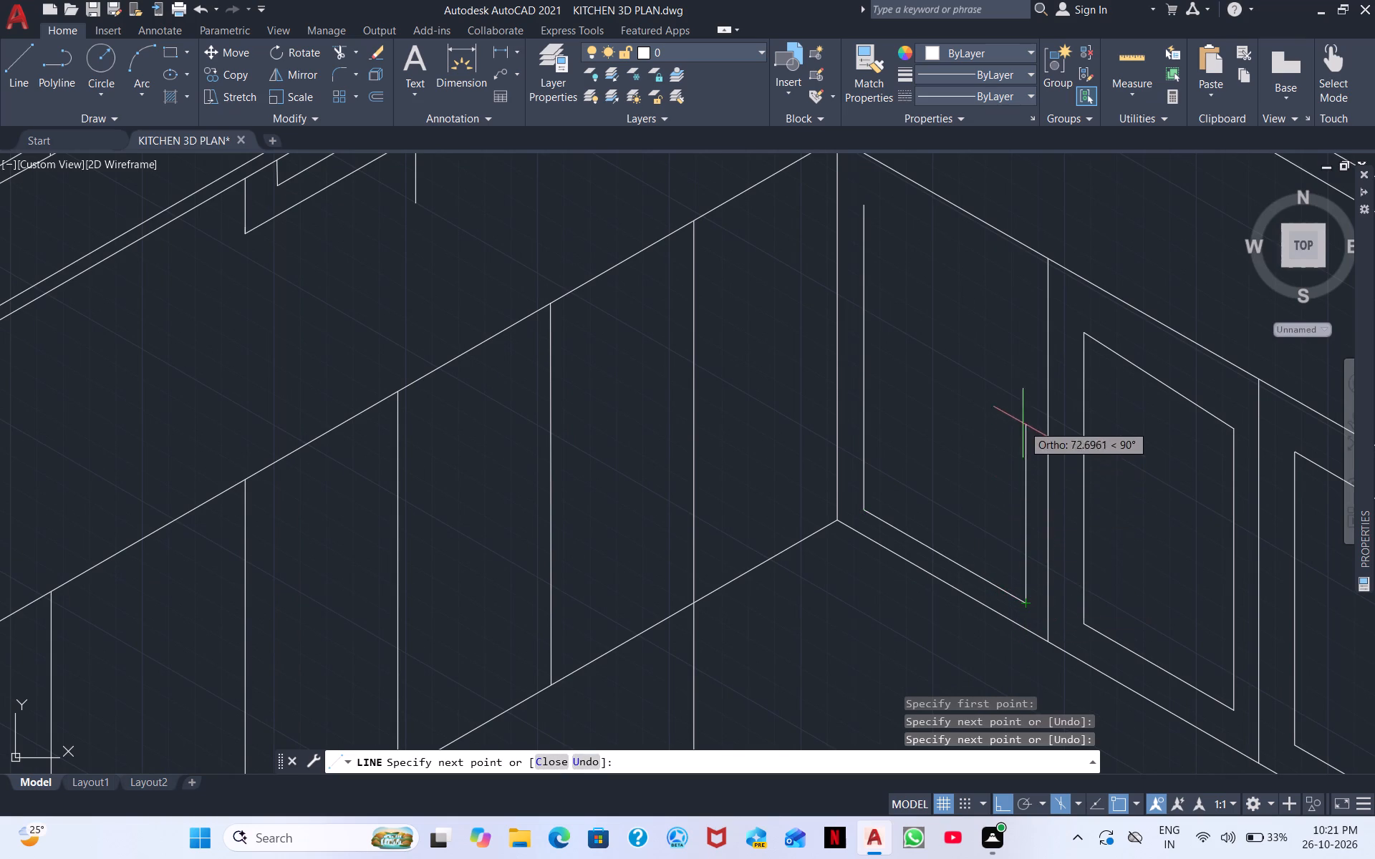
{"action": "left_click", "coordinate": [1019, 278]}
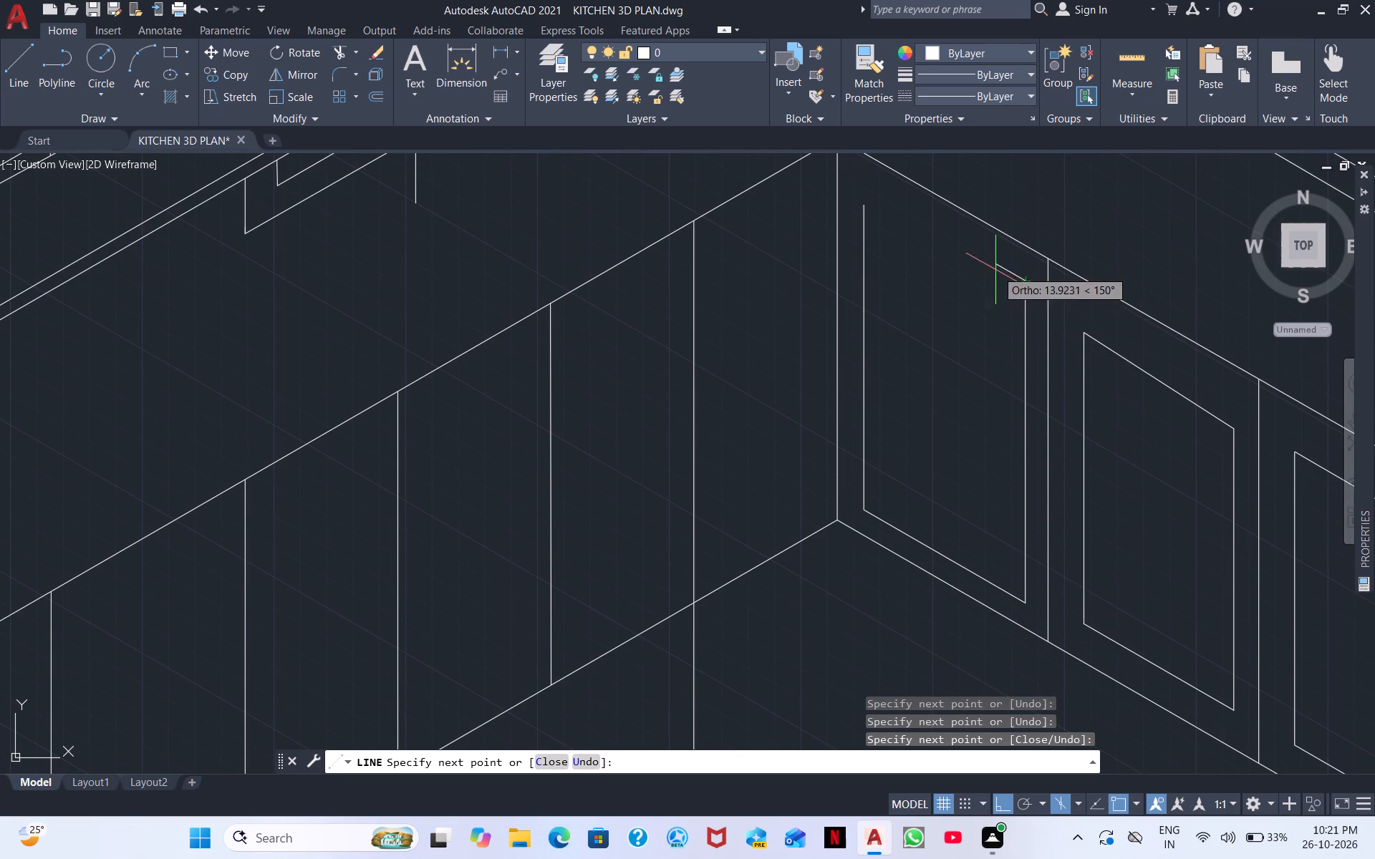
{"action": "left_click", "coordinate": [868, 190]}
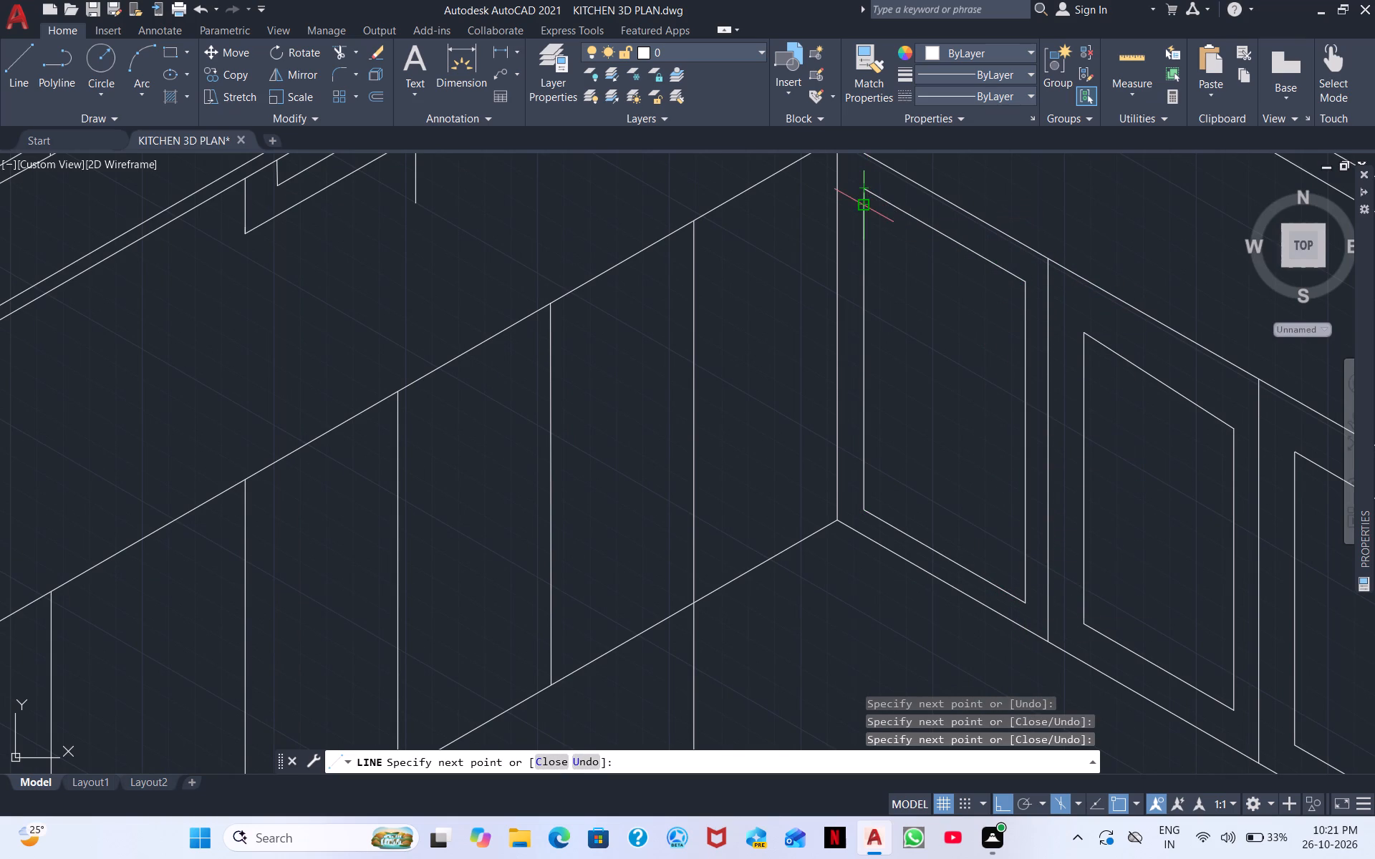
{"action": "left_click", "coordinate": [868, 203]}
{"action": "key", "text": "Escape"}
{"action": "scroll", "coordinate": [958, 286], "scroll_direction": "down", "scroll_amount": 1}
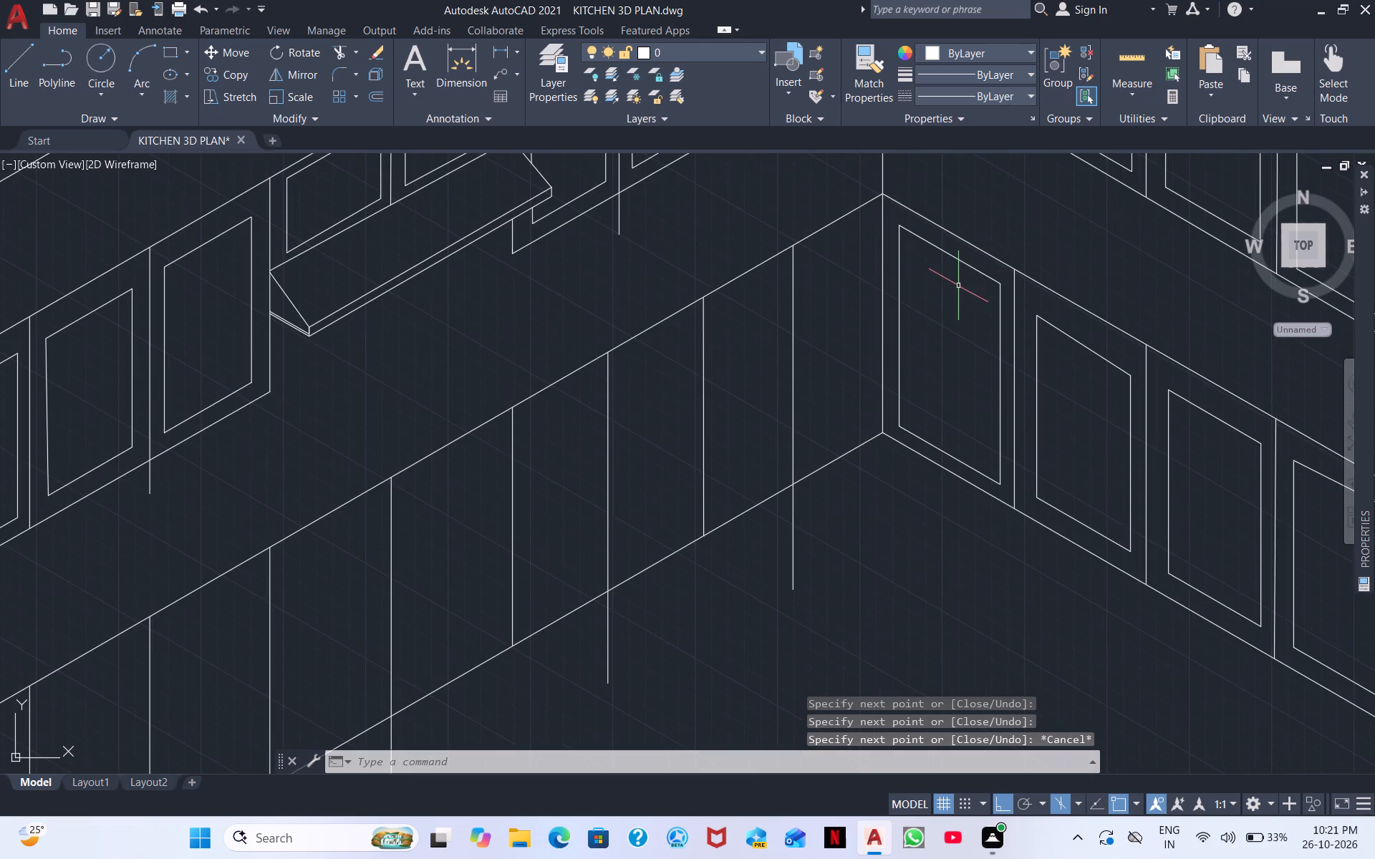
Erase the top edge of the second base door's inset panel and redraw it from the corner-side vertical to the third panel's upper corner.
{"action": "left_click", "coordinate": [1099, 355]}
{"action": "right_click", "coordinate": [1079, 410]}
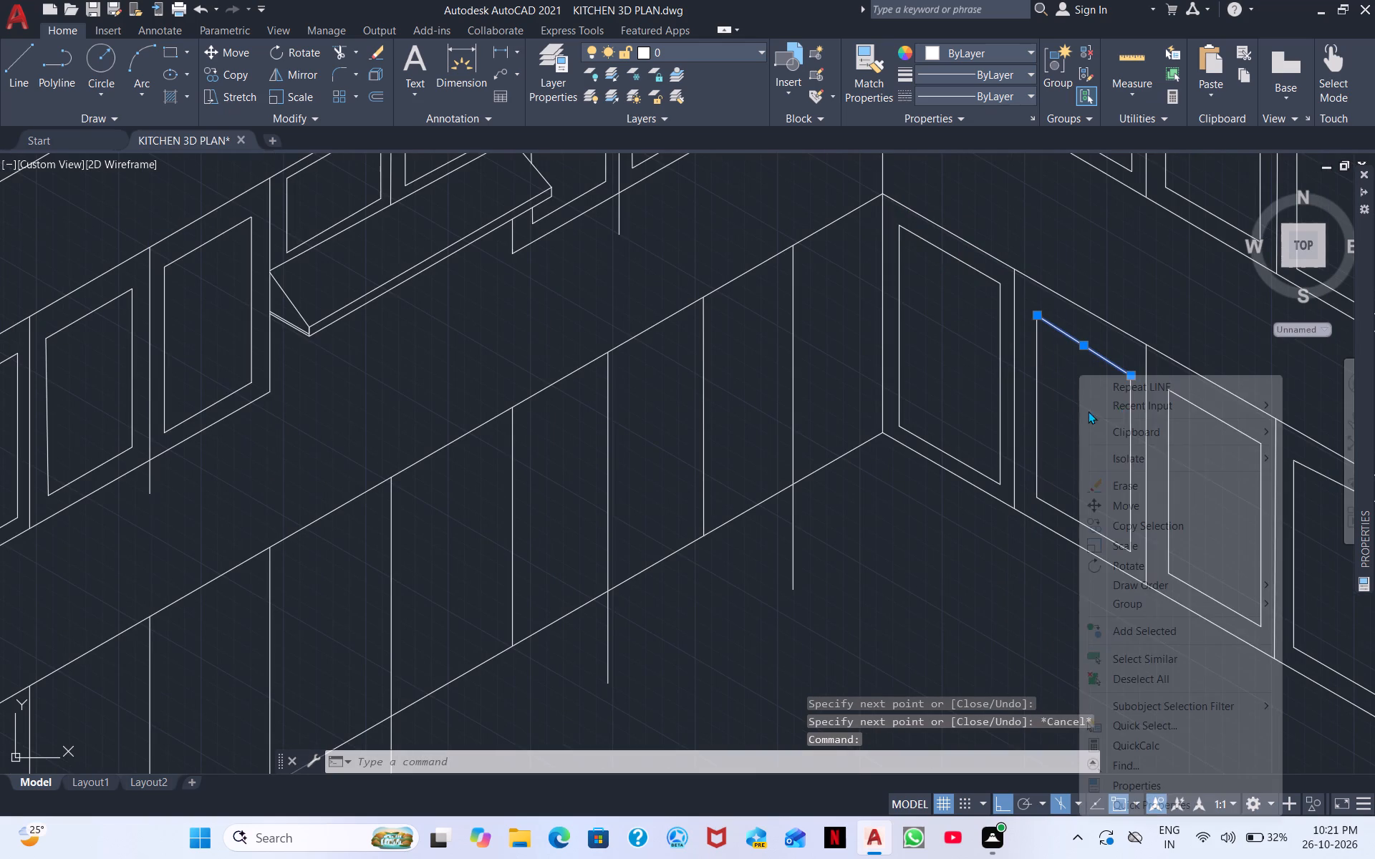
{"action": "left_click", "coordinate": [1140, 480]}
{"action": "scroll", "coordinate": [1053, 381], "scroll_direction": "up", "scroll_amount": 1}
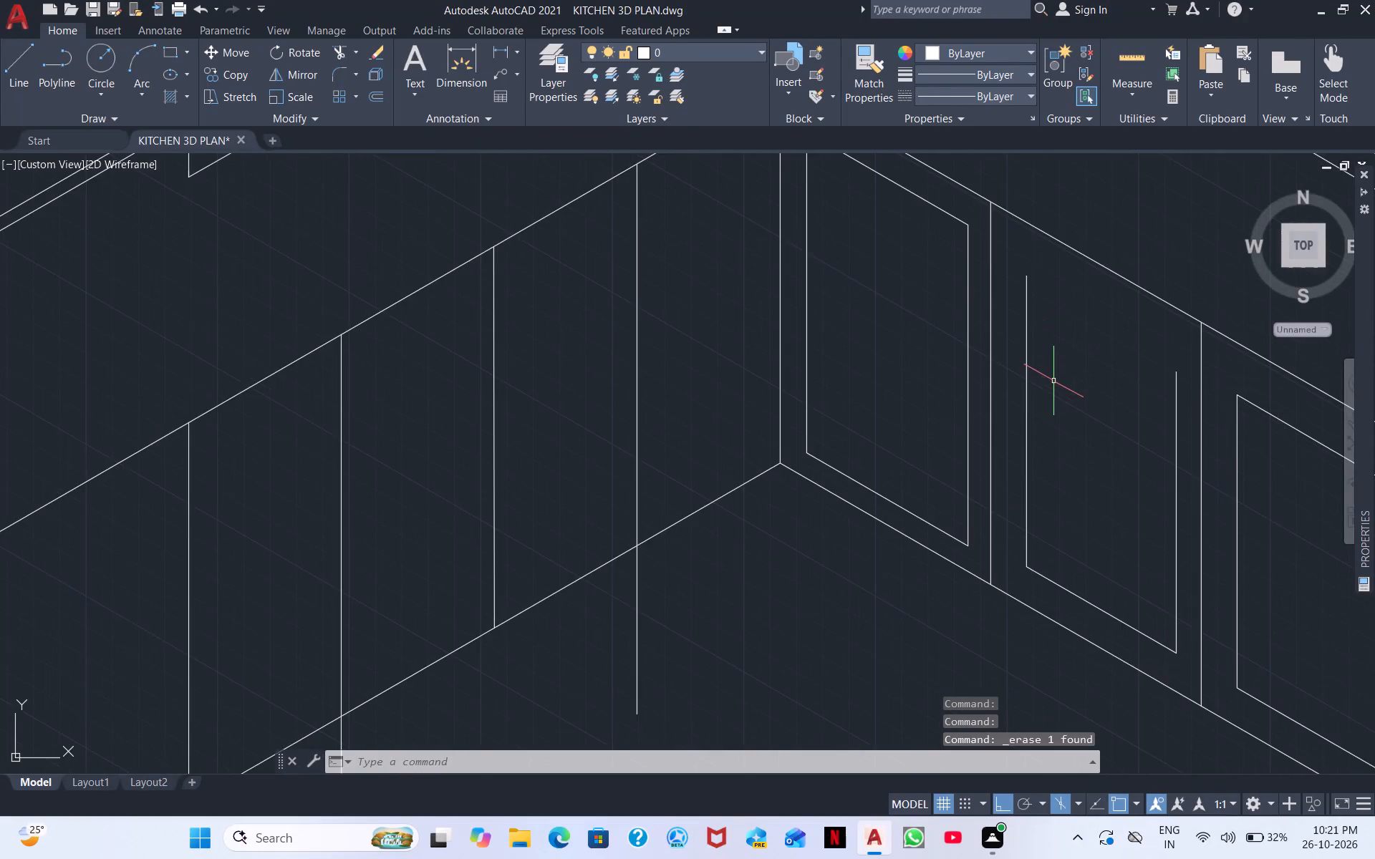
{"action": "middle_click_drag", "start_coordinate": [1055, 374], "coordinate": [1036, 455]}
{"action": "right_click", "coordinate": [1049, 462]}
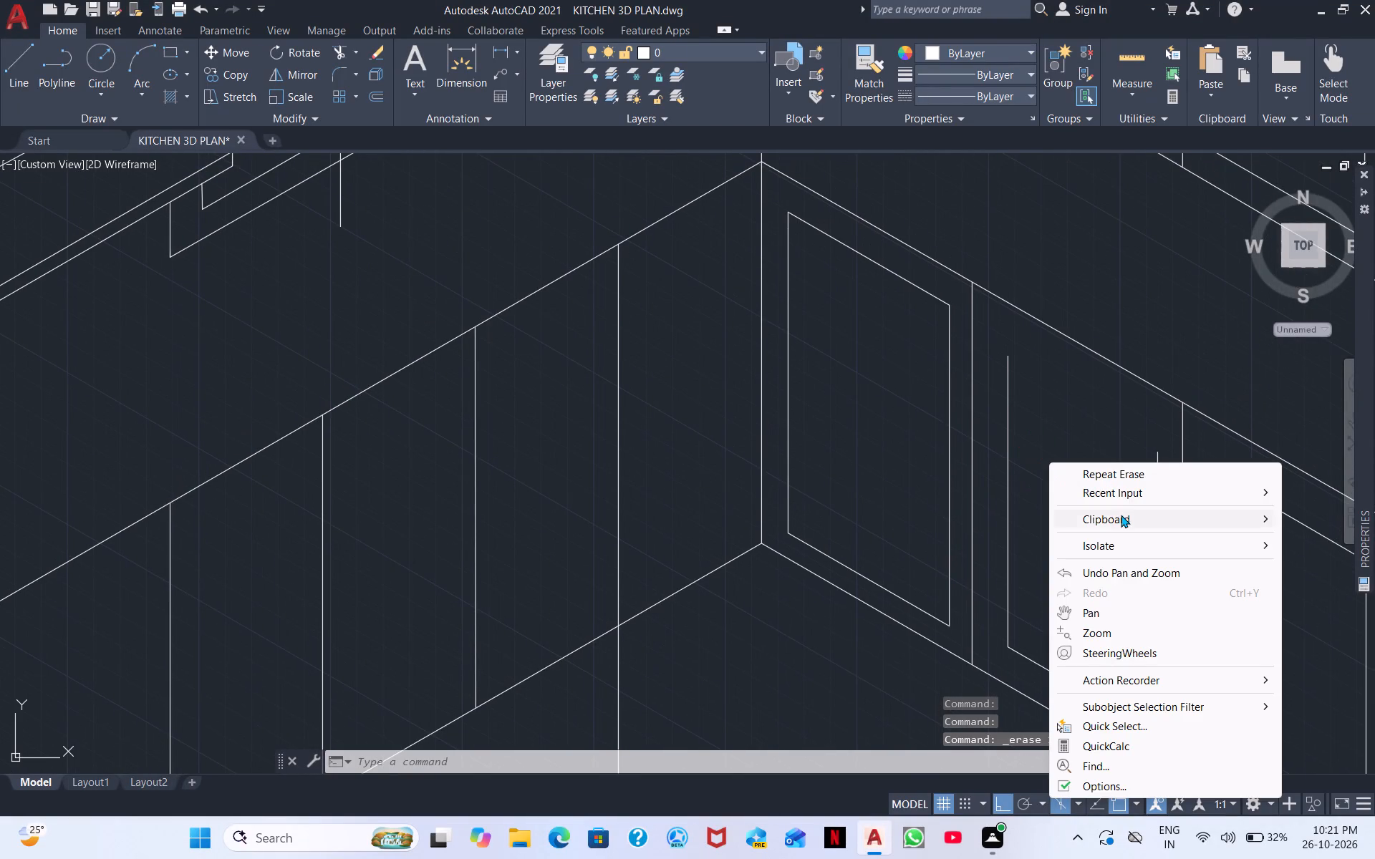
{"action": "left_click", "coordinate": [1129, 493]}
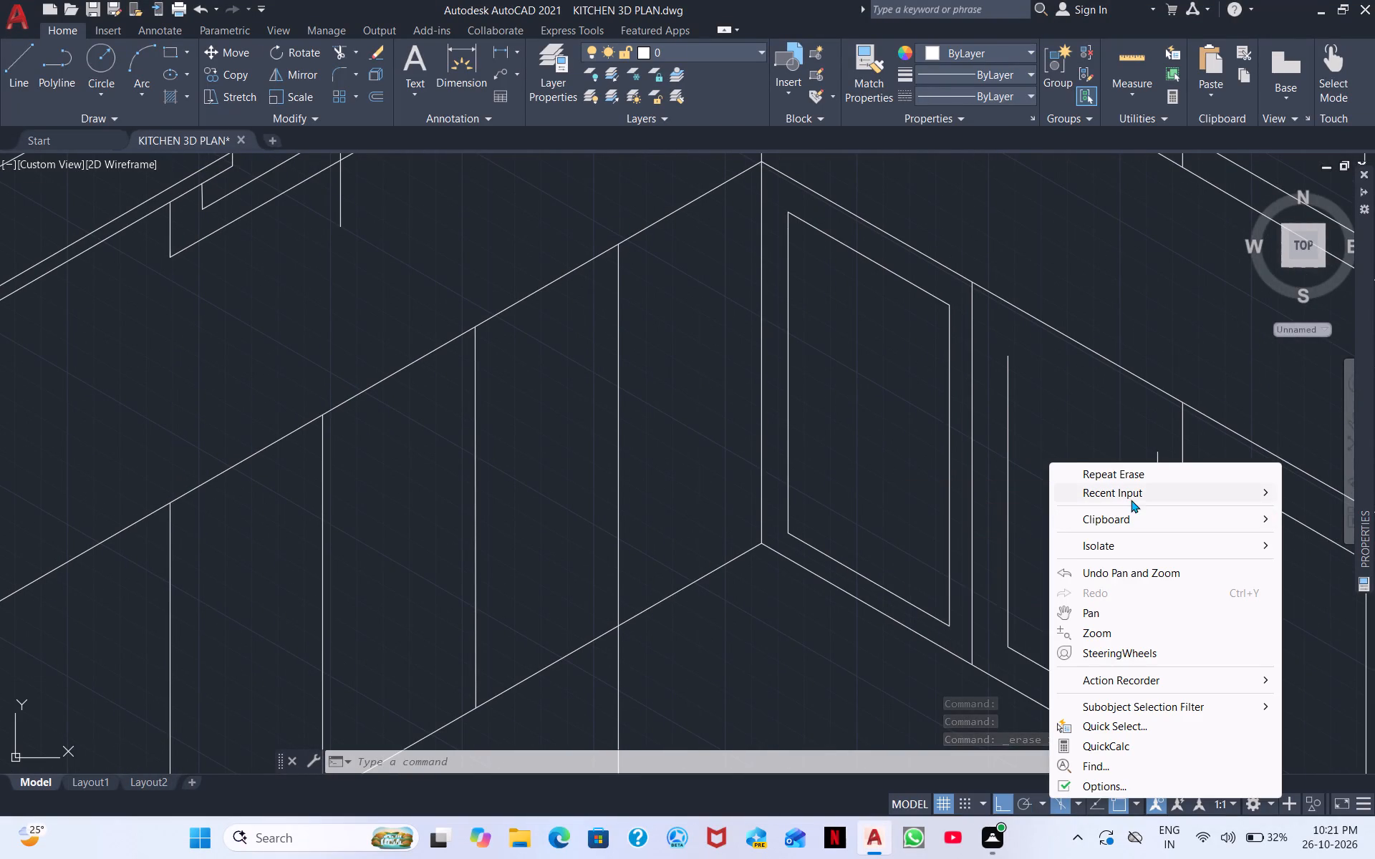
{"action": "left_click", "coordinate": [985, 505]}
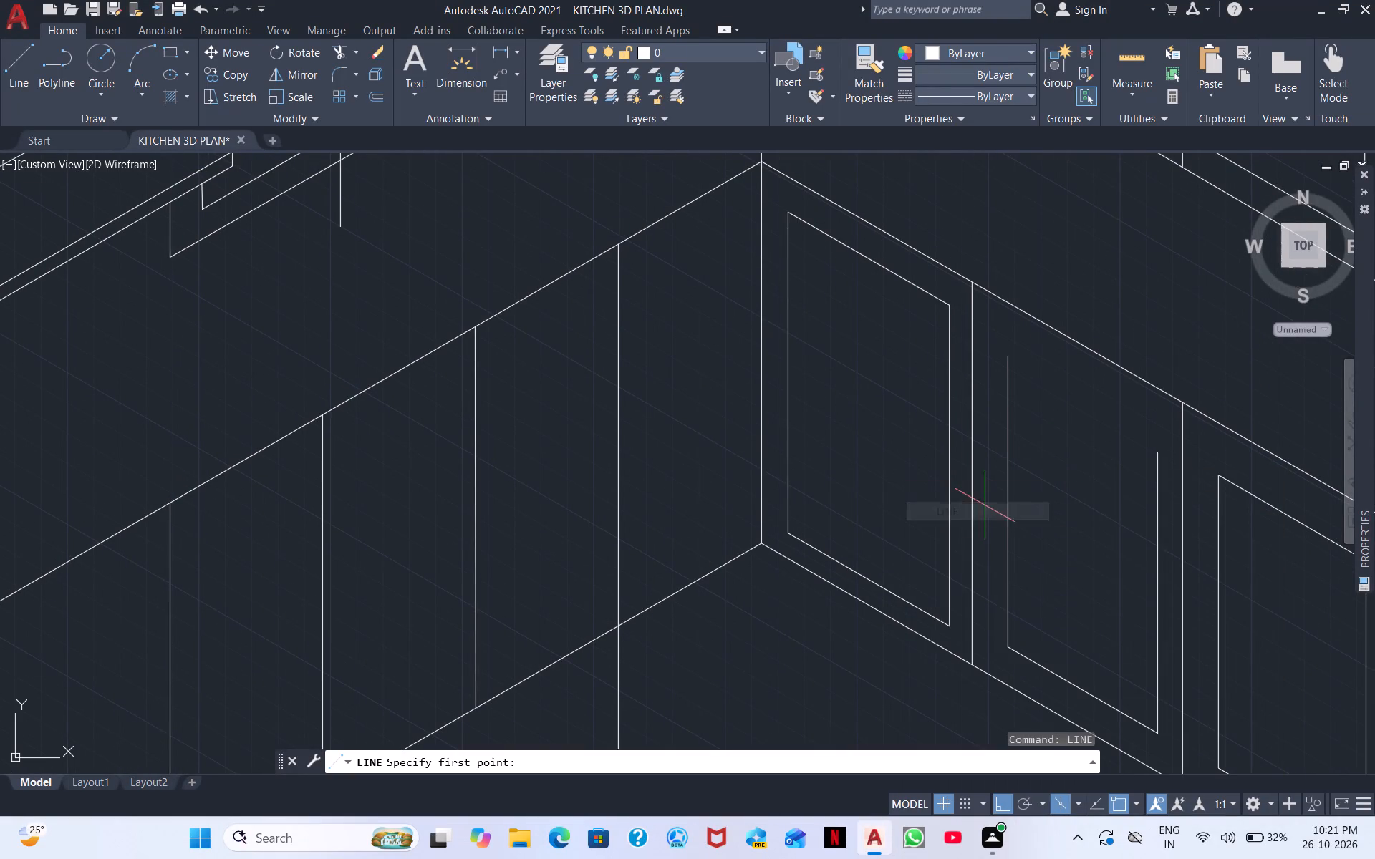
{"action": "left_click", "coordinate": [1004, 358]}
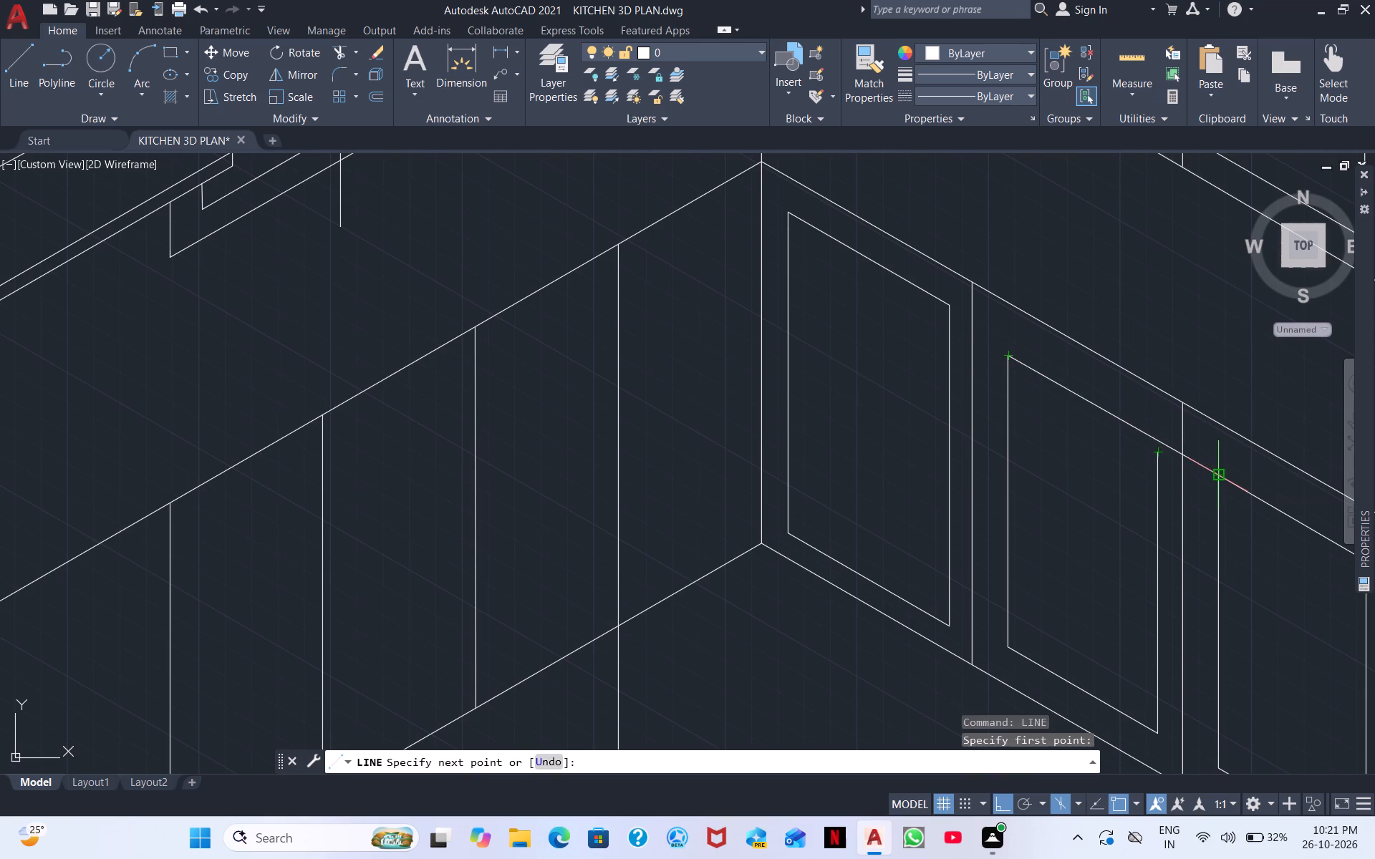
{"action": "left_click", "coordinate": [1216, 472]}
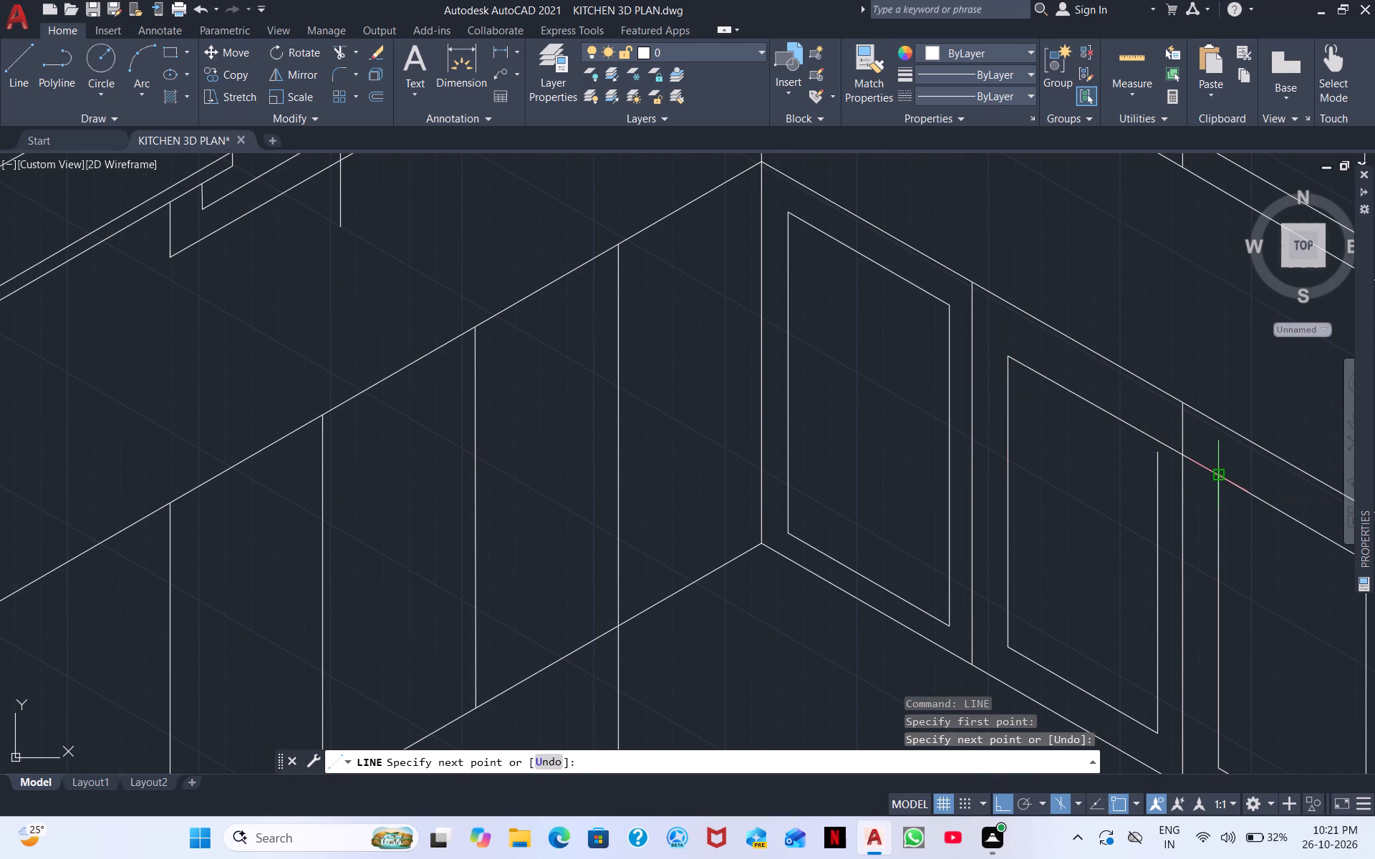
{"action": "key", "text": "grave"}
{"action": "key", "text": "Escape"}
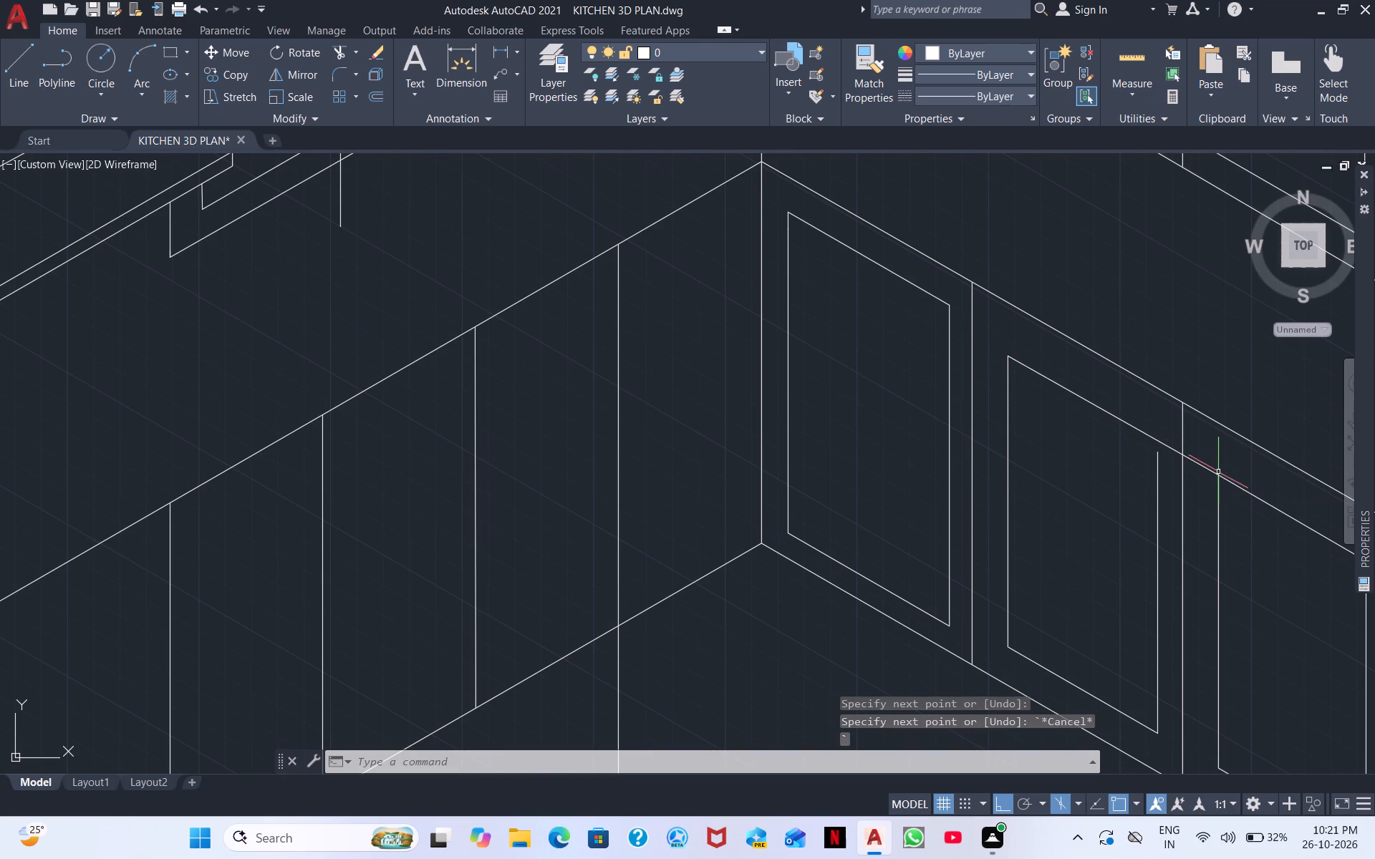
Extend that panel's other vertical side upward with a short line crossing the redrawn top edge.
{"action": "right_click", "coordinate": [1172, 482]}
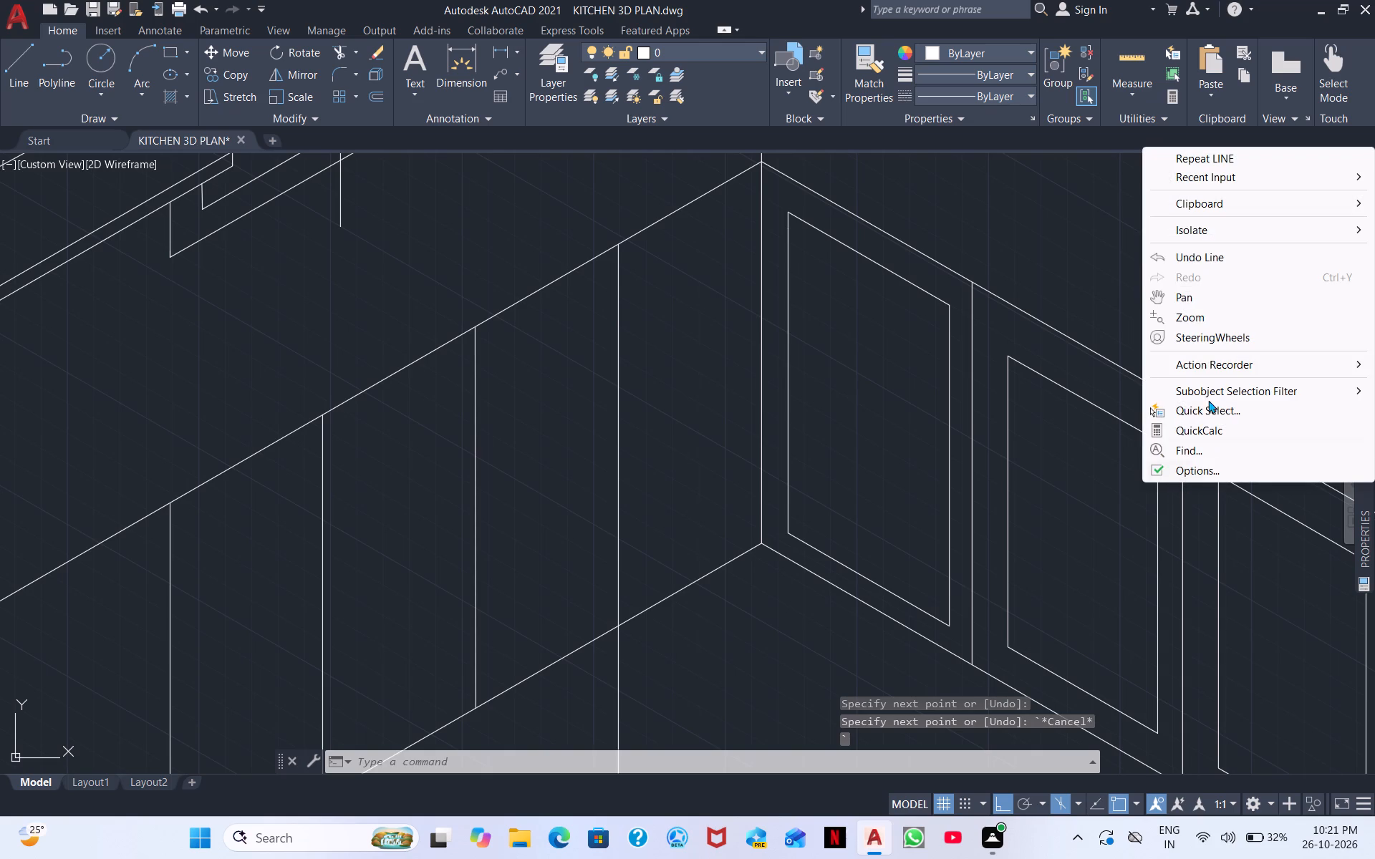
{"action": "left_click", "coordinate": [1210, 162]}
{"action": "left_click", "coordinate": [1157, 455]}
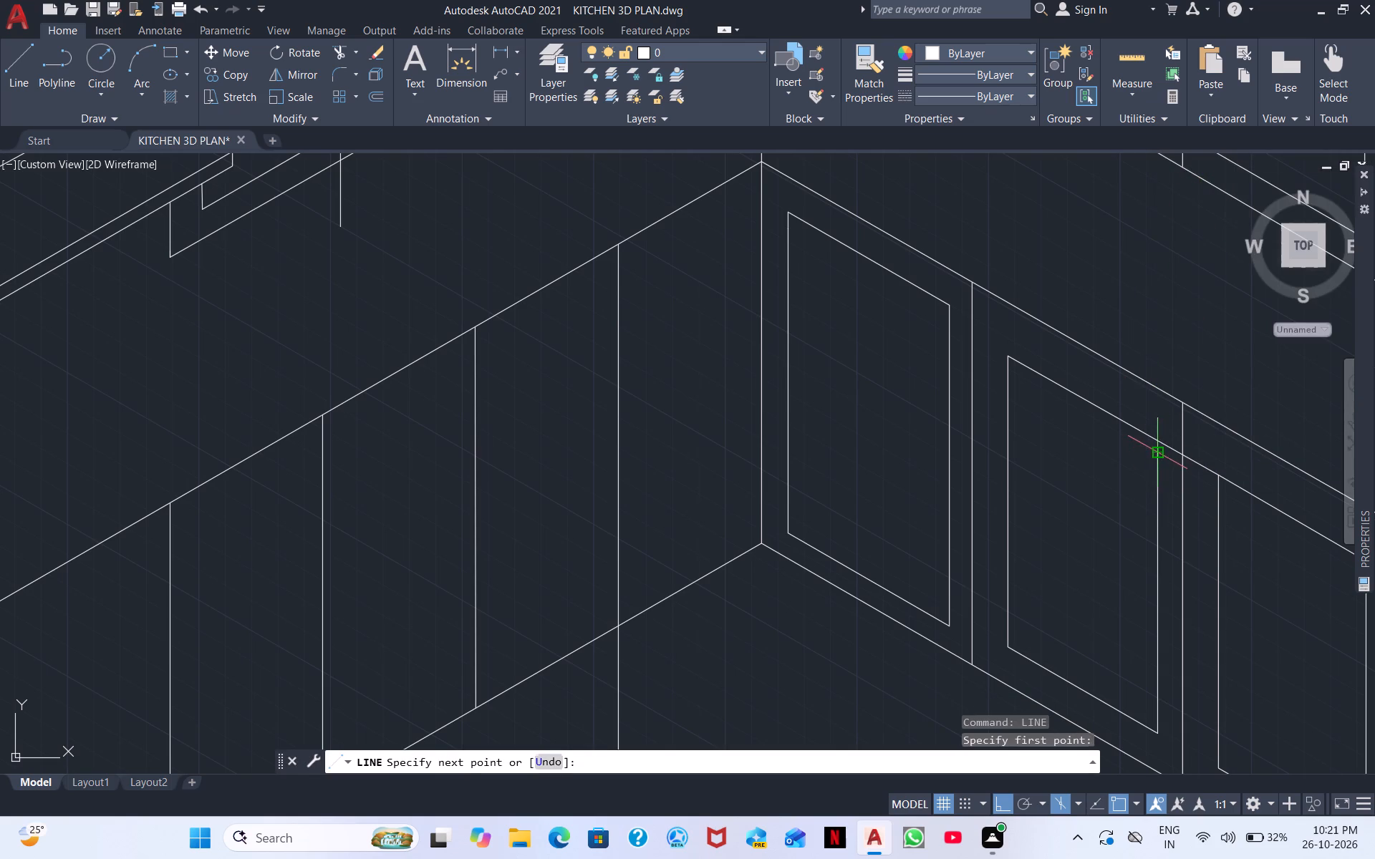
{"action": "left_click", "coordinate": [1159, 409]}
{"action": "key", "text": "Escape"}
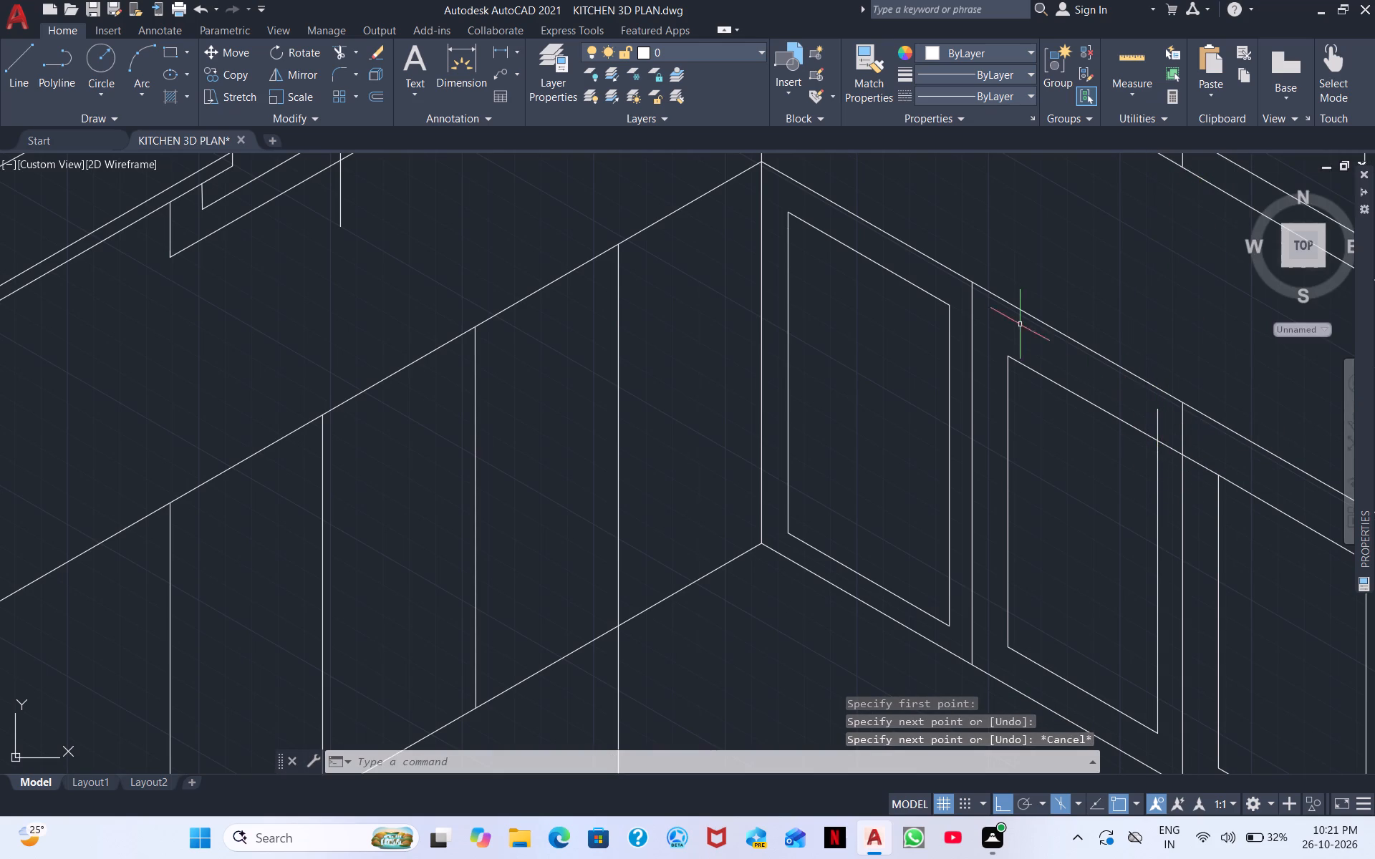
Trim the projecting vertical stub and the top edge's excess out to the third base door's panel.
{"action": "left_click", "coordinate": [339, 57]}
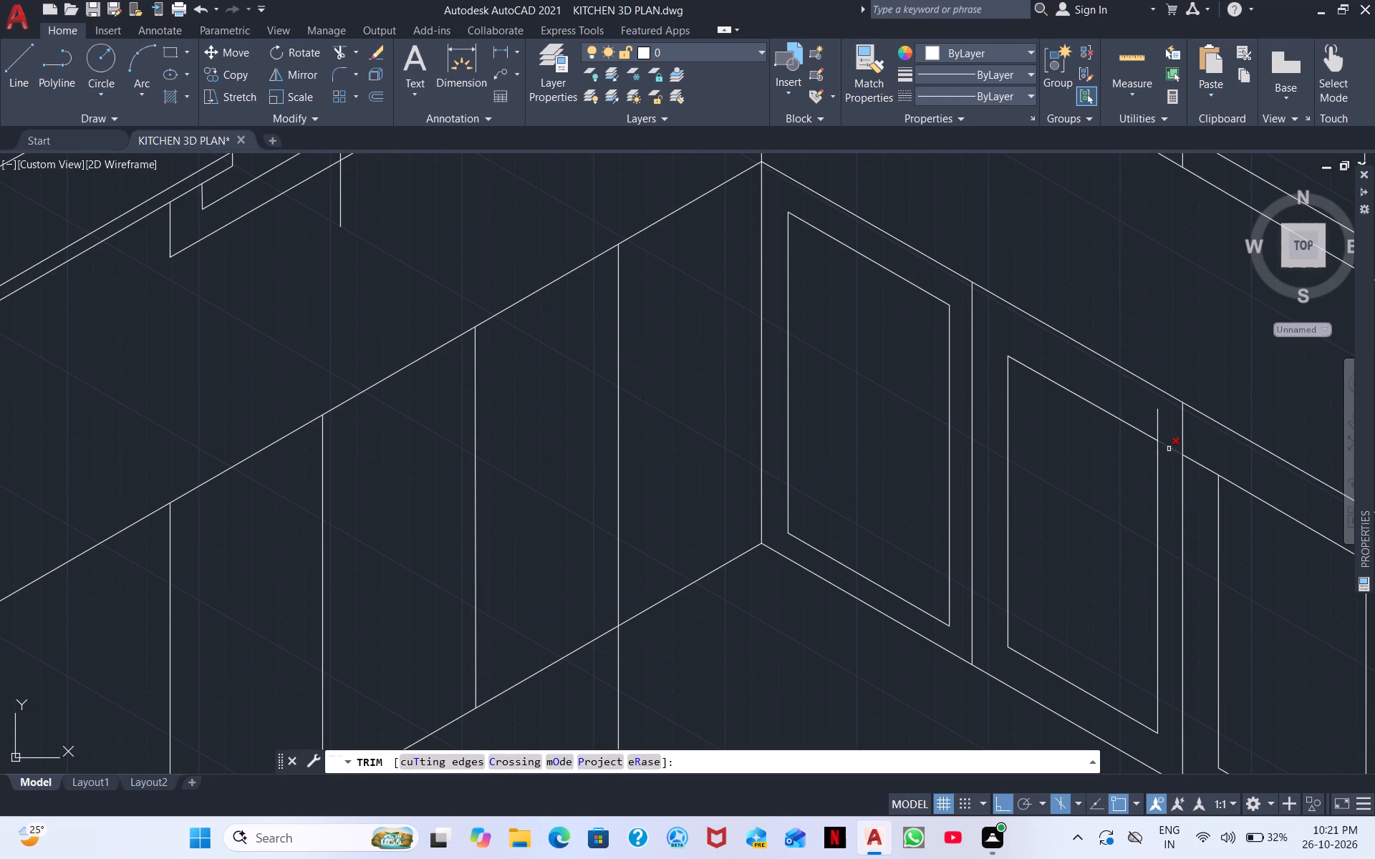
{"action": "left_click", "coordinate": [1169, 449]}
{"action": "left_click_drag", "start_coordinate": [1154, 419], "coordinate": [1166, 432]}
{"action": "left_click_drag", "start_coordinate": [1202, 458], "coordinate": [1206, 472]}
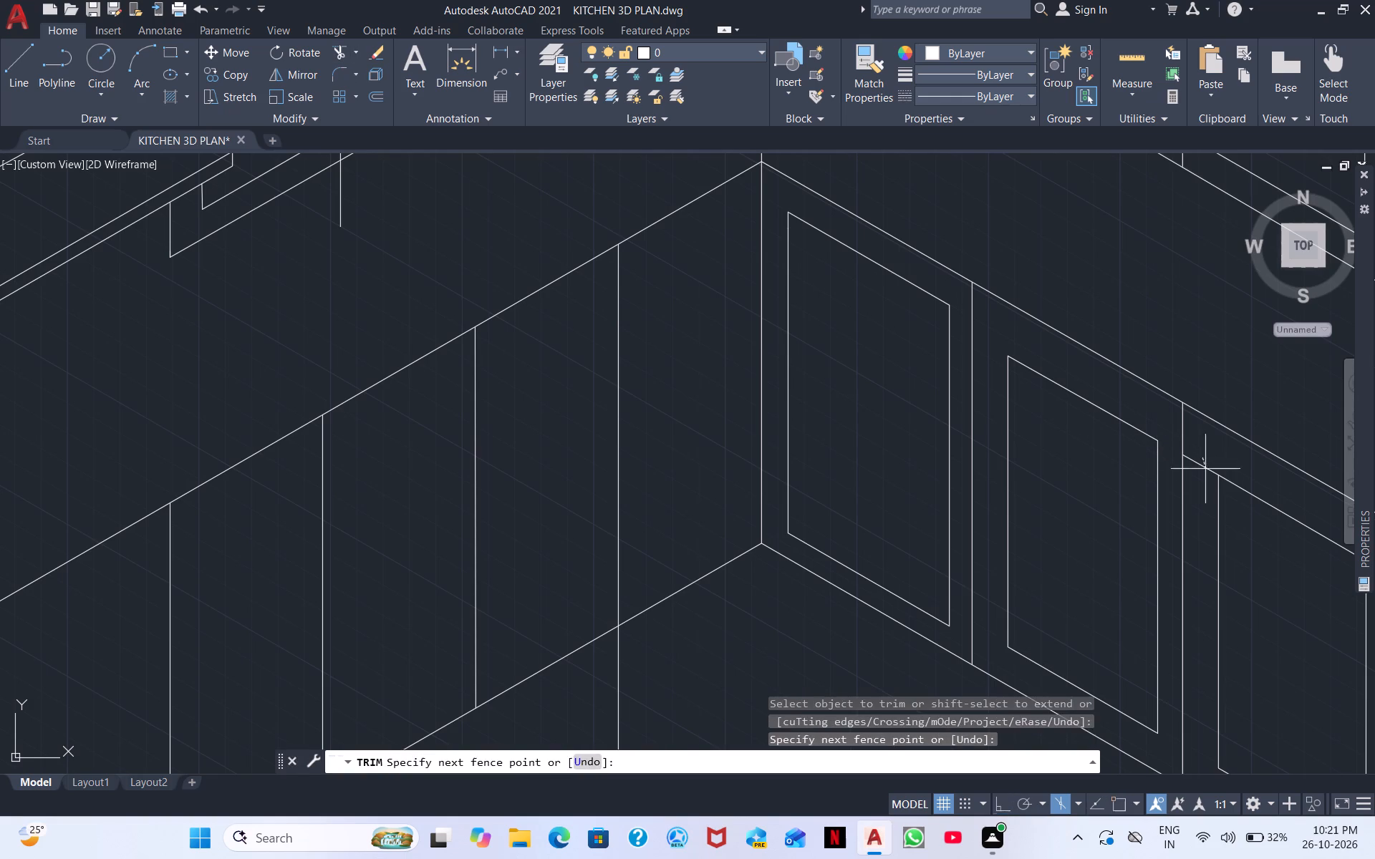
{"action": "left_click_drag", "start_coordinate": [1206, 472], "coordinate": [1210, 487]}
Trim all door divider stubs that project below the bottom edge of the plain base cabinet run without inset panels.
{"action": "middle_click_drag", "start_coordinate": [1001, 448], "coordinate": [1041, 462]}
{"action": "scroll", "coordinate": [1045, 455], "scroll_direction": "down", "scroll_amount": 1}
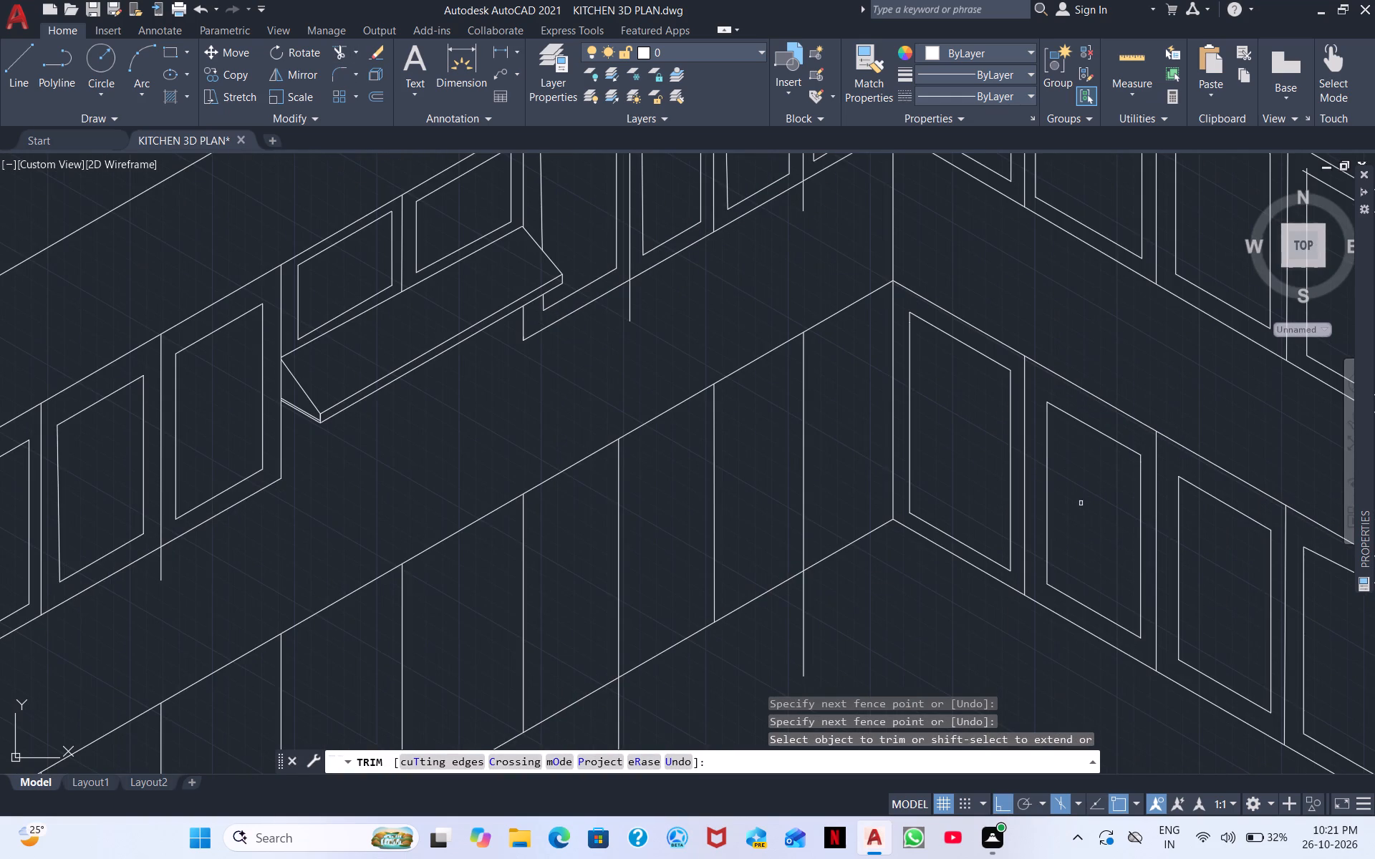
{"action": "left_click_drag", "start_coordinate": [871, 611], "coordinate": [749, 687]}
{"action": "middle_click_drag", "start_coordinate": [750, 654], "coordinate": [971, 461]}
{"action": "left_click_drag", "start_coordinate": [900, 512], "coordinate": [690, 645]}
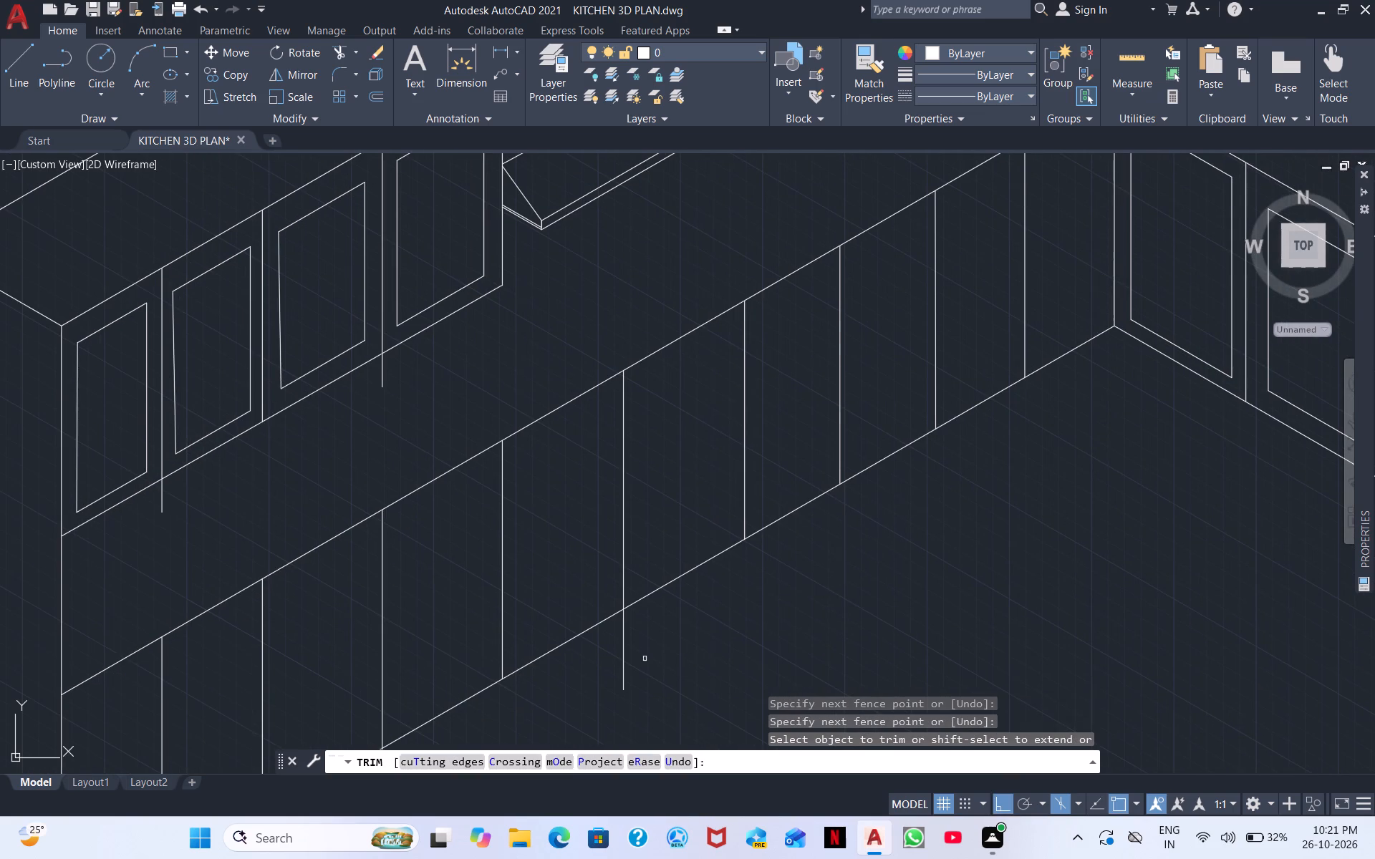
{"action": "middle_click_drag", "start_coordinate": [706, 631], "coordinate": [930, 404]}
{"action": "left_click_drag", "start_coordinate": [905, 422], "coordinate": [577, 585]}
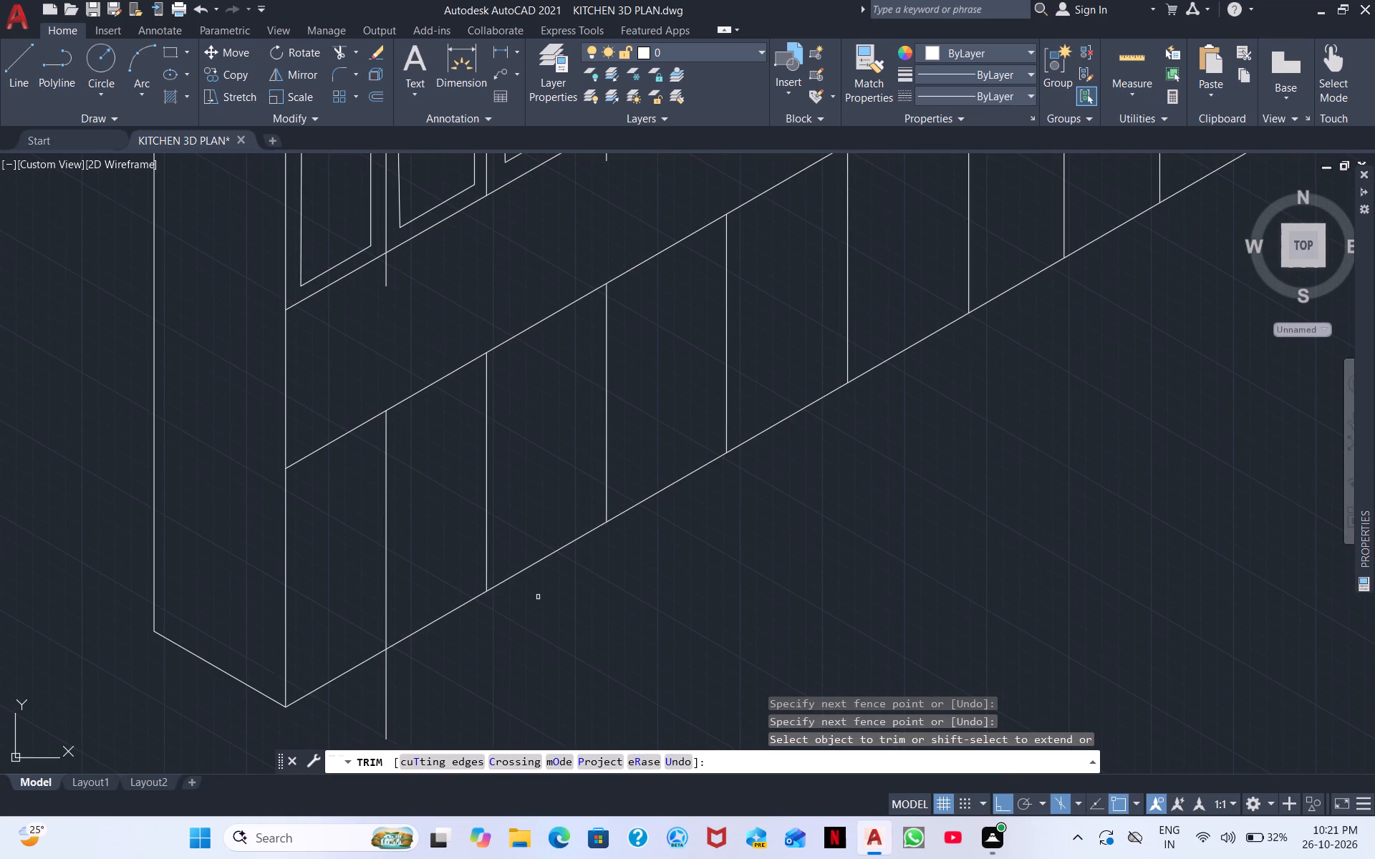
{"action": "left_click_drag", "start_coordinate": [354, 694], "coordinate": [476, 655]}
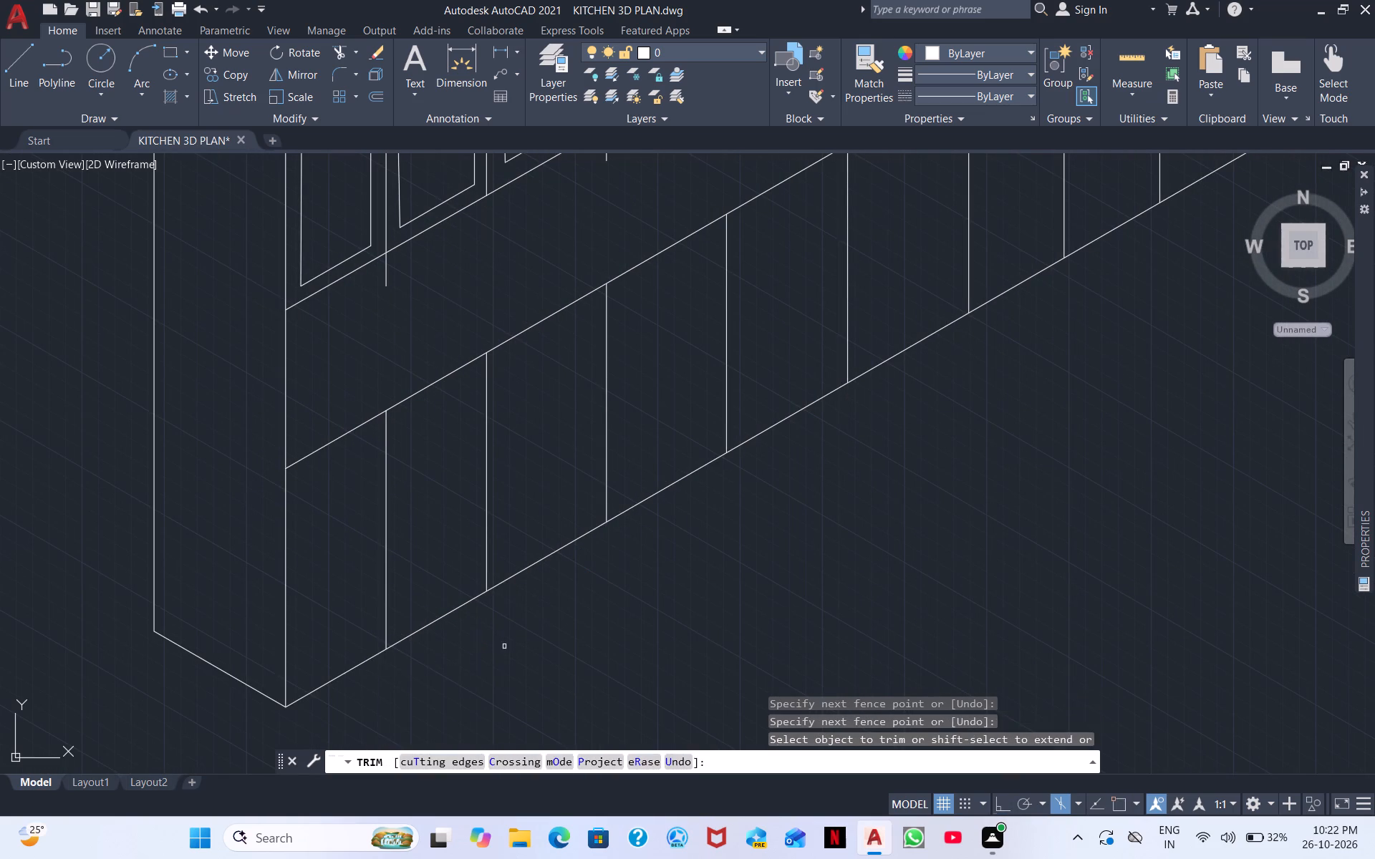
Trim the divider stubs projecting below the wall cabinets' bottom edge on both sides of the hood.
{"action": "scroll", "coordinate": [625, 620], "scroll_direction": "down", "scroll_amount": 1}
{"action": "scroll", "coordinate": [425, 426], "scroll_direction": "up", "scroll_amount": 2}
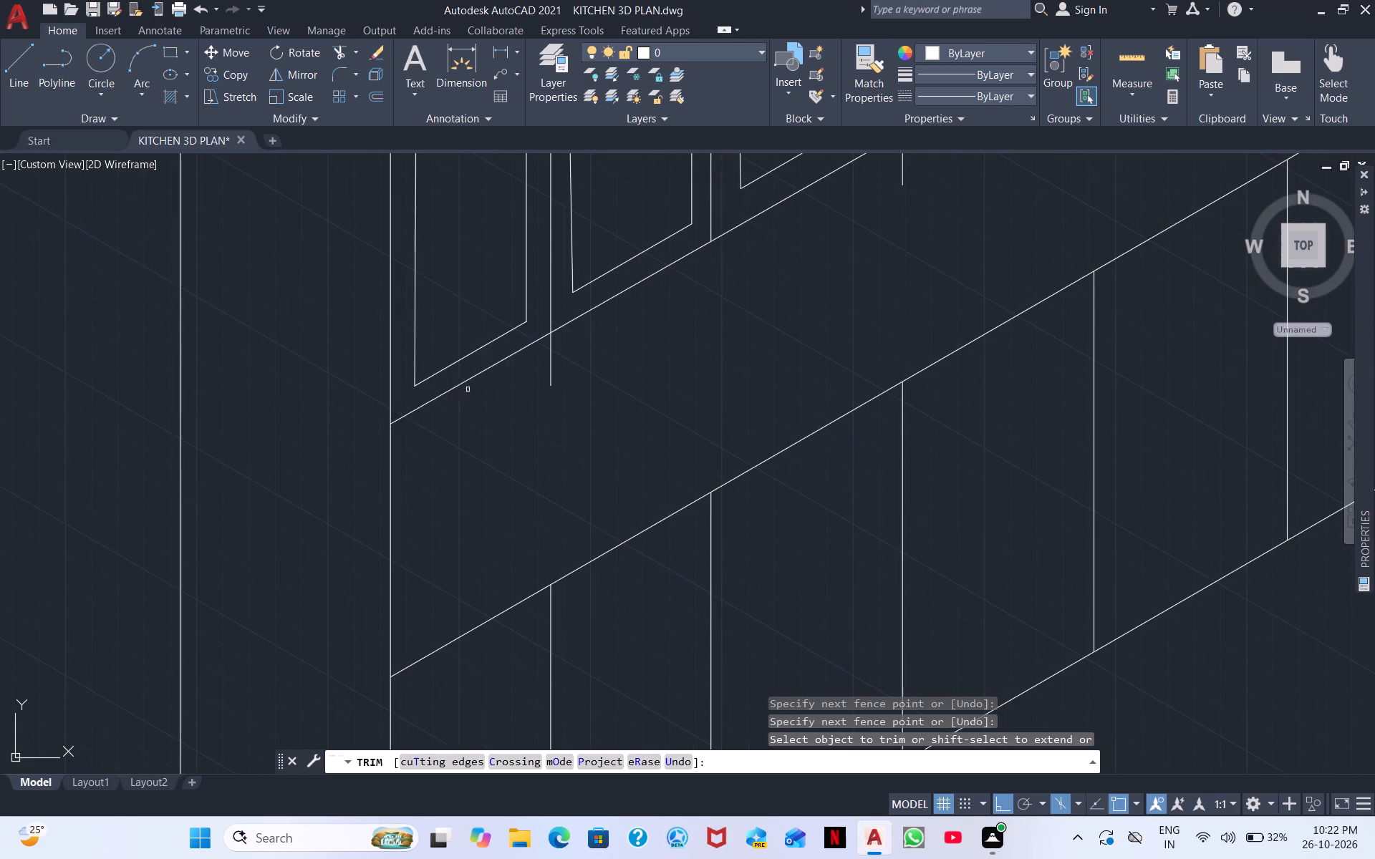
{"action": "left_click", "coordinate": [554, 373]}
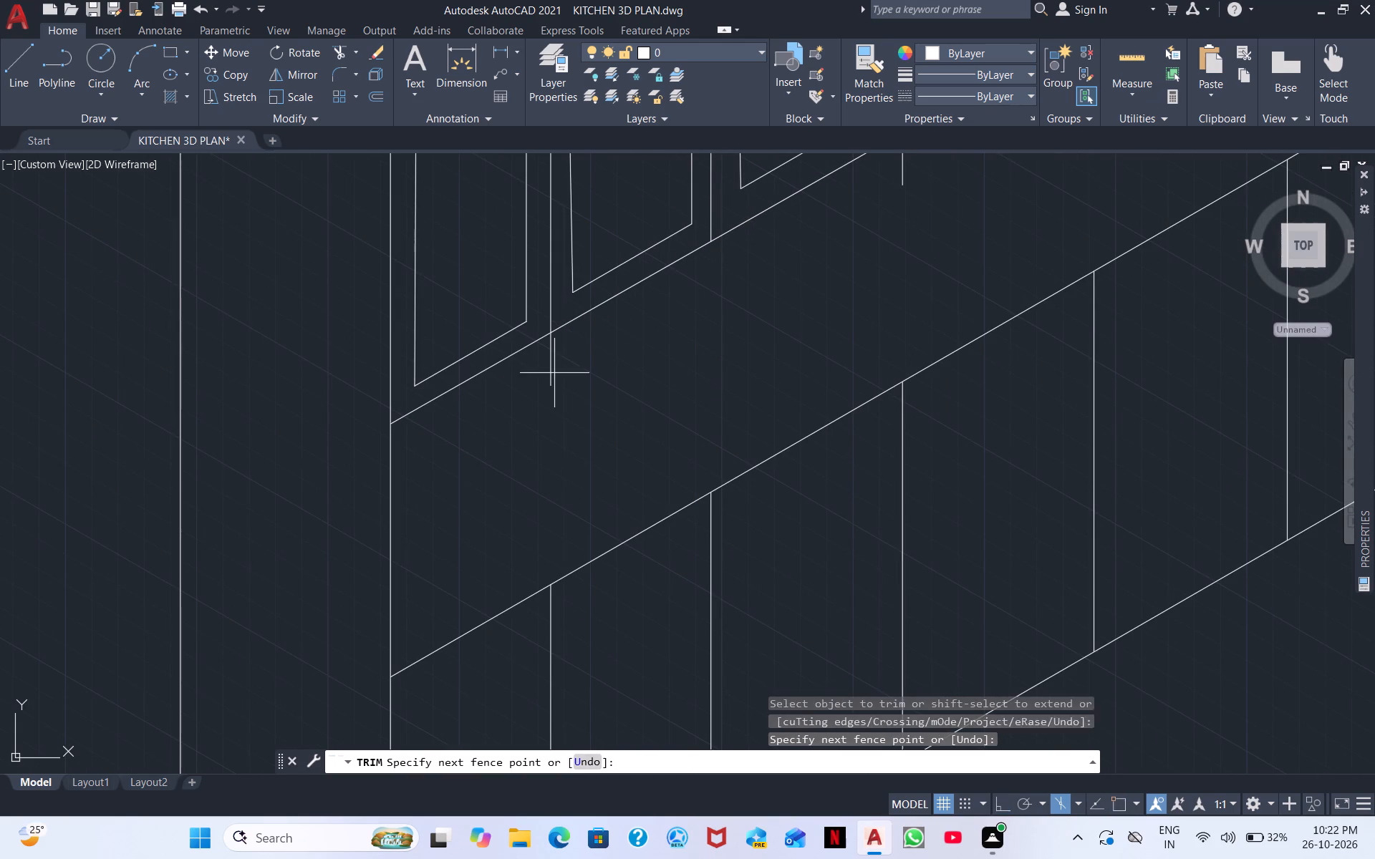
{"action": "left_click_drag", "start_coordinate": [544, 380], "coordinate": [565, 359]}
{"action": "middle_click_drag", "start_coordinate": [735, 291], "coordinate": [529, 641]}
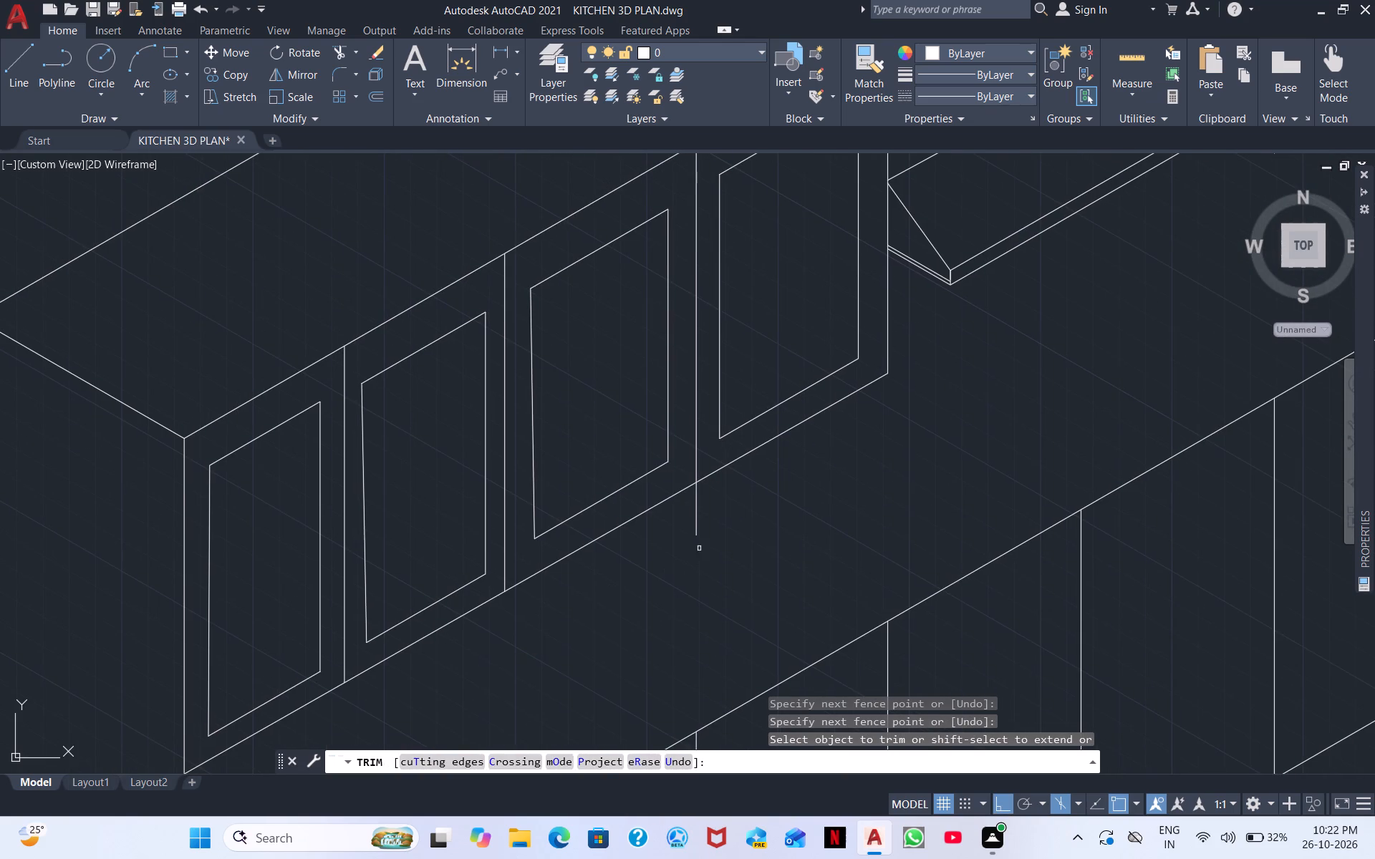
{"action": "left_click_drag", "start_coordinate": [691, 518], "coordinate": [718, 504]}
{"action": "scroll", "coordinate": [942, 409], "scroll_direction": "down", "scroll_amount": 1}
{"action": "middle_click_drag", "start_coordinate": [979, 398], "coordinate": [306, 704]}
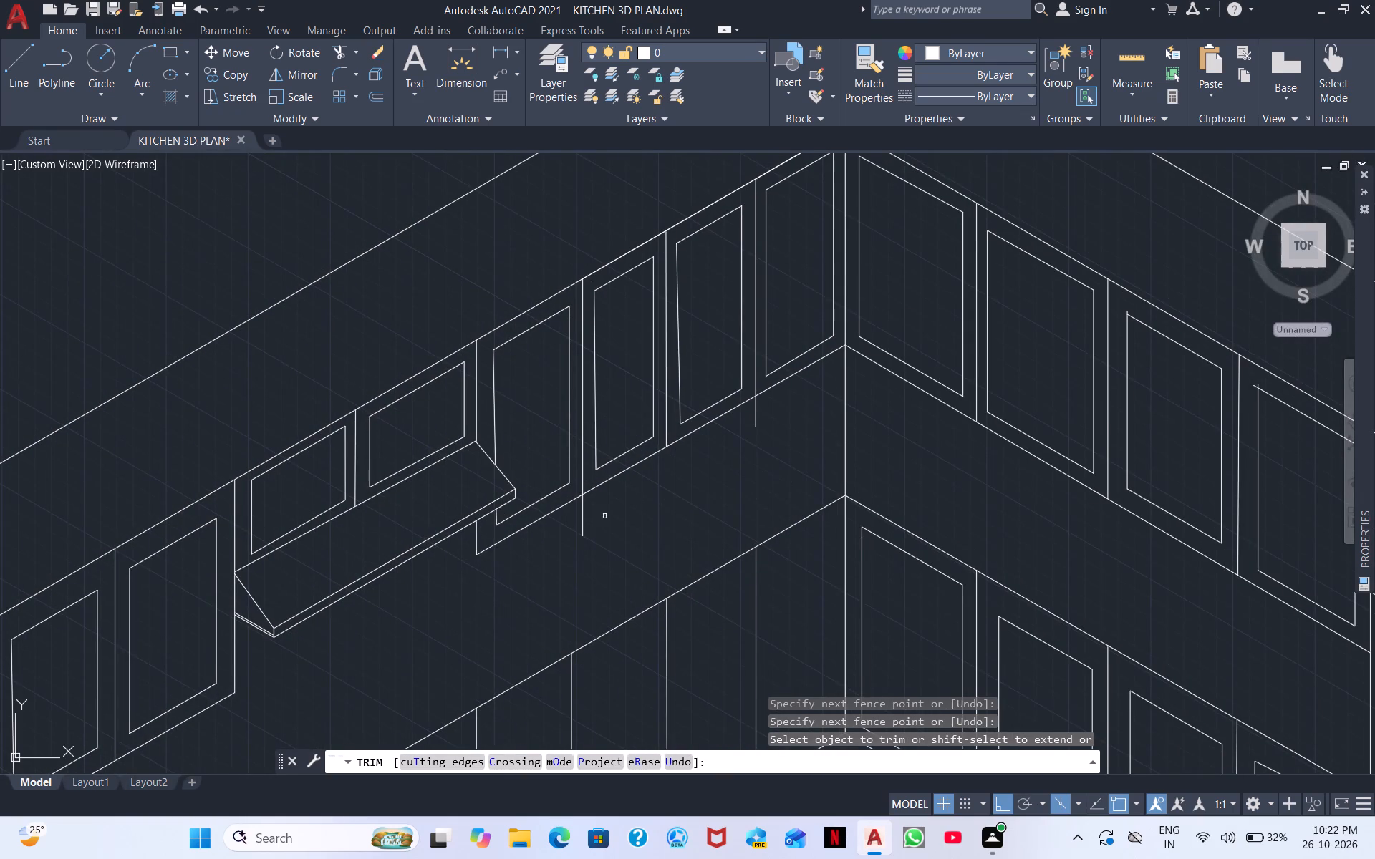
{"action": "left_click_drag", "start_coordinate": [559, 547], "coordinate": [759, 409]}
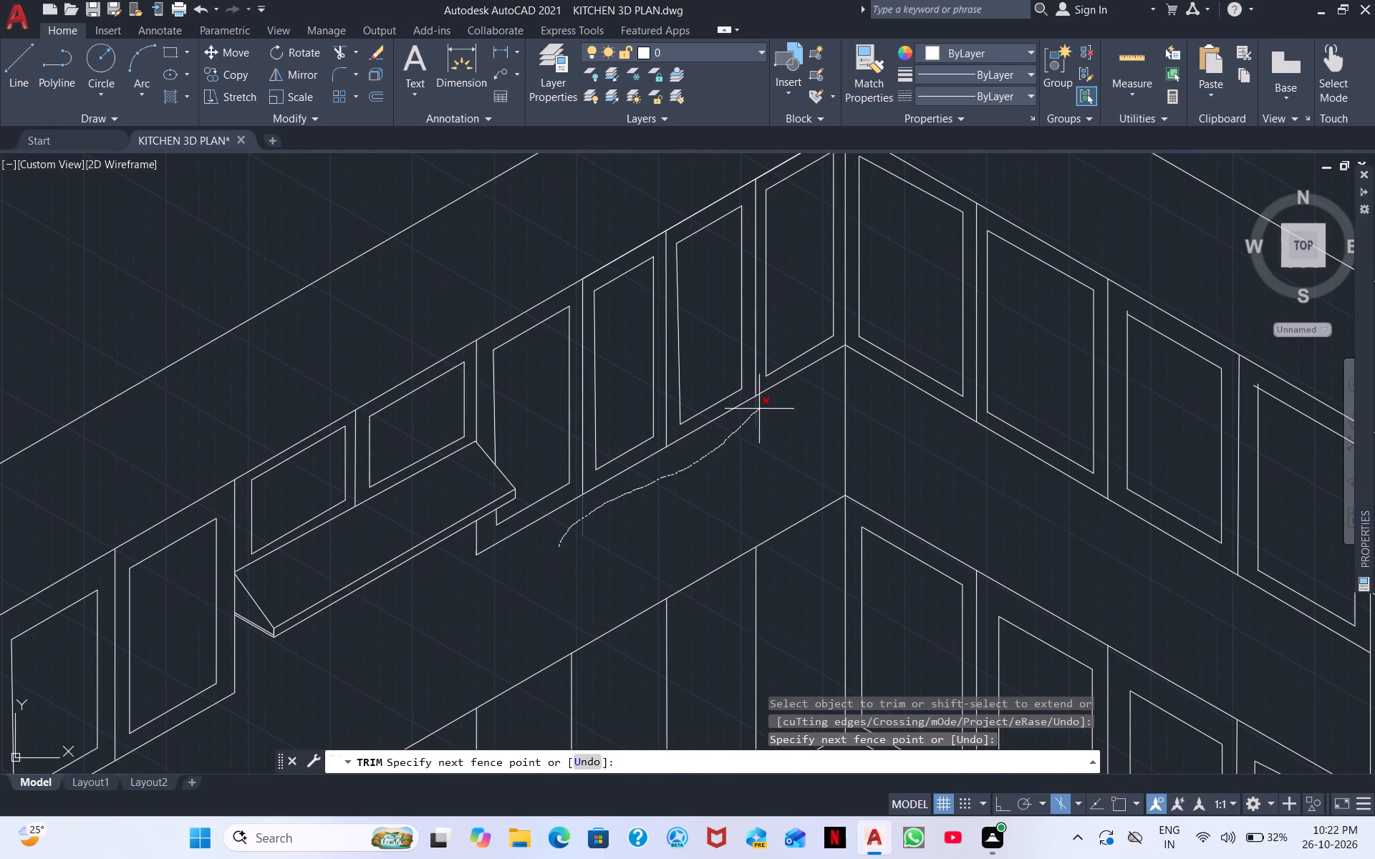
{"action": "left_click_drag", "start_coordinate": [759, 409], "coordinate": [766, 405]}
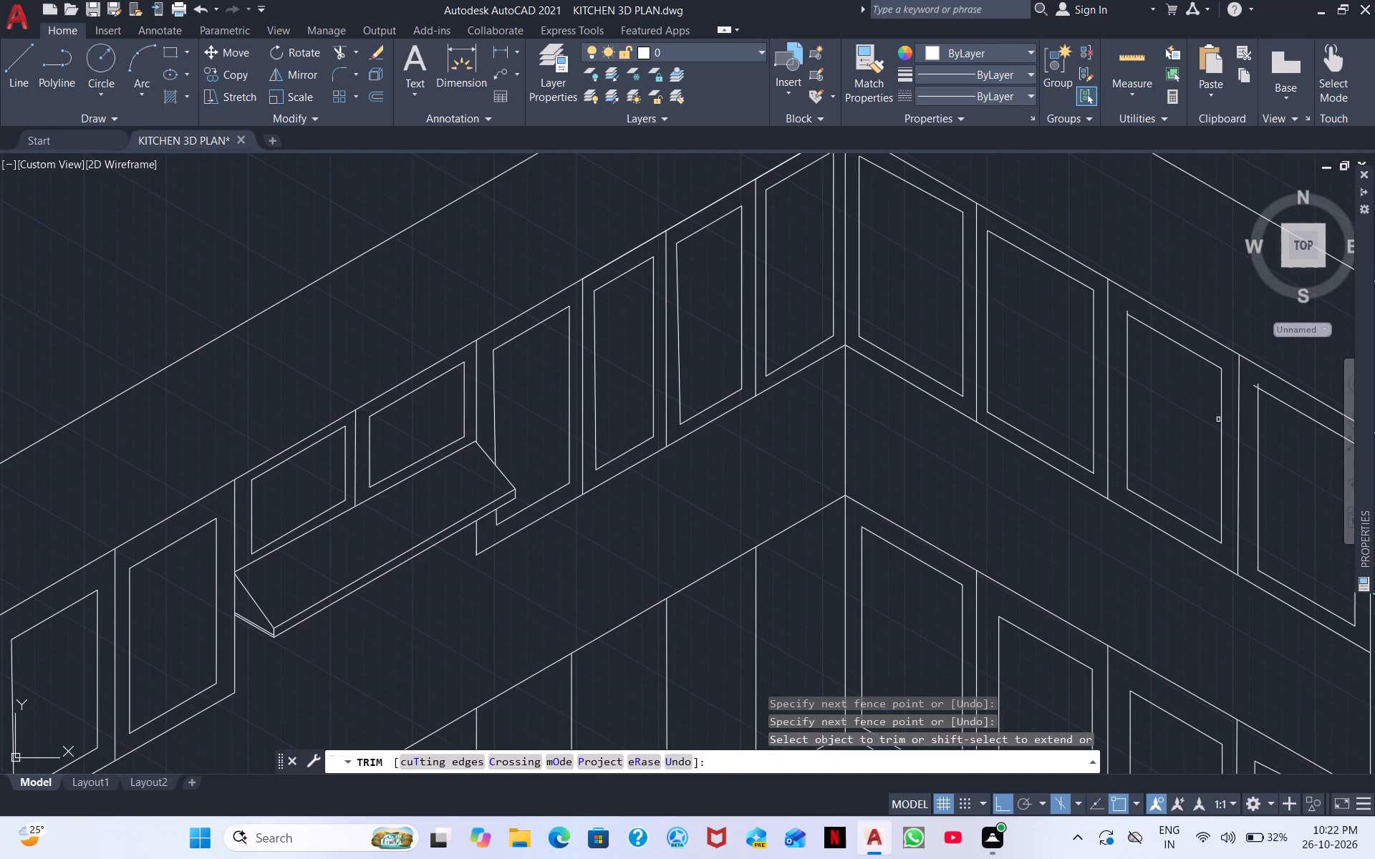
Trim the overshooting line ends at the upper corner-side corners of the third and fourth wall cabinet panels on the tall unit's wall.
{"action": "scroll", "coordinate": [1171, 385], "scroll_direction": "up", "scroll_amount": 2}
{"action": "middle_click_drag", "start_coordinate": [1137, 478], "coordinate": [1058, 735]}
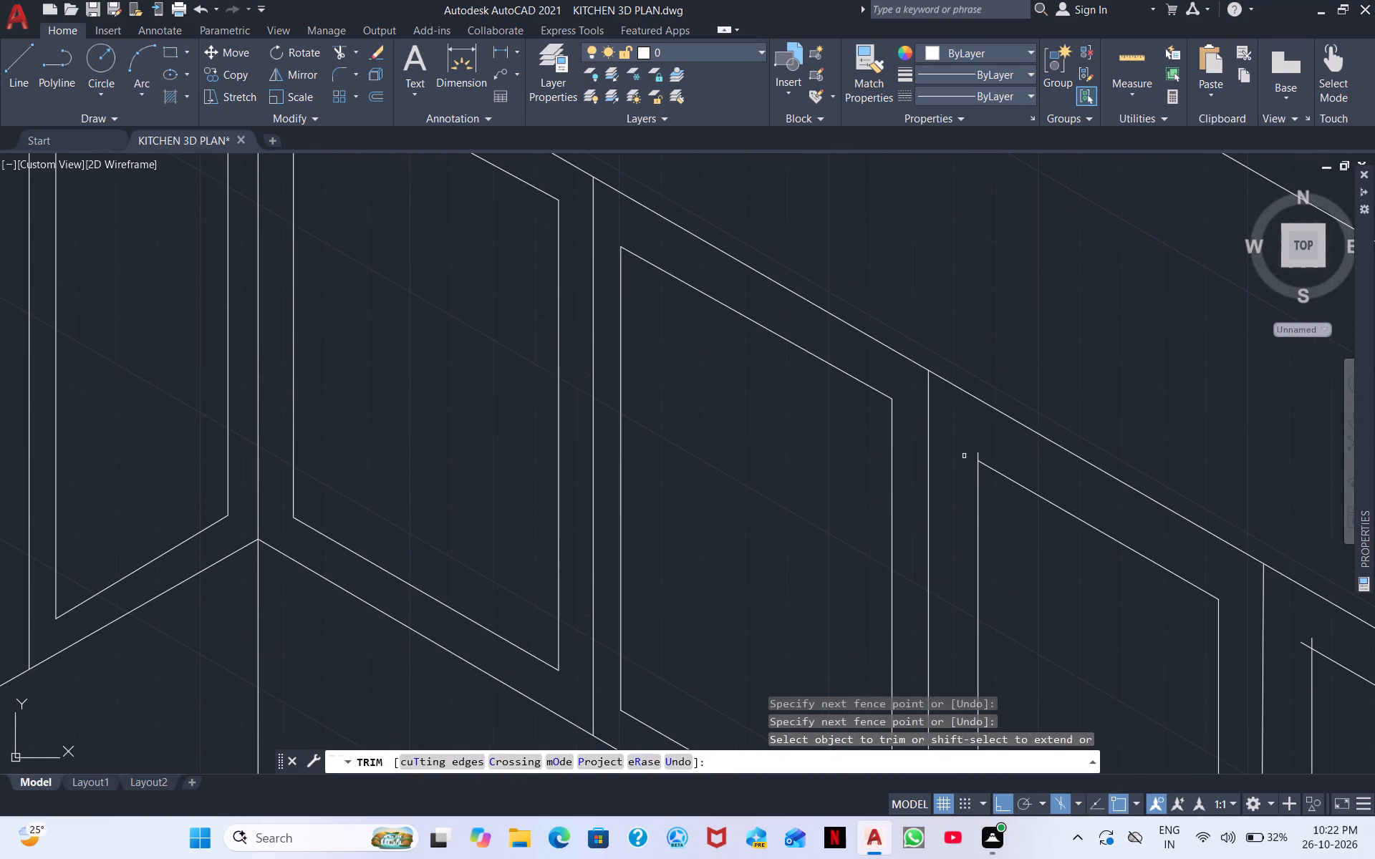
{"action": "left_click", "coordinate": [980, 454]}
{"action": "middle_click_drag", "start_coordinate": [1064, 594], "coordinate": [798, 475]}
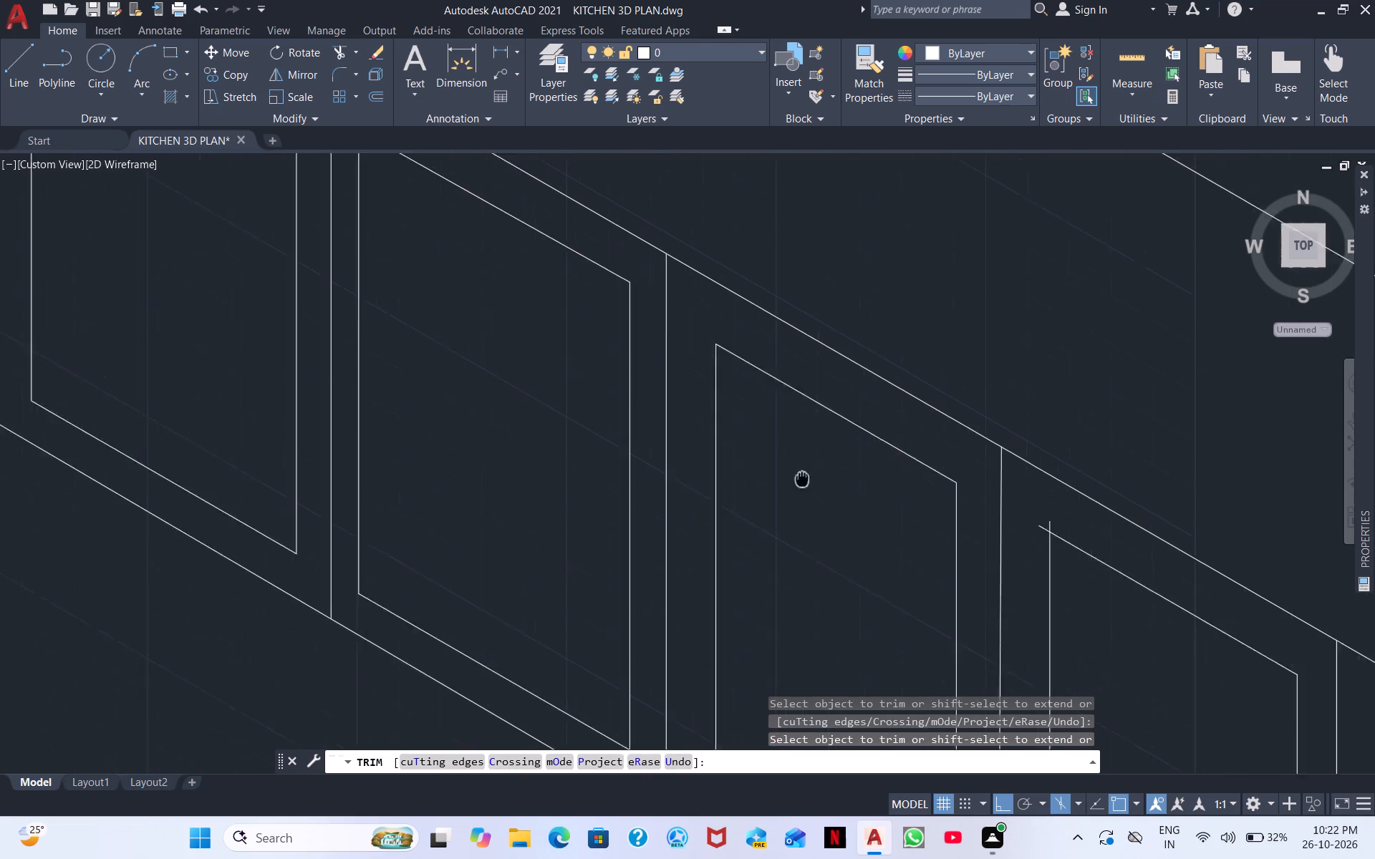
{"action": "middle_click_drag", "start_coordinate": [798, 475], "coordinate": [598, 445]}
{"action": "scroll", "coordinate": [842, 496], "scroll_direction": "up", "scroll_amount": 4}
{"action": "left_click_drag", "start_coordinate": [836, 500], "coordinate": [800, 550]}
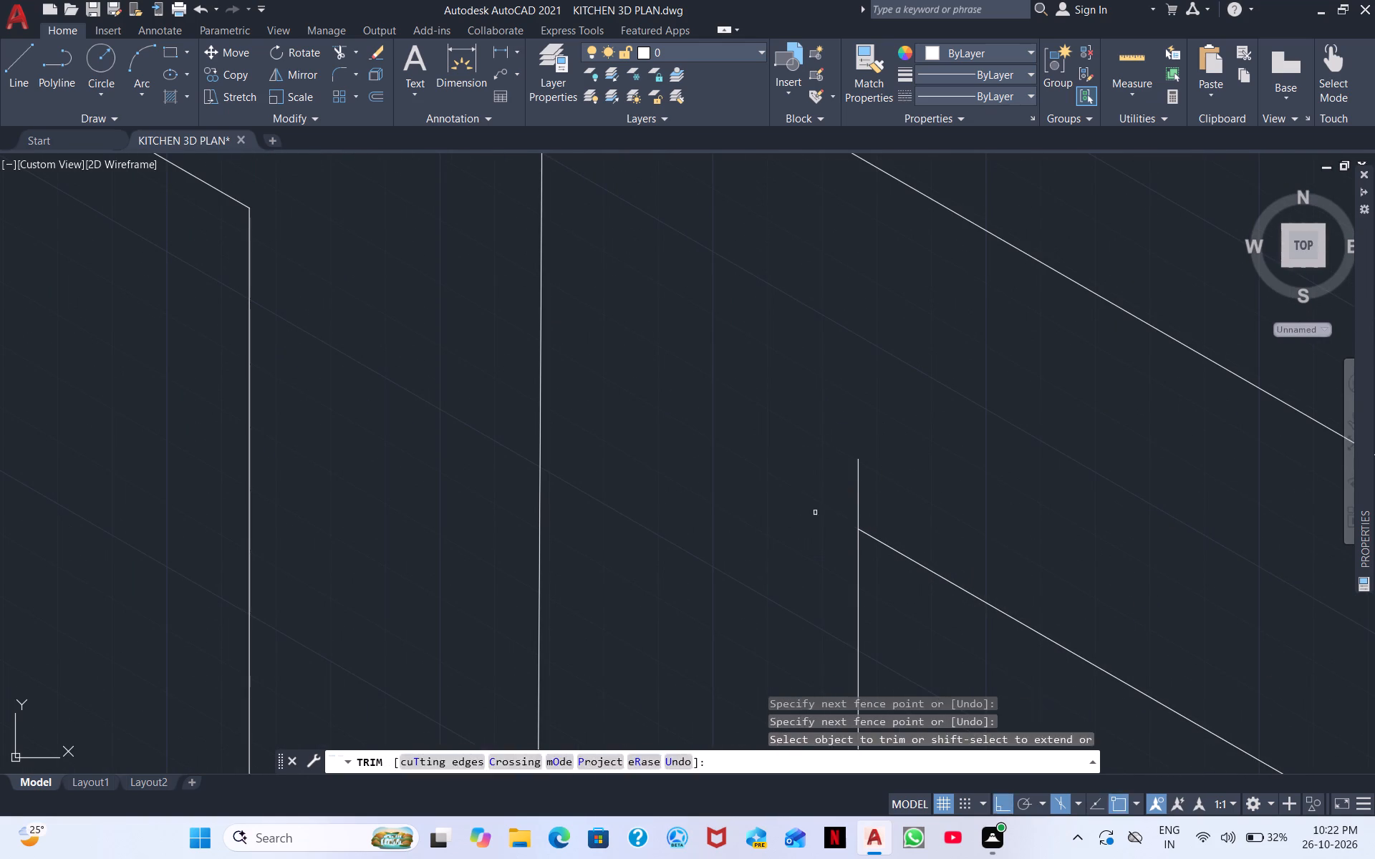
{"action": "left_click_drag", "start_coordinate": [830, 491], "coordinate": [895, 524]}
Check the wall and base cabinet panels on the tall unit's wall for leftover line ends and finish trimming.
{"action": "scroll", "coordinate": [902, 519], "scroll_direction": "down", "scroll_amount": 2}
{"action": "scroll", "coordinate": [988, 665], "scroll_direction": "down", "scroll_amount": 2}
{"action": "middle_click_drag", "start_coordinate": [1012, 654], "coordinate": [853, 411]}
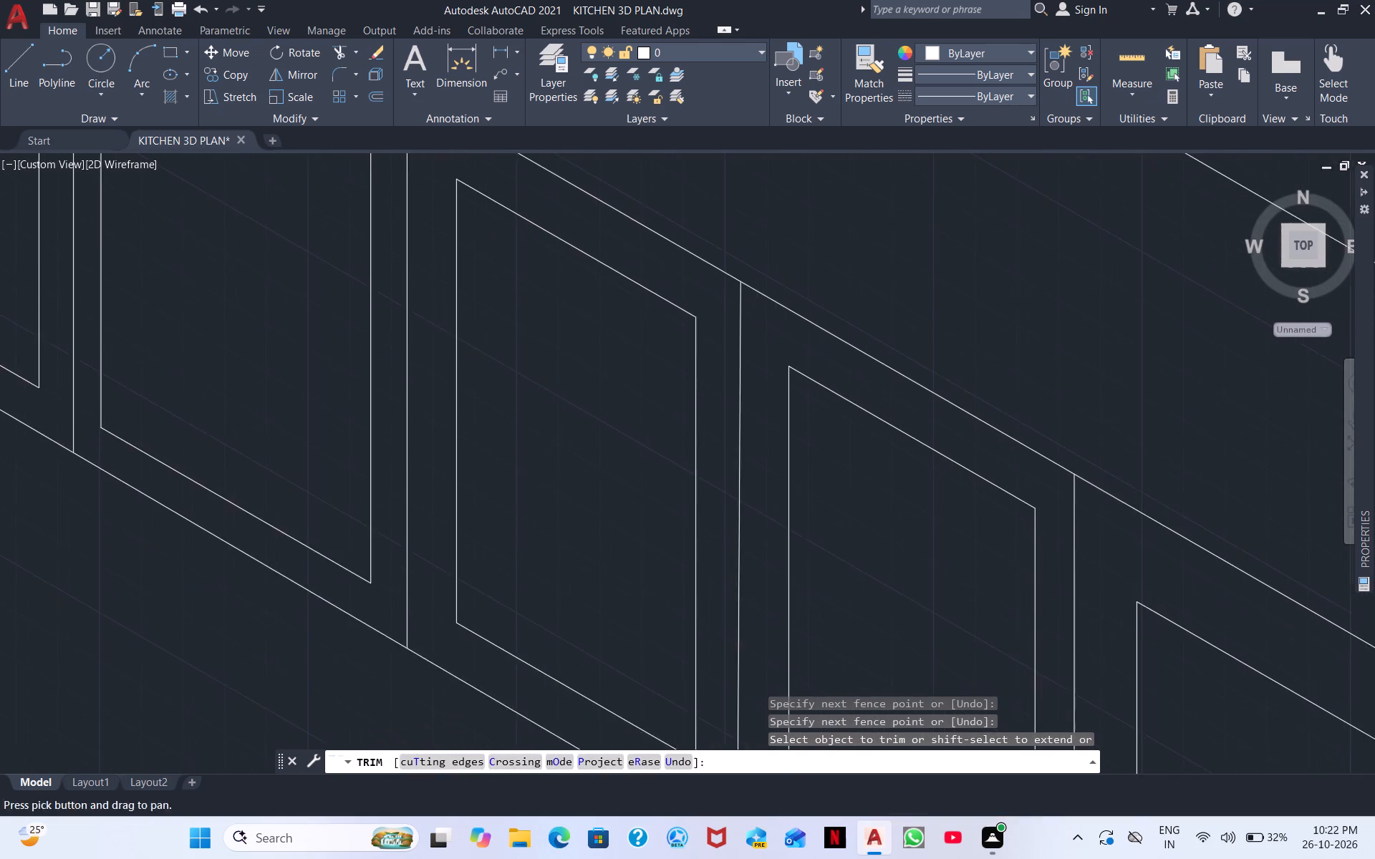
{"action": "scroll", "coordinate": [916, 513], "scroll_direction": "down", "scroll_amount": 1}
{"action": "middle_click_drag", "start_coordinate": [959, 576], "coordinate": [788, 321]}
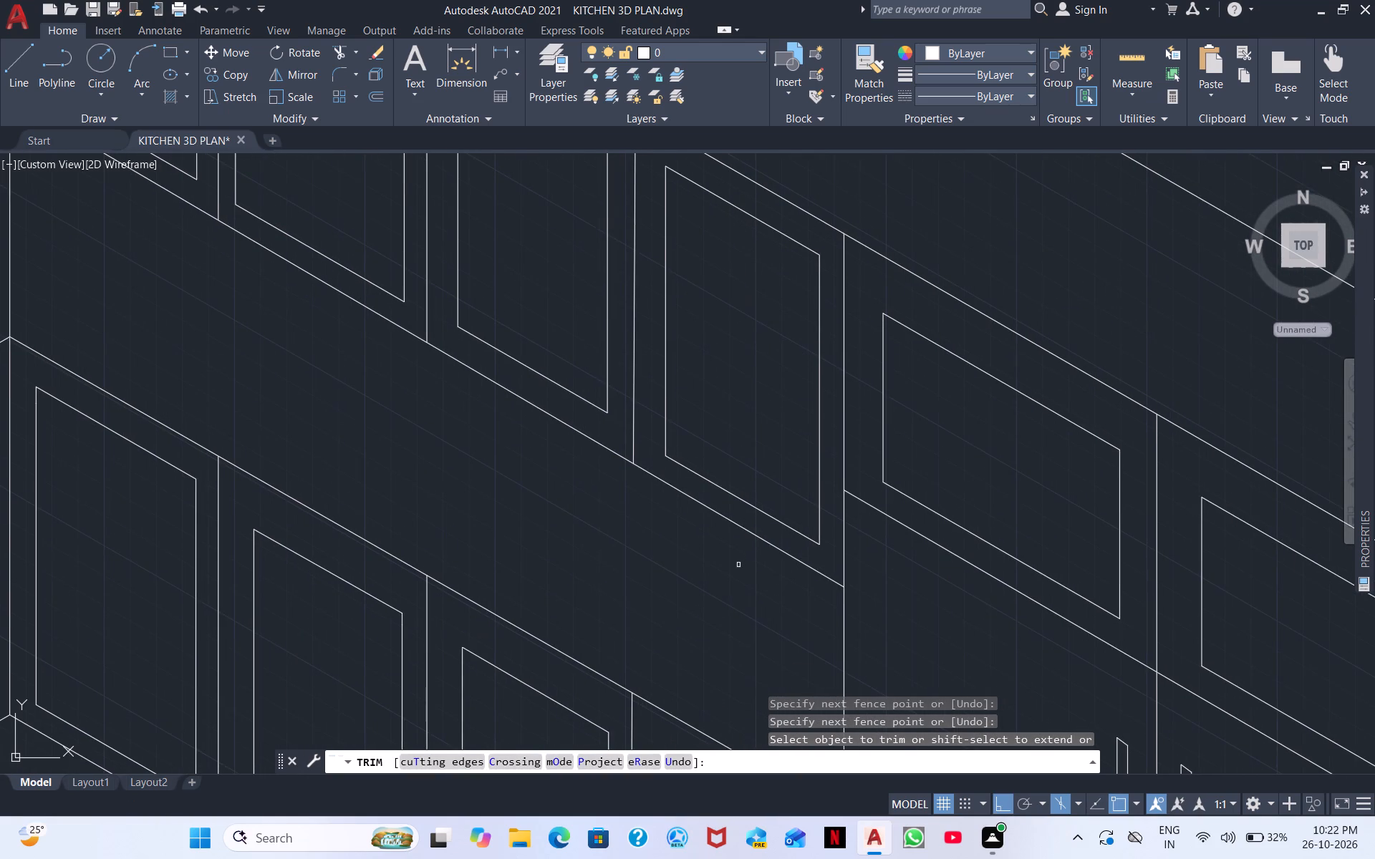
{"action": "middle_click_drag", "start_coordinate": [738, 566], "coordinate": [806, 496]}
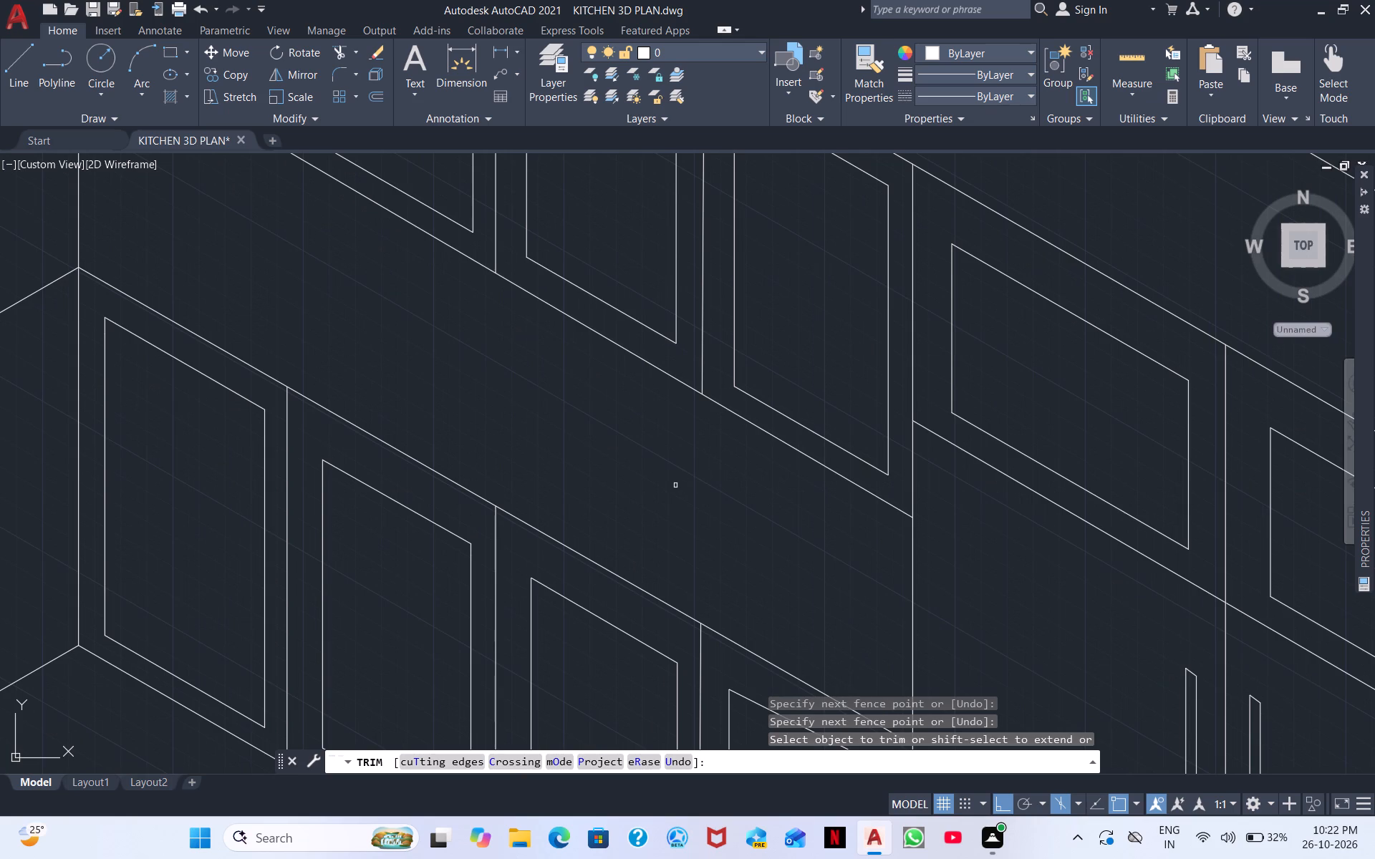
{"action": "middle_click_drag", "start_coordinate": [614, 538], "coordinate": [635, 437]}
{"action": "middle_click_drag", "start_coordinate": [486, 476], "coordinate": [700, 335]}
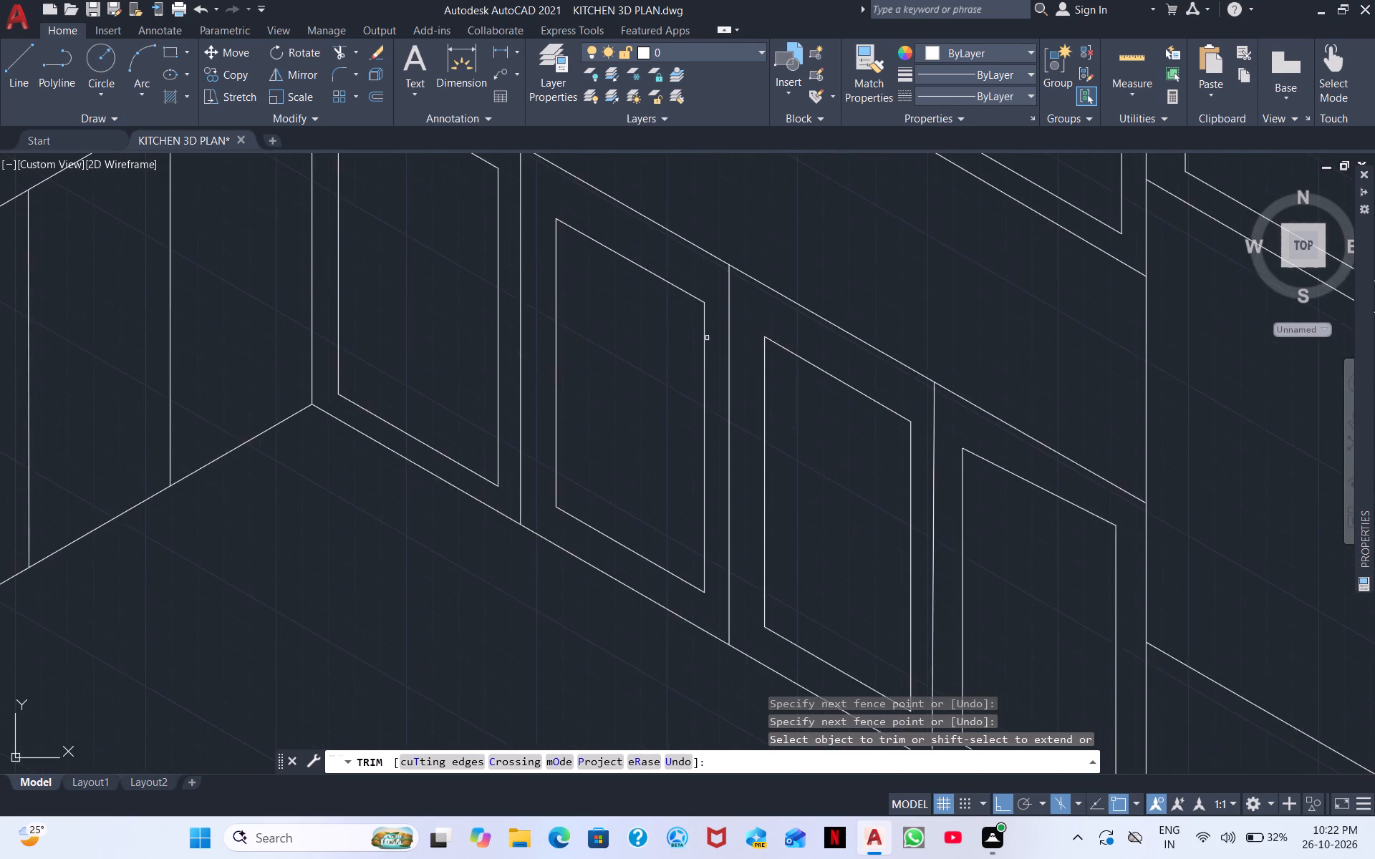
{"action": "scroll", "coordinate": [551, 416], "scroll_direction": "down", "scroll_amount": 1}
{"action": "middle_click_drag", "start_coordinate": [407, 429], "coordinate": [675, 342]}
{"action": "right_click", "coordinate": [637, 482]}
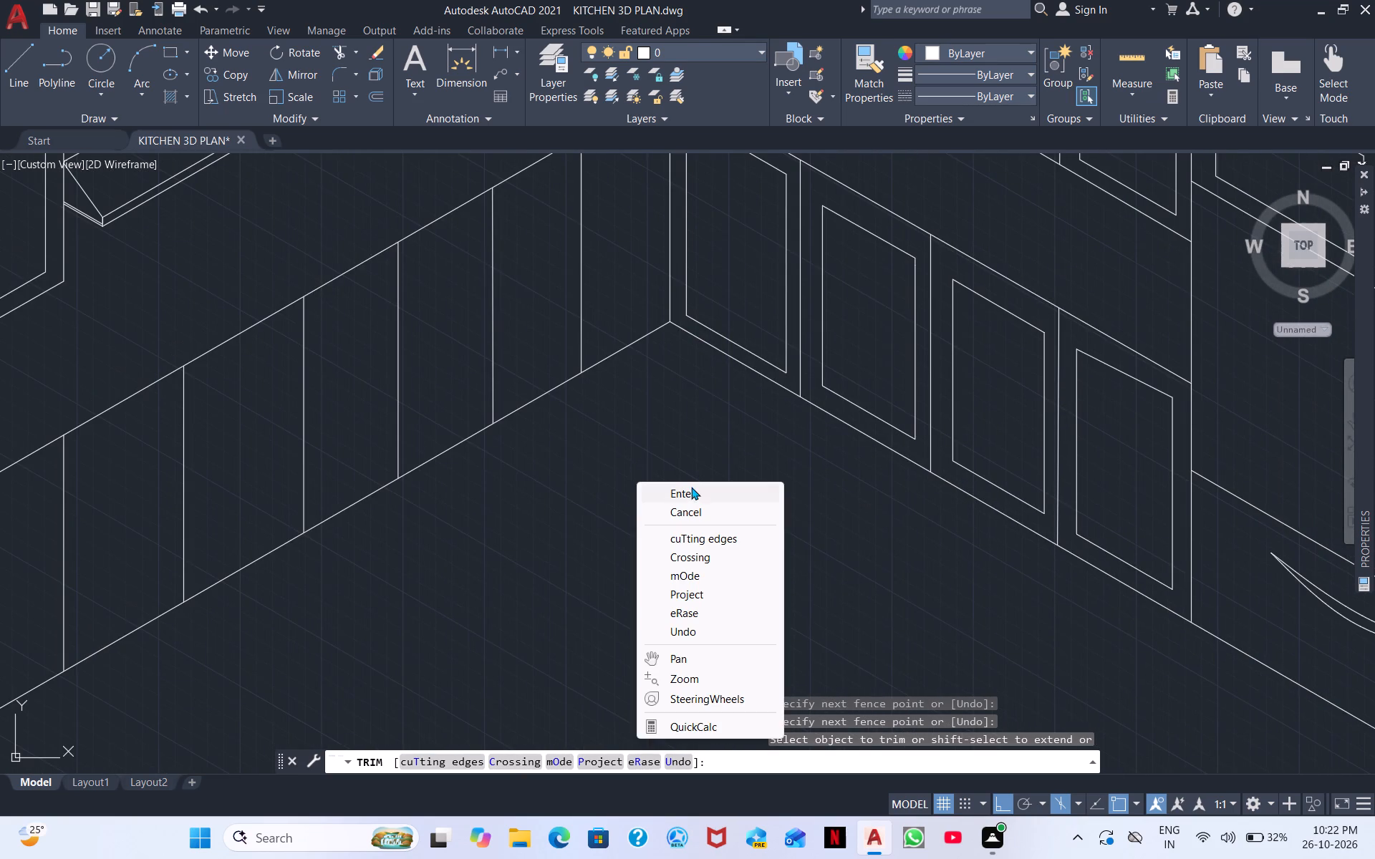
{"action": "left_click", "coordinate": [690, 492]}
Draw a line about 832 units long just below the plain base run's top edge, from inside its outer end past the room corner.
{"action": "middle_click_drag", "start_coordinate": [564, 483], "coordinate": [862, 343]}
{"action": "scroll", "coordinate": [574, 487], "scroll_direction": "down", "scroll_amount": 2}
{"action": "middle_click_drag", "start_coordinate": [557, 519], "coordinate": [734, 407]}
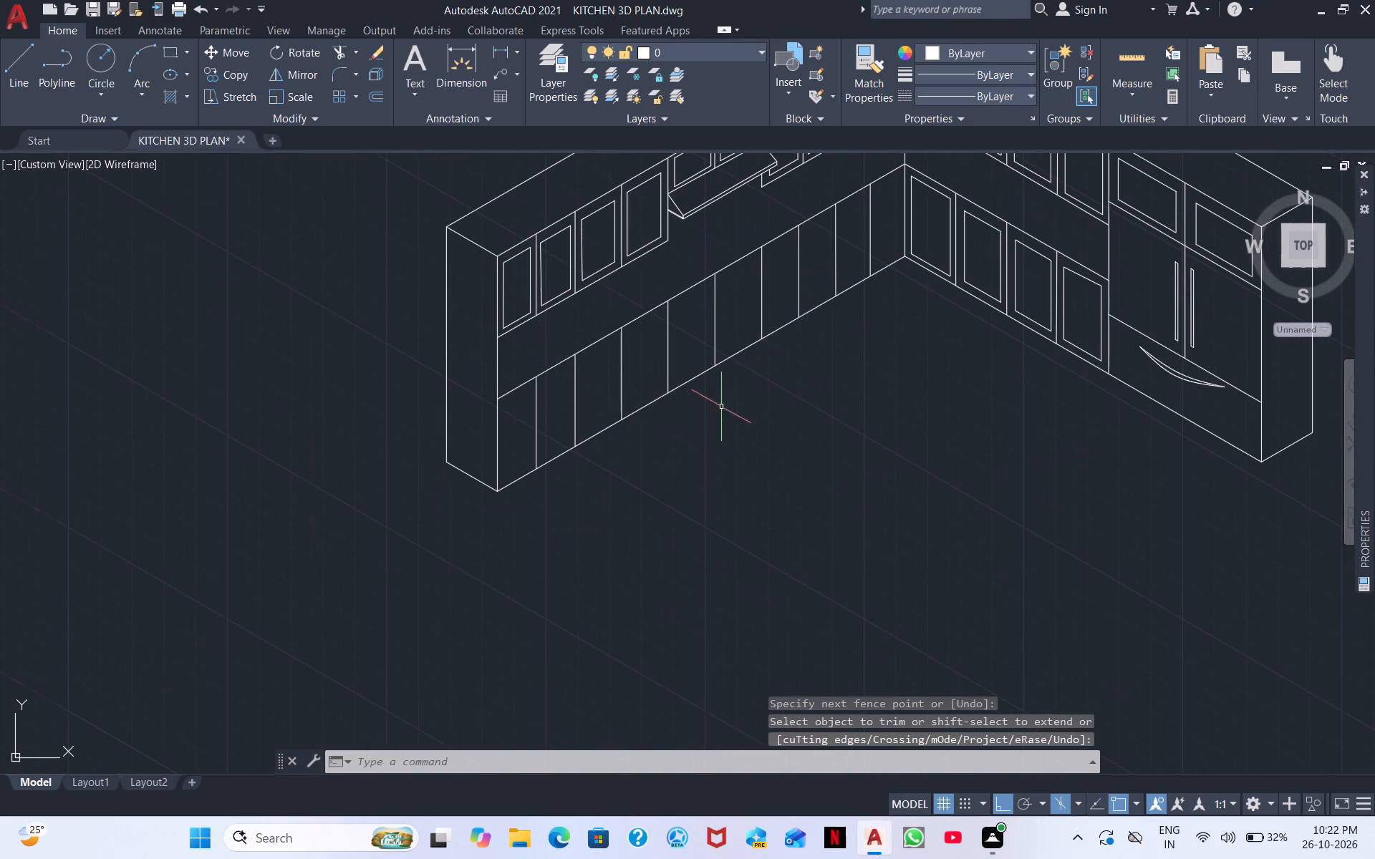
{"action": "left_click", "coordinate": [22, 66]}
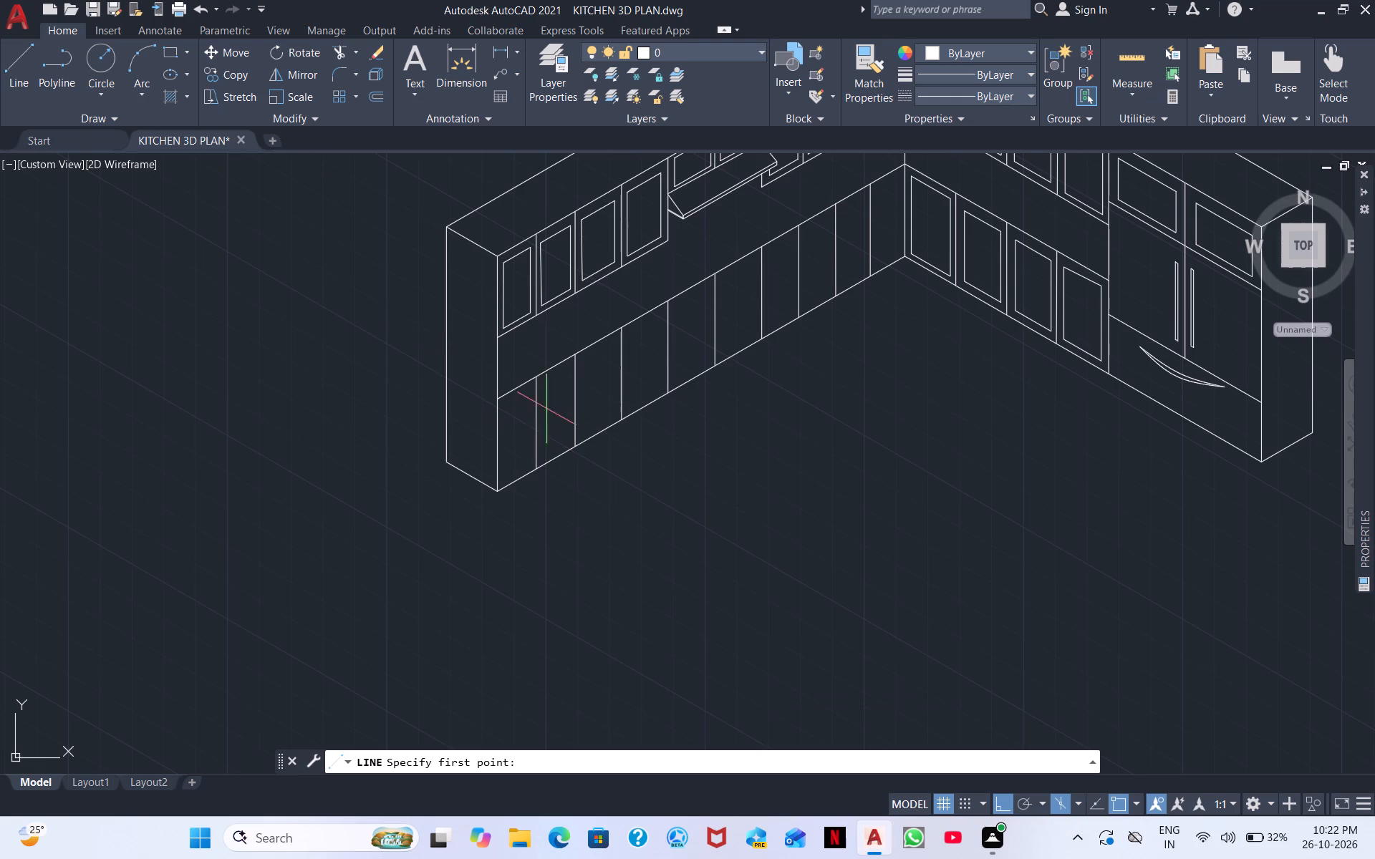
{"action": "scroll", "coordinate": [526, 457], "scroll_direction": "up", "scroll_amount": 3}
{"action": "middle_click_drag", "start_coordinate": [493, 422], "coordinate": [494, 563]}
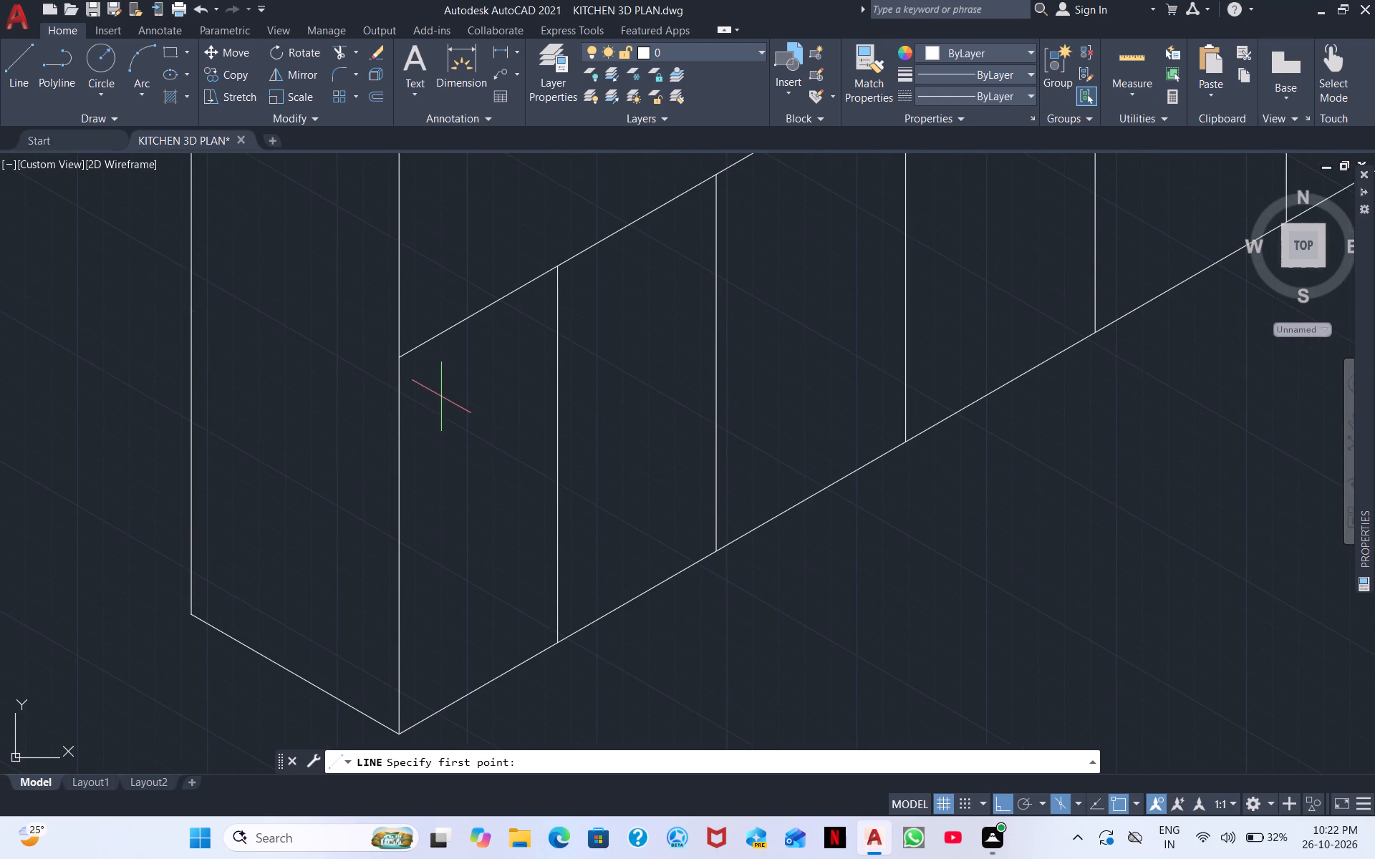
{"action": "left_click", "coordinate": [424, 384]}
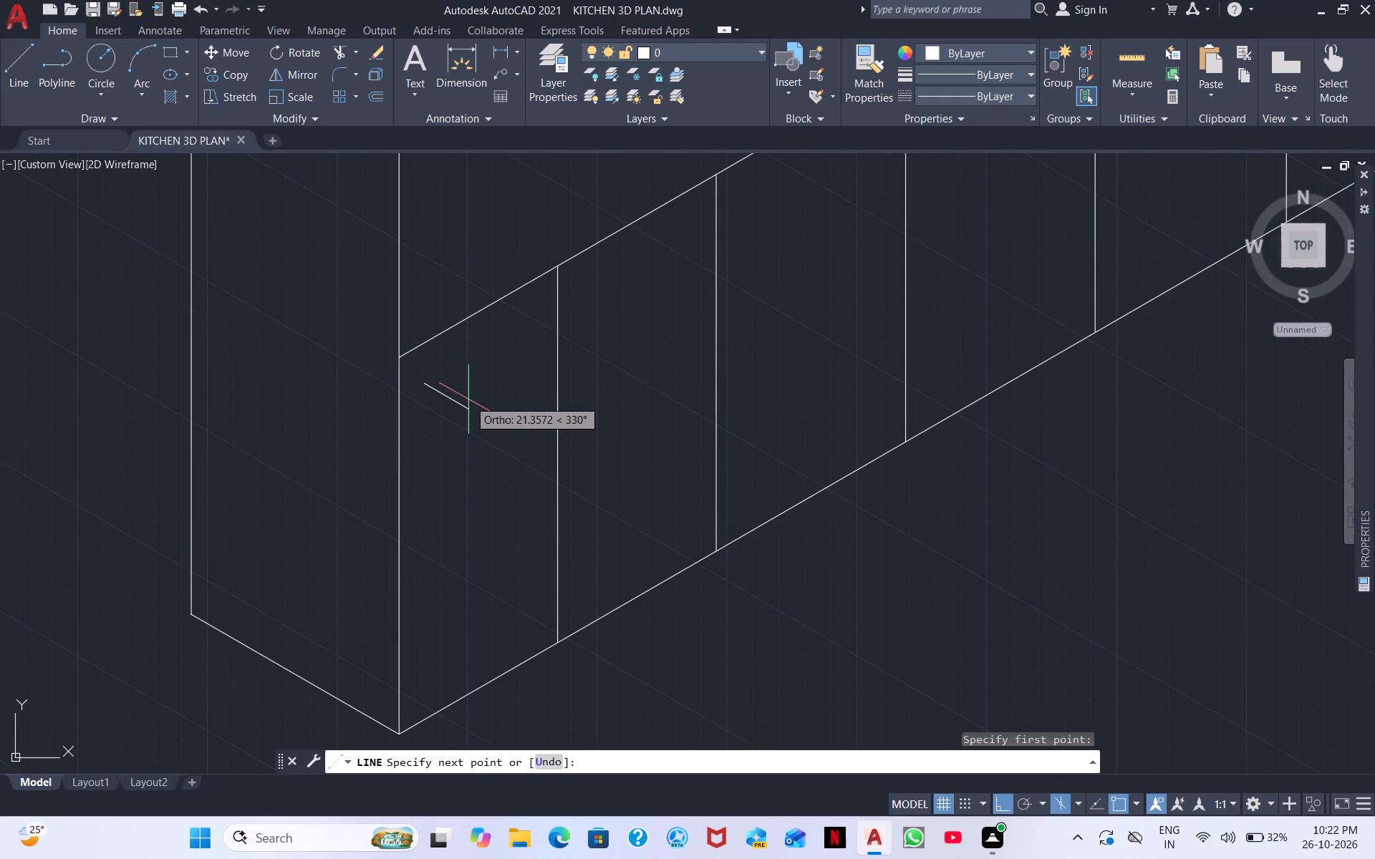
{"action": "key", "text": "F5"}
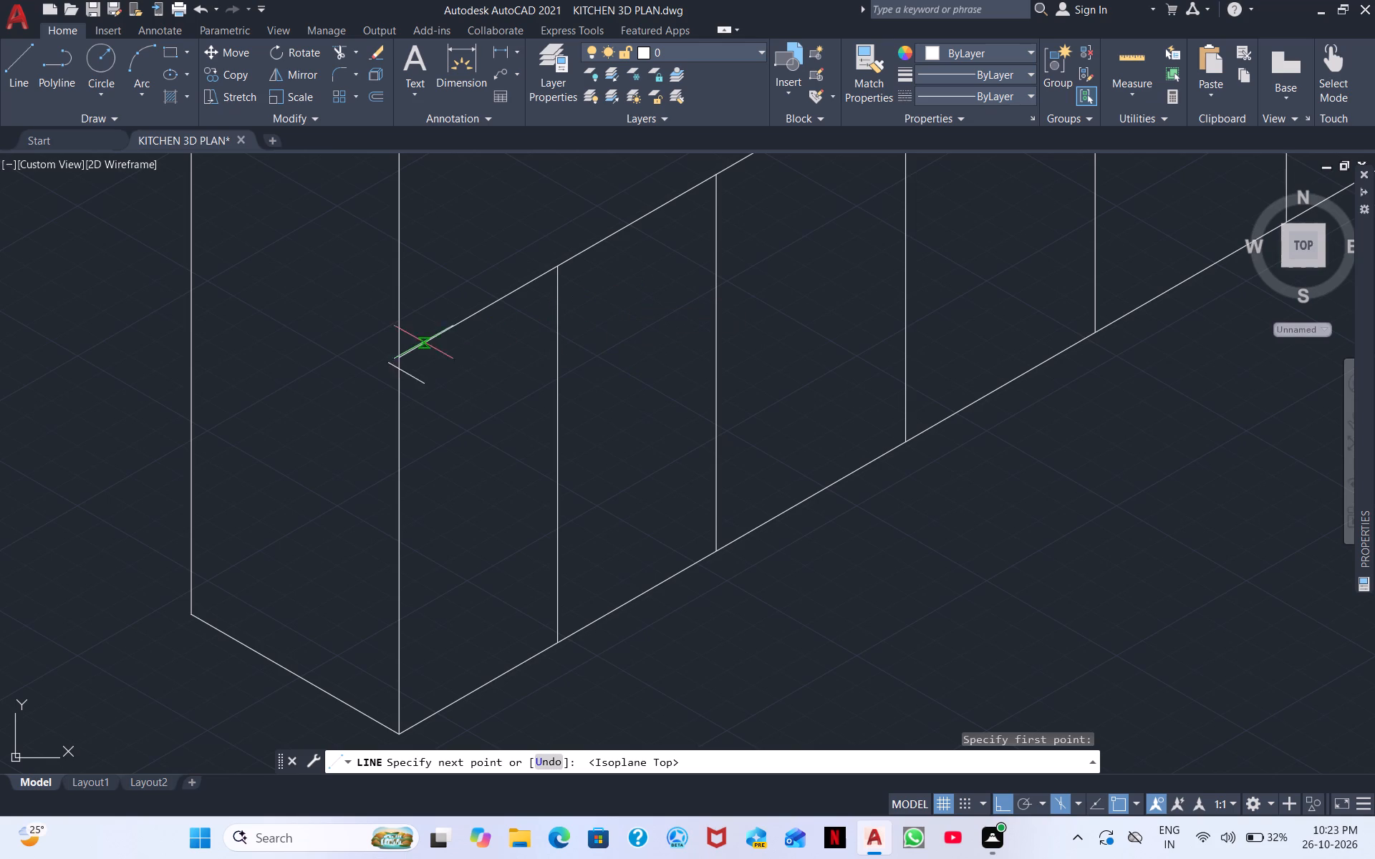
{"action": "middle_click_drag", "start_coordinate": [590, 331], "coordinate": [389, 523]}
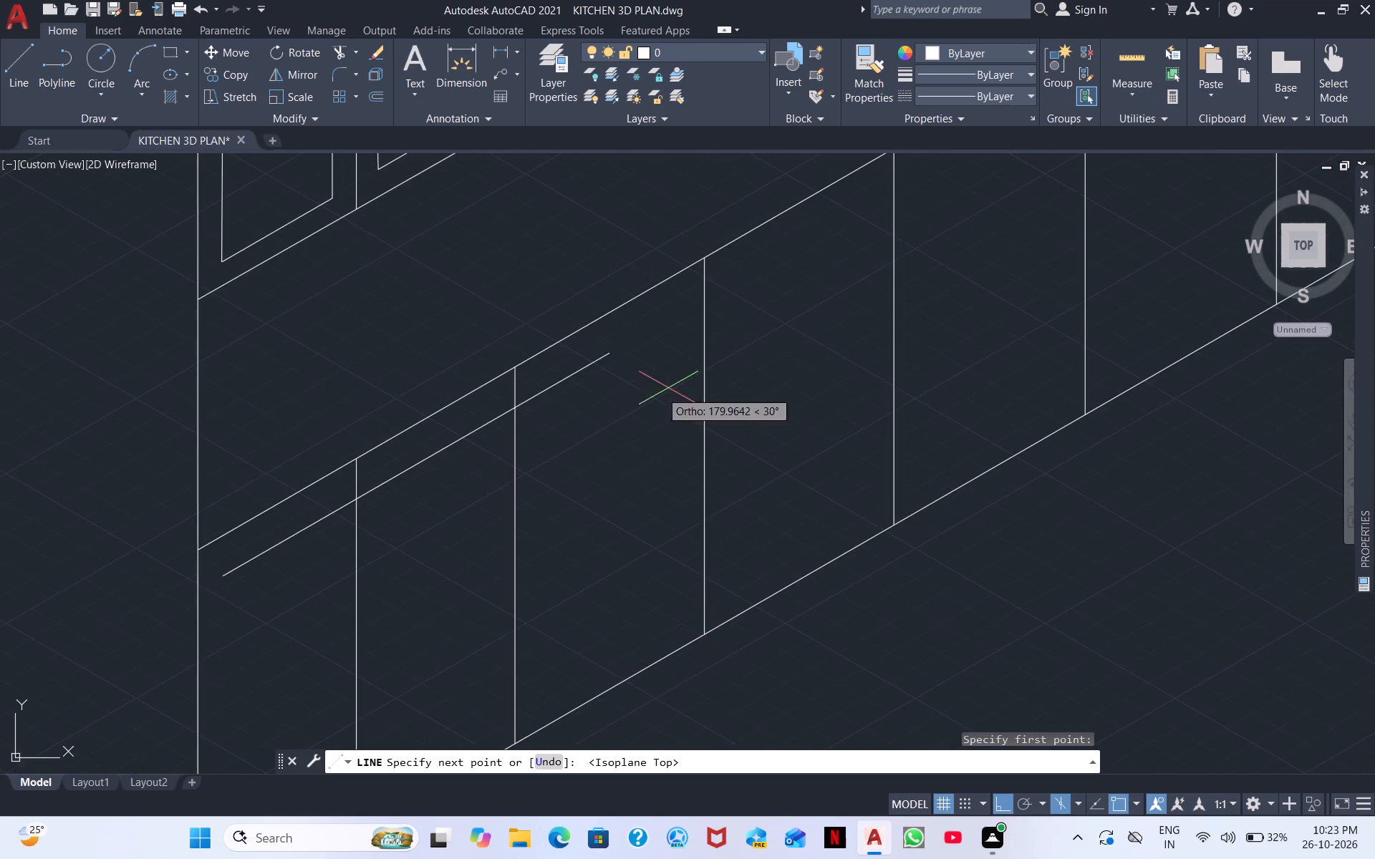
{"action": "middle_click_drag", "start_coordinate": [791, 307], "coordinate": [591, 498]}
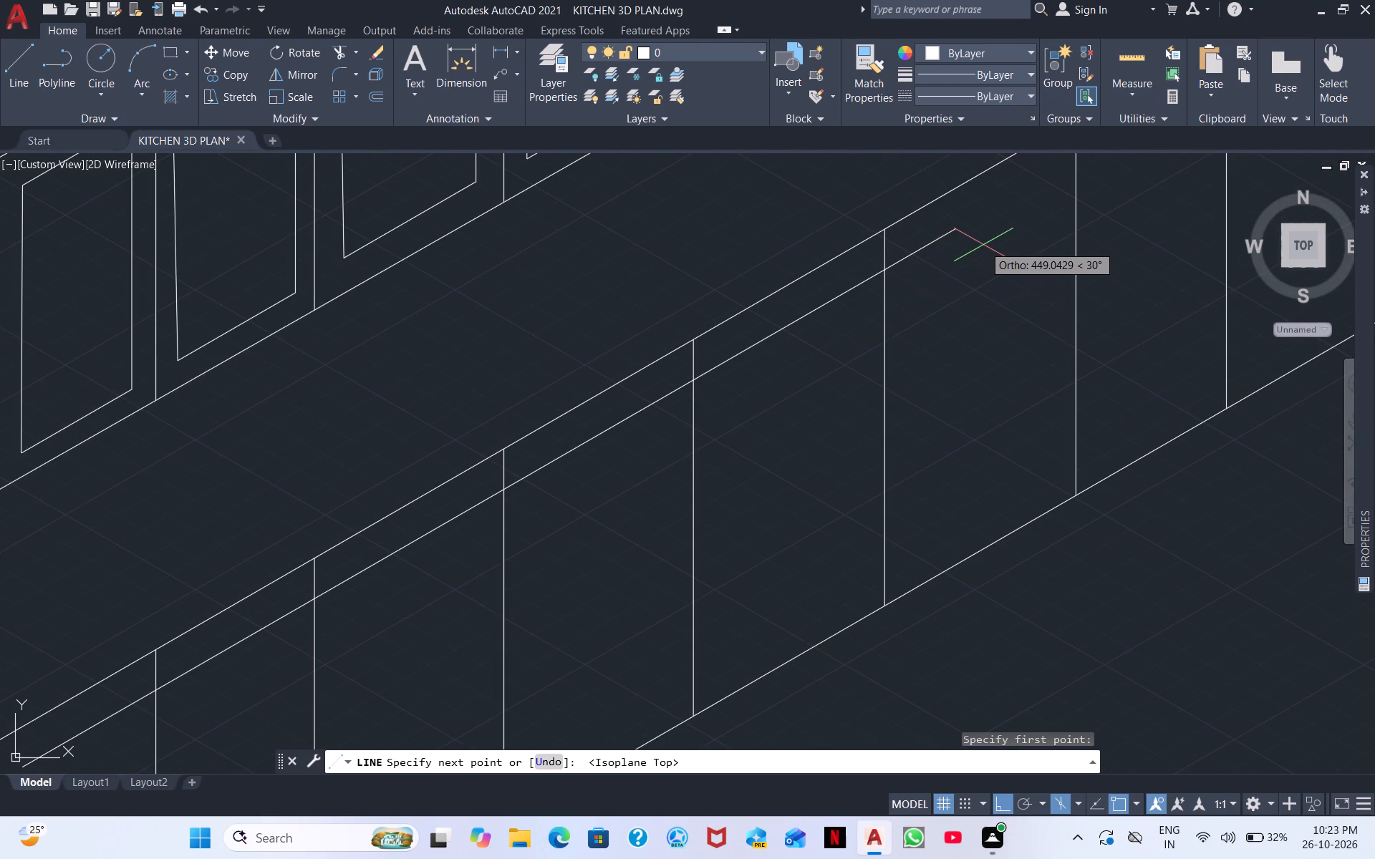
{"action": "middle_click_drag", "start_coordinate": [993, 247], "coordinate": [792, 517]}
{"action": "scroll", "coordinate": [1106, 288], "scroll_direction": "down", "scroll_amount": 2}
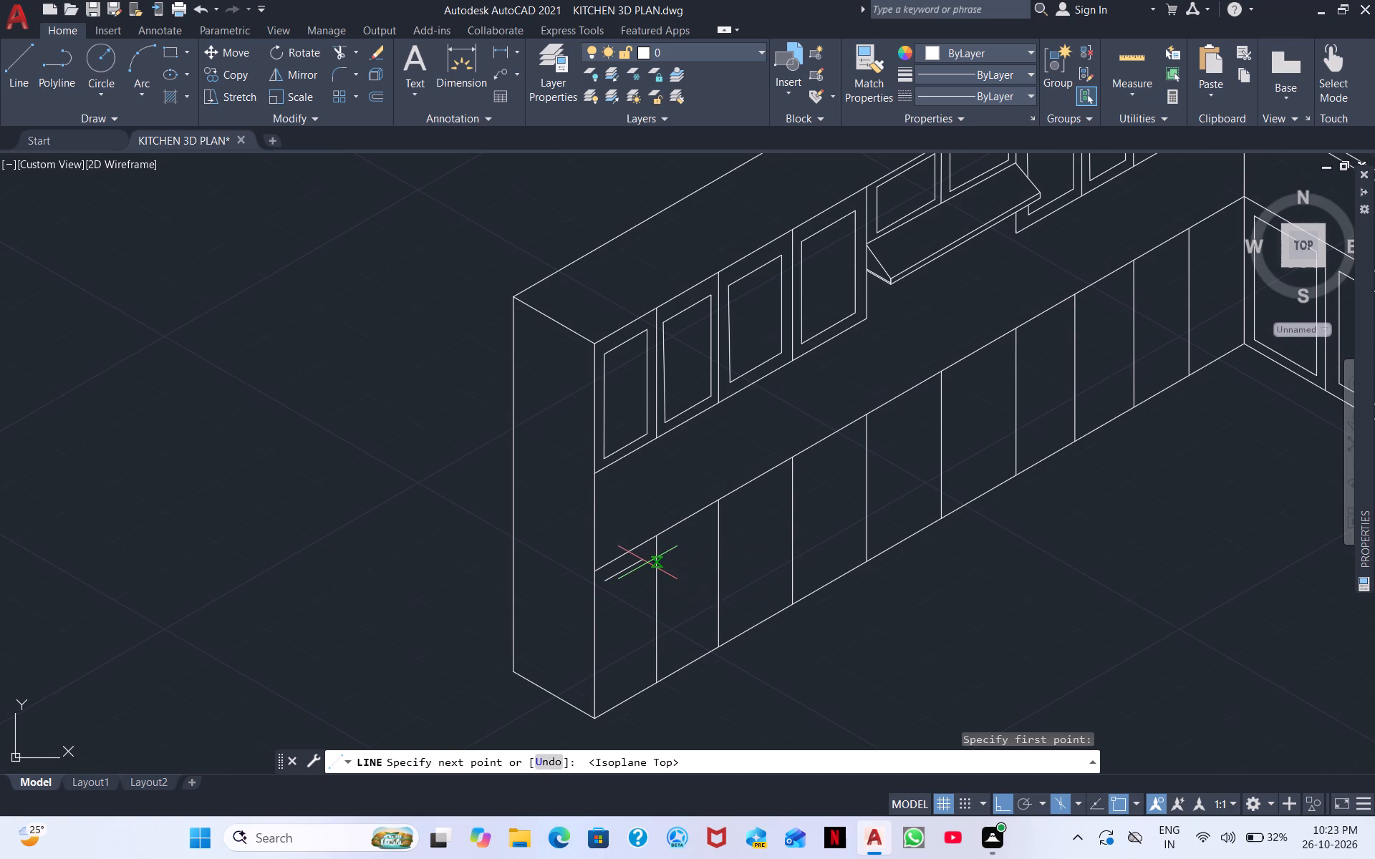
{"action": "scroll", "coordinate": [624, 582], "scroll_direction": "up", "scroll_amount": 2}
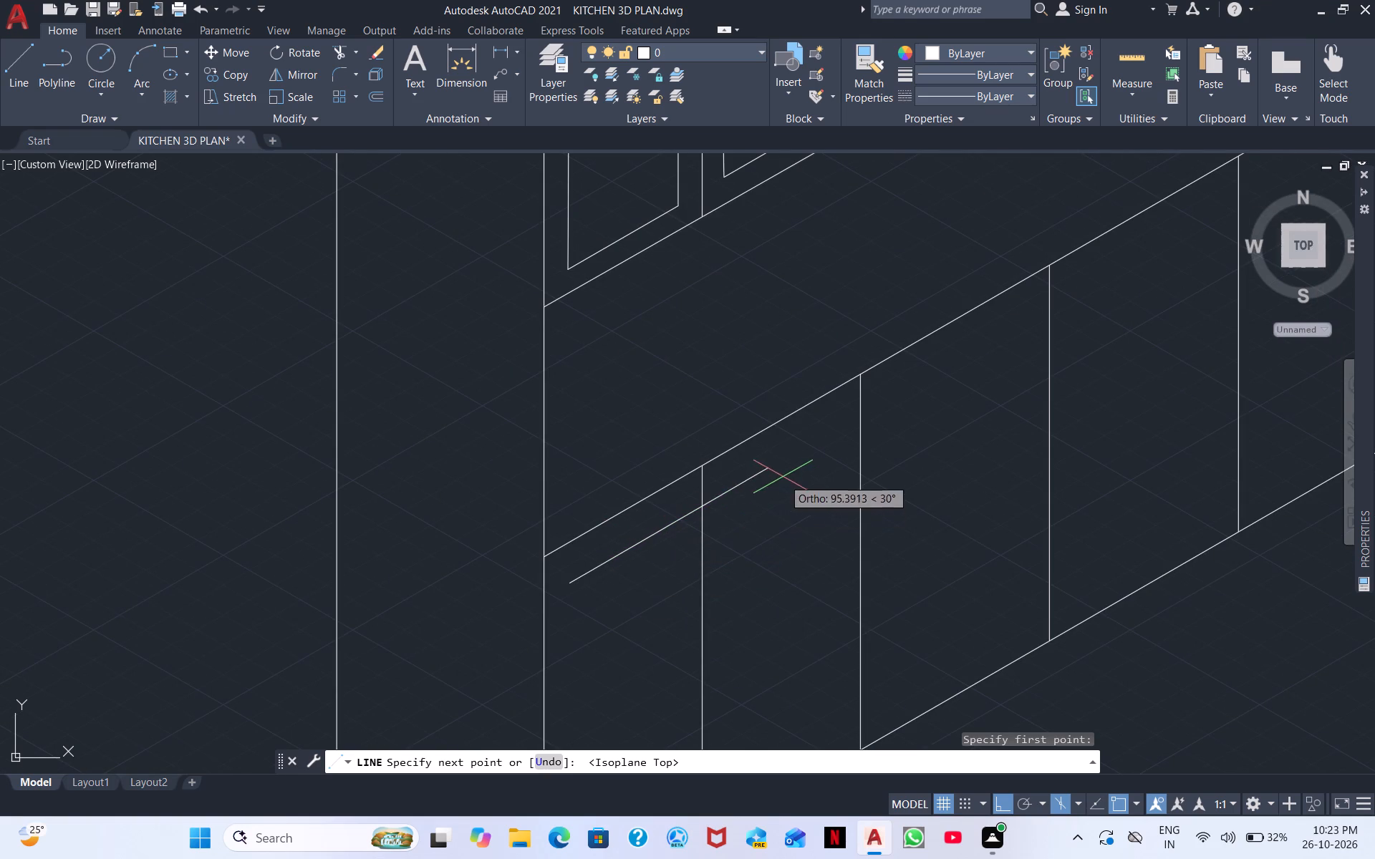
{"action": "middle_click_drag", "start_coordinate": [835, 447], "coordinate": [460, 571]}
{"action": "middle_click_drag", "start_coordinate": [758, 435], "coordinate": [508, 634]}
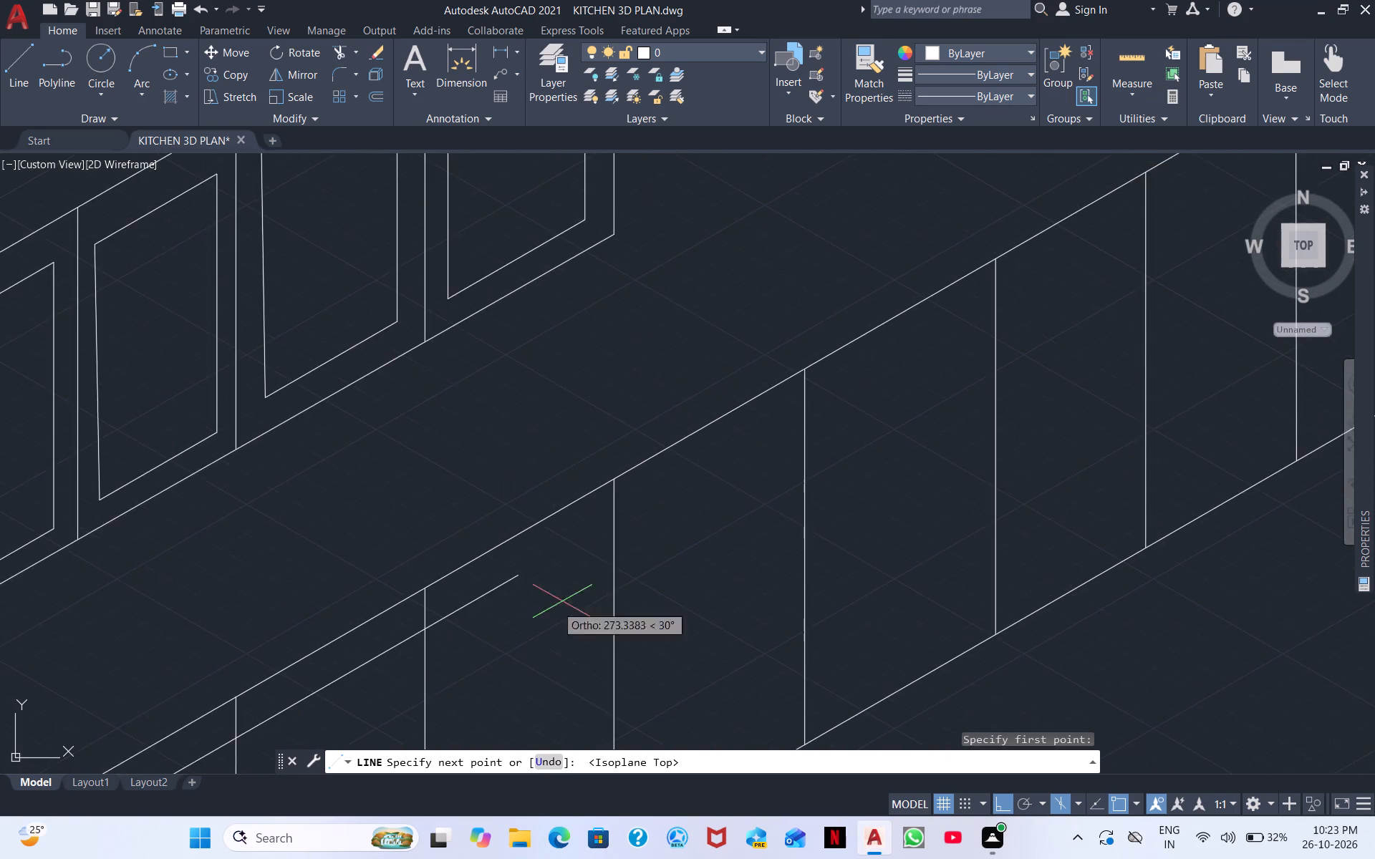
{"action": "scroll", "coordinate": [864, 435], "scroll_direction": "down", "scroll_amount": 2}
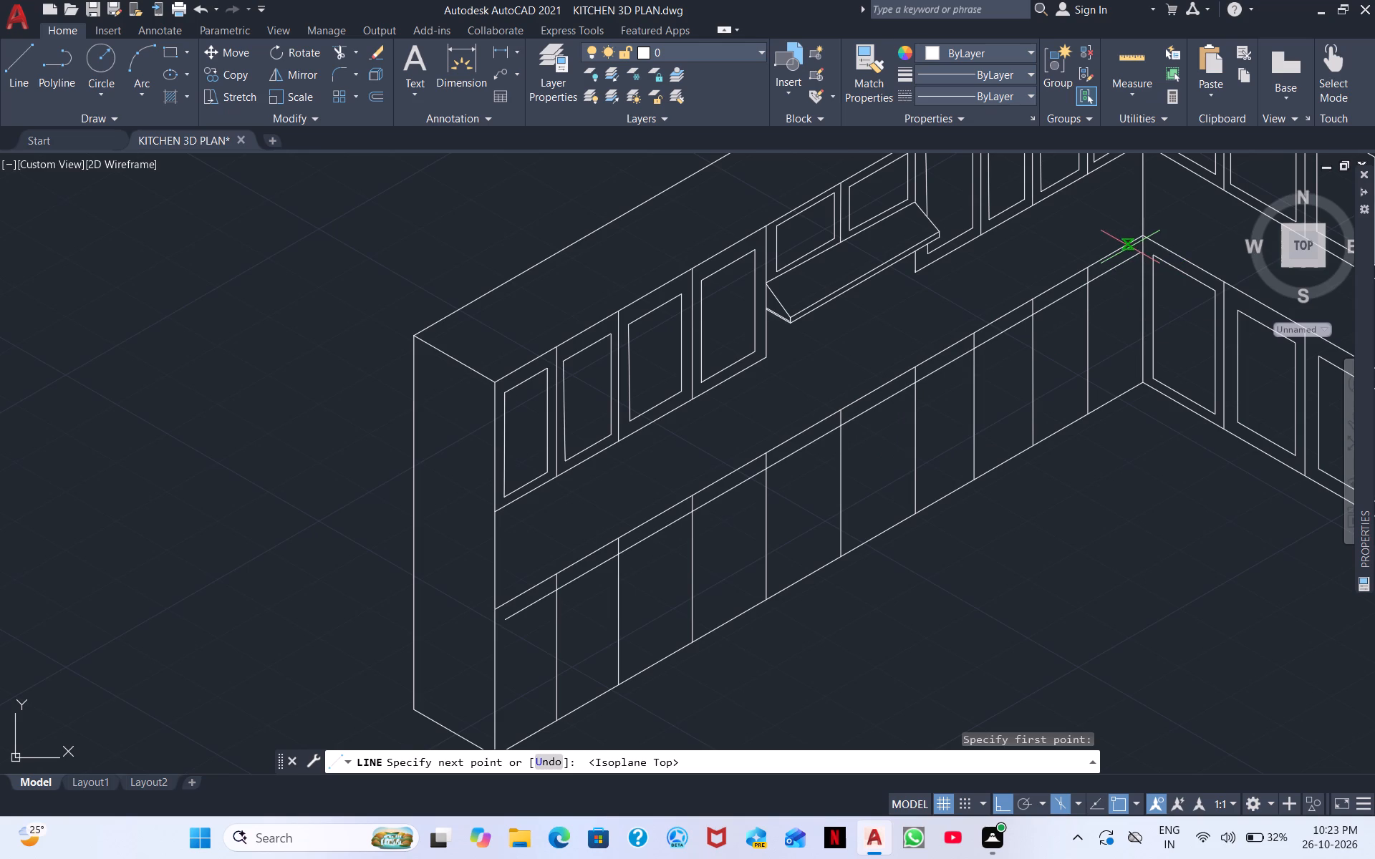
{"action": "left_click", "coordinate": [1176, 228]}
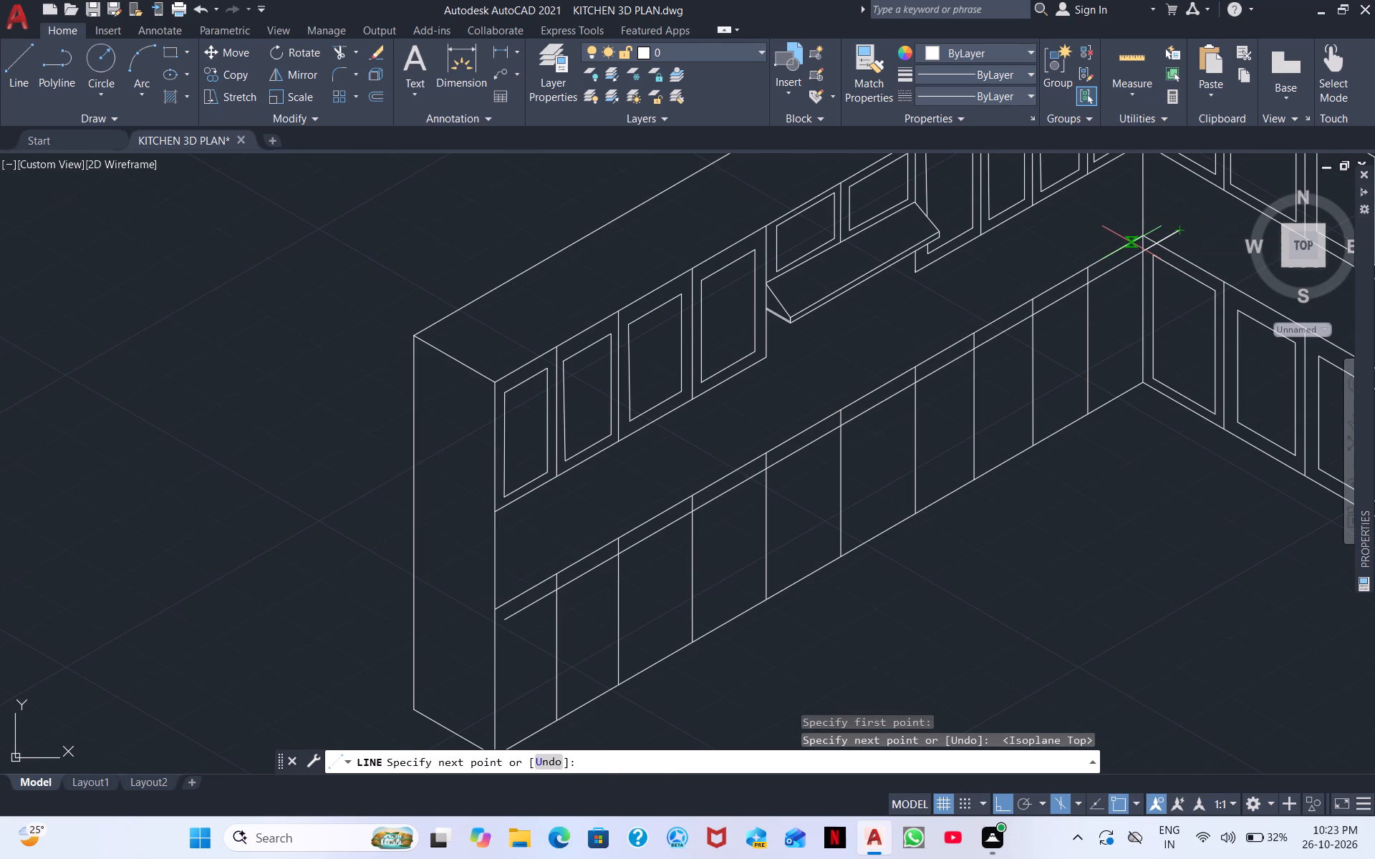
{"action": "key", "text": "Escape"}
Draw a parallel line just above the base run's bottom edge, from inside its outer end past the room corner.
{"action": "right_click", "coordinate": [897, 648]}
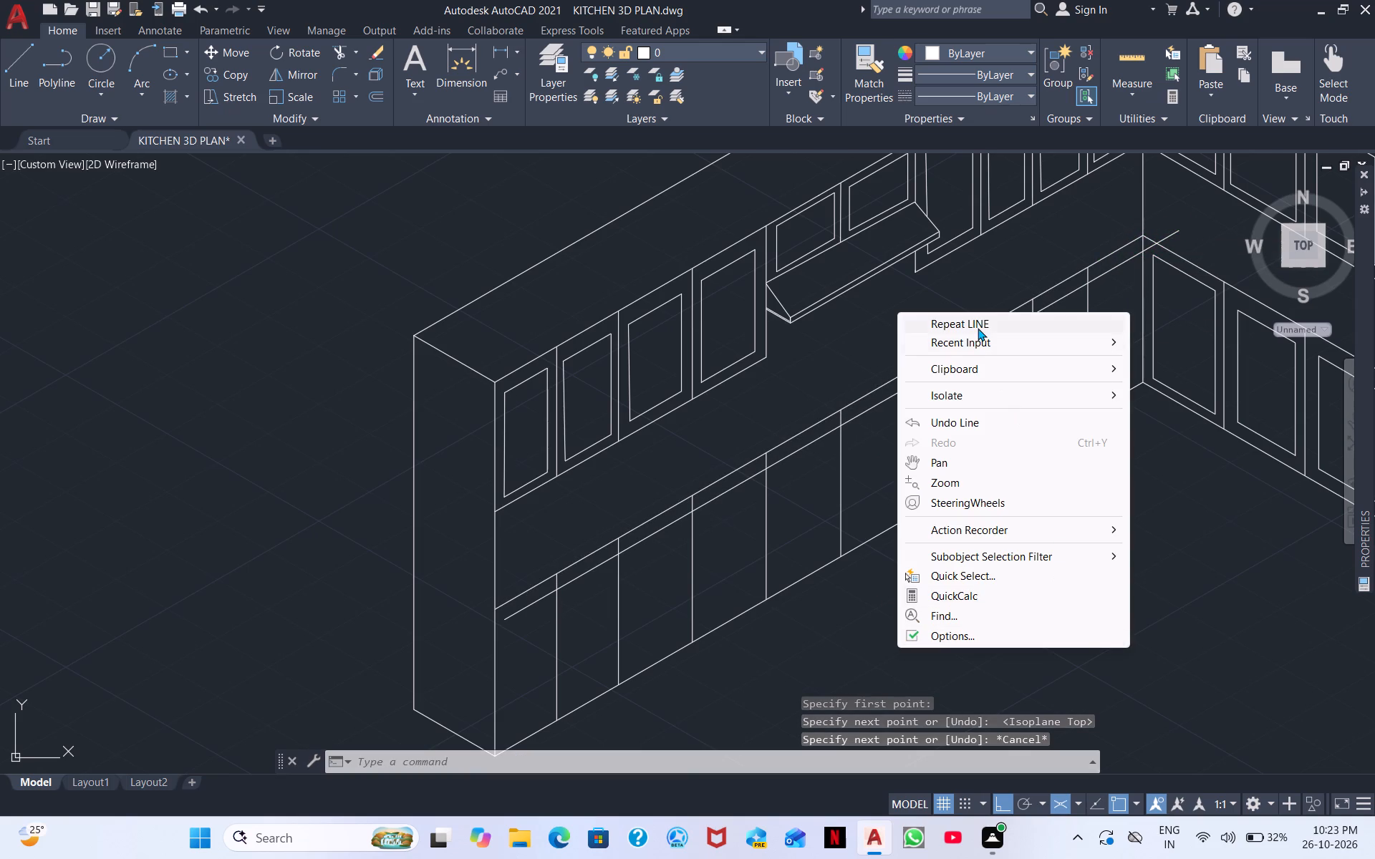
{"action": "left_click", "coordinate": [978, 328]}
{"action": "middle_click_drag", "start_coordinate": [533, 705], "coordinate": [519, 560]}
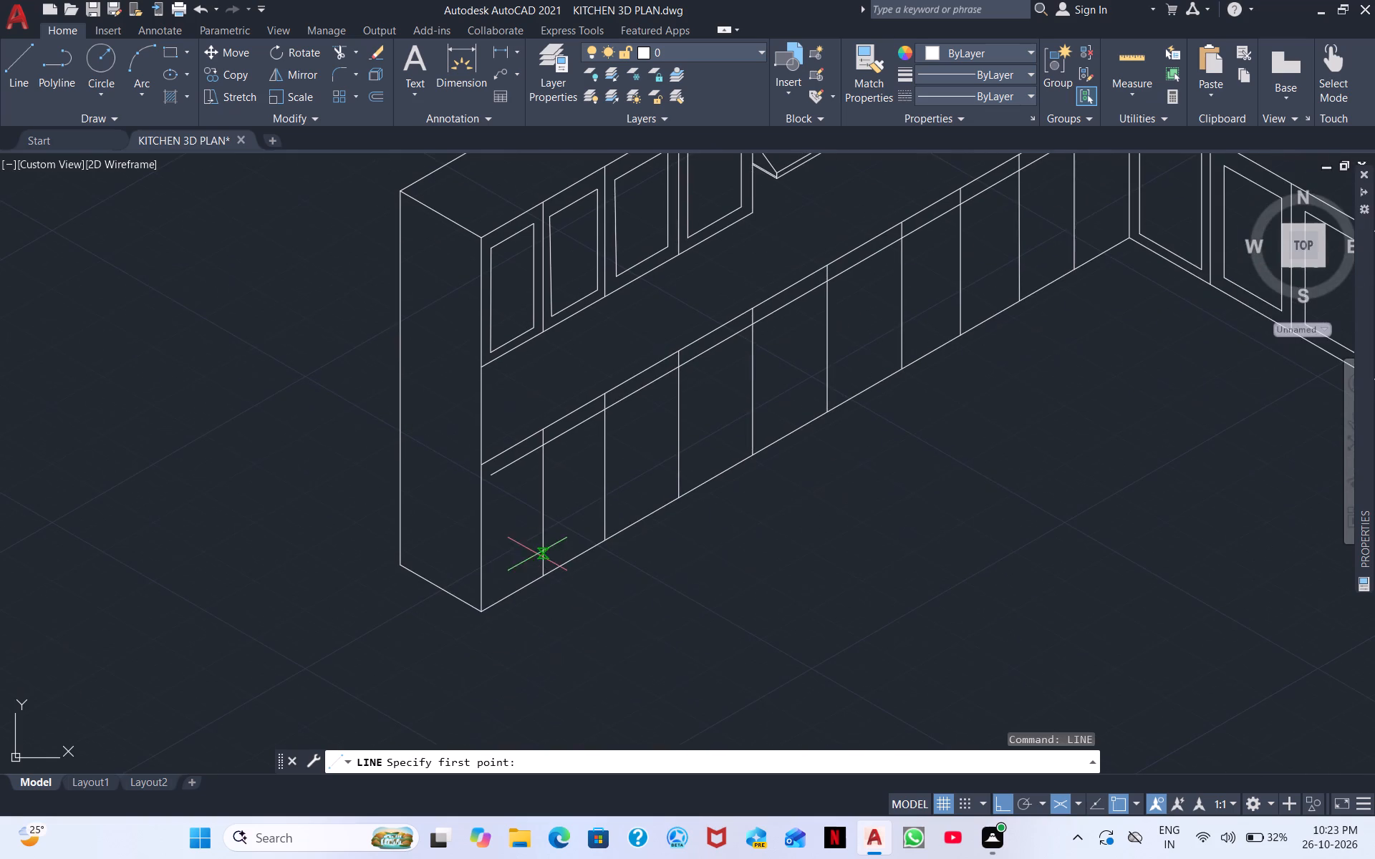
{"action": "scroll", "coordinate": [530, 576], "scroll_direction": "up", "scroll_amount": 3}
{"action": "left_click", "coordinate": [365, 649]}
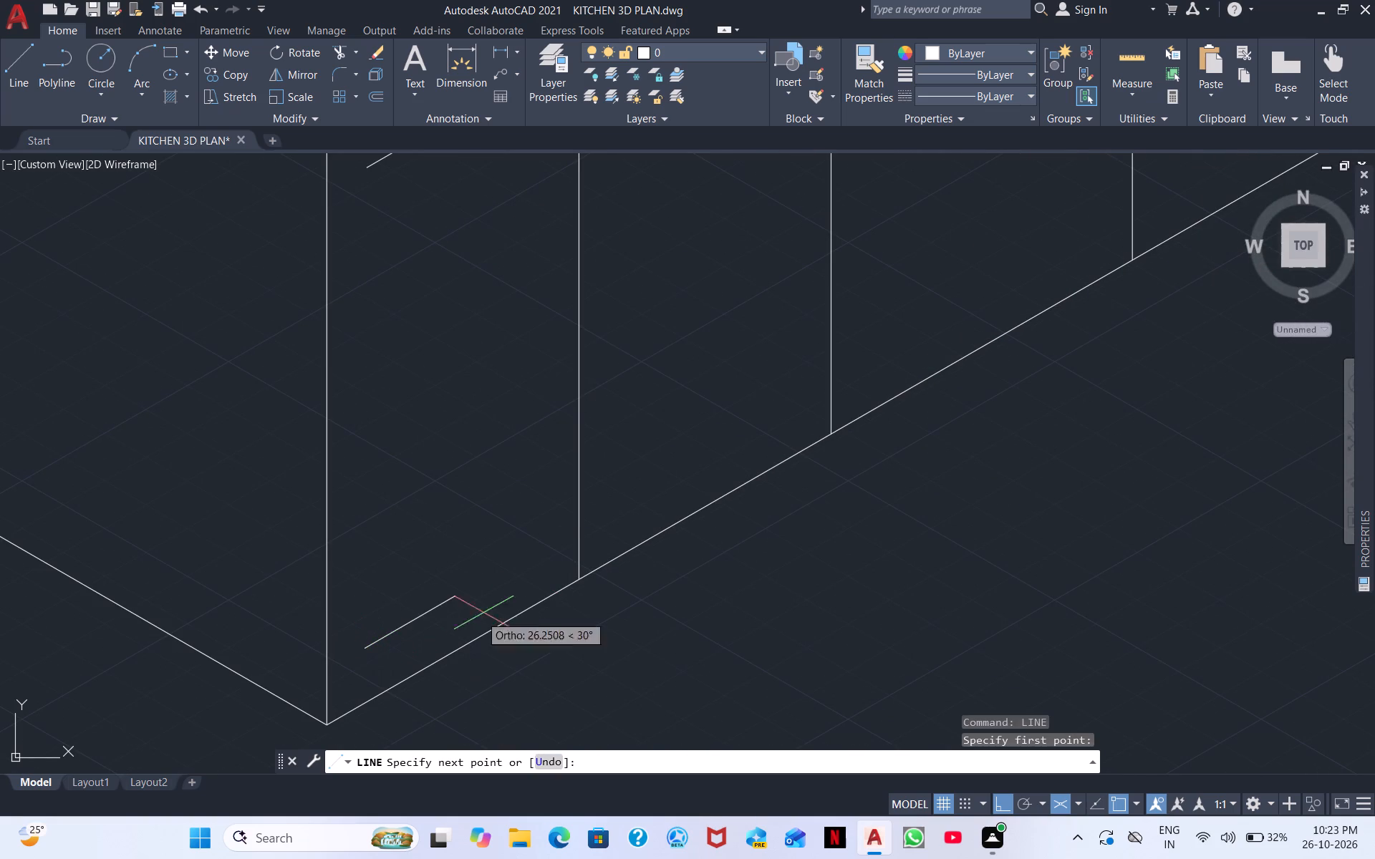
{"action": "middle_click_drag", "start_coordinate": [776, 427], "coordinate": [236, 800]}
{"action": "middle_click_drag", "start_coordinate": [761, 435], "coordinate": [386, 706]}
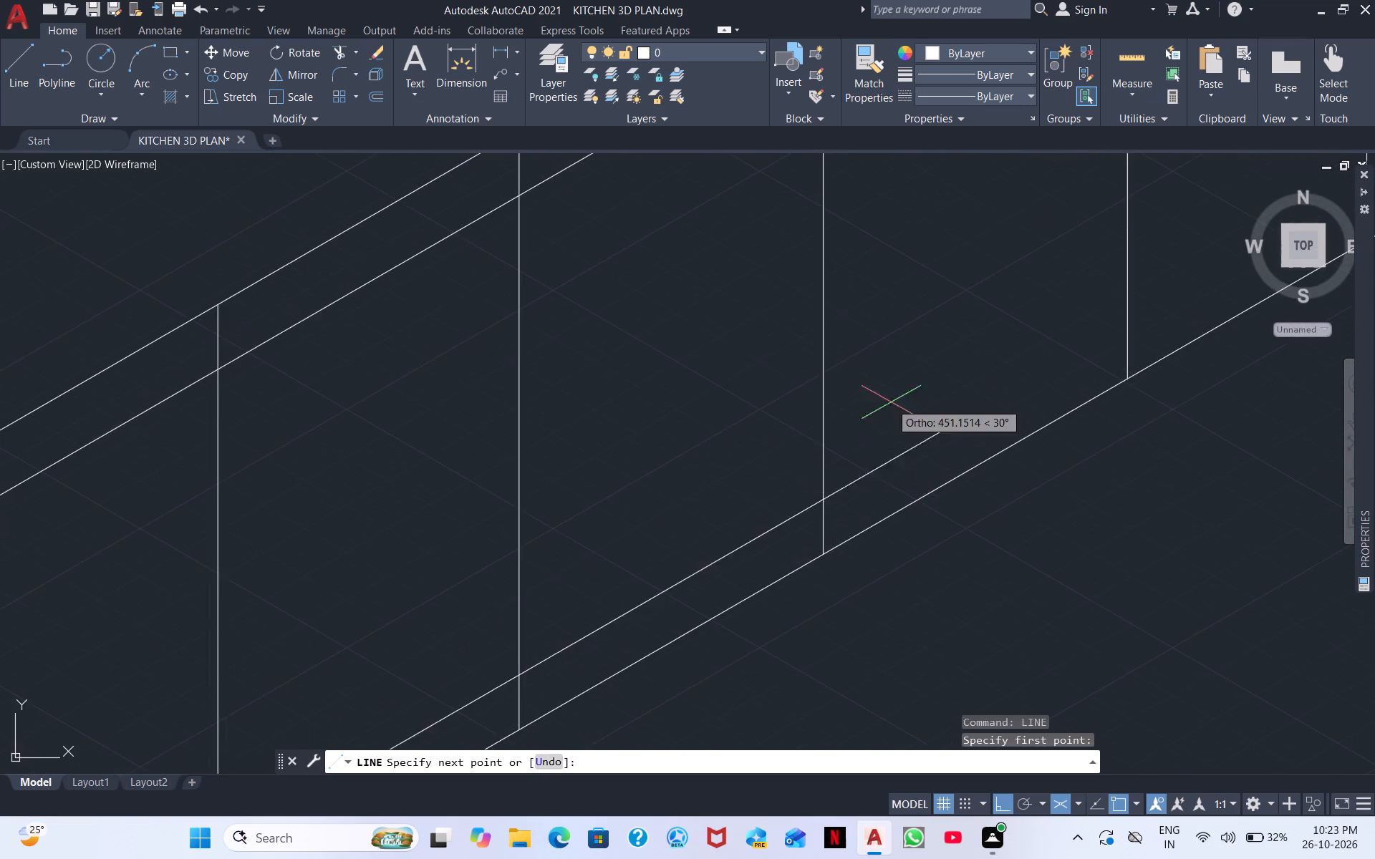
{"action": "middle_click_drag", "start_coordinate": [891, 402], "coordinate": [424, 743]}
{"action": "scroll", "coordinate": [827, 478], "scroll_direction": "down", "scroll_amount": 3}
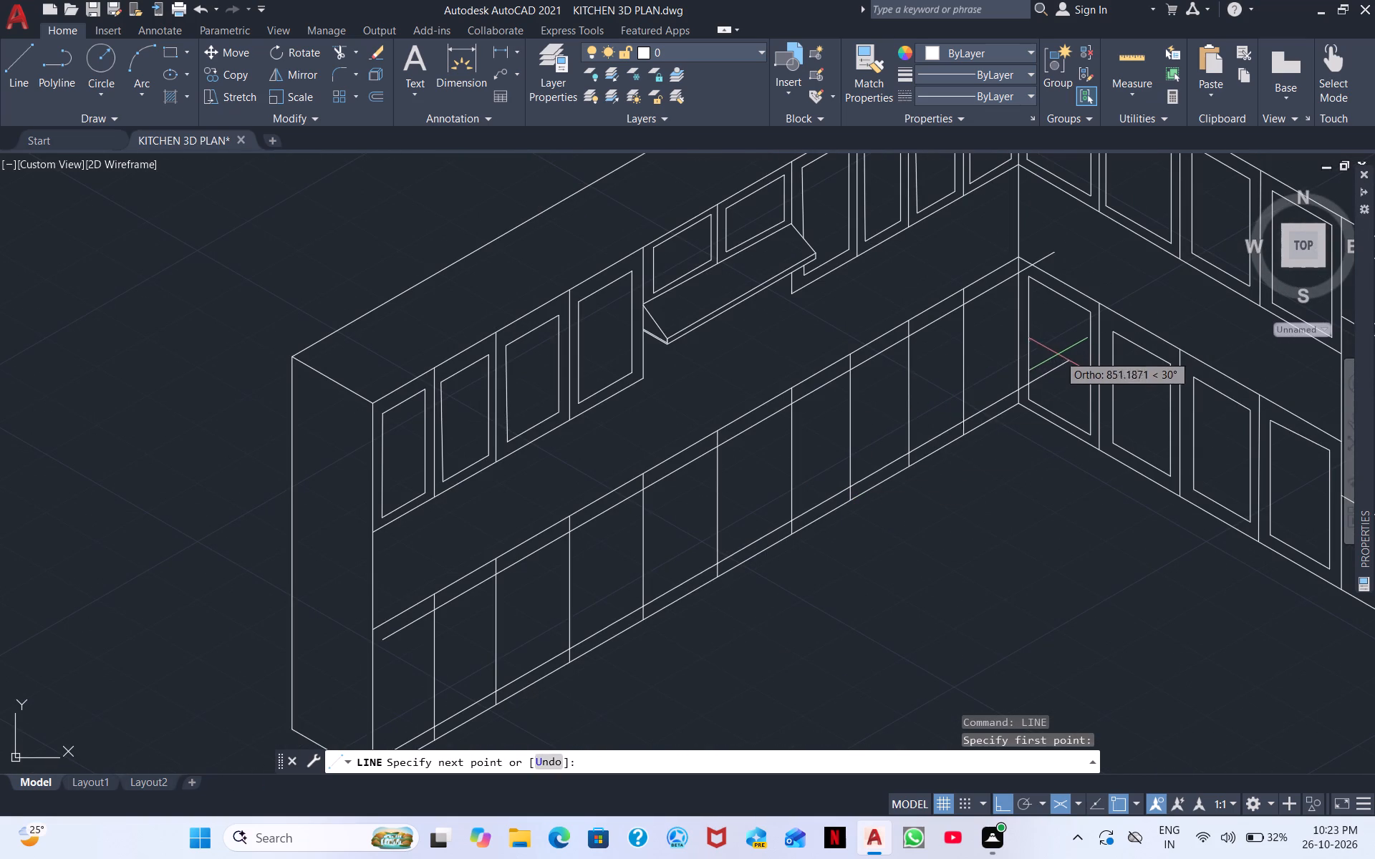
{"action": "left_click", "coordinate": [1044, 367]}
{"action": "key", "text": "Escape"}
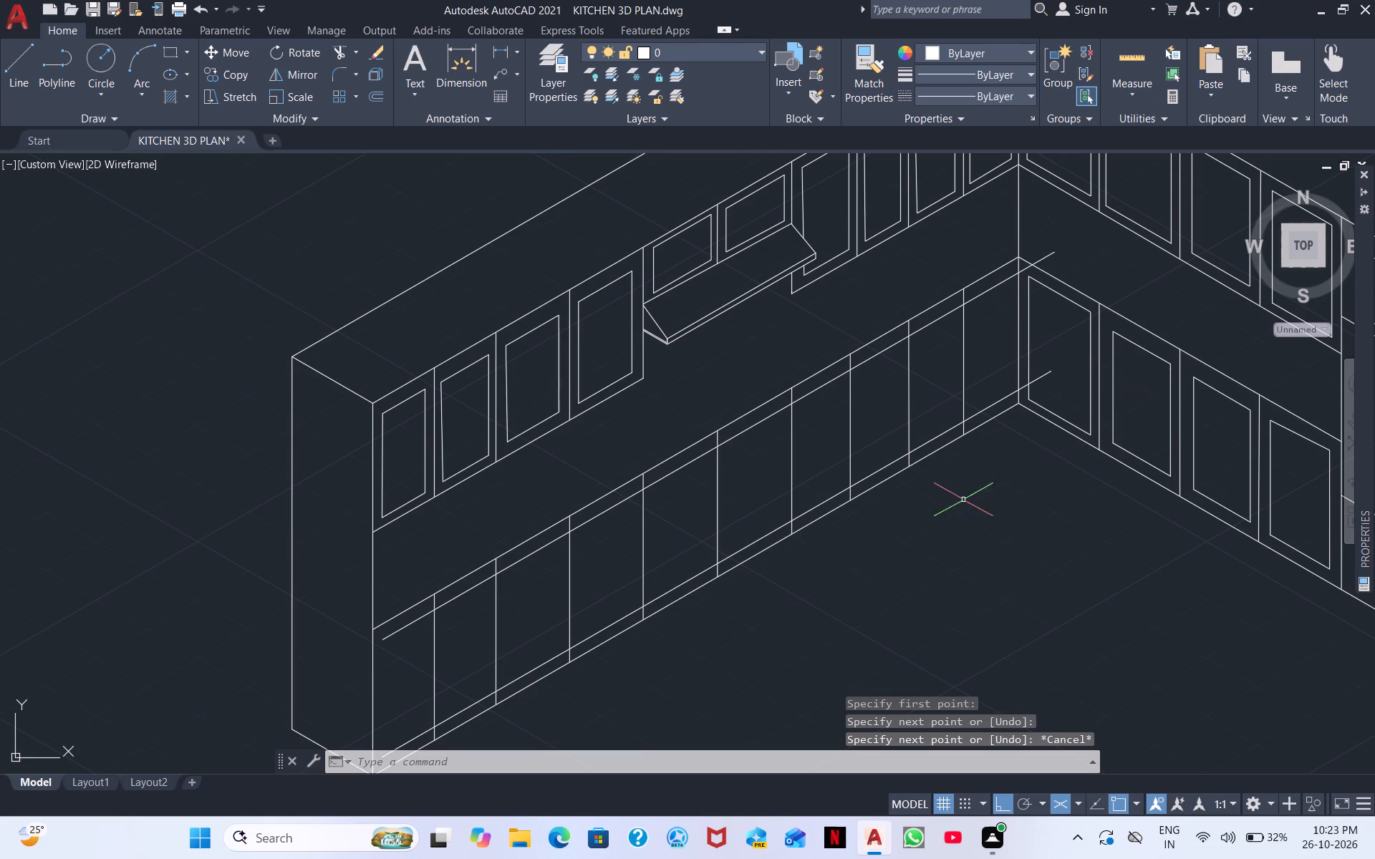
Draw the two vertical sides of the outermost base door's inset panel between the upper and lower inset lines.
{"action": "right_click", "coordinate": [821, 620]}
{"action": "left_click", "coordinate": [920, 293]}
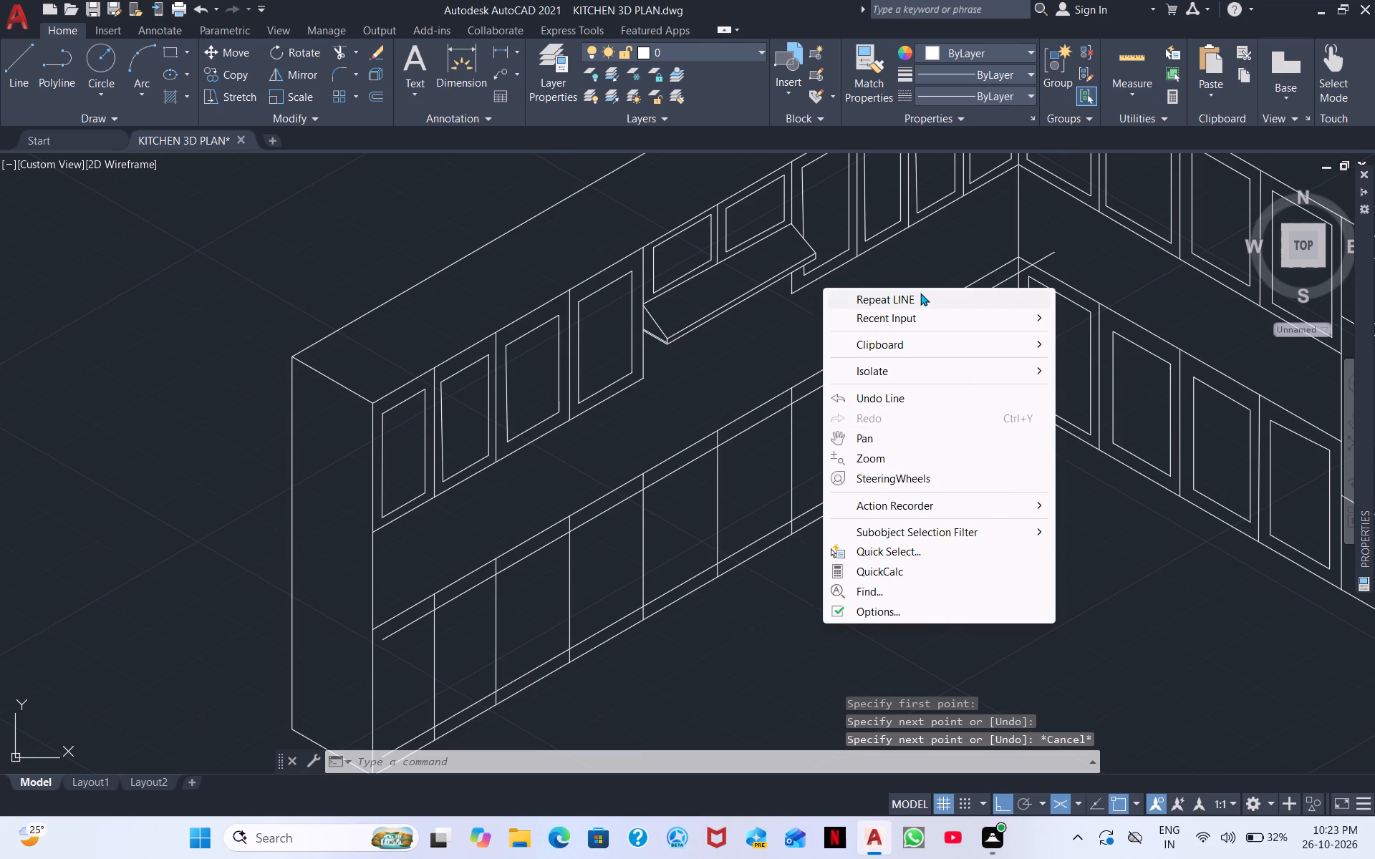
{"action": "scroll", "coordinate": [376, 703], "scroll_direction": "up", "scroll_amount": 3}
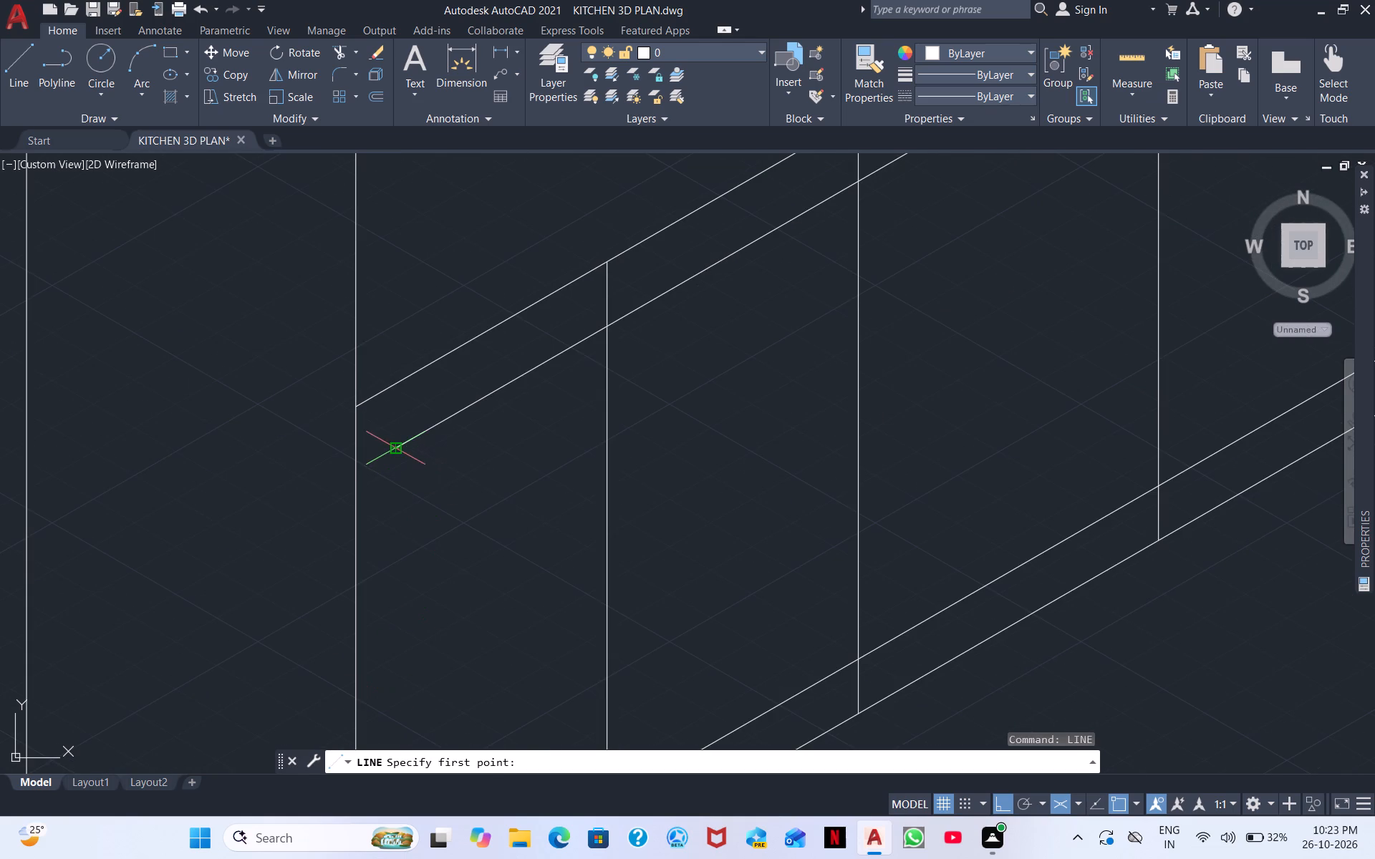
{"action": "left_click", "coordinate": [400, 450]}
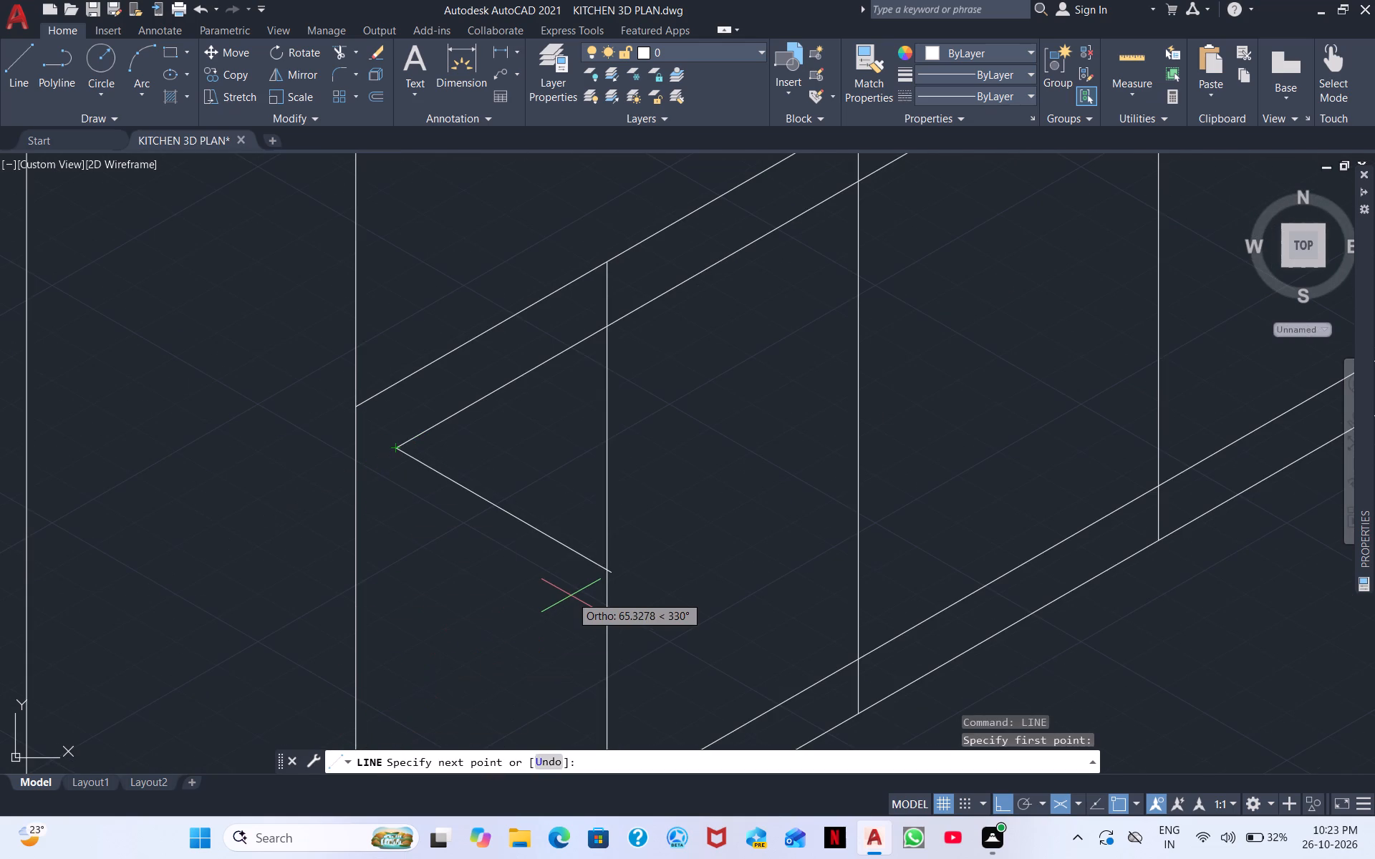
{"action": "key", "text": "F5"}
{"action": "middle_click_drag", "start_coordinate": [520, 654], "coordinate": [519, 491]}
{"action": "scroll", "coordinate": [519, 495], "scroll_direction": "down", "scroll_amount": 1}
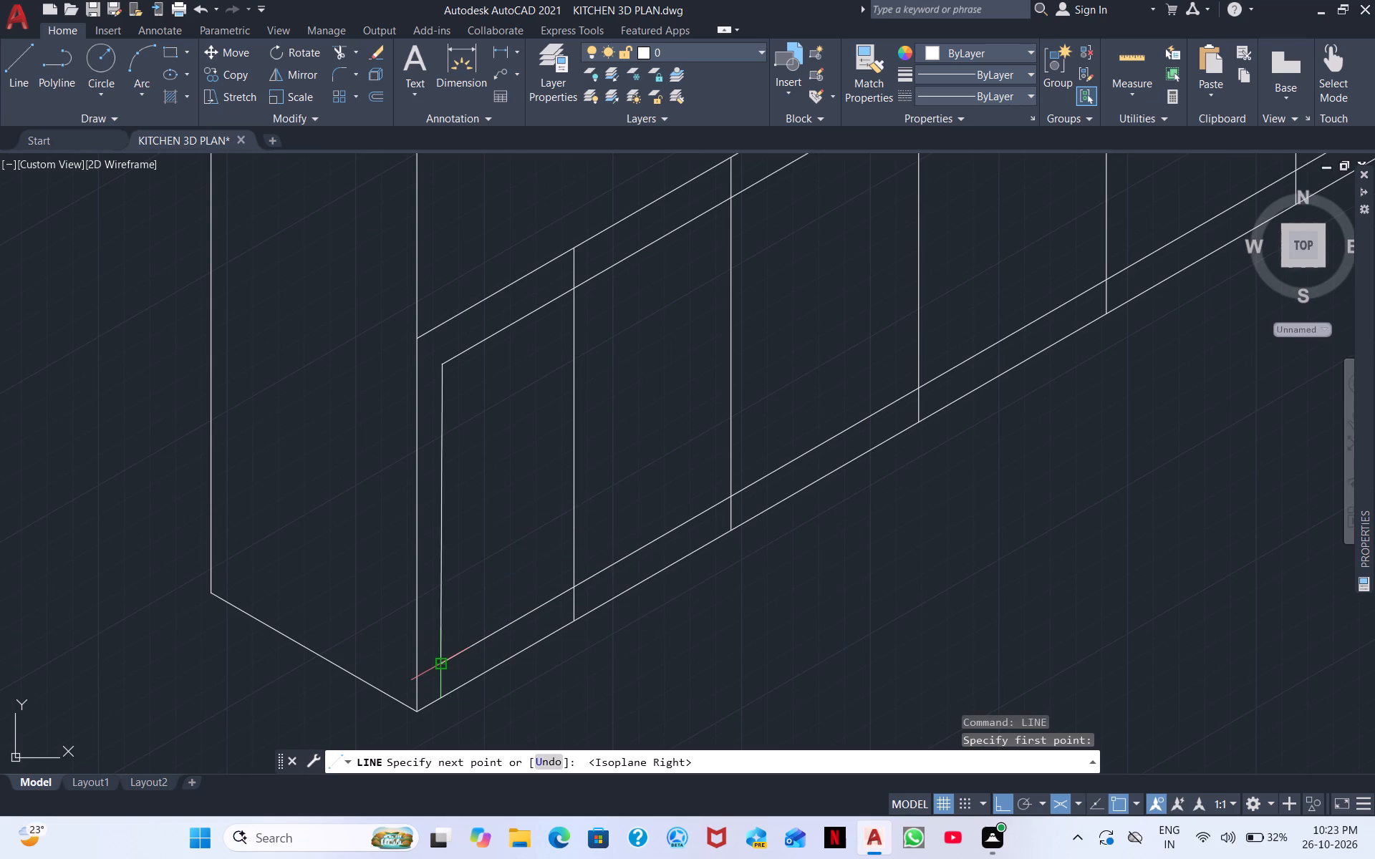
{"action": "left_click", "coordinate": [445, 662]}
{"action": "key", "text": "Escape"}
{"action": "right_click", "coordinate": [508, 498]}
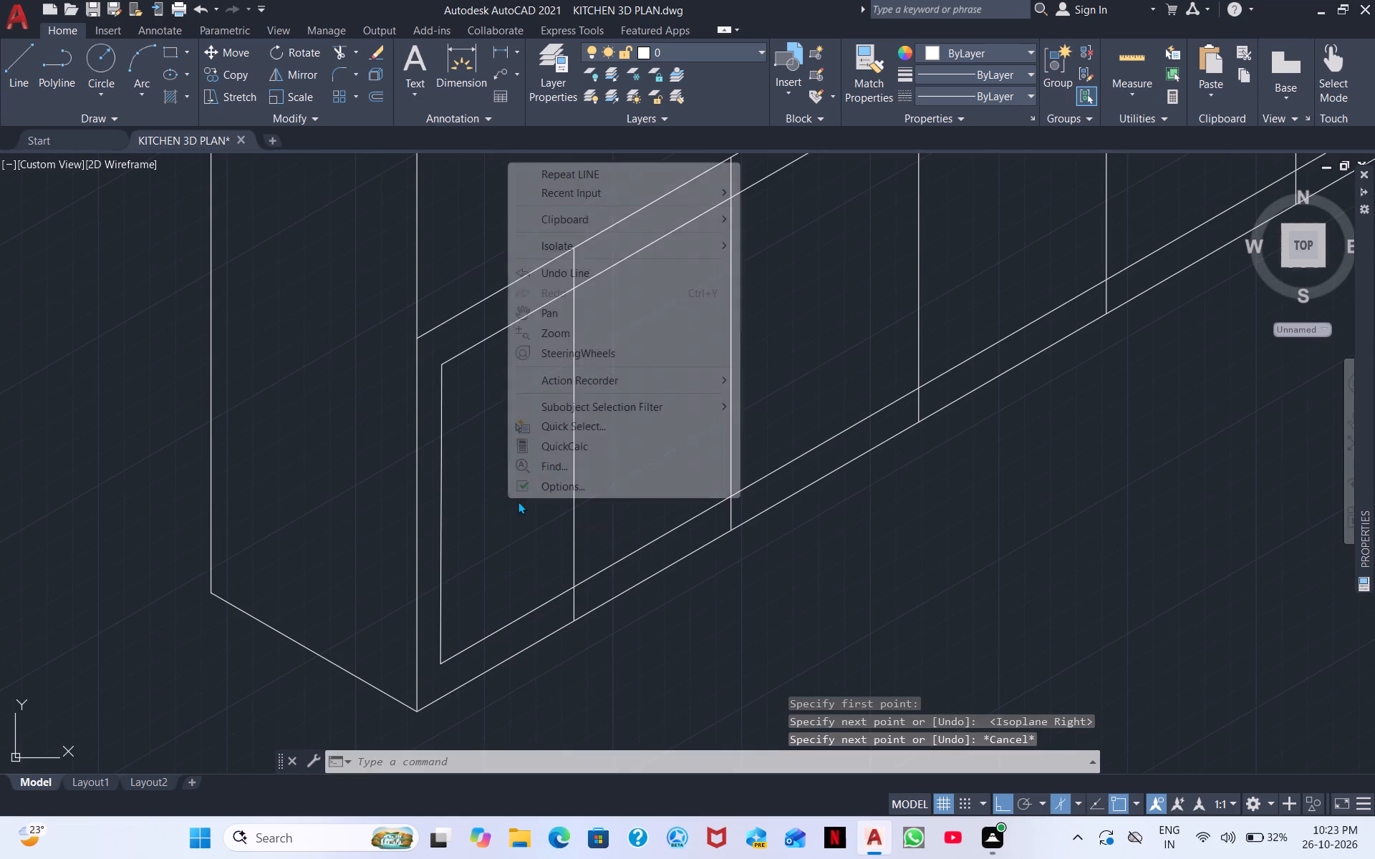
{"action": "left_click", "coordinate": [595, 168]}
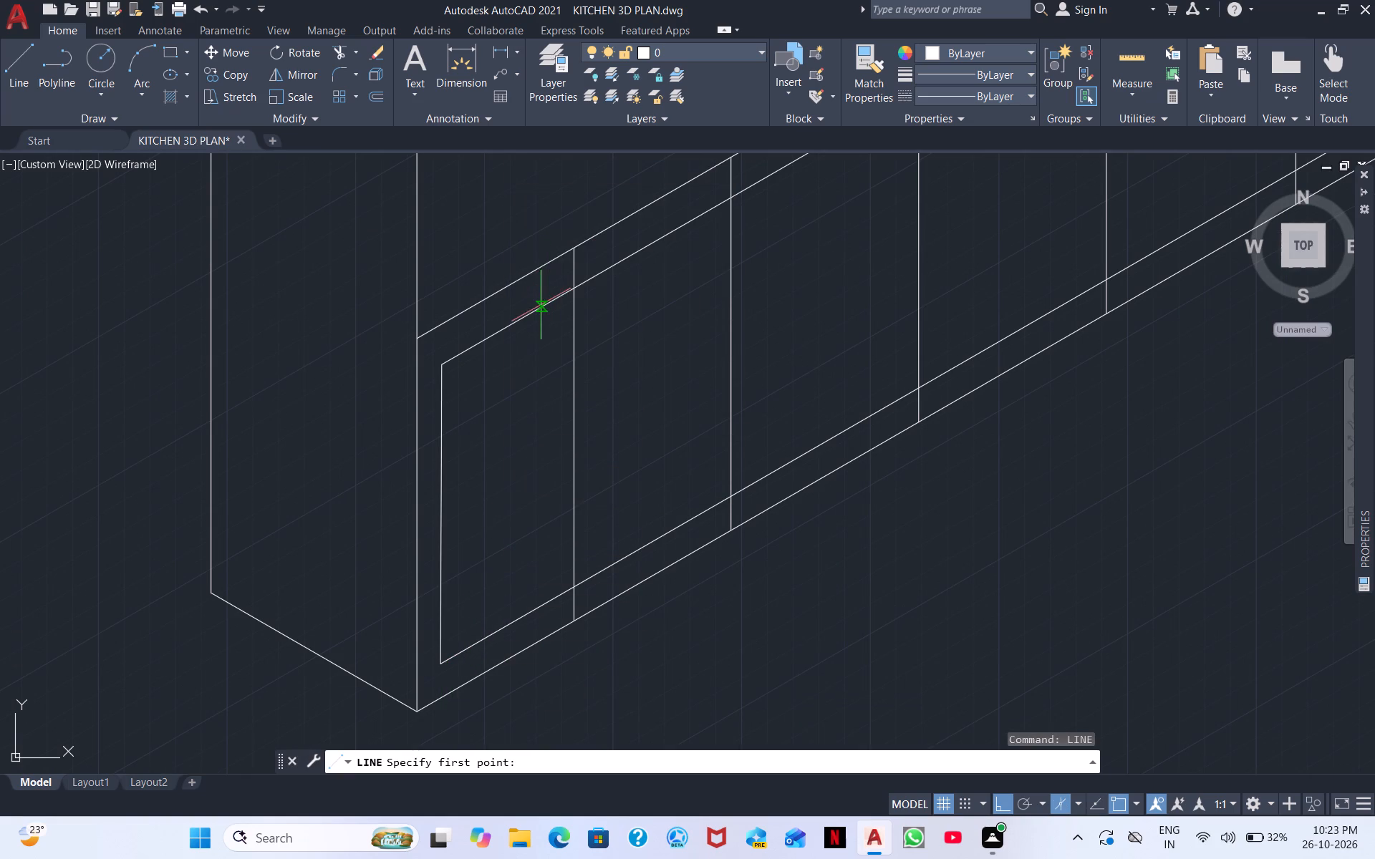
{"action": "left_click", "coordinate": [548, 304]}
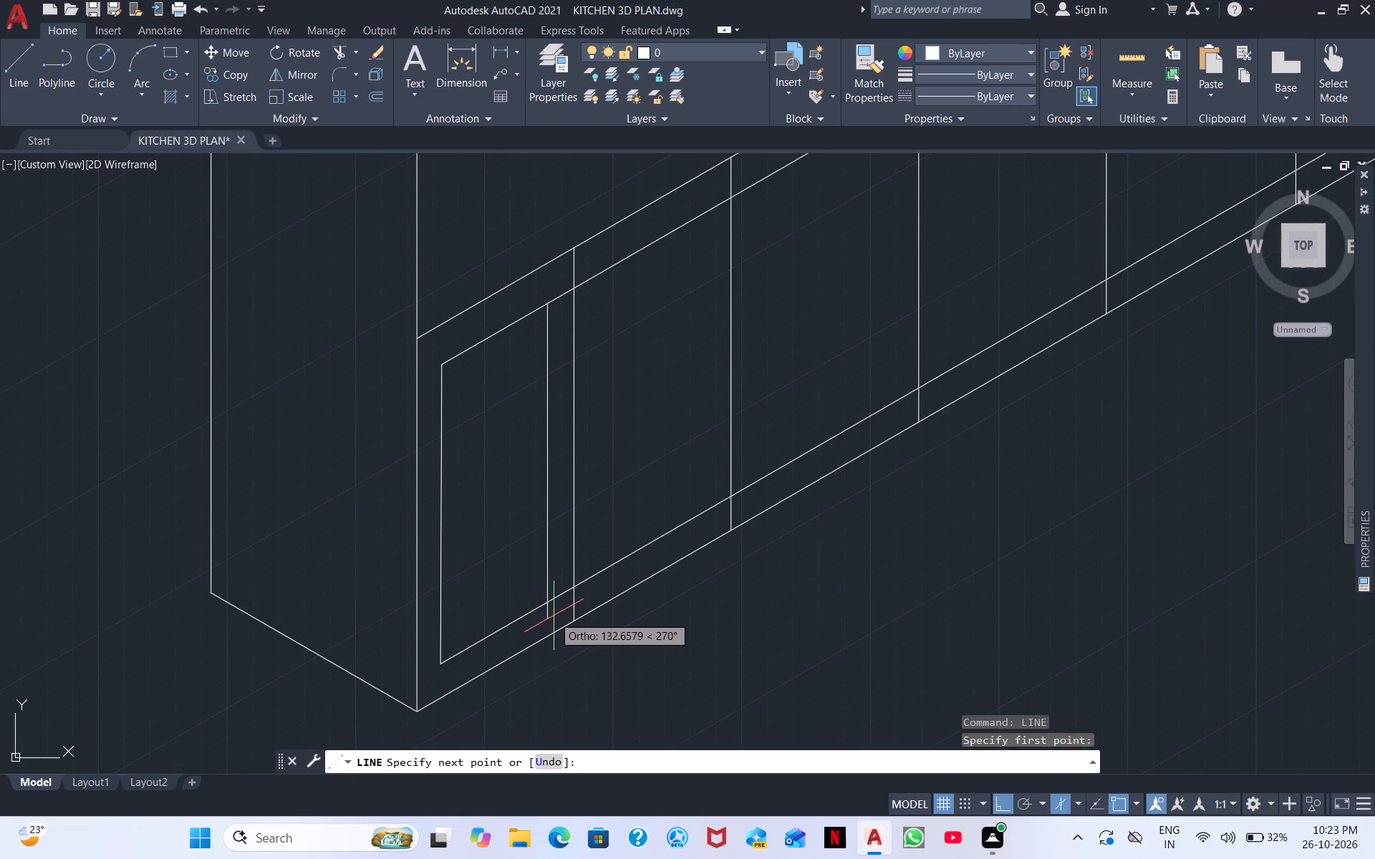
{"action": "left_click", "coordinate": [554, 616]}
{"action": "key", "text": "Escape"}
Draw the two vertical sides of the second base door's inset panel, just inside its dividers, from the upper to the lower inset line.
{"action": "right_click", "coordinate": [681, 375]}
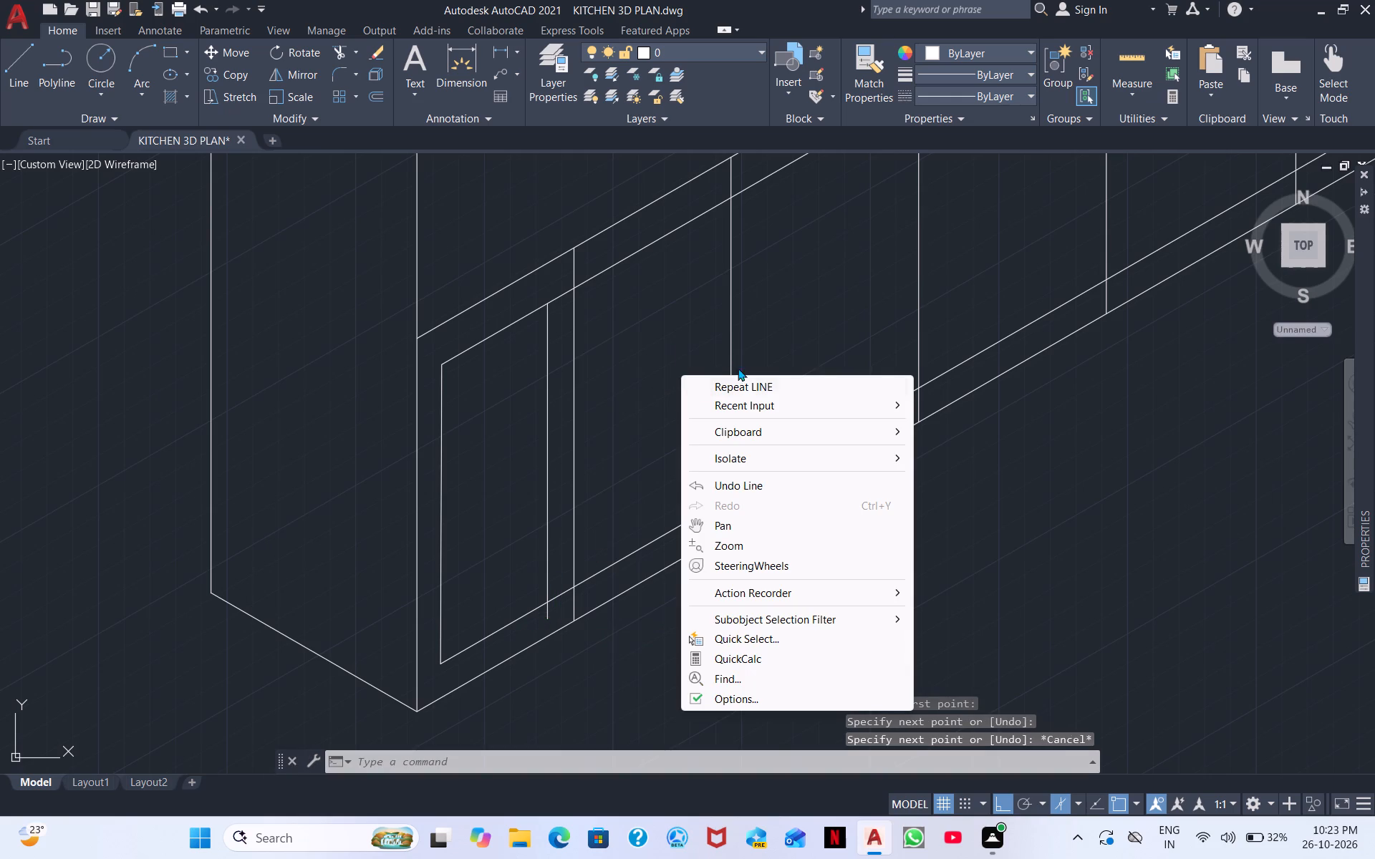
{"action": "left_click", "coordinate": [741, 382]}
{"action": "left_click", "coordinate": [589, 279]}
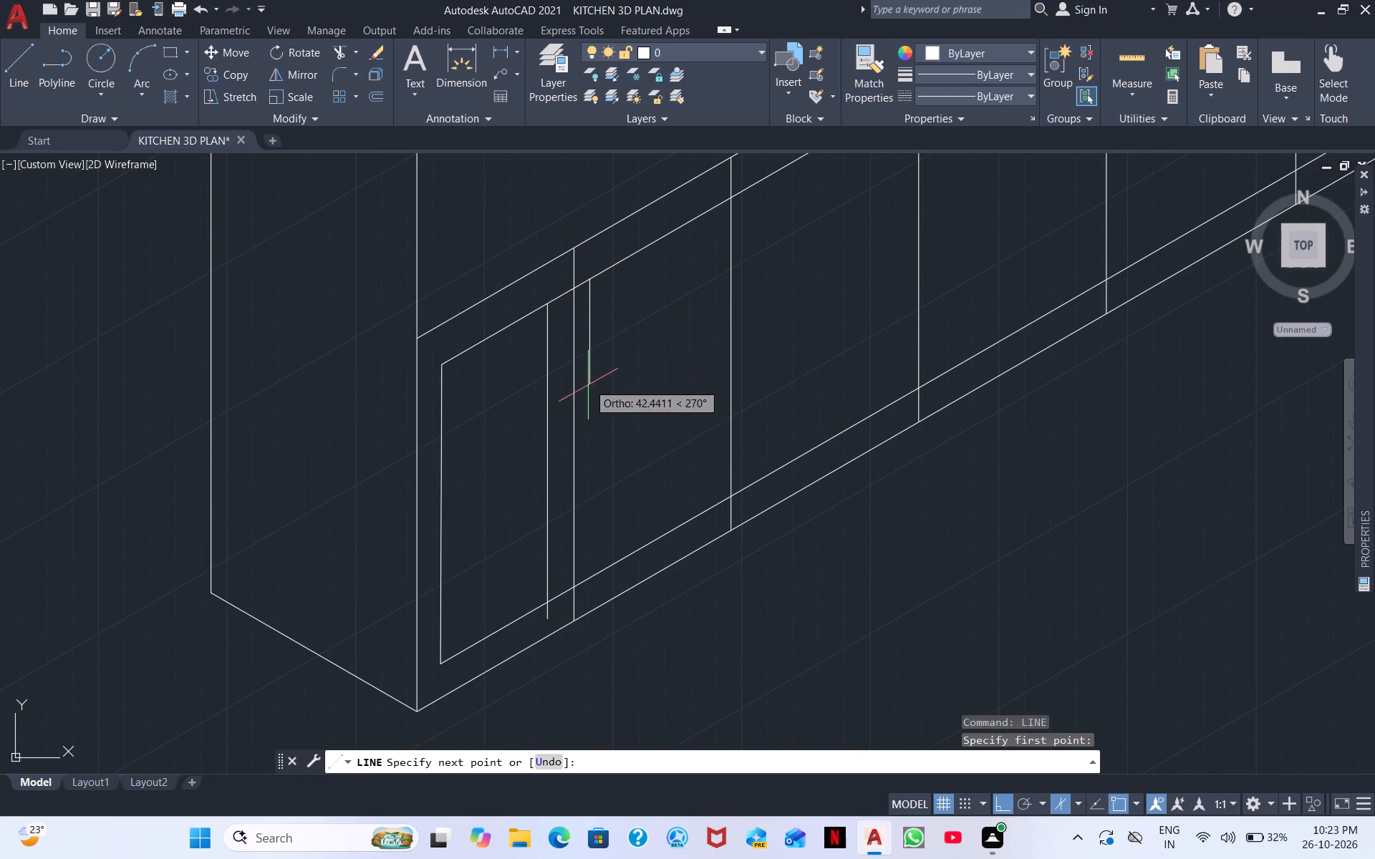
{"action": "left_click", "coordinate": [592, 586]}
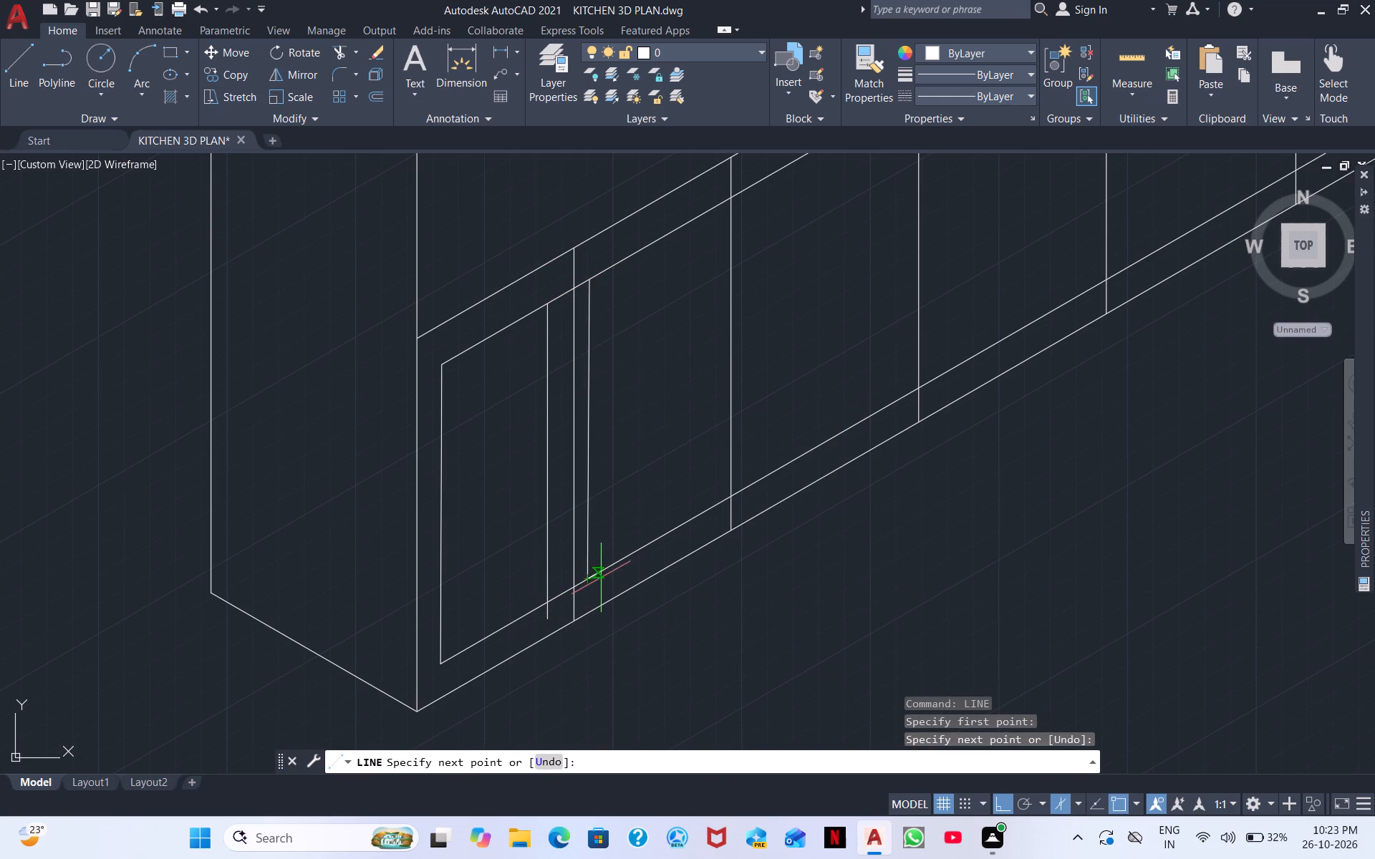
{"action": "key", "text": "Escape"}
{"action": "right_click", "coordinate": [651, 411]}
{"action": "left_click", "coordinate": [735, 425]}
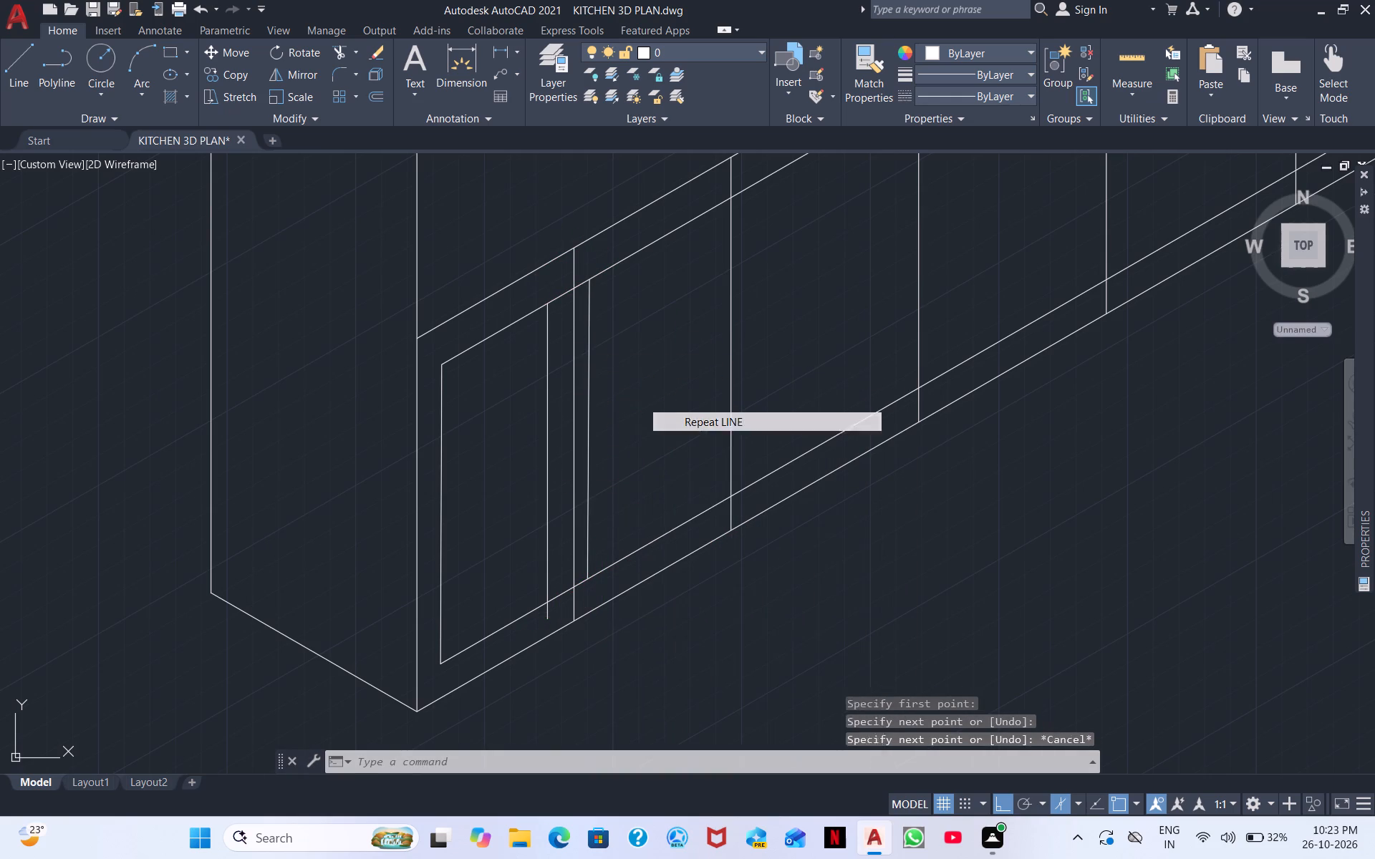
{"action": "left_click", "coordinate": [715, 210]}
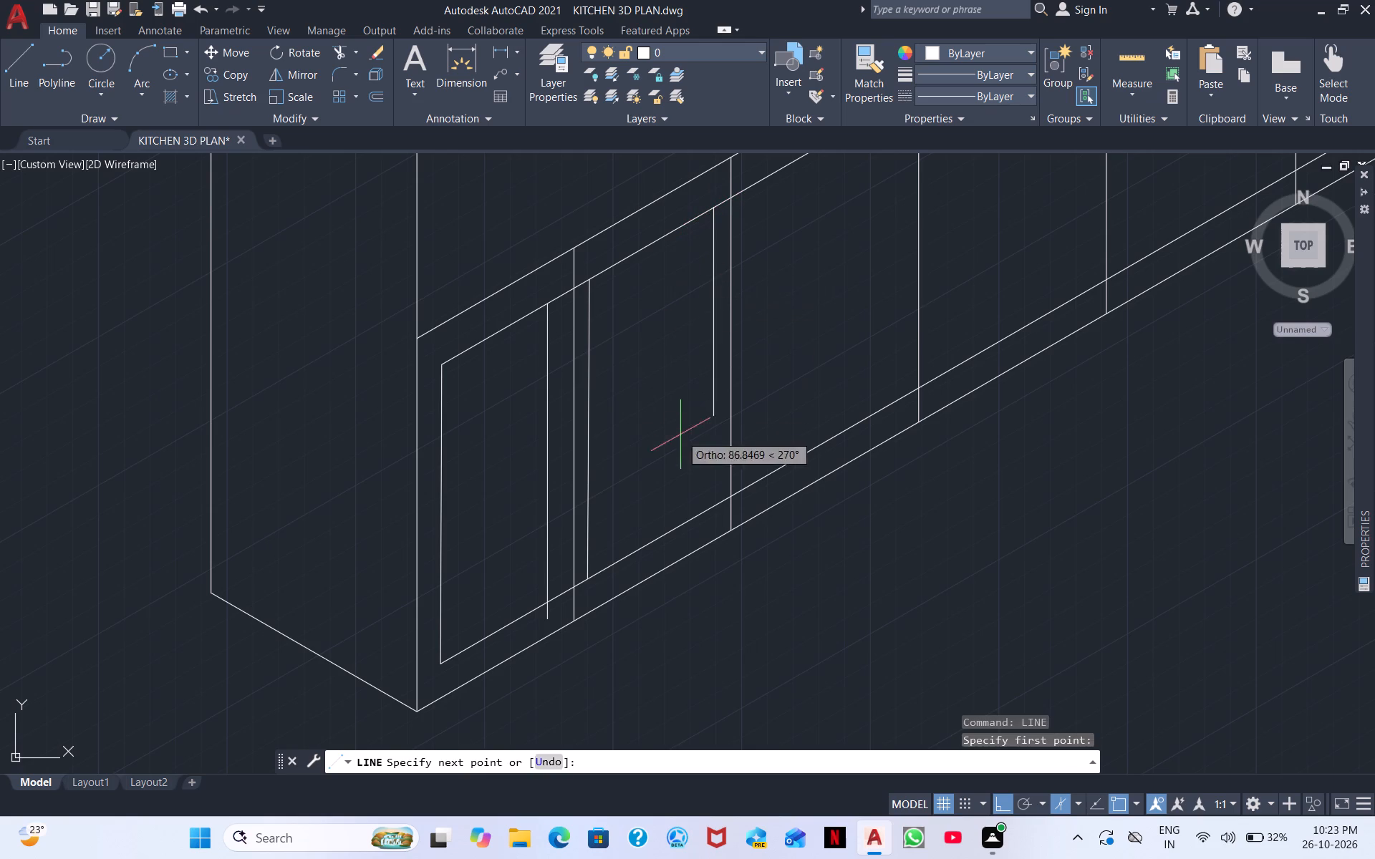
{"action": "left_click", "coordinate": [709, 538]}
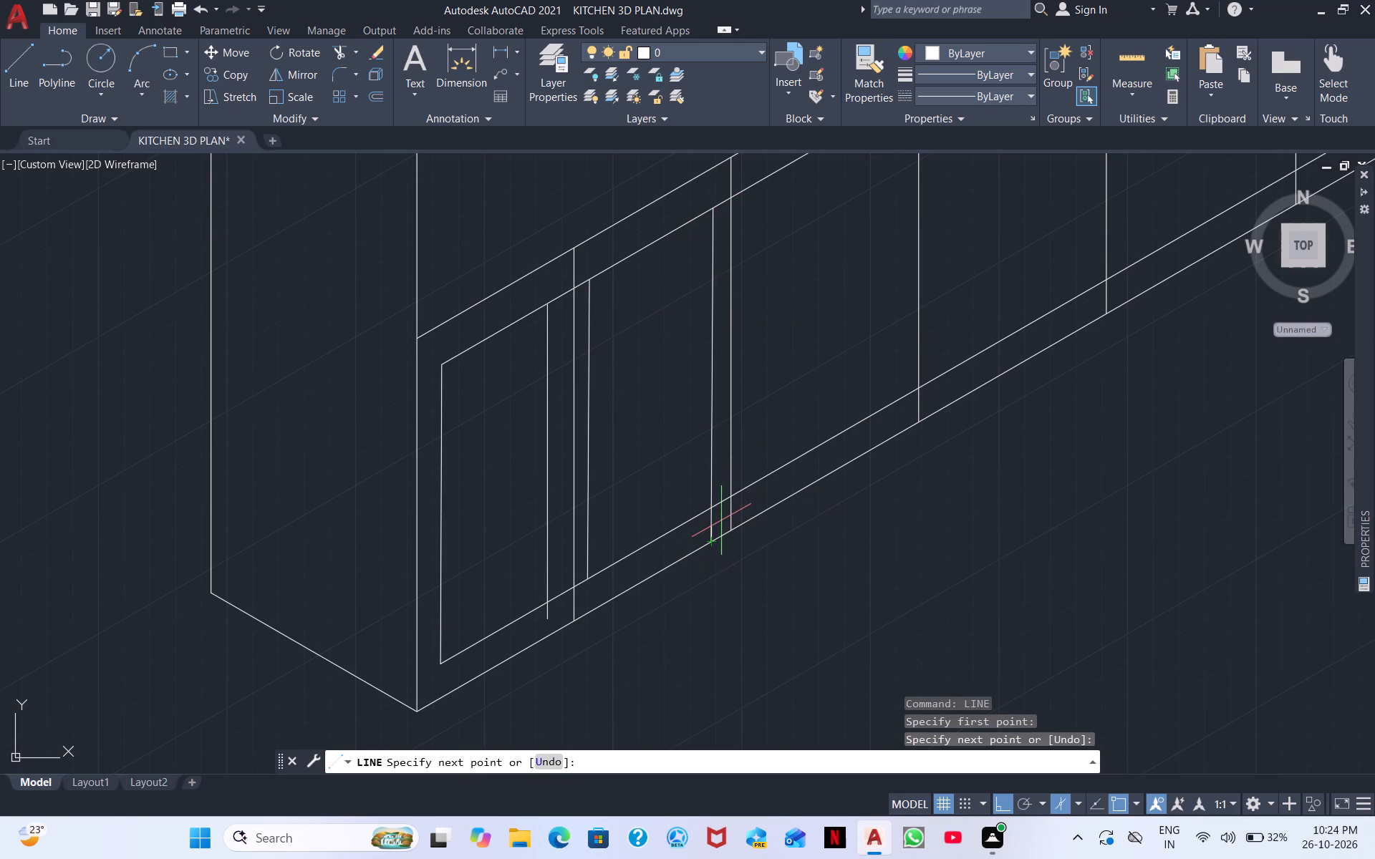
{"action": "key", "text": "Escape"}
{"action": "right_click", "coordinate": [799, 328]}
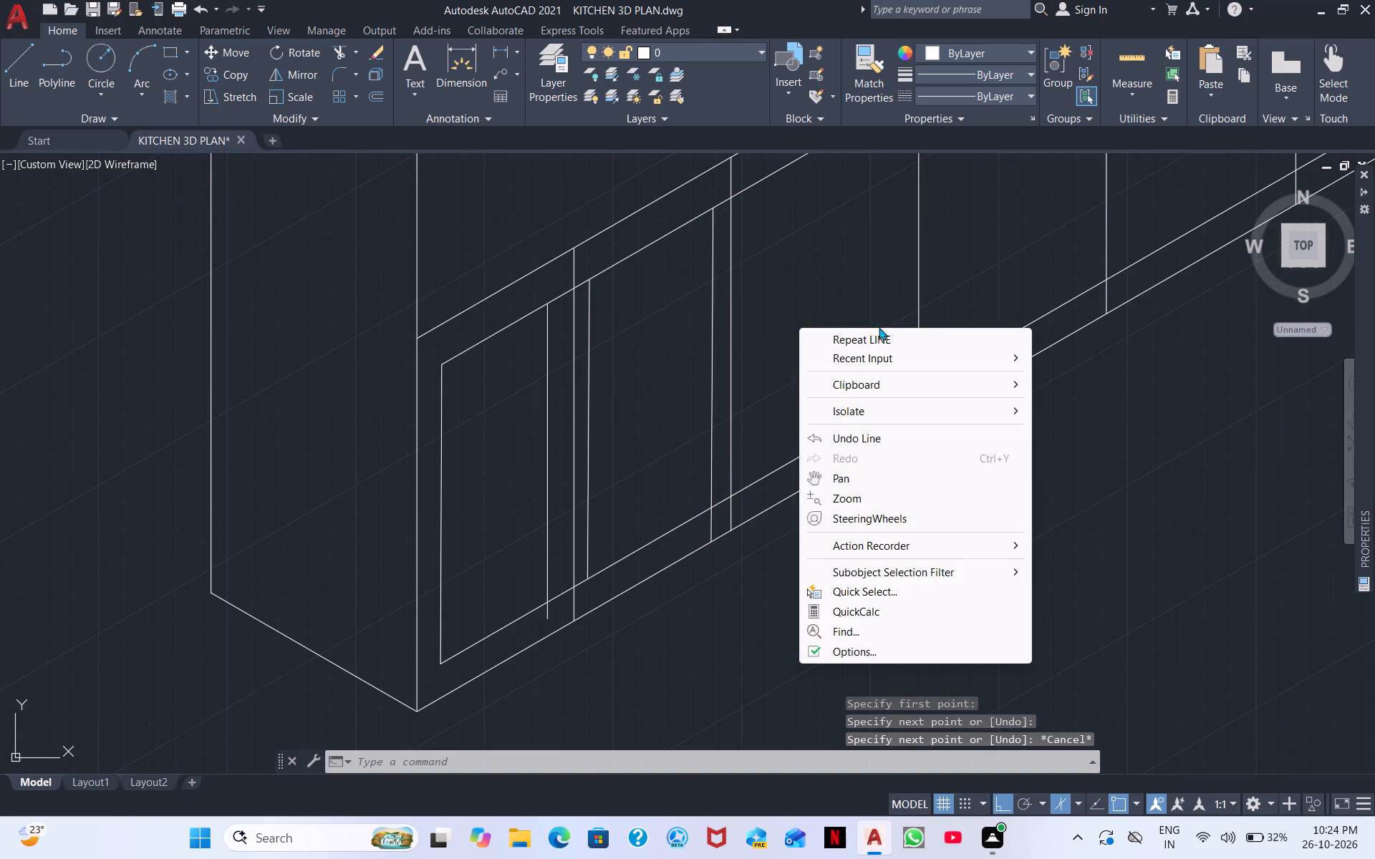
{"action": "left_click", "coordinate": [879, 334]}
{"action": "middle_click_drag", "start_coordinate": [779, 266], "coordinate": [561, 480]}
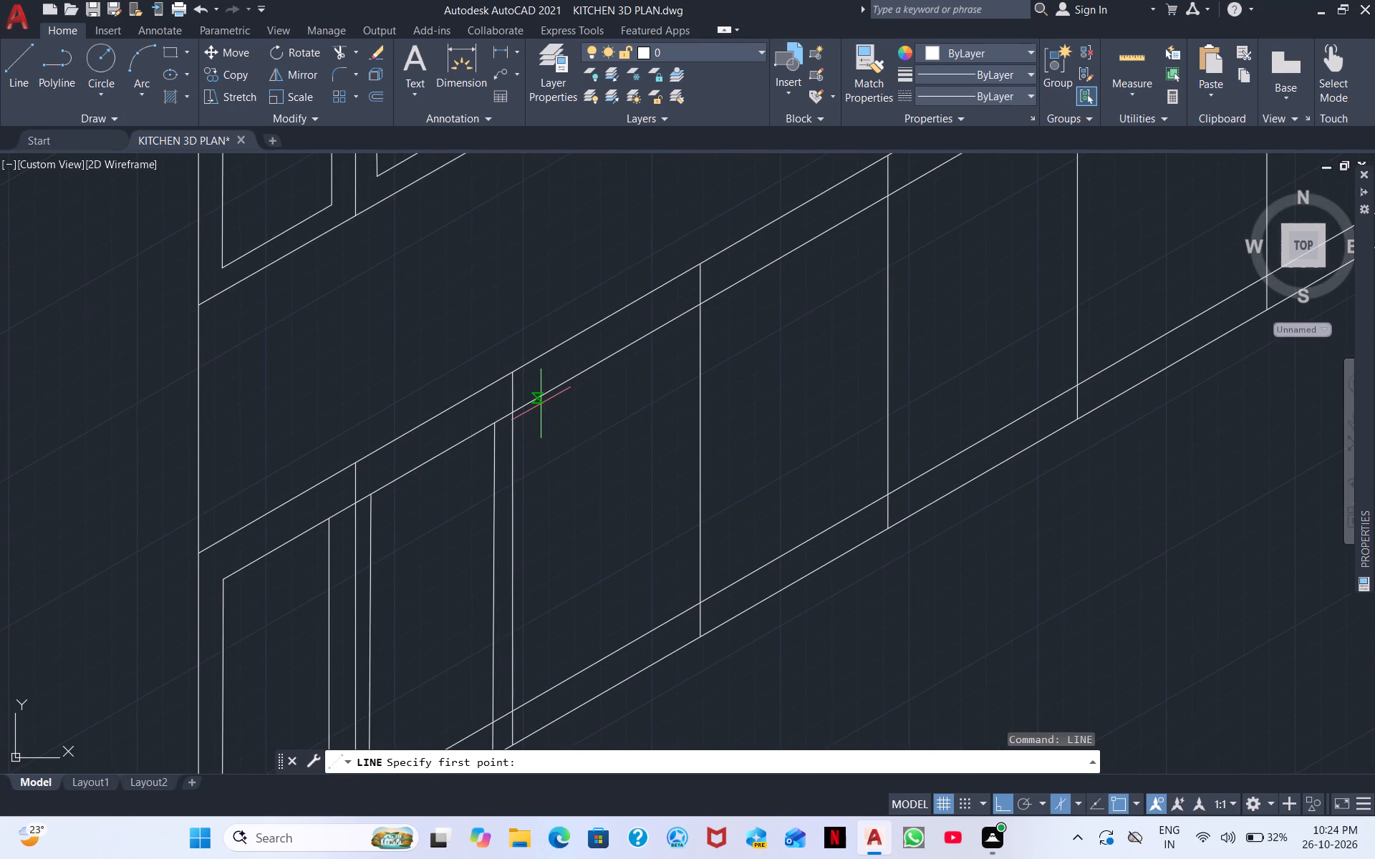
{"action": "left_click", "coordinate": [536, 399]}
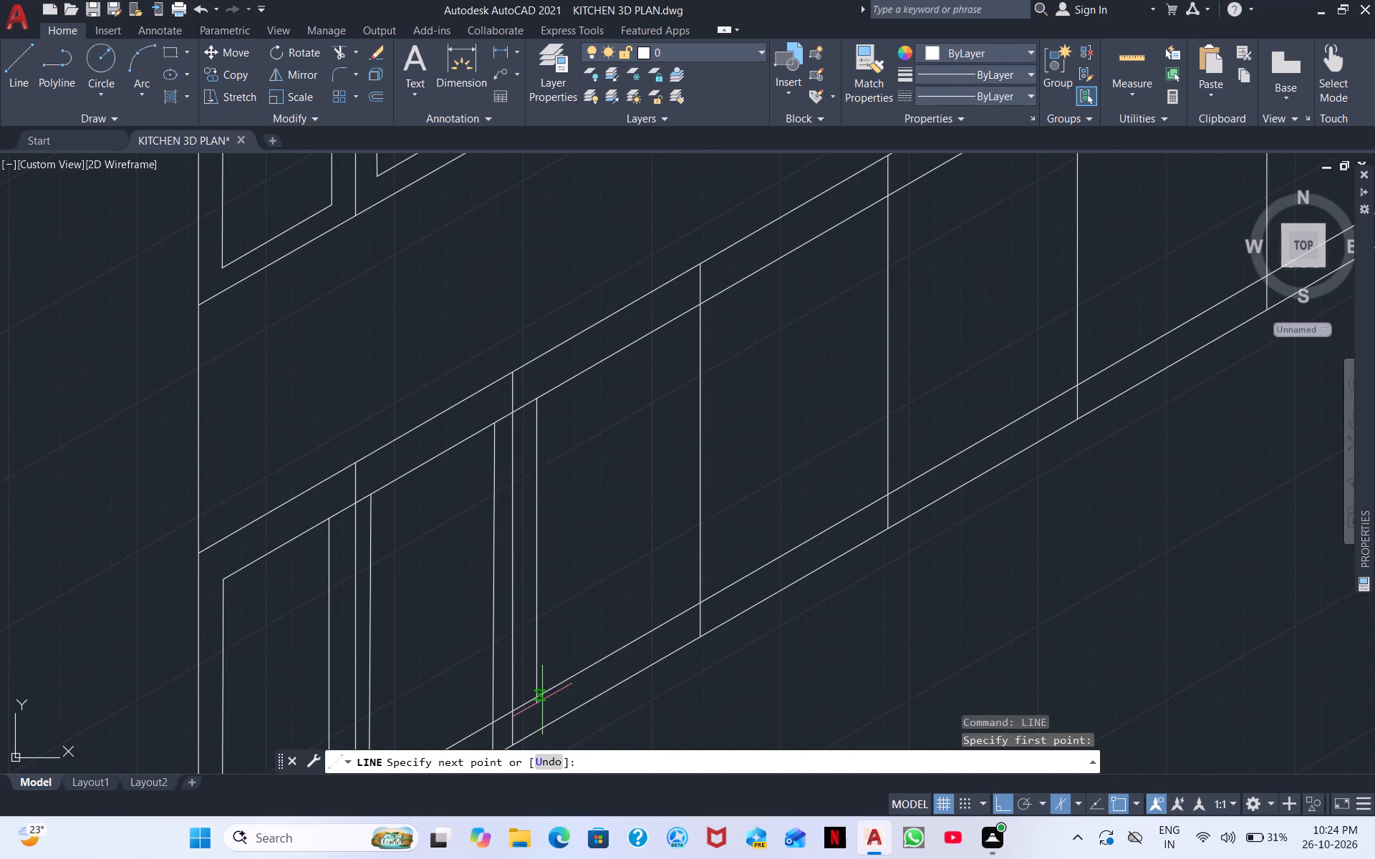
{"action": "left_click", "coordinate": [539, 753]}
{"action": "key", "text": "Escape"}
Draw the two vertical inset panel sides of the third base door, from the upper inset line past the base run's bottom edge.
{"action": "right_click", "coordinate": [612, 525]}
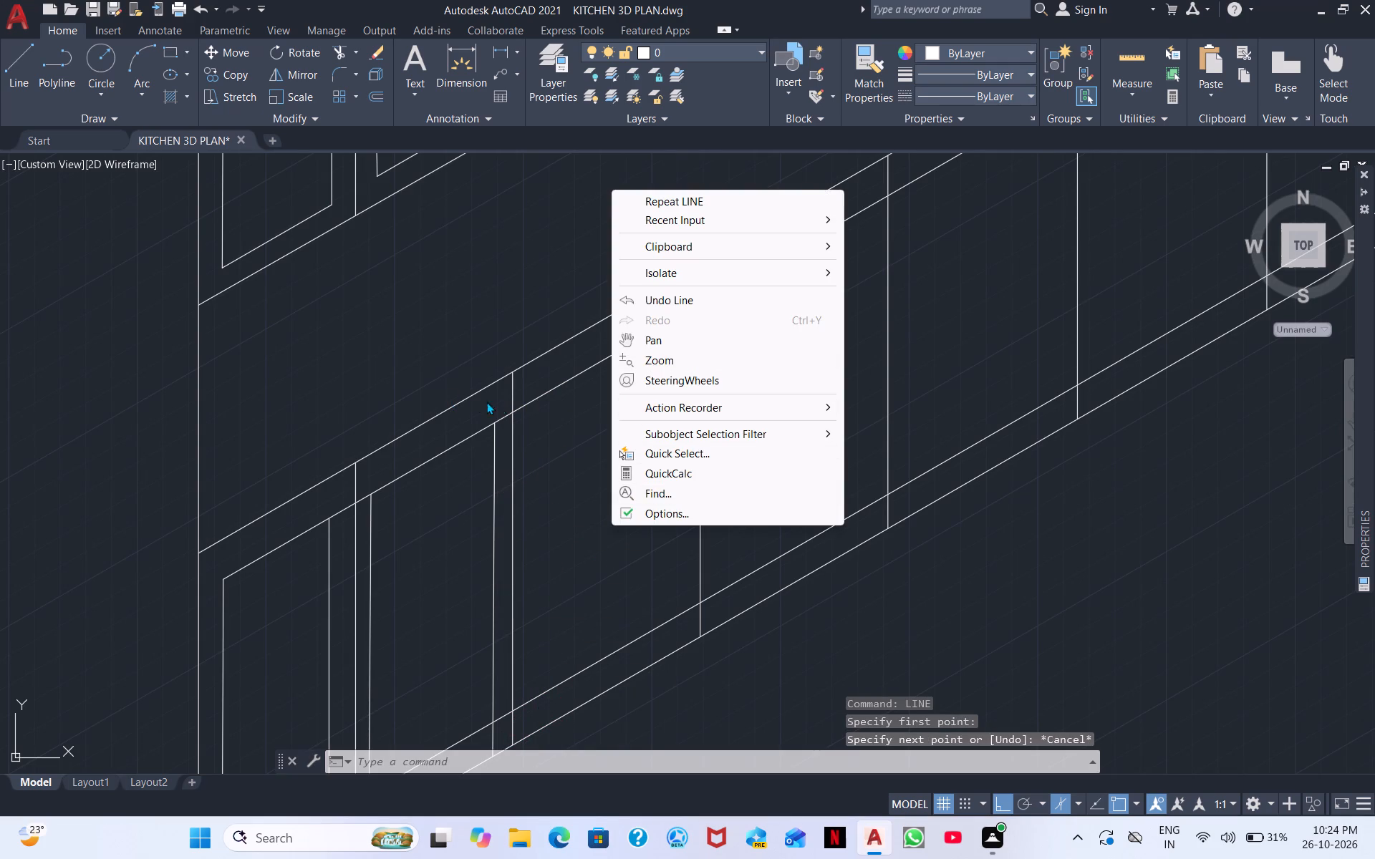
{"action": "left_click", "coordinate": [665, 196]}
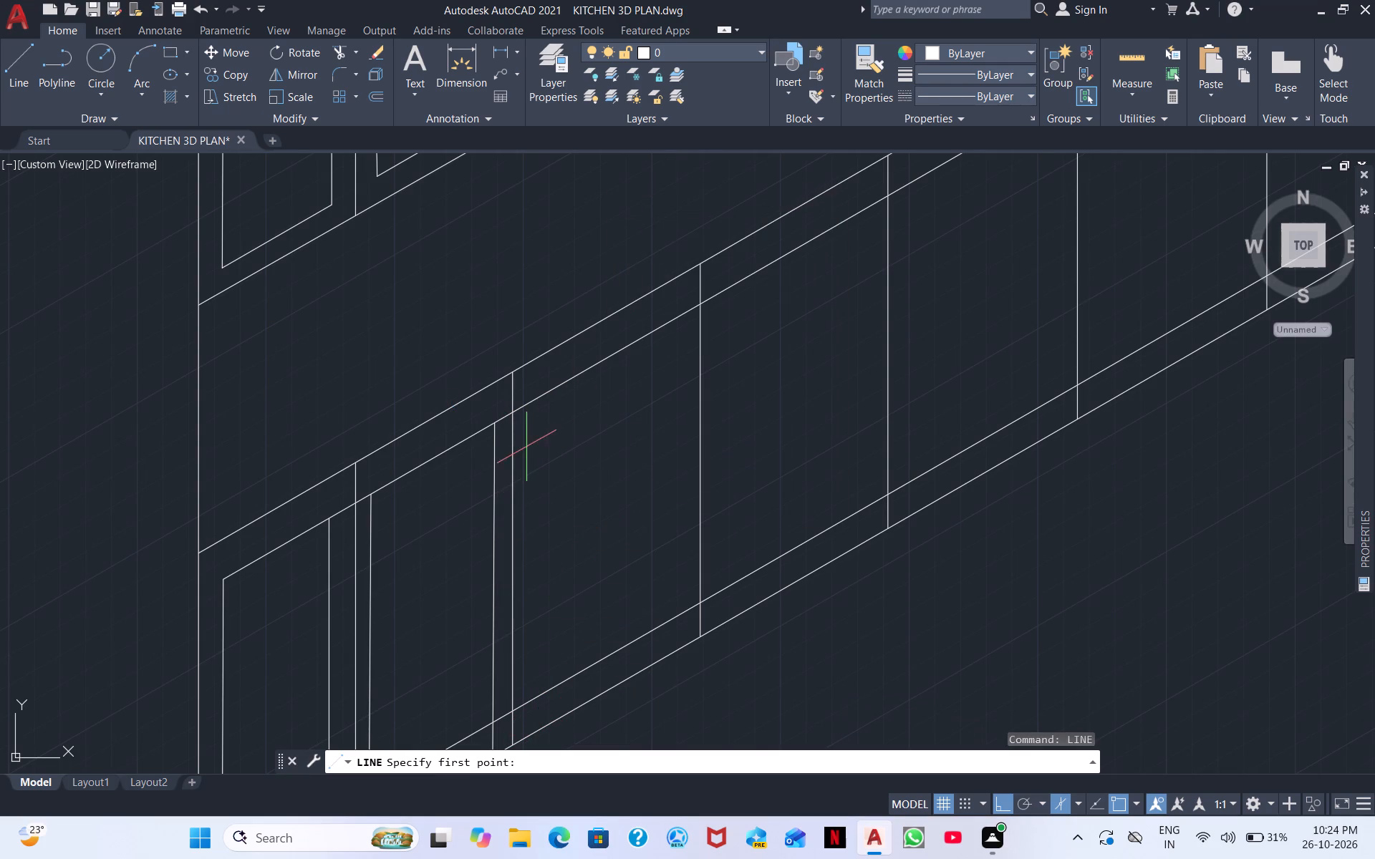
{"action": "left_click", "coordinate": [544, 400]}
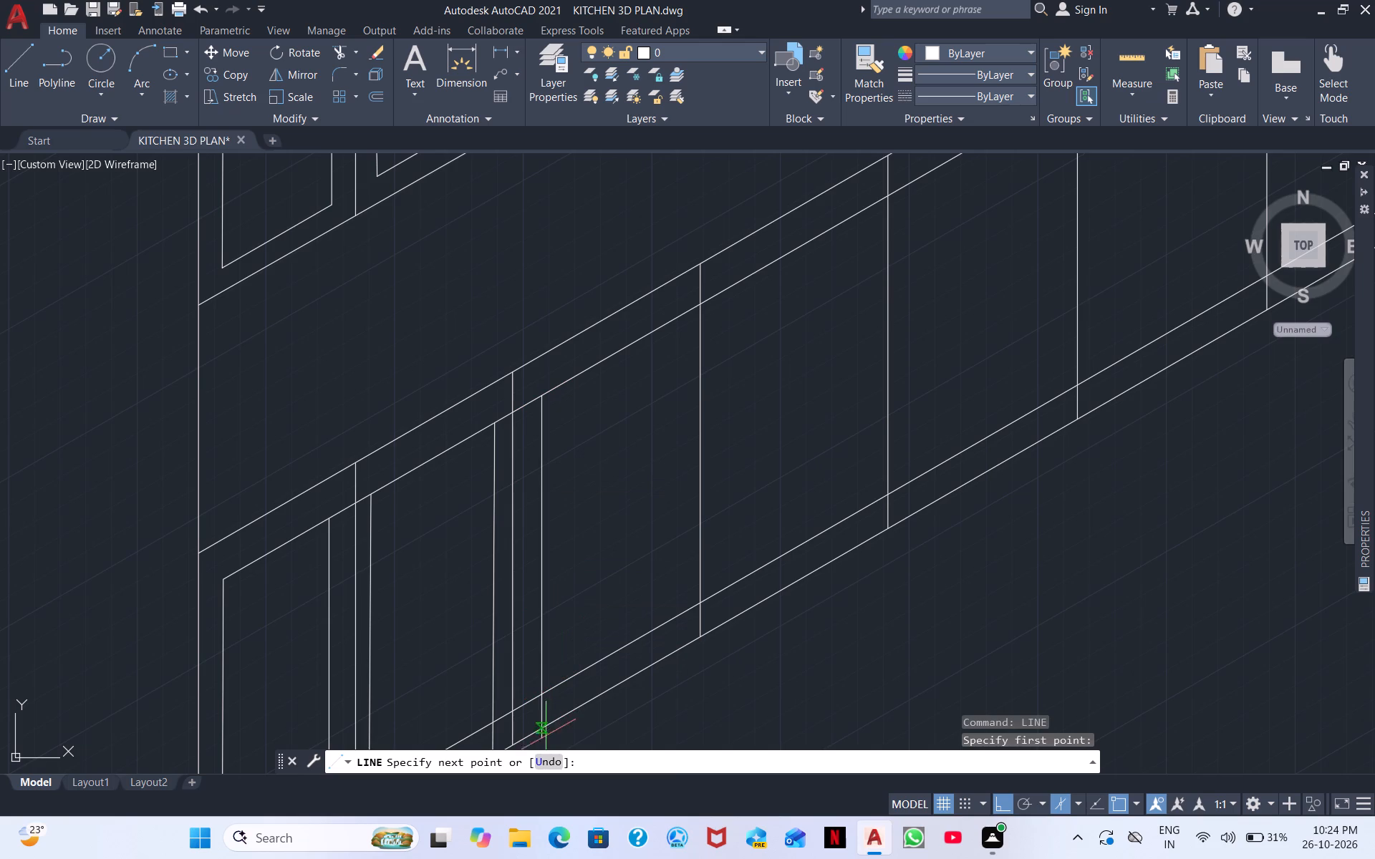
{"action": "left_click", "coordinate": [546, 747]}
{"action": "key", "text": "Escape"}
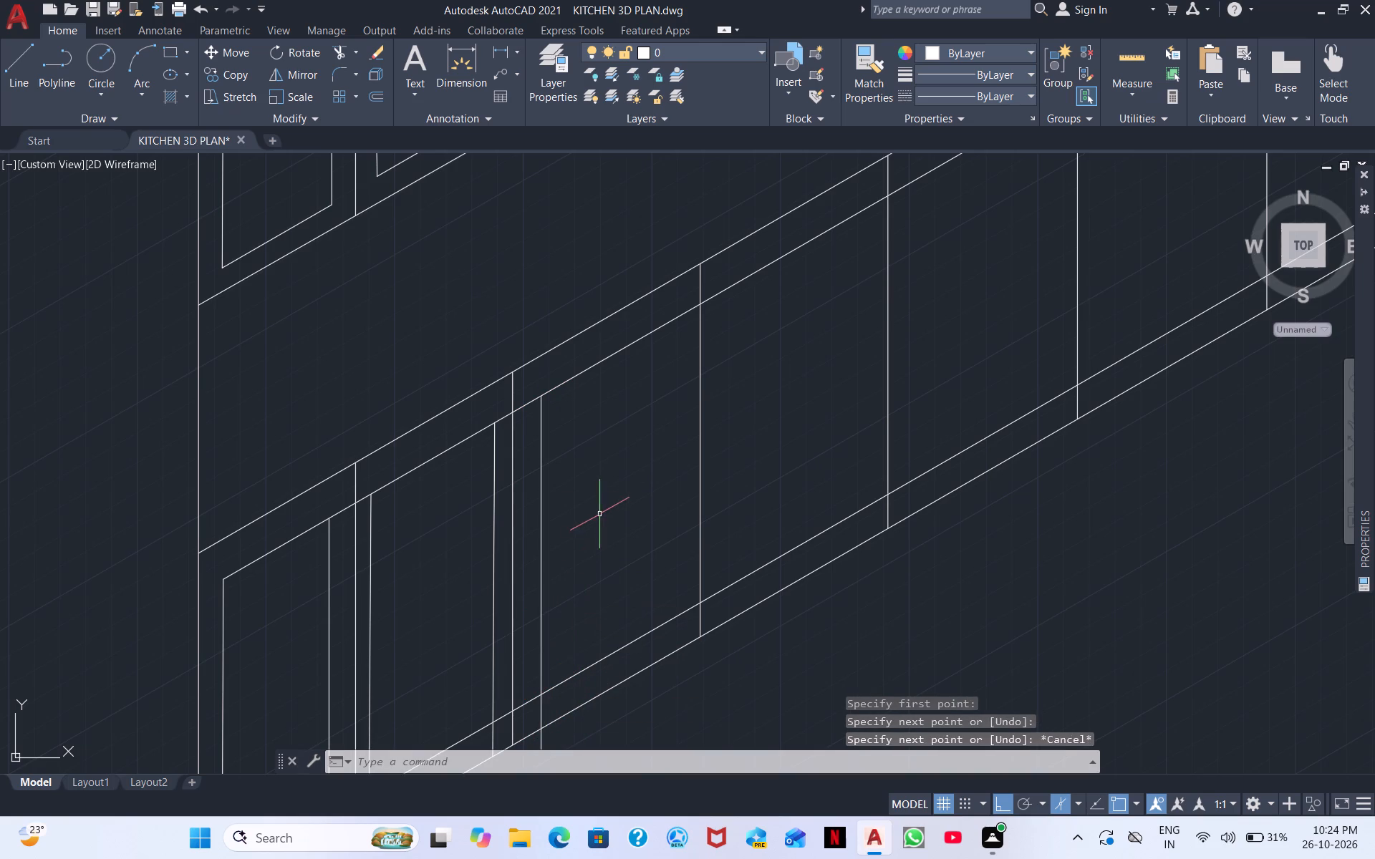
{"action": "right_click", "coordinate": [599, 514]}
{"action": "left_click", "coordinate": [696, 180]}
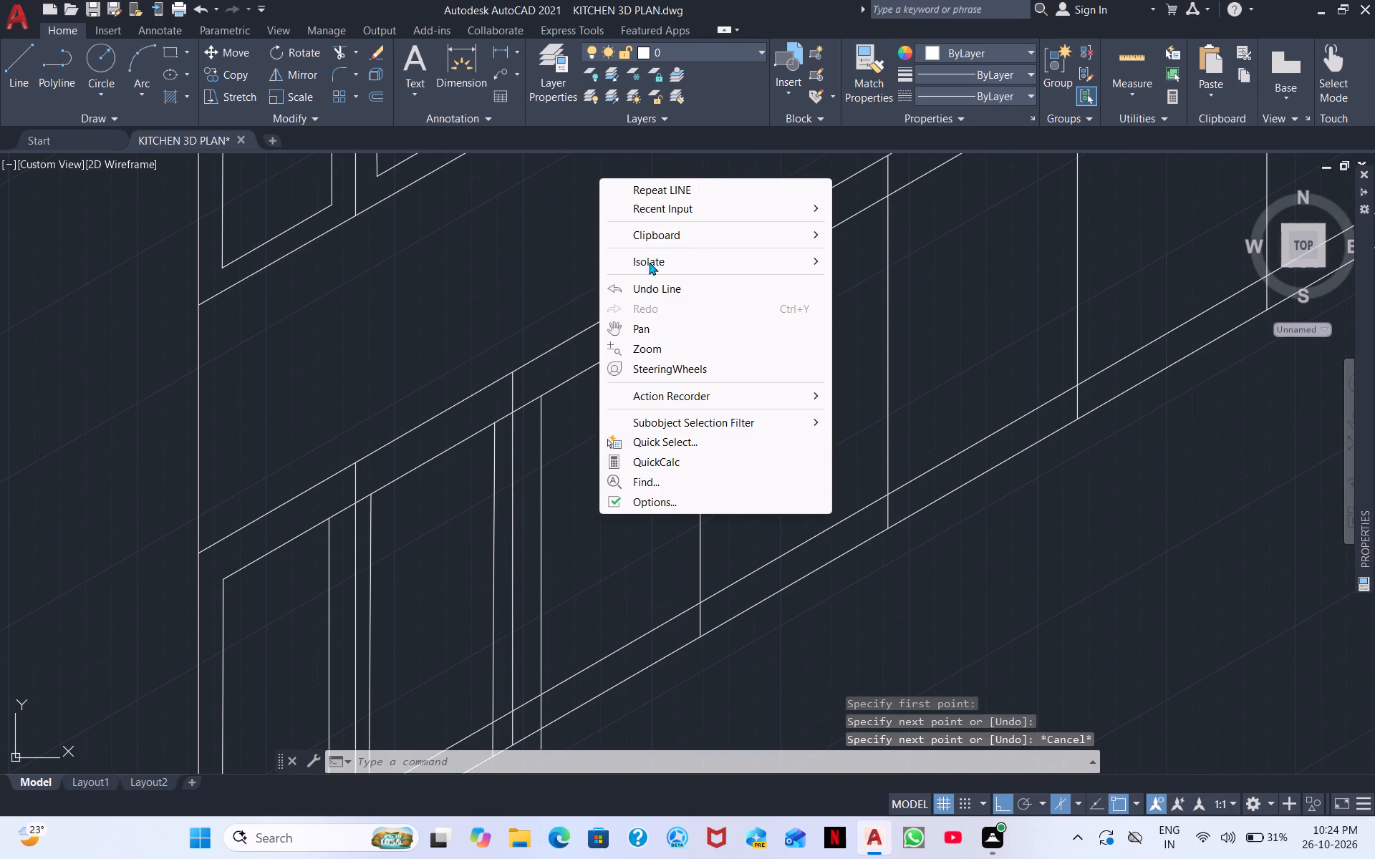
{"action": "left_click", "coordinate": [680, 189]}
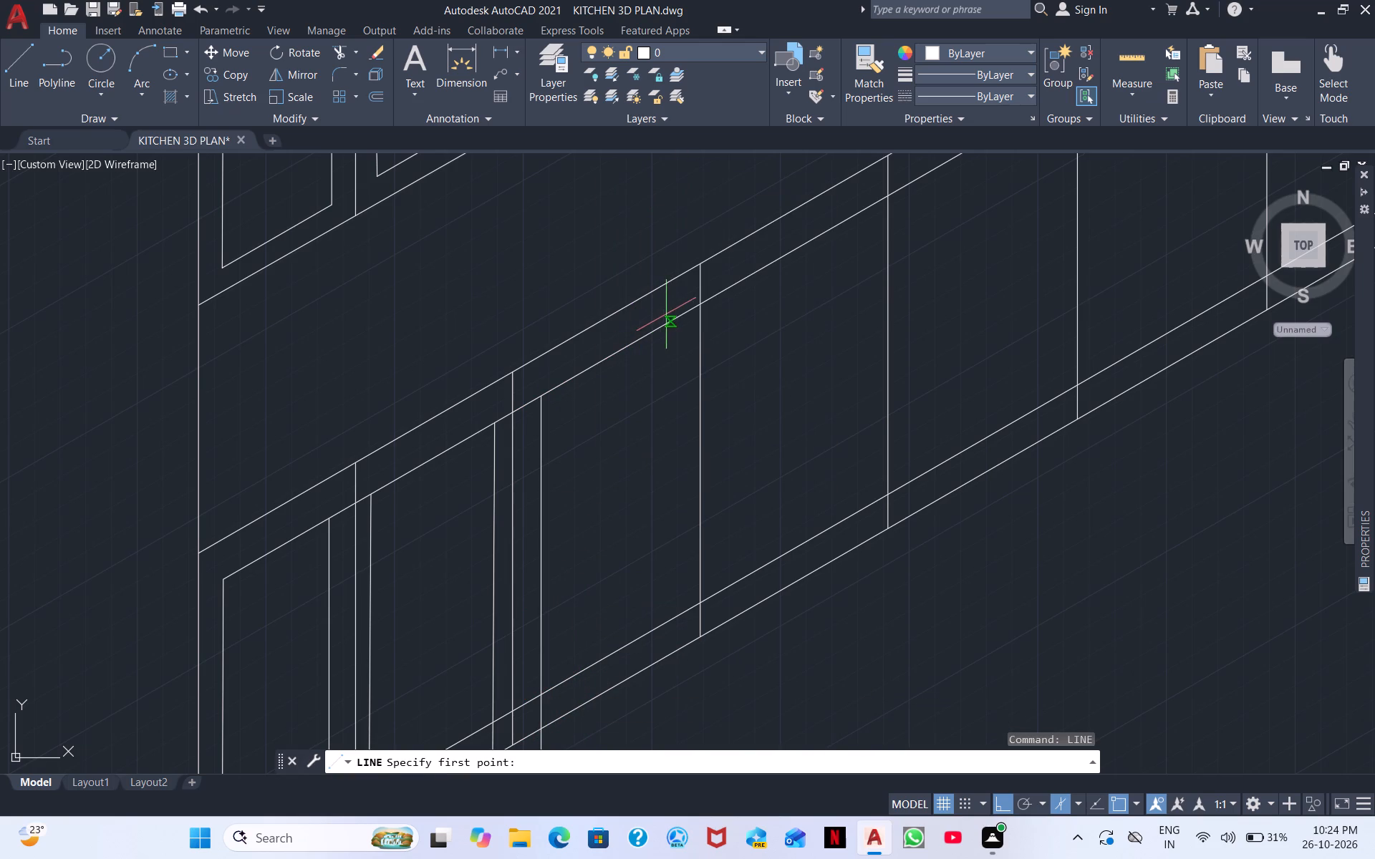
{"action": "left_click", "coordinate": [679, 318]}
{"action": "left_click", "coordinate": [687, 694]}
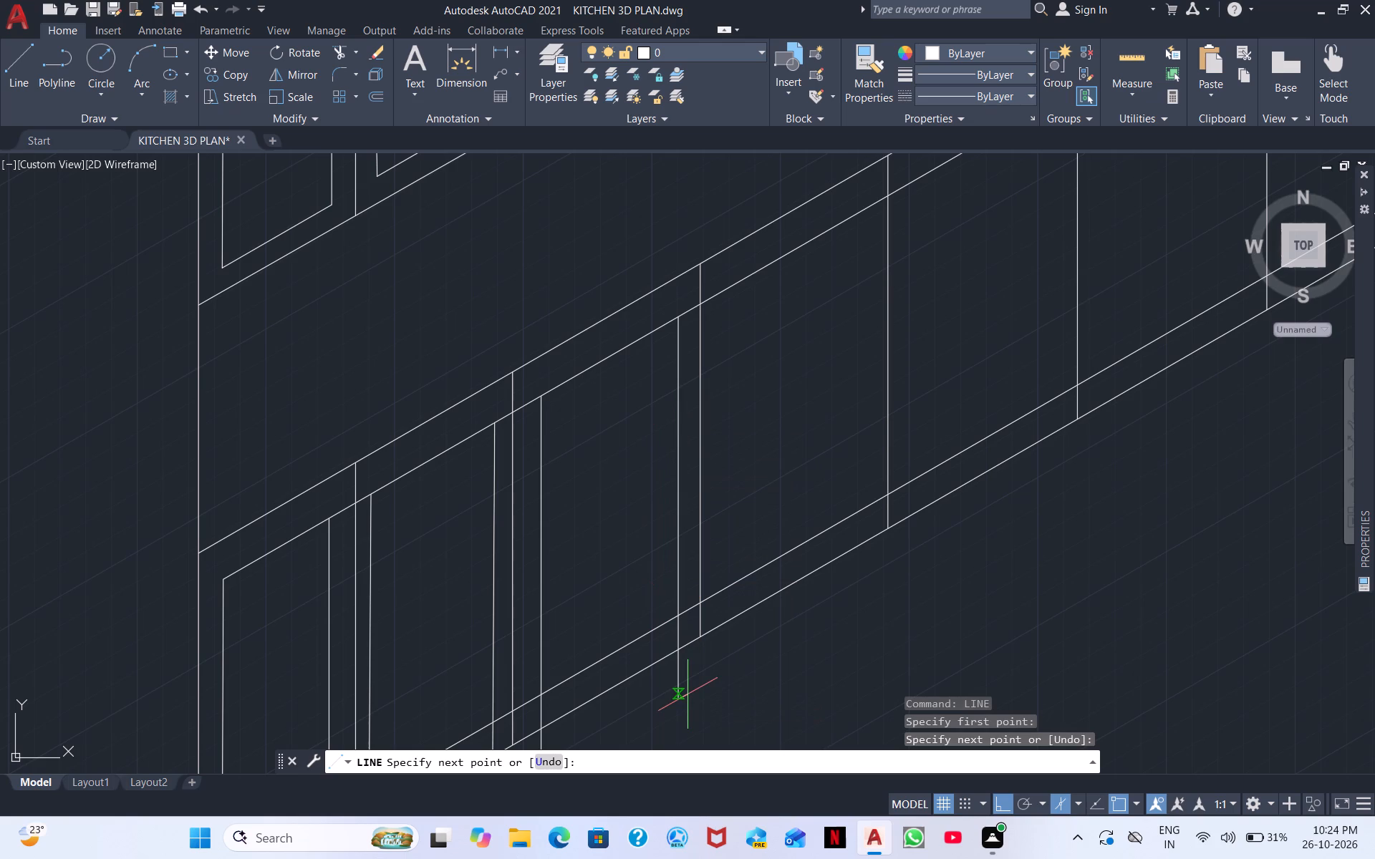
{"action": "key", "text": "Escape"}
Draw the two vertical inset panel sides of the fourth base door, just inside its dividers, extending past the base run's bottom edge.
{"action": "middle_click_drag", "start_coordinate": [721, 382], "coordinate": [578, 509]}
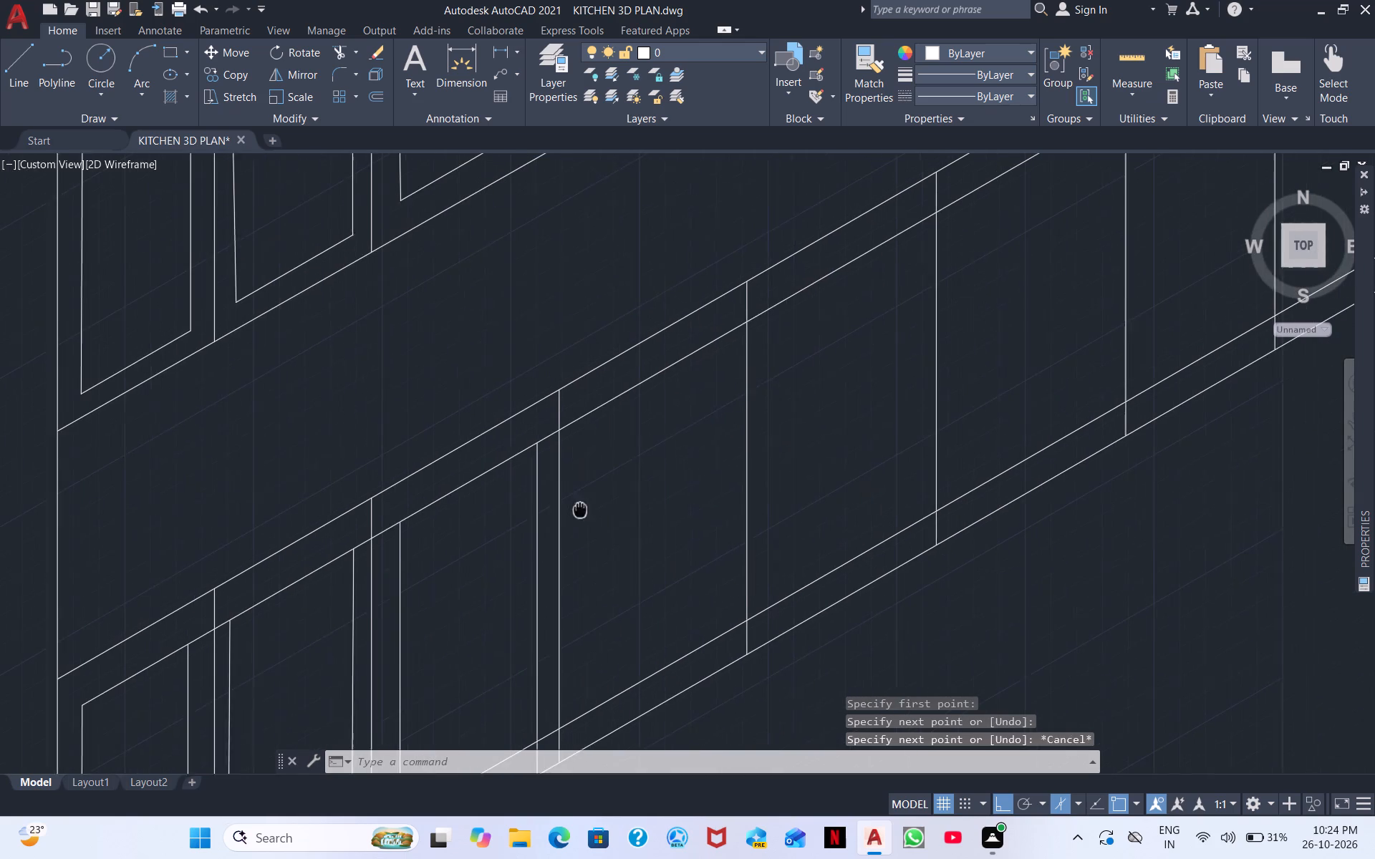
{"action": "middle_click_drag", "start_coordinate": [578, 509], "coordinate": [571, 514]}
{"action": "right_click", "coordinate": [587, 503]}
{"action": "left_click", "coordinate": [667, 172]}
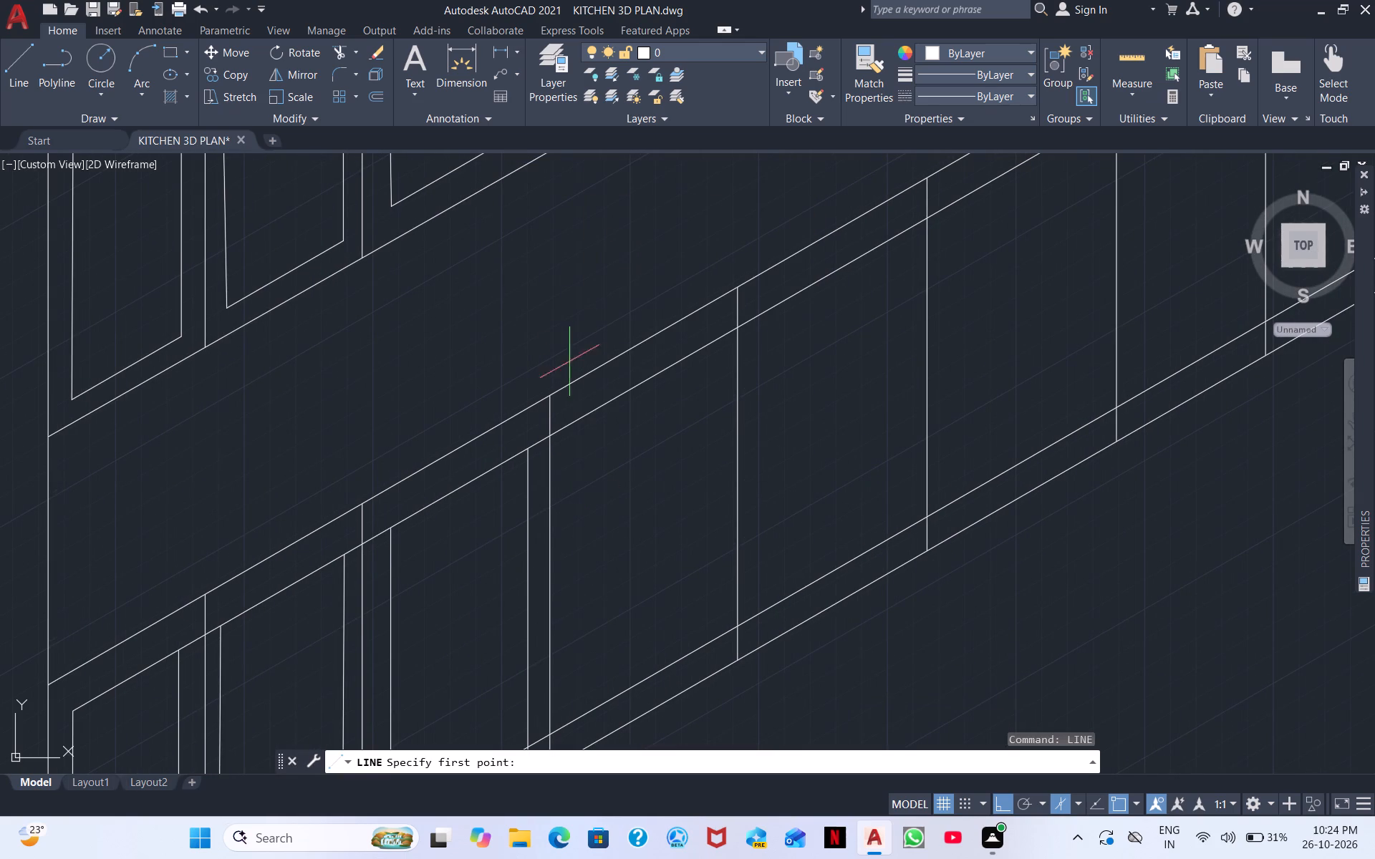
{"action": "left_click", "coordinate": [575, 420]}
{"action": "middle_click_drag", "start_coordinate": [610, 702], "coordinate": [547, 488]}
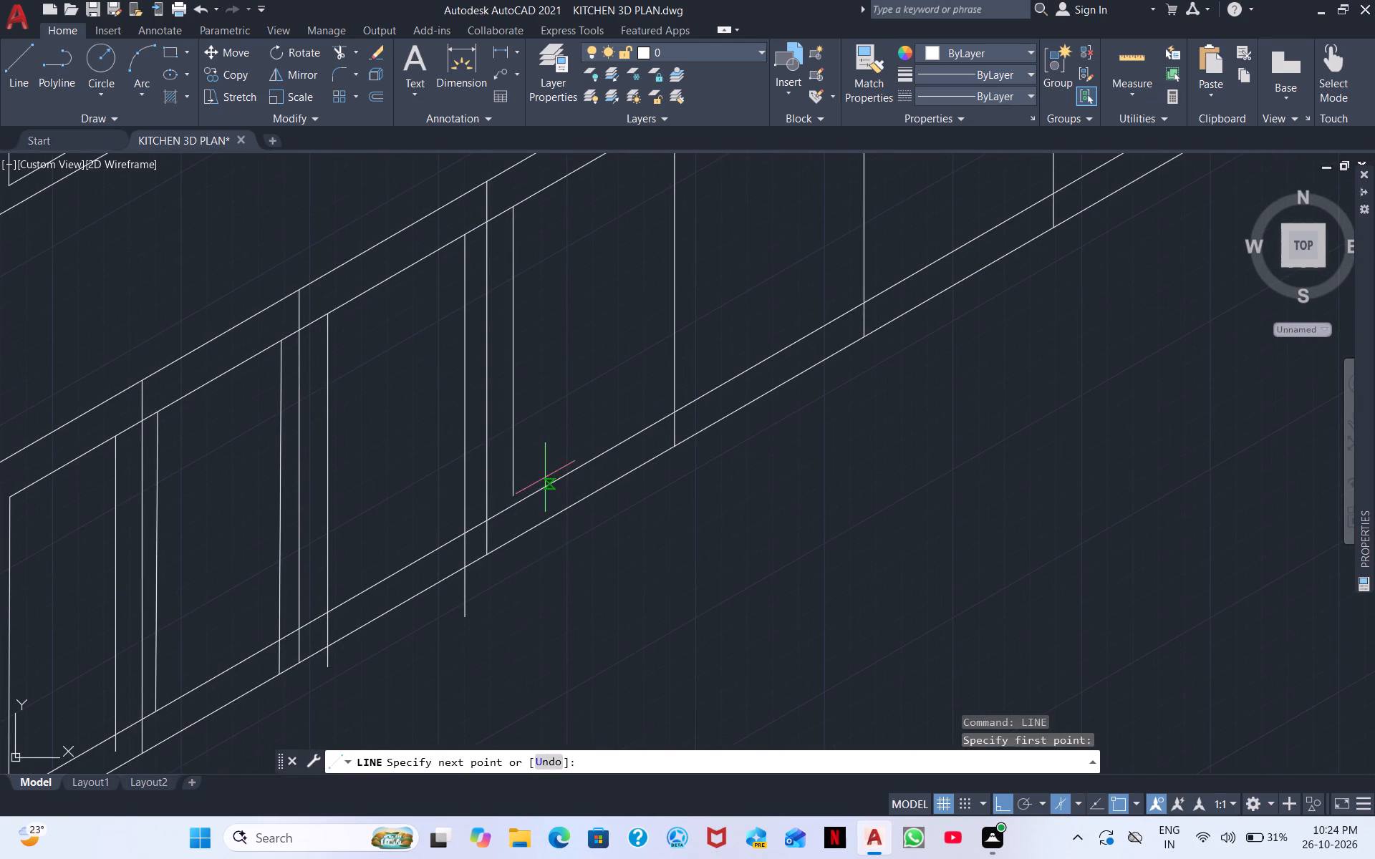
{"action": "left_click", "coordinate": [544, 590]}
{"action": "key", "text": "Escape"}
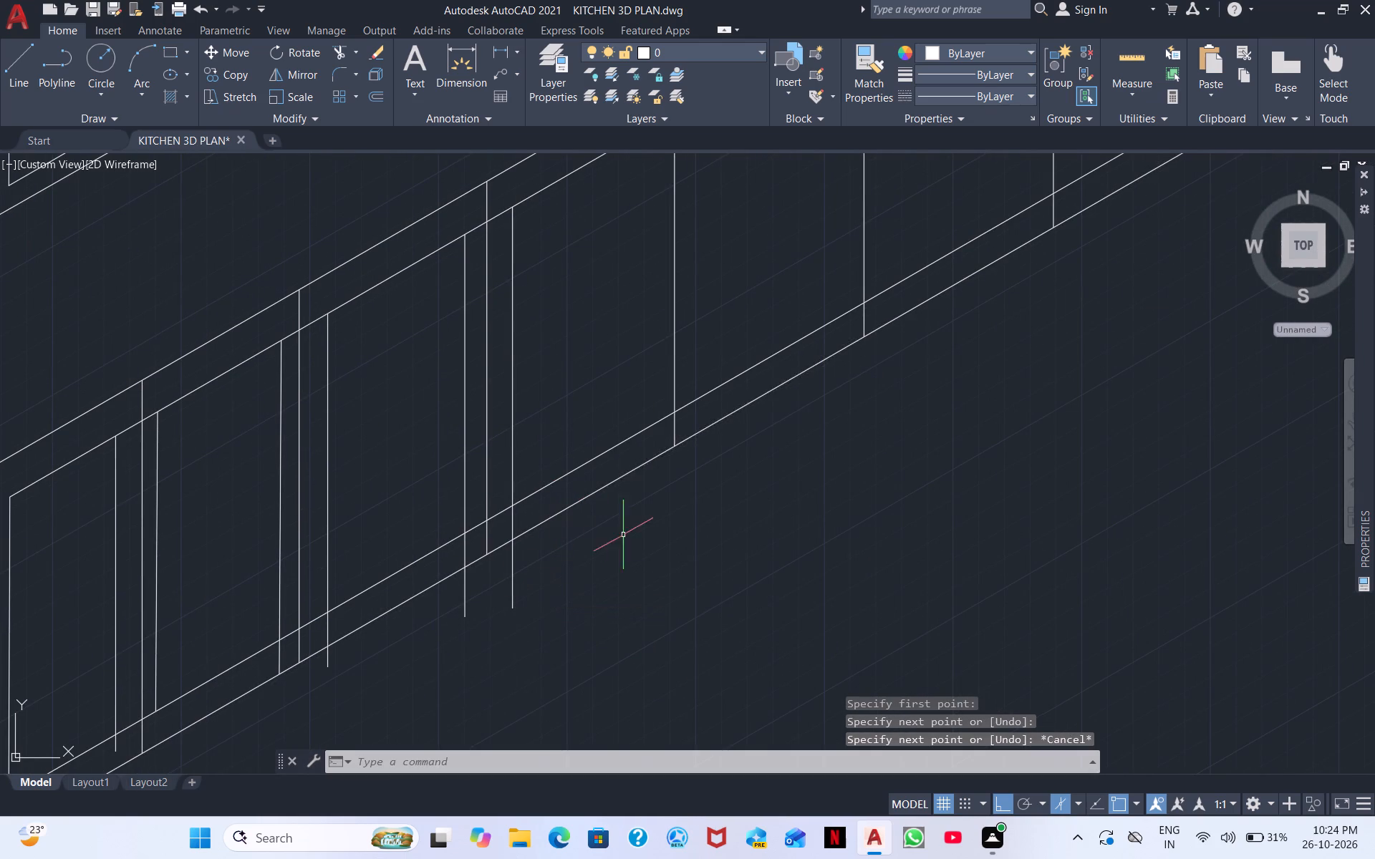
{"action": "right_click", "coordinate": [623, 535]}
{"action": "left_click", "coordinate": [679, 208]}
{"action": "middle_click_drag", "start_coordinate": [544, 370], "coordinate": [455, 580]}
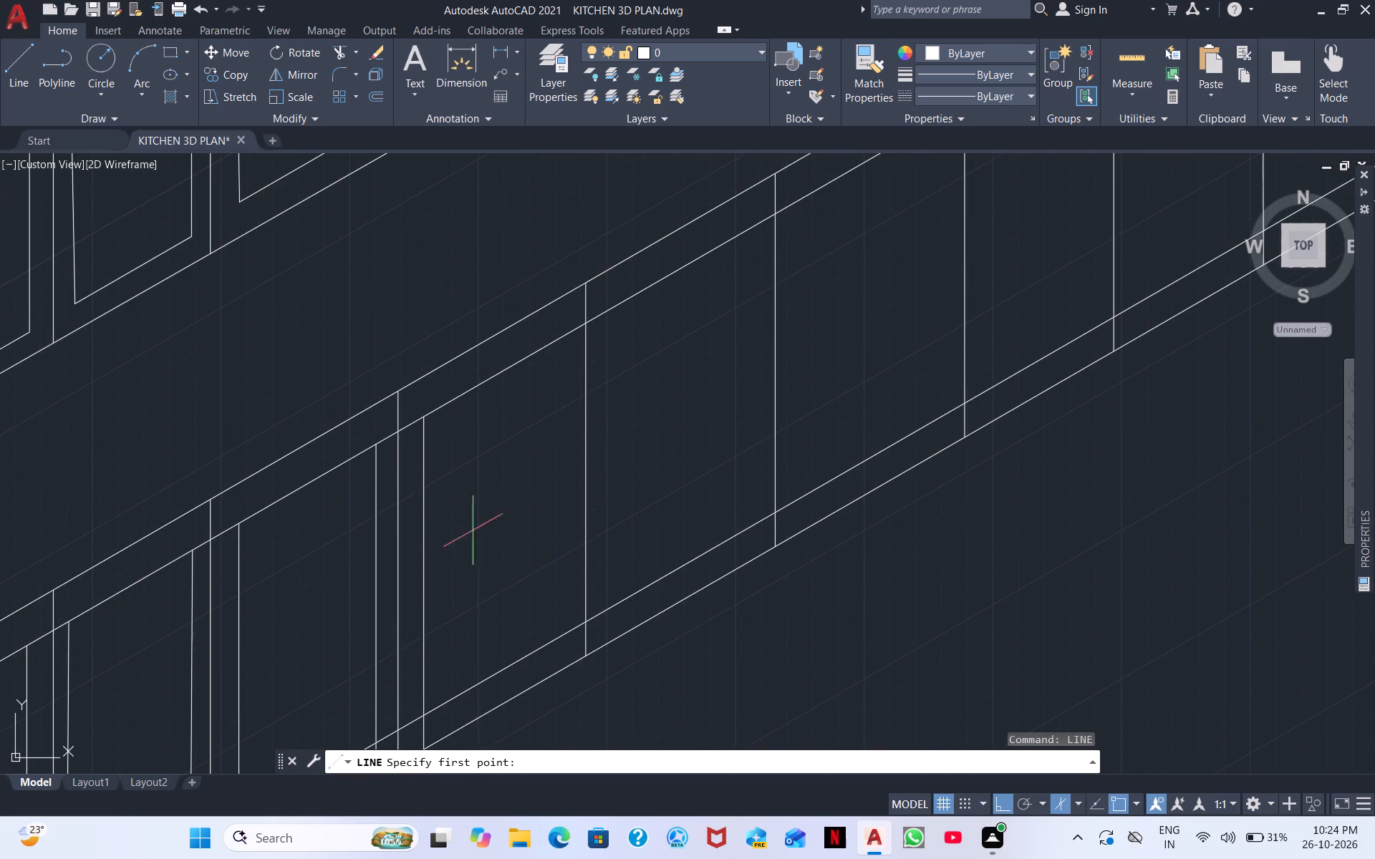
{"action": "left_click", "coordinate": [557, 339]}
{"action": "middle_click_drag", "start_coordinate": [502, 645], "coordinate": [489, 595]}
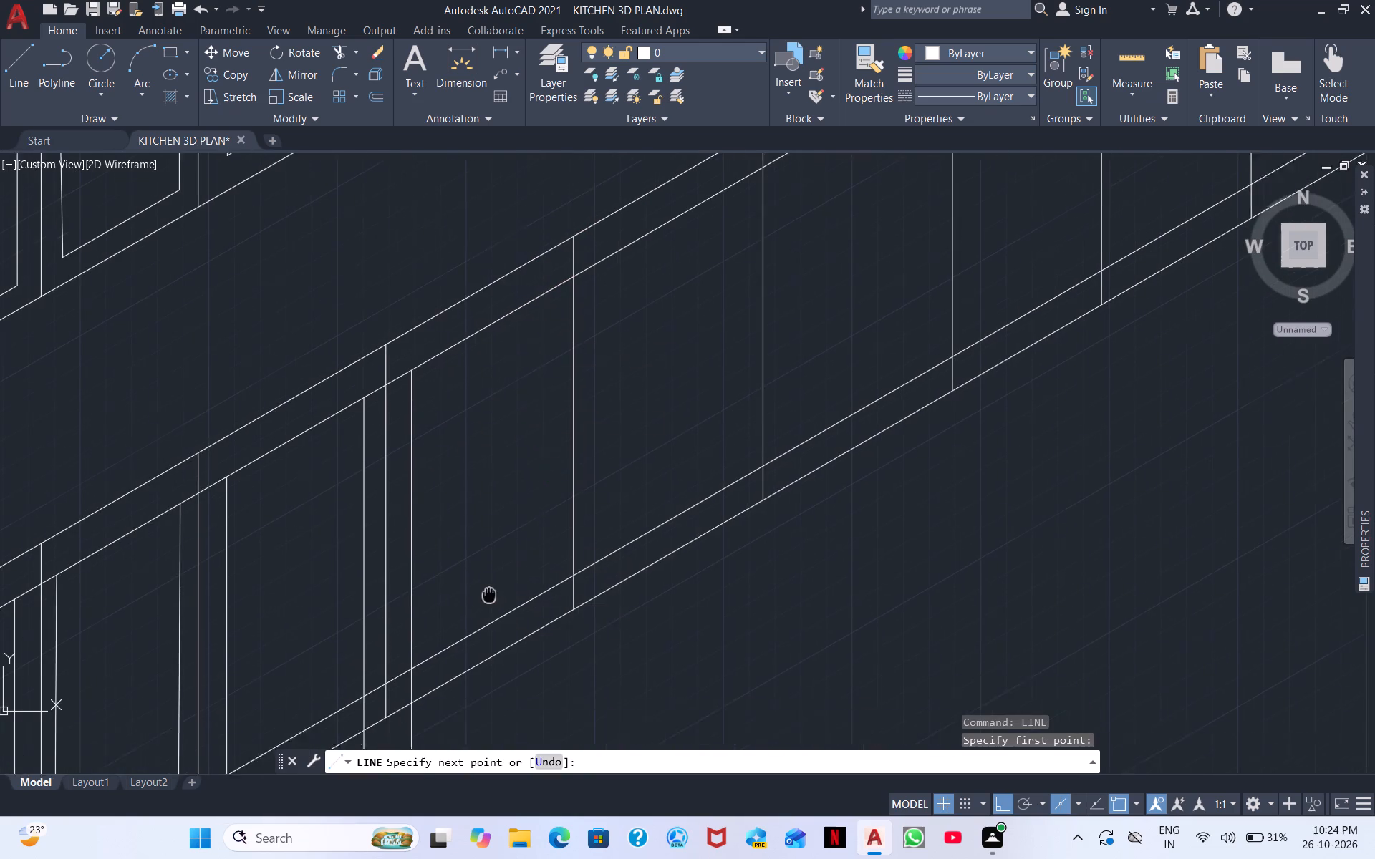
{"action": "middle_click_drag", "start_coordinate": [489, 595], "coordinate": [478, 550]}
{"action": "left_click", "coordinate": [518, 646]}
{"action": "key", "text": "Escape"}
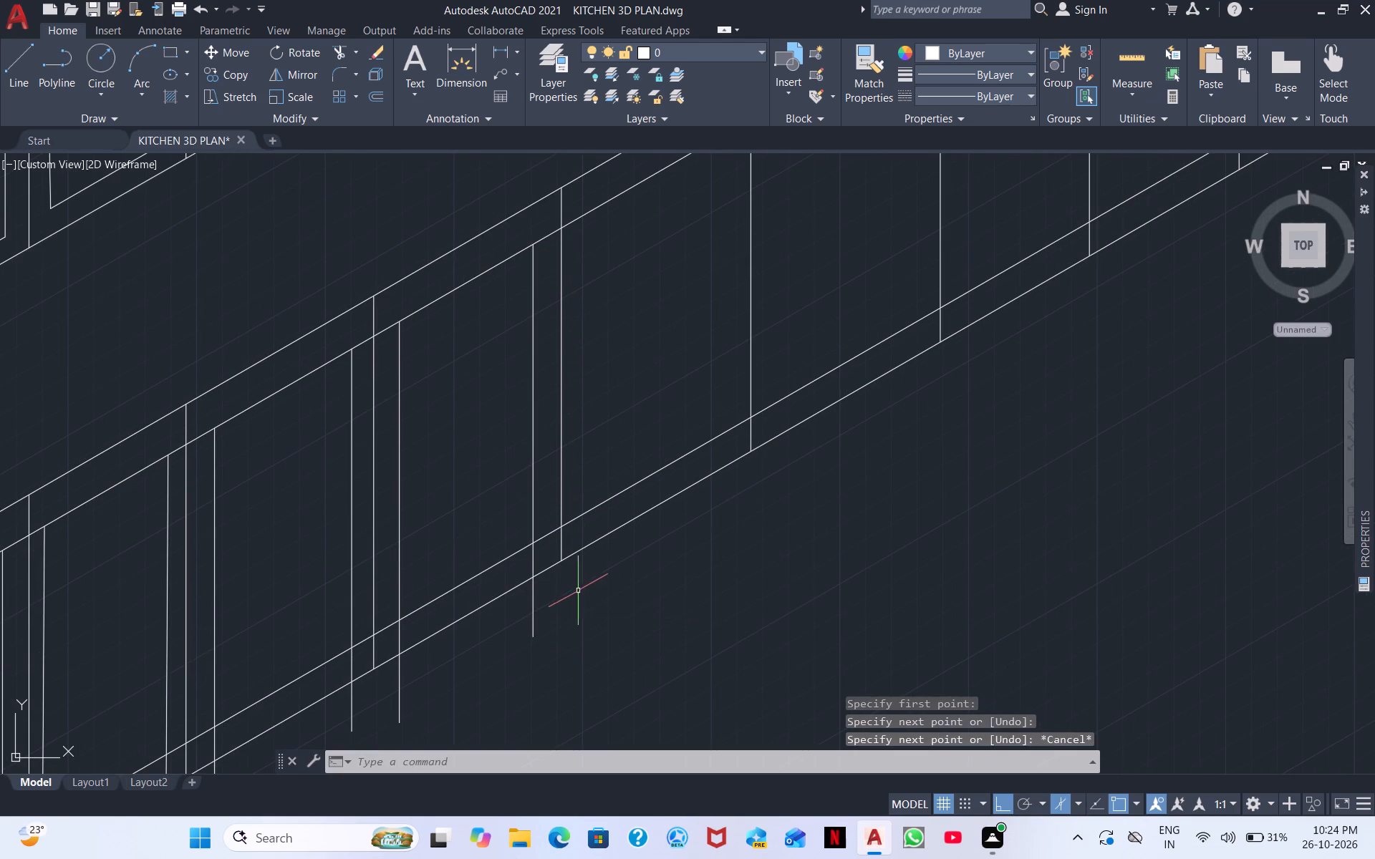
Draw the two vertical inset panel sides of the fifth base door, from the upper inset line past the base run's bottom edge.
{"action": "middle_click_drag", "start_coordinate": [585, 543], "coordinate": [434, 712]}
{"action": "right_click", "coordinate": [463, 532]}
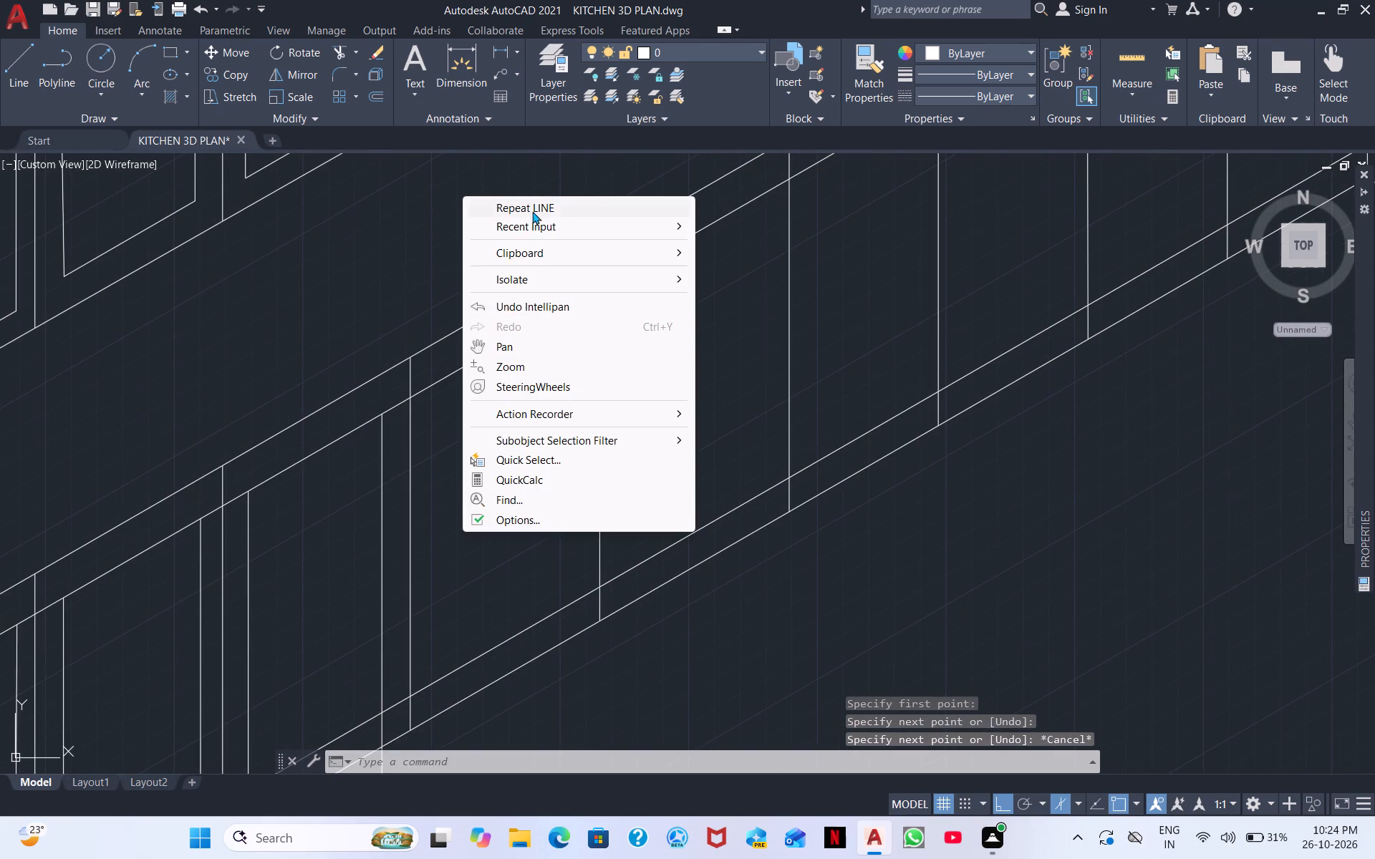
{"action": "left_click", "coordinate": [537, 203]}
{"action": "left_click", "coordinate": [445, 379]}
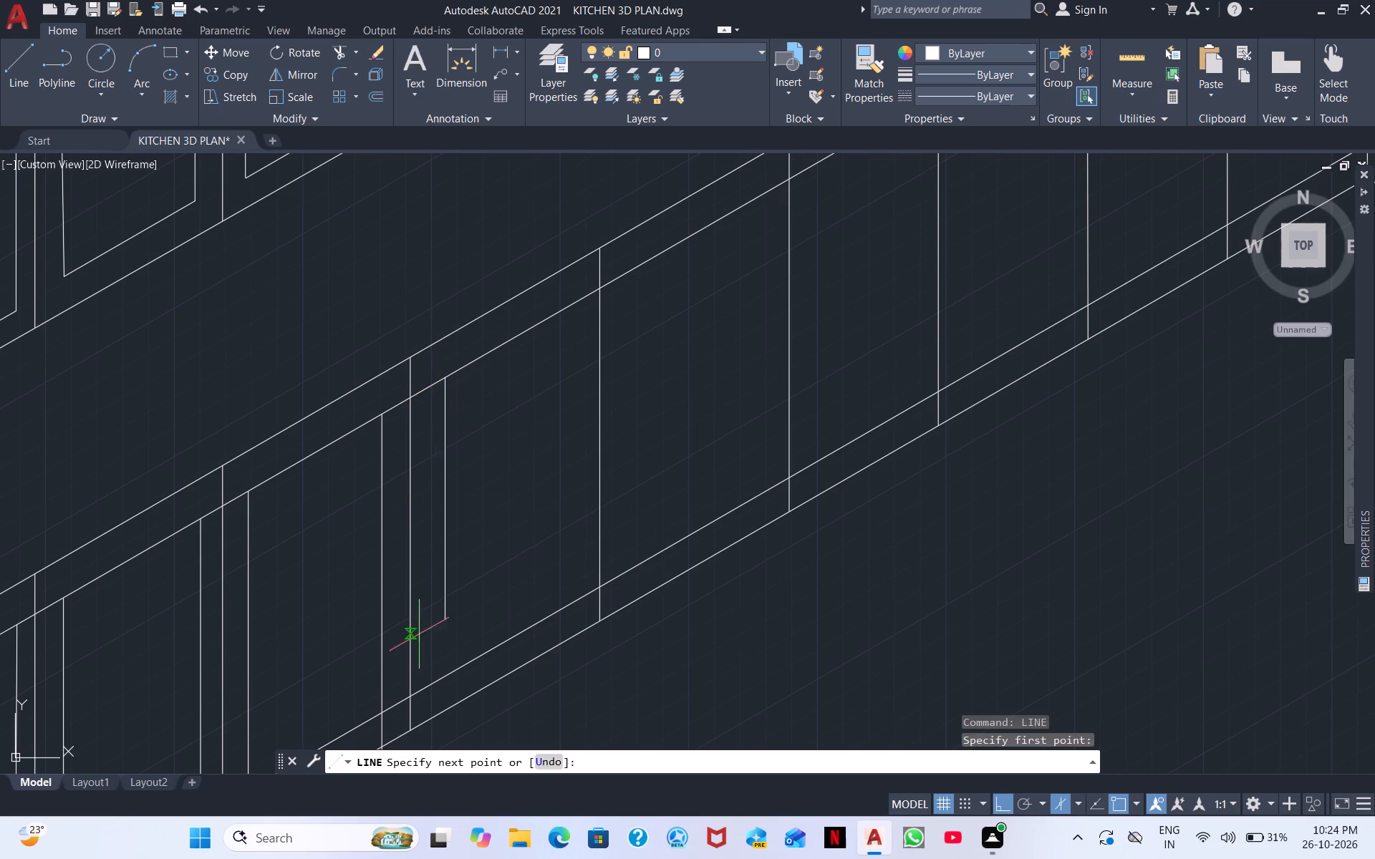
{"action": "middle_click_drag", "start_coordinate": [417, 646], "coordinate": [364, 457]}
{"action": "left_click", "coordinate": [397, 549]}
{"action": "key", "text": "Escape"}
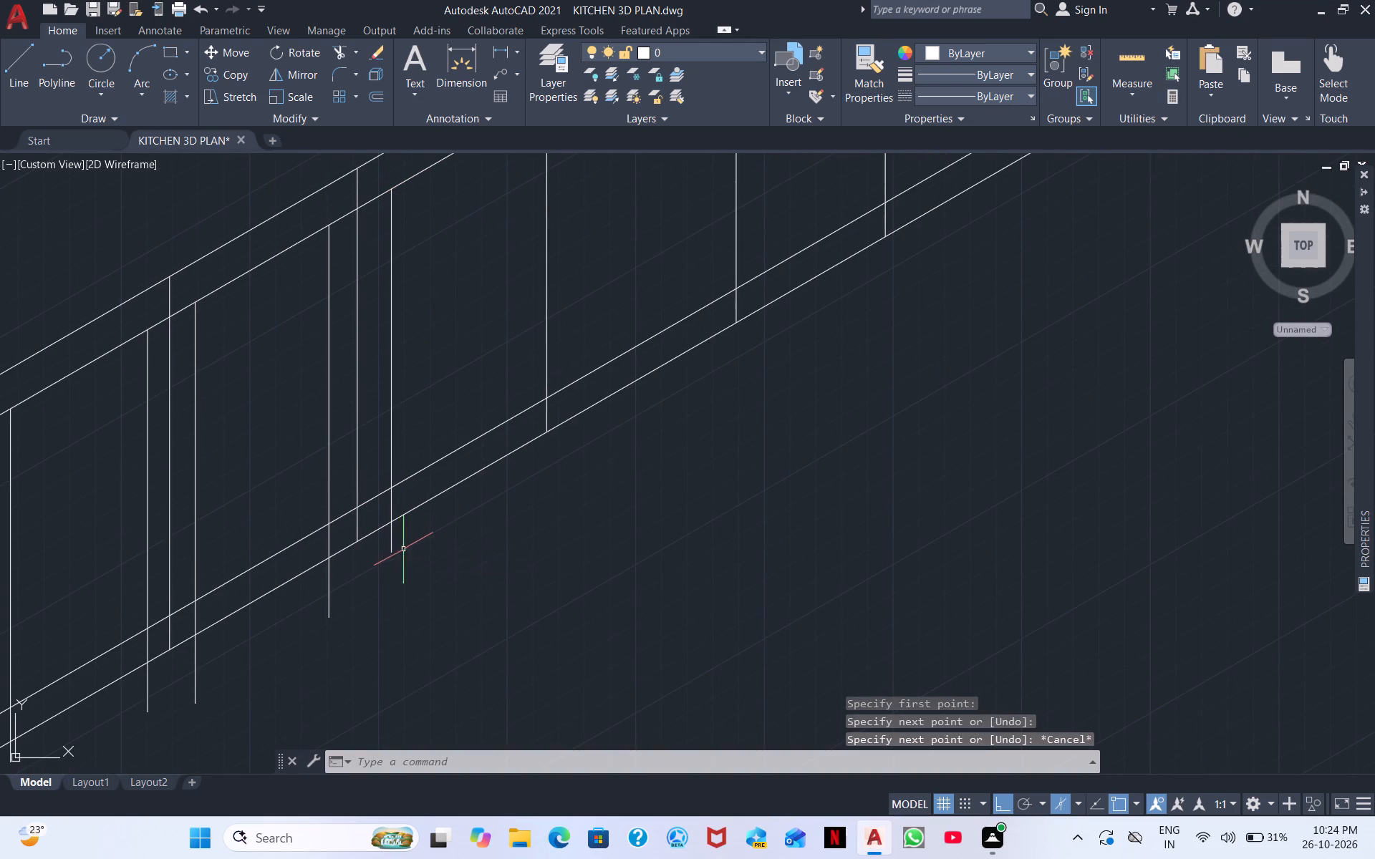
{"action": "middle_click_drag", "start_coordinate": [437, 542], "coordinate": [354, 707]}
{"action": "right_click", "coordinate": [422, 505]}
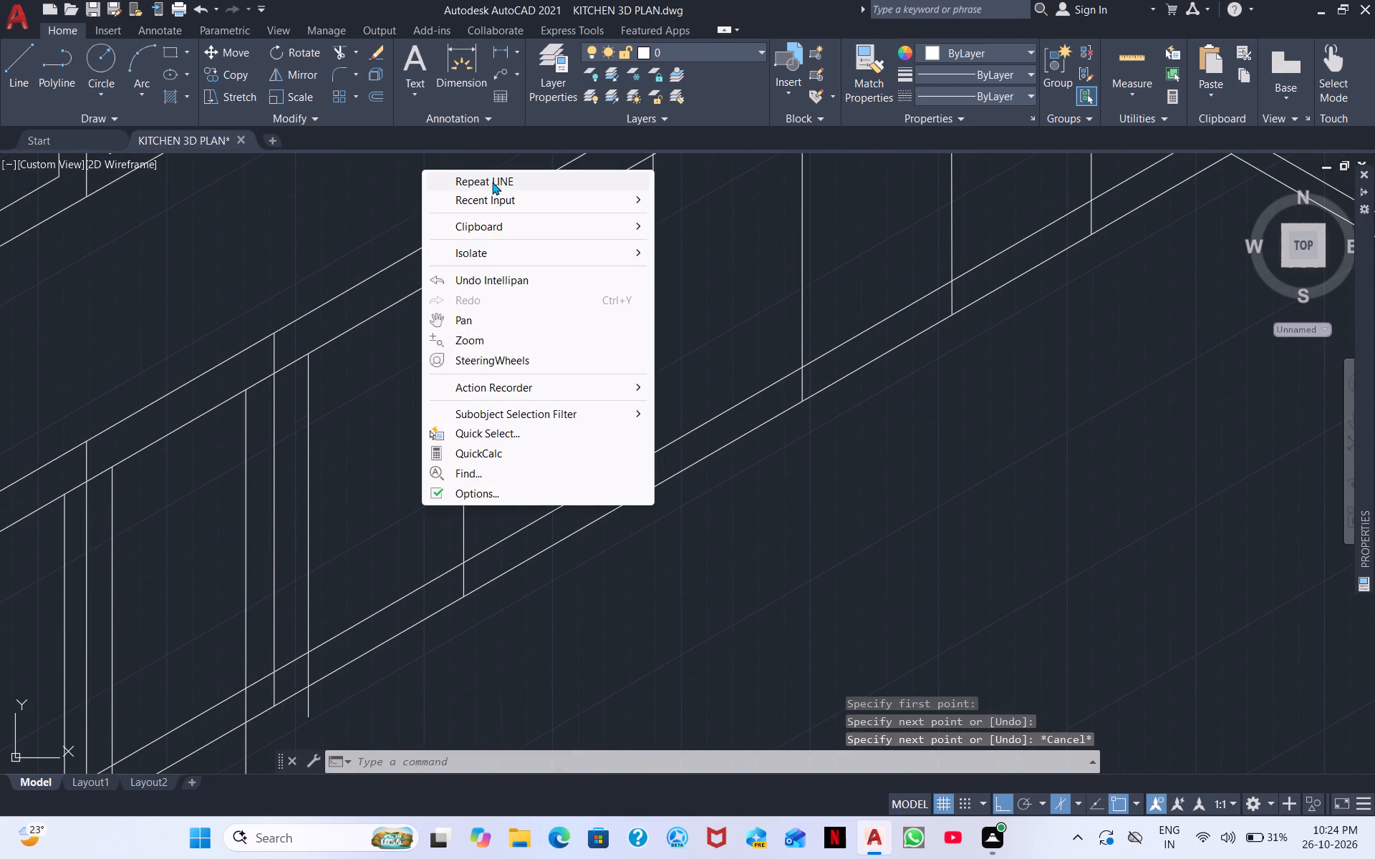
{"action": "left_click", "coordinate": [492, 180]}
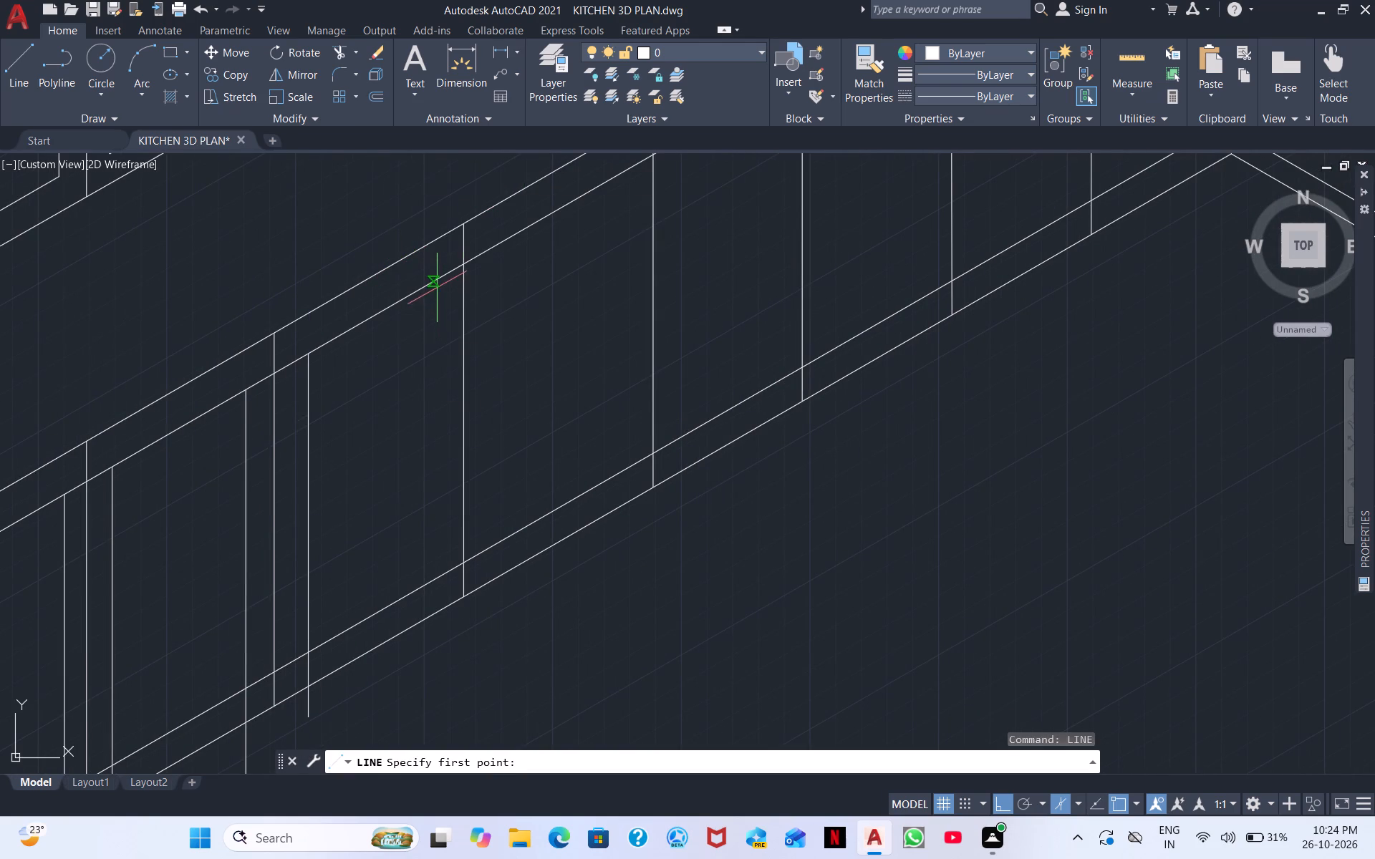
{"action": "left_click", "coordinate": [436, 283]}
{"action": "left_click", "coordinate": [431, 676]}
{"action": "key", "text": "Escape"}
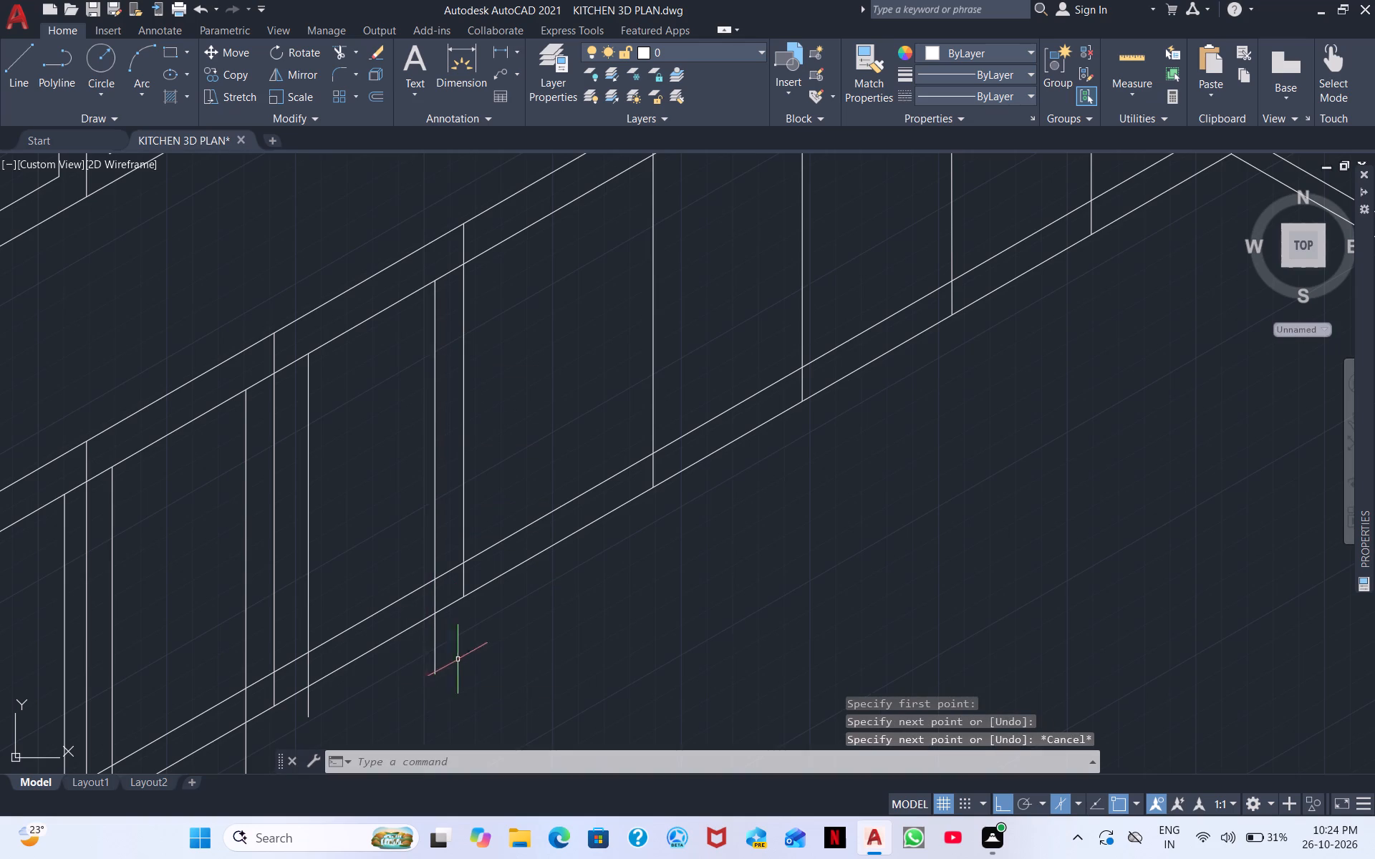
Draw the two vertical inset panel sides of the sixth base door, just inside its dividers, extending past the base run's bottom edge.
{"action": "middle_click_drag", "start_coordinate": [468, 621], "coordinate": [381, 700]}
{"action": "right_click", "coordinate": [422, 535]}
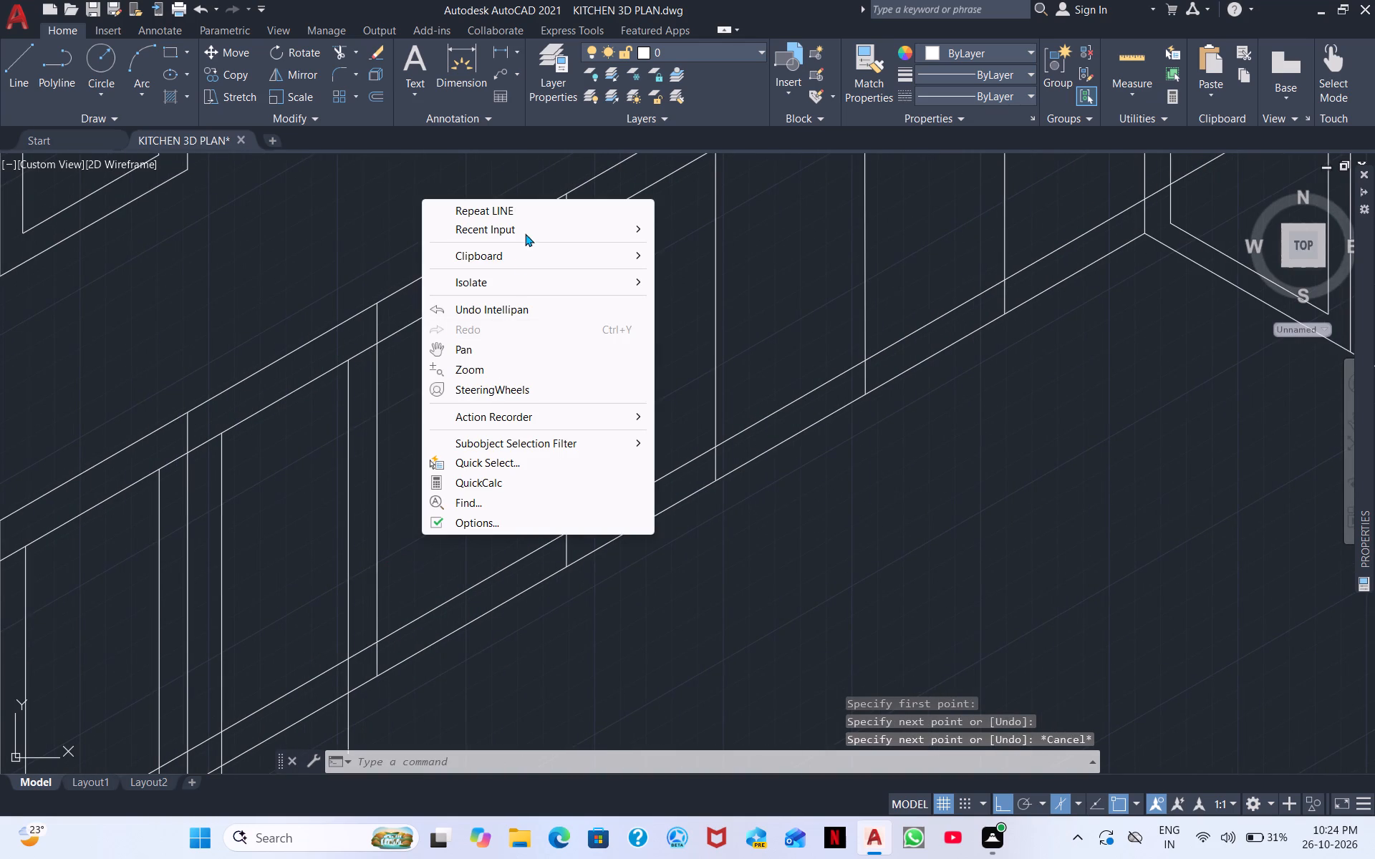
{"action": "left_click", "coordinate": [523, 204]}
{"action": "left_click_drag", "start_coordinate": [400, 330], "coordinate": [400, 340]}
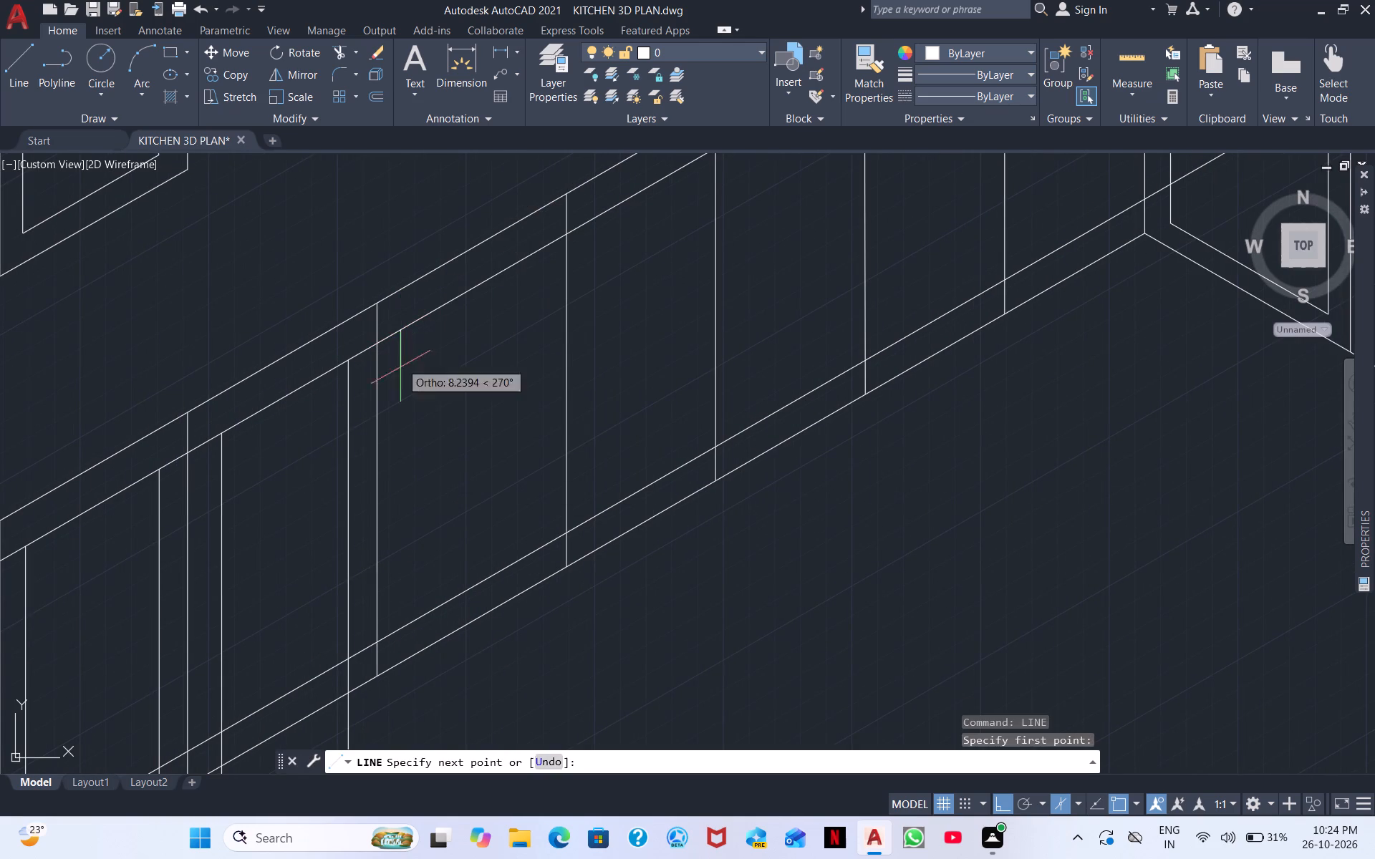
{"action": "left_click", "coordinate": [405, 723]}
{"action": "key", "text": "Escape"}
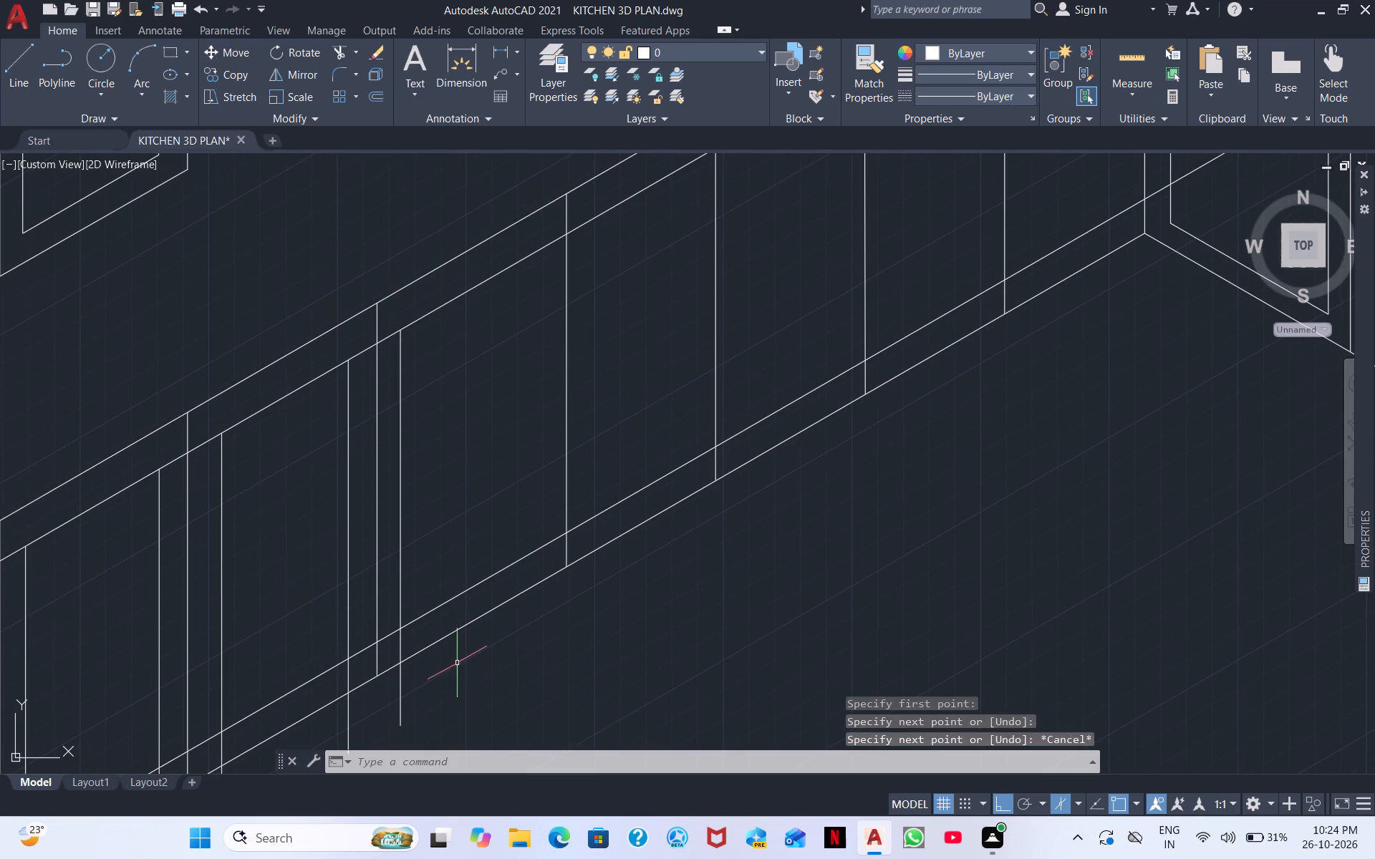
{"action": "right_click", "coordinate": [460, 655]}
{"action": "left_click", "coordinate": [566, 329]}
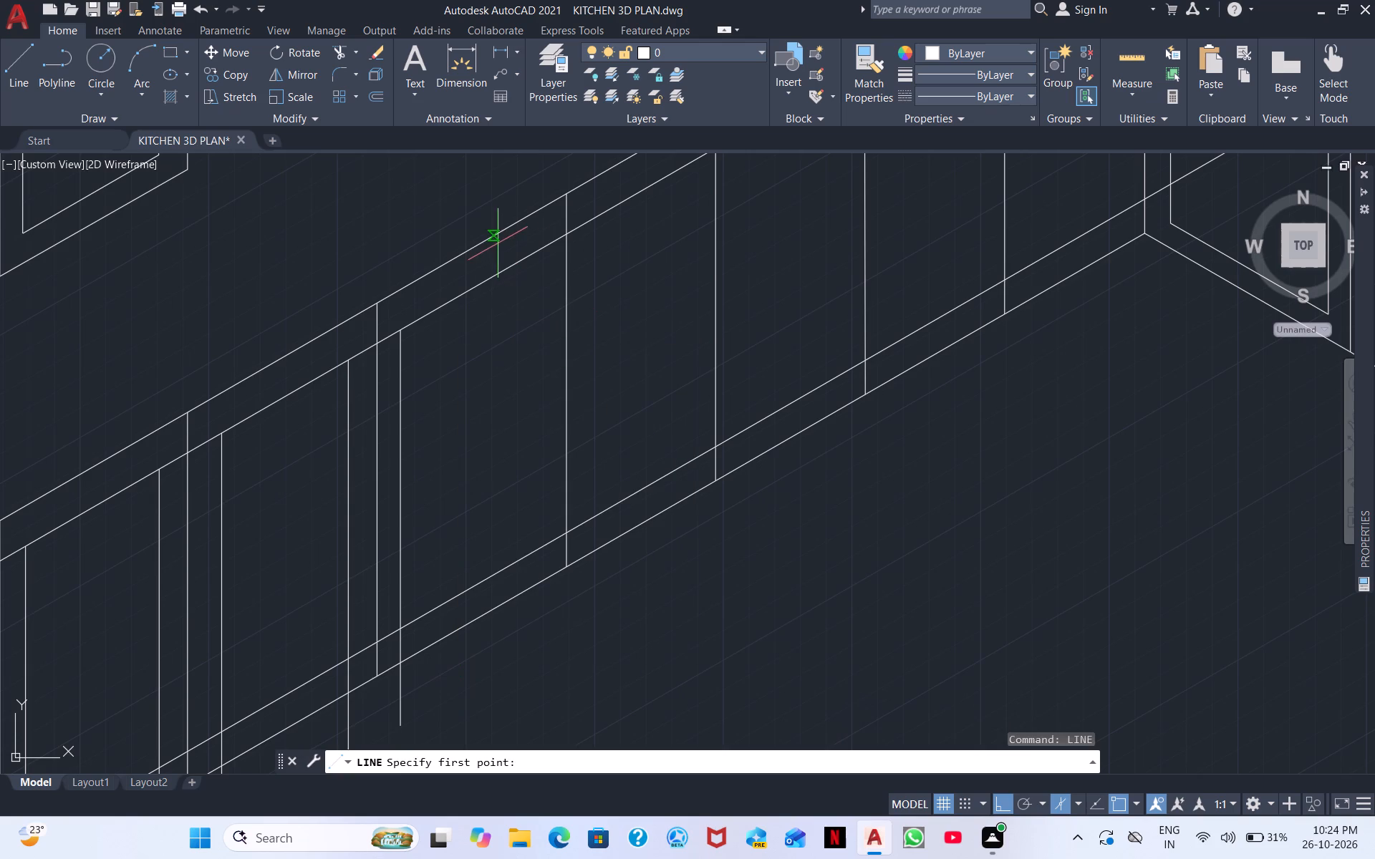
{"action": "left_click", "coordinate": [547, 249]}
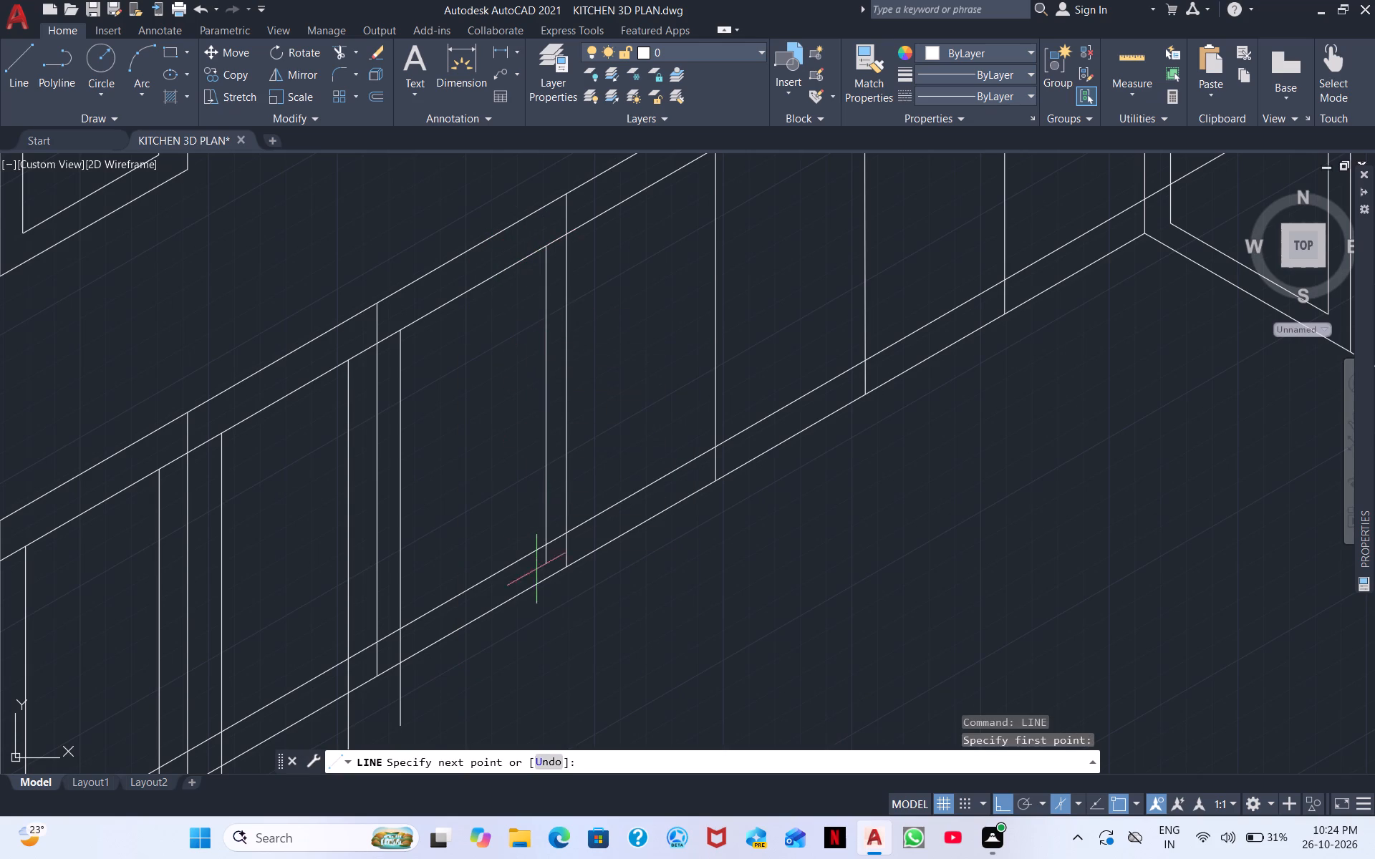
{"action": "left_click", "coordinate": [540, 644]}
{"action": "key", "text": "Escape"}
Draw the seventh base door's two vertical inset panel sides past the run's bottom edge, the side farther from the corner about 165 units long.
{"action": "middle_click_drag", "start_coordinate": [582, 616], "coordinate": [501, 674]}
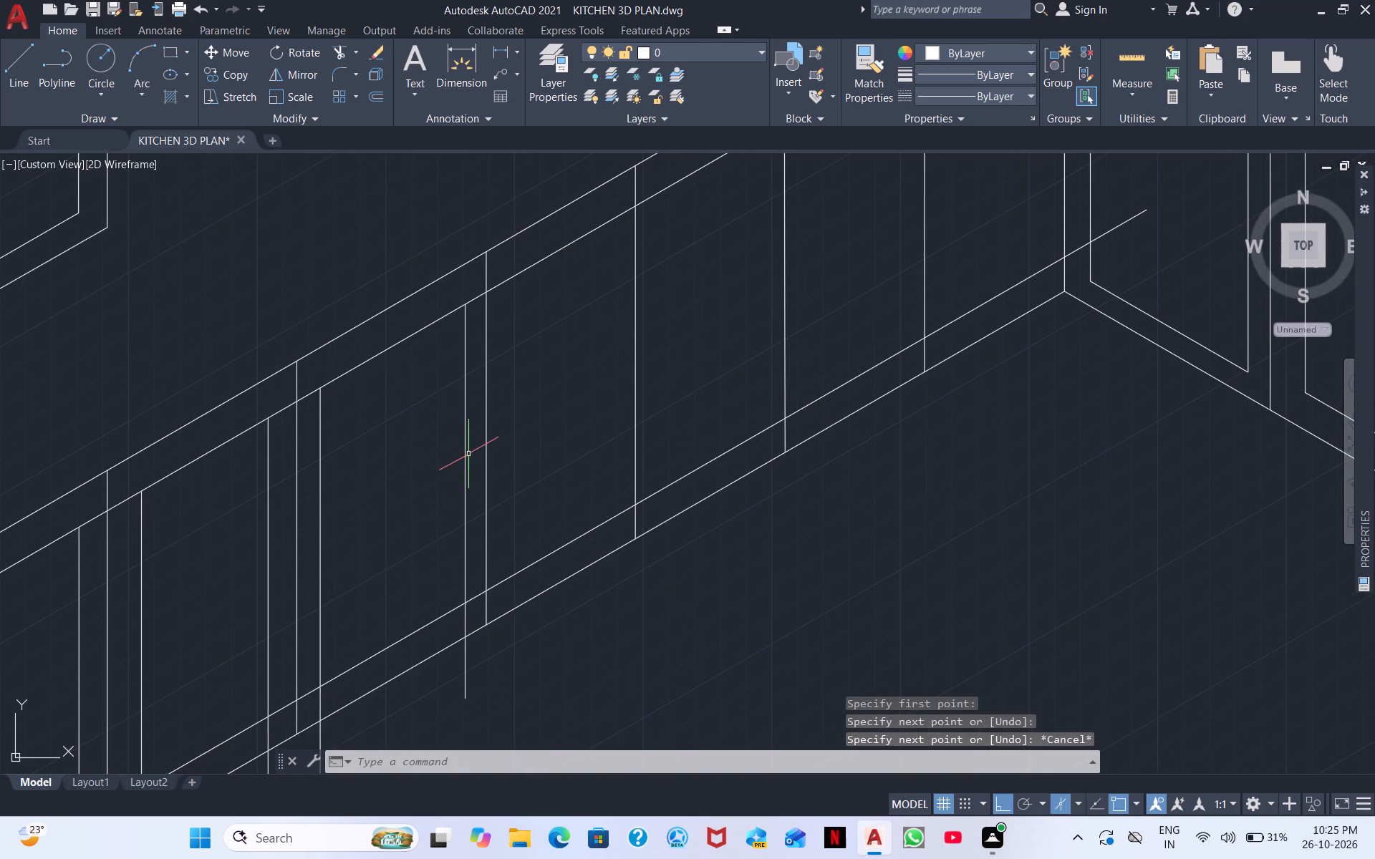
{"action": "right_click", "coordinate": [541, 429]}
{"action": "left_click", "coordinate": [614, 437]}
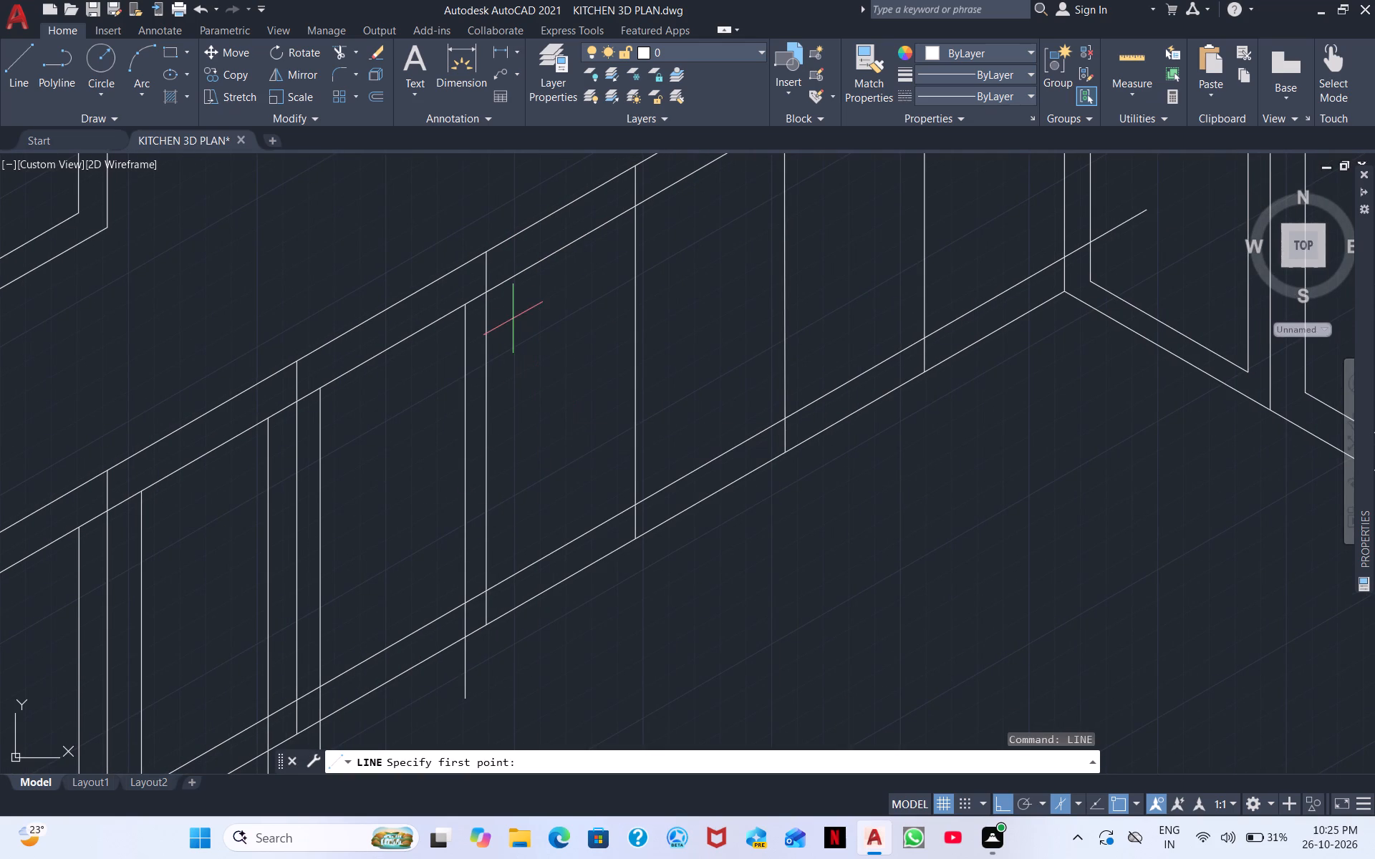
{"action": "left_click", "coordinate": [511, 281]}
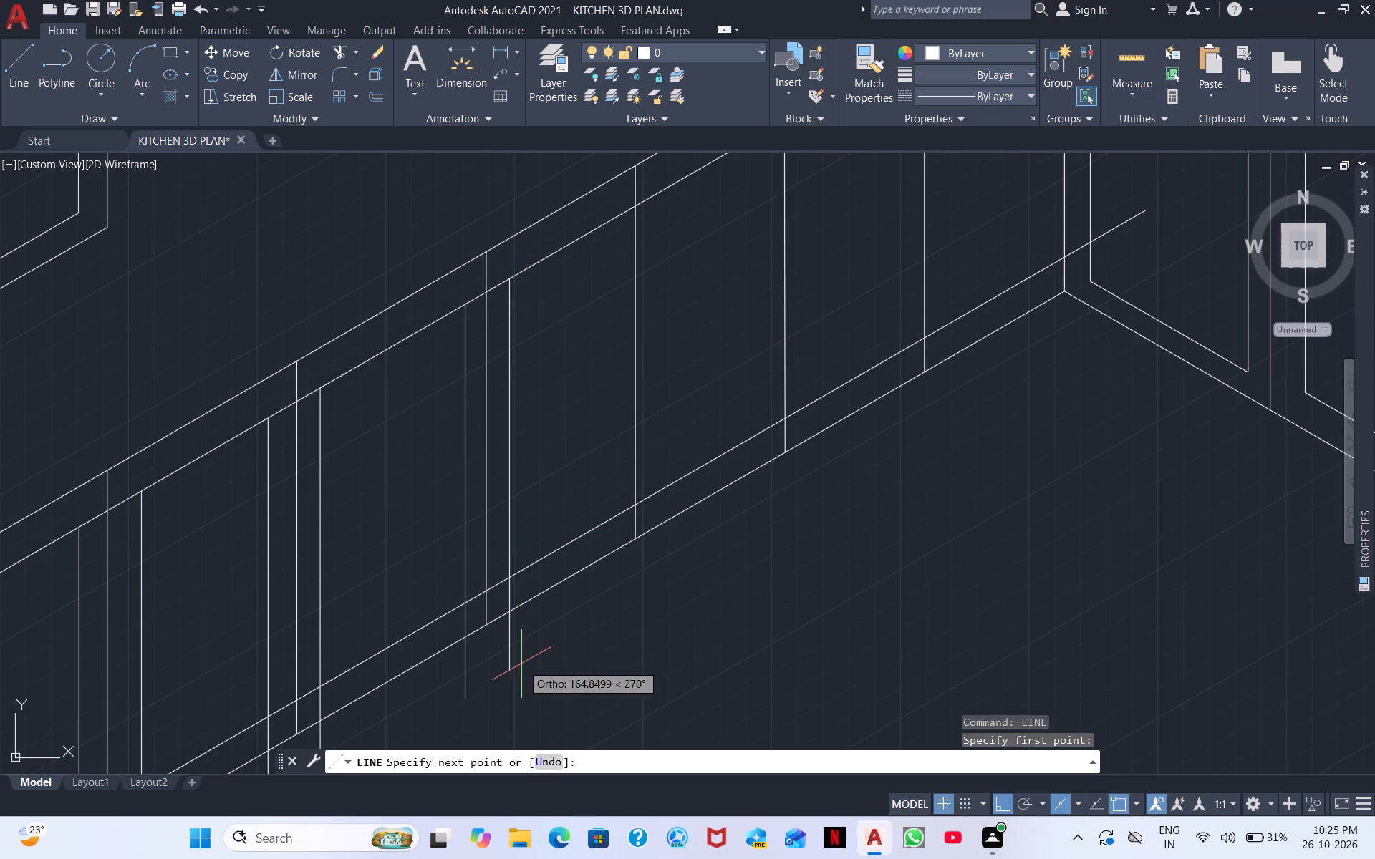
{"action": "left_click", "coordinate": [521, 664]}
{"action": "key", "text": "Escape"}
{"action": "right_click", "coordinate": [556, 603]}
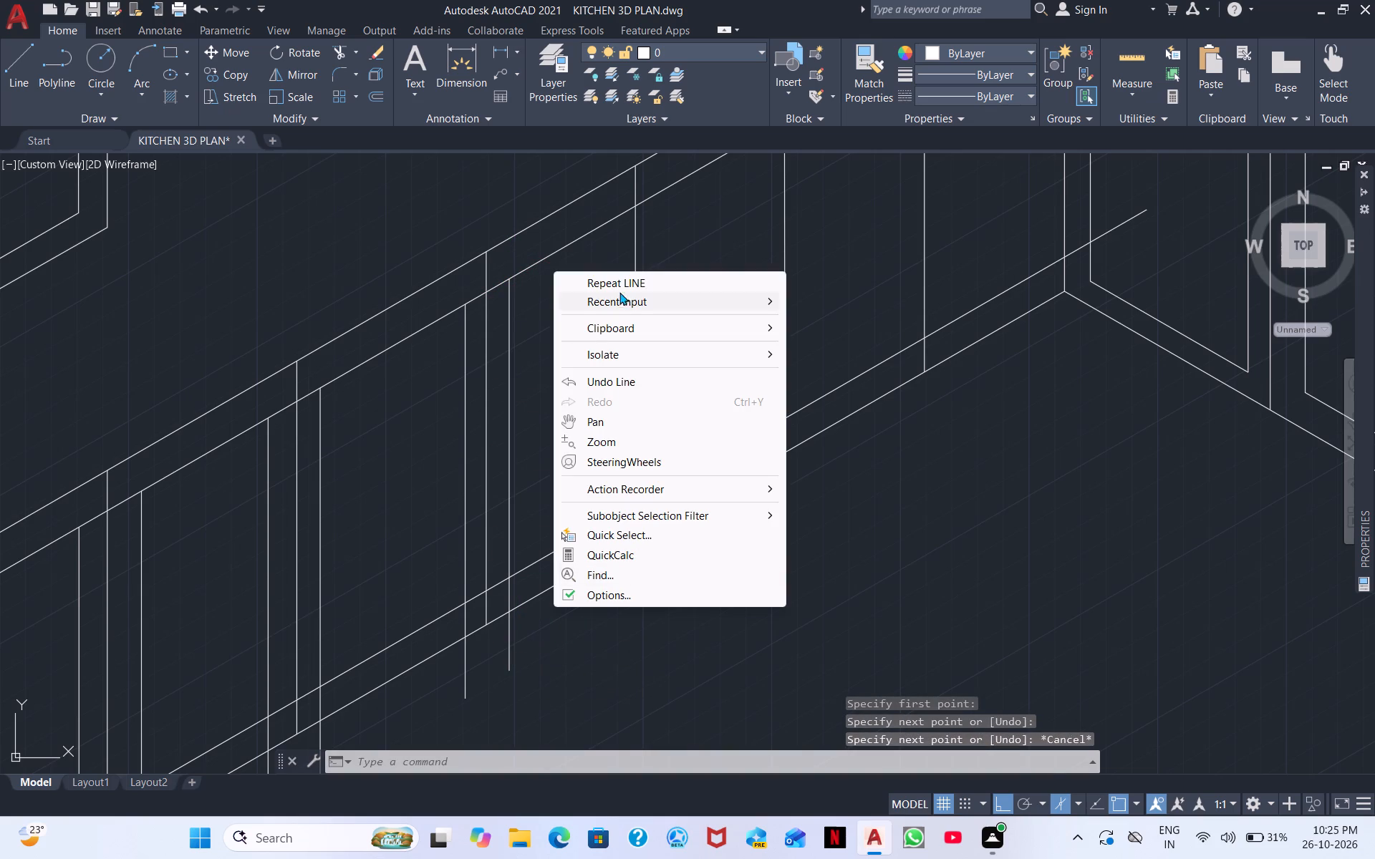
{"action": "left_click", "coordinate": [621, 280]}
{"action": "left_click", "coordinate": [607, 223]}
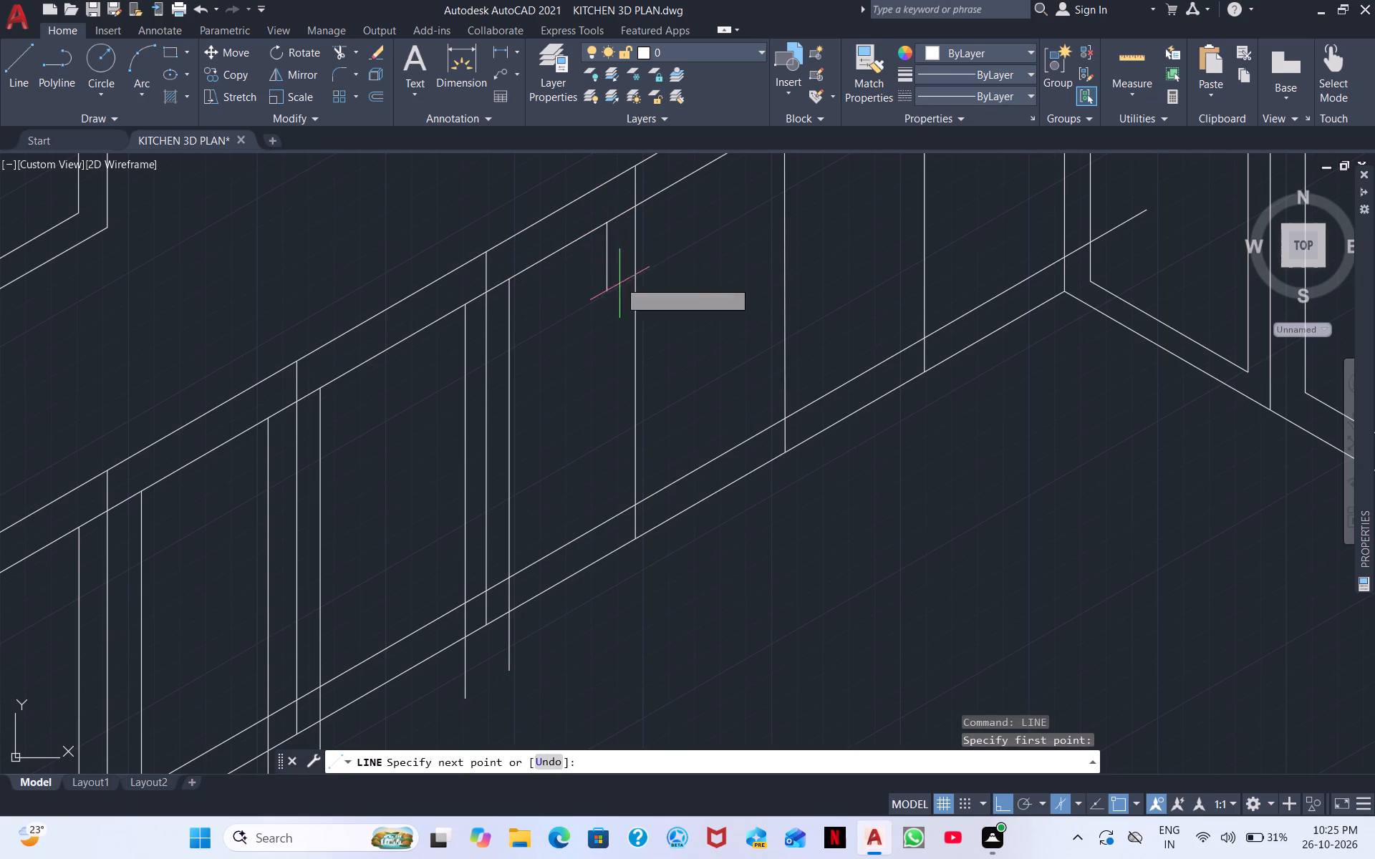
{"action": "left_click", "coordinate": [634, 573]}
{"action": "key", "text": "Escape"}
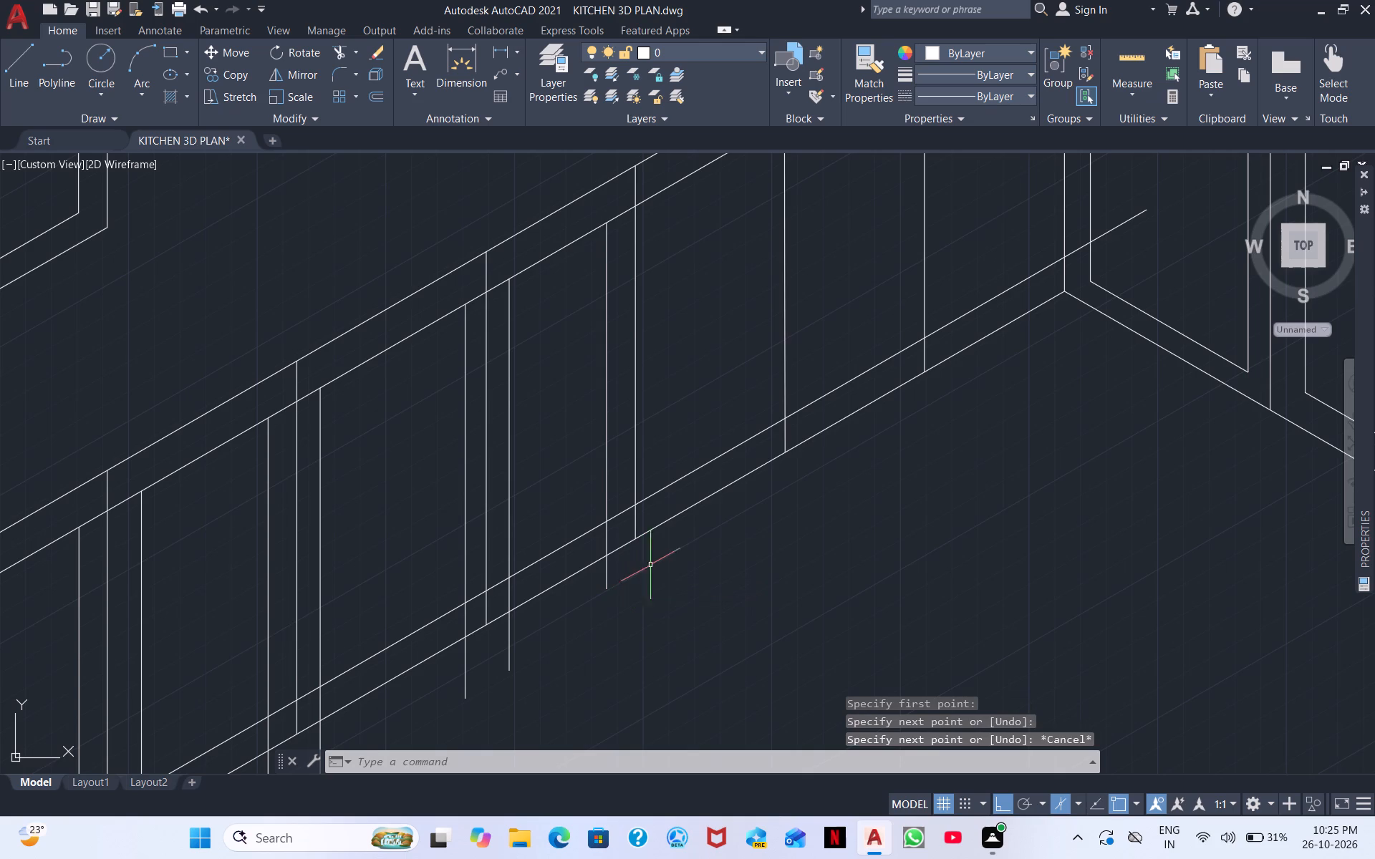
Draw the eighth base door's two vertical inset panel sides, from the upper inset line past the base run's bottom edge.
{"action": "right_click", "coordinate": [672, 551]}
{"action": "left_click", "coordinate": [747, 228]}
{"action": "scroll", "coordinate": [702, 224], "scroll_direction": "down", "scroll_amount": 1}
{"action": "middle_click_drag", "start_coordinate": [652, 313], "coordinate": [550, 470]}
{"action": "scroll", "coordinate": [571, 371], "scroll_direction": "up", "scroll_amount": 2}
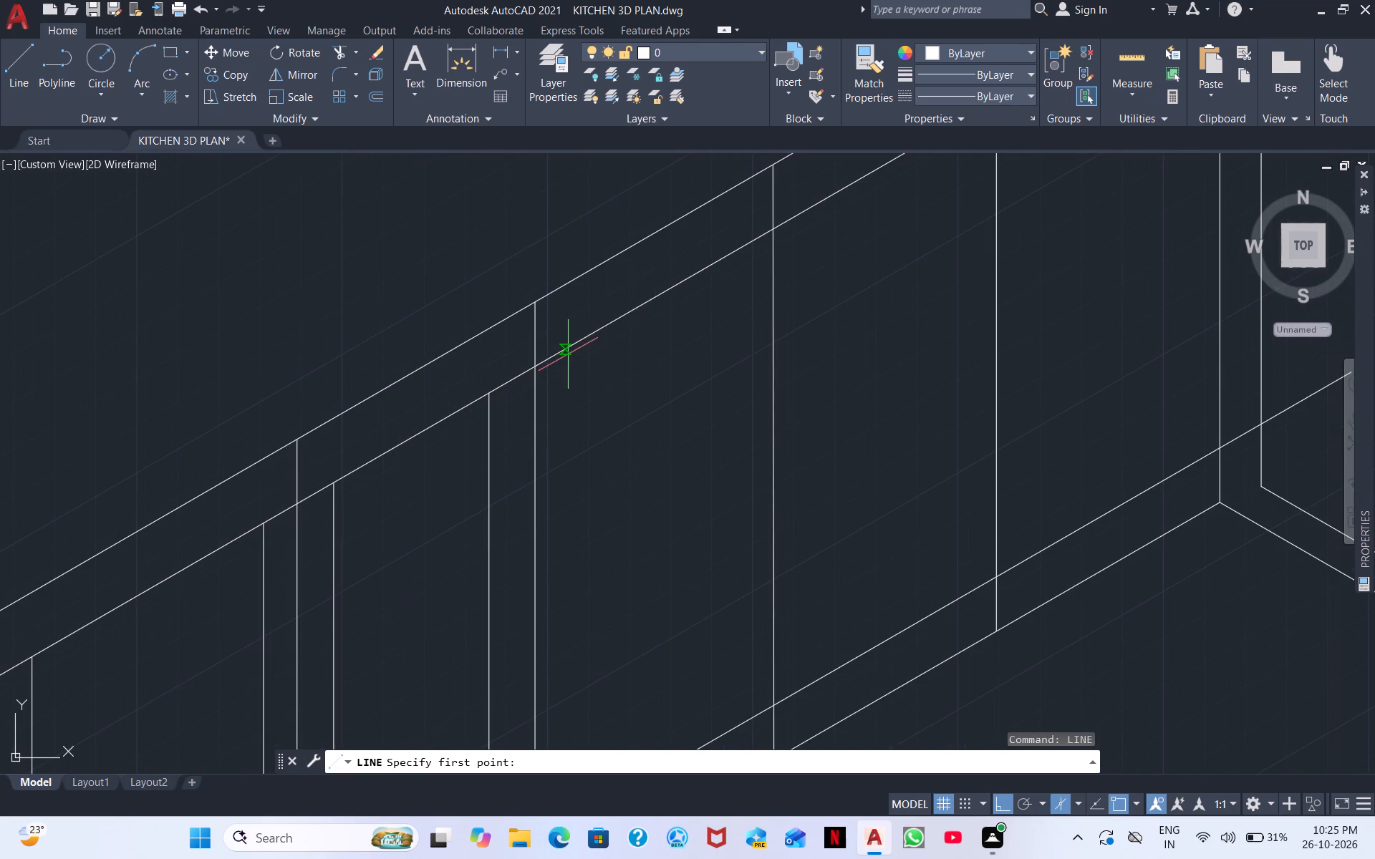
{"action": "left_click", "coordinate": [568, 354]}
{"action": "middle_click_drag", "start_coordinate": [592, 548], "coordinate": [498, 313]}
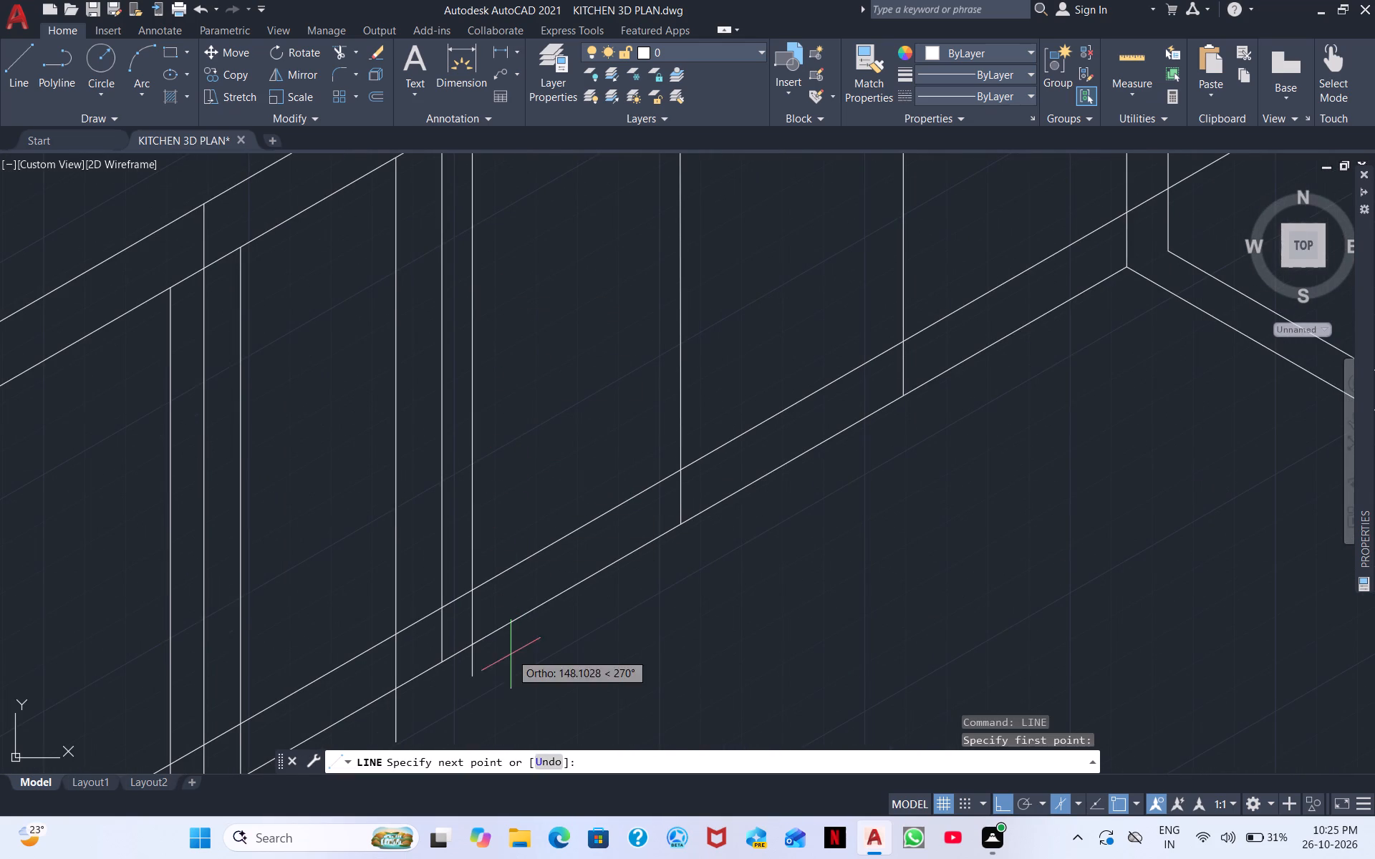
{"action": "left_click", "coordinate": [503, 675]}
{"action": "key", "text": "Escape"}
{"action": "right_click", "coordinate": [578, 625]}
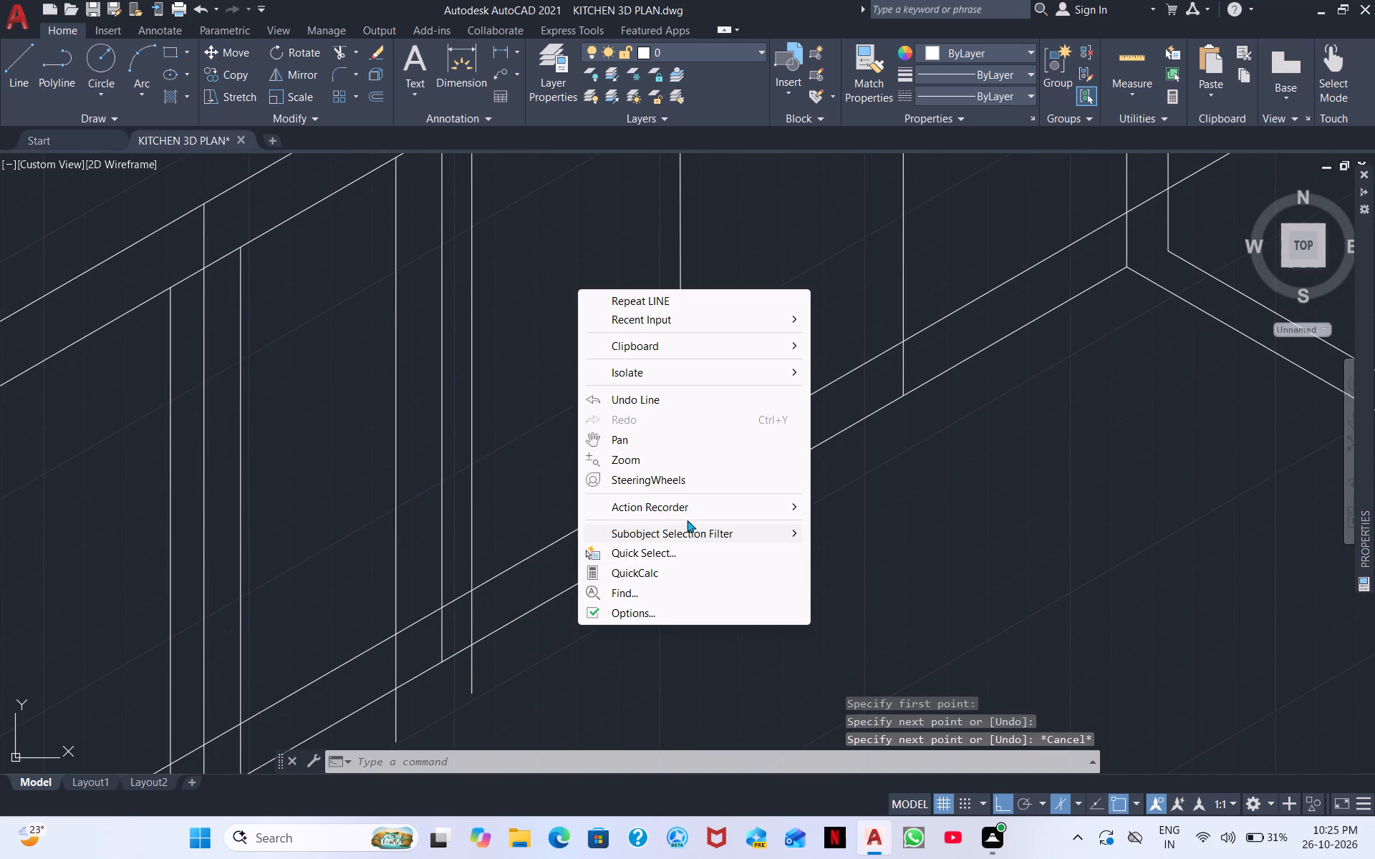
{"action": "left_click", "coordinate": [655, 296]}
{"action": "middle_click_drag", "start_coordinate": [571, 278], "coordinate": [466, 444]}
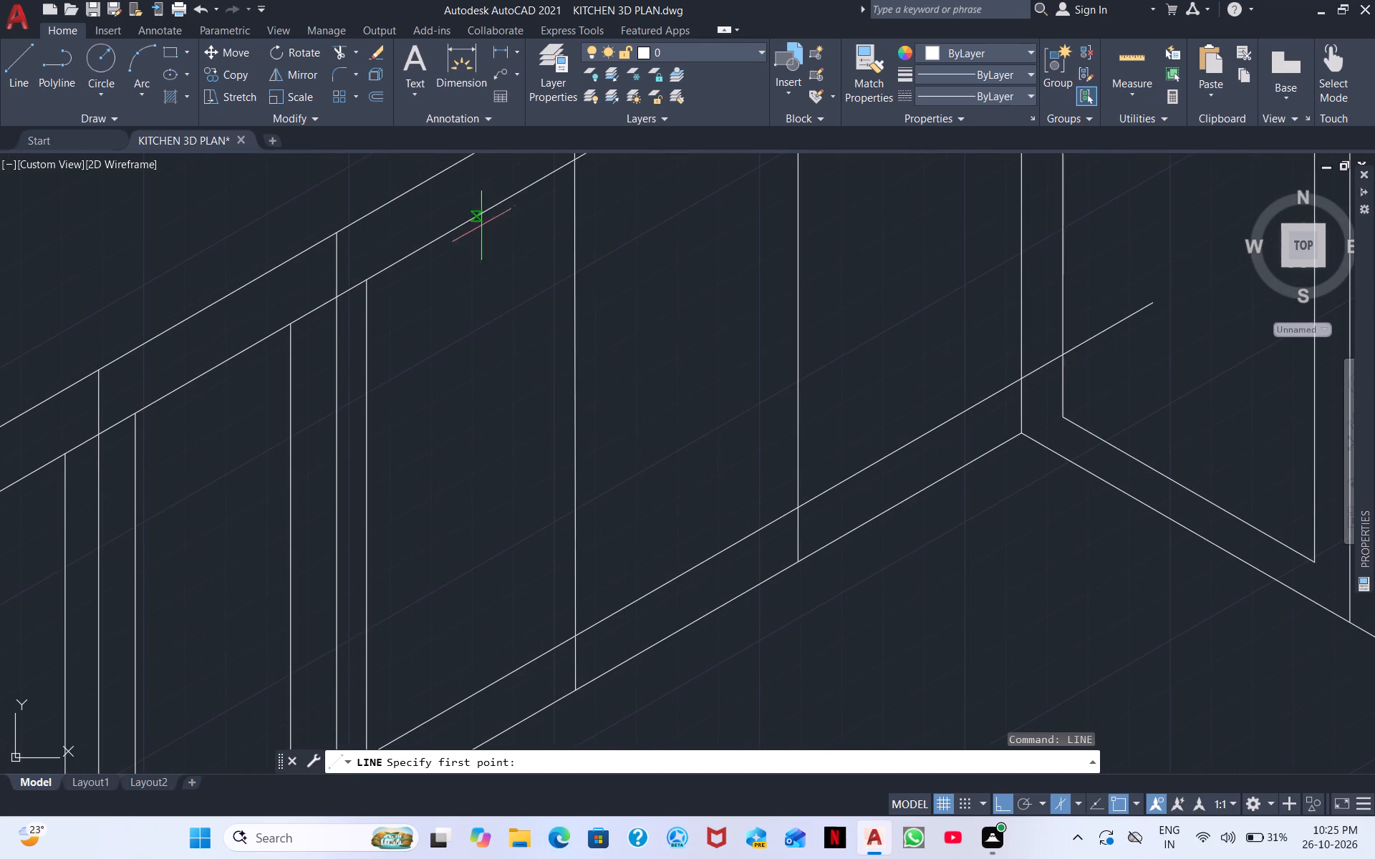
{"action": "left_click", "coordinate": [545, 184]}
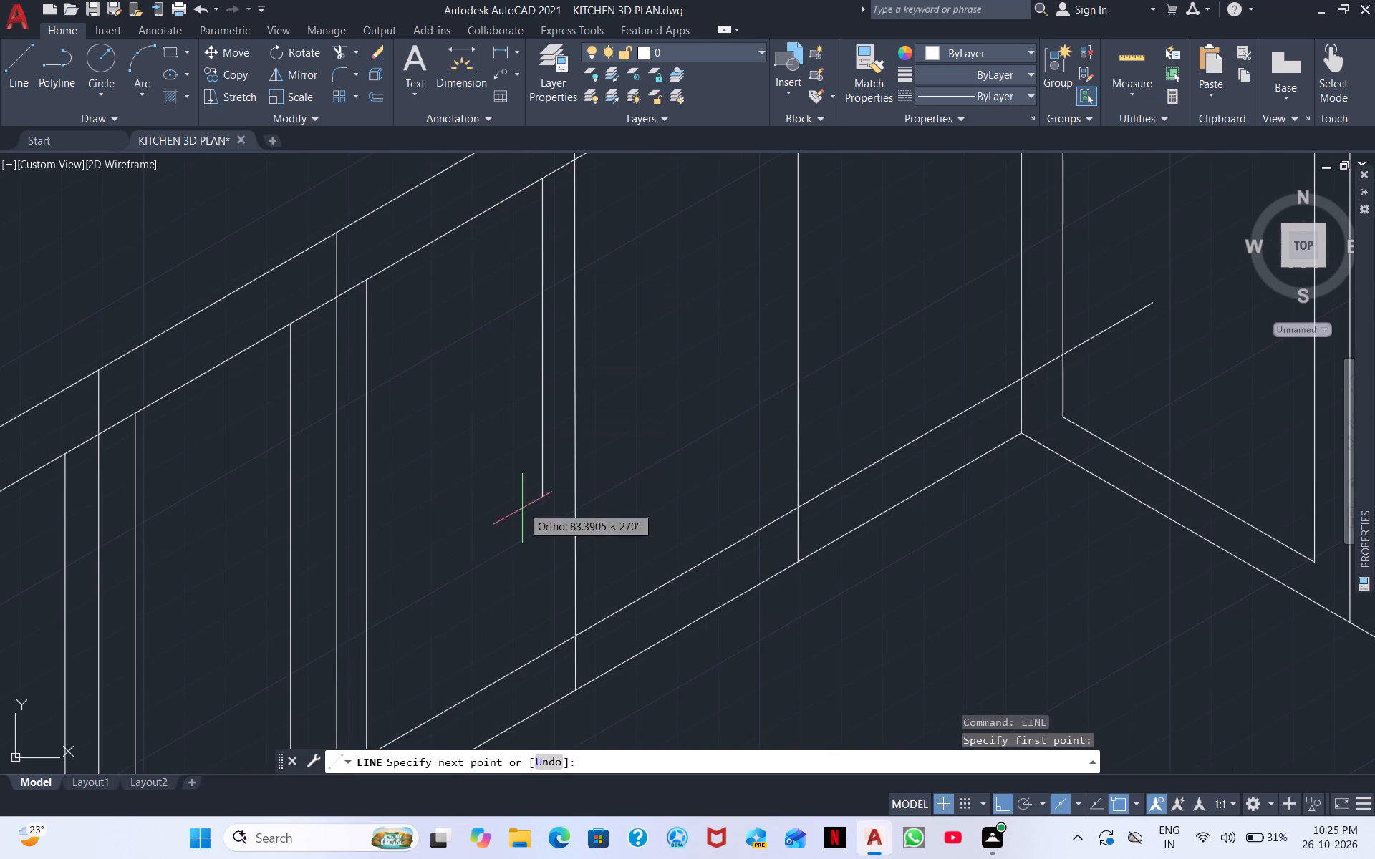
{"action": "scroll", "coordinate": [516, 578], "scroll_direction": "down", "scroll_amount": 1}
{"action": "left_click", "coordinate": [532, 719]}
{"action": "key", "text": "Escape"}
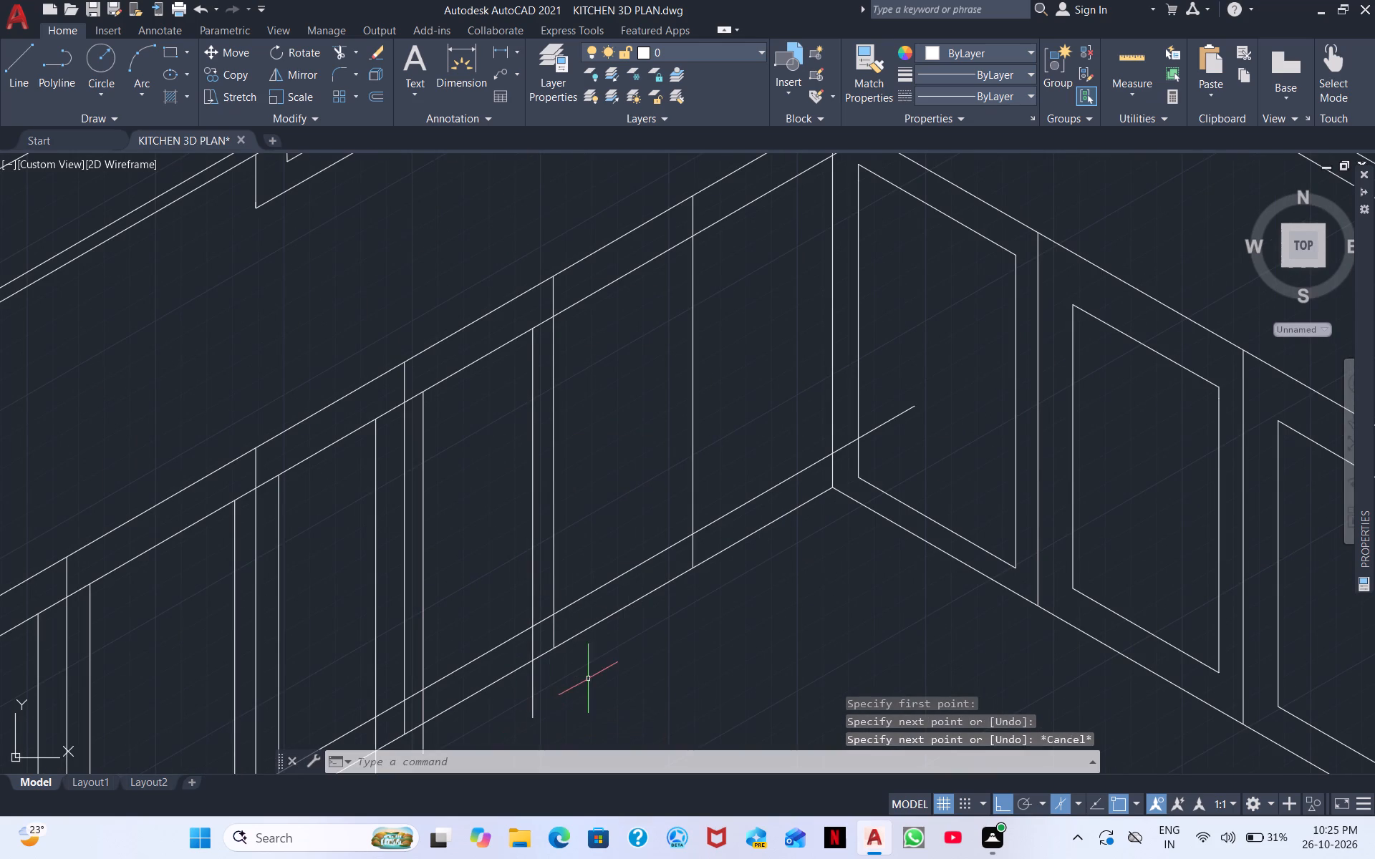
Draw the two vertical inset panel sides of the ninth base door, just inside its dividers, extending past the run's bottom edge.
{"action": "right_click", "coordinate": [595, 674]}
{"action": "left_click", "coordinate": [648, 348]}
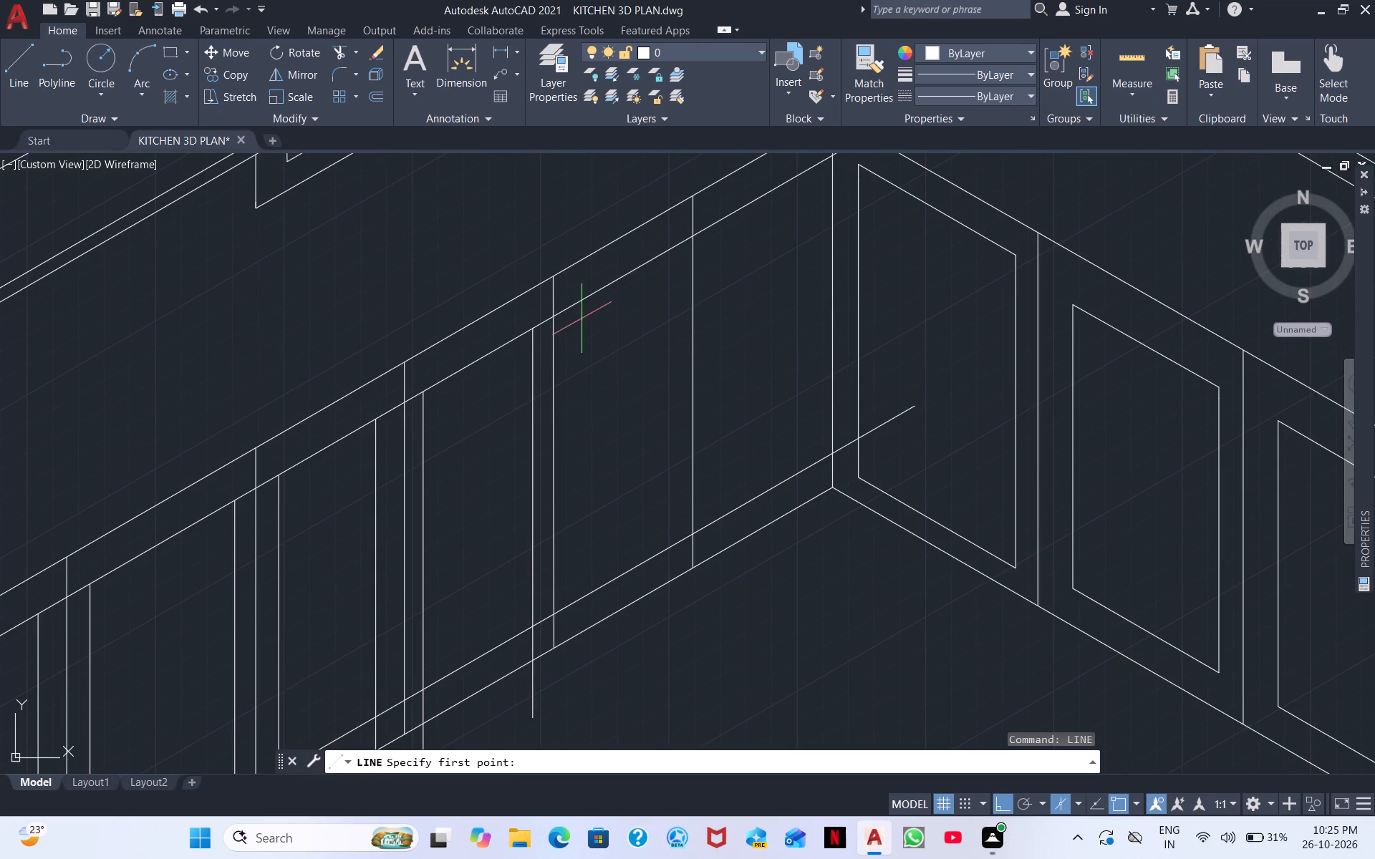
{"action": "left_click", "coordinate": [571, 307]}
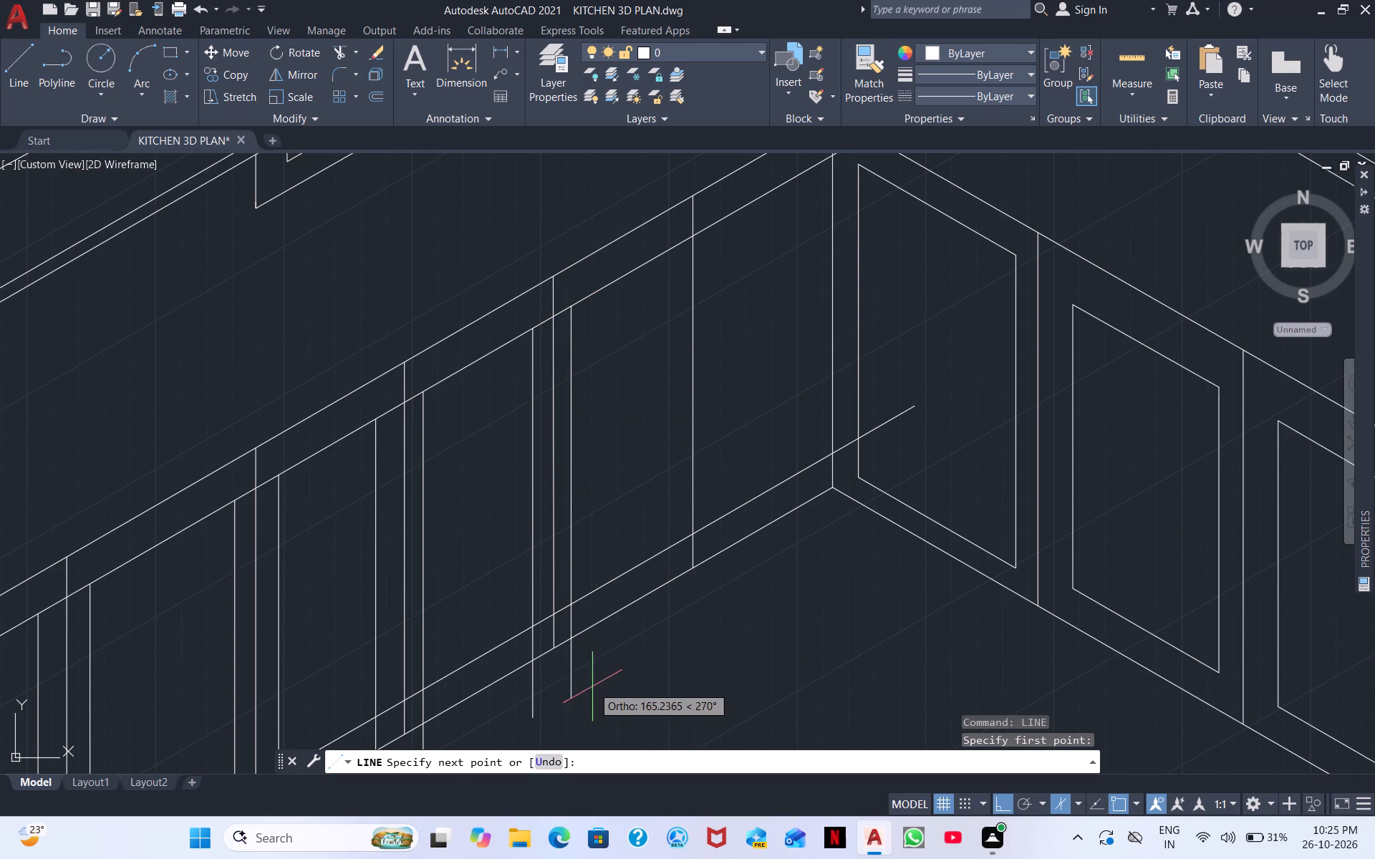
{"action": "left_click", "coordinate": [597, 697]}
{"action": "key", "text": "Escape"}
{"action": "right_click", "coordinate": [627, 656]}
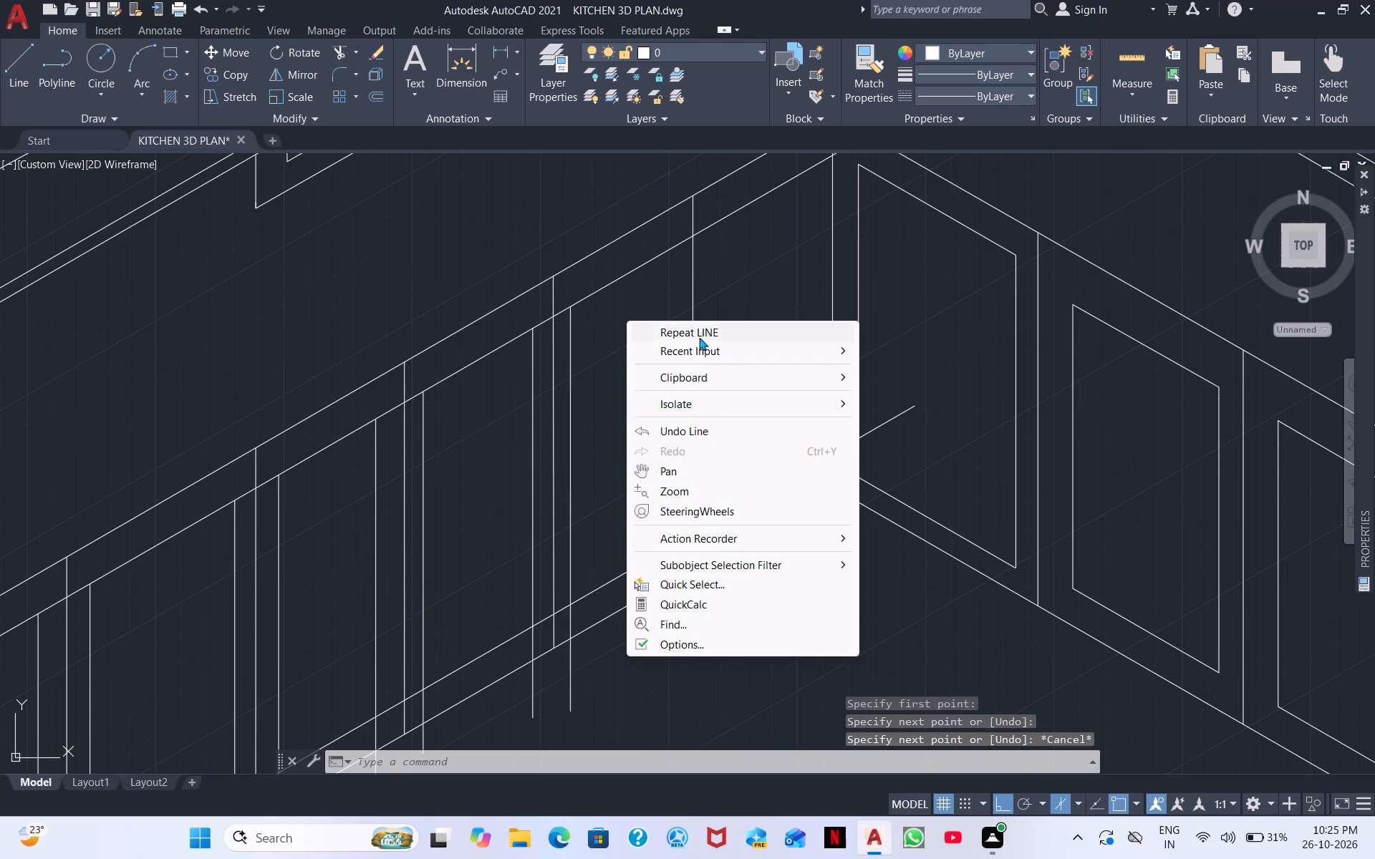
{"action": "left_click", "coordinate": [699, 331]}
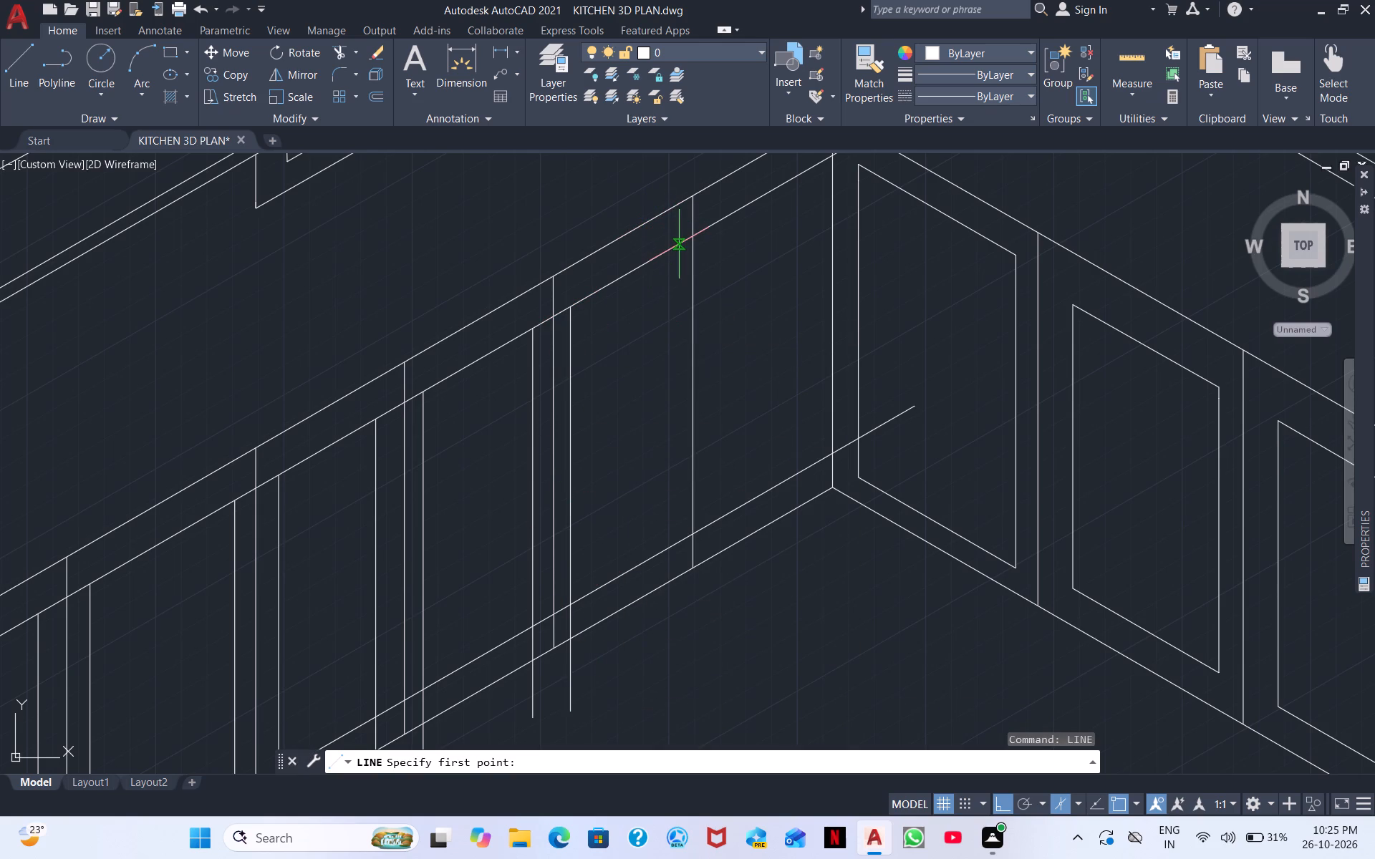
{"action": "left_click_drag", "start_coordinate": [675, 249], "coordinate": [675, 261]}
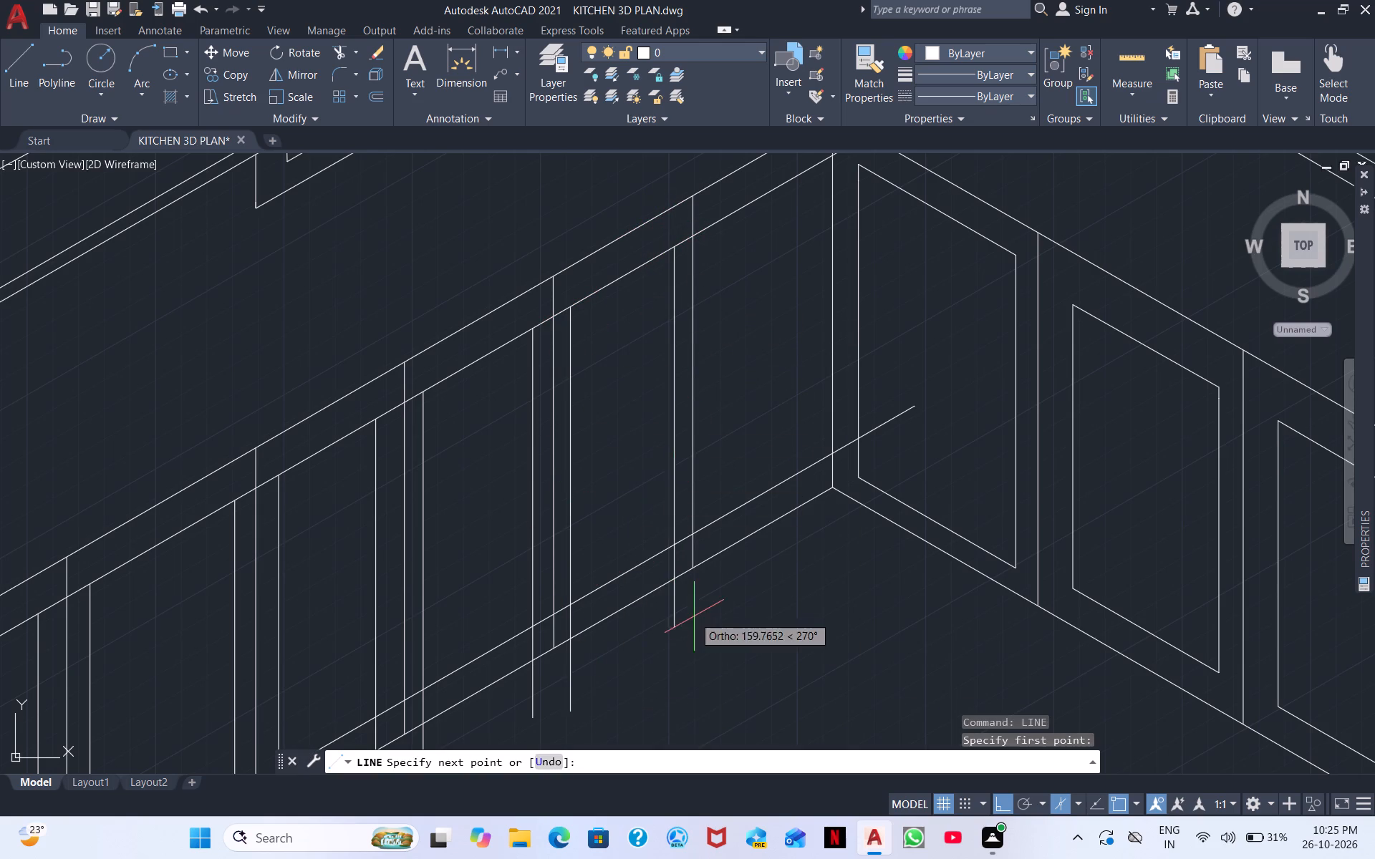
{"action": "left_click", "coordinate": [698, 636]}
{"action": "key", "text": "b"}
{"action": "key", "text": "Escape"}
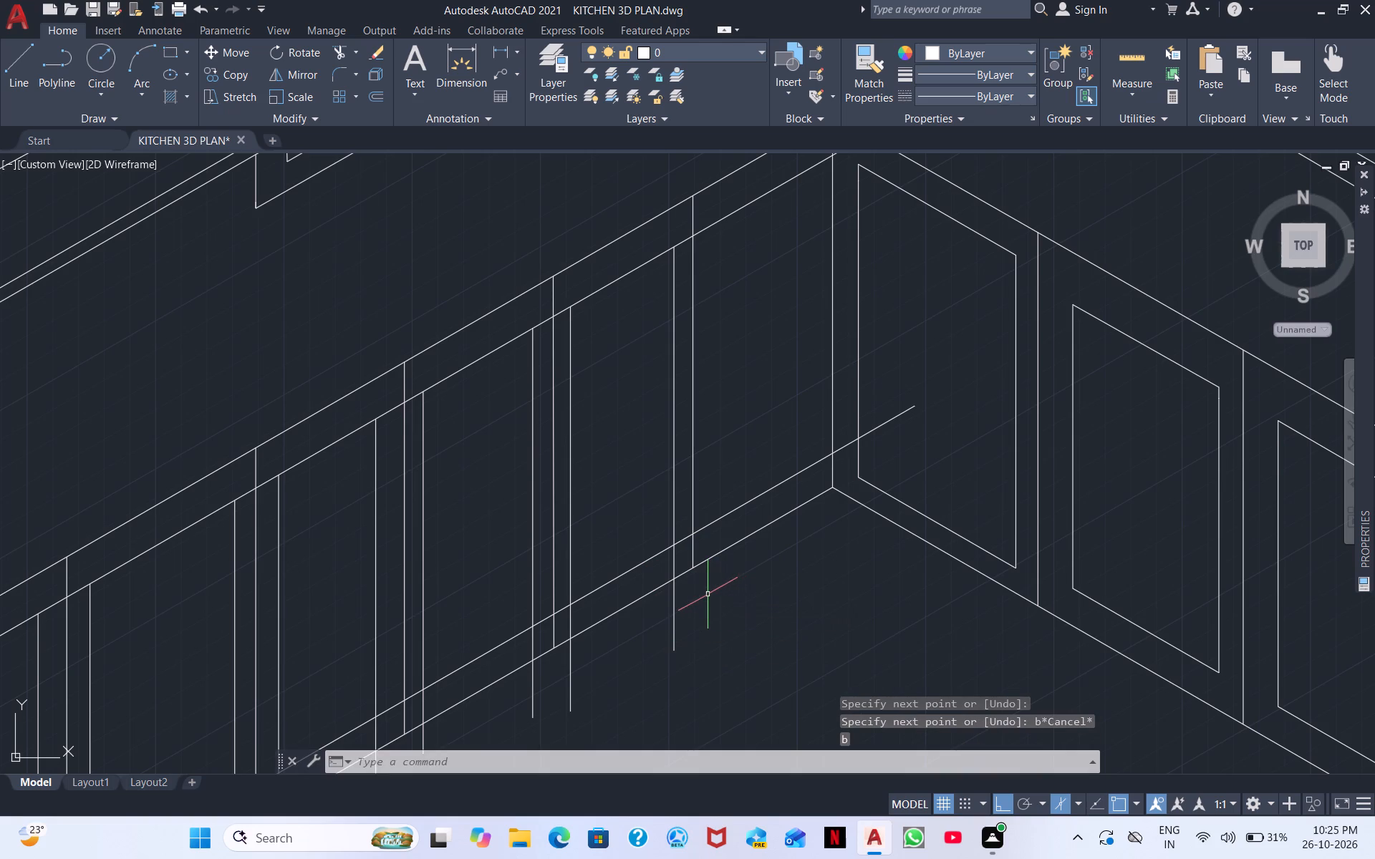
Draw the two vertical inset panel sides of the tenth base door, next to the corner, extending past the run's bottom edge.
{"action": "right_click", "coordinate": [708, 594]}
{"action": "left_click", "coordinate": [761, 264]}
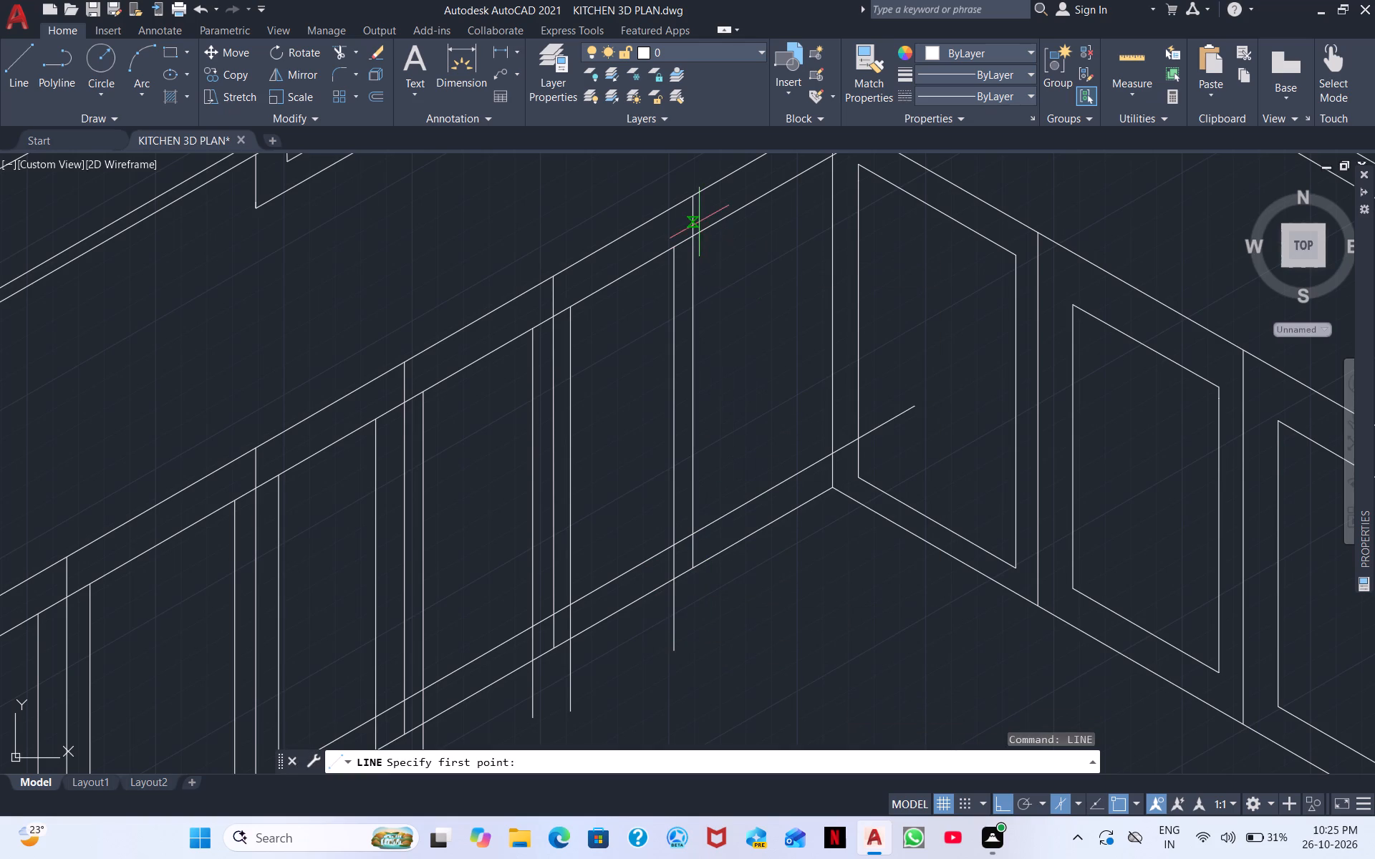
{"action": "left_click", "coordinate": [710, 225]}
{"action": "left_click", "coordinate": [761, 594]}
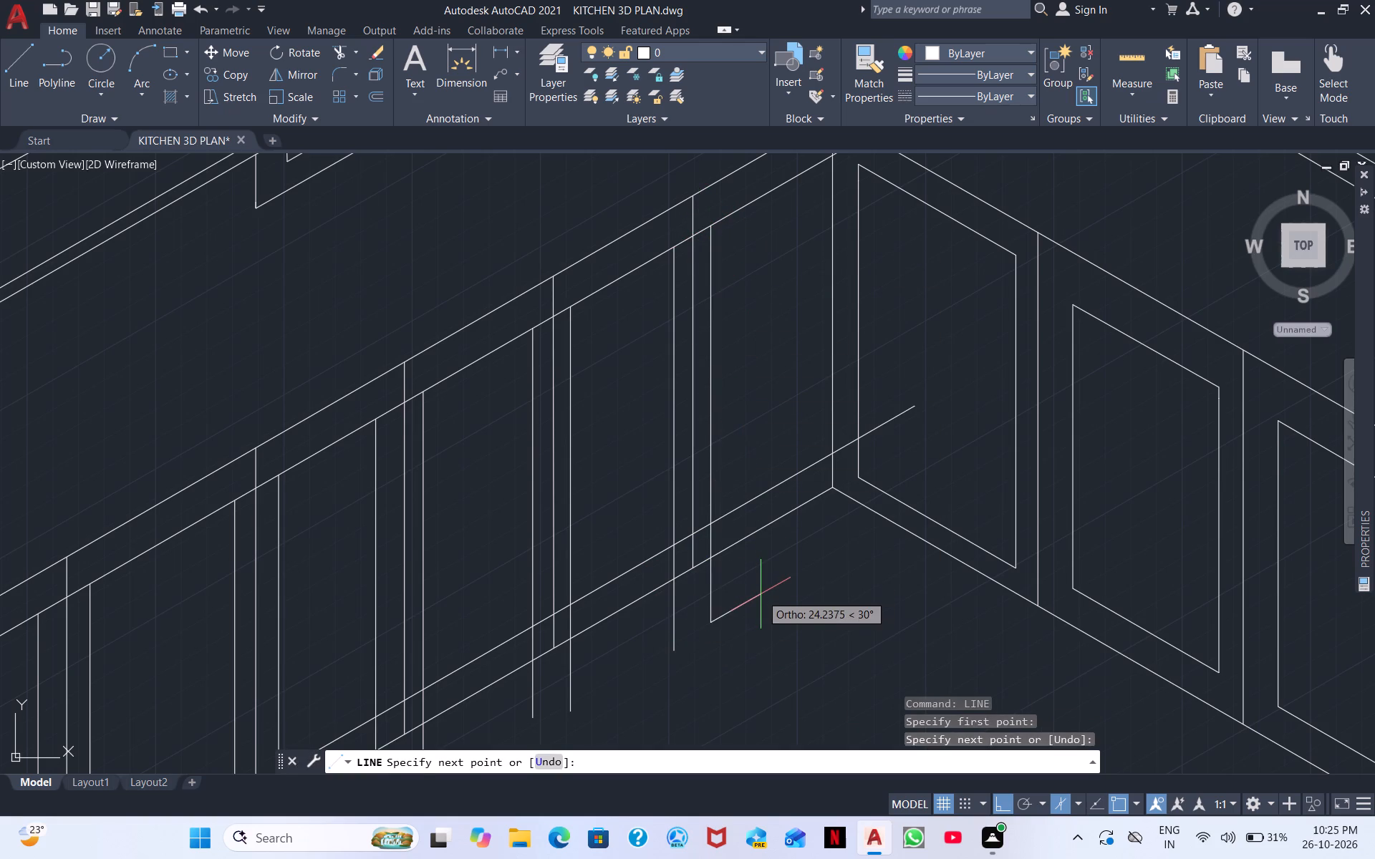
{"action": "key", "text": "Escape"}
{"action": "right_click", "coordinate": [761, 577]}
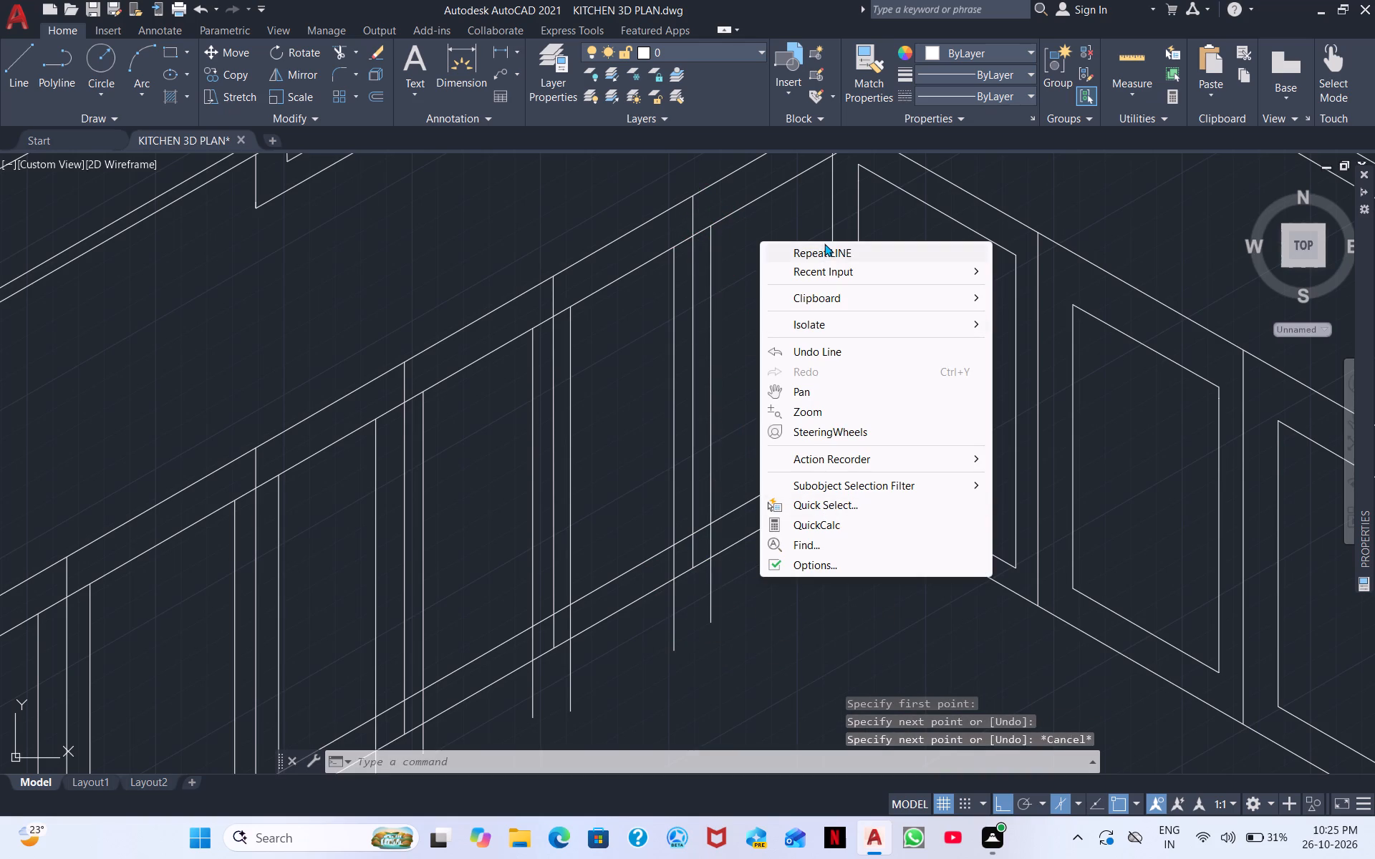
{"action": "left_click", "coordinate": [824, 243]}
{"action": "left_click_drag", "start_coordinate": [807, 173], "coordinate": [811, 180]}
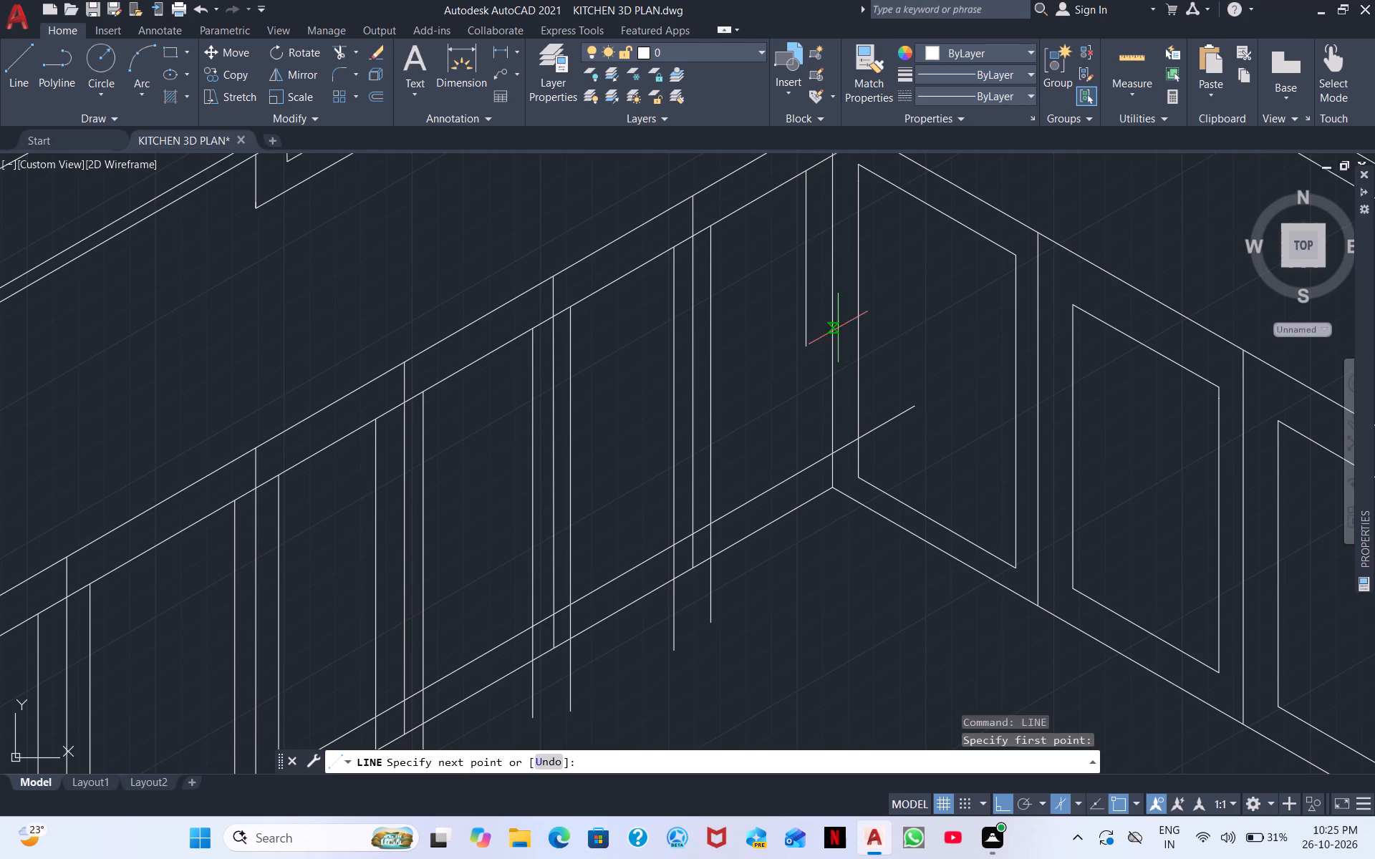
{"action": "left_click", "coordinate": [848, 601]}
{"action": "key", "text": "Escape"}
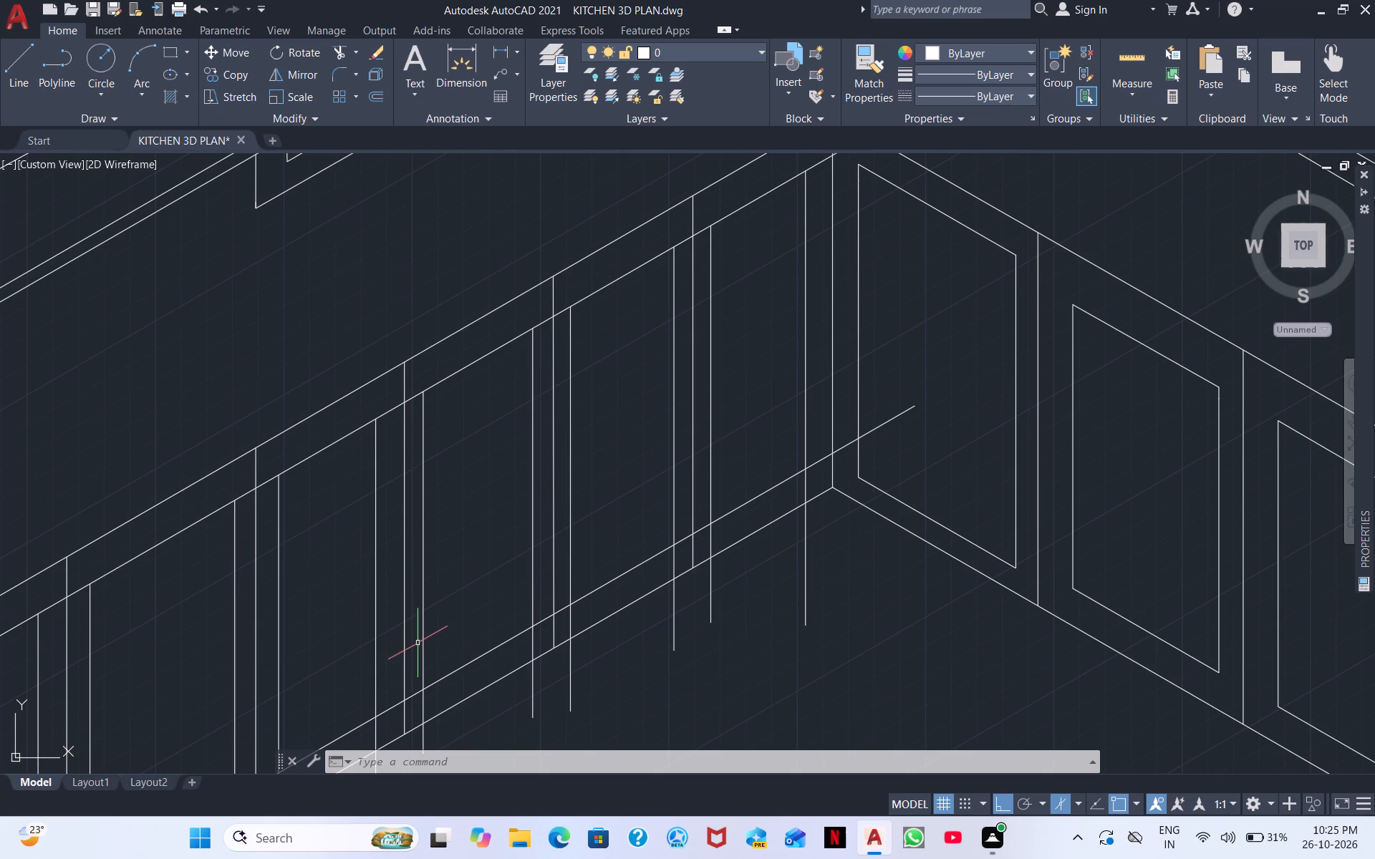
Trim the overshooting ends of the lower and upper inset lines back to the vertical corner edge of the base run.
{"action": "left_click", "coordinate": [338, 49]}
{"action": "left_click", "coordinate": [888, 423]}
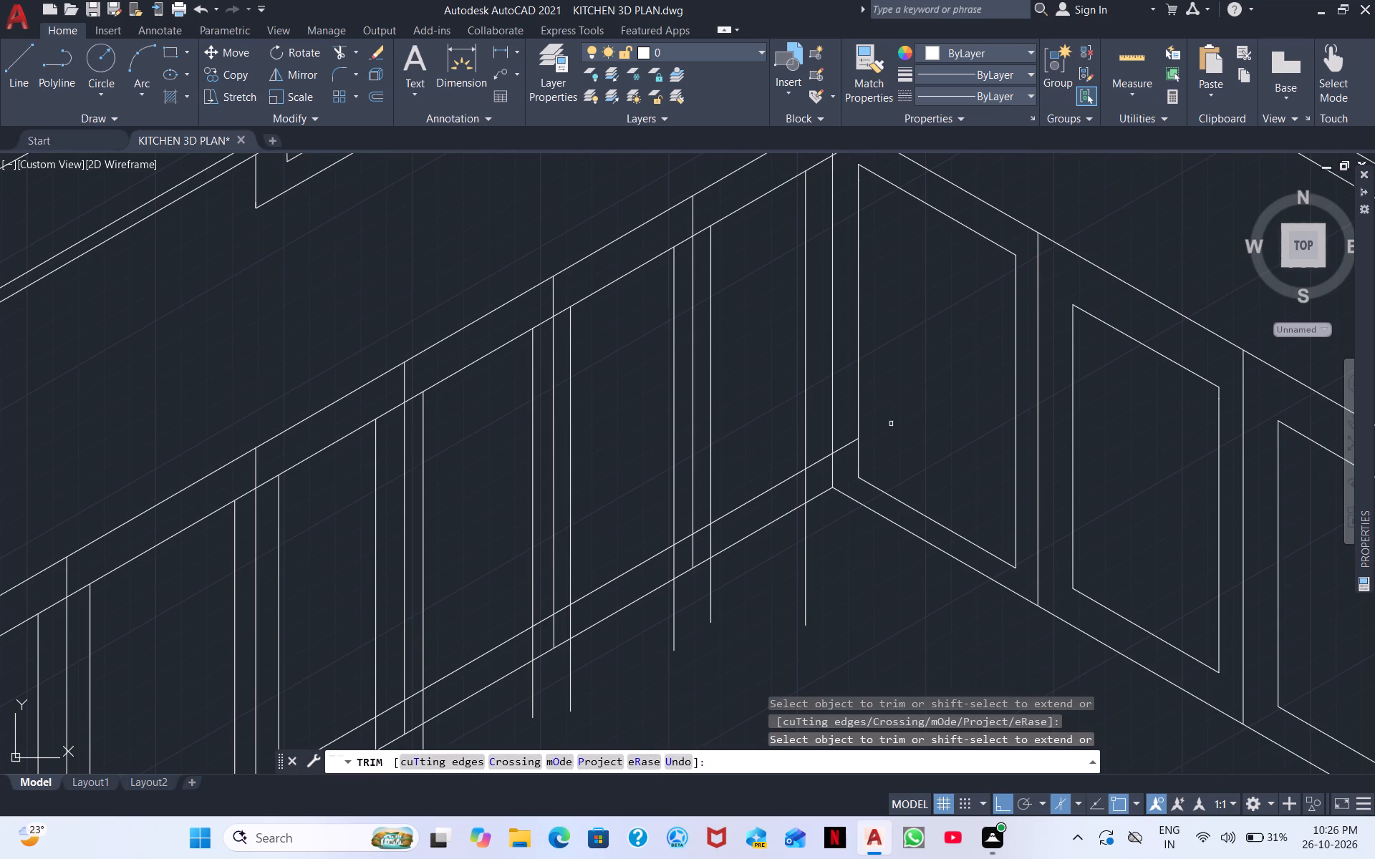
{"action": "left_click", "coordinate": [846, 449]}
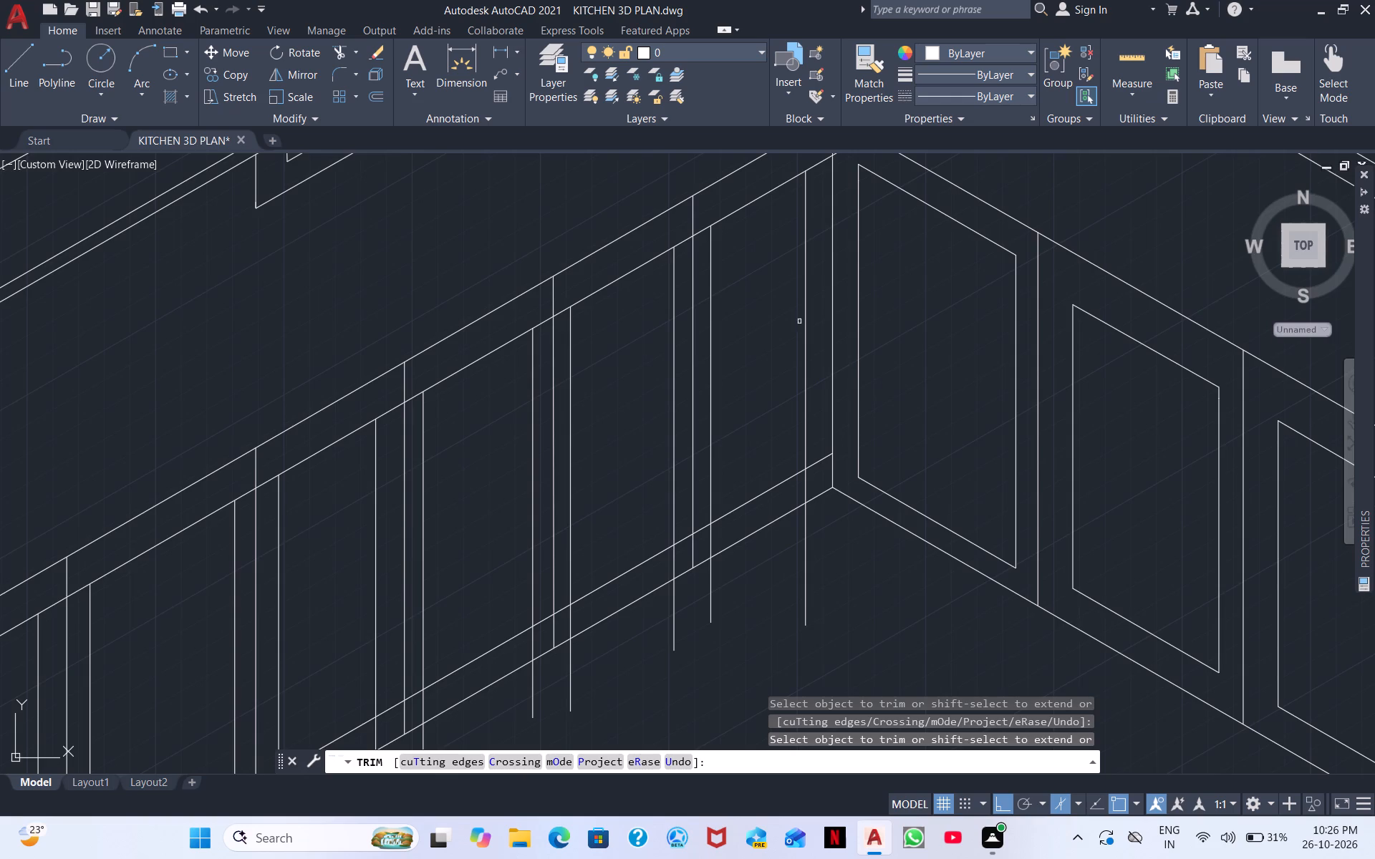
{"action": "middle_click_drag", "start_coordinate": [801, 218], "coordinate": [594, 498]}
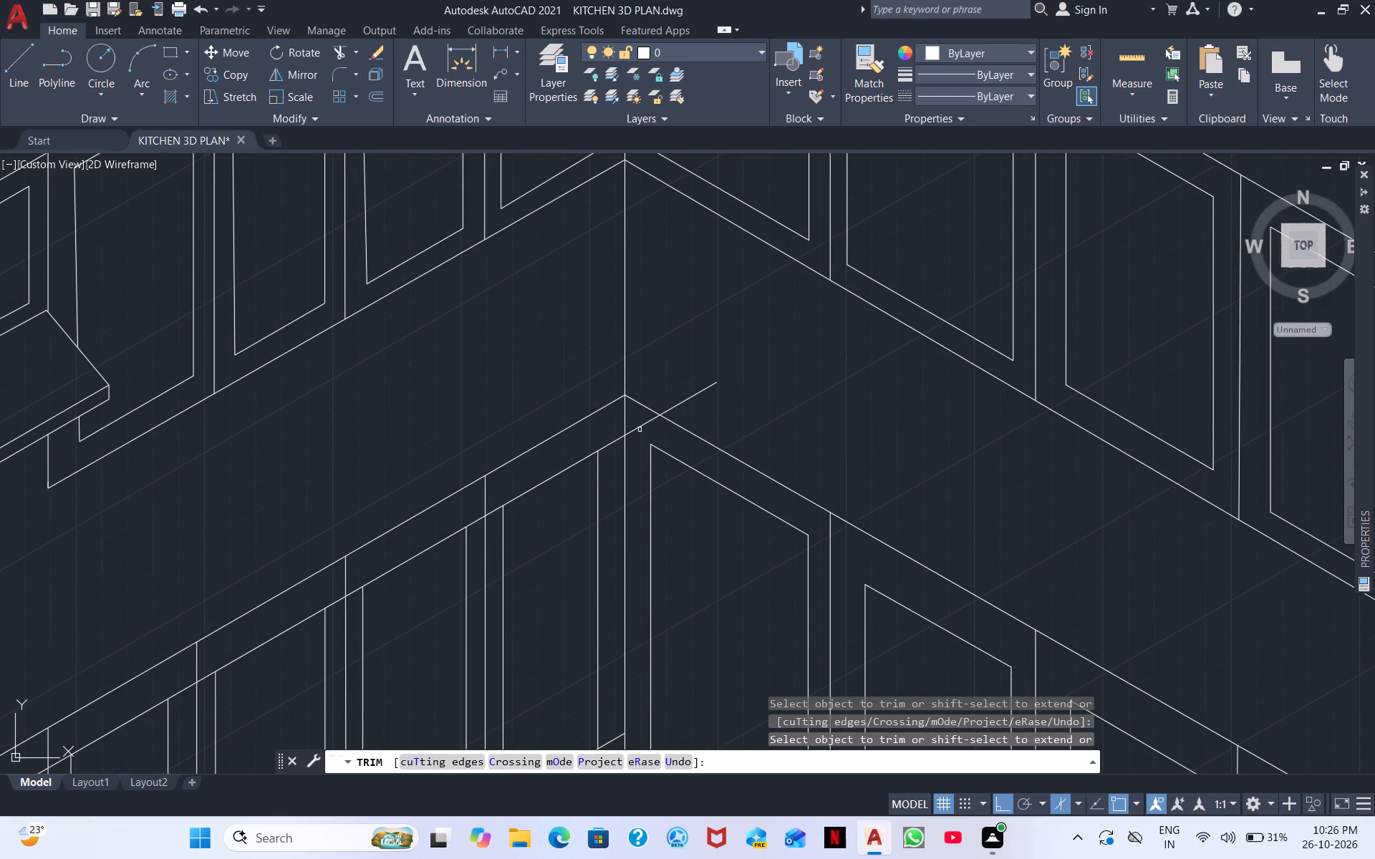
{"action": "left_click", "coordinate": [640, 428]}
{"action": "left_click", "coordinate": [683, 404]}
Trim the inset lines and panel sides around the tenth base door so that its inset panel is a closed outline.
{"action": "left_click", "coordinate": [614, 445]}
{"action": "scroll", "coordinate": [514, 586], "scroll_direction": "up", "scroll_amount": 1}
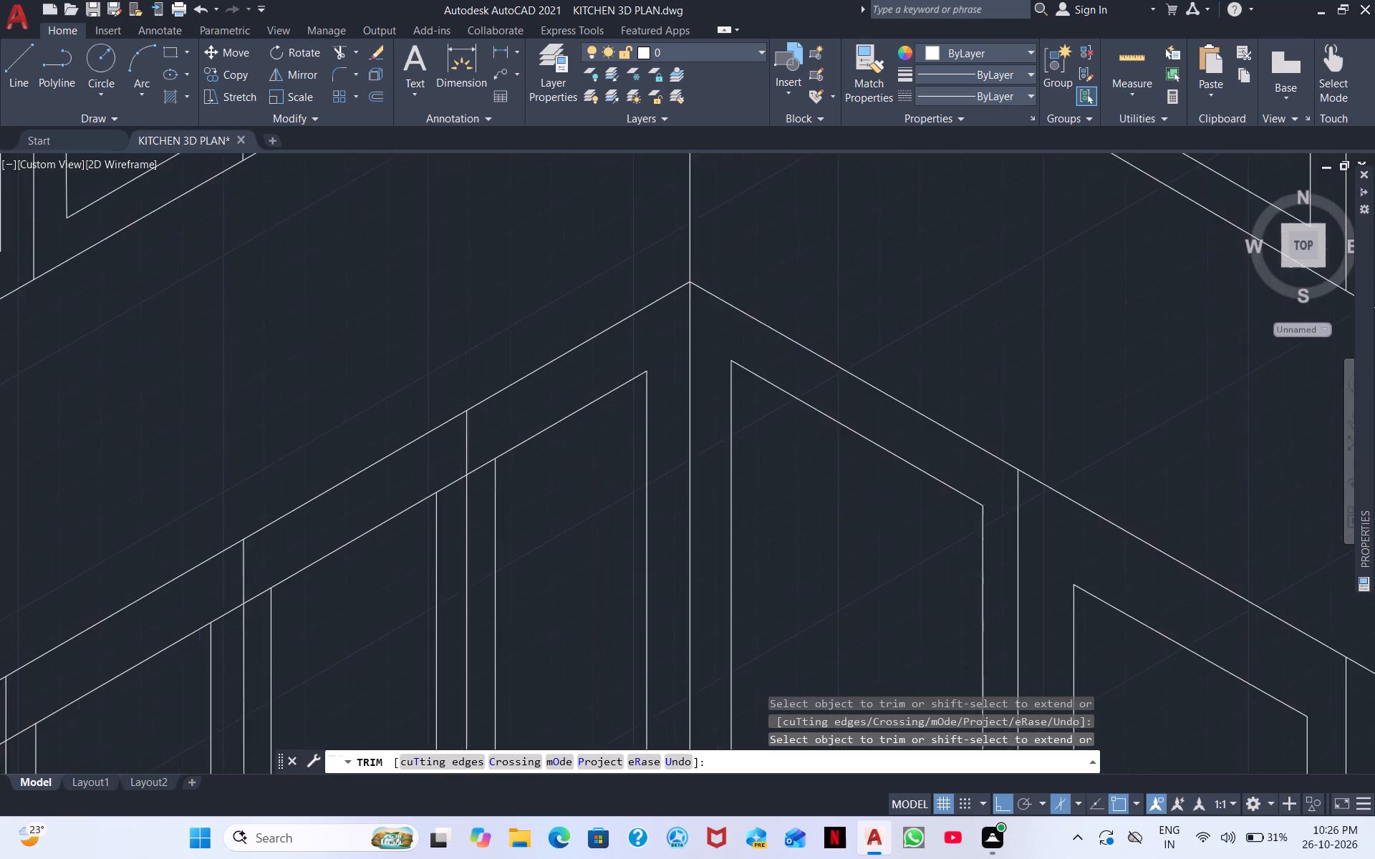
{"action": "scroll", "coordinate": [514, 586], "scroll_direction": "up", "scroll_amount": 1}
{"action": "left_click", "coordinate": [458, 399]}
{"action": "scroll", "coordinate": [518, 553], "scroll_direction": "down", "scroll_amount": 2}
{"action": "middle_click_drag", "start_coordinate": [579, 571], "coordinate": [542, 370]}
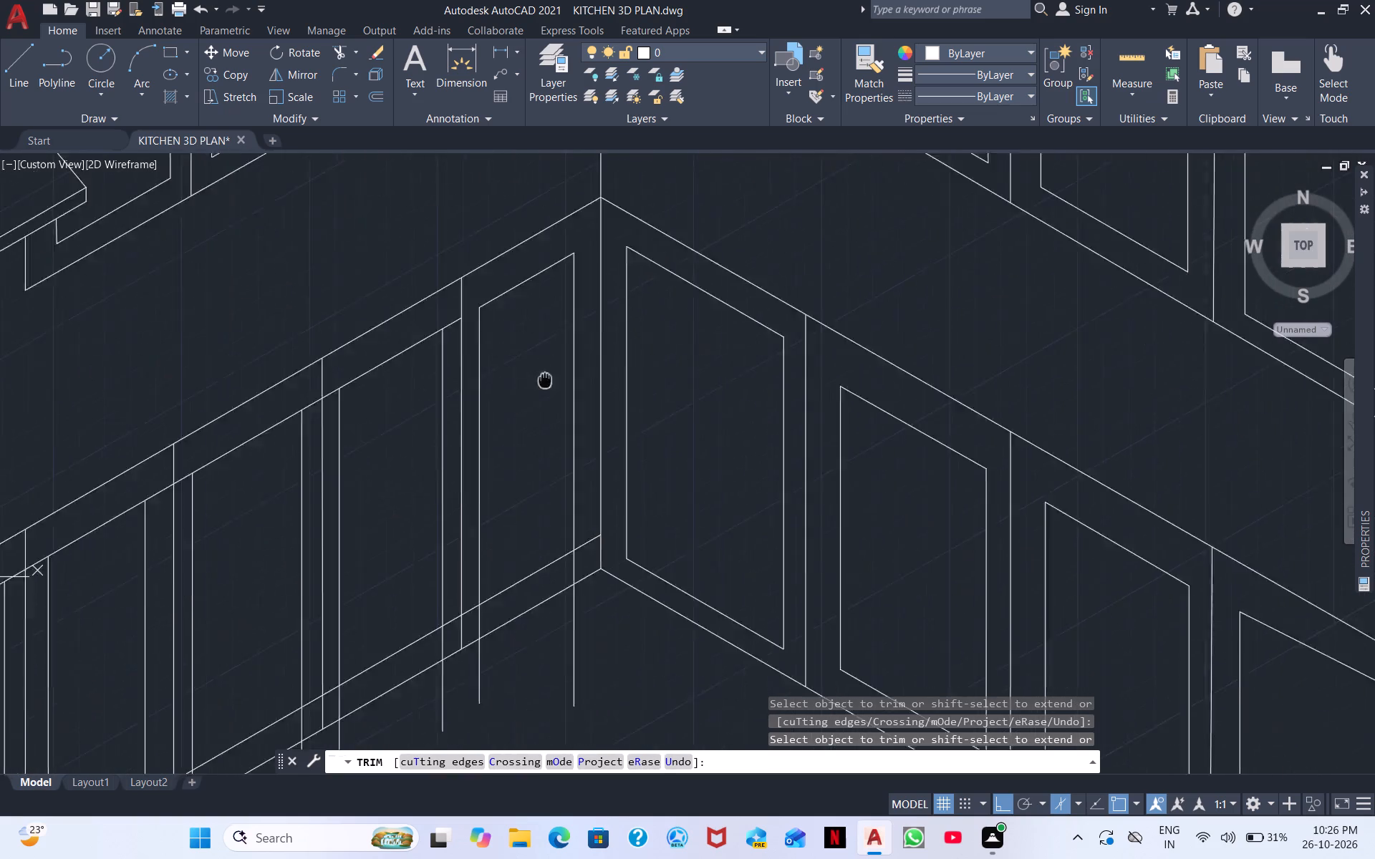
{"action": "middle_click_drag", "start_coordinate": [542, 370], "coordinate": [516, 251]}
{"action": "left_click_drag", "start_coordinate": [559, 392], "coordinate": [554, 427]}
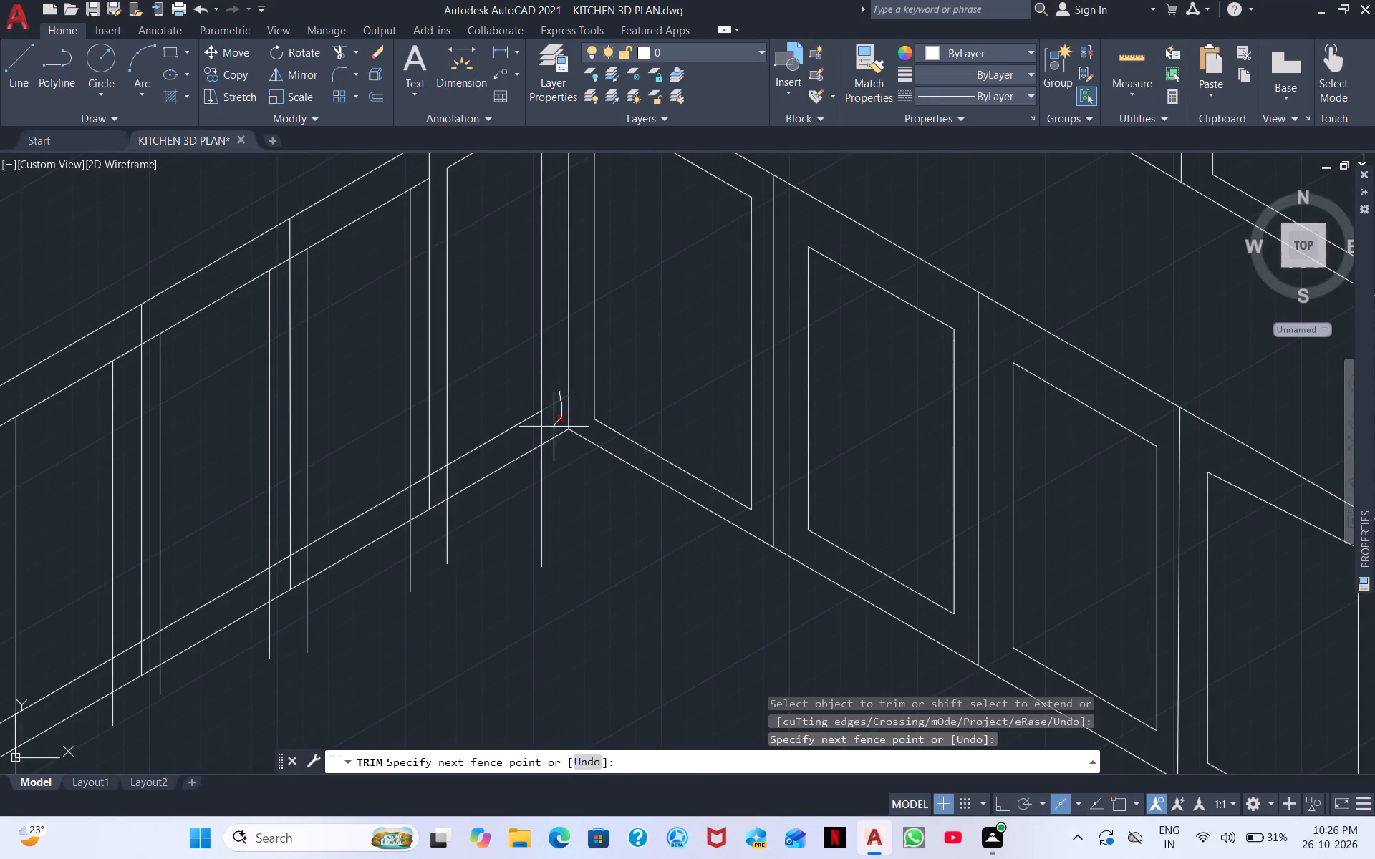
{"action": "left_click_drag", "start_coordinate": [554, 427], "coordinate": [536, 435]}
{"action": "left_click", "coordinate": [435, 470]}
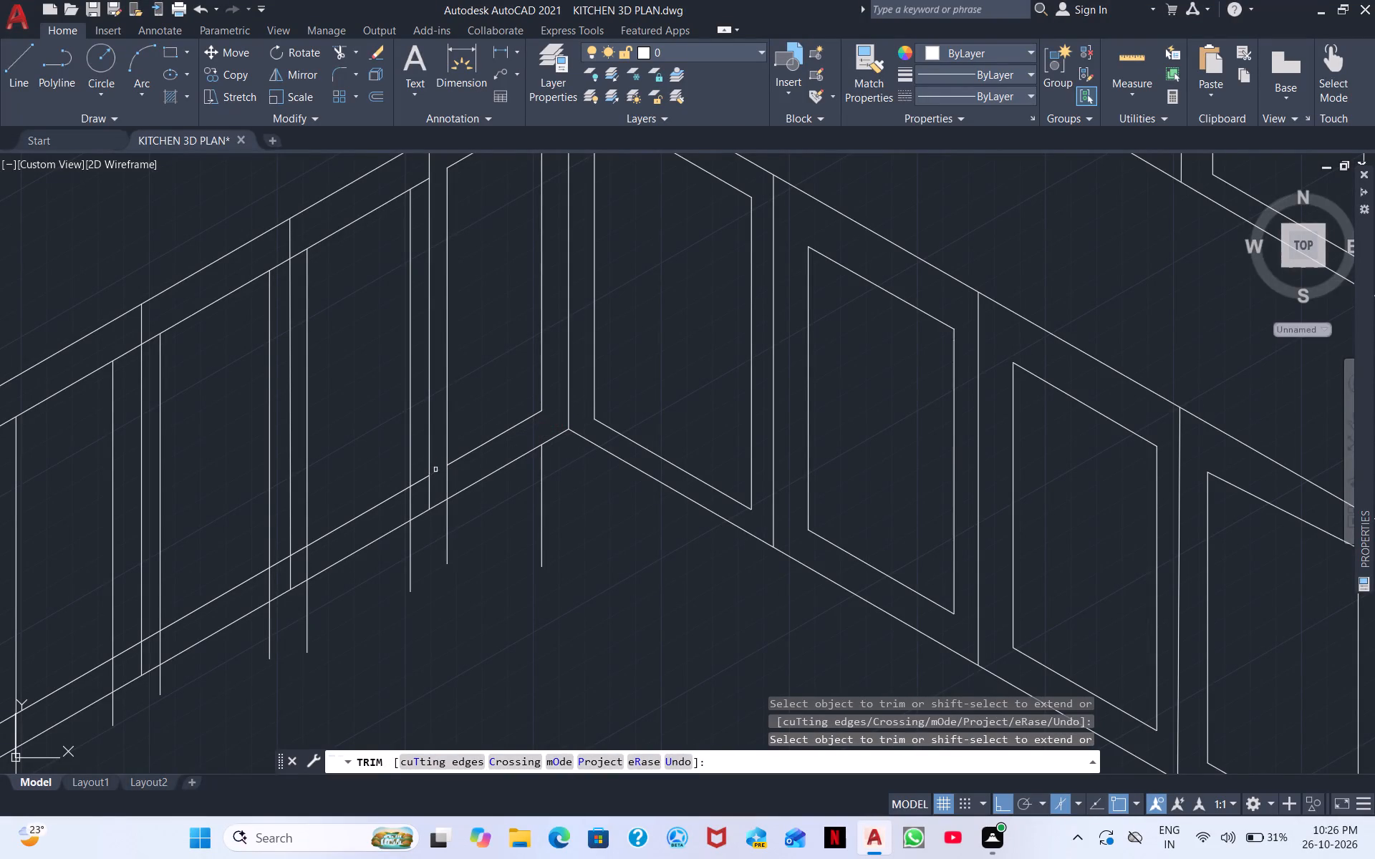
{"action": "left_click_drag", "start_coordinate": [443, 485], "coordinate": [455, 480]}
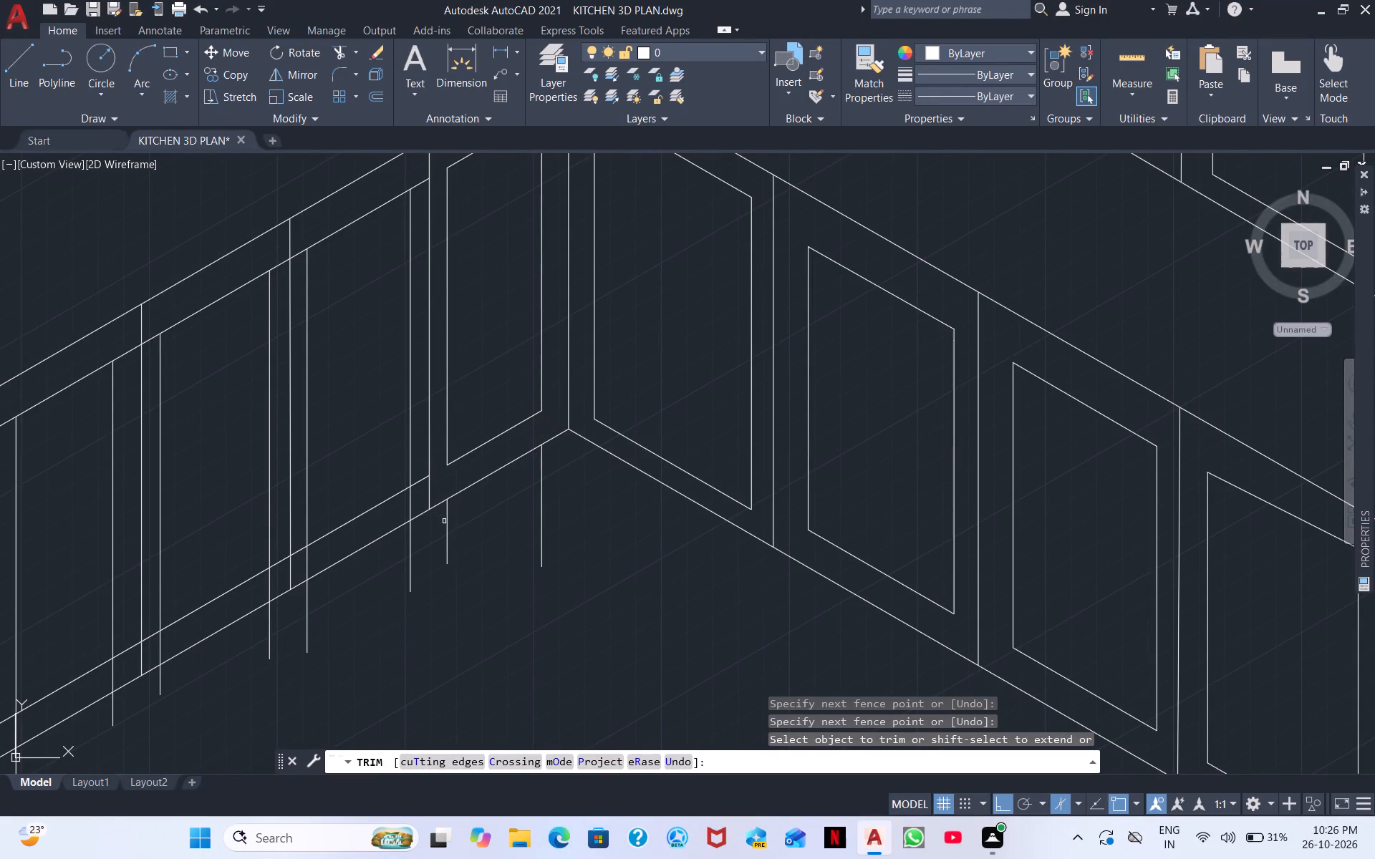
Trim the panel-side ends sticking out below the base run's bottom edge, from the tenth door back through the seventh.
{"action": "left_click_drag", "start_coordinate": [445, 523], "coordinate": [559, 491]}
{"action": "left_click_drag", "start_coordinate": [565, 486], "coordinate": [351, 573]}
{"action": "middle_click_drag", "start_coordinate": [394, 597], "coordinate": [843, 347]}
{"action": "scroll", "coordinate": [844, 347], "scroll_direction": "down", "scroll_amount": 1}
{"action": "left_click_drag", "start_coordinate": [822, 364], "coordinate": [742, 397]}
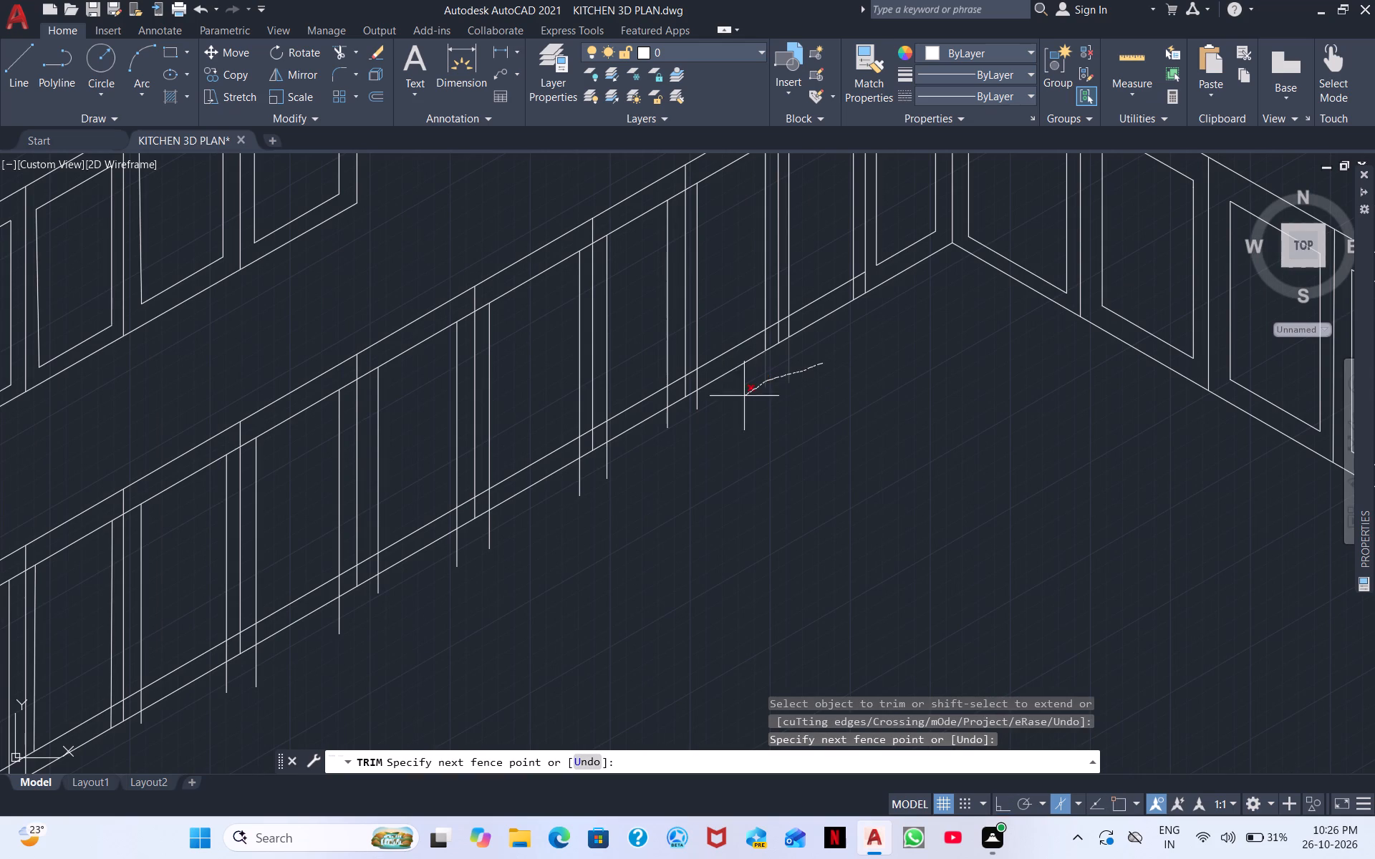
{"action": "left_click_drag", "start_coordinate": [742, 397], "coordinate": [574, 490]}
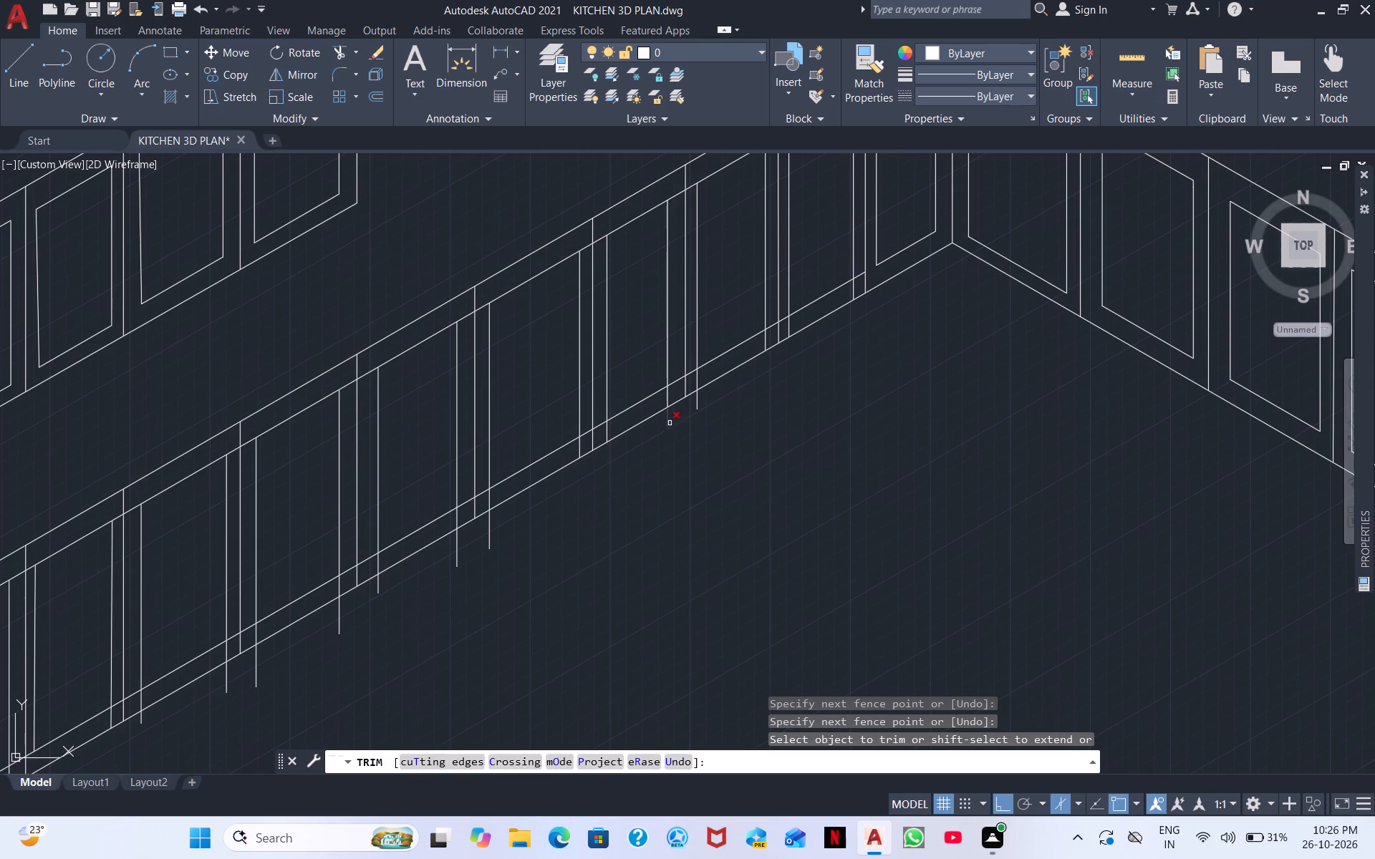
{"action": "left_click", "coordinate": [670, 423]}
{"action": "left_click", "coordinate": [695, 404]}
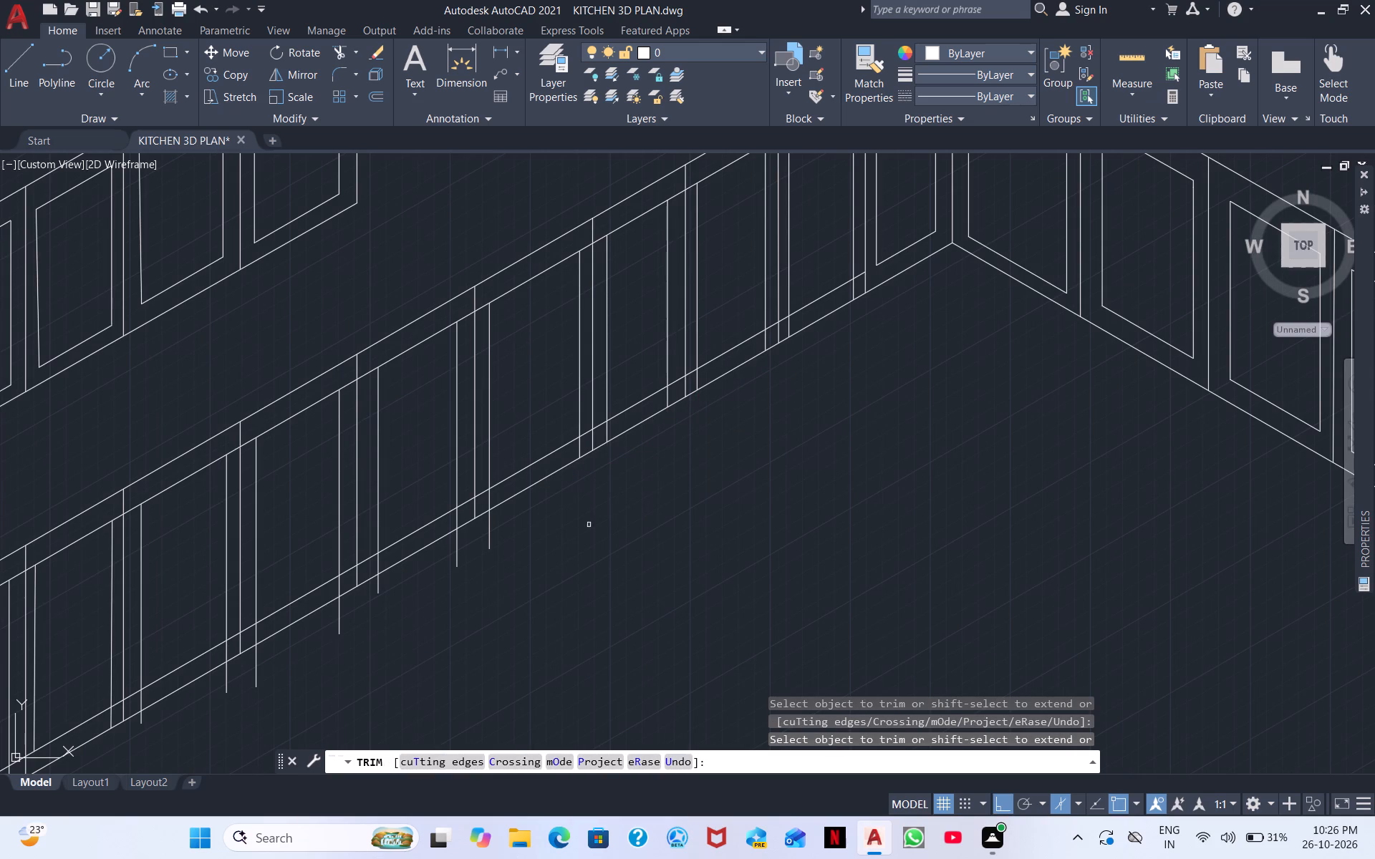
Trim the remaining panel-side ends below the base run's bottom edge, from the sixth door back to the third.
{"action": "left_click_drag", "start_coordinate": [503, 531], "coordinate": [418, 565]}
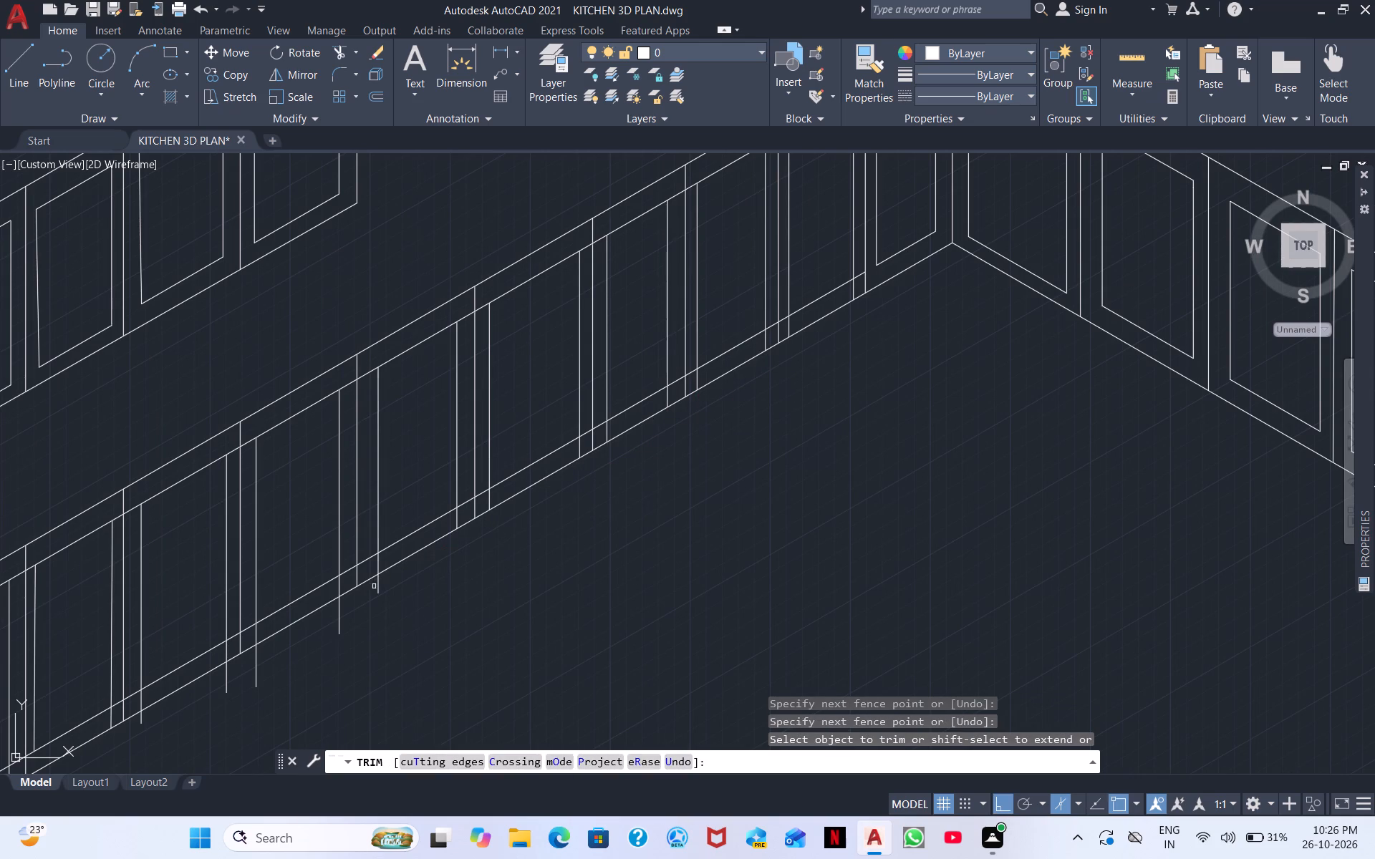
{"action": "left_click", "coordinate": [380, 586]}
{"action": "left_click", "coordinate": [337, 616]}
{"action": "middle_click_drag", "start_coordinate": [387, 669], "coordinate": [569, 547]}
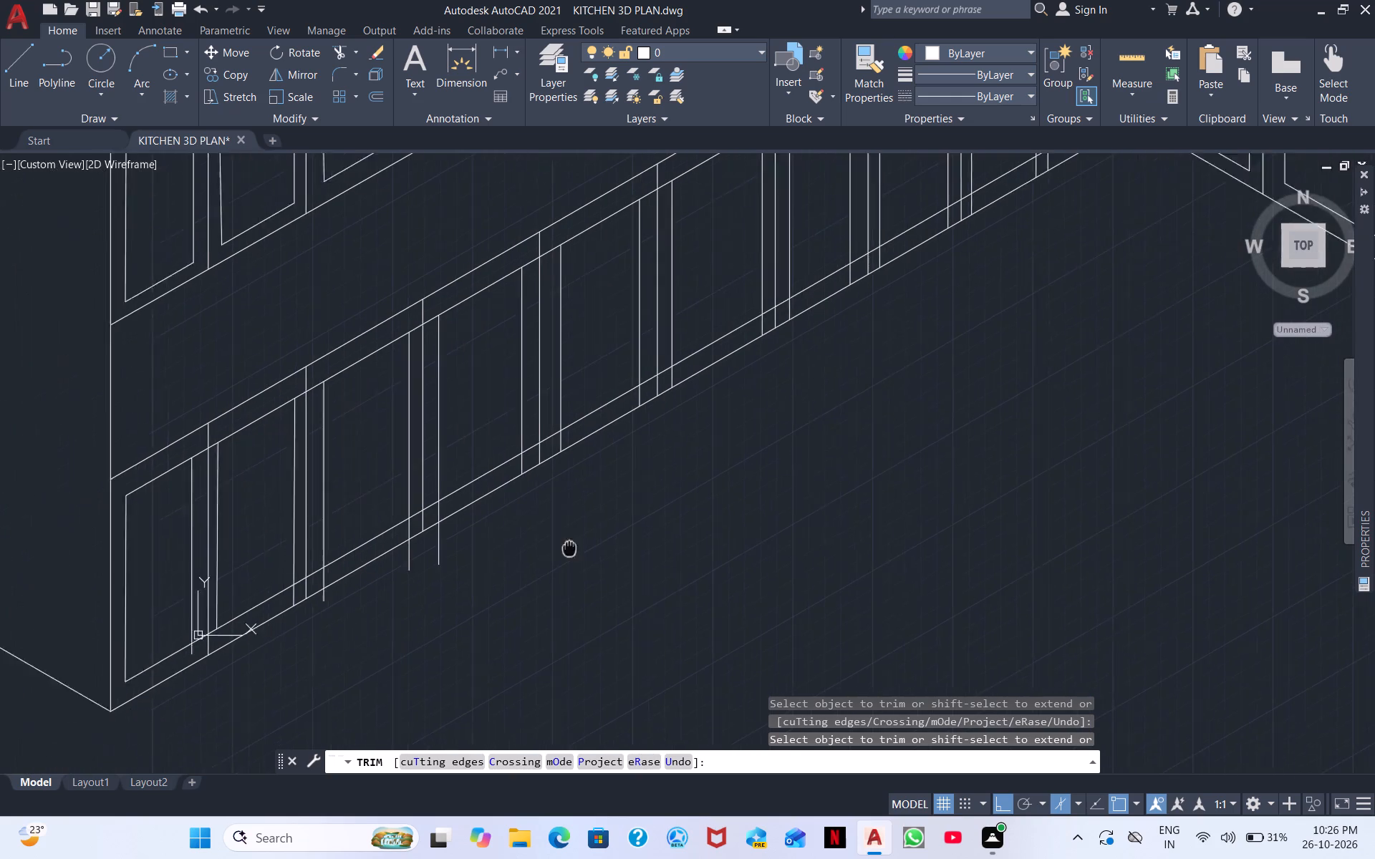
{"action": "middle_click_drag", "start_coordinate": [569, 547], "coordinate": [668, 490]}
{"action": "left_click", "coordinate": [539, 495]}
{"action": "left_click", "coordinate": [508, 503]}
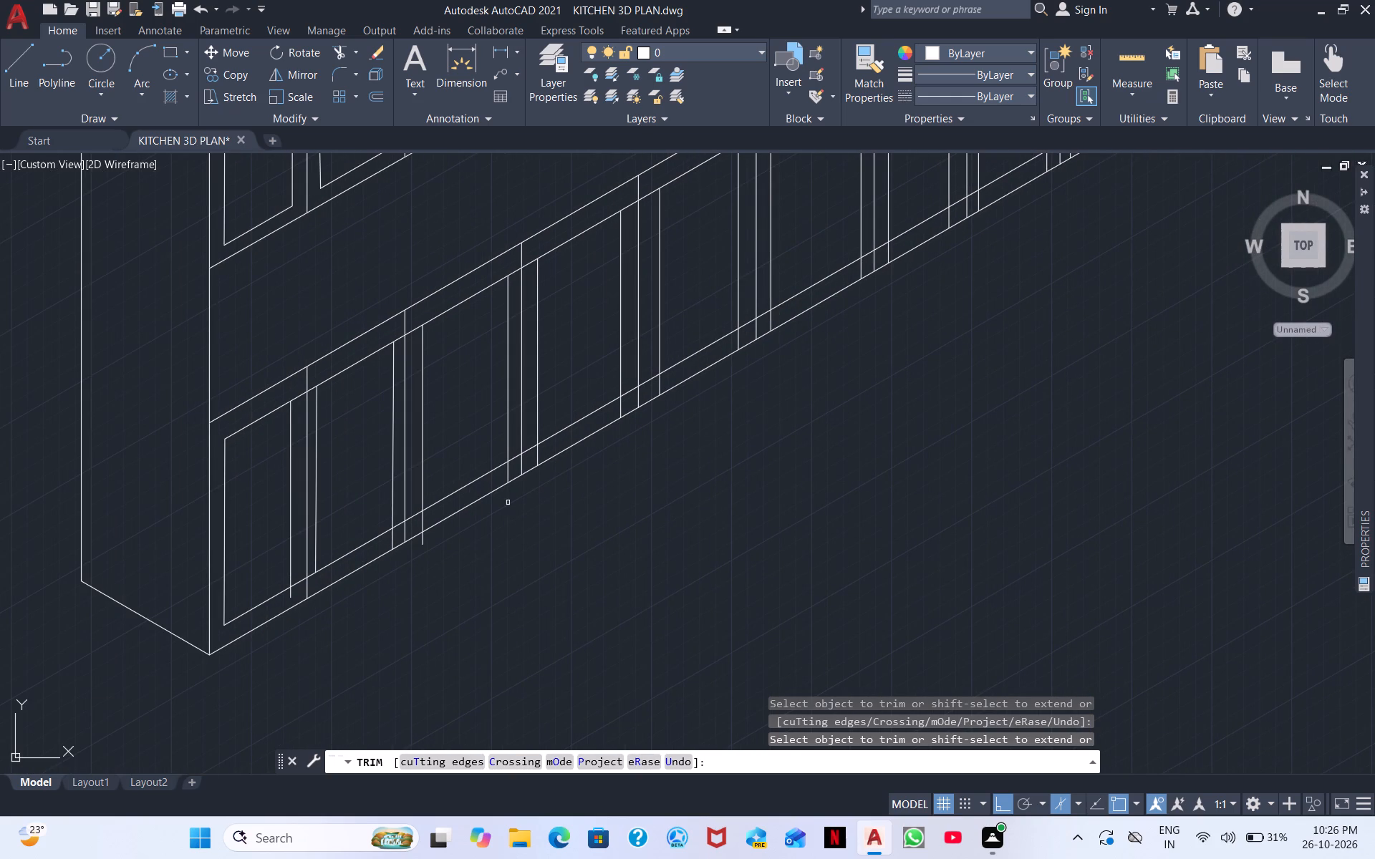
{"action": "left_click", "coordinate": [425, 543]}
Trim the inset lines and right panel side of the first base door so its inset panel is a closed outline.
{"action": "scroll", "coordinate": [425, 577], "scroll_direction": "down", "scroll_amount": 1}
{"action": "middle_click_drag", "start_coordinate": [576, 536], "coordinate": [607, 531]}
{"action": "scroll", "coordinate": [347, 525], "scroll_direction": "up", "scroll_amount": 3}
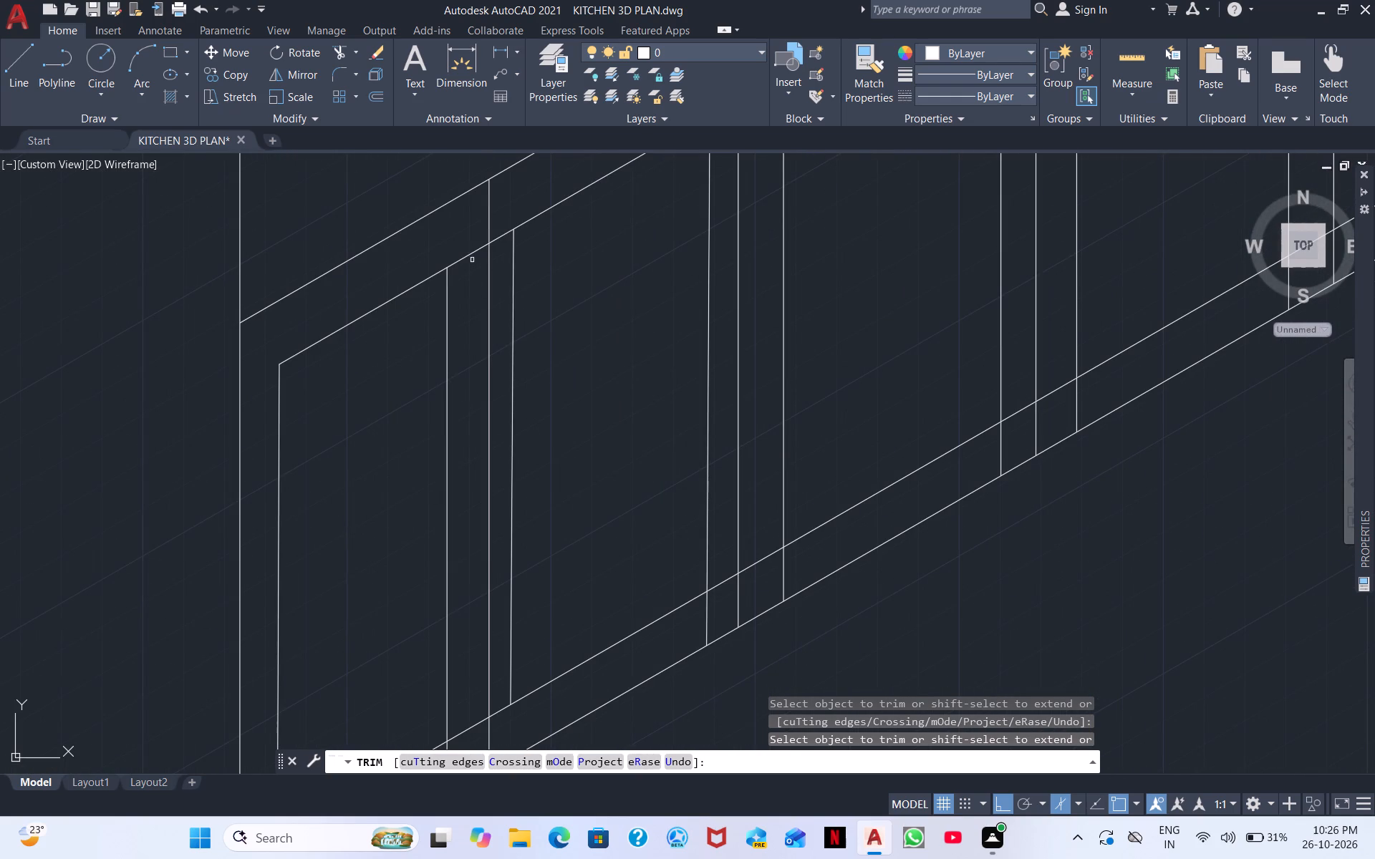
{"action": "left_click", "coordinate": [472, 253]}
{"action": "left_click_drag", "start_coordinate": [497, 232], "coordinate": [497, 256]}
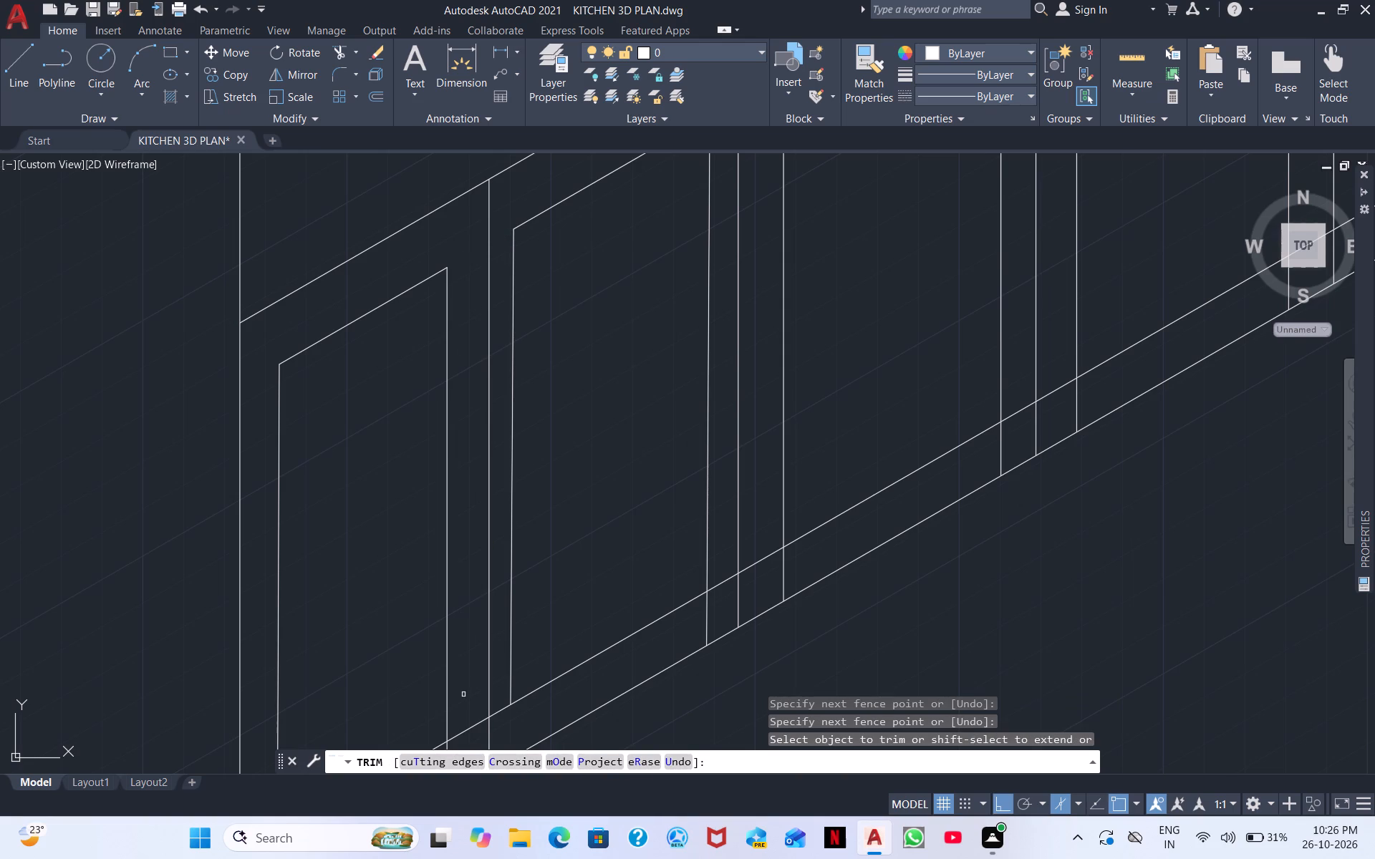
{"action": "middle_click_drag", "start_coordinate": [463, 694], "coordinate": [463, 502]}
{"action": "left_click_drag", "start_coordinate": [450, 509], "coordinate": [458, 543]}
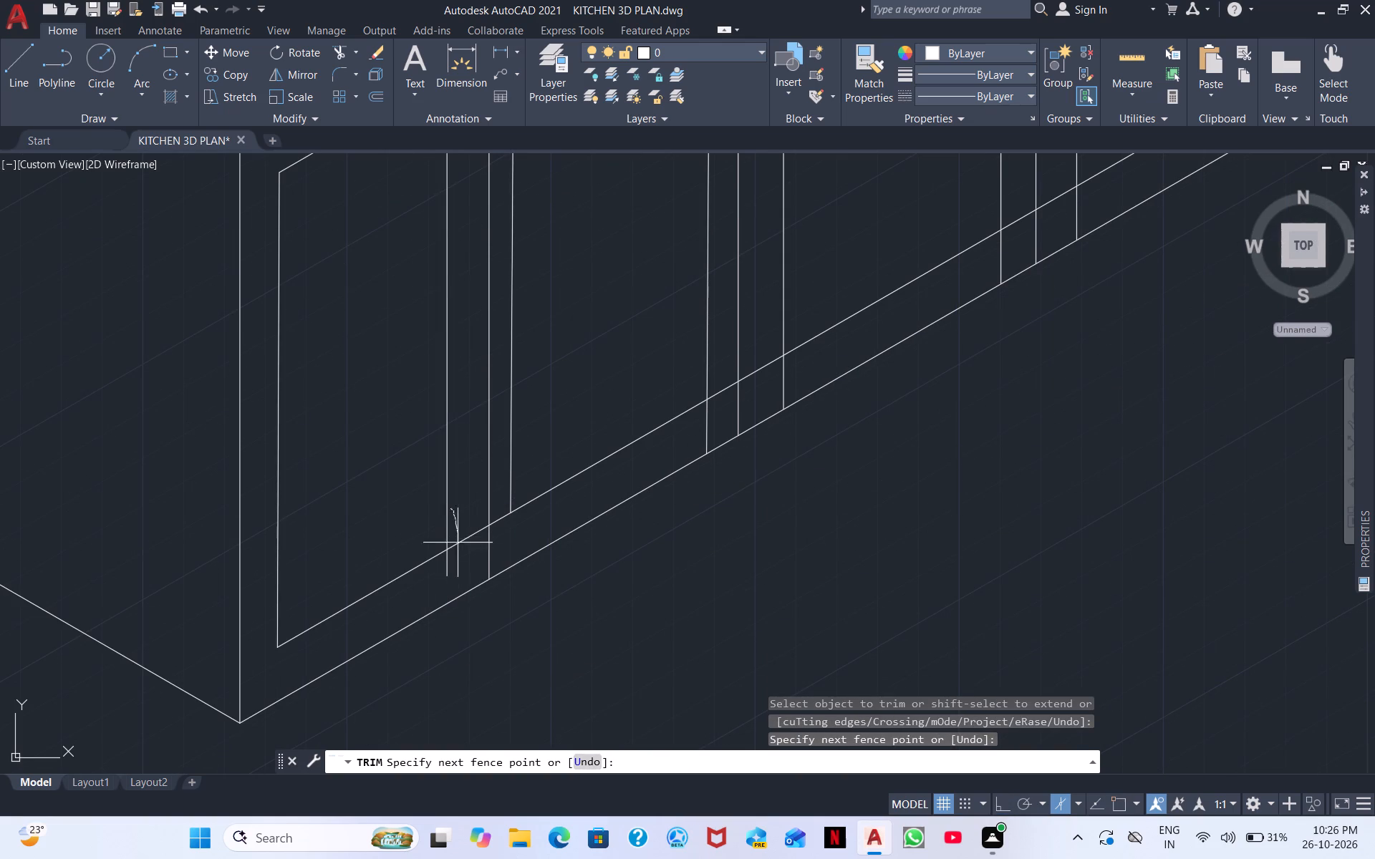
{"action": "left_click_drag", "start_coordinate": [458, 543], "coordinate": [458, 560]}
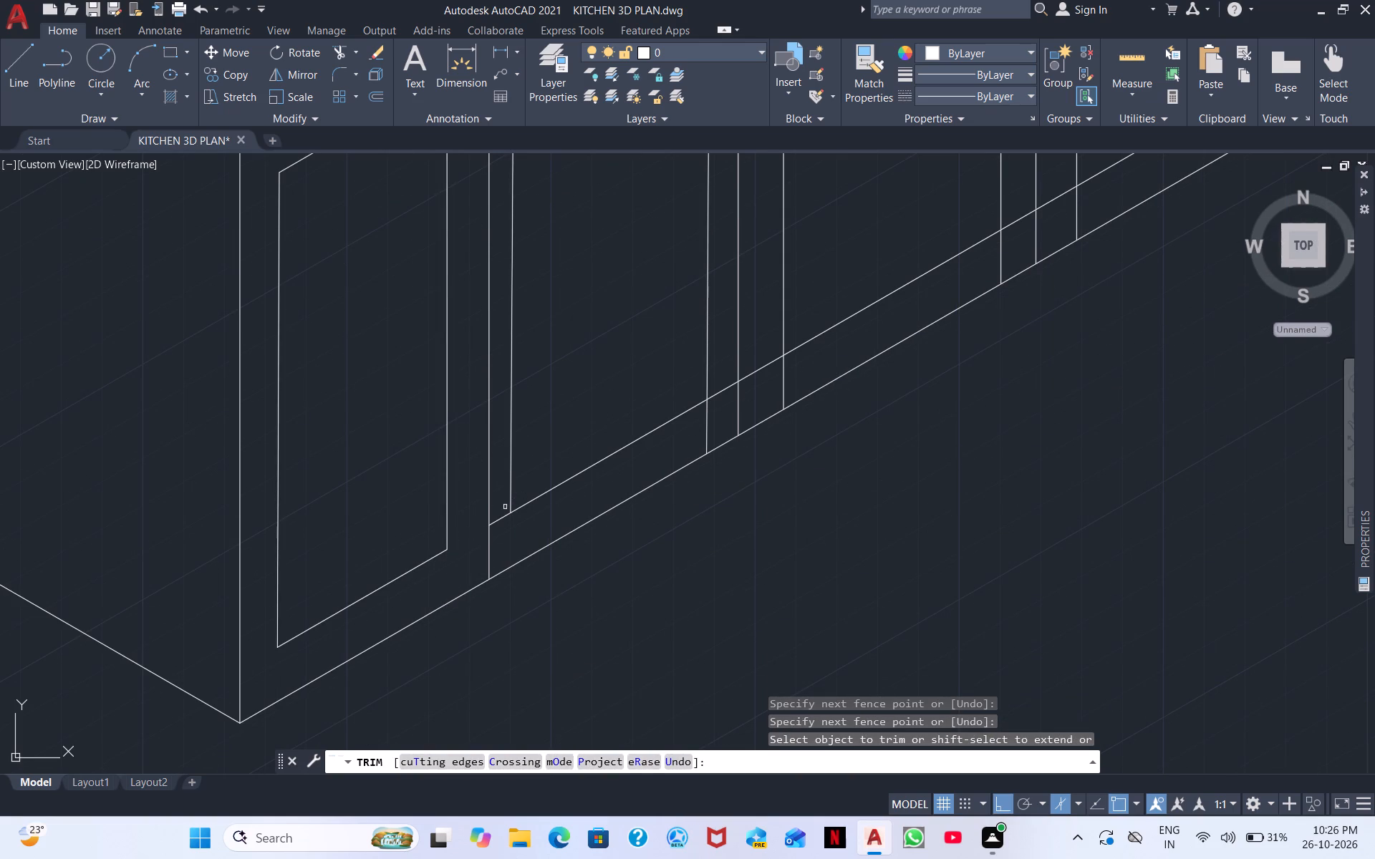
Trim the inset lines and panel-side ends at the second base door's corners so its inset panel is a closed outline.
{"action": "left_click_drag", "start_coordinate": [501, 513], "coordinate": [508, 538]}
{"action": "left_click_drag", "start_coordinate": [721, 380], "coordinate": [687, 450]}
{"action": "left_click_drag", "start_coordinate": [761, 356], "coordinate": [763, 384]}
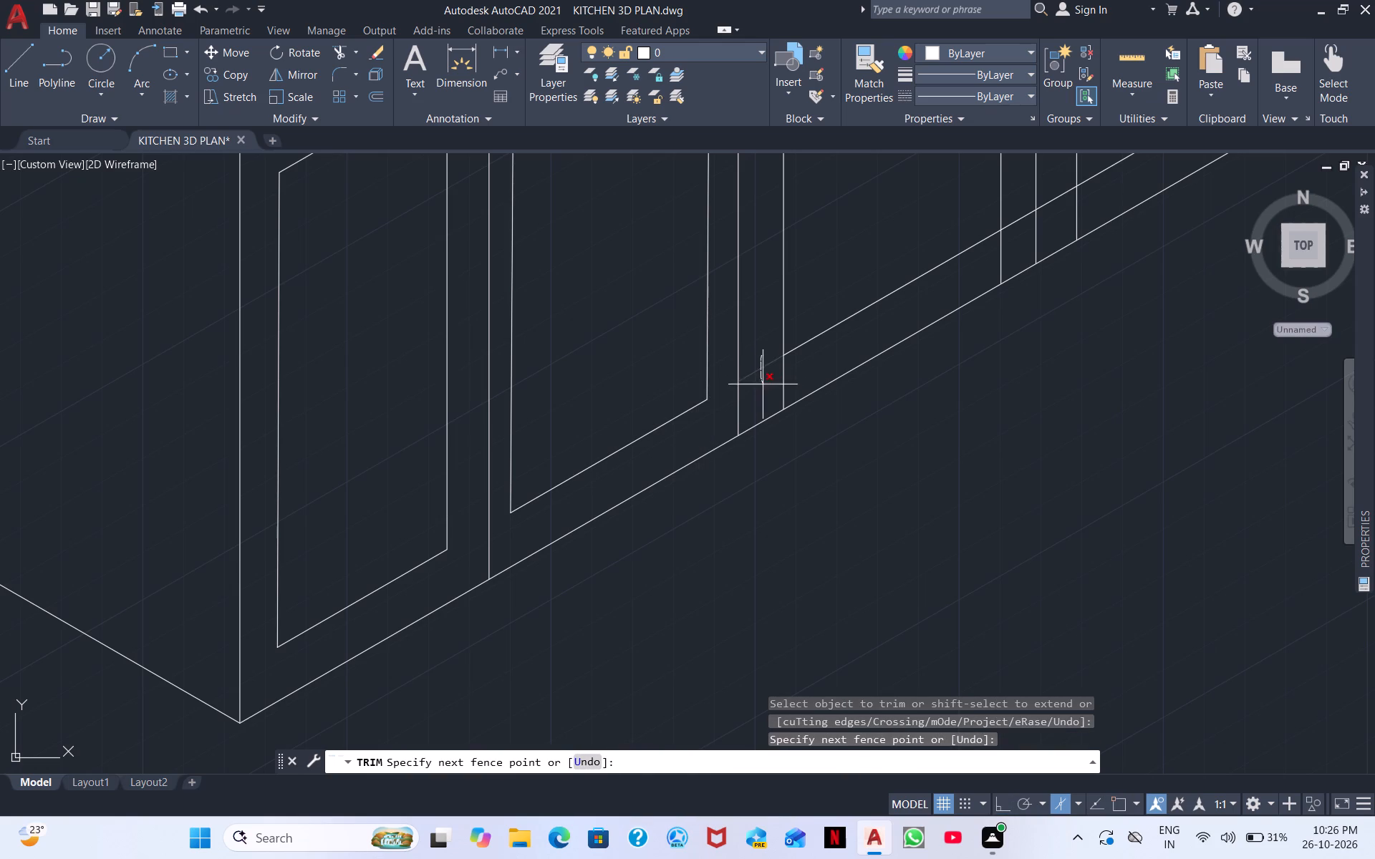
{"action": "left_click_drag", "start_coordinate": [763, 384], "coordinate": [804, 369]}
{"action": "middle_click_drag", "start_coordinate": [838, 349], "coordinate": [720, 634]}
{"action": "middle_click_drag", "start_coordinate": [642, 283], "coordinate": [624, 466]}
{"action": "left_click_drag", "start_coordinate": [587, 364], "coordinate": [577, 401]}
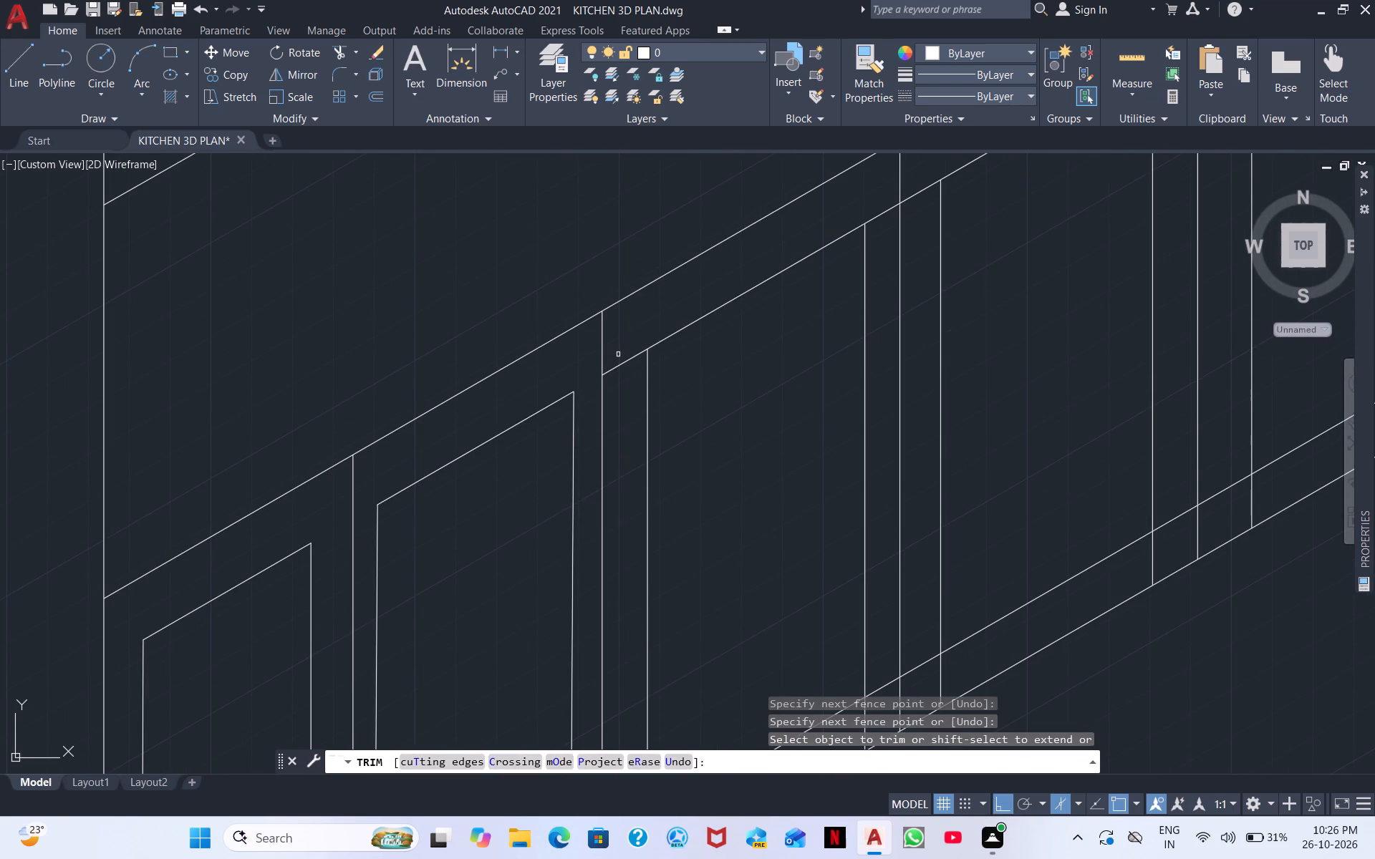
Trim the inset lines and panel-side ends around the third base door to close its inset panel, including the fourth door's upper near corner.
{"action": "left_click_drag", "start_coordinate": [621, 351], "coordinate": [621, 397]}
{"action": "middle_click_drag", "start_coordinate": [851, 237], "coordinate": [614, 226]}
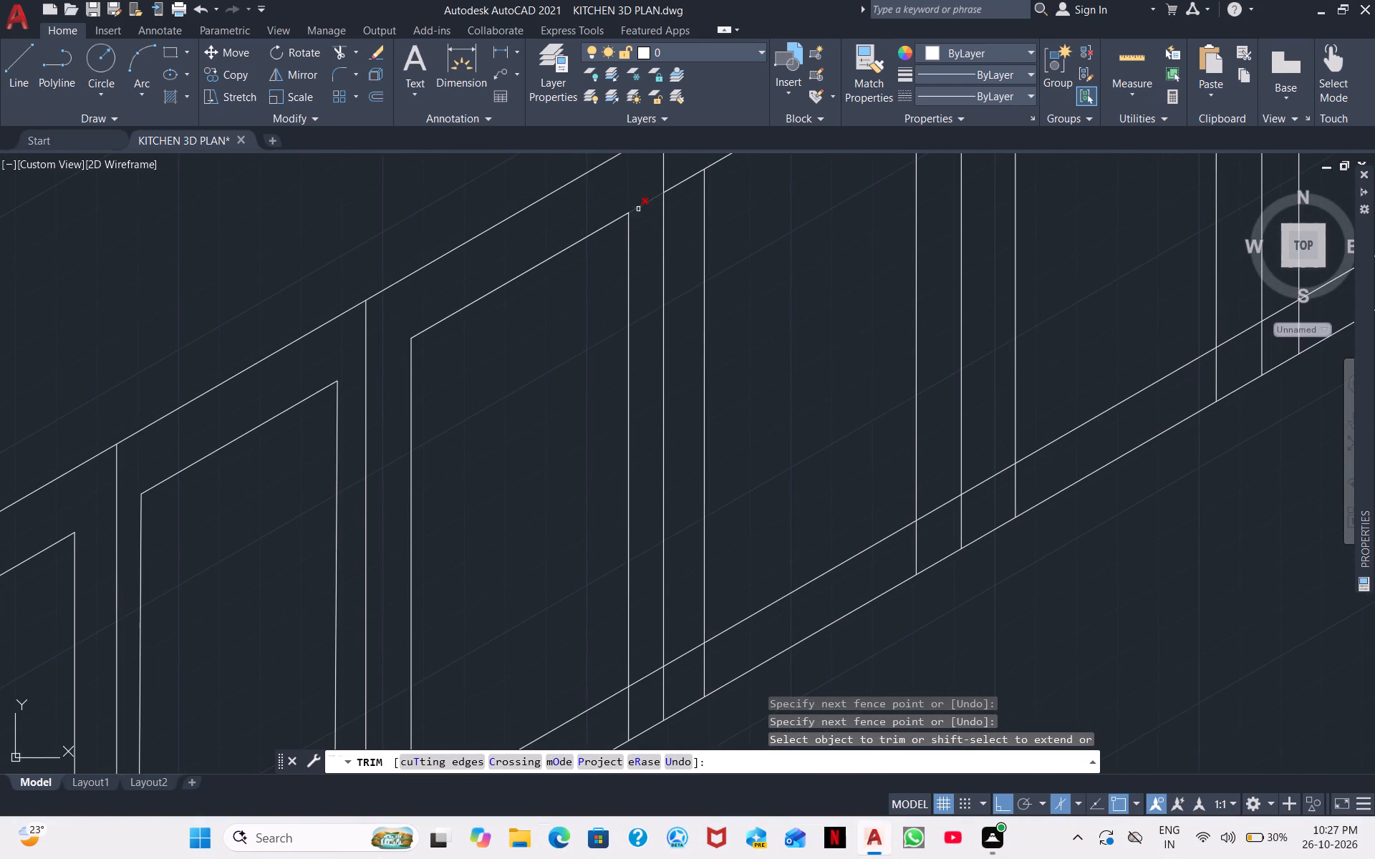
{"action": "left_click_drag", "start_coordinate": [645, 190], "coordinate": [644, 221]}
{"action": "left_click_drag", "start_coordinate": [686, 169], "coordinate": [687, 187]}
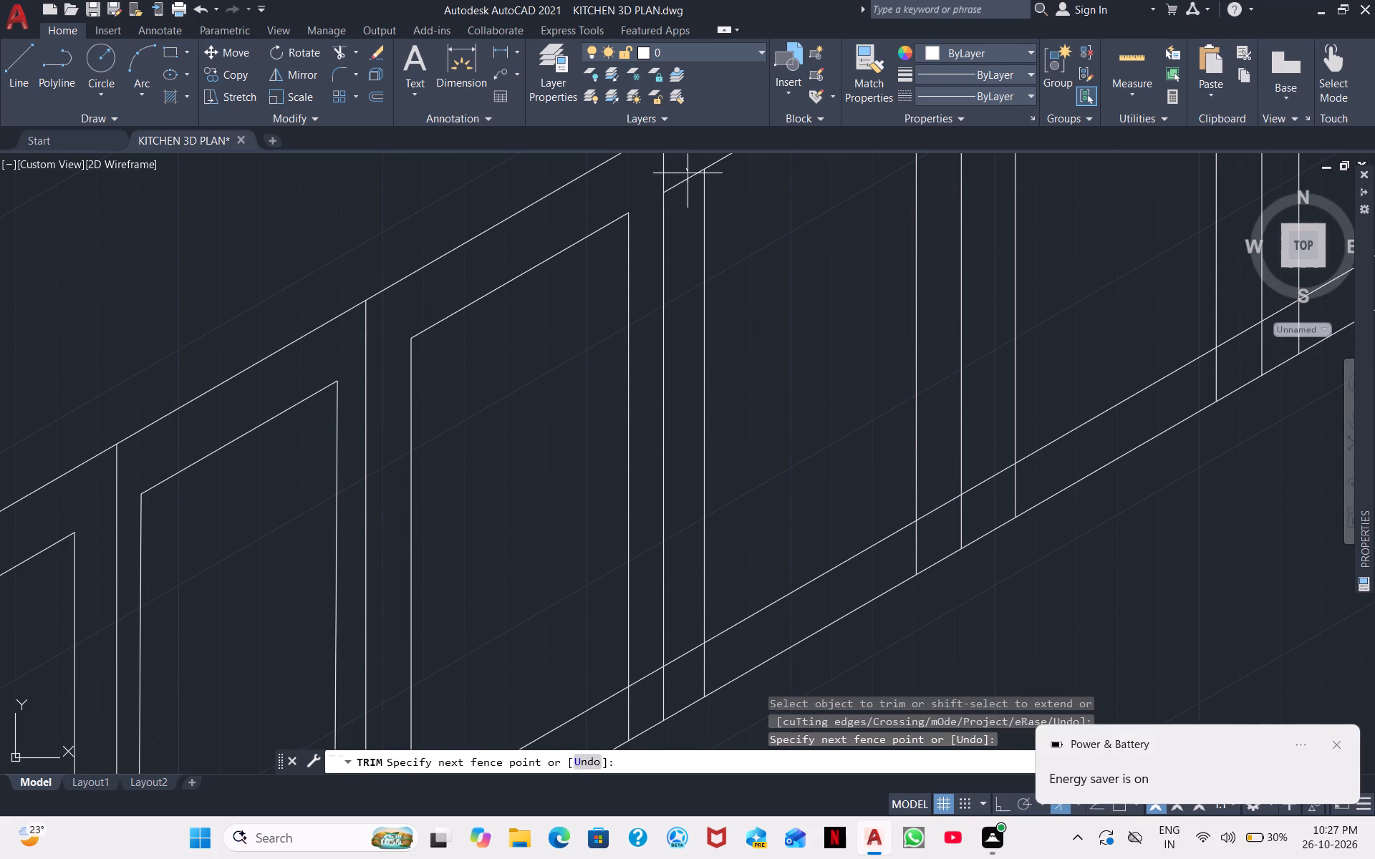
{"action": "left_click_drag", "start_coordinate": [687, 187], "coordinate": [687, 216]}
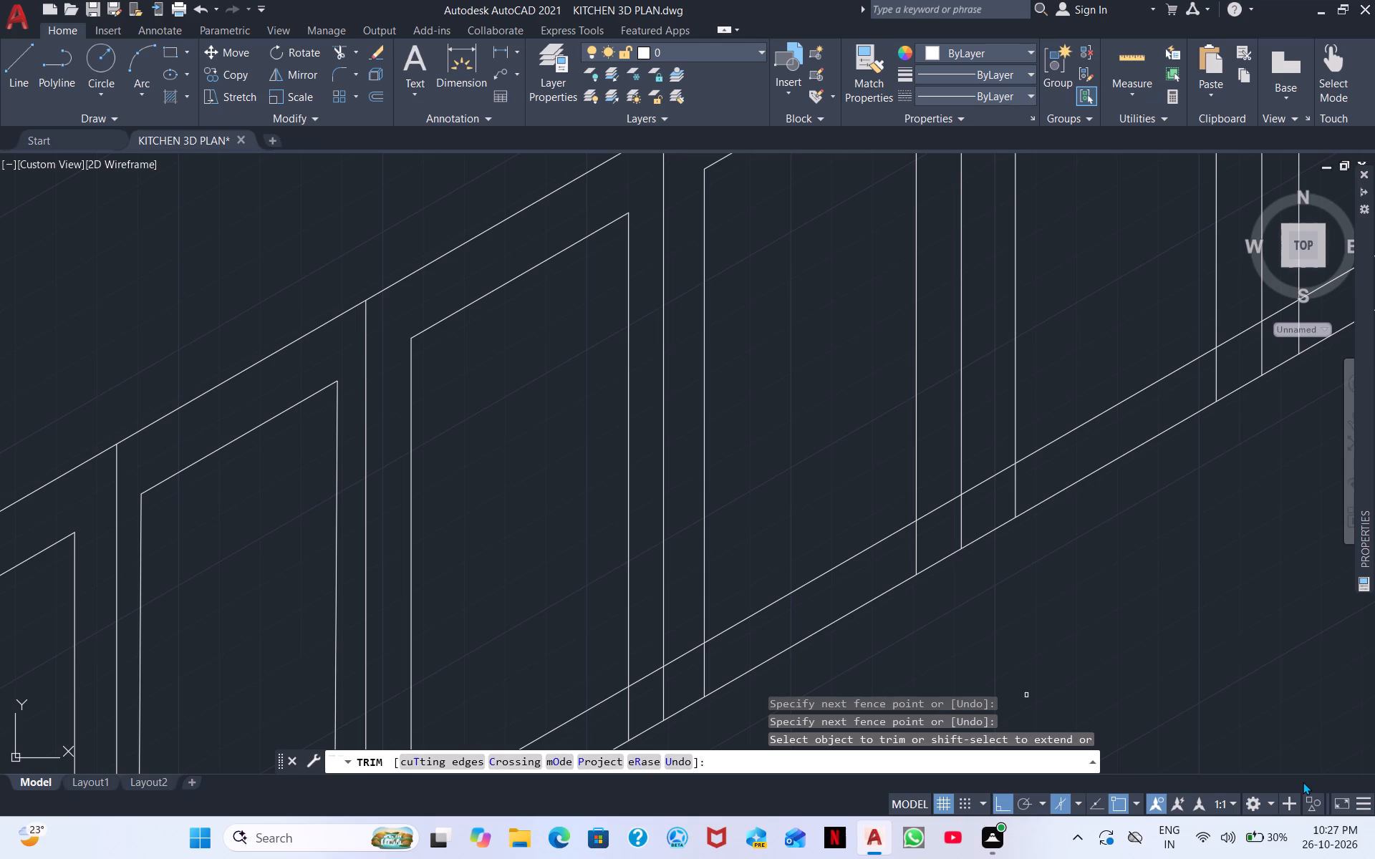
{"action": "scroll", "coordinate": [0, 837], "scroll_direction": "up", "scroll_amount": 1}
{"action": "middle_click_drag", "start_coordinate": [486, 443], "coordinate": [362, 387]}
{"action": "scroll", "coordinate": [488, 440], "scroll_direction": "down", "scroll_amount": 1}
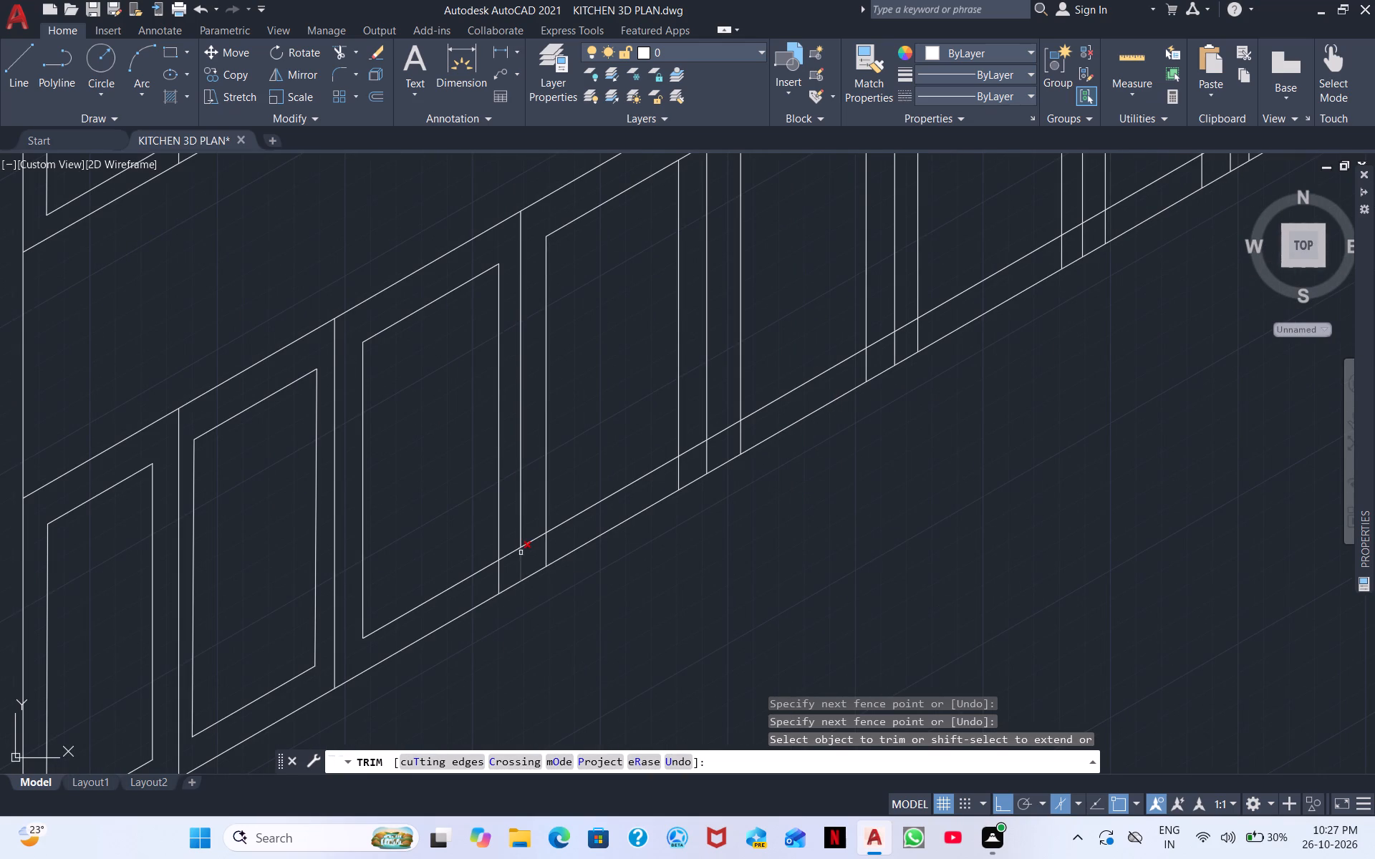
{"action": "left_click_drag", "start_coordinate": [511, 549], "coordinate": [516, 569]}
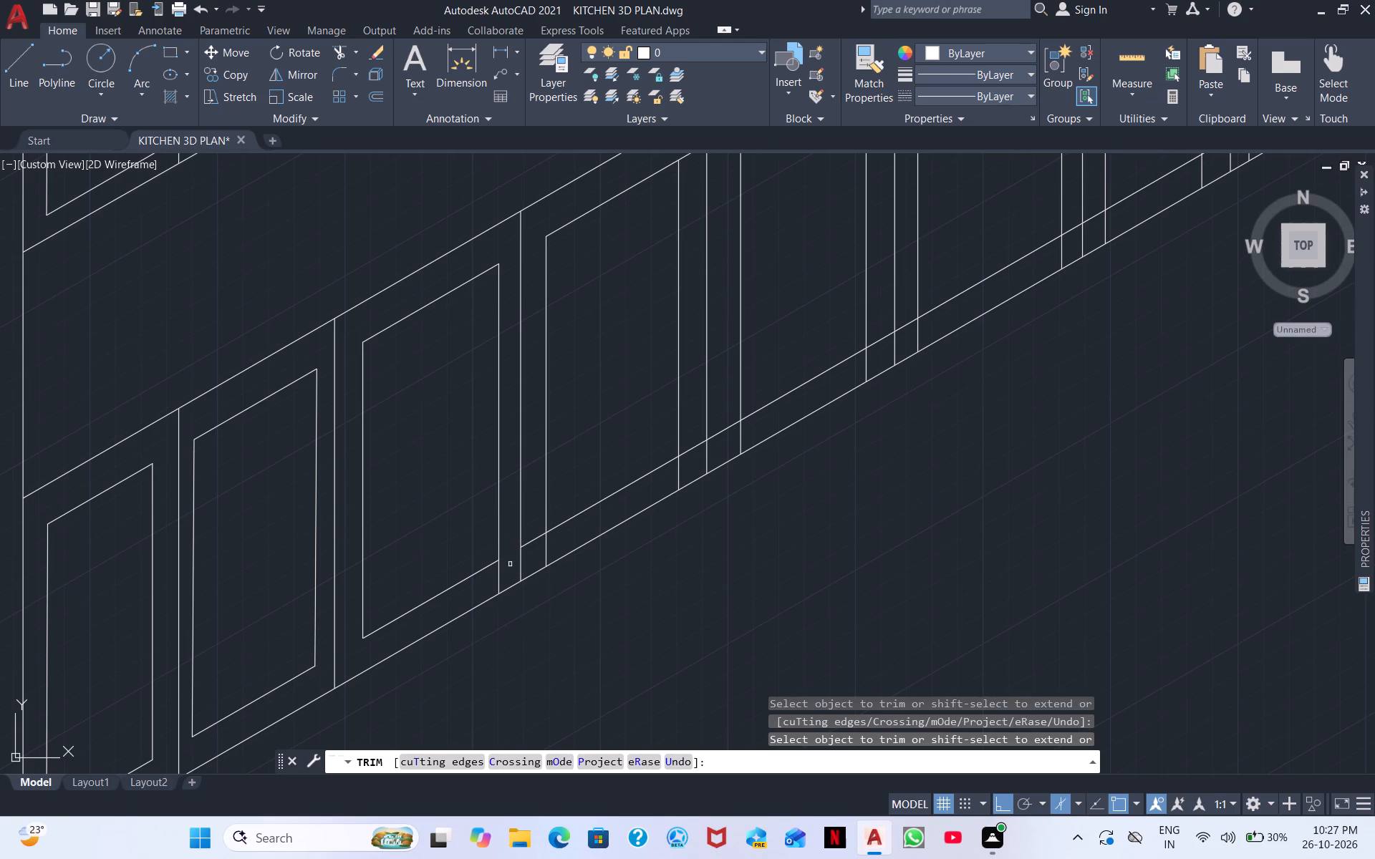
{"action": "left_click", "coordinate": [500, 573]}
Trim the remaining inset line pieces and panel-side ends around the fourth base door so its inset panel is a closed outline.
{"action": "left_click_drag", "start_coordinate": [535, 535], "coordinate": [542, 549]}
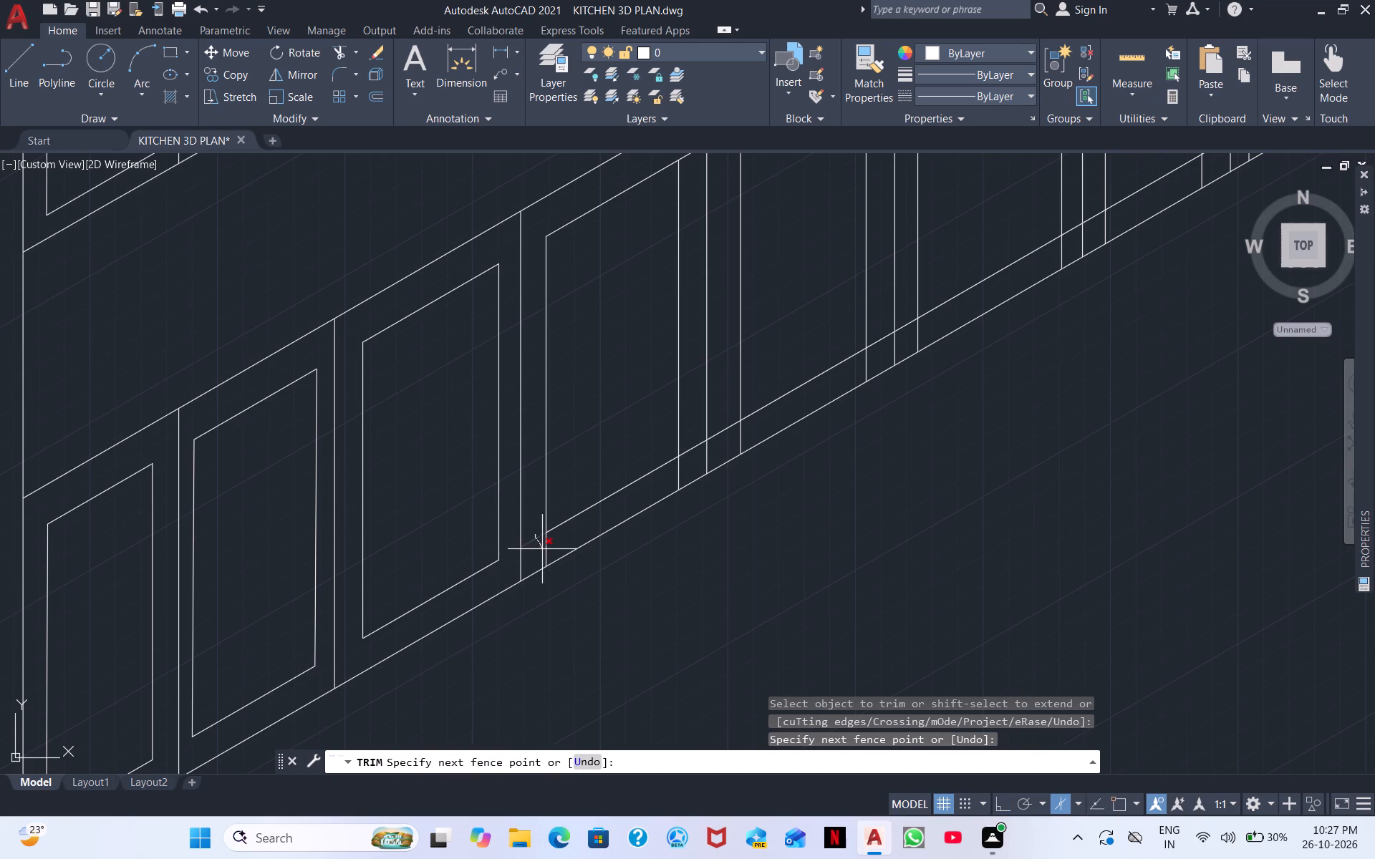
{"action": "left_click_drag", "start_coordinate": [542, 549], "coordinate": [555, 545]}
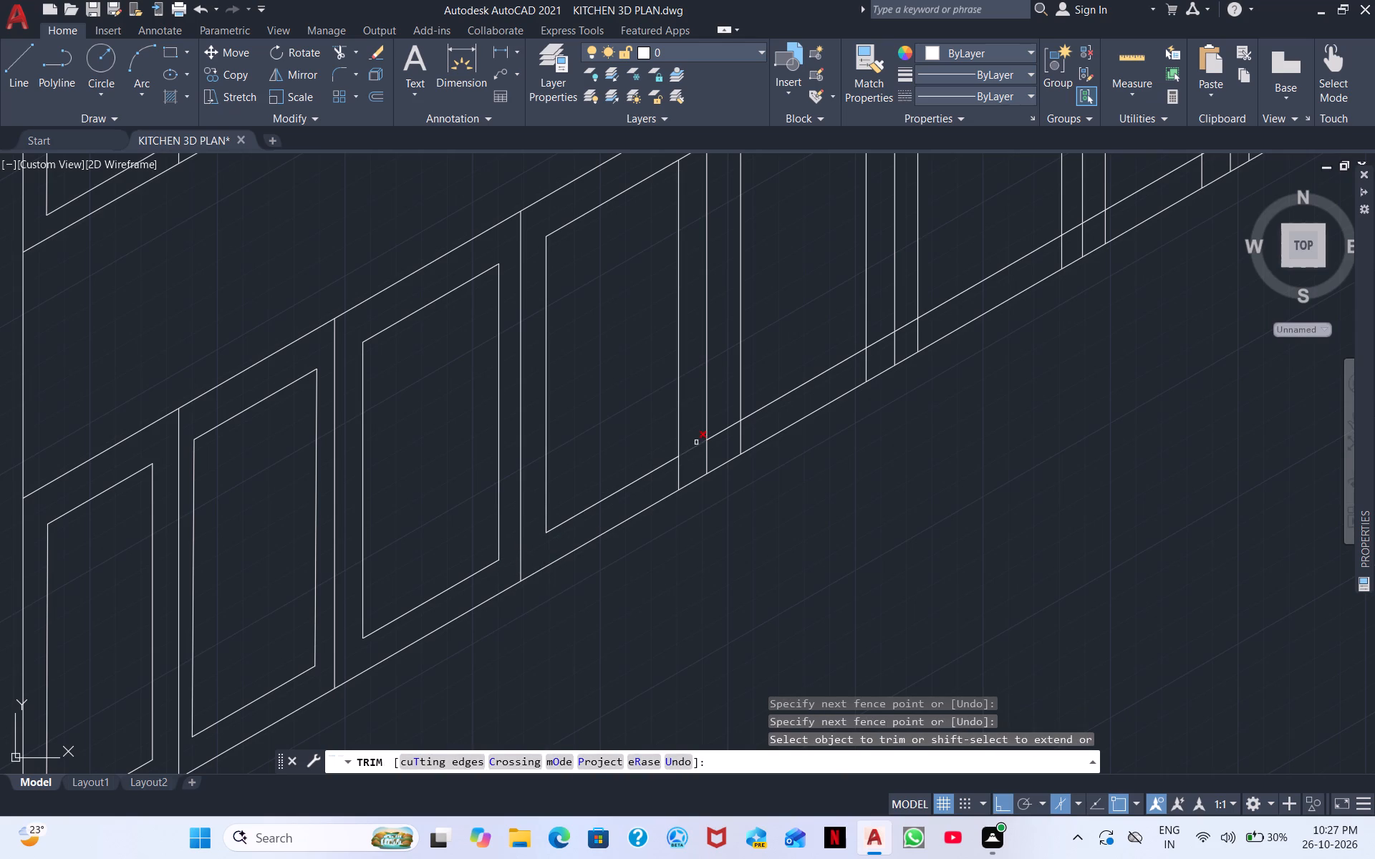
{"action": "left_click_drag", "start_coordinate": [695, 439], "coordinate": [680, 478]}
{"action": "left_click", "coordinate": [680, 480]}
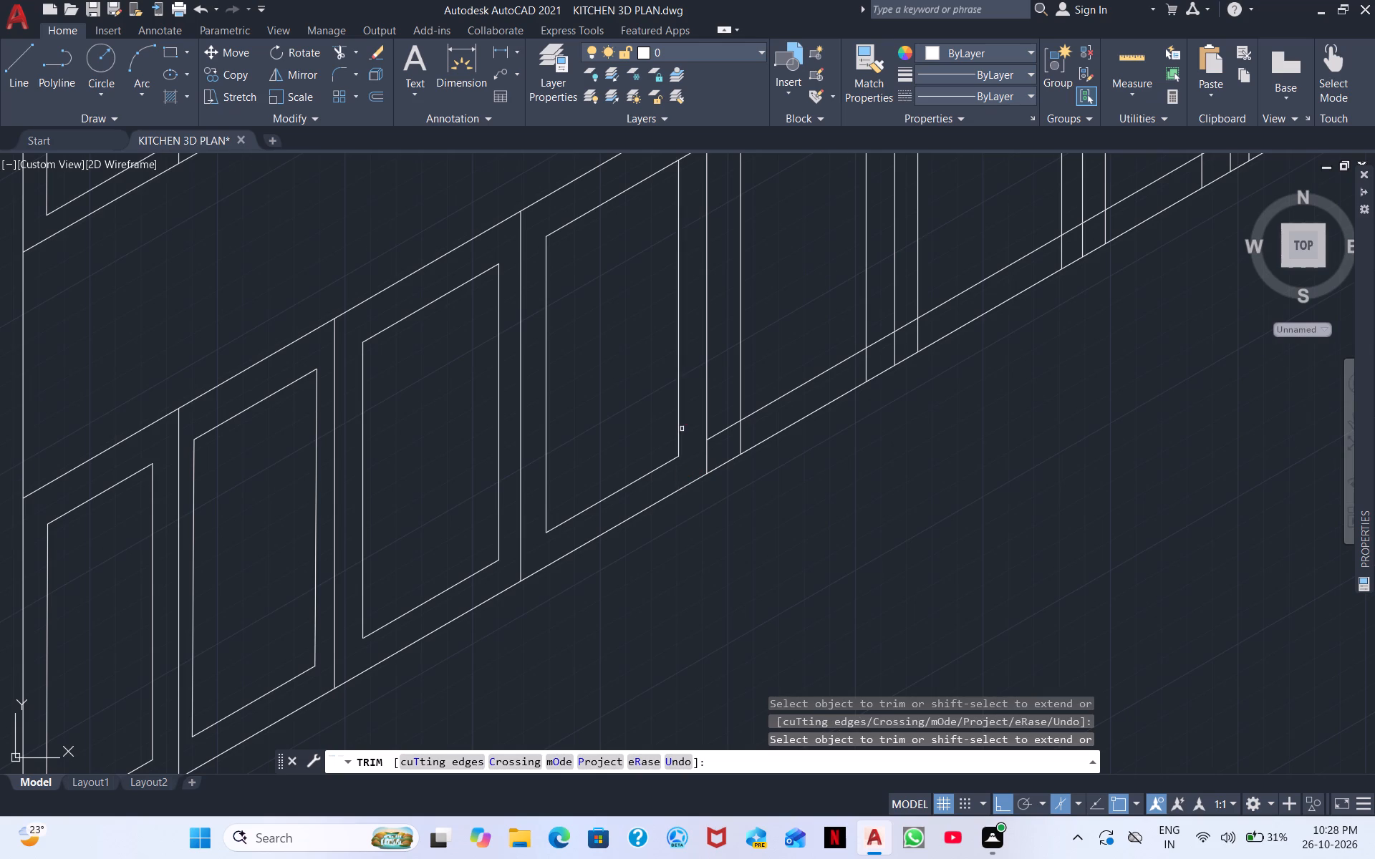
{"action": "middle_click_drag", "start_coordinate": [682, 430], "coordinate": [580, 606]}
{"action": "left_click_drag", "start_coordinate": [587, 326], "coordinate": [587, 338]}
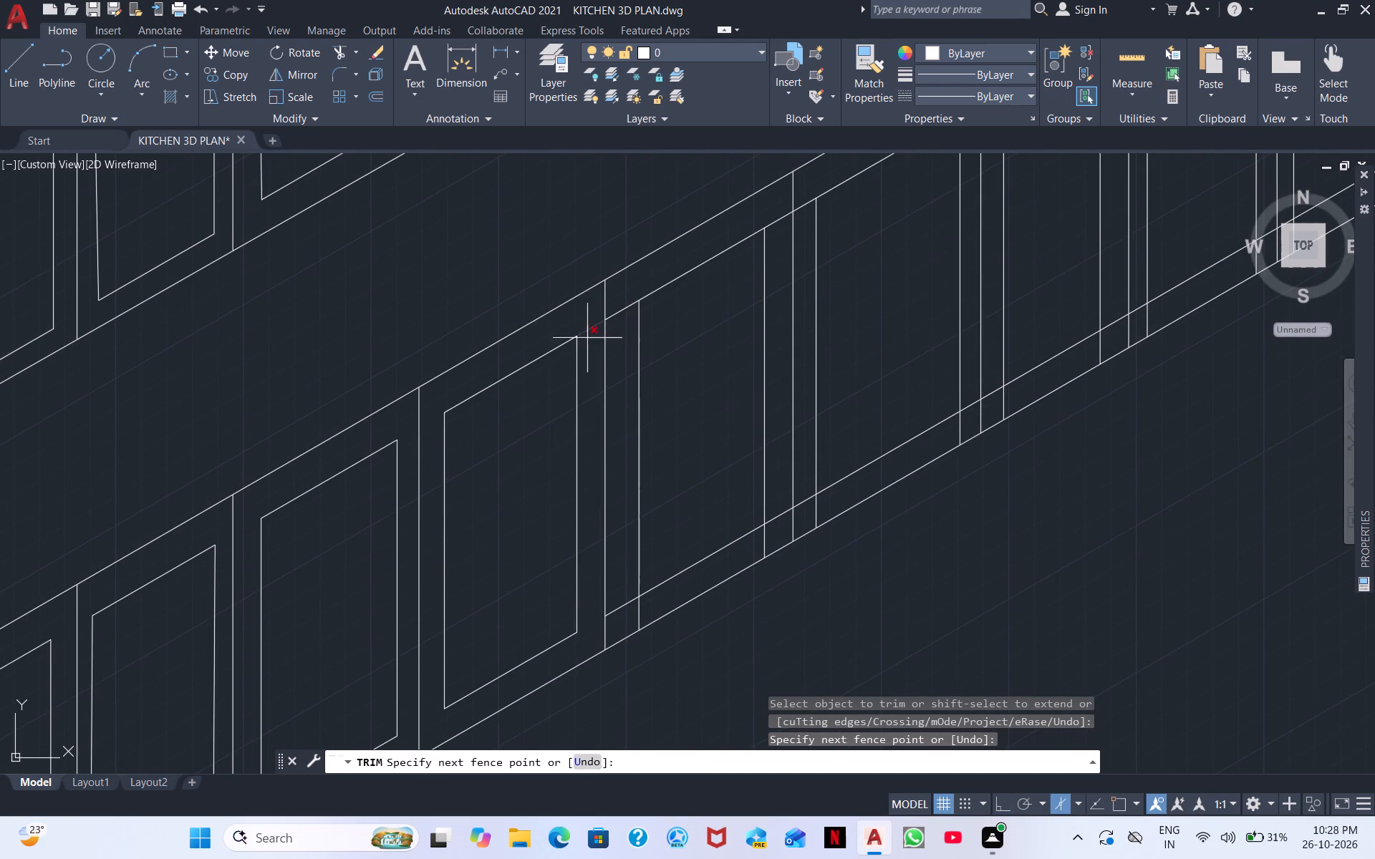
{"action": "left_click_drag", "start_coordinate": [587, 338], "coordinate": [587, 344]}
Trim the inset line pieces and panel-side ends on both sides of the fifth base door so its inset panel is closed.
{"action": "left_click", "coordinate": [617, 311]}
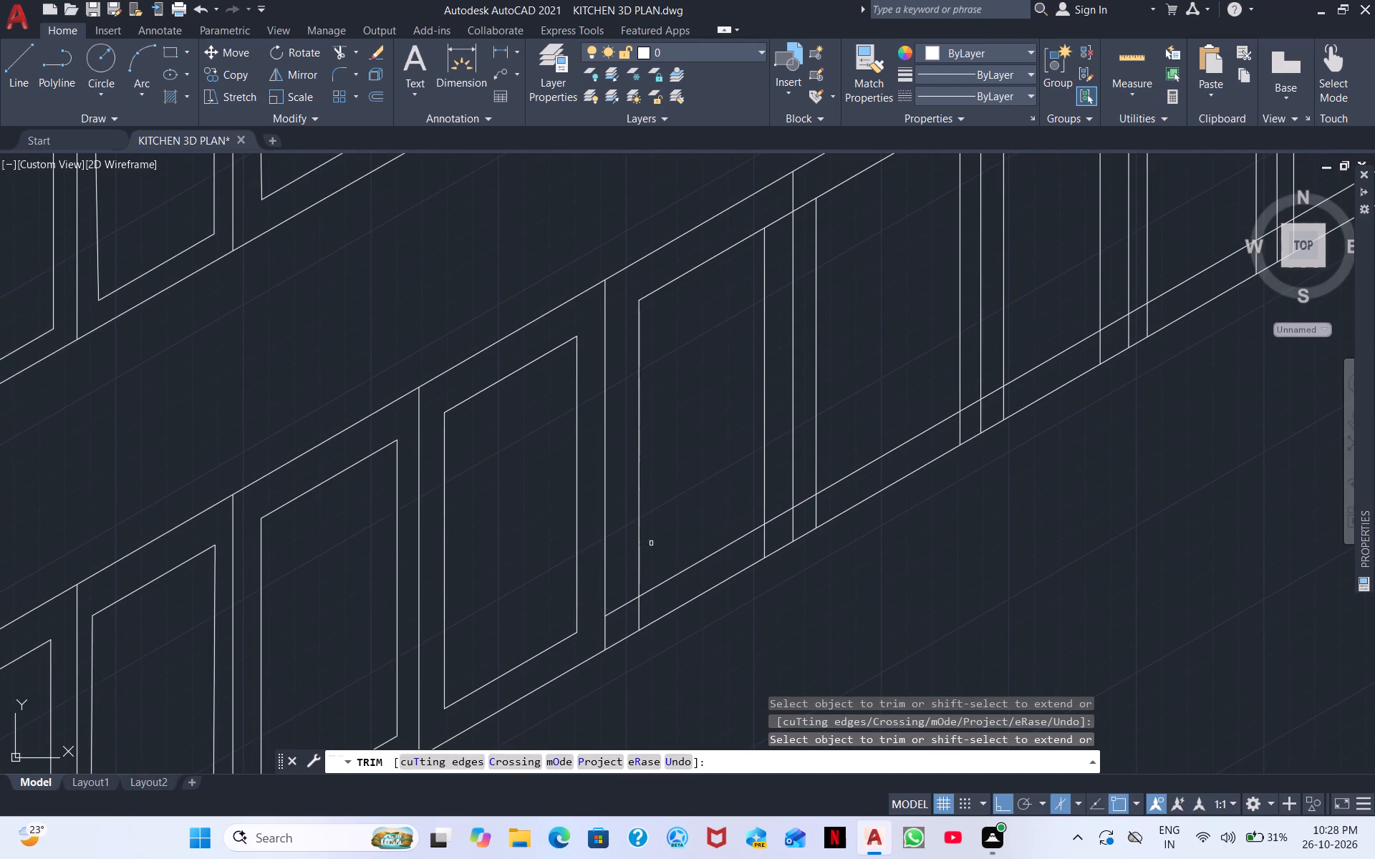
{"action": "left_click", "coordinate": [617, 606]}
{"action": "left_click", "coordinate": [638, 613]}
{"action": "left_click", "coordinate": [763, 546]}
{"action": "left_click_drag", "start_coordinate": [785, 514], "coordinate": [786, 526]}
{"action": "left_click", "coordinate": [781, 219]}
Trim the inset lines and panel-side ends around the sixth base door to close its inset panel, including the seventh door's upper near corner.
{"action": "left_click", "coordinate": [799, 208]}
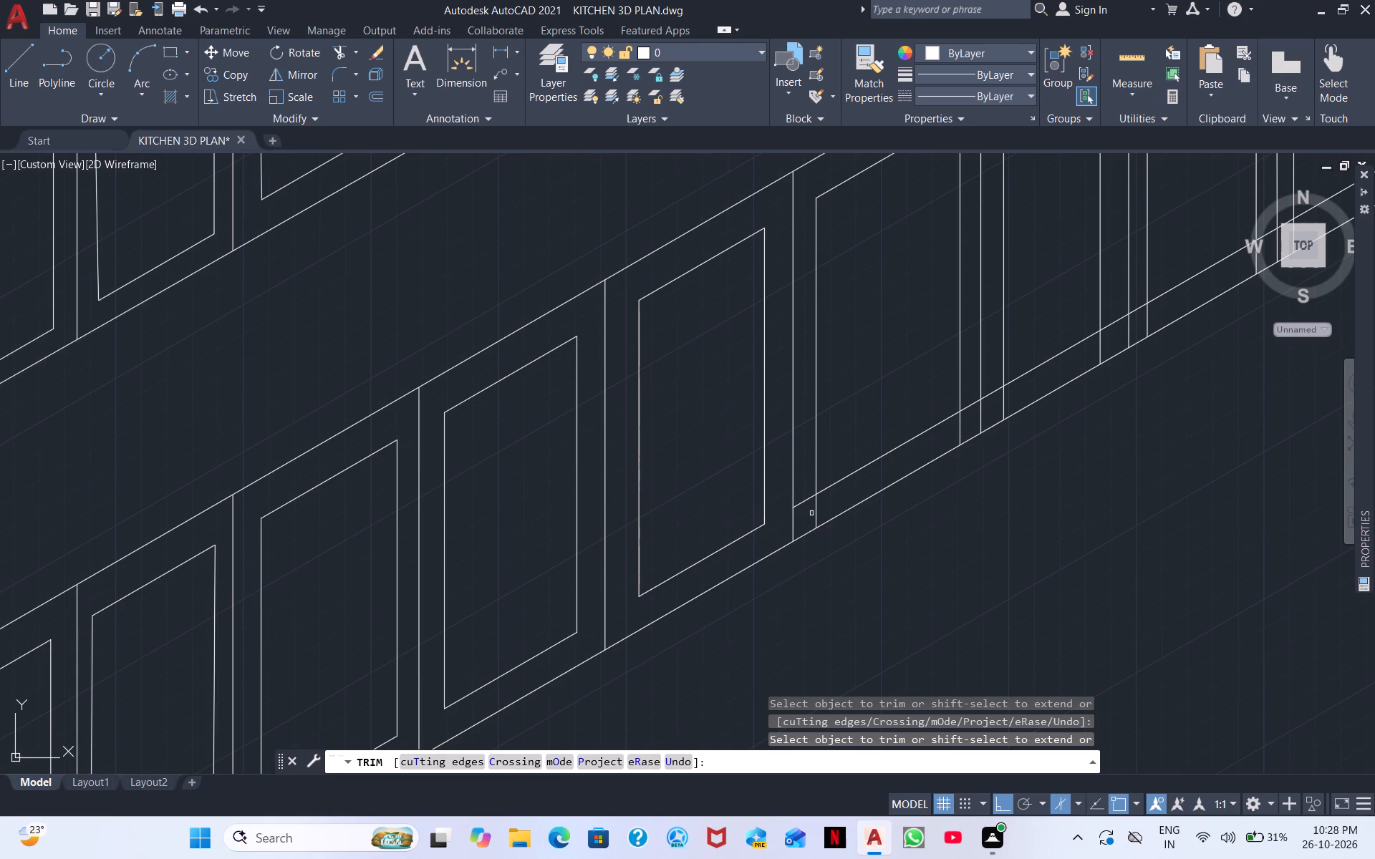
{"action": "left_click", "coordinate": [810, 499]}
{"action": "left_click", "coordinate": [820, 508]}
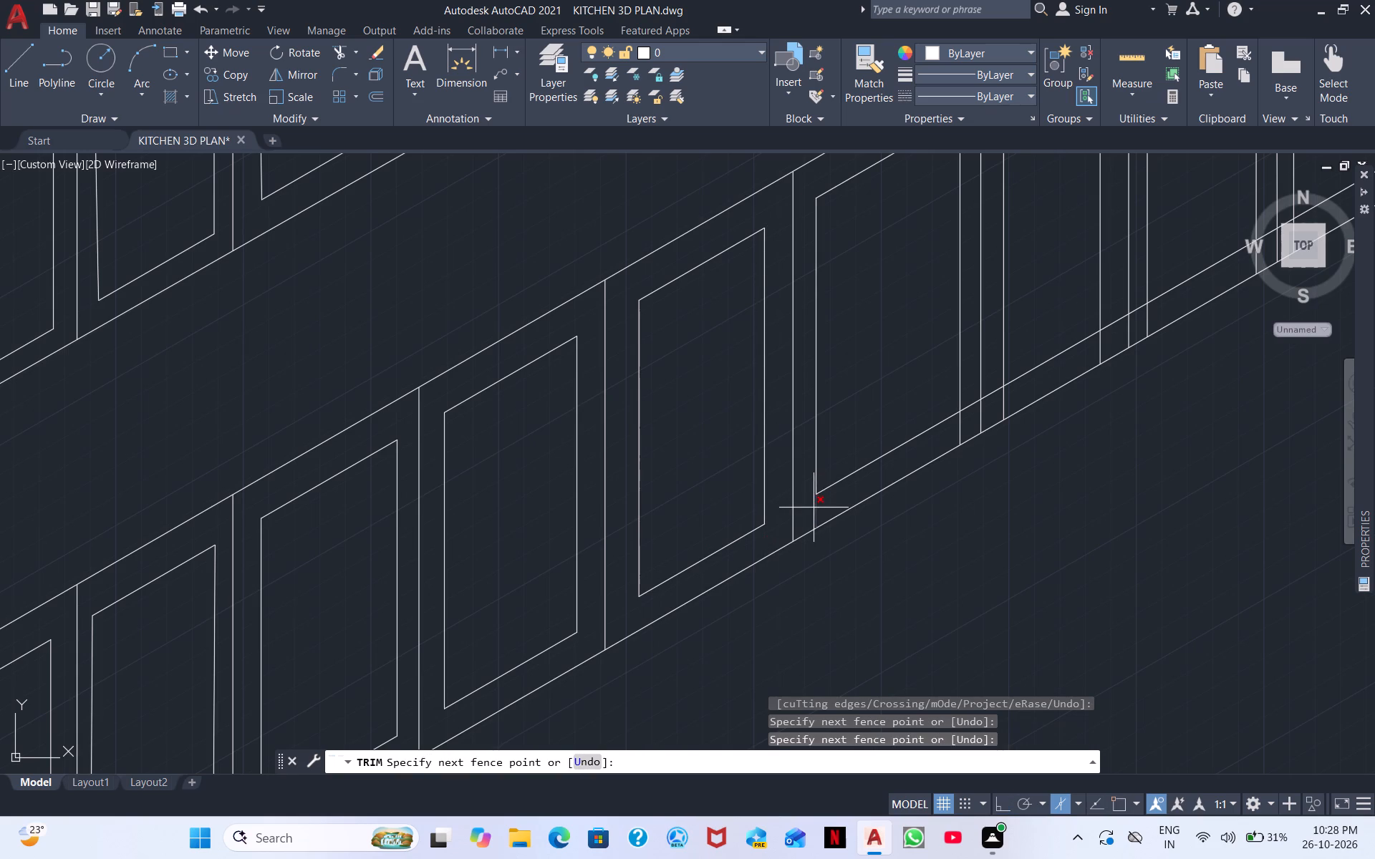
{"action": "left_click", "coordinate": [812, 509]}
{"action": "middle_click_drag", "start_coordinate": [927, 455], "coordinate": [650, 630]}
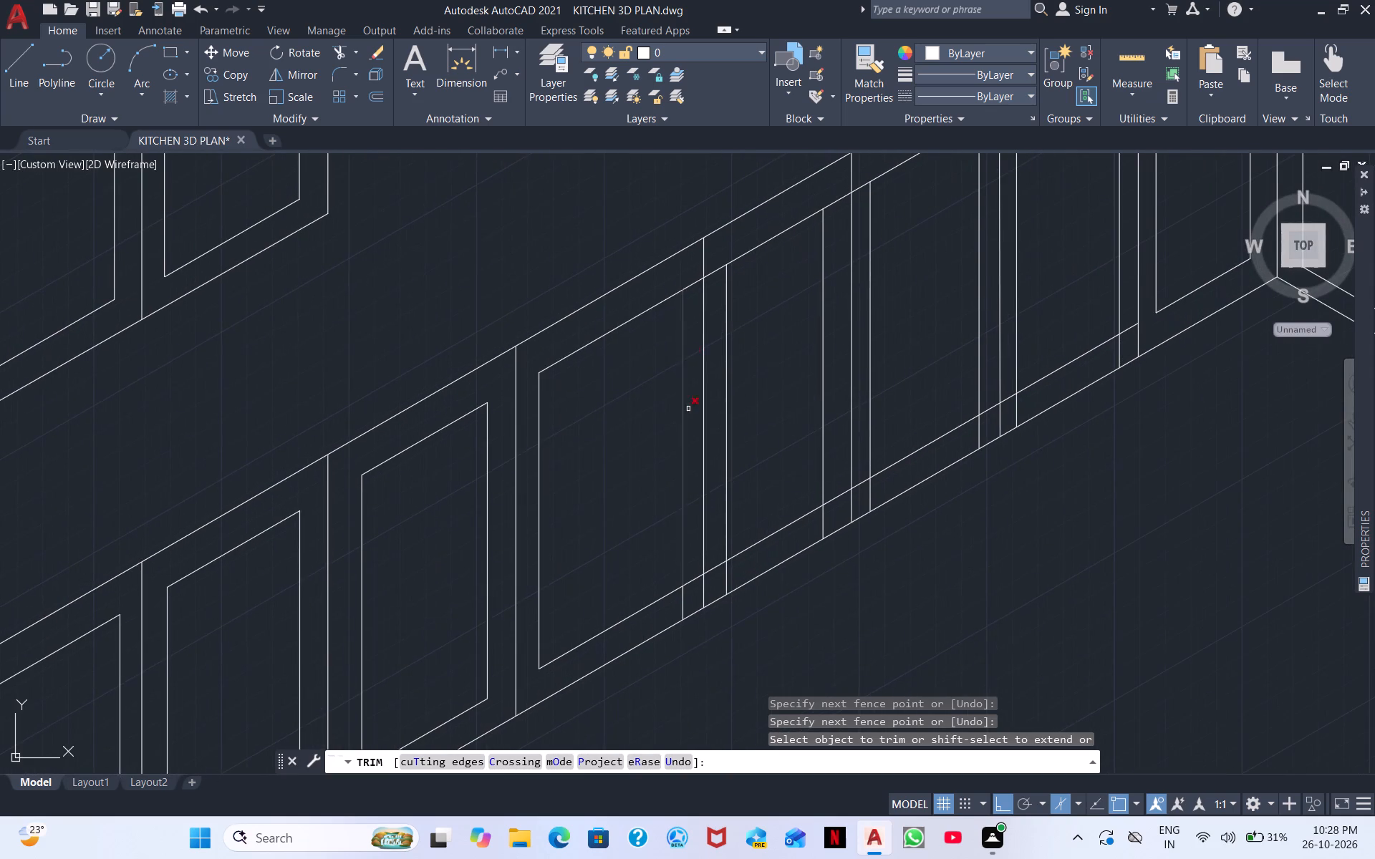
{"action": "left_click_drag", "start_coordinate": [694, 281], "coordinate": [697, 290]}
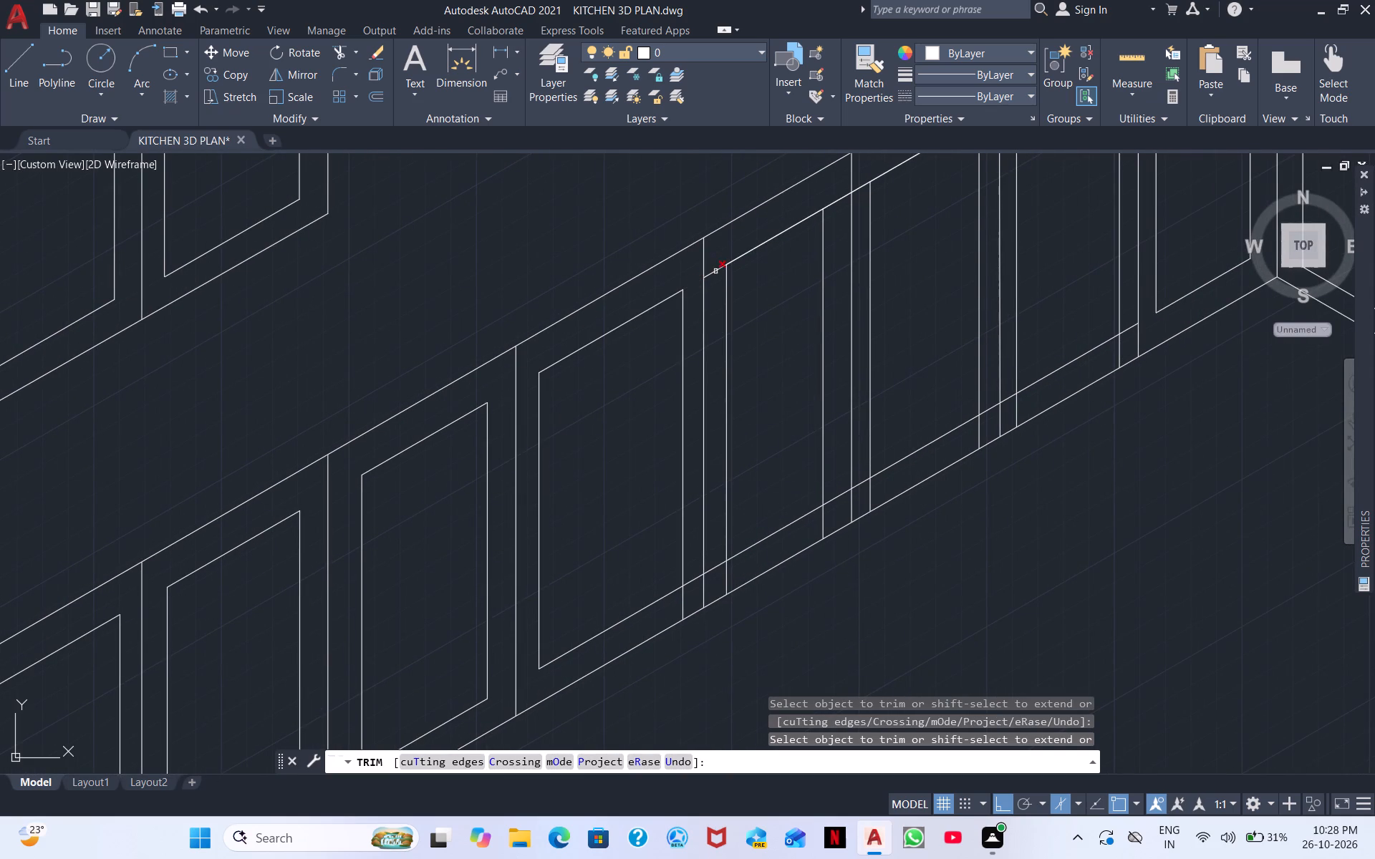
{"action": "left_click", "coordinate": [715, 270]}
{"action": "left_click", "coordinate": [689, 584]}
{"action": "left_click", "coordinate": [682, 604]}
Trim the remaining inset line pieces and panel-side ends around the seventh base door so its inset panel is a closed outline.
{"action": "left_click", "coordinate": [720, 563]}
{"action": "left_click", "coordinate": [728, 573]}
{"action": "left_click", "coordinate": [825, 527]}
{"action": "left_click", "coordinate": [840, 499]}
{"action": "left_click", "coordinate": [831, 205]}
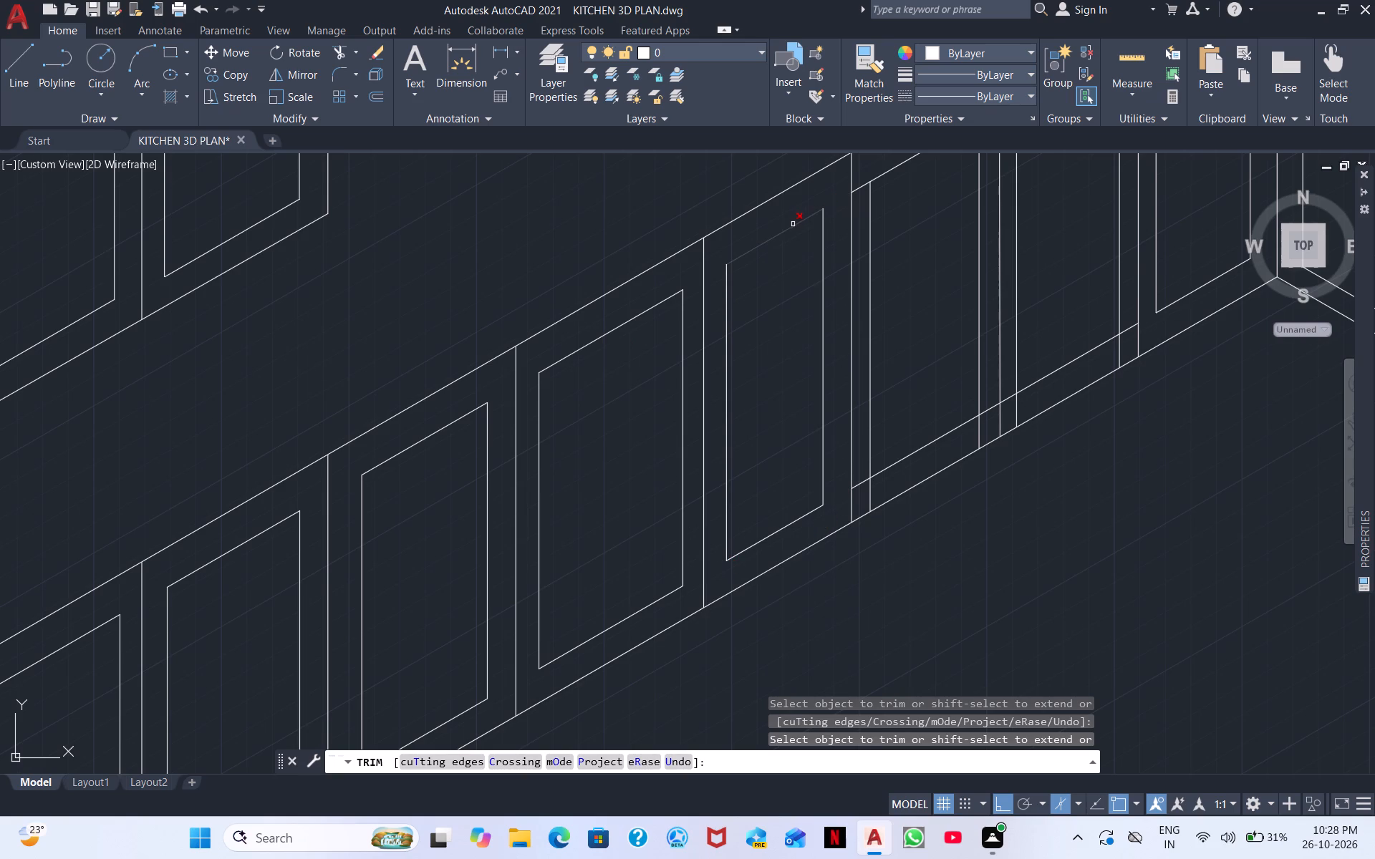
Trim the inset line pieces and panel-side ends at the corners of the eighth base door so its inset panel is a closed outline.
{"action": "middle_click_drag", "start_coordinate": [862, 201], "coordinate": [823, 404]}
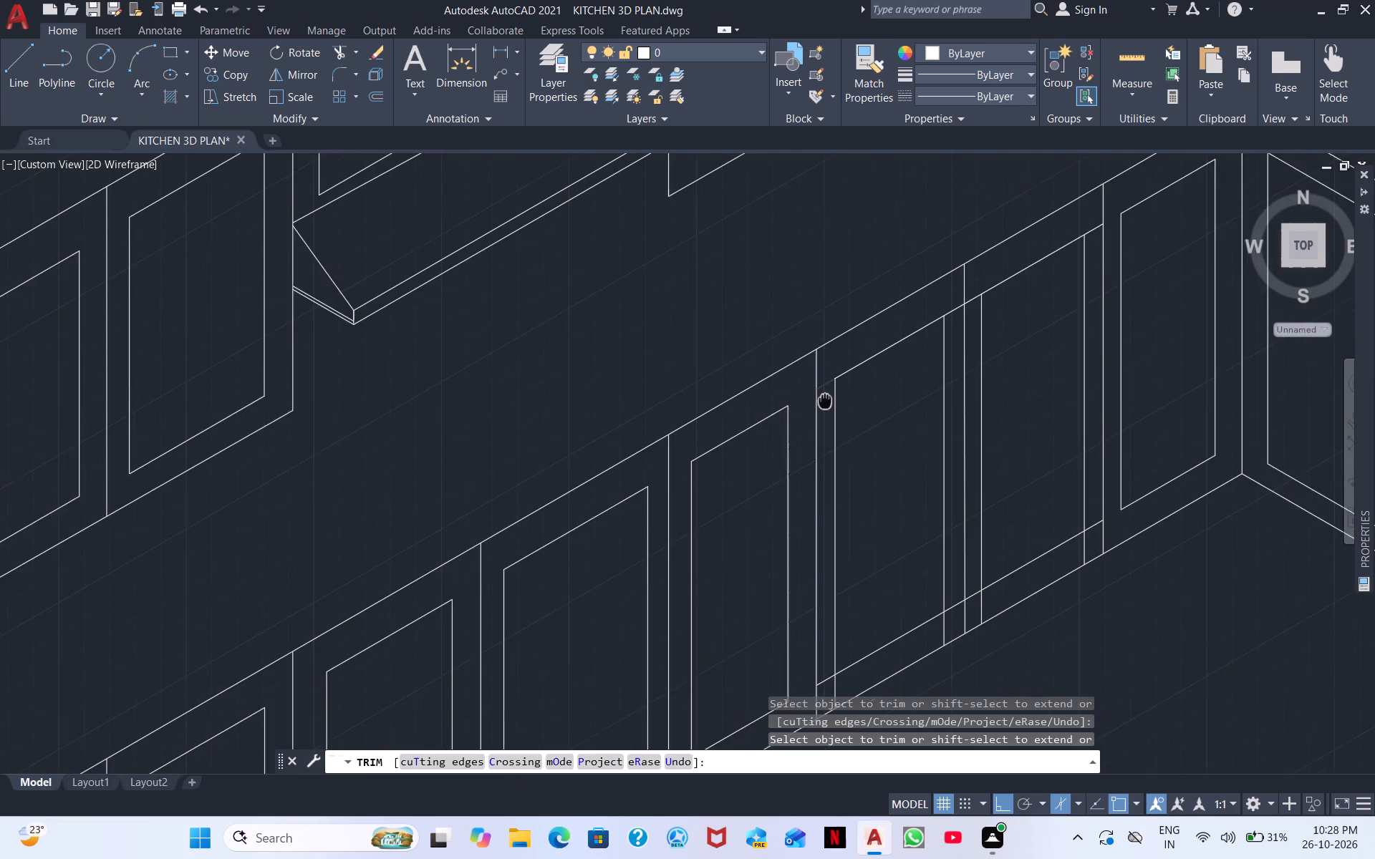
{"action": "middle_click_drag", "start_coordinate": [823, 404], "coordinate": [781, 435]}
{"action": "left_click", "coordinate": [782, 424]}
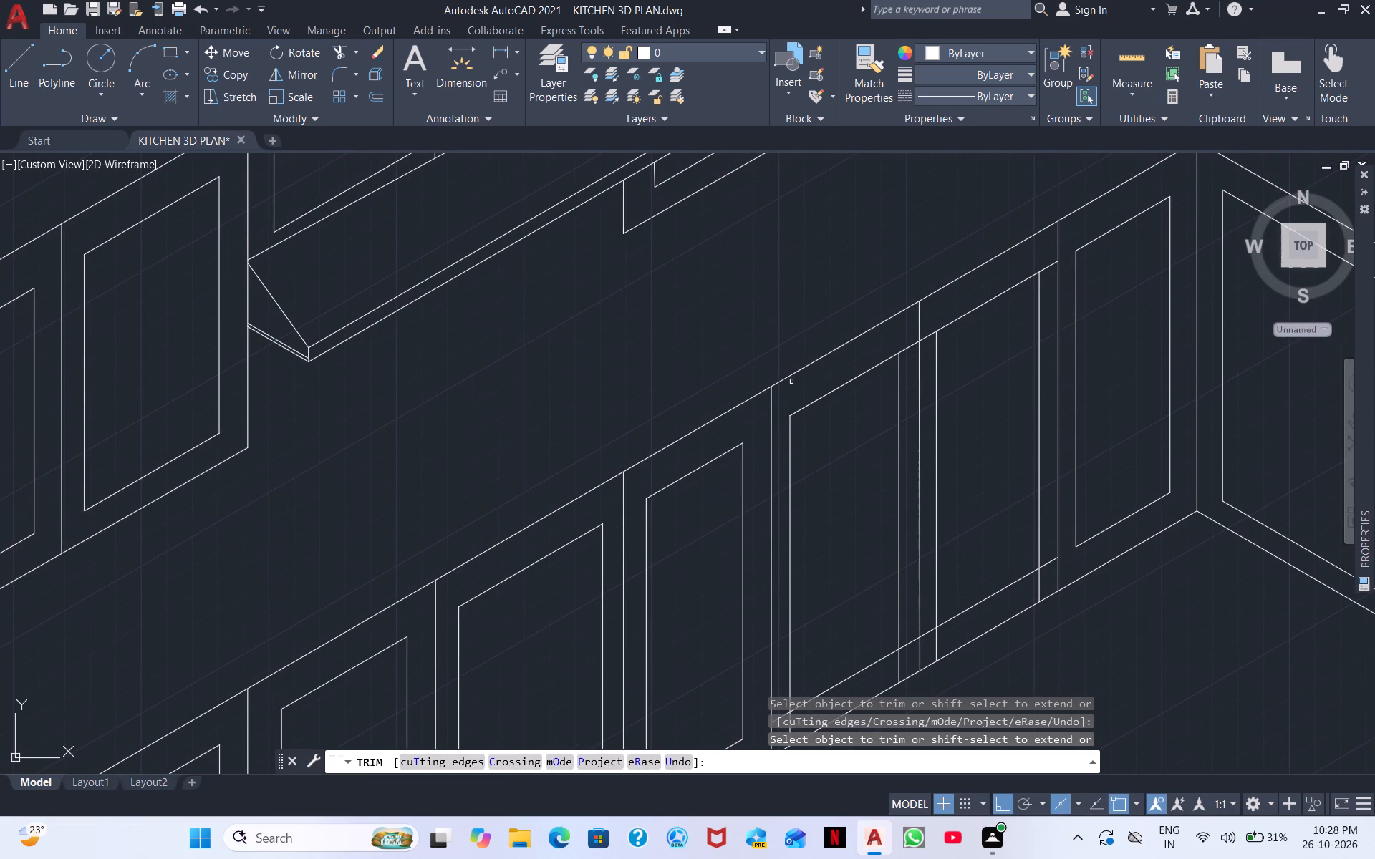
{"action": "left_click", "coordinate": [909, 346]}
{"action": "middle_click_drag", "start_coordinate": [876, 564], "coordinate": [724, 313]}
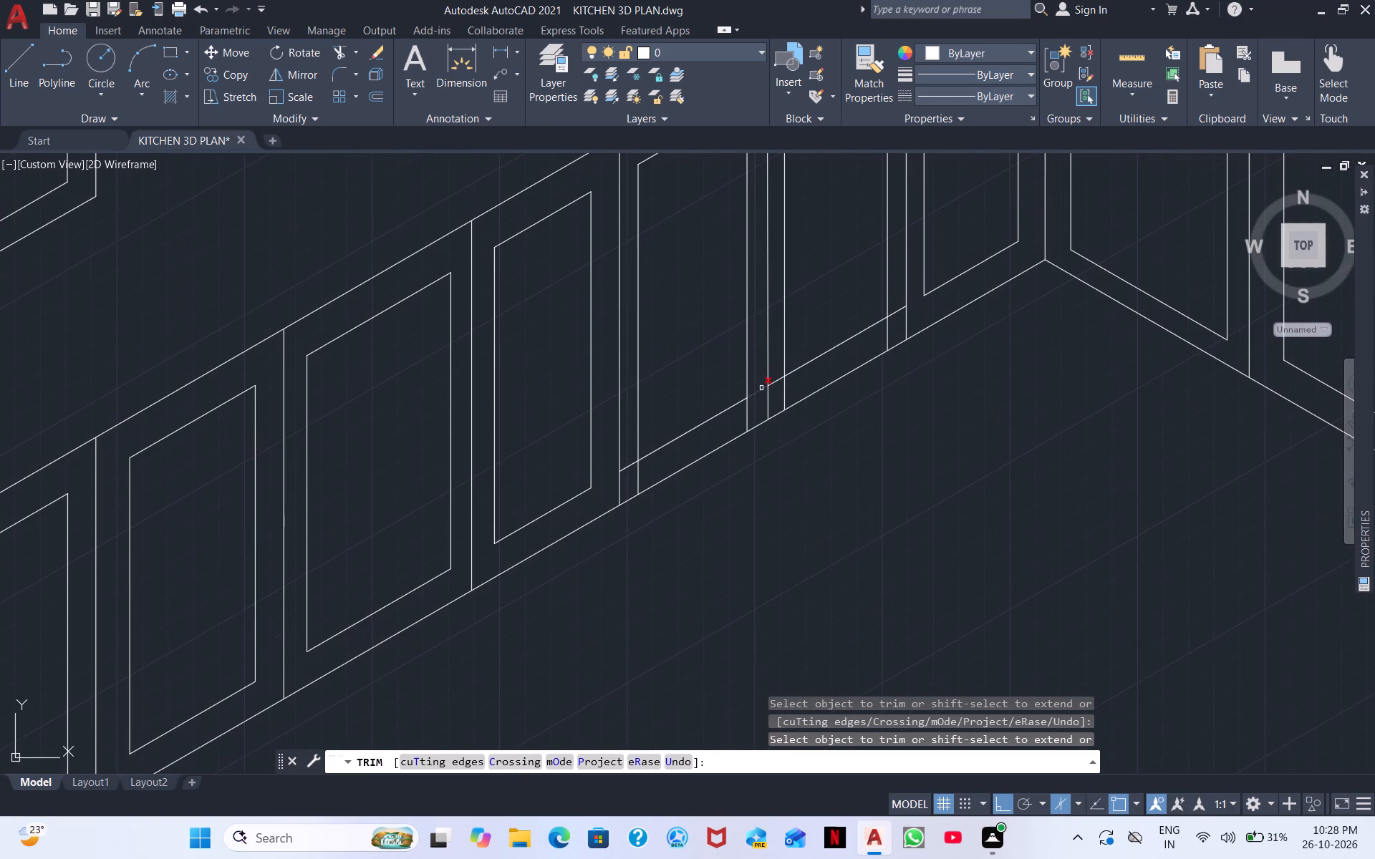
{"action": "left_click", "coordinate": [762, 387]}
{"action": "left_click_drag", "start_coordinate": [751, 412], "coordinate": [718, 431]}
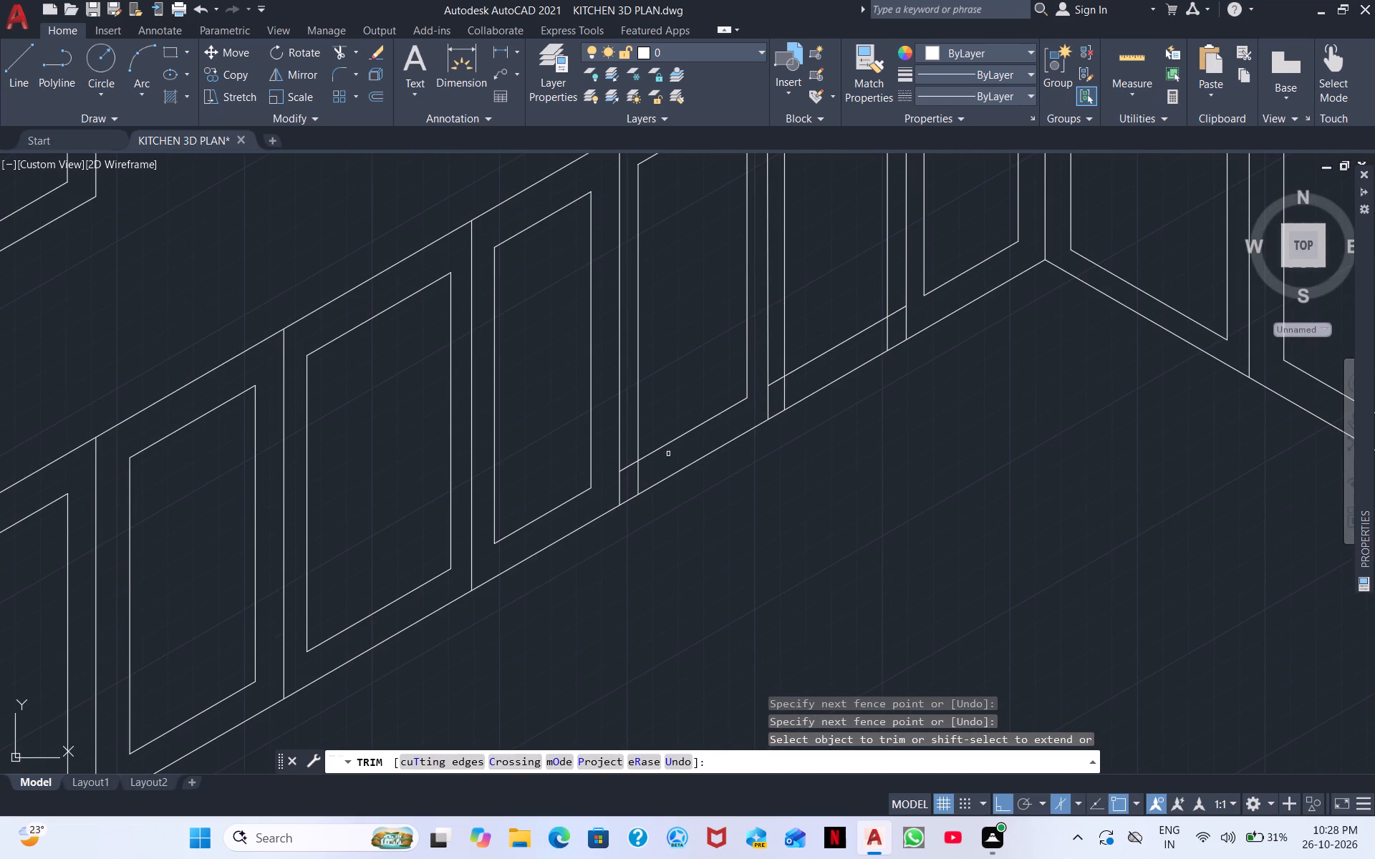
{"action": "left_click", "coordinate": [640, 473]}
{"action": "left_click", "coordinate": [631, 463]}
Trim the inset line pieces and panel-side ends around the ninth base door to close its inset panel, and end the Trim command.
{"action": "middle_click_drag", "start_coordinate": [677, 382], "coordinate": [562, 447]}
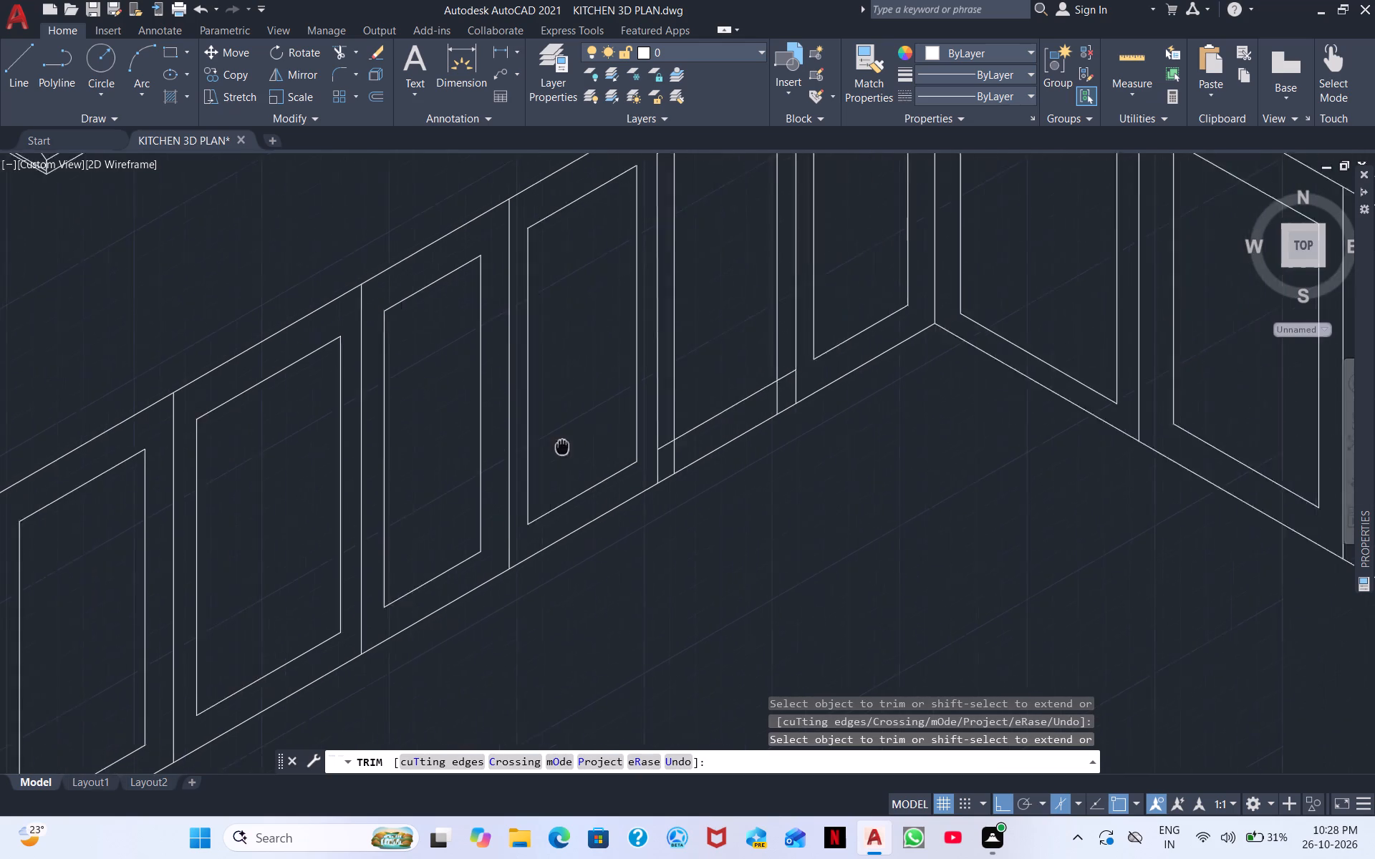
{"action": "middle_click_drag", "start_coordinate": [562, 447], "coordinate": [431, 474]}
{"action": "left_click", "coordinate": [532, 471]}
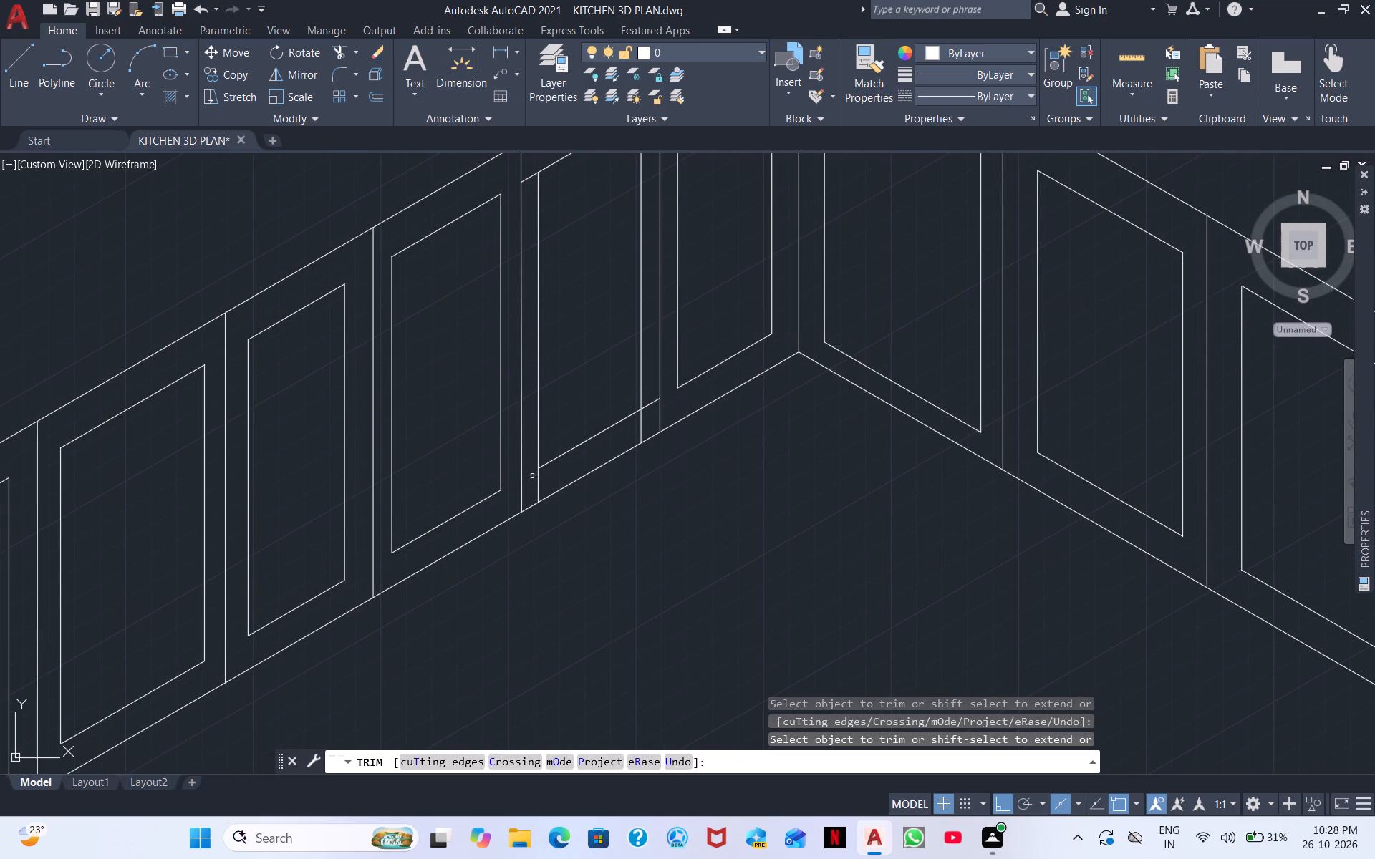
{"action": "left_click", "coordinate": [536, 479]}
{"action": "left_click", "coordinate": [640, 424]}
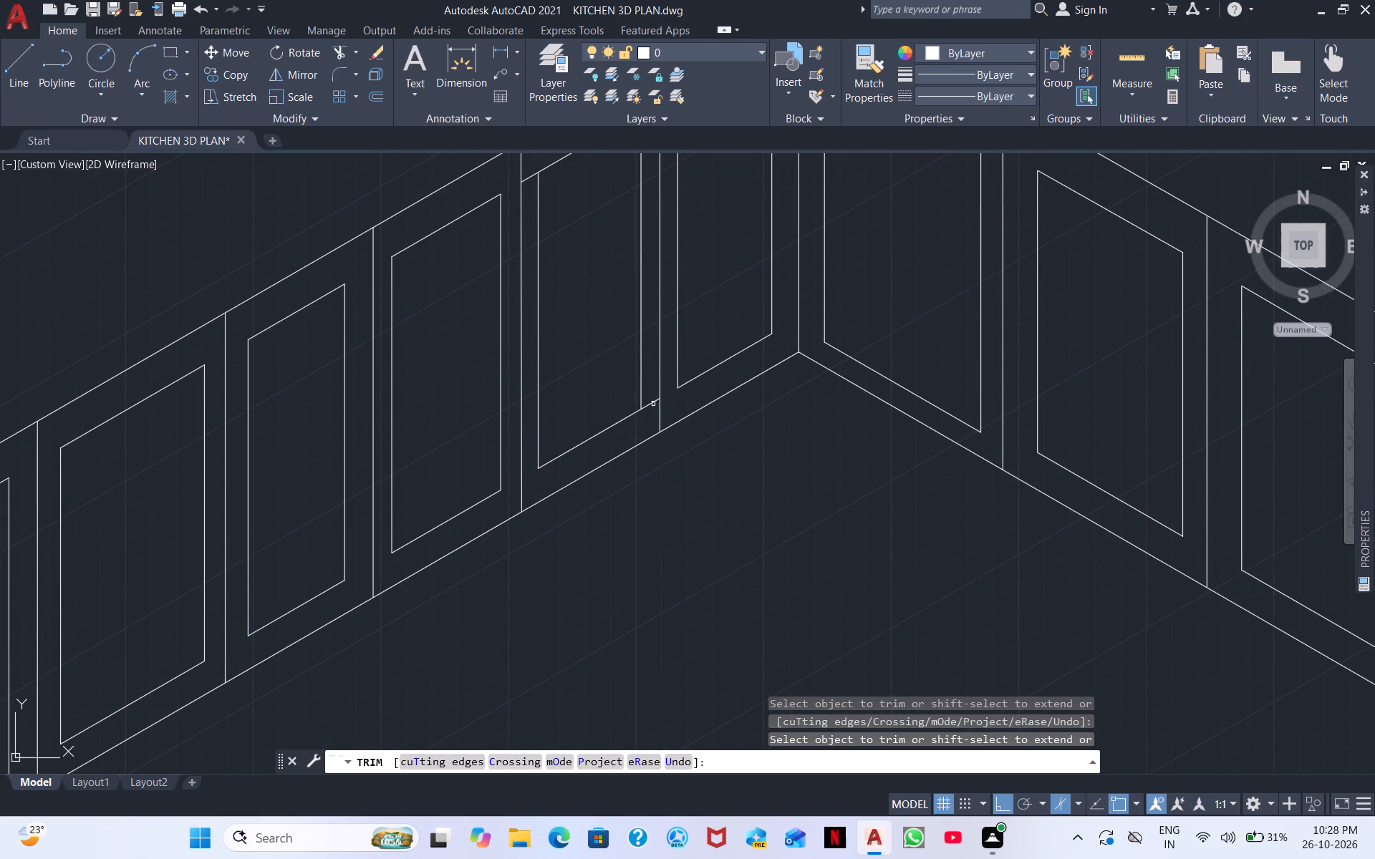
{"action": "left_click", "coordinate": [654, 402]}
{"action": "middle_click_drag", "start_coordinate": [587, 317], "coordinate": [590, 635]}
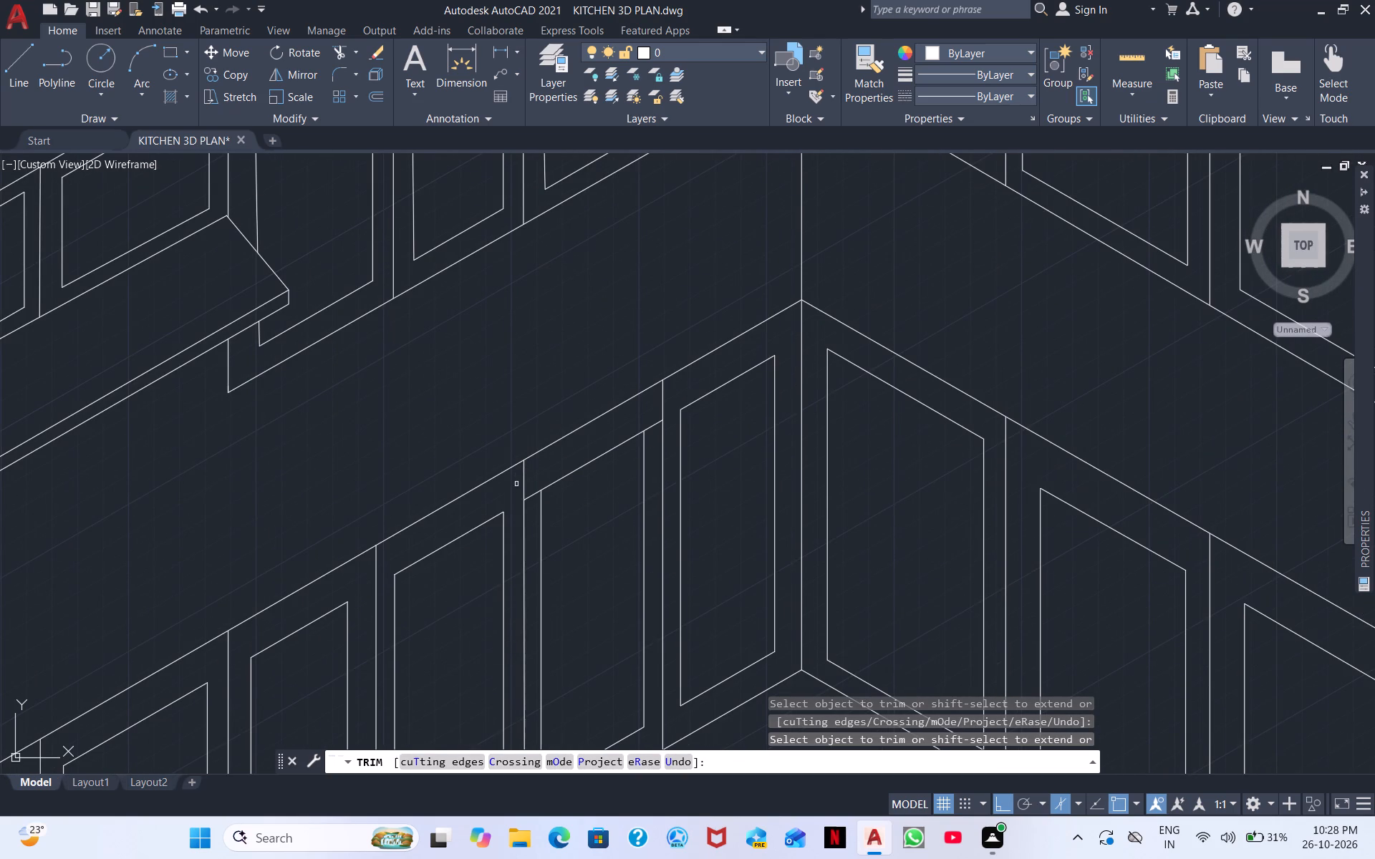
{"action": "left_click", "coordinate": [533, 496]}
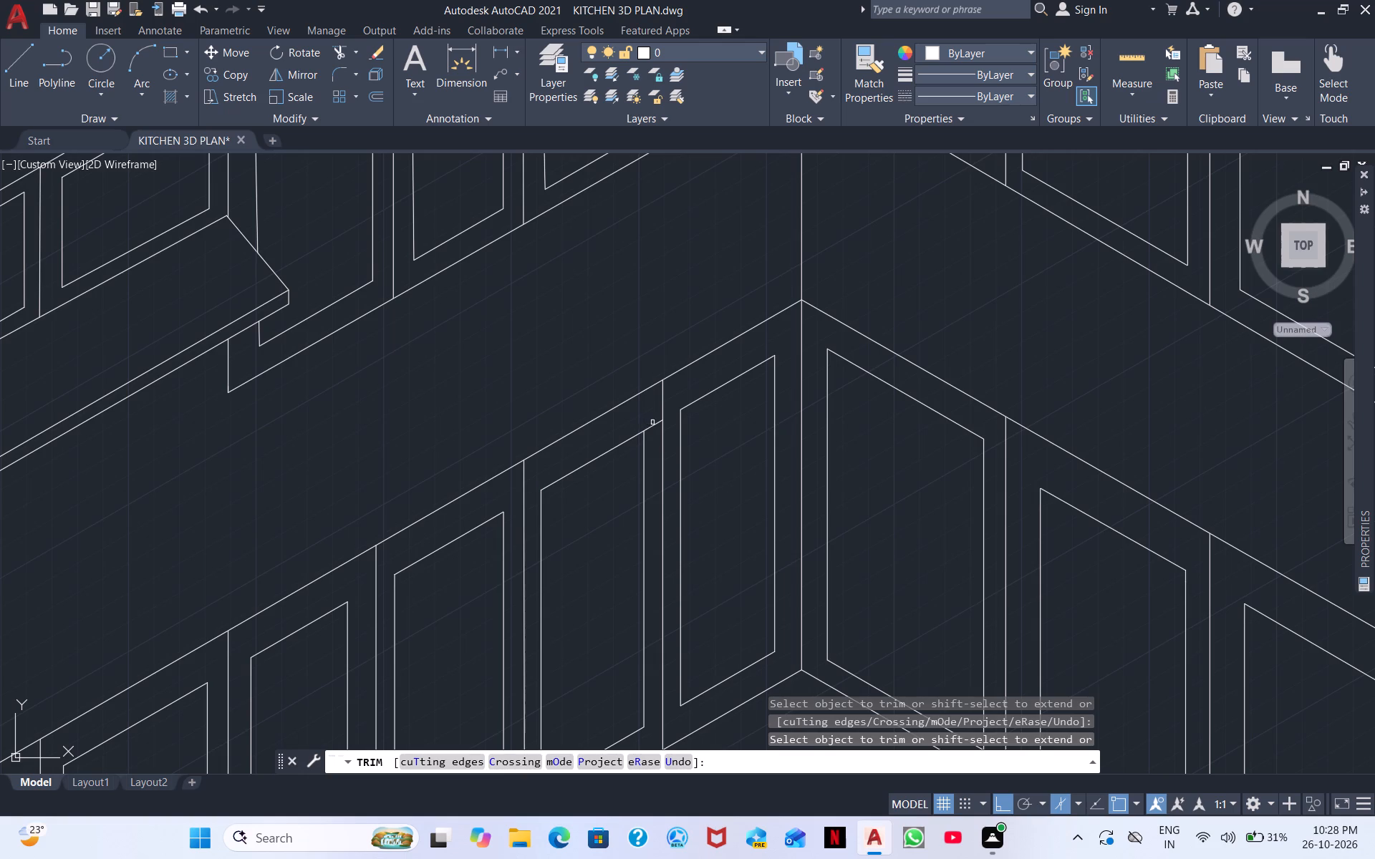
{"action": "left_click", "coordinate": [654, 426]}
{"action": "scroll", "coordinate": [733, 432], "scroll_direction": "down", "scroll_amount": 2}
{"action": "scroll", "coordinate": [742, 557], "scroll_direction": "down", "scroll_amount": 1}
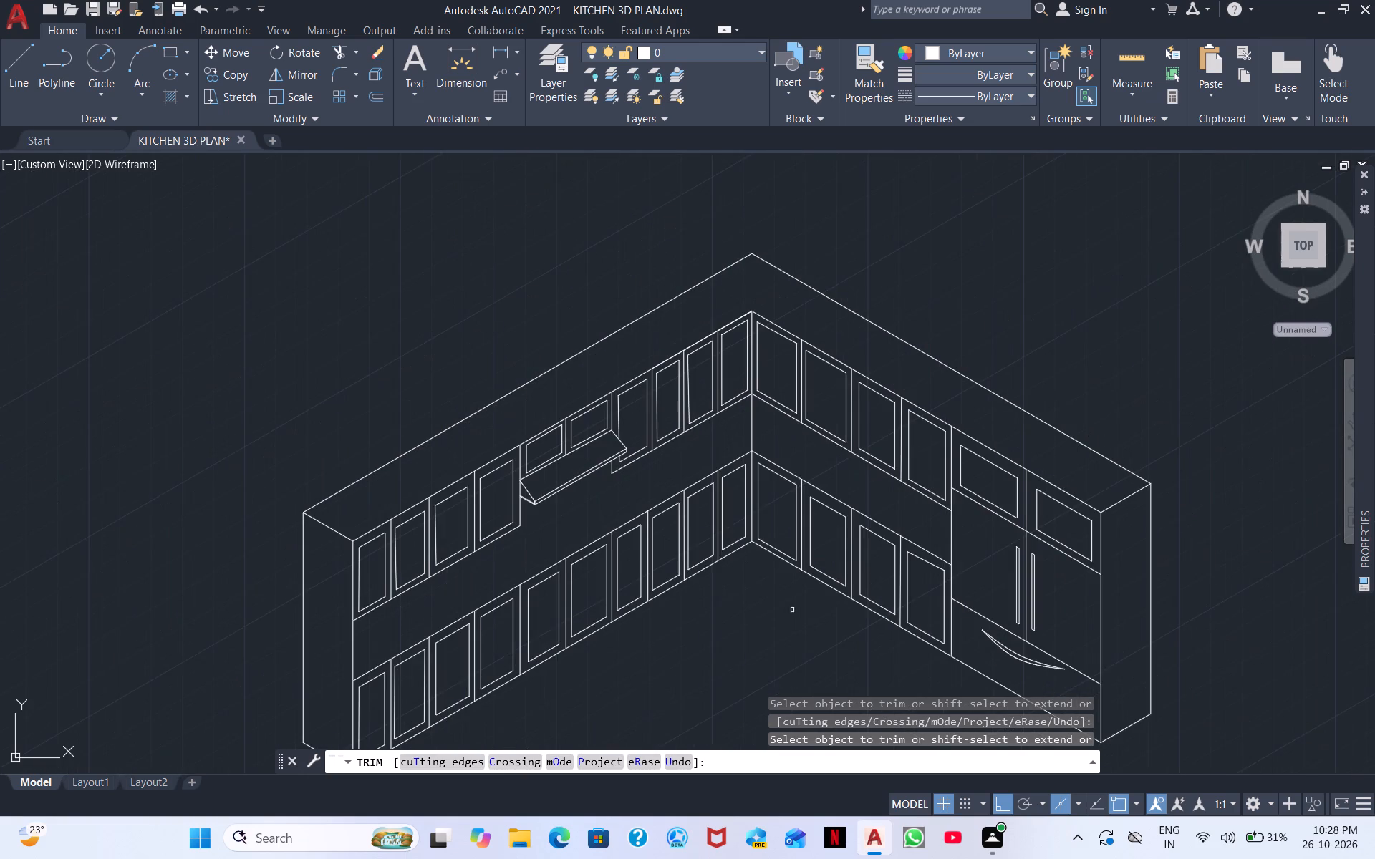
{"action": "middle_click_drag", "start_coordinate": [792, 610], "coordinate": [677, 399]}
{"action": "scroll", "coordinate": [635, 491], "scroll_direction": "down", "scroll_amount": 1}
{"action": "middle_click_drag", "start_coordinate": [619, 500], "coordinate": [721, 472]}
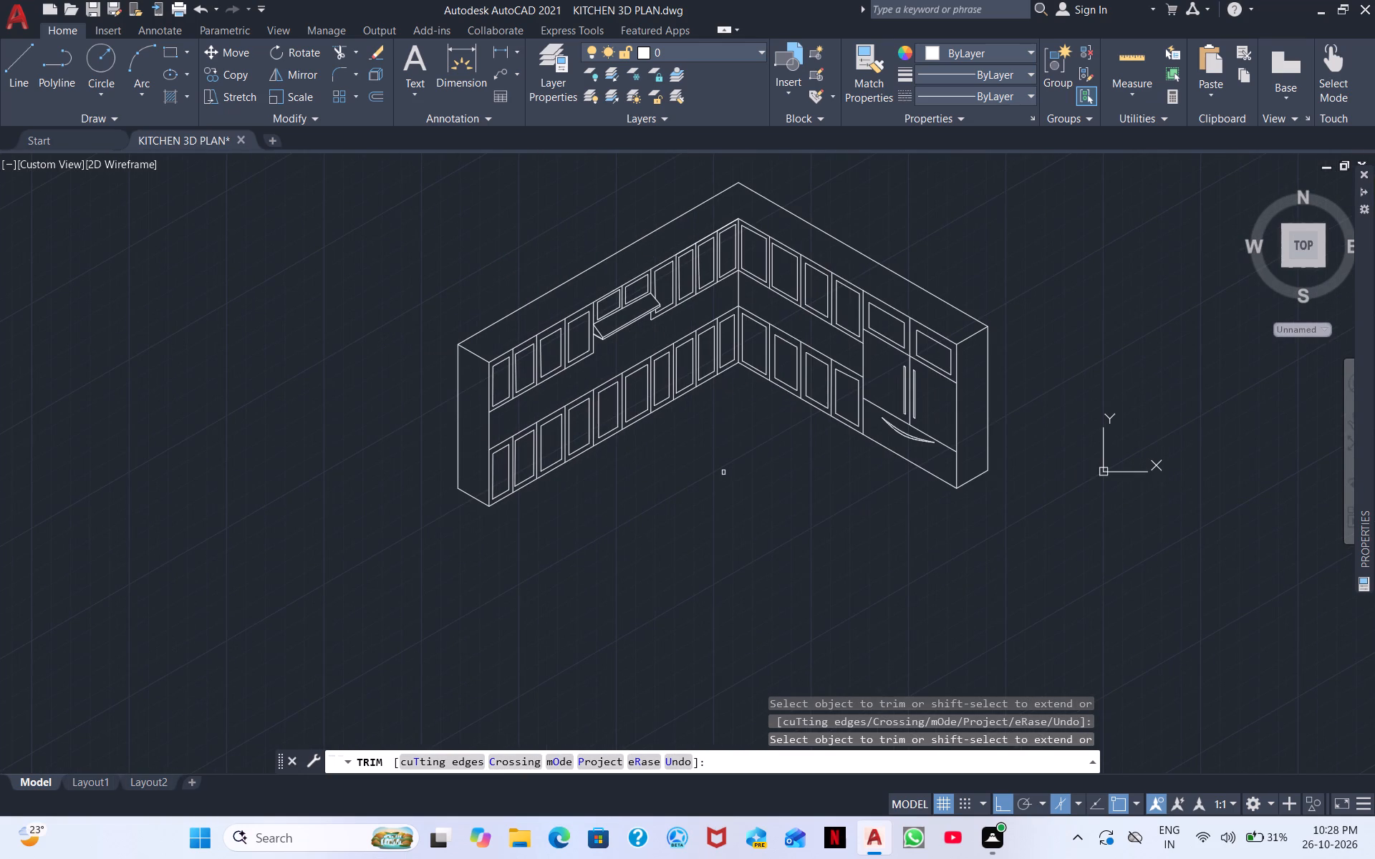
{"action": "key", "text": "Escape"}
{"action": "middle_click_drag", "start_coordinate": [583, 532], "coordinate": [710, 504]}
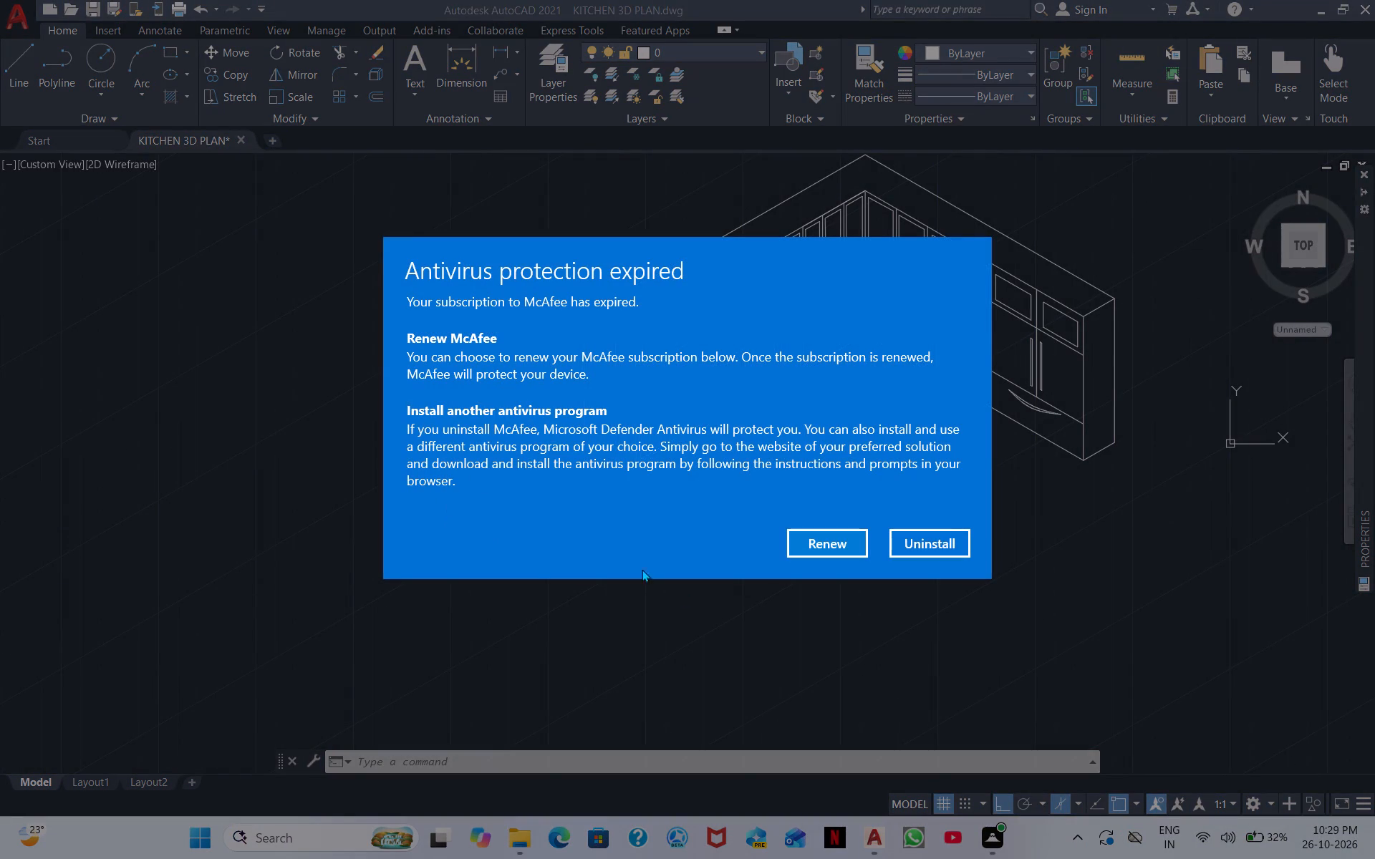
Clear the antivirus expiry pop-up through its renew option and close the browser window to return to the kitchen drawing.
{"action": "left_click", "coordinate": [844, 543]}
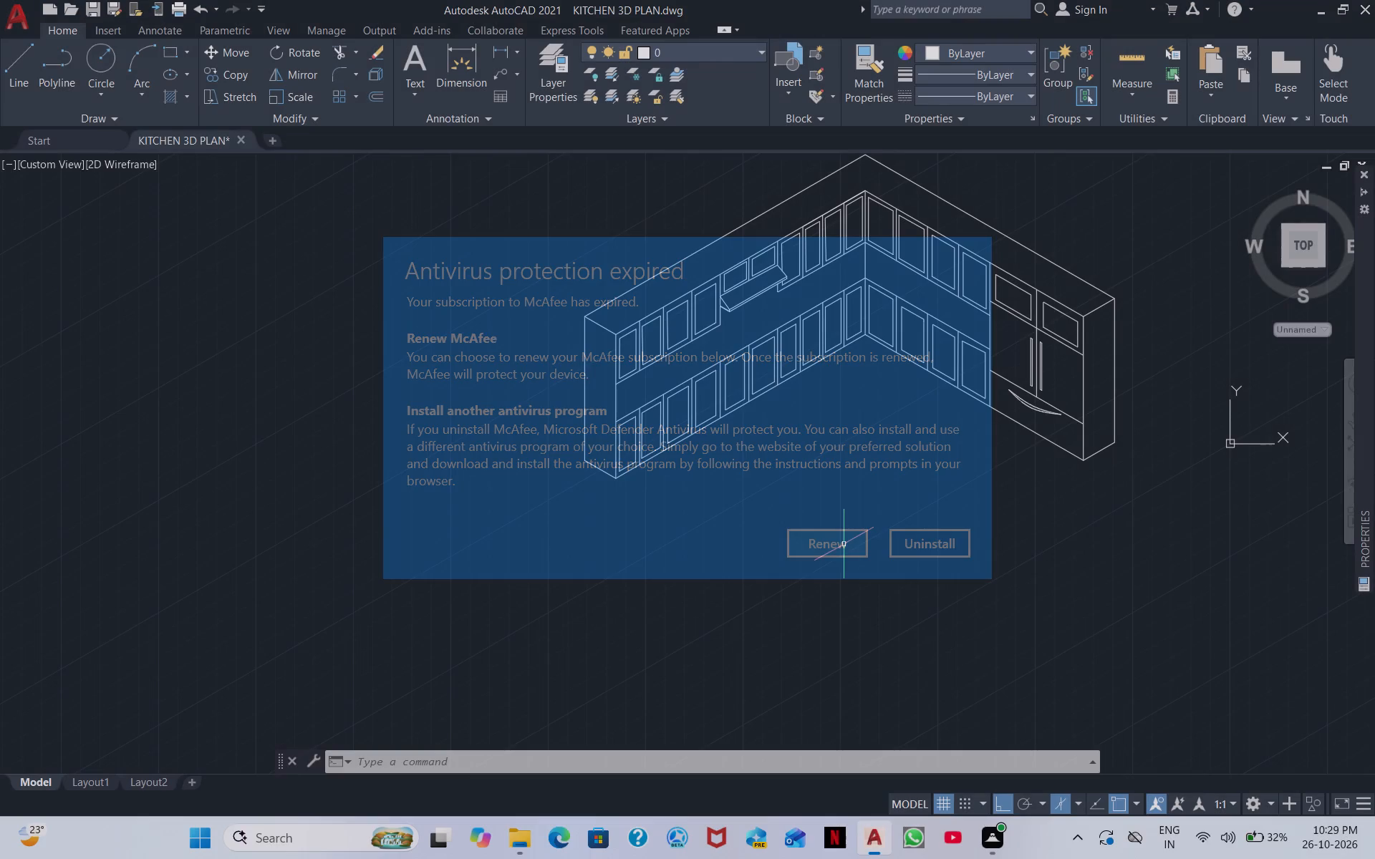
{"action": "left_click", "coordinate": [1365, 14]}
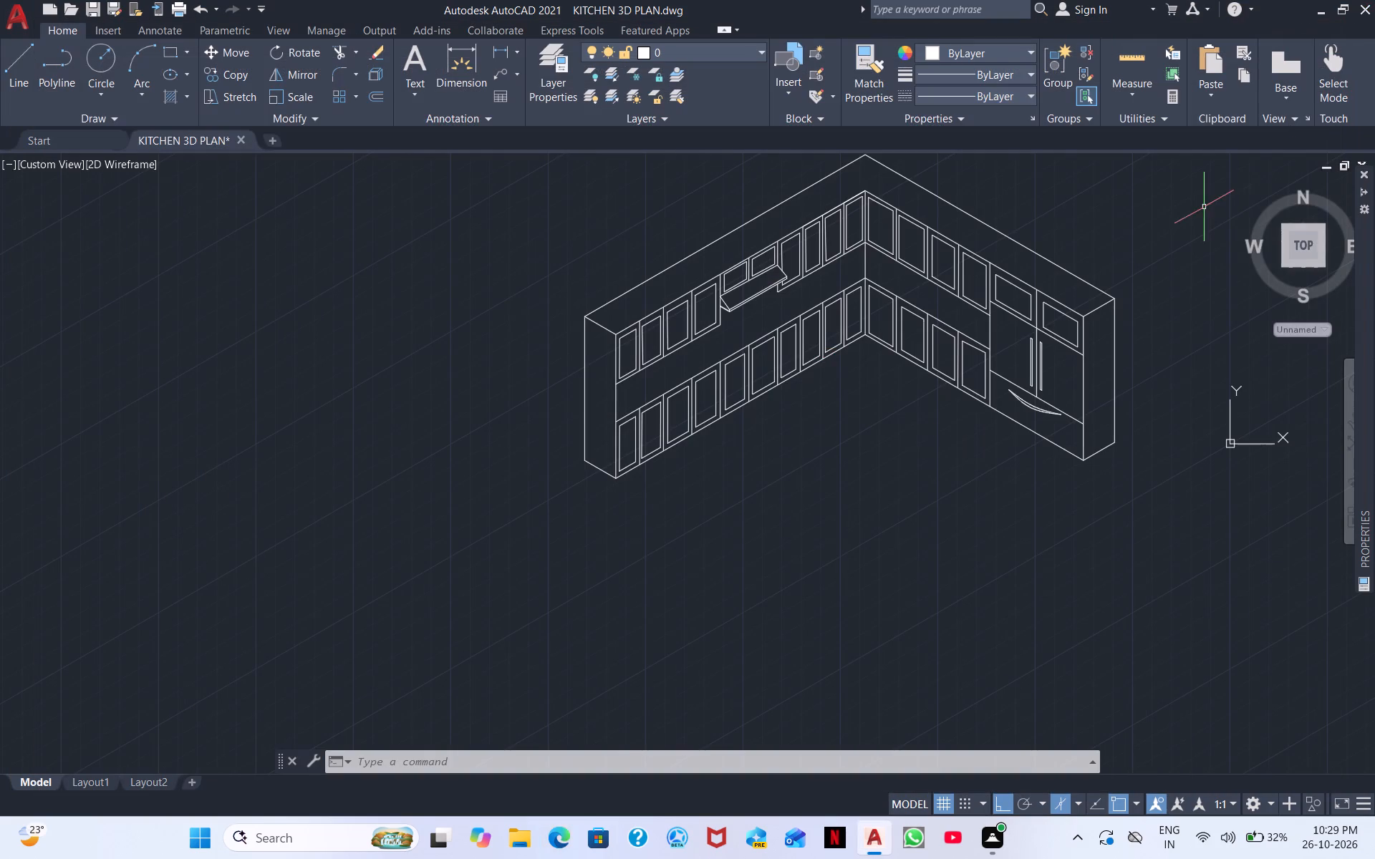
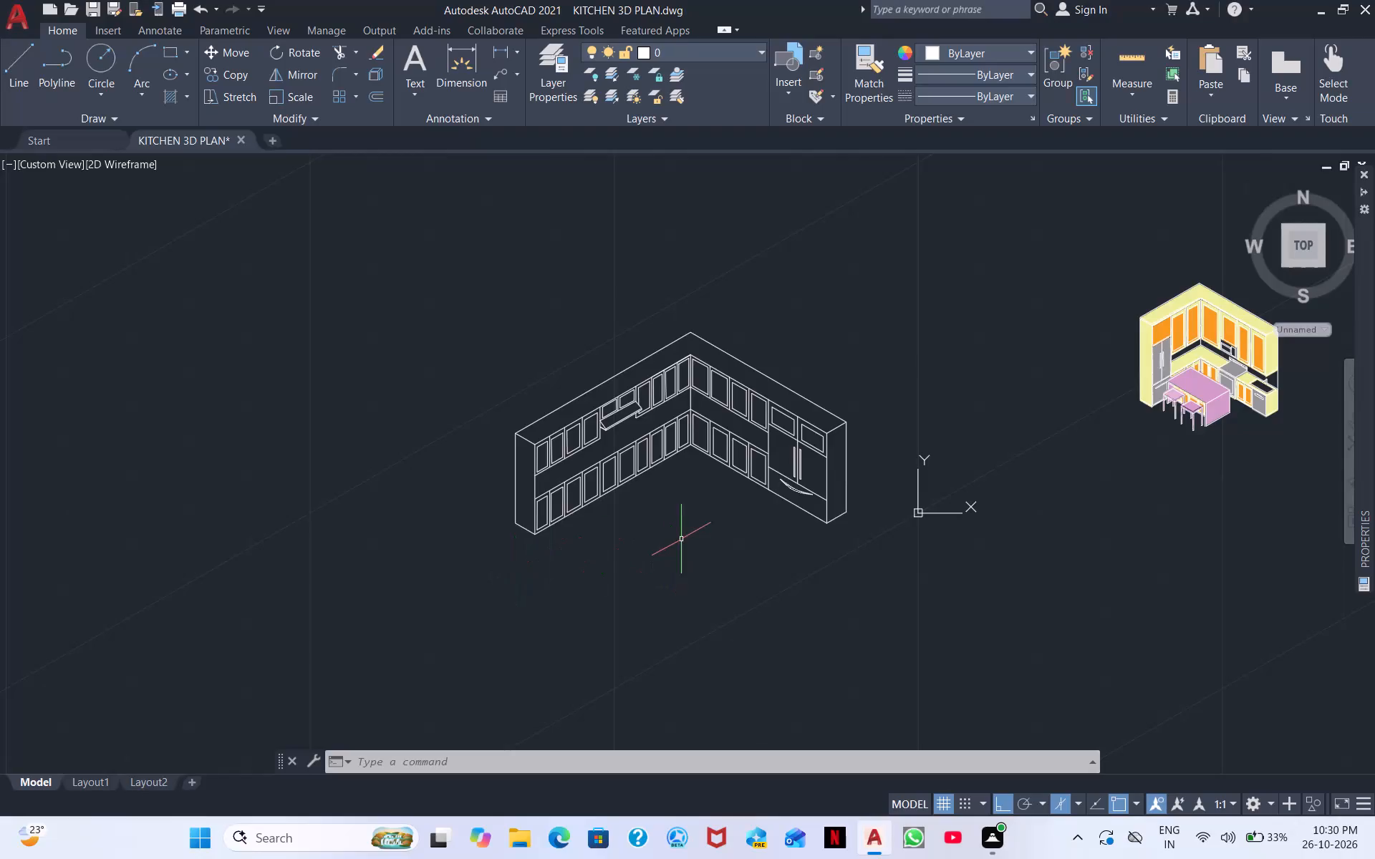
Compare the wireframe kitchen's cabinets and tall unit with the coloured reference kitchen drawing.
{"action": "scroll", "coordinate": [674, 542], "scroll_direction": "up", "scroll_amount": 1}
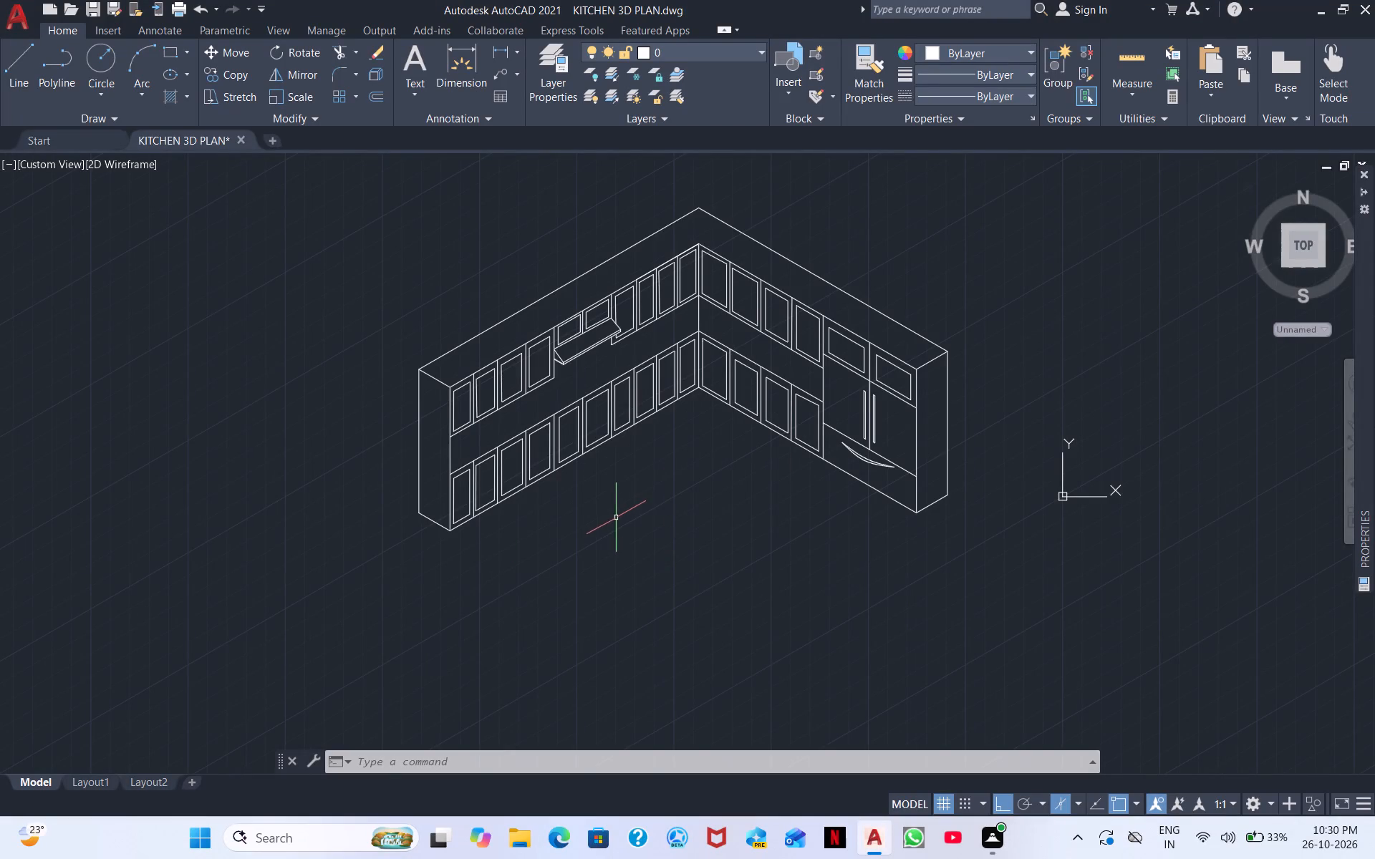
{"action": "middle_click_drag", "start_coordinate": [594, 527], "coordinate": [87, 553]}
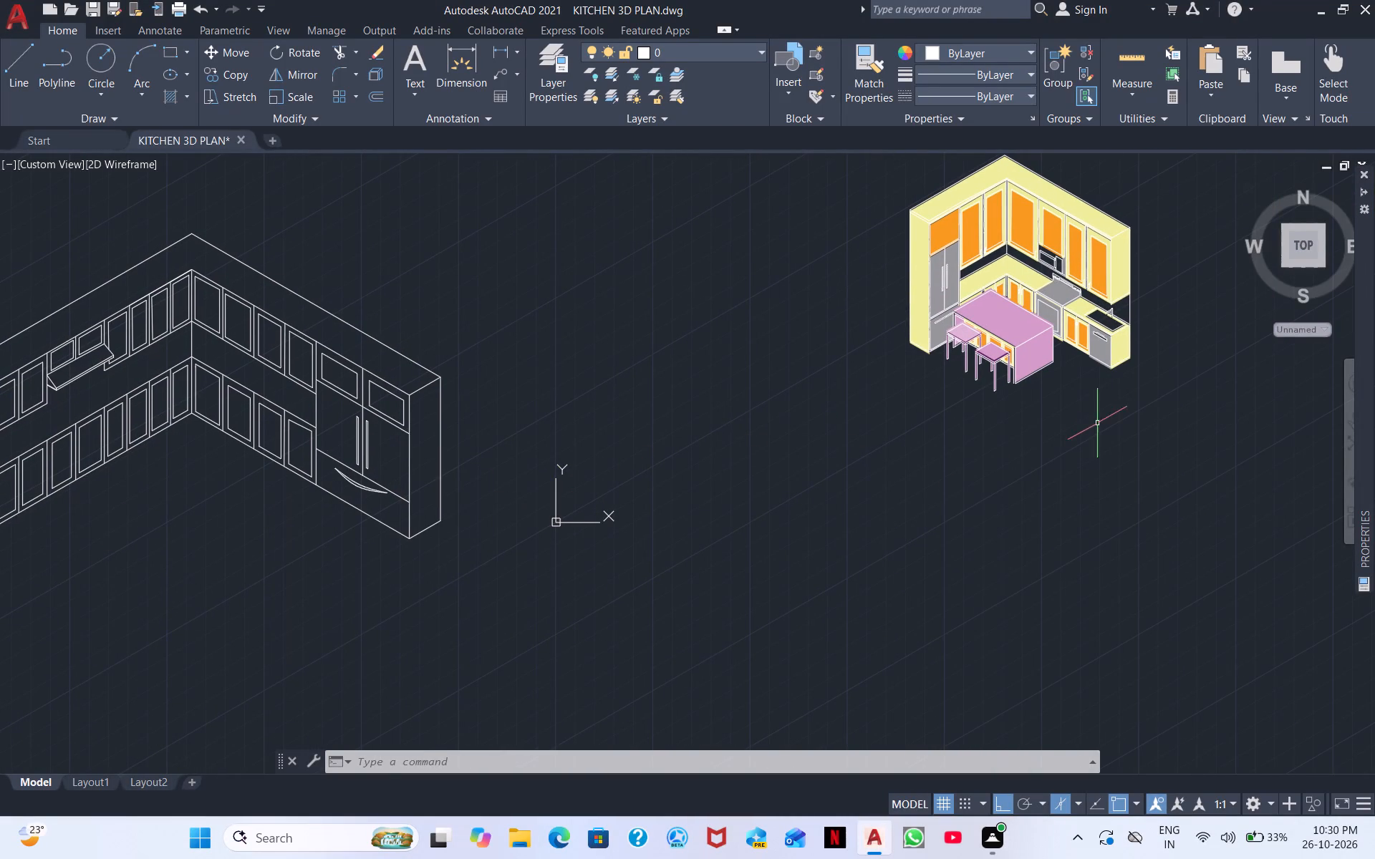
{"action": "scroll", "coordinate": [638, 505], "scroll_direction": "down", "scroll_amount": 1}
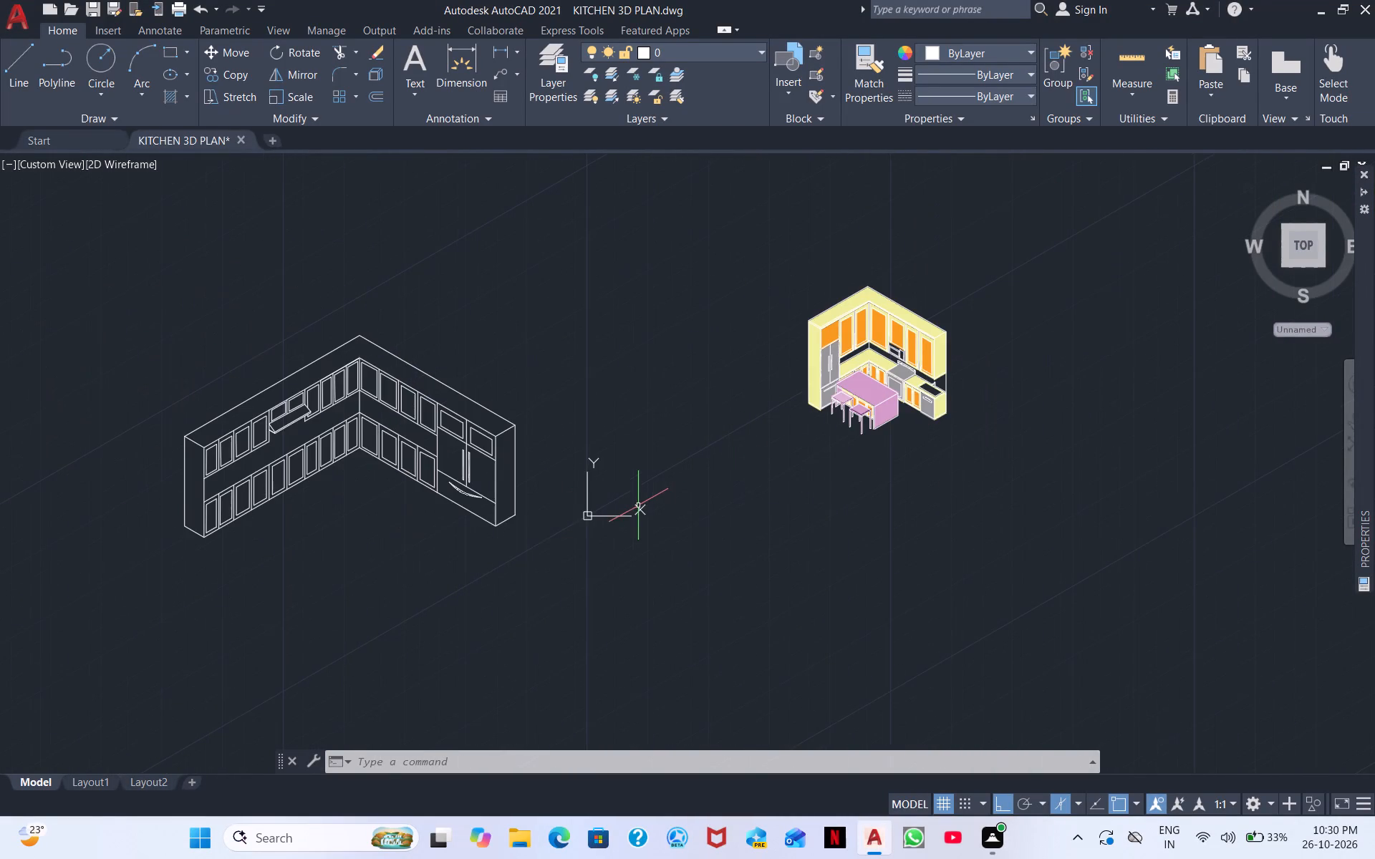
{"action": "middle_click_drag", "start_coordinate": [492, 566], "coordinate": [559, 547]}
{"action": "scroll", "coordinate": [559, 547], "scroll_direction": "up", "scroll_amount": 1}
{"action": "middle_click_drag", "start_coordinate": [491, 555], "coordinate": [526, 558]}
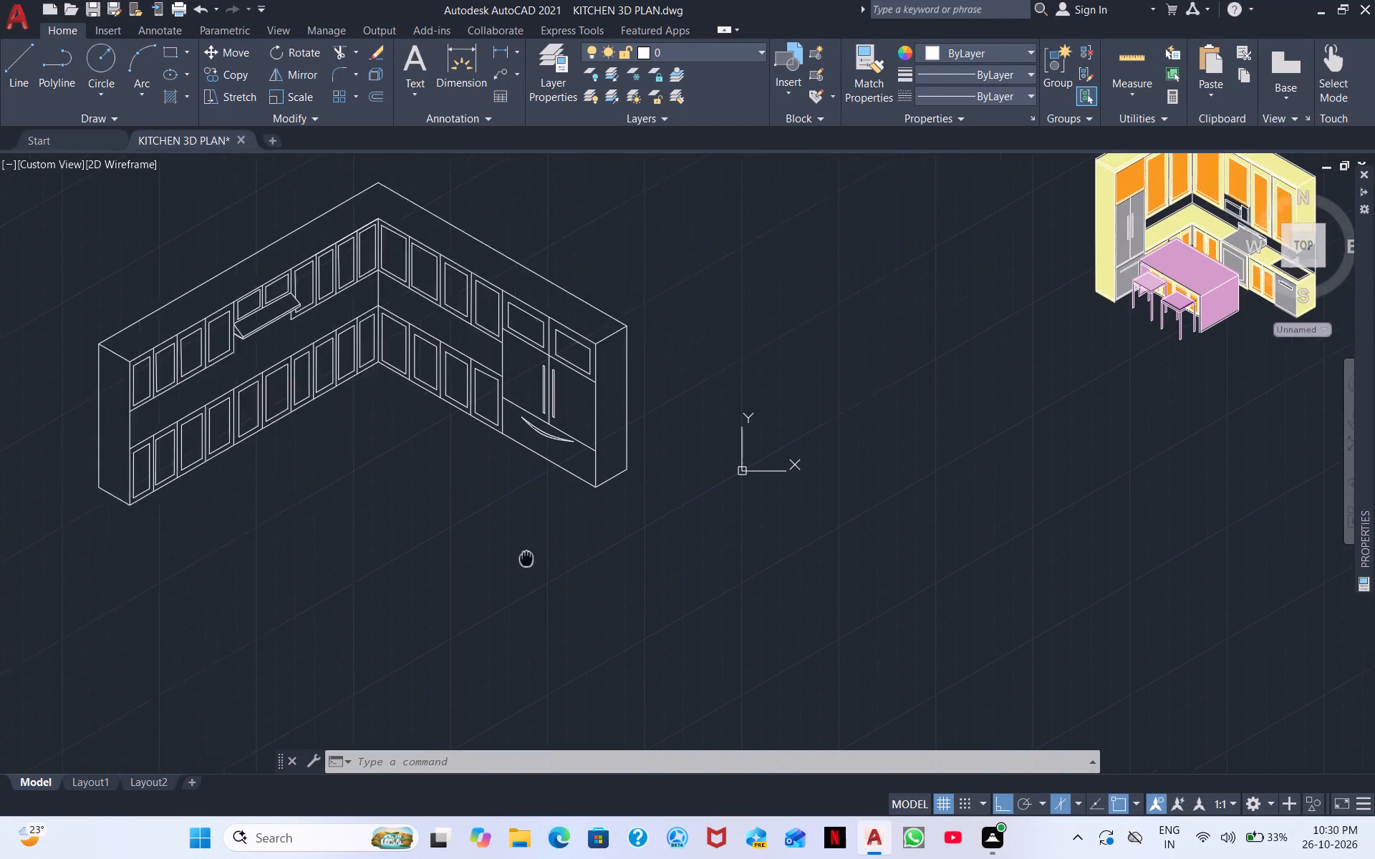
{"action": "middle_click_drag", "start_coordinate": [526, 558], "coordinate": [728, 530]}
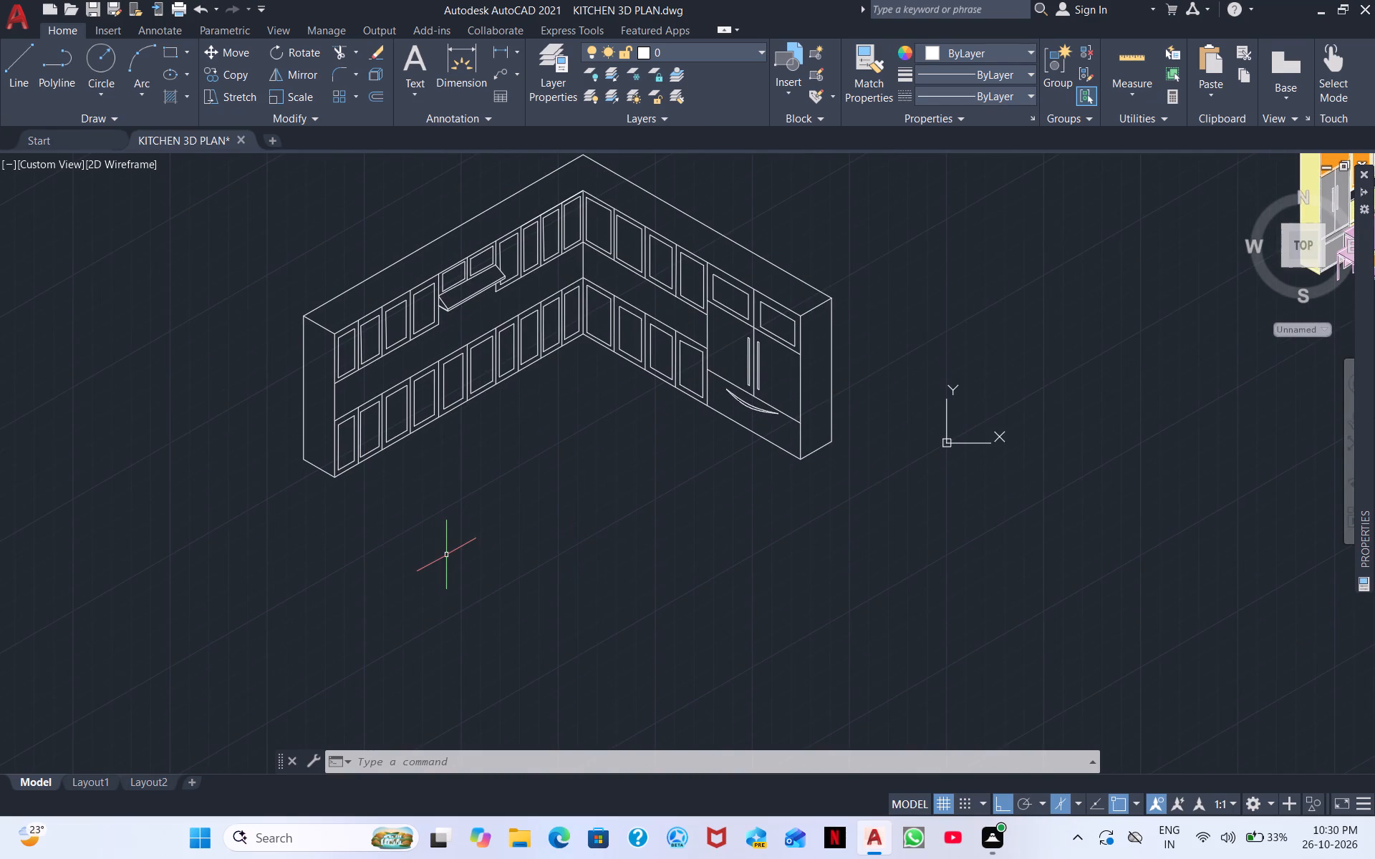
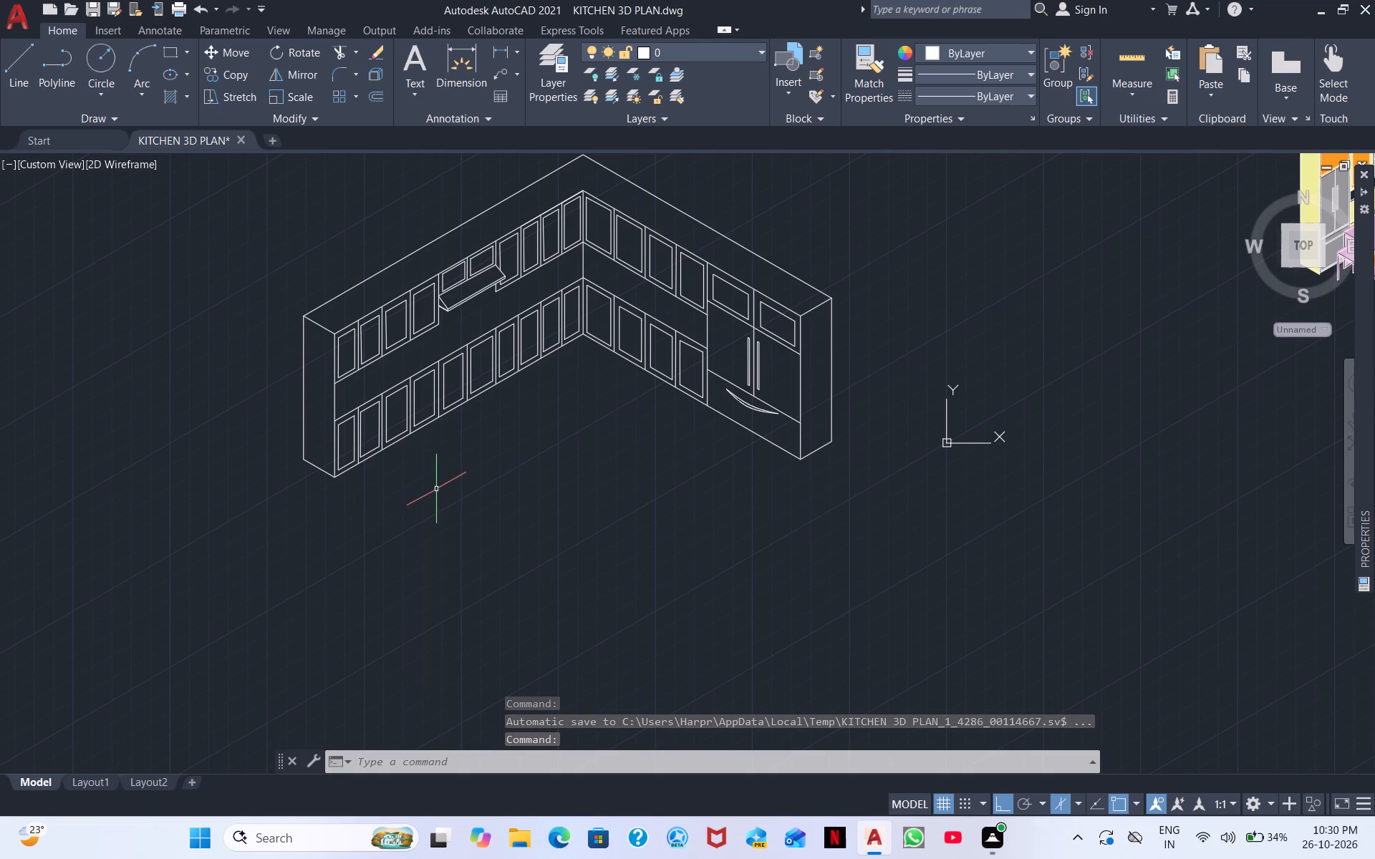
Examine the wireframe kitchen's cabinet runs and the open floor area against the coloured reference kitchen.
{"action": "scroll", "coordinate": [436, 489], "scroll_direction": "up", "scroll_amount": 1}
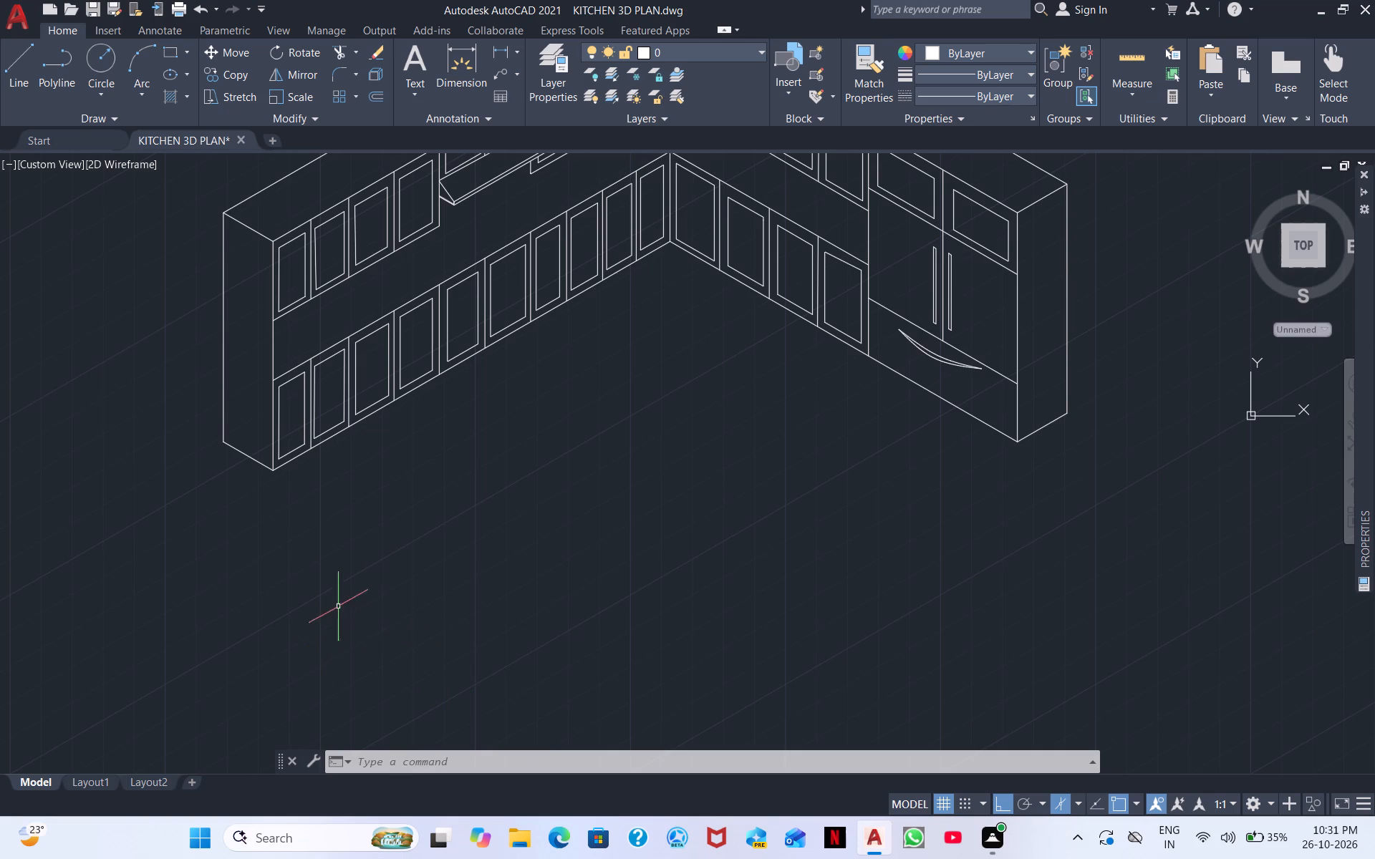
{"action": "middle_click_drag", "start_coordinate": [428, 525], "coordinate": [474, 655]}
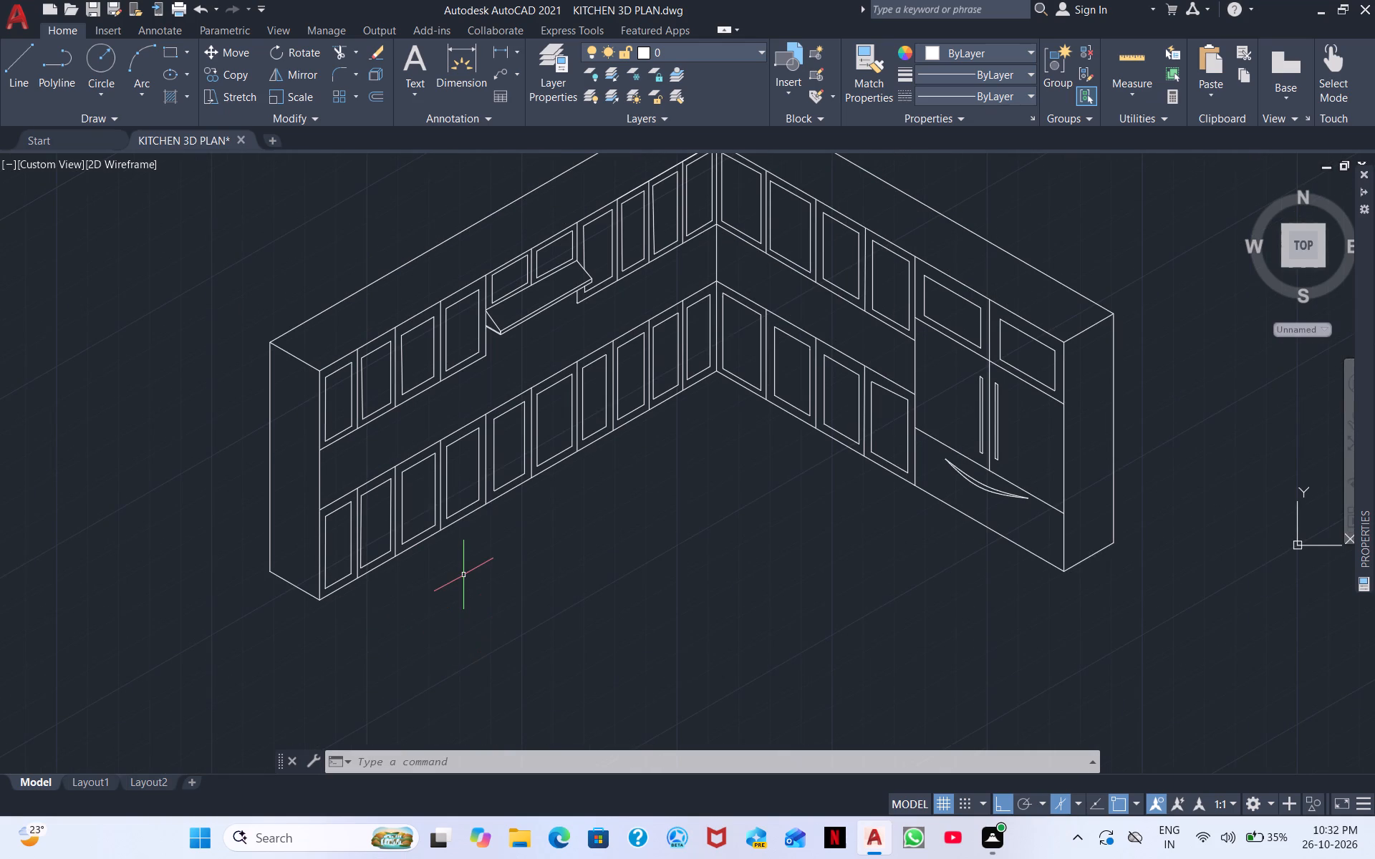
{"action": "scroll", "coordinate": [493, 557], "scroll_direction": "up", "scroll_amount": 1}
{"action": "scroll", "coordinate": [499, 588], "scroll_direction": "down", "scroll_amount": 2}
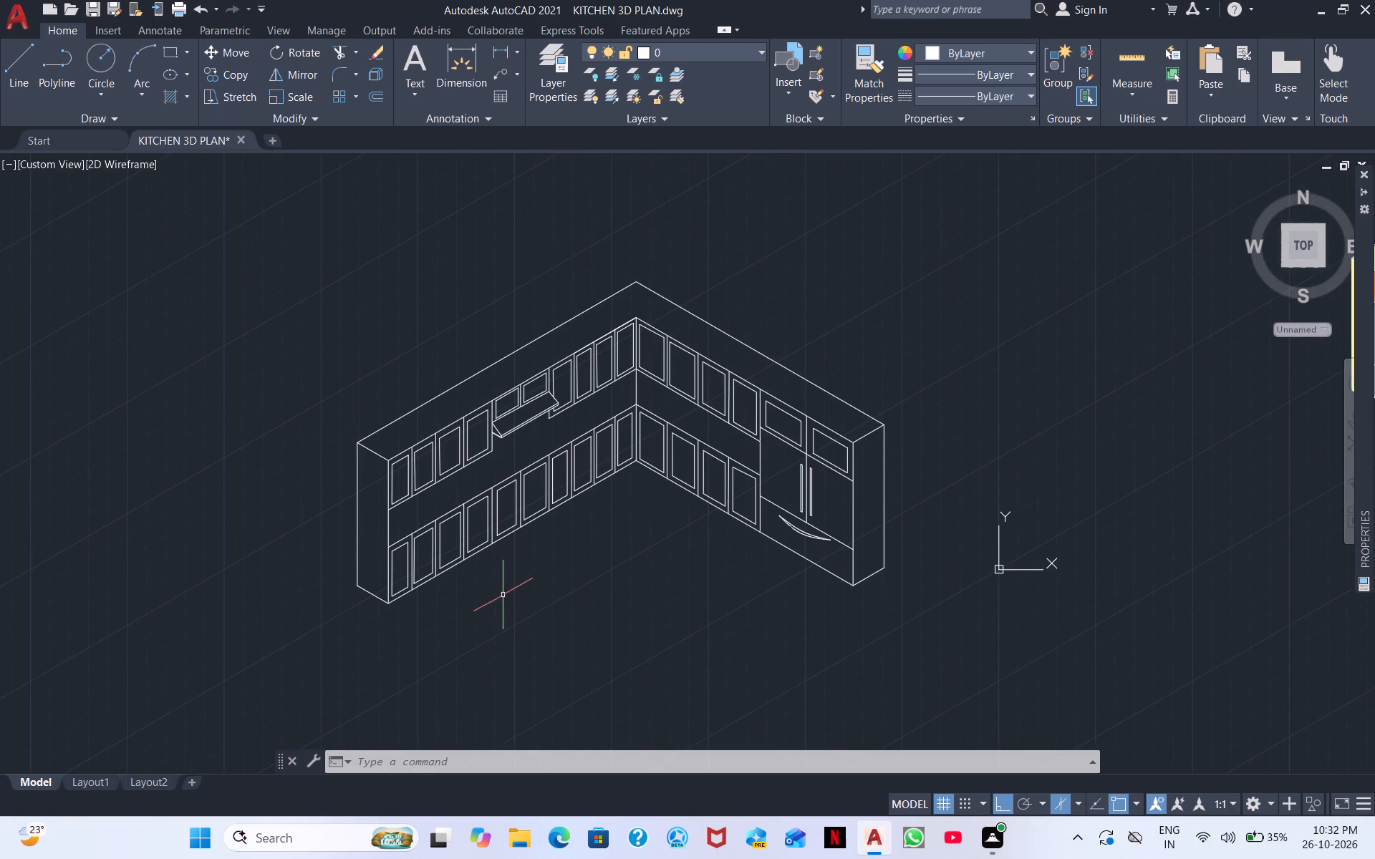
{"action": "middle_click_drag", "start_coordinate": [507, 591], "coordinate": [435, 568]}
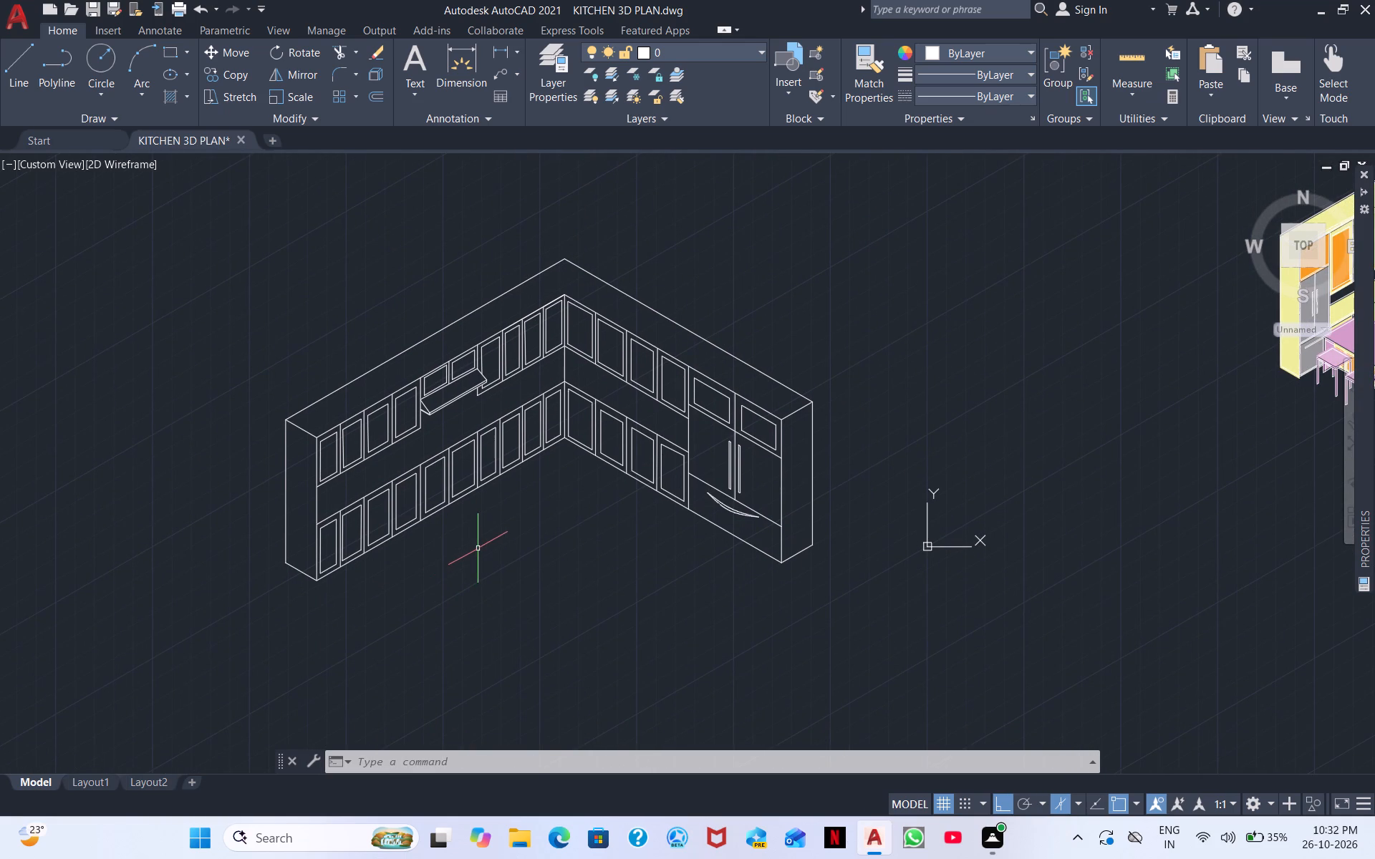
{"action": "scroll", "coordinate": [488, 555], "scroll_direction": "down", "scroll_amount": 1}
{"action": "scroll", "coordinate": [488, 555], "scroll_direction": "up", "scroll_amount": 1}
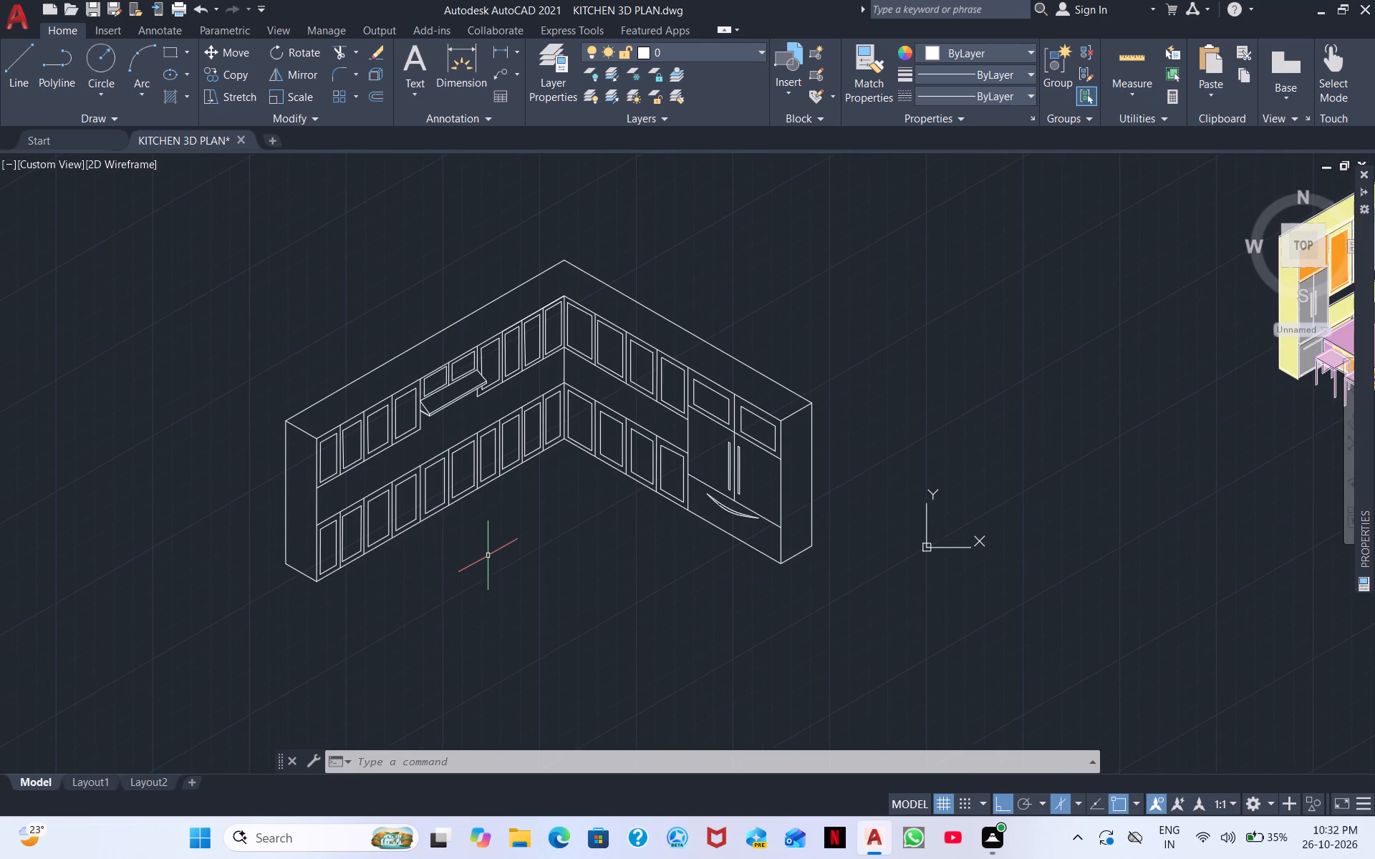
{"action": "middle_click_drag", "start_coordinate": [489, 563], "coordinate": [481, 592]}
{"action": "scroll", "coordinate": [481, 592], "scroll_direction": "down", "scroll_amount": 1}
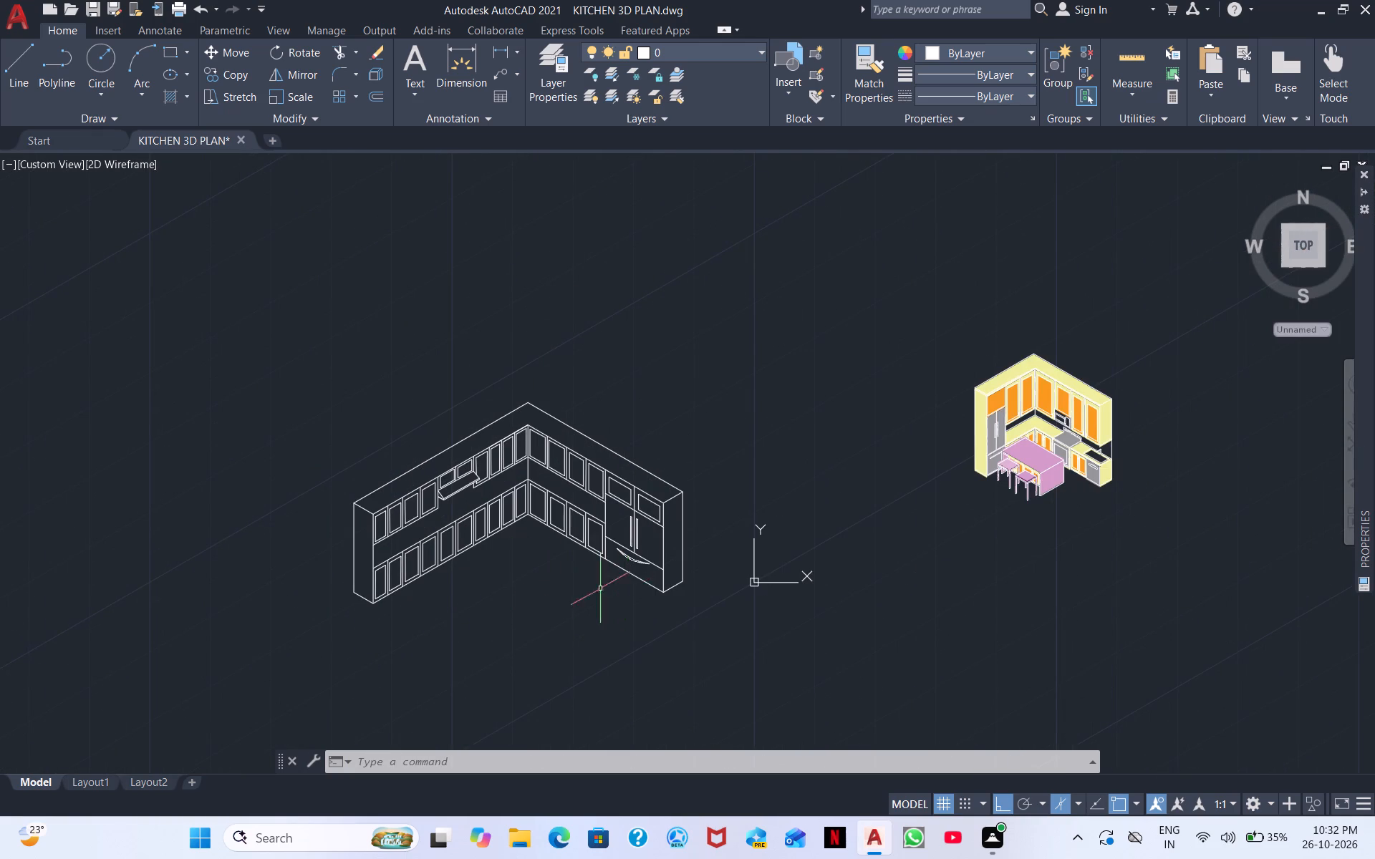
{"action": "scroll", "coordinate": [539, 576], "scroll_direction": "up", "scroll_amount": 2}
{"action": "middle_click_drag", "start_coordinate": [490, 581], "coordinate": [725, 591]}
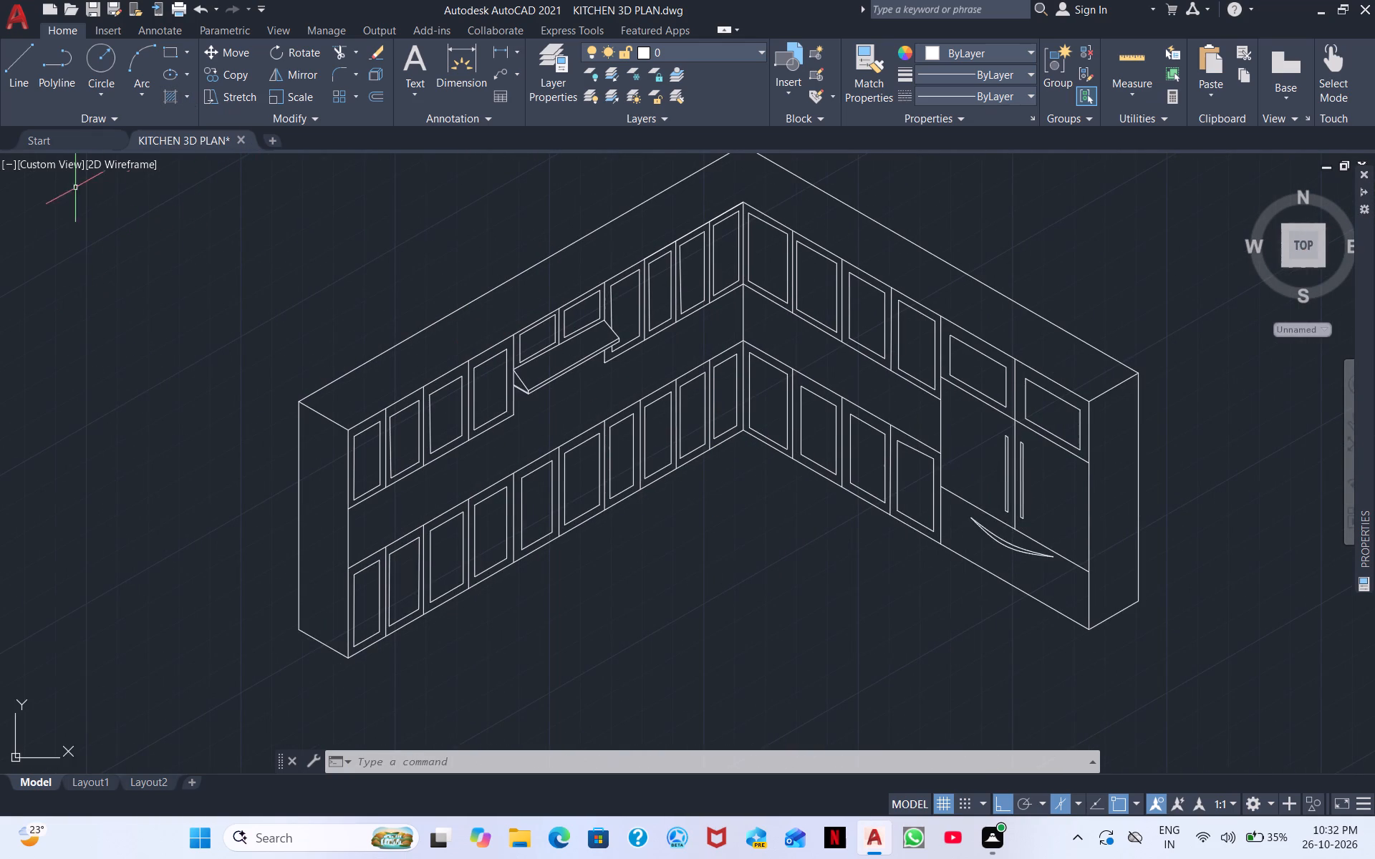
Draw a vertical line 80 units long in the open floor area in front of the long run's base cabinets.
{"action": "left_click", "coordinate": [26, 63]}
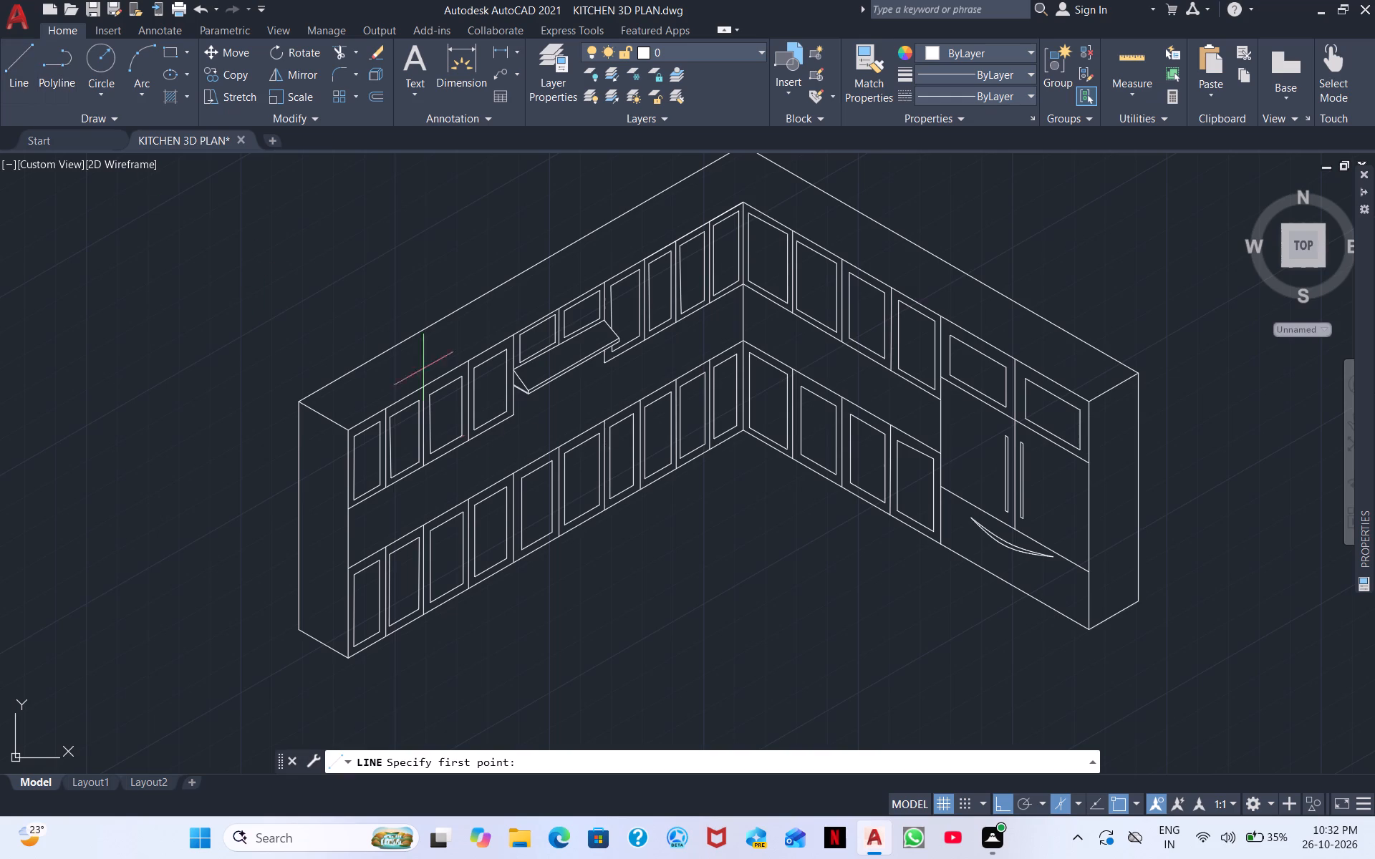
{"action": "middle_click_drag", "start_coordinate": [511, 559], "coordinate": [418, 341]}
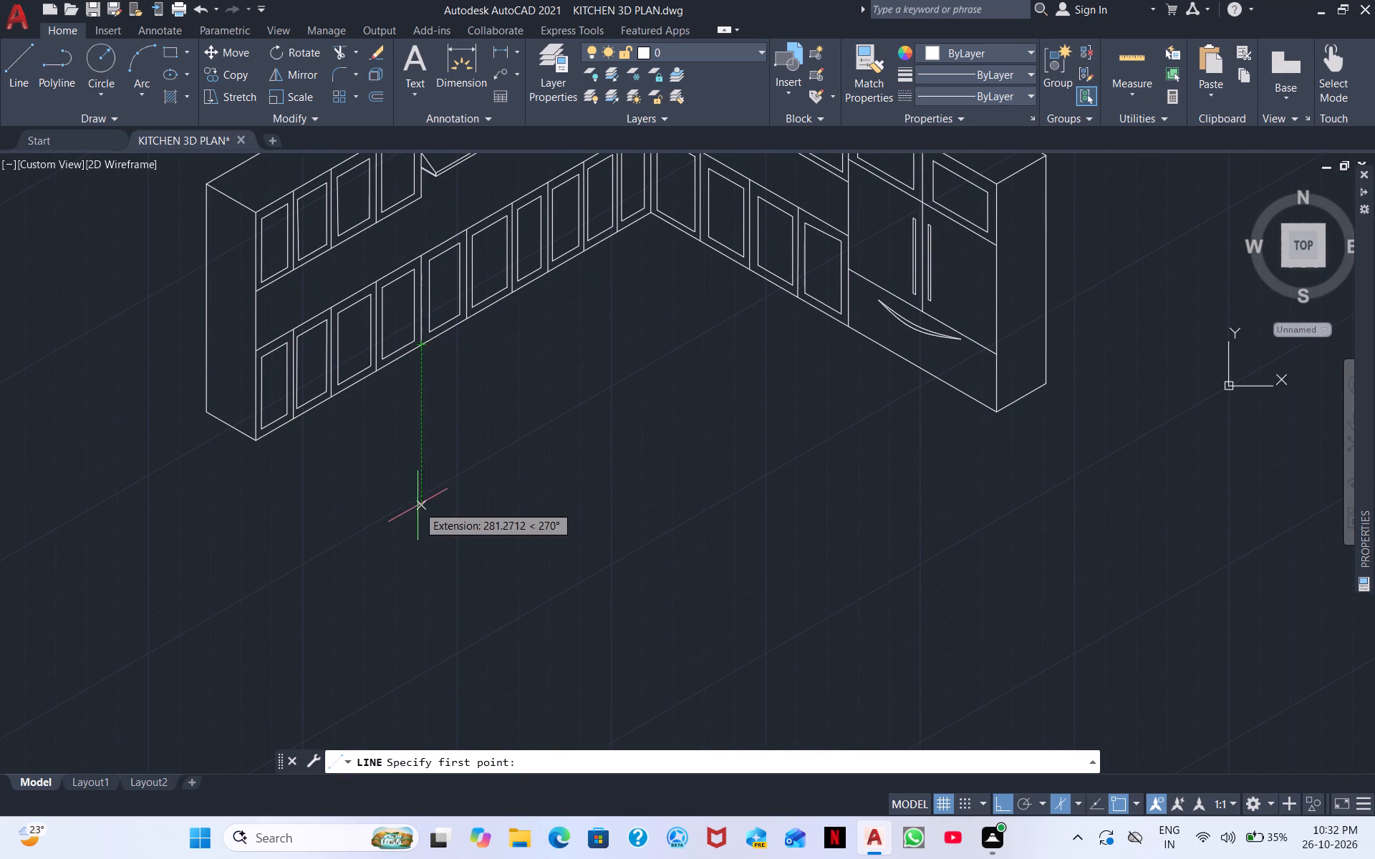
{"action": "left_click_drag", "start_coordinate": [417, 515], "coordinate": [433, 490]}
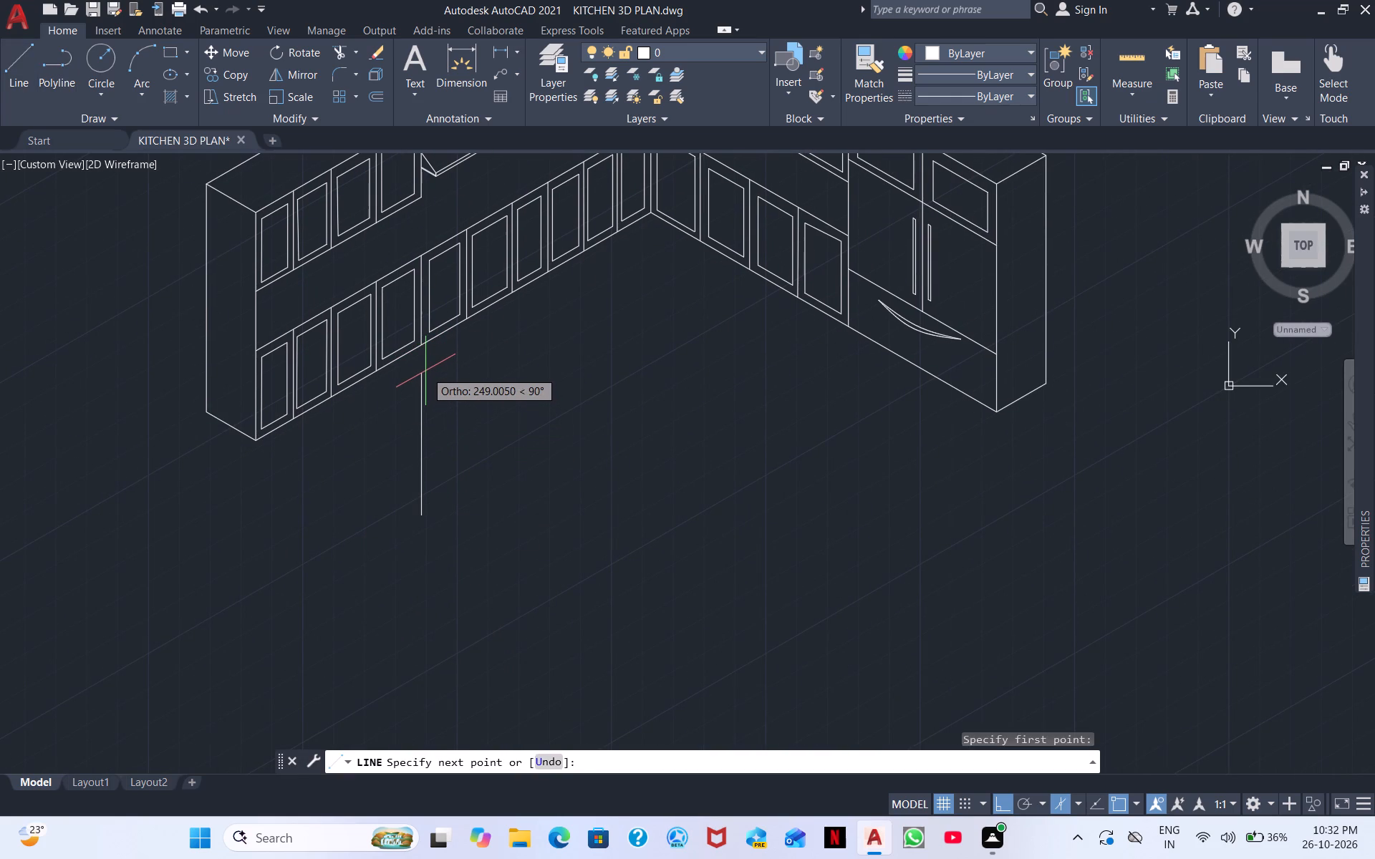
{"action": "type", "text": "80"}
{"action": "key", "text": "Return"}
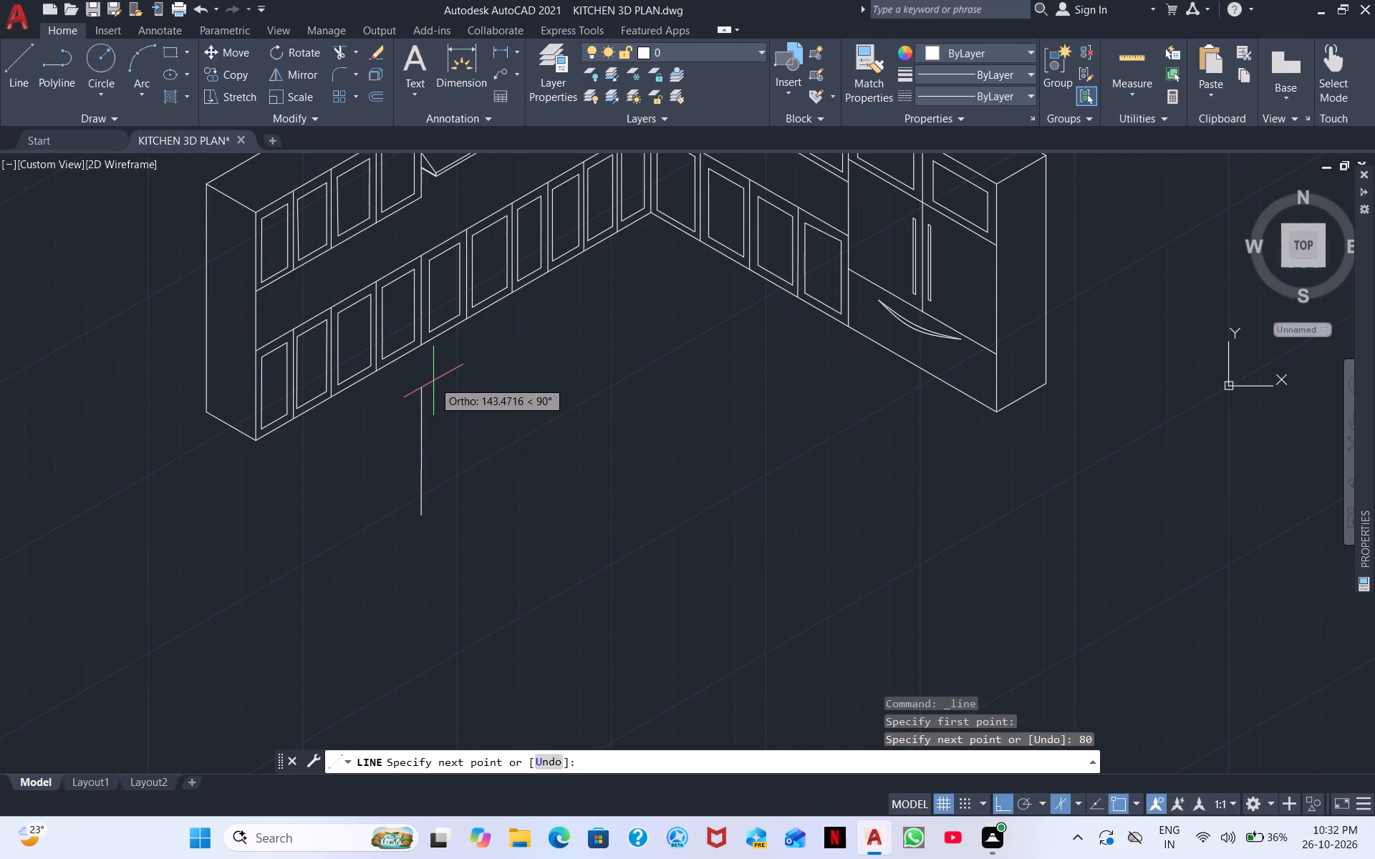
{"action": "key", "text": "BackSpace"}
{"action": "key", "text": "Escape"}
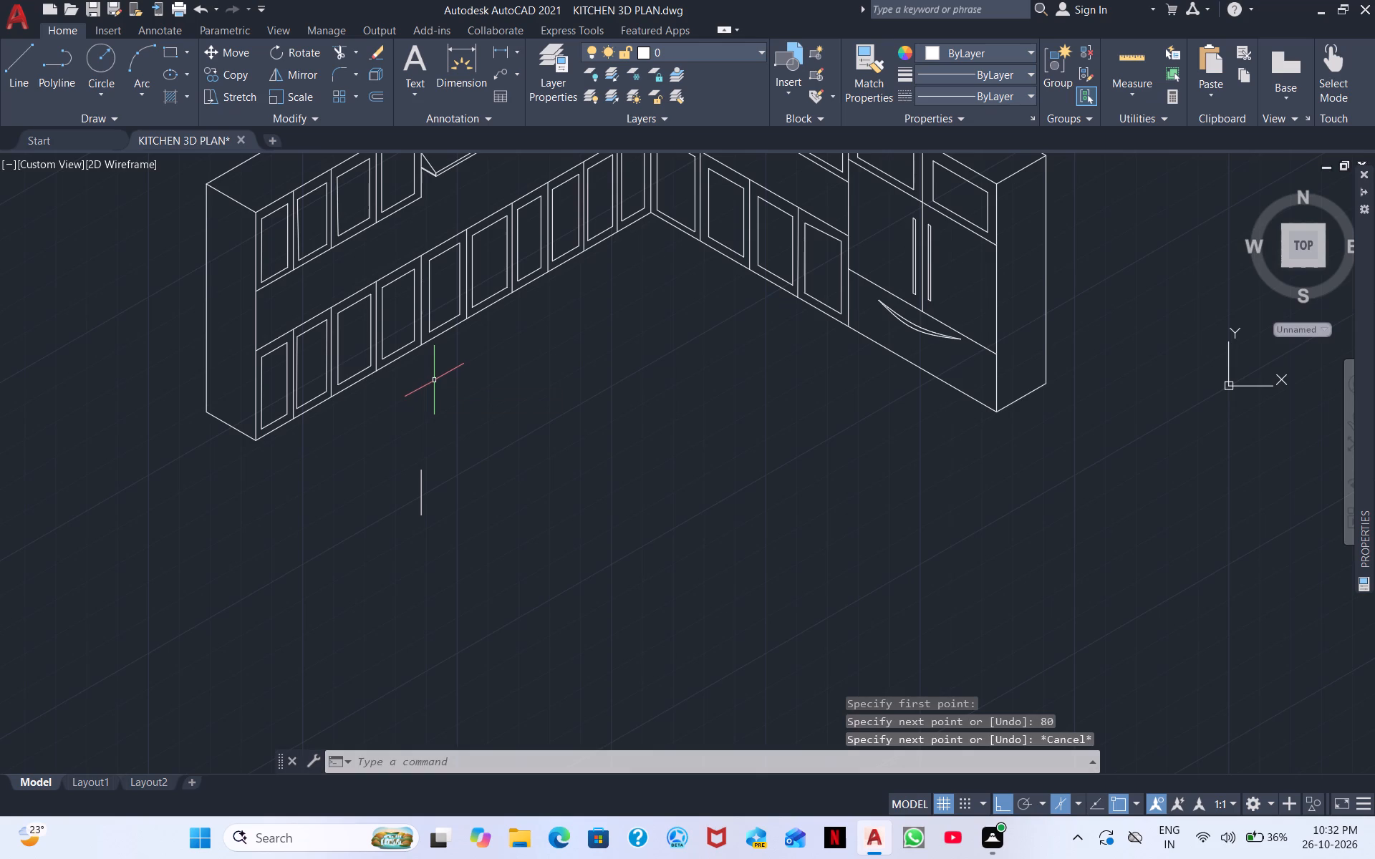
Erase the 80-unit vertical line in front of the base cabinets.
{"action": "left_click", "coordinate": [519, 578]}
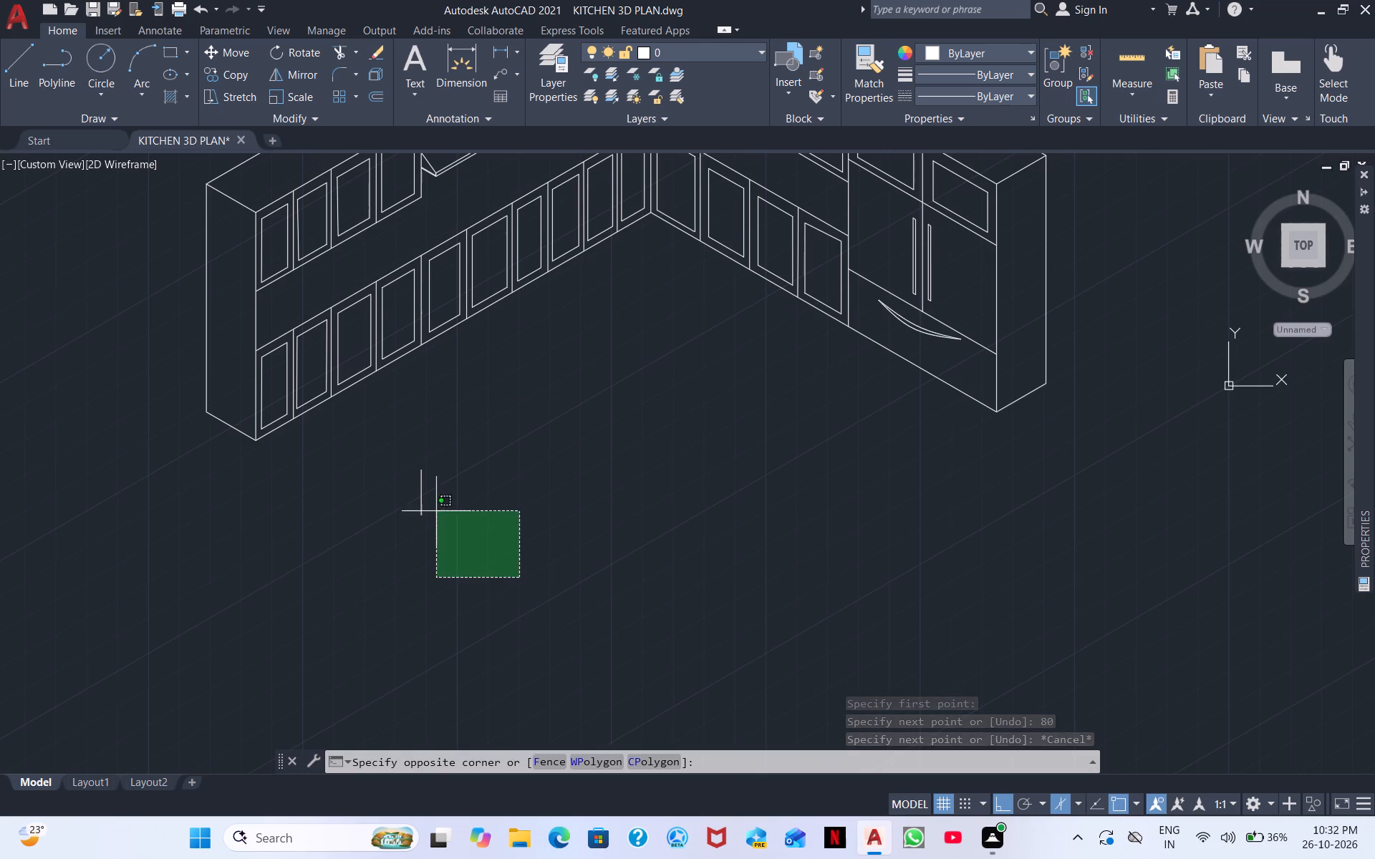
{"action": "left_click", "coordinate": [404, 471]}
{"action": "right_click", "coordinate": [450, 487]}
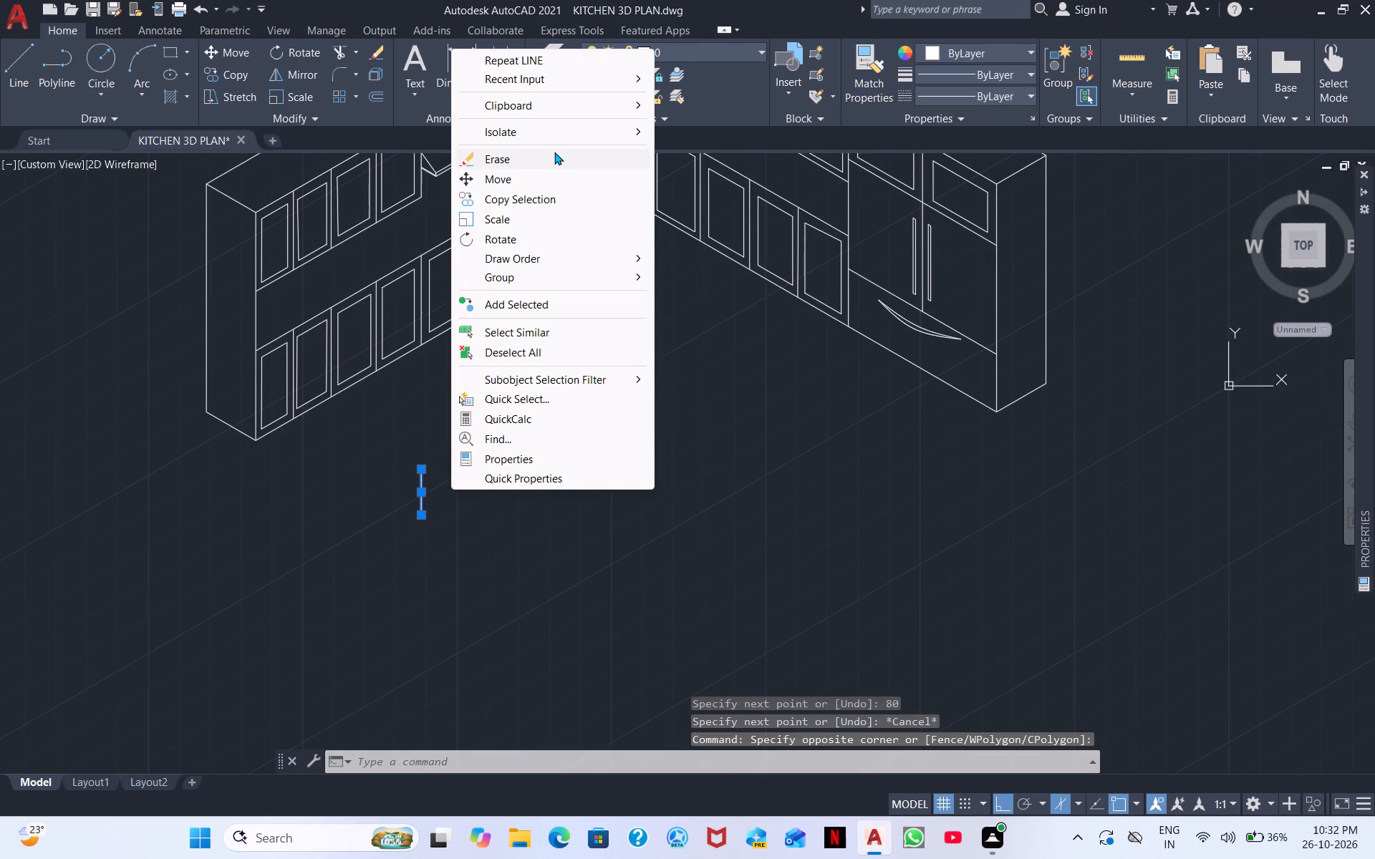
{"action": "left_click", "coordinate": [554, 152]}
Draw a vertical line 200 units long in the open floor area in front of the long run's base cabinets.
{"action": "left_click", "coordinate": [11, 56]}
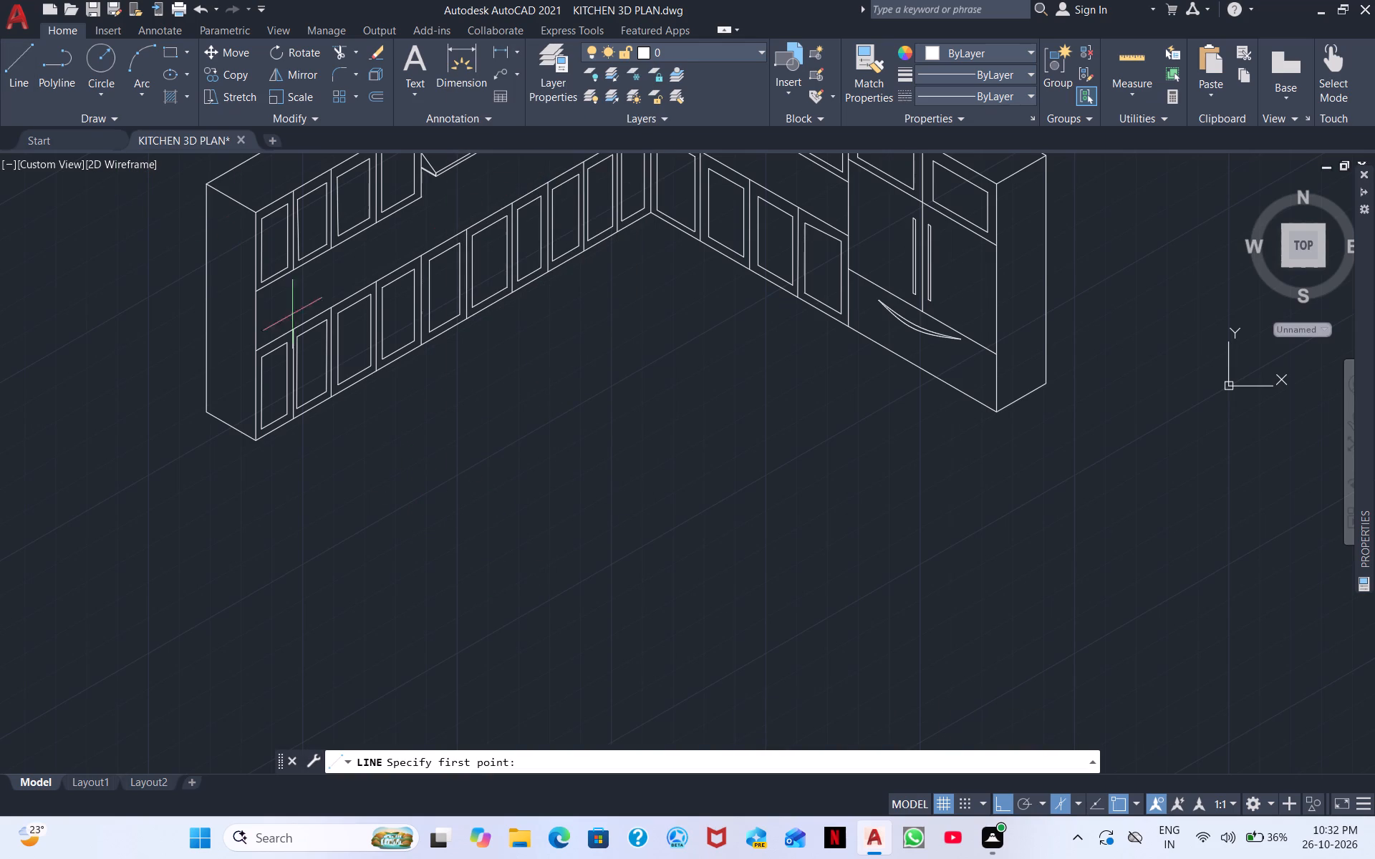
{"action": "left_click", "coordinate": [460, 478]}
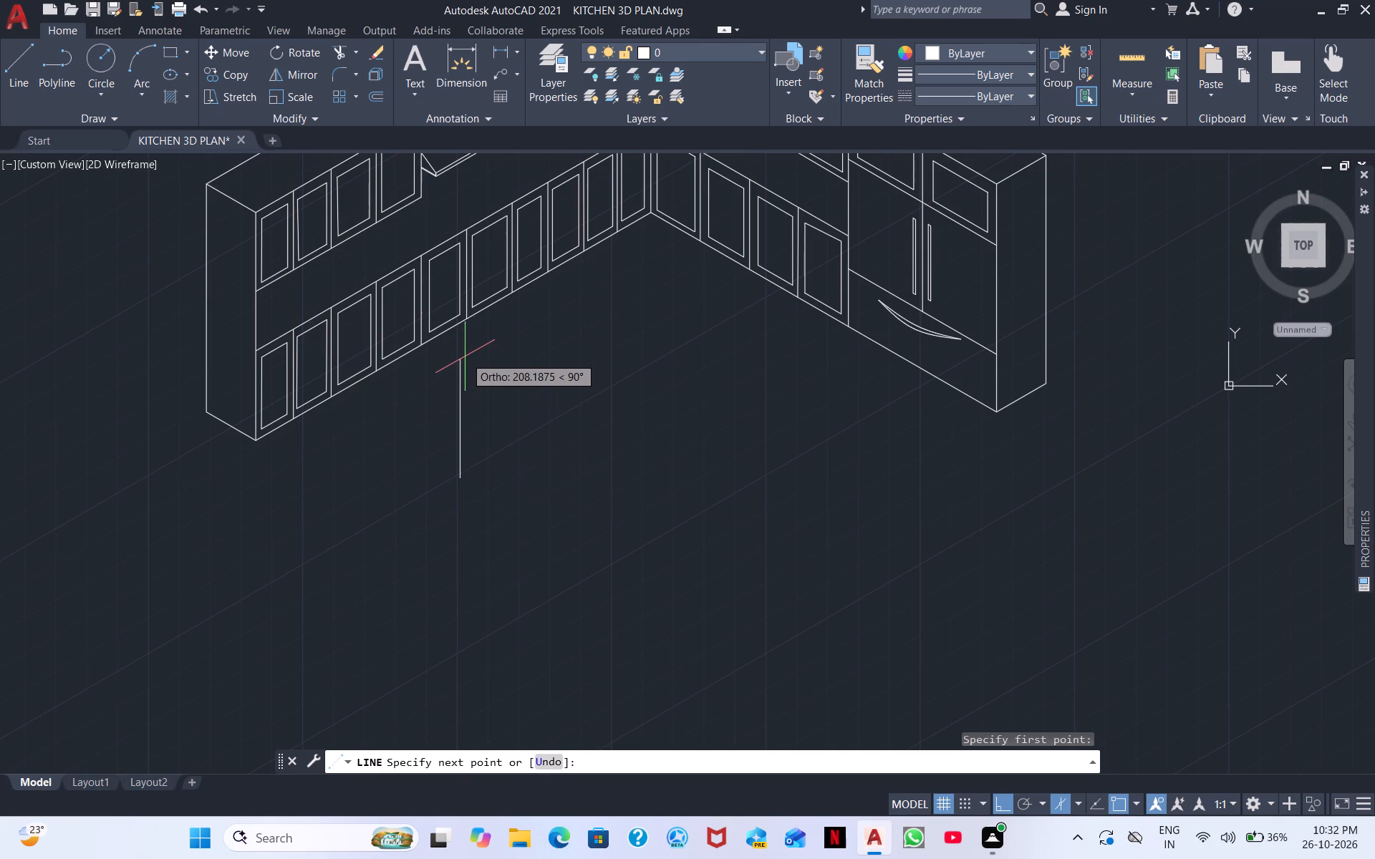
{"action": "type", "text": "200"}
{"action": "key", "text": "Return"}
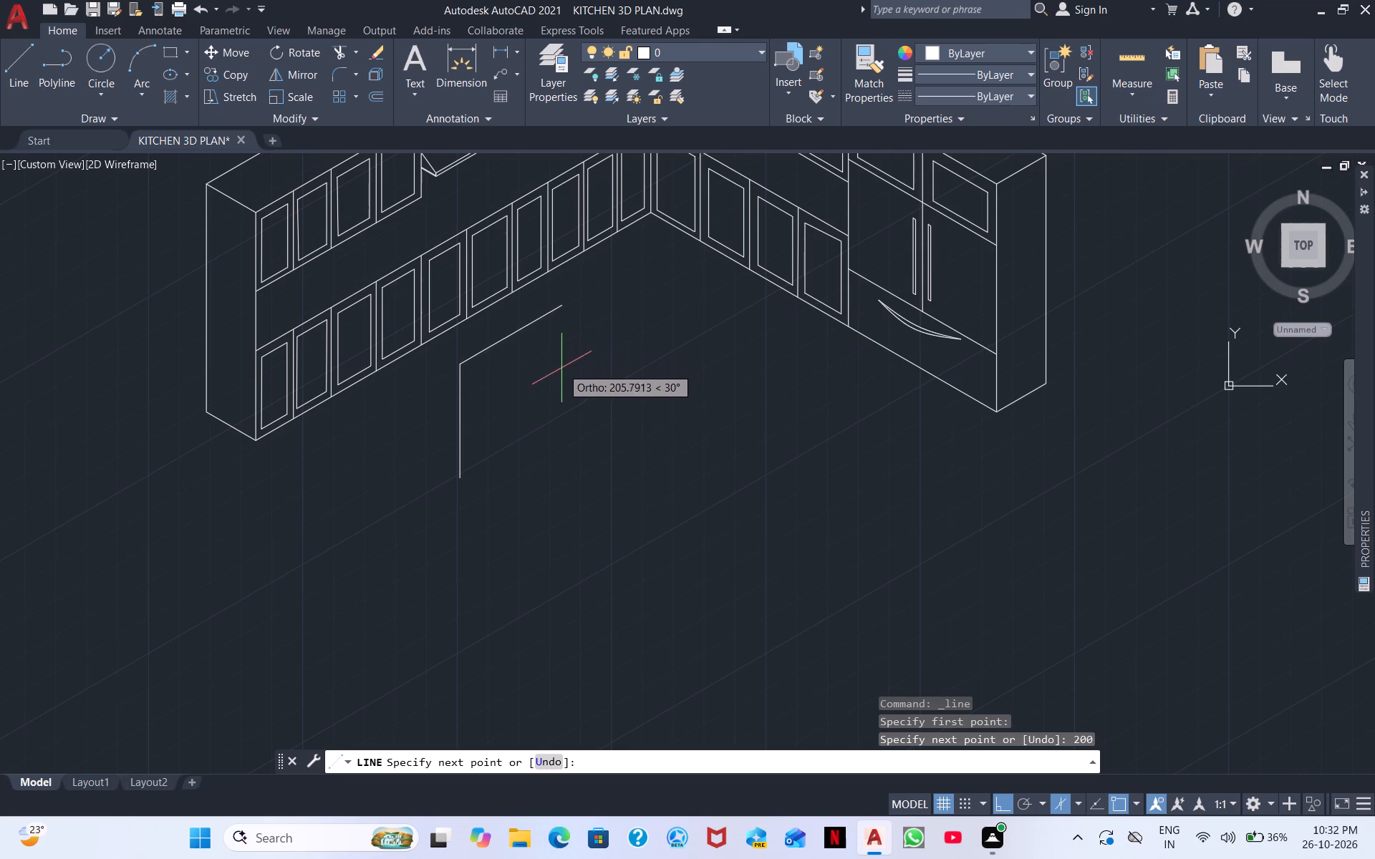
{"action": "middle_click_drag", "start_coordinate": [551, 409], "coordinate": [584, 552]}
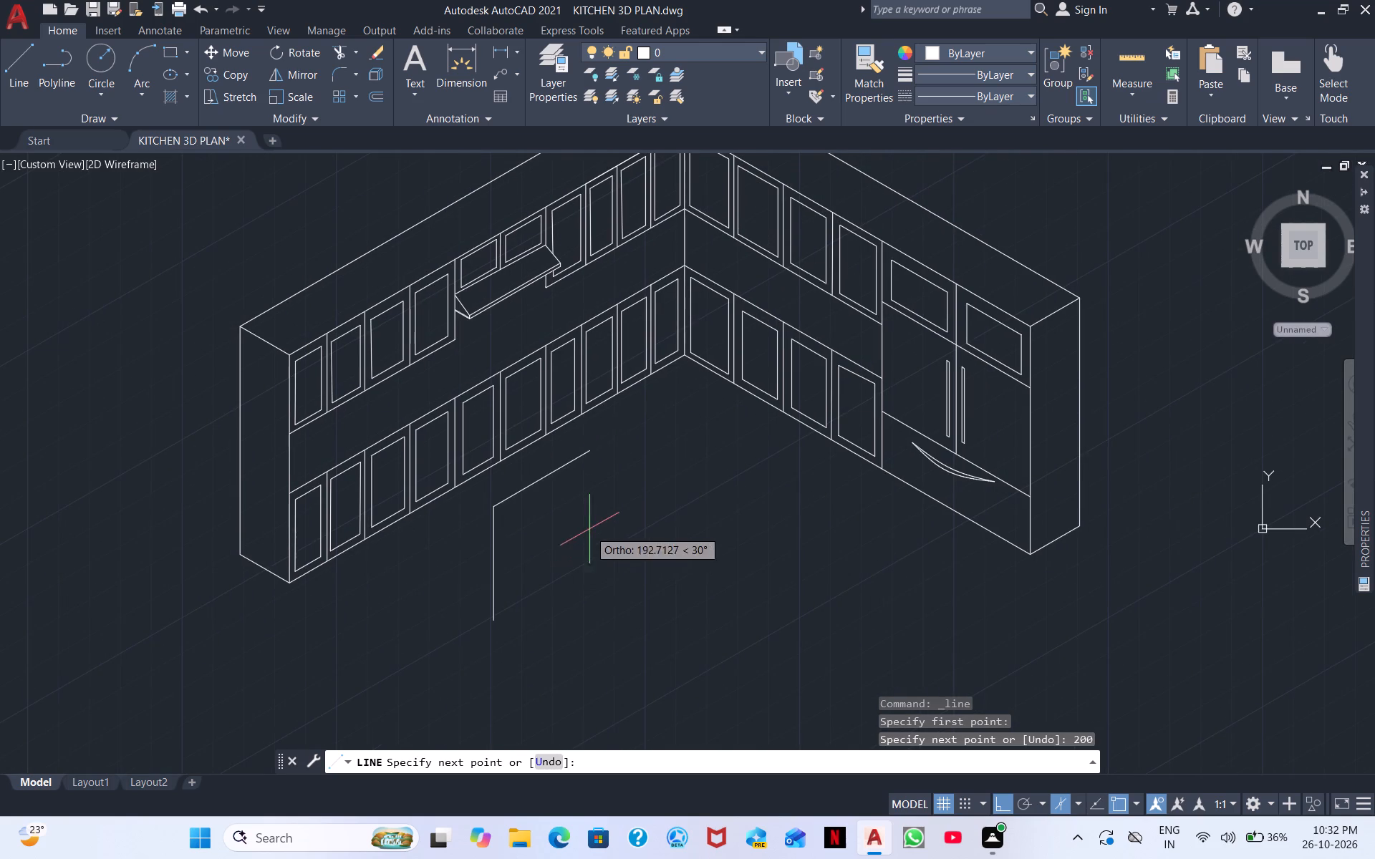
{"action": "key", "text": "Escape"}
Move the 200-unit vertical line freely, with Ortho off, to clear space farther out in front of the L-shaped cabinets.
{"action": "left_click_drag", "start_coordinate": [557, 613], "coordinate": [560, 623]}
{"action": "left_click", "coordinate": [491, 549]}
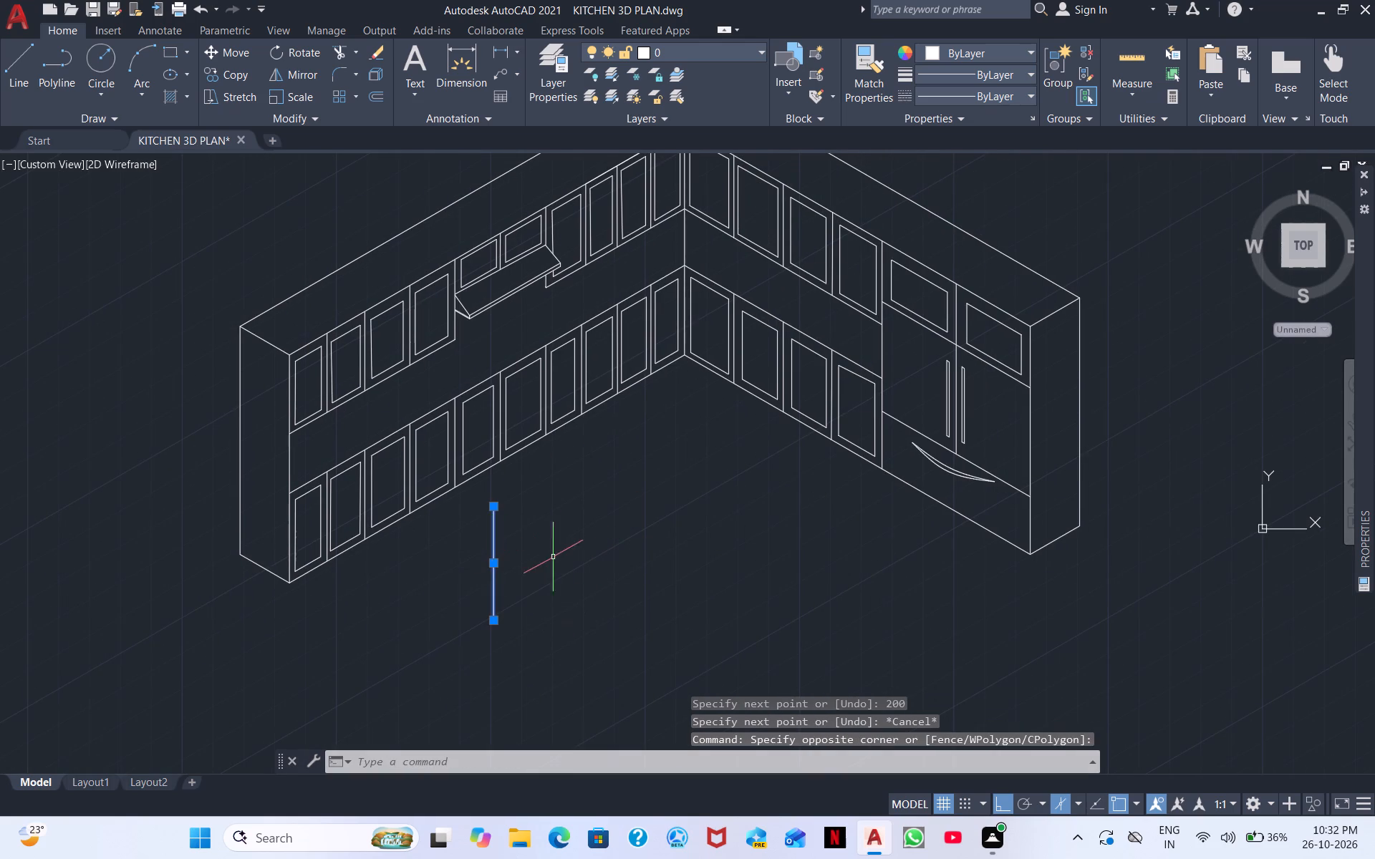
{"action": "right_click_drag", "start_coordinate": [553, 557], "coordinate": [561, 567]}
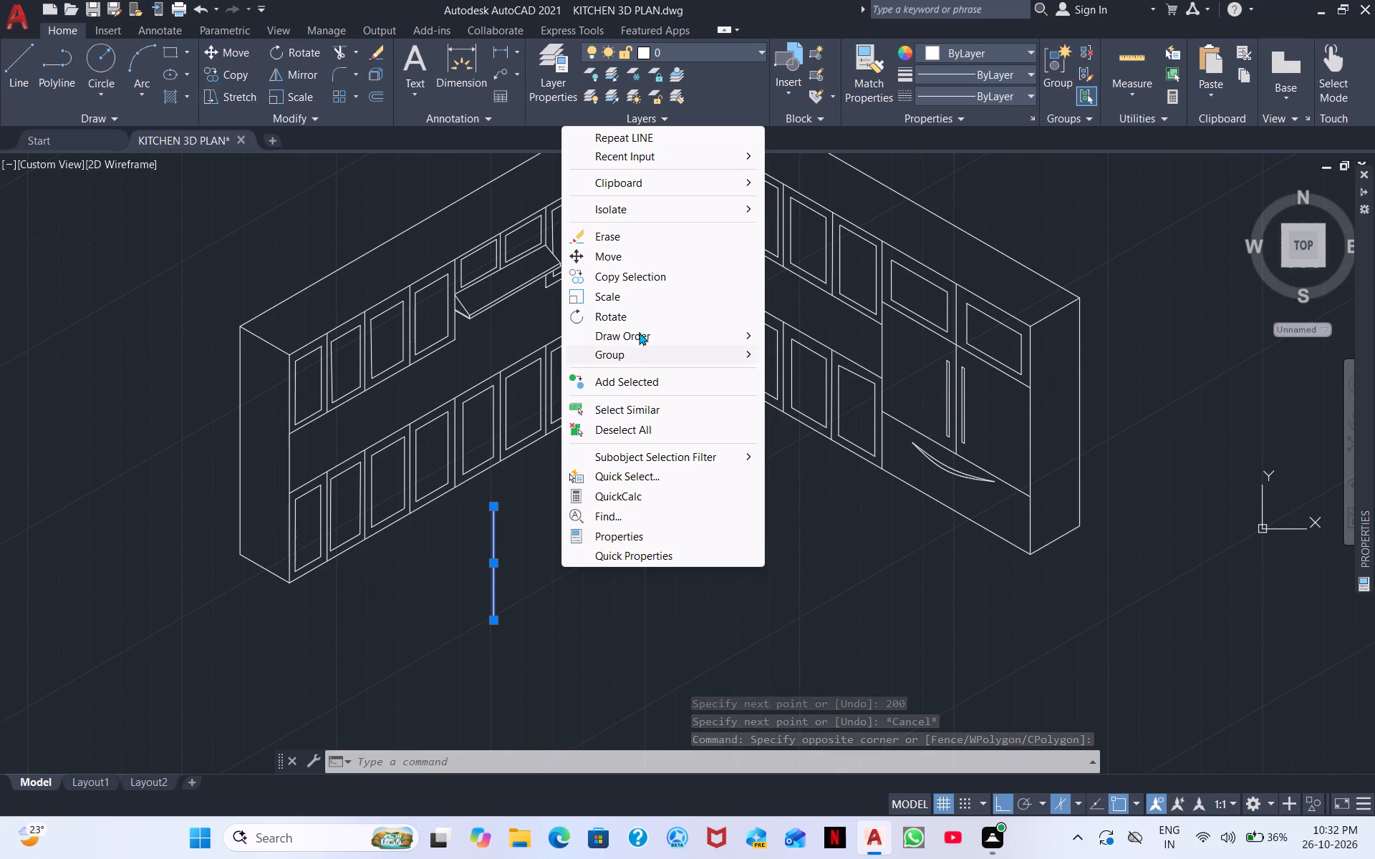
{"action": "left_click", "coordinate": [631, 255]}
{"action": "left_click", "coordinate": [493, 611]}
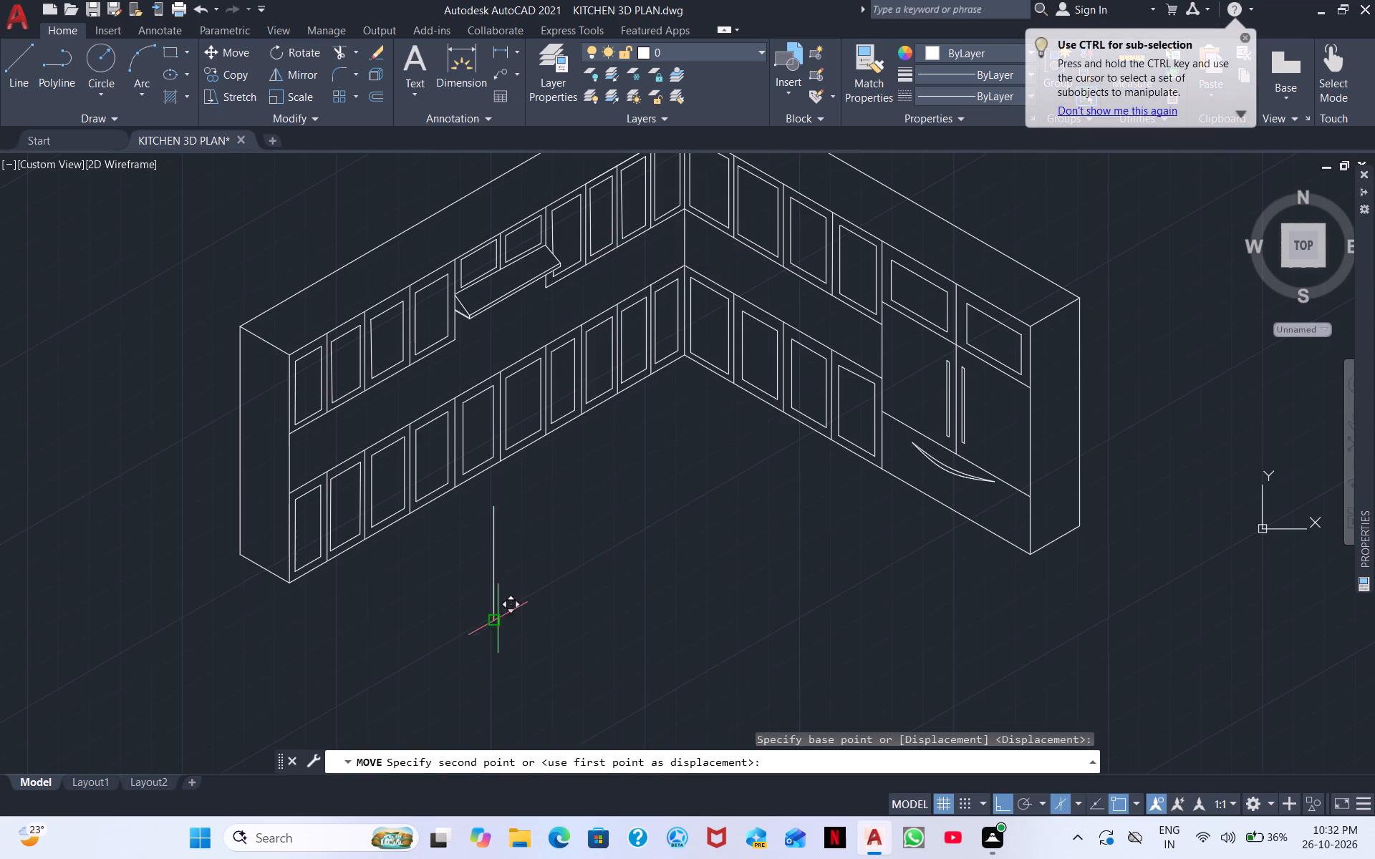
{"action": "middle_click_drag", "start_coordinate": [589, 720], "coordinate": [516, 404]}
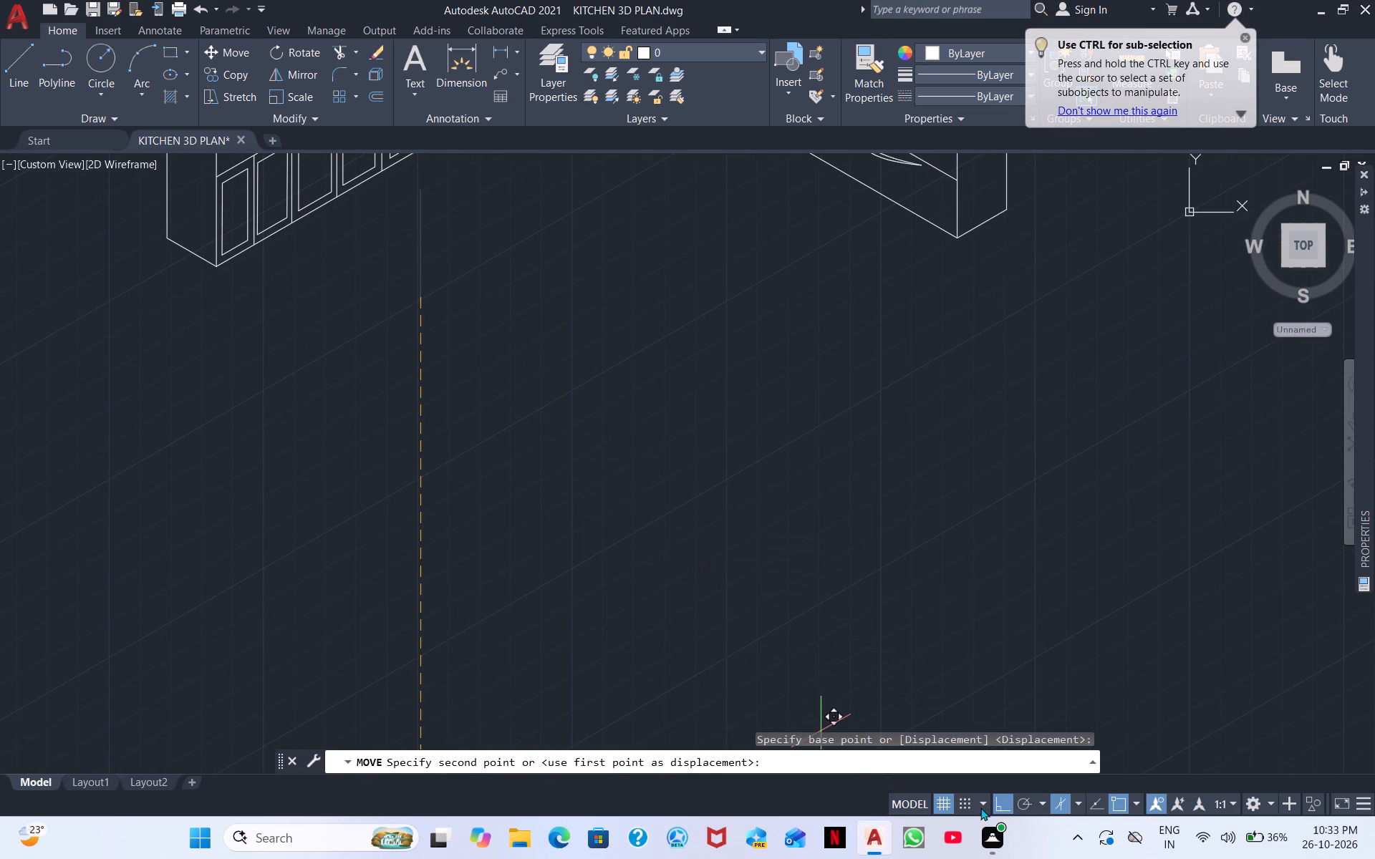
{"action": "left_click", "coordinate": [997, 804]}
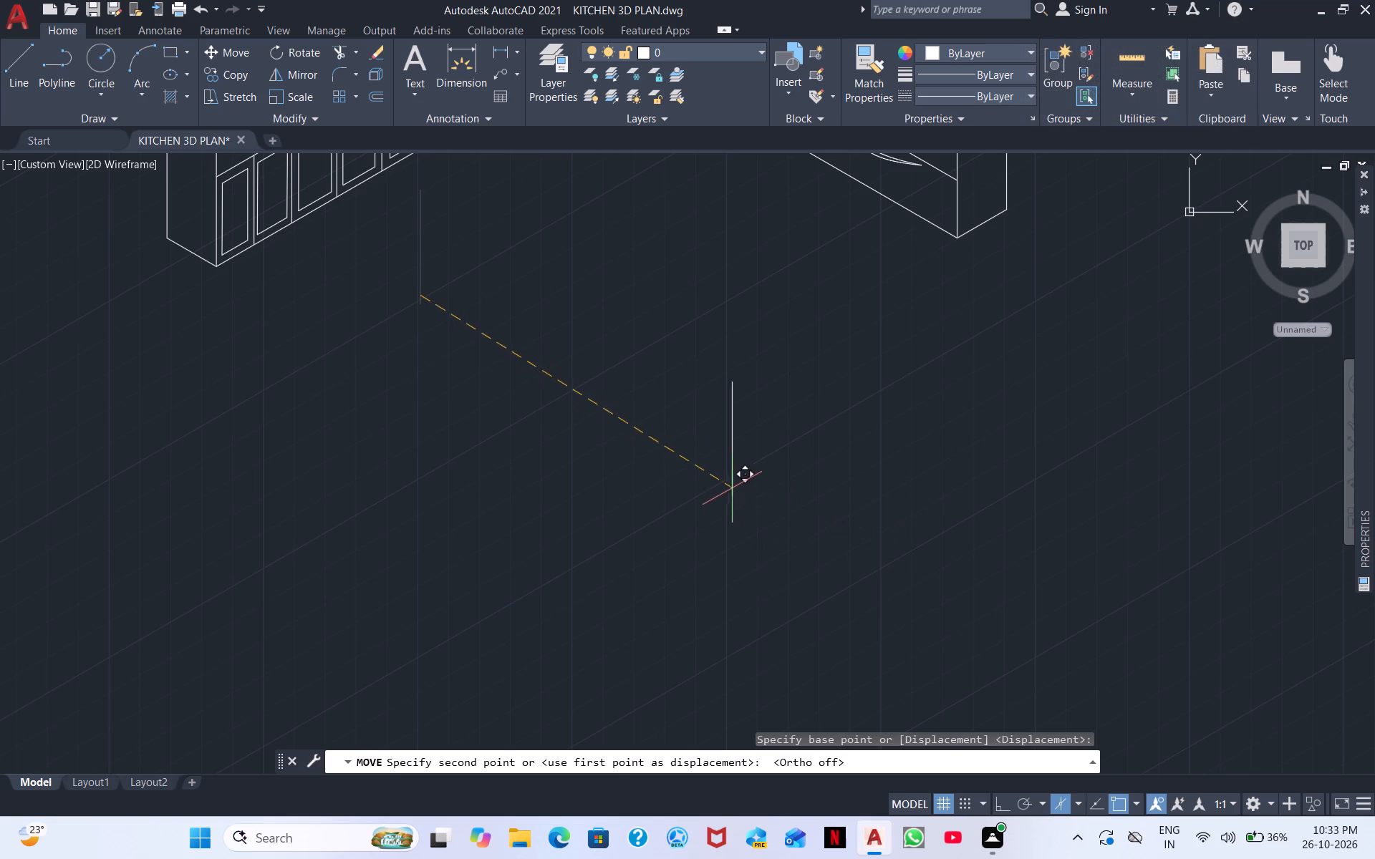
{"action": "left_click", "coordinate": [724, 489]}
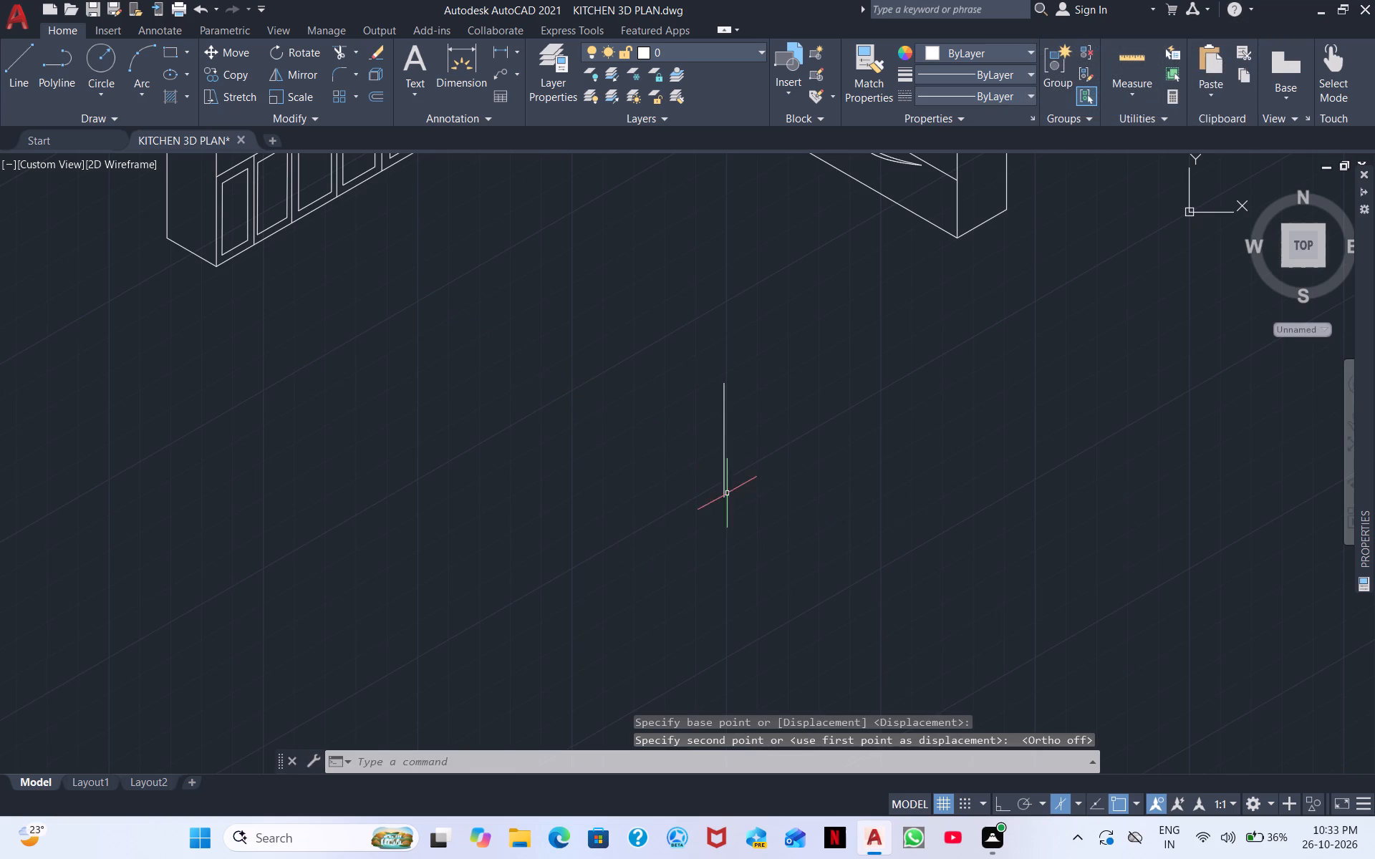
With Ortho on, complete an isometric face from the vertical line's top: 200 units at 30°, 200 units down, and back to its lower end.
{"action": "middle_click_drag", "start_coordinate": [642, 545], "coordinate": [478, 676]}
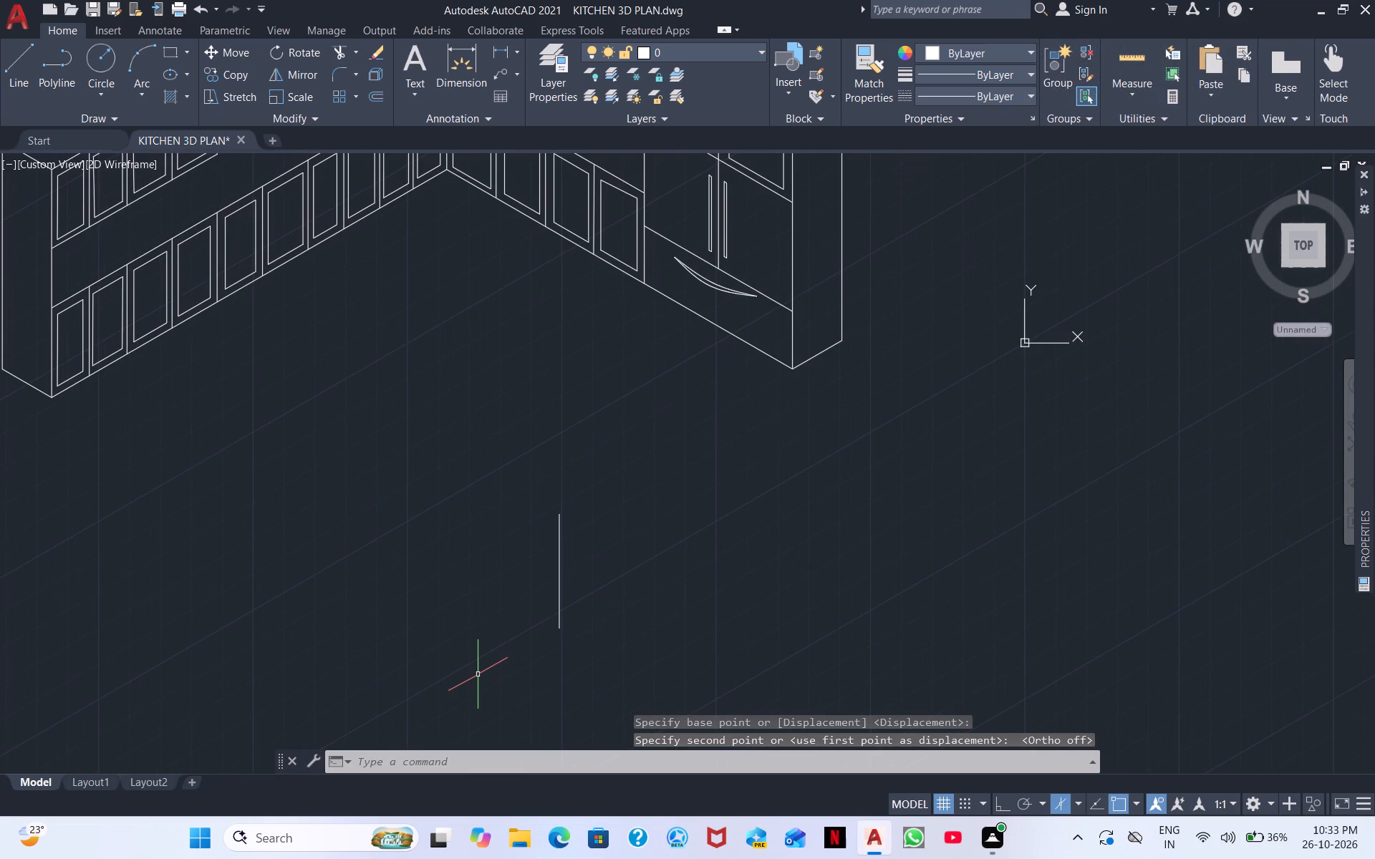
{"action": "right_click", "coordinate": [479, 672]}
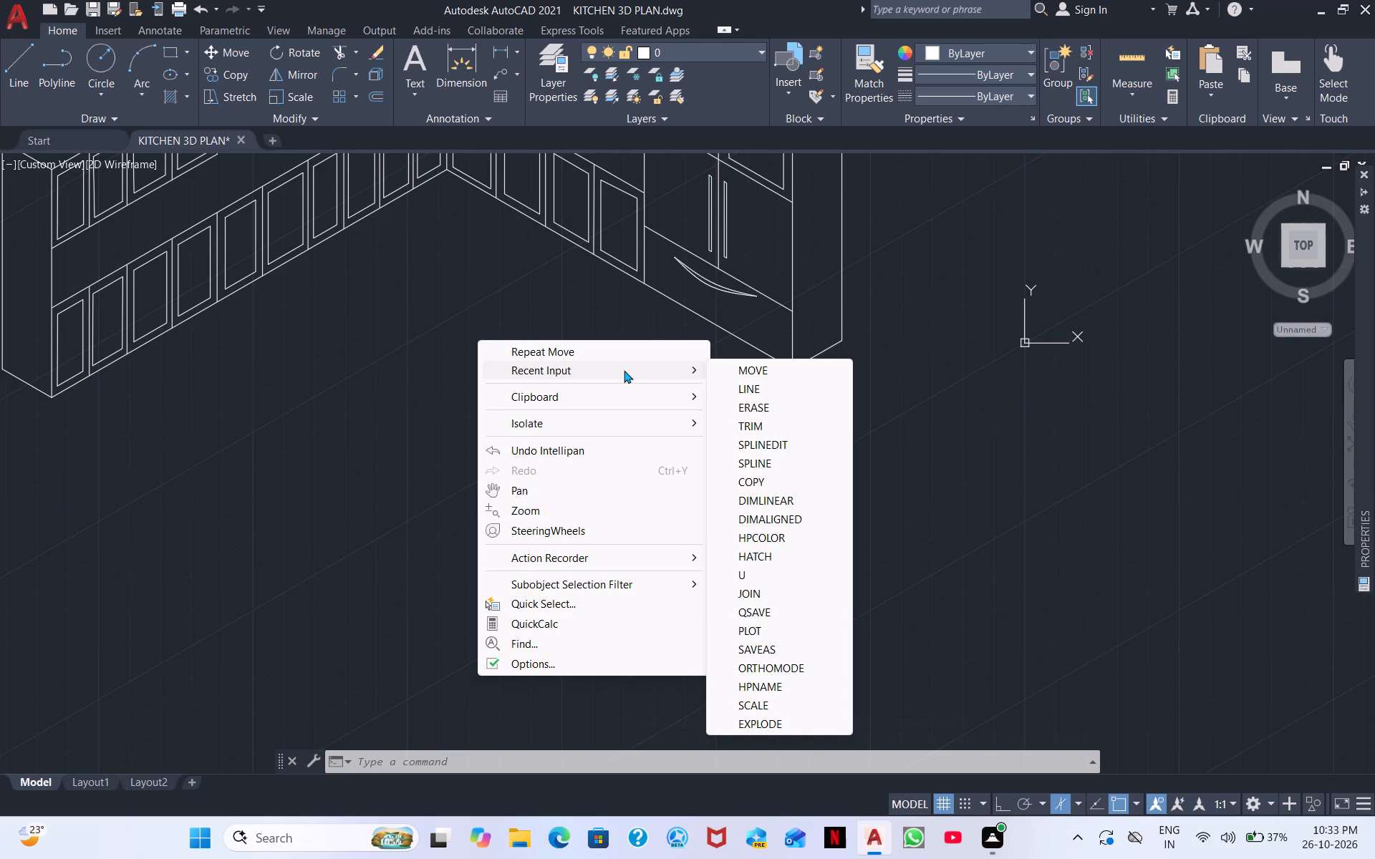
{"action": "left_click", "coordinate": [742, 390]}
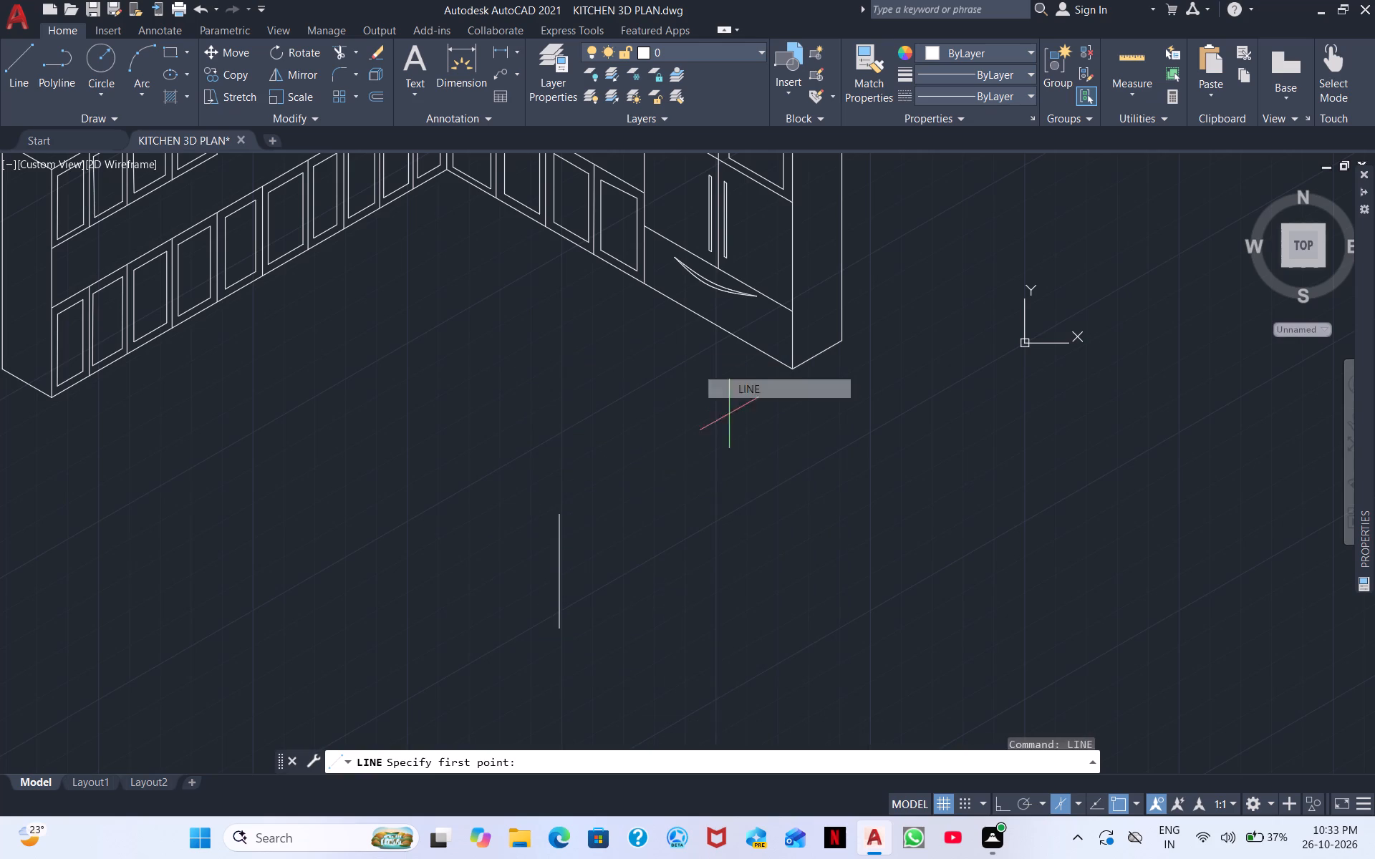
{"action": "left_click", "coordinate": [560, 515]}
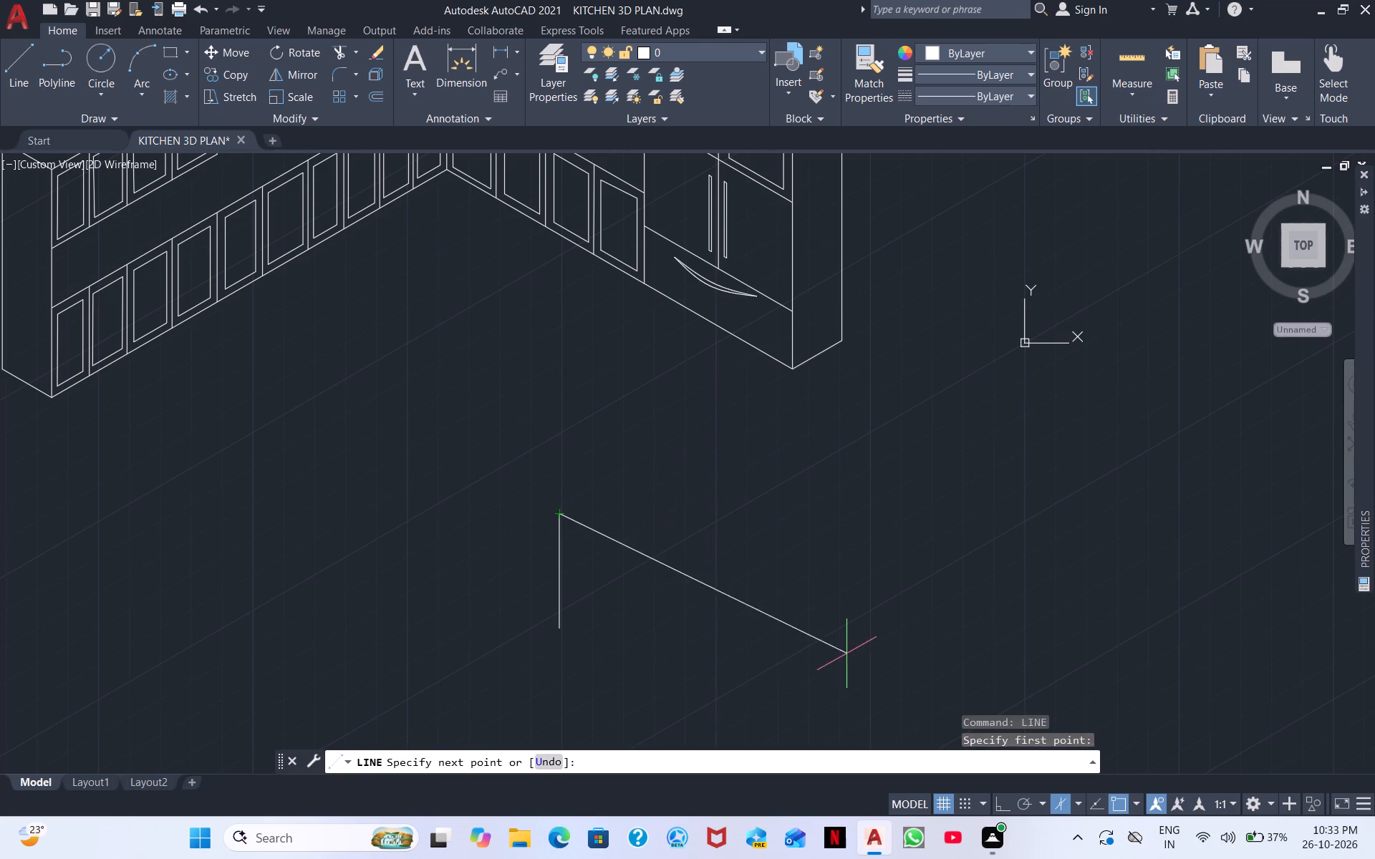
{"action": "left_click", "coordinate": [1002, 806]}
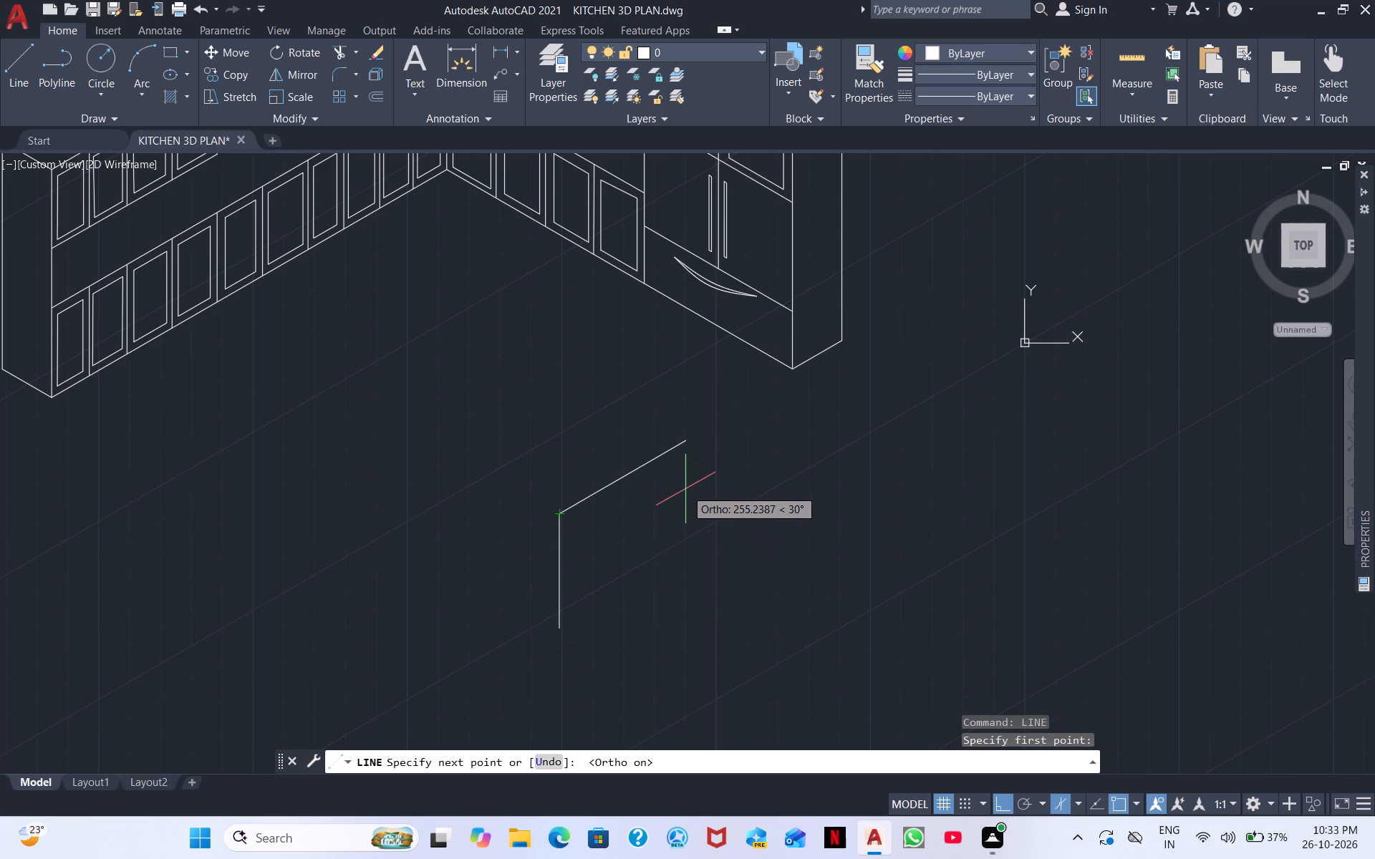
{"action": "type", "text": "200"}
{"action": "key", "text": "Return"}
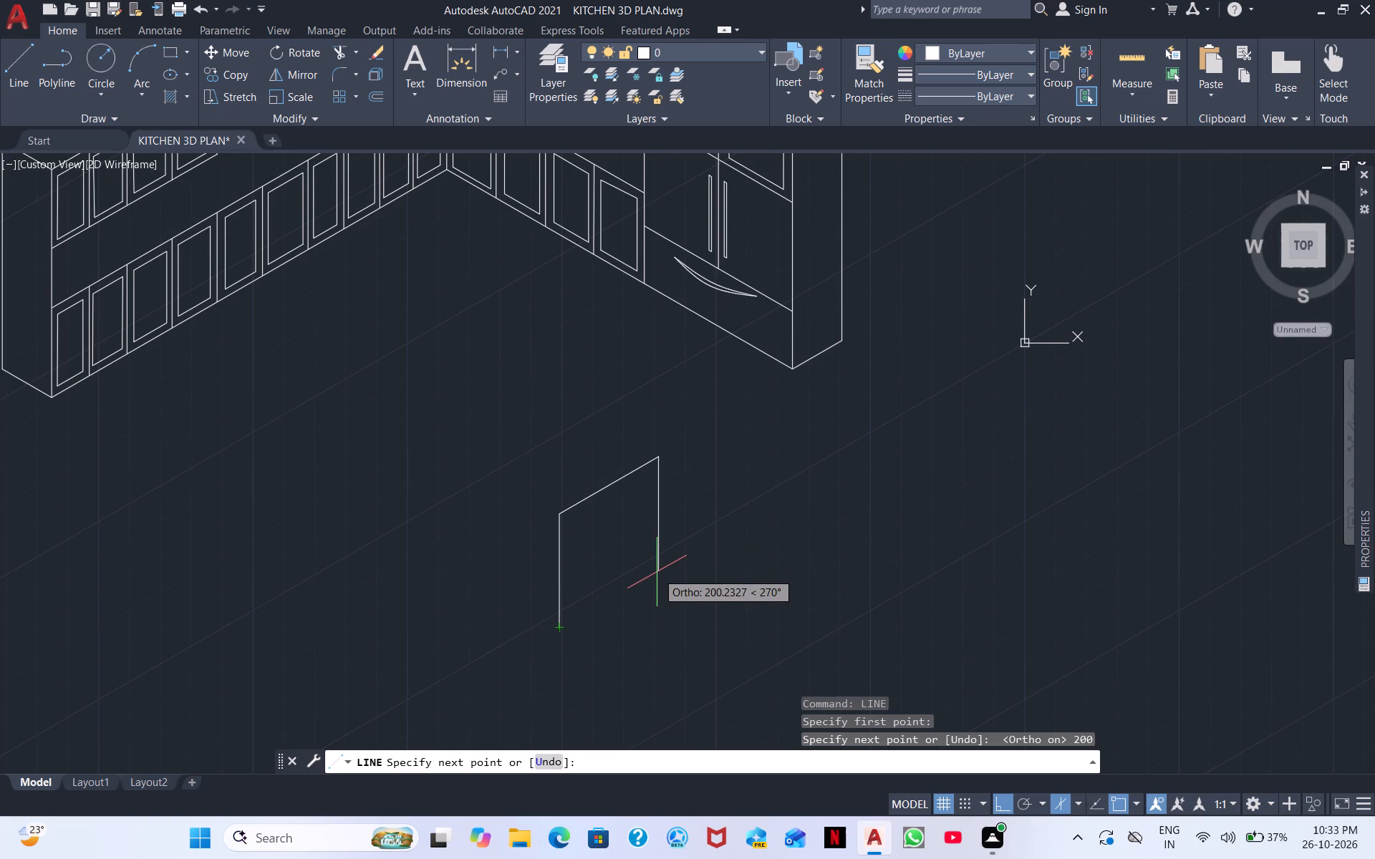
{"action": "type", "text": "200"}
{"action": "key", "text": "Return"}
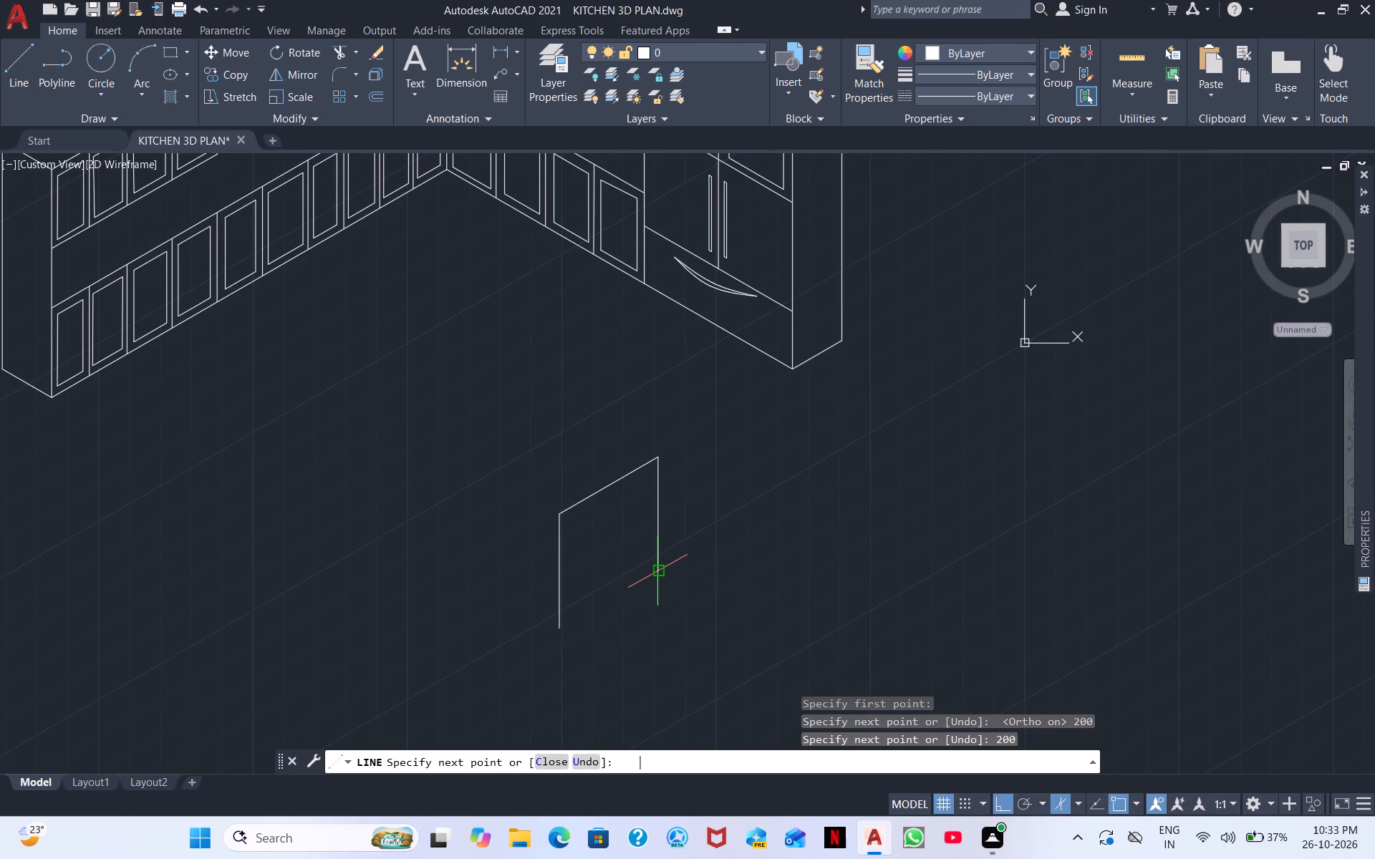
{"action": "left_click", "coordinate": [555, 629]}
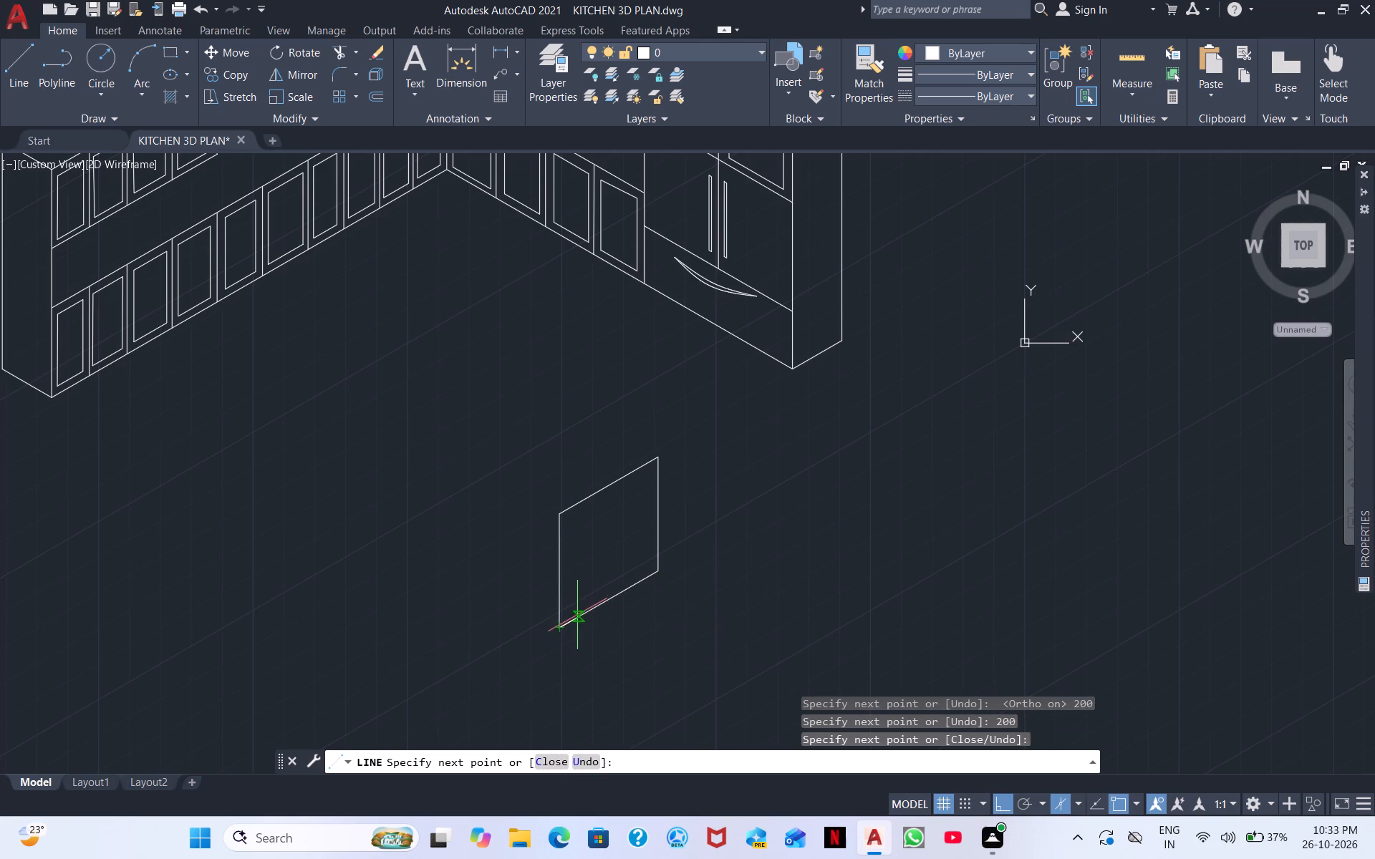
{"action": "key", "text": "Escape"}
Draw the box's top face from the existing face's far upper corner: 300 plus 100 units at 150°, 200 at 210°, back to the near corner.
{"action": "right_click_drag", "start_coordinate": [579, 565], "coordinate": [580, 576]}
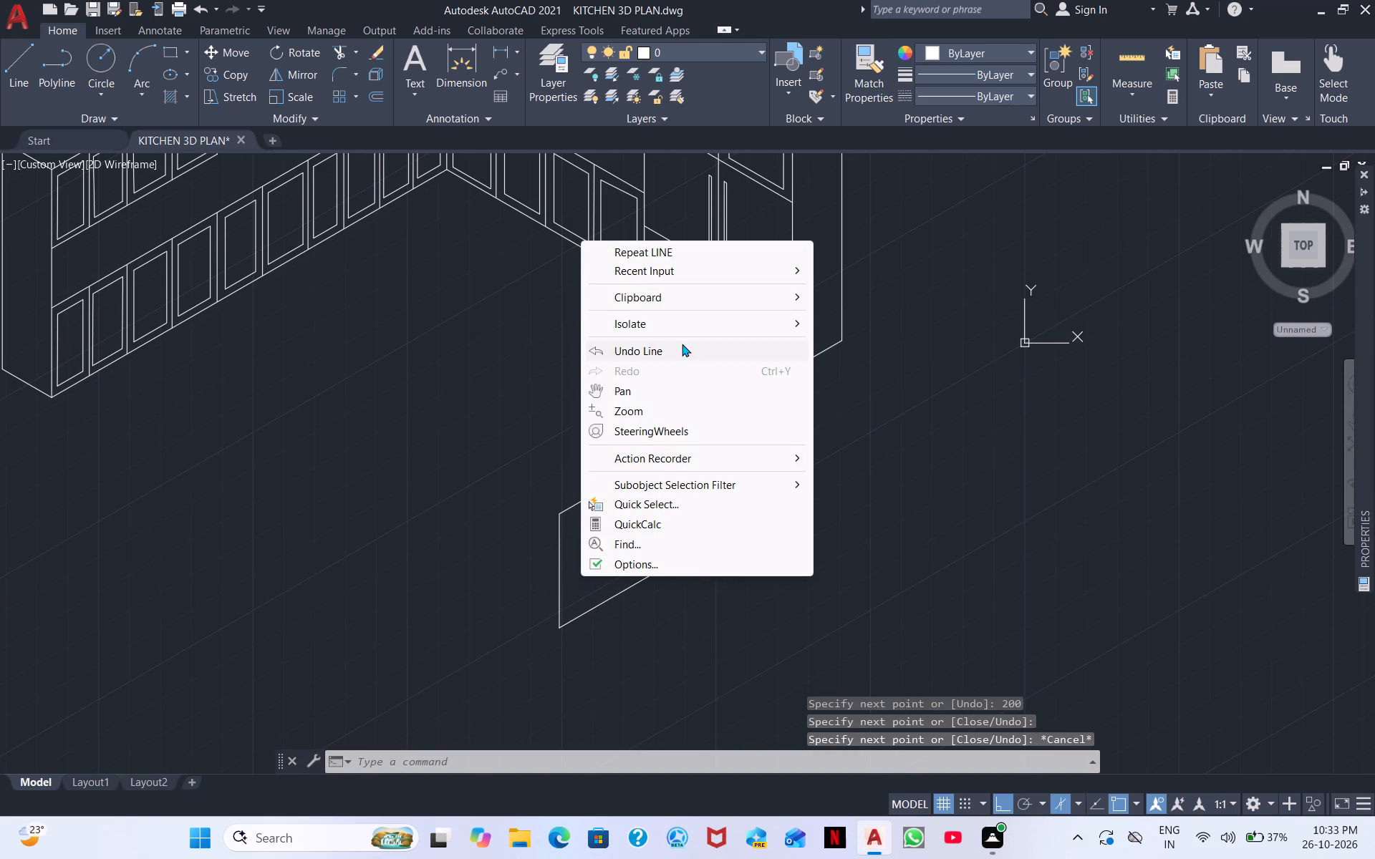
{"action": "left_click", "coordinate": [651, 251]}
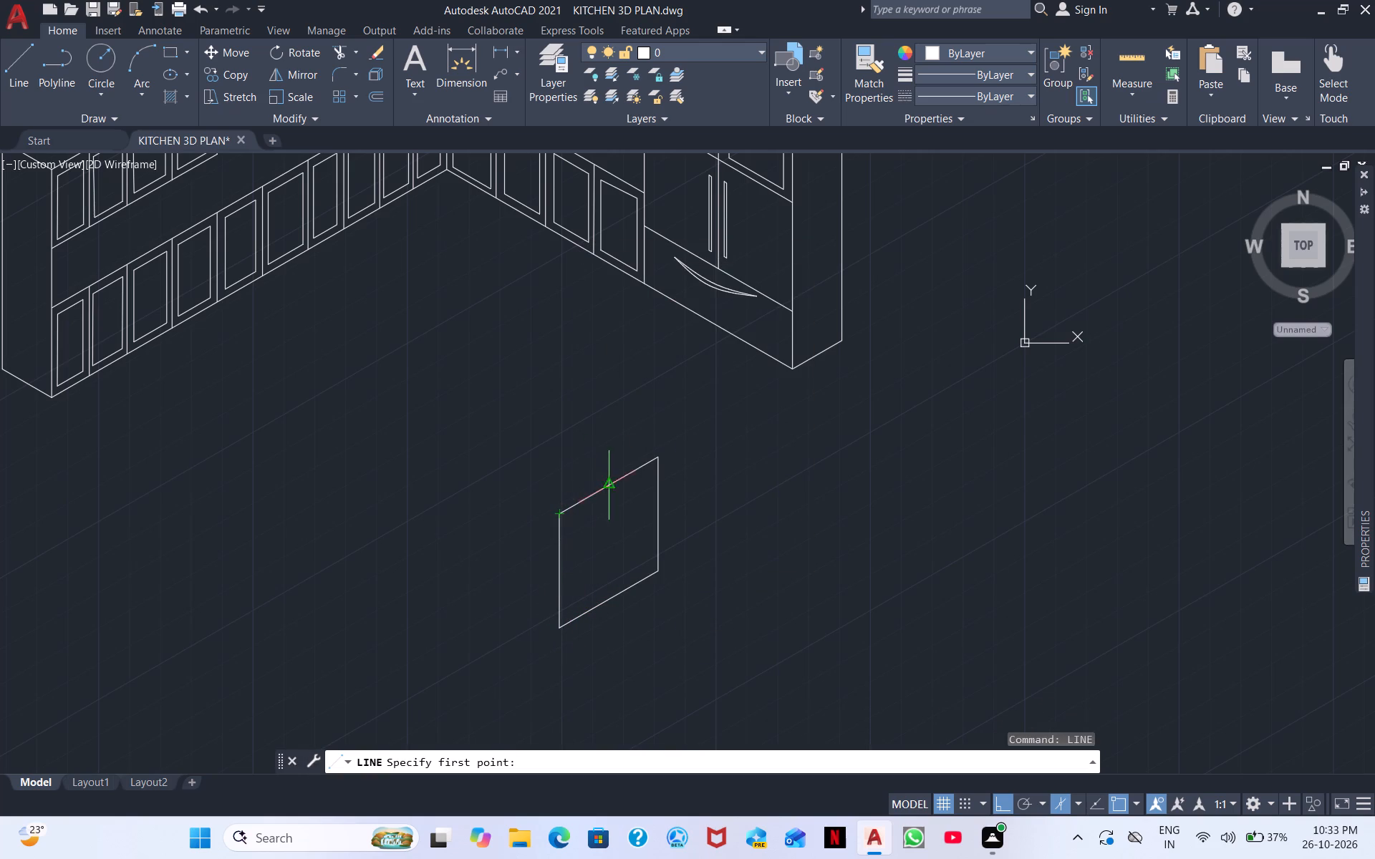
{"action": "left_click", "coordinate": [660, 458]}
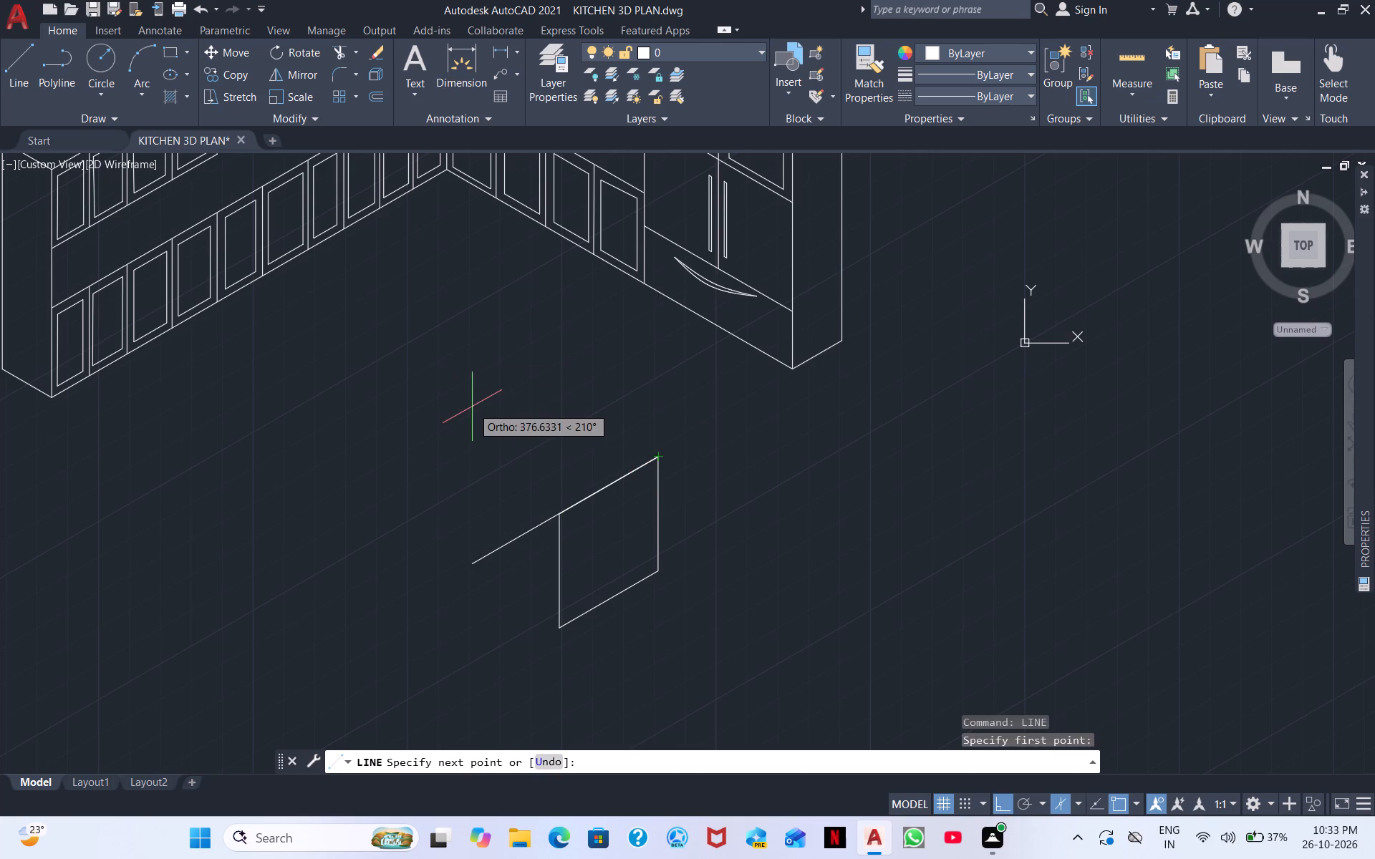
{"action": "key", "text": "F5"}
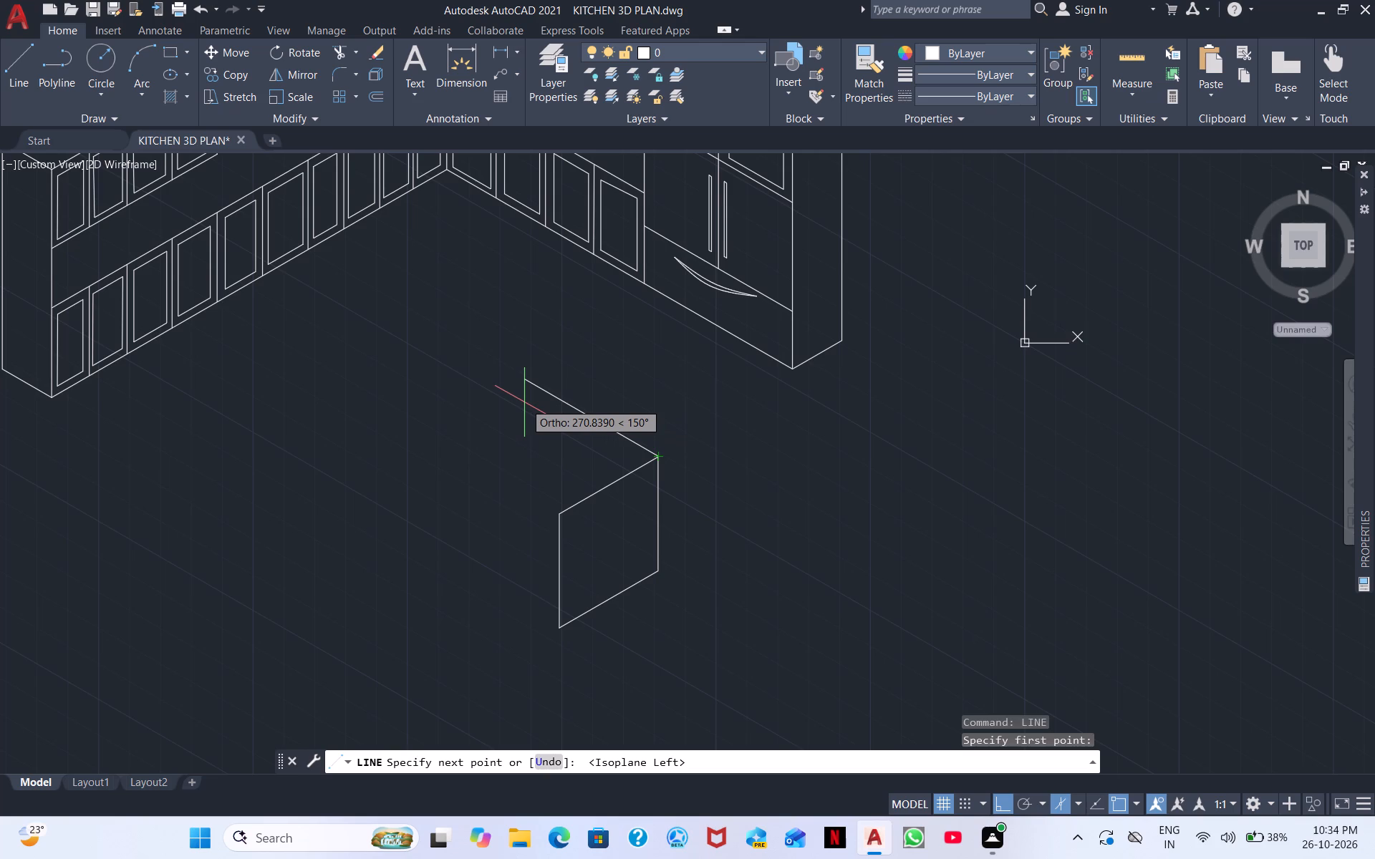
{"action": "type", "text": "300"}
{"action": "key", "text": "Return"}
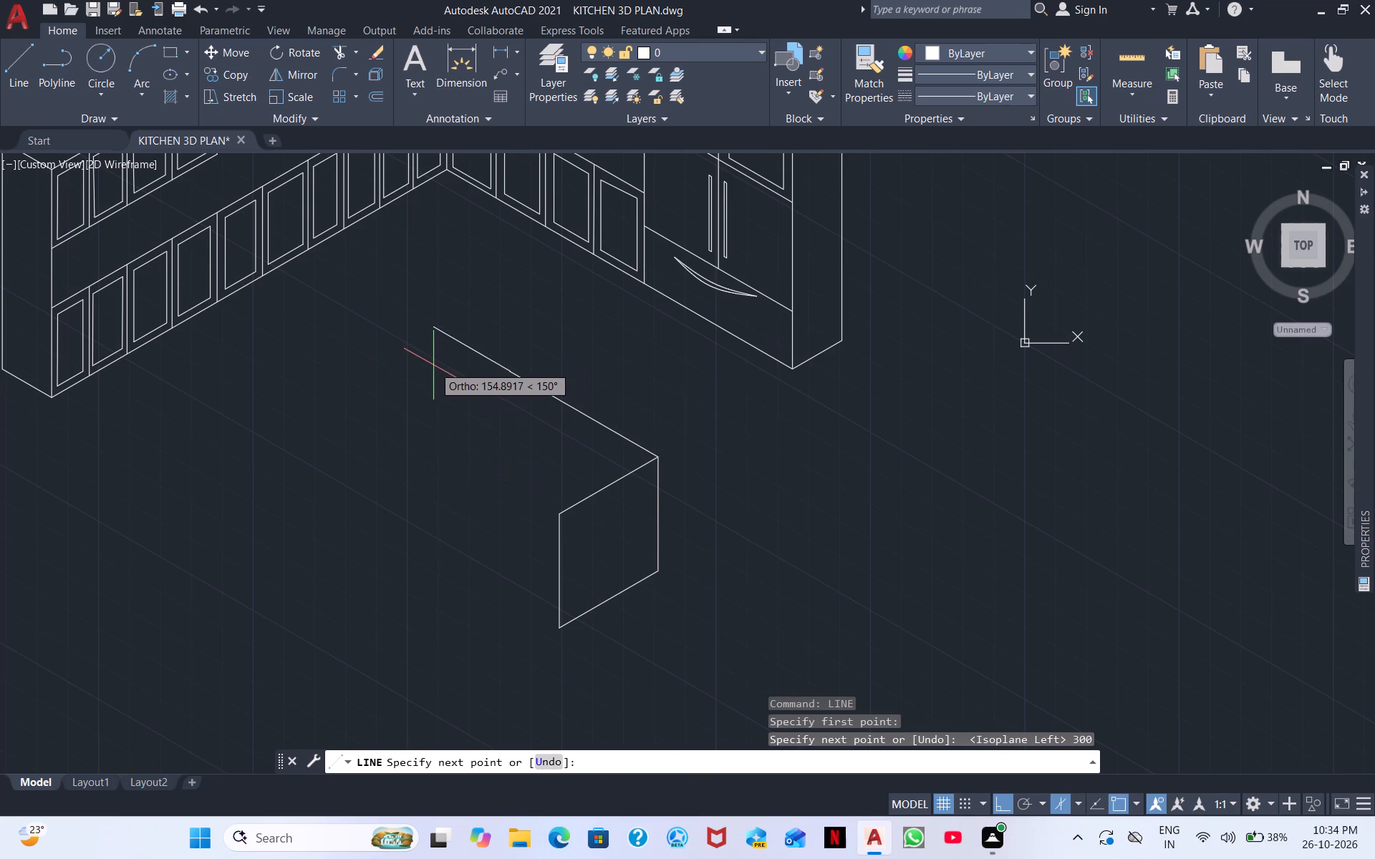
{"action": "type", "text": "100"}
{"action": "key", "text": "Return"}
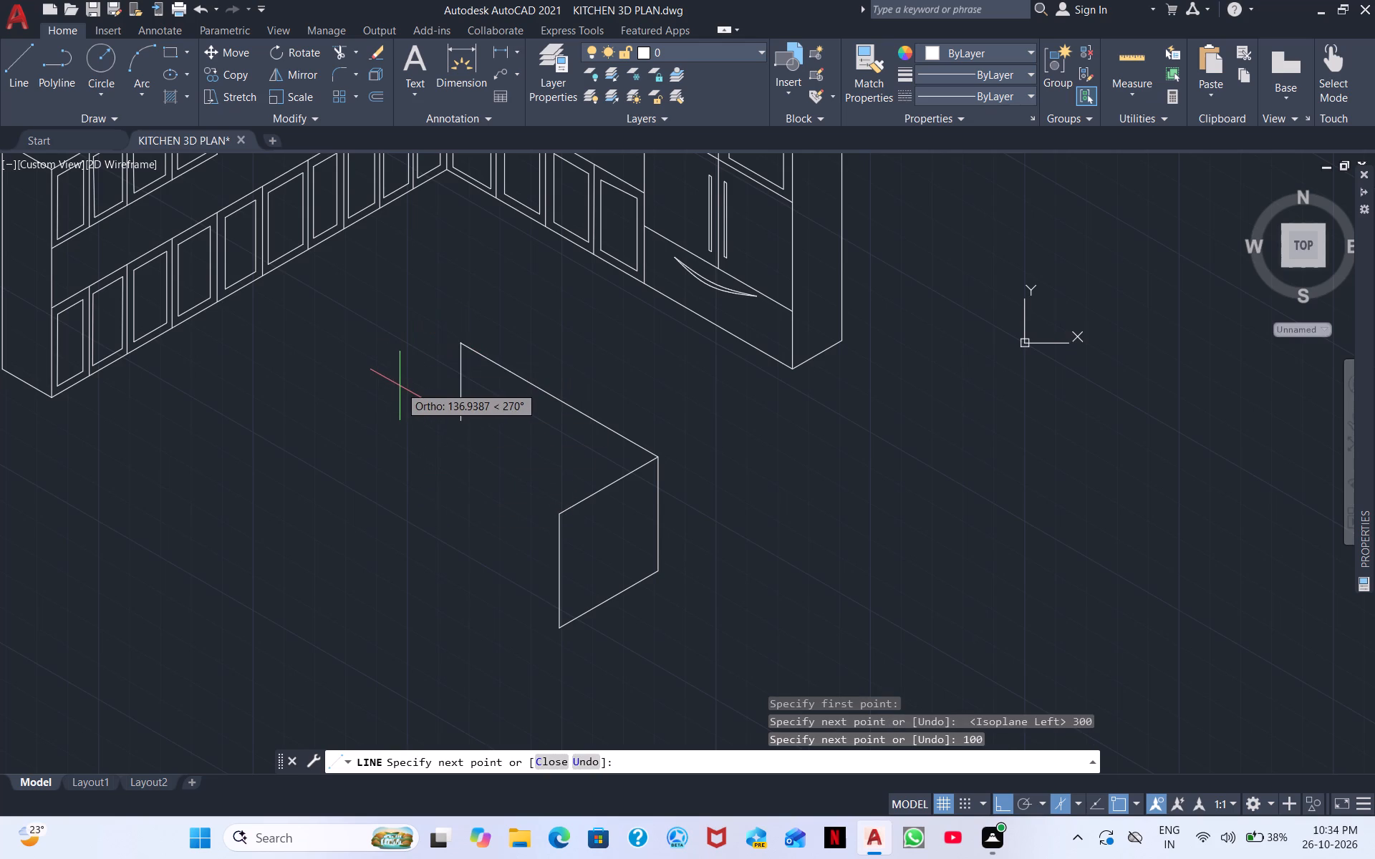
{"action": "key", "text": "F5"}
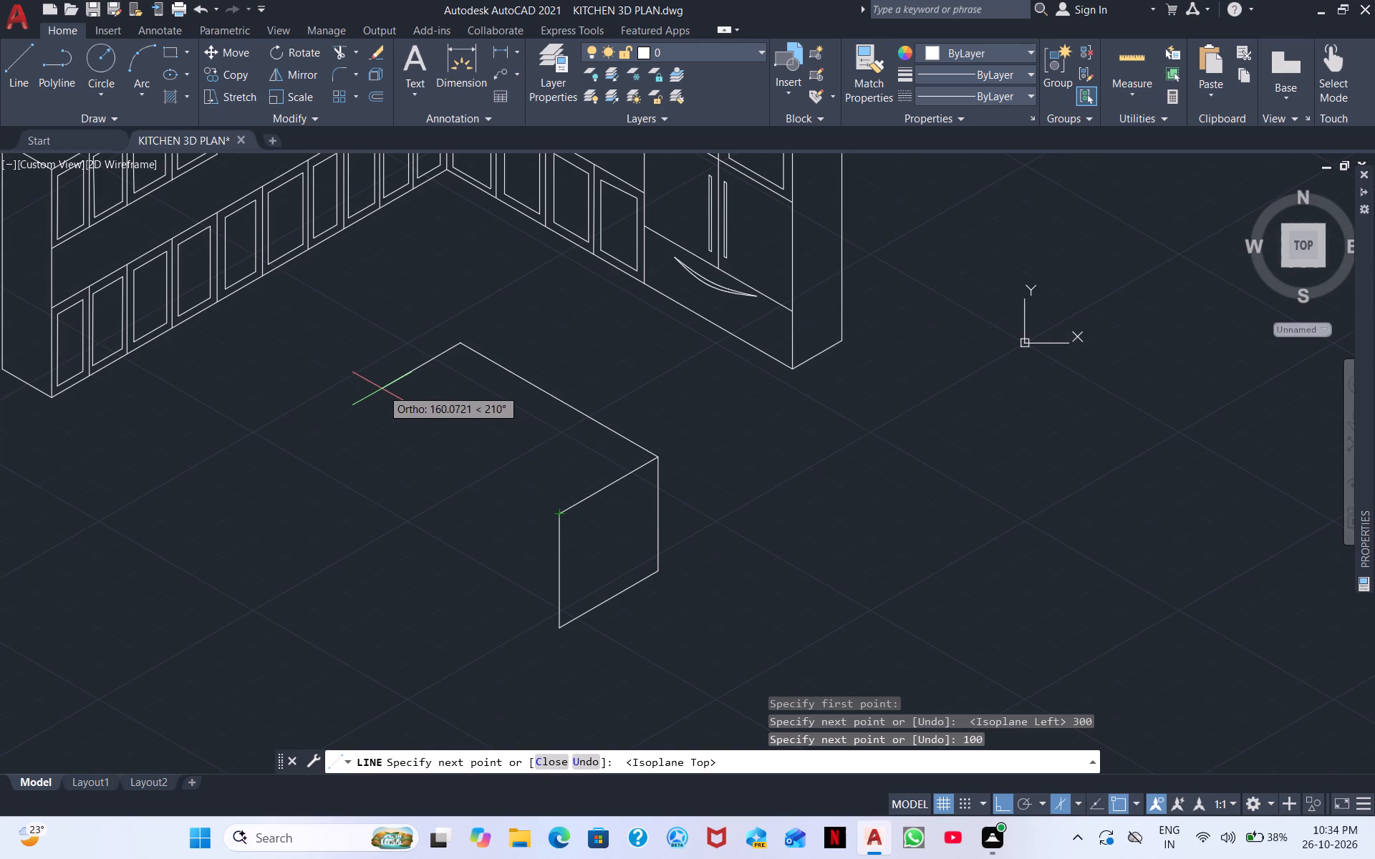
{"action": "type", "text": "200"}
{"action": "key", "text": "Return"}
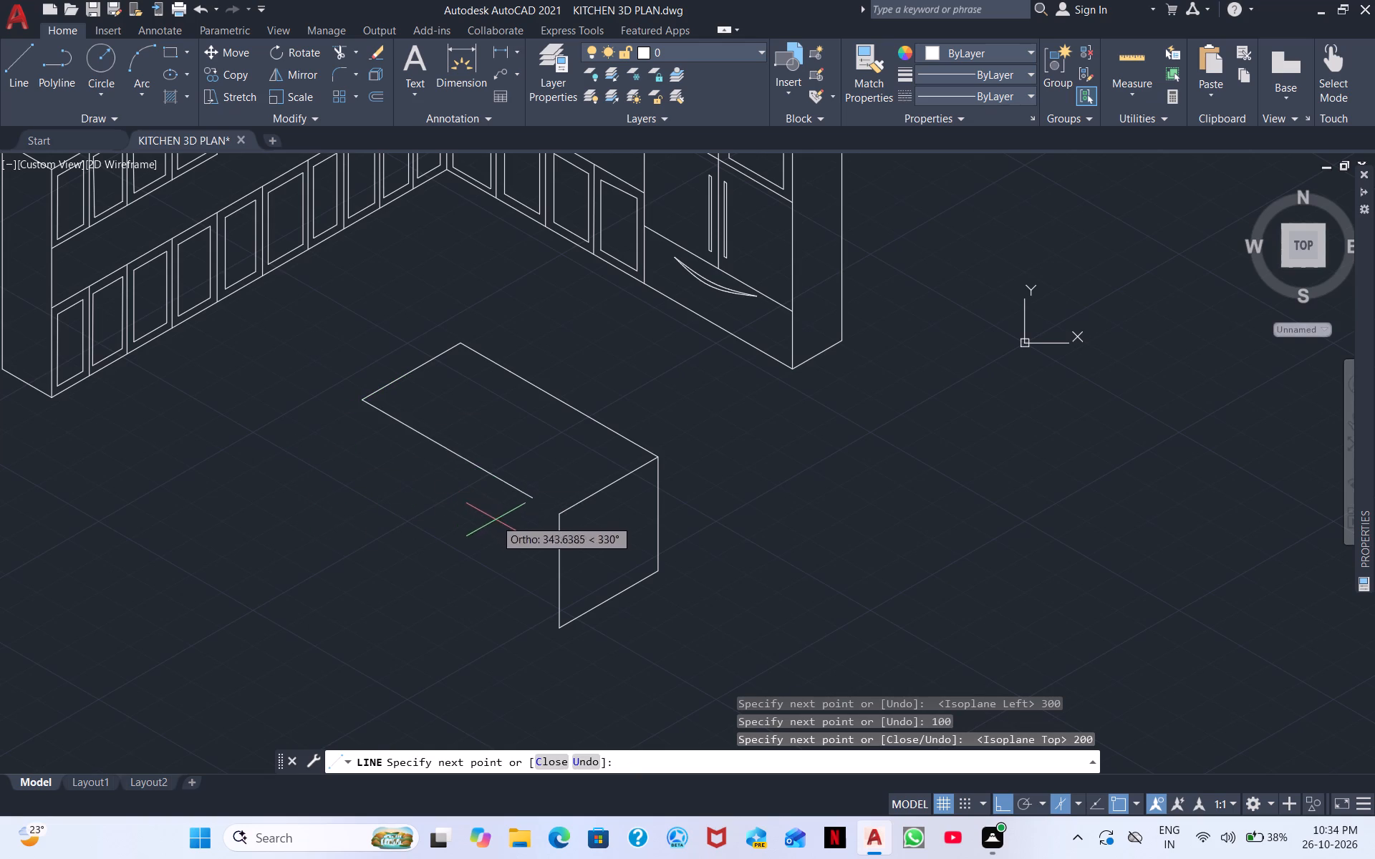
{"action": "left_click", "coordinate": [557, 517]}
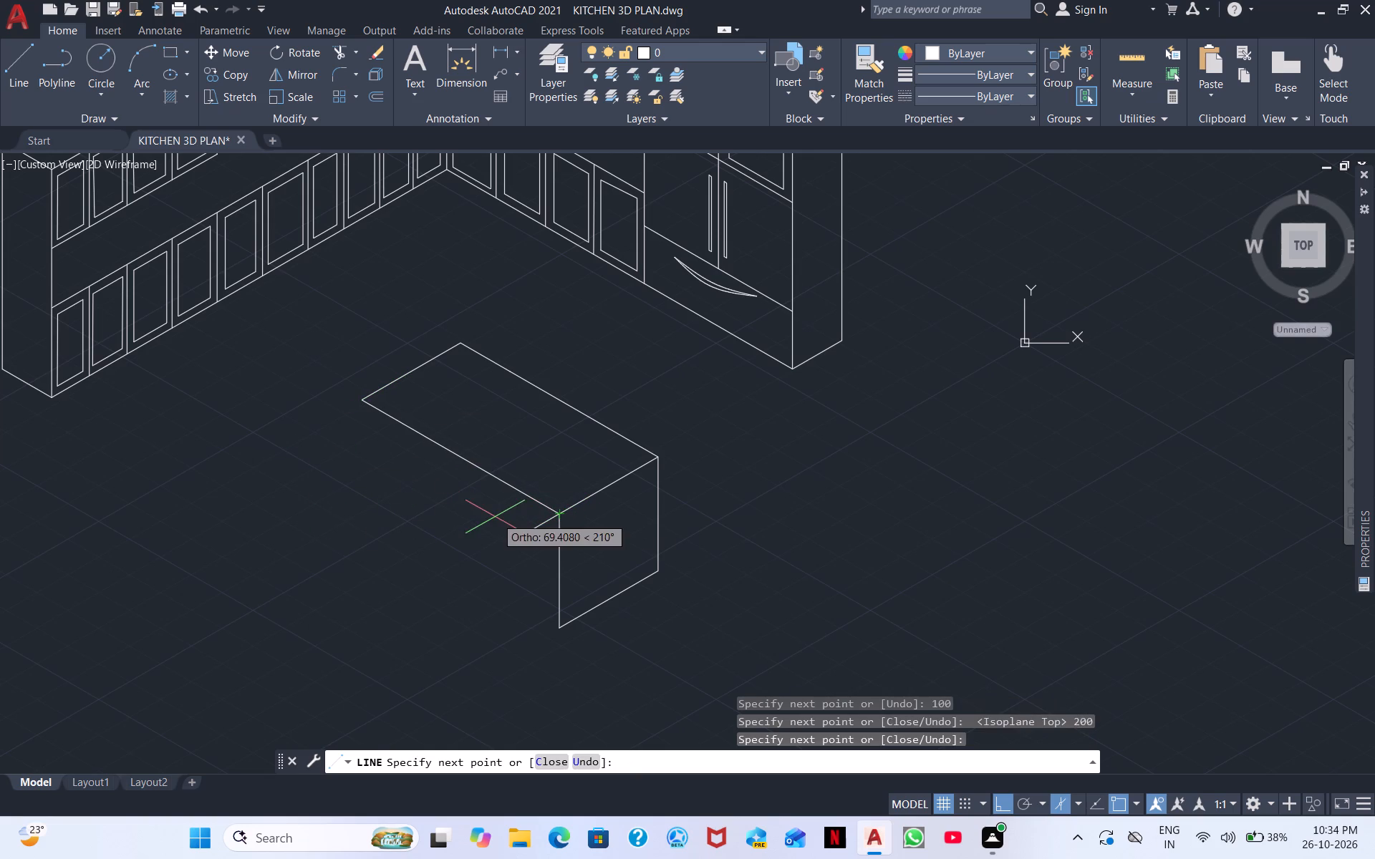
{"action": "key", "text": "Escape"}
Draw a vertical line down from the top face's open outer corner, ending below the level of the box's base.
{"action": "middle_click_drag", "start_coordinate": [437, 562], "coordinate": [559, 686]}
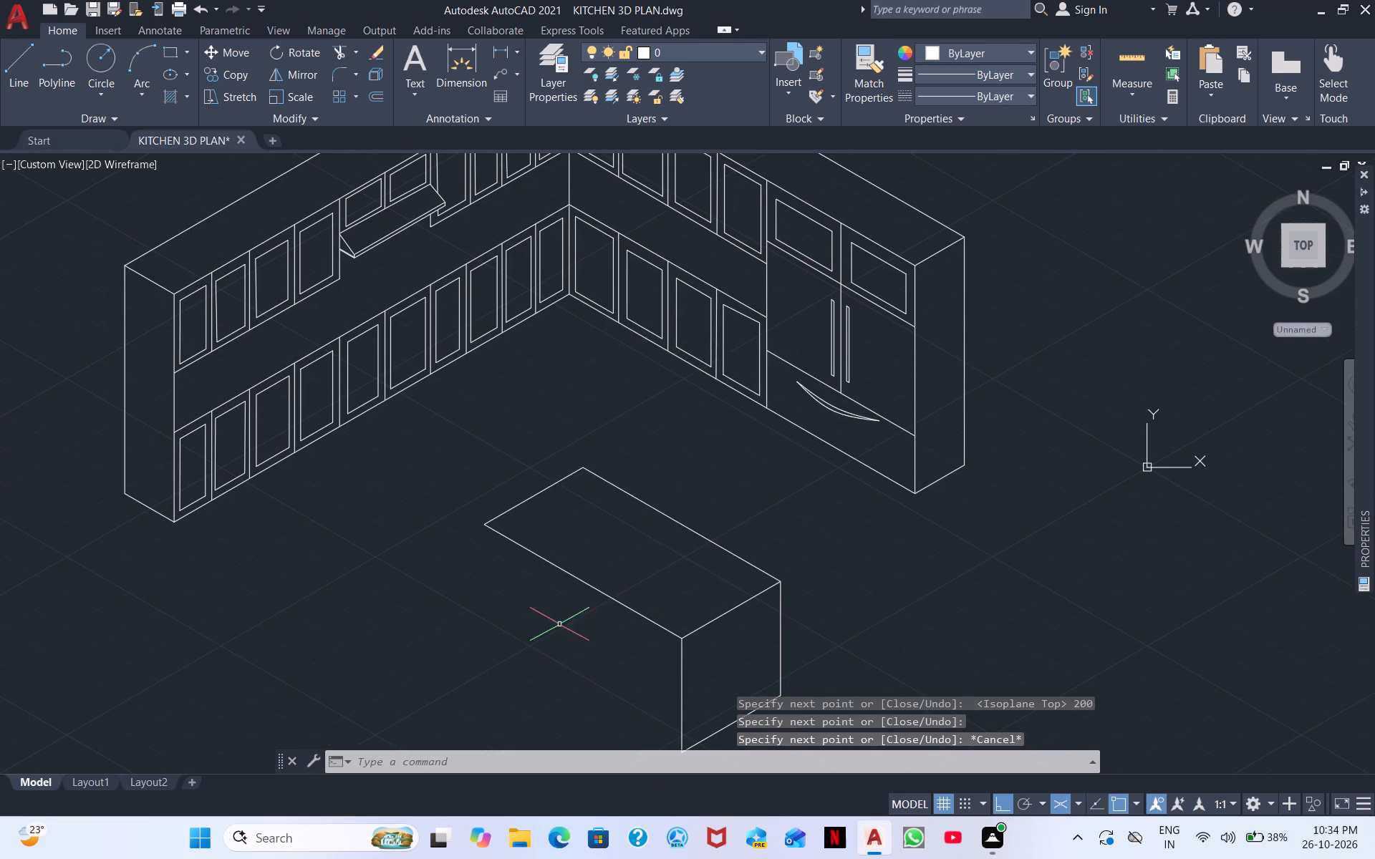
{"action": "right_click", "coordinate": [548, 603]}
{"action": "left_click", "coordinate": [627, 279]}
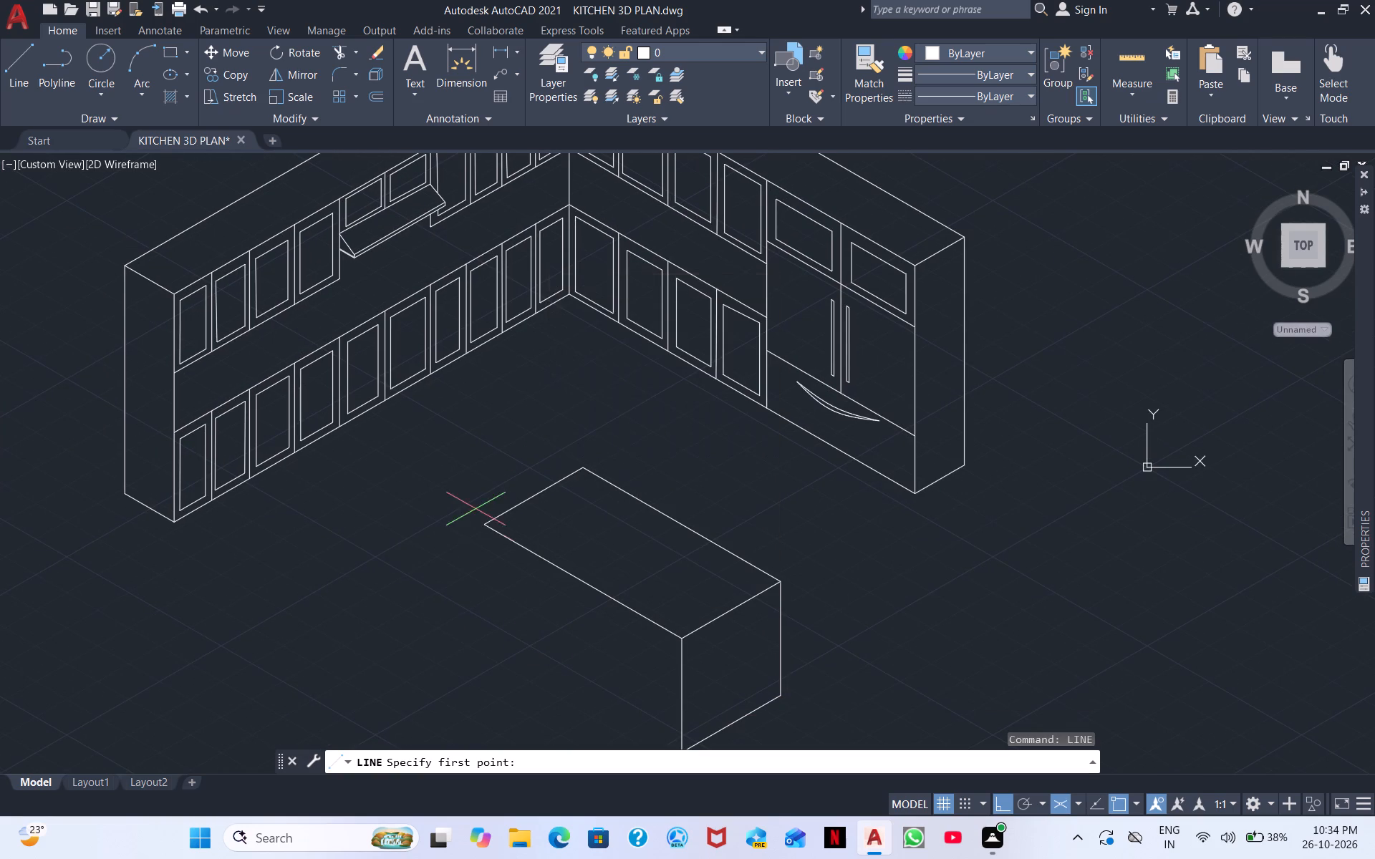
{"action": "left_click", "coordinate": [489, 526]}
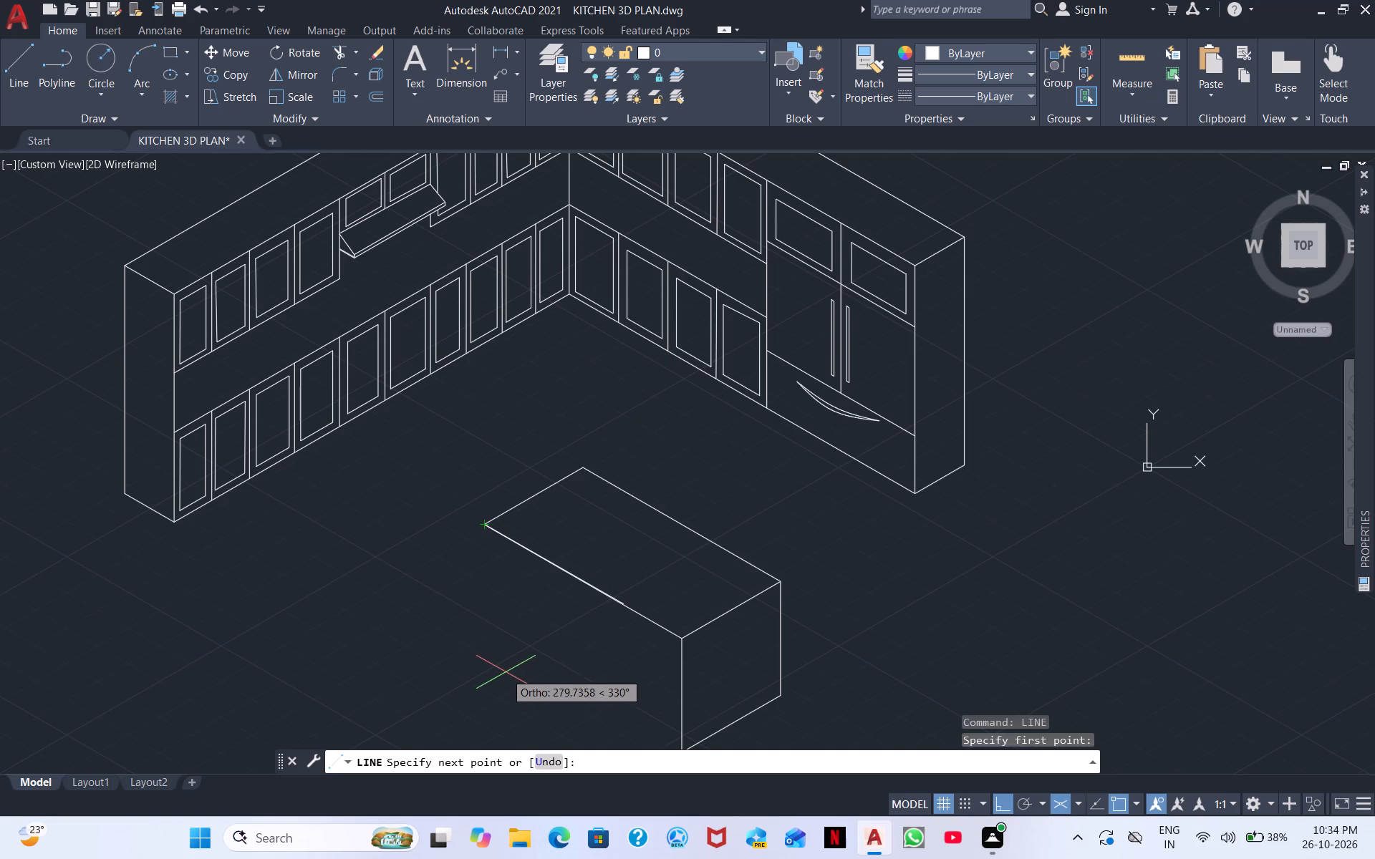
{"action": "key", "text": "F5"}
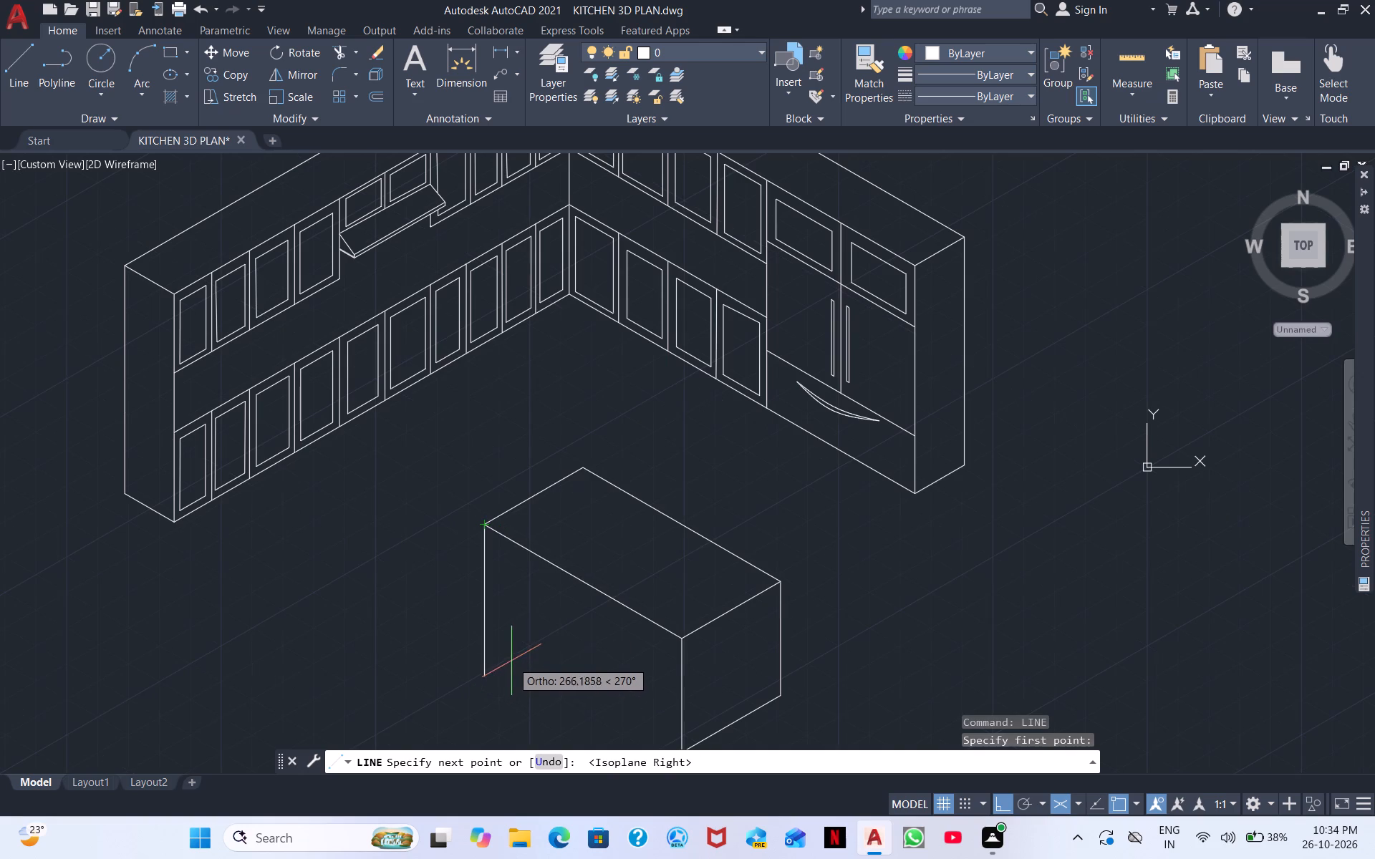
{"action": "middle_click_drag", "start_coordinate": [566, 653], "coordinate": [563, 512]}
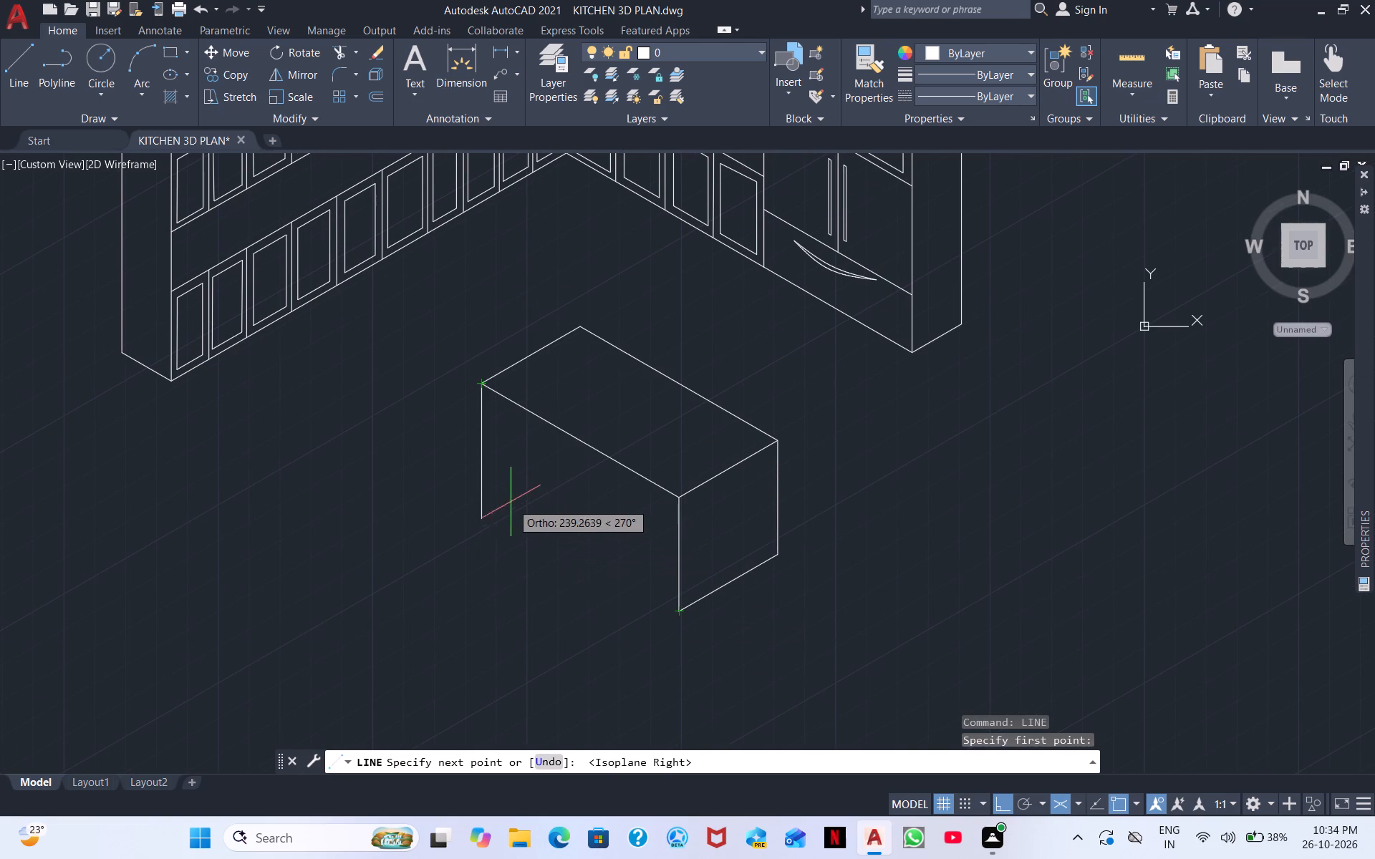
{"action": "left_click", "coordinate": [486, 533]}
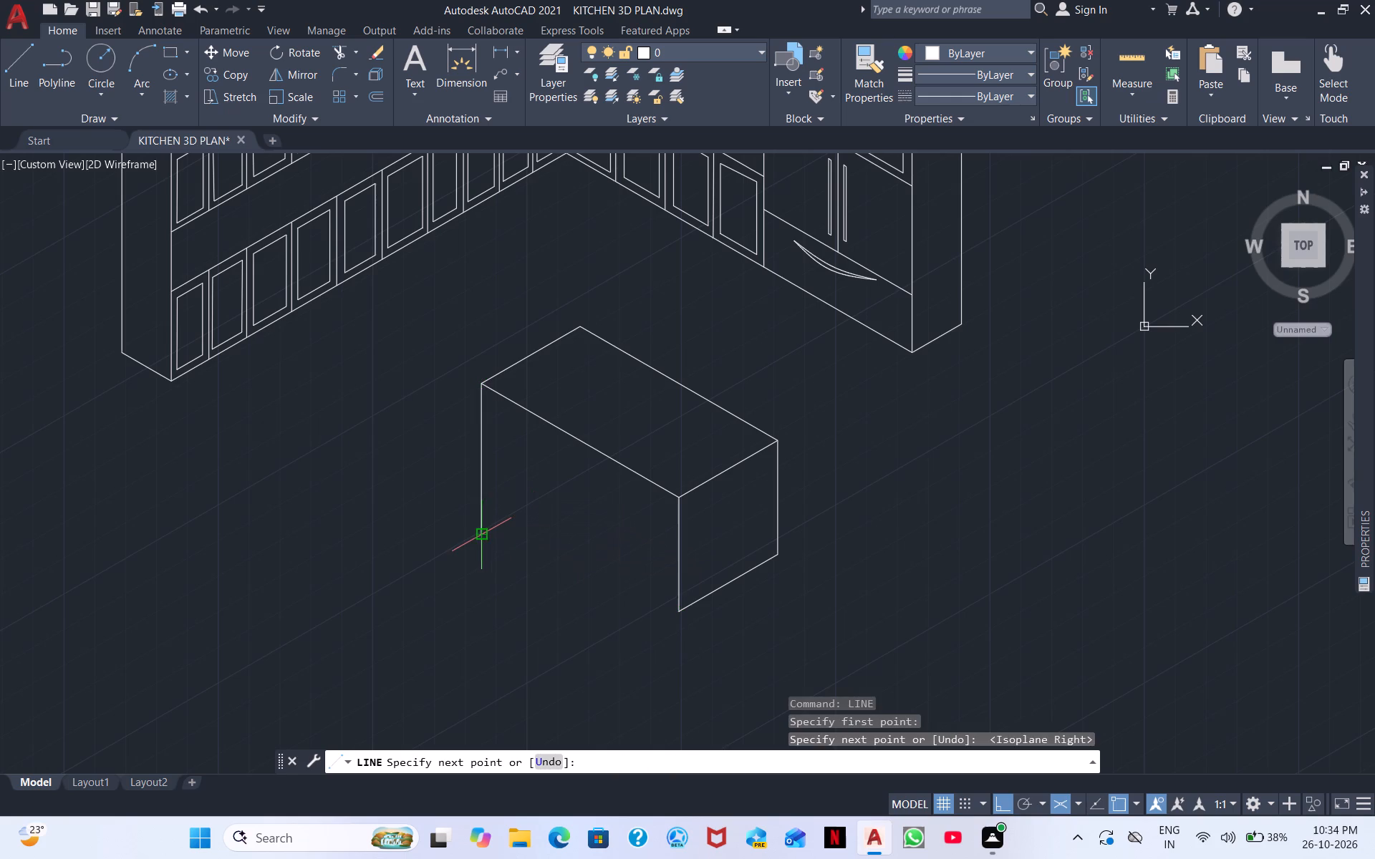
{"action": "key", "text": "Escape"}
Draw the long front face's bottom edge from the front corner's lower end, about 478 units at 150°, past the outer vertical line.
{"action": "right_click", "coordinate": [552, 578]}
{"action": "left_click", "coordinate": [632, 257]}
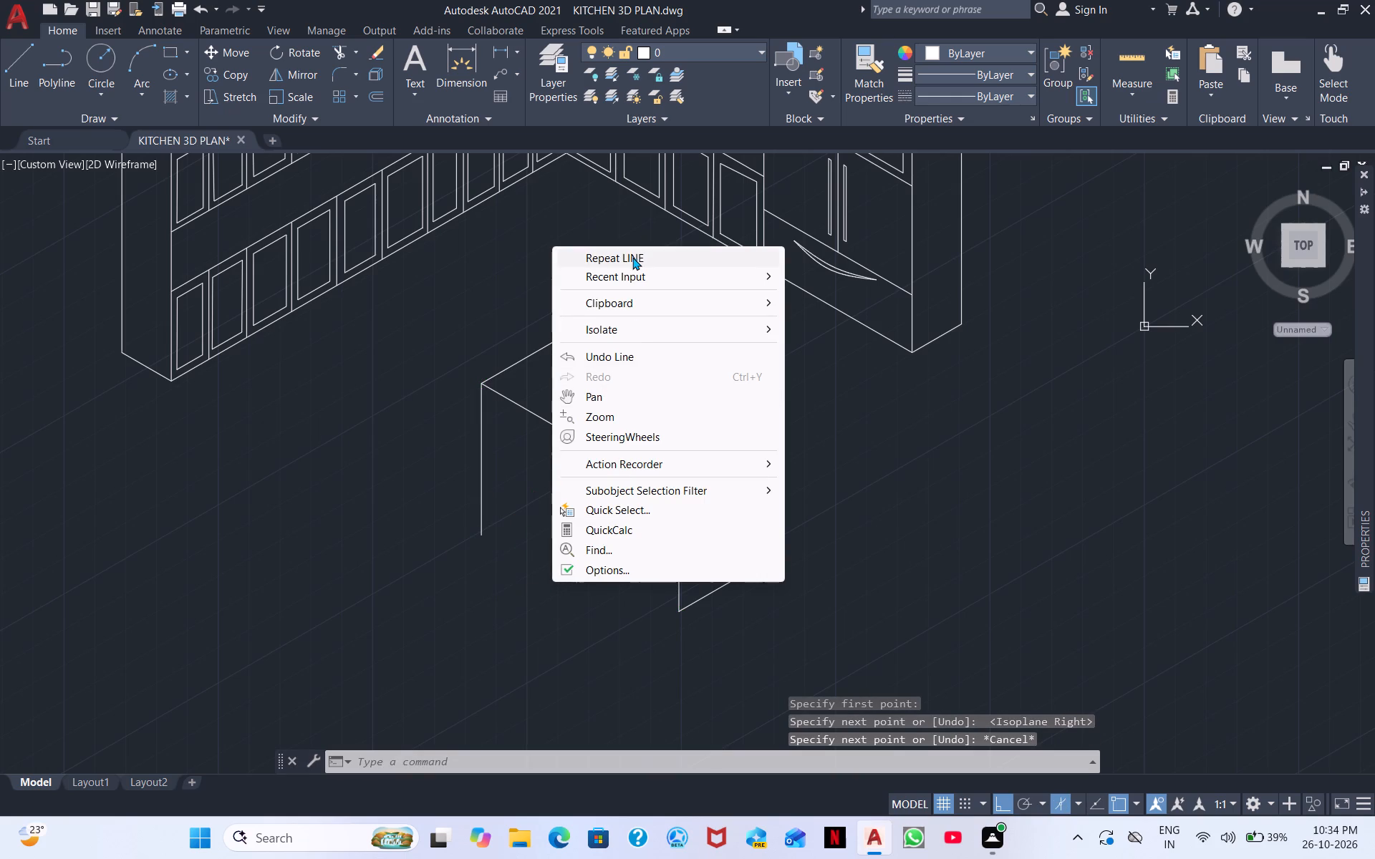
{"action": "left_click", "coordinate": [677, 618]}
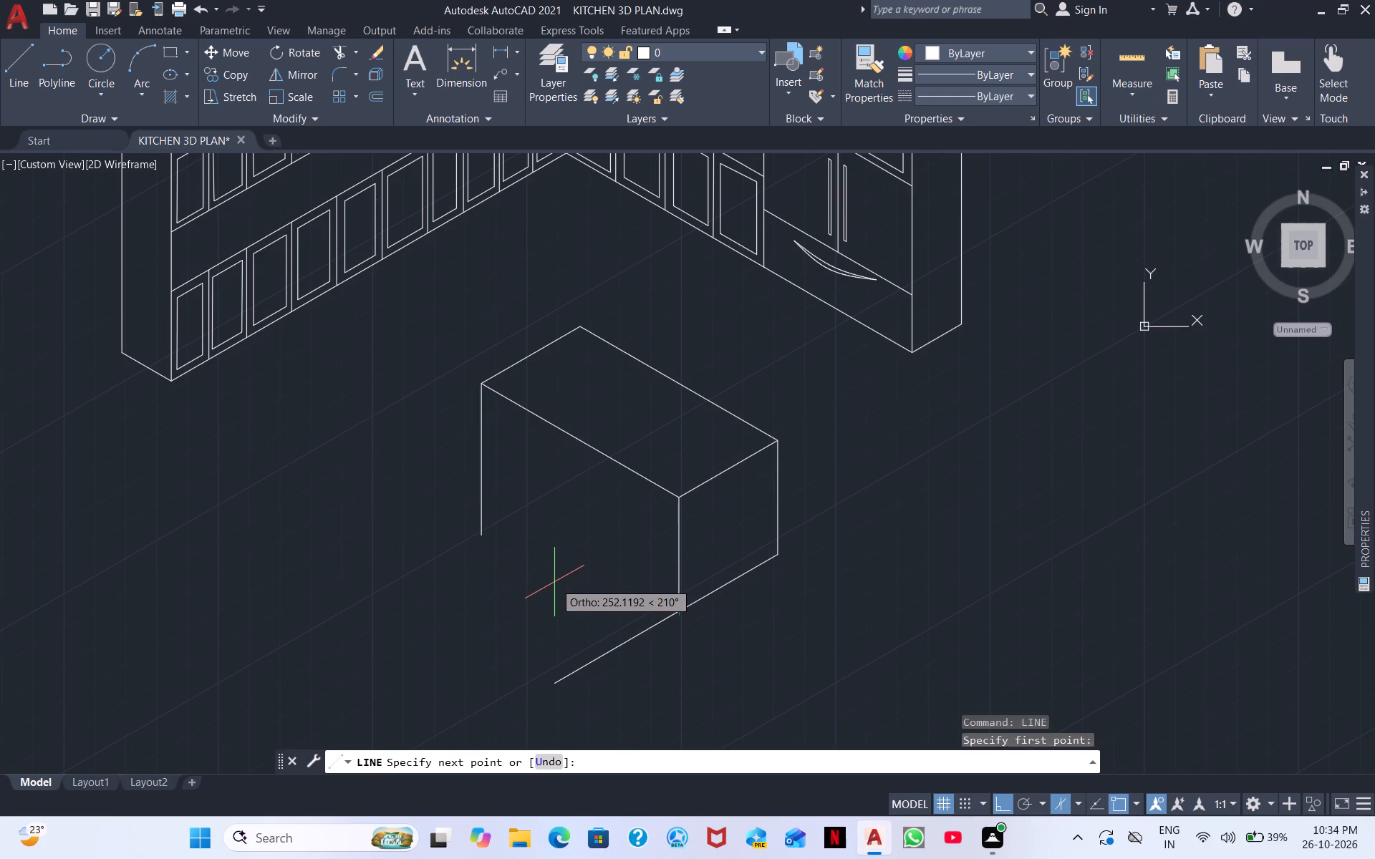
{"action": "key", "text": "ctrl+F5"}
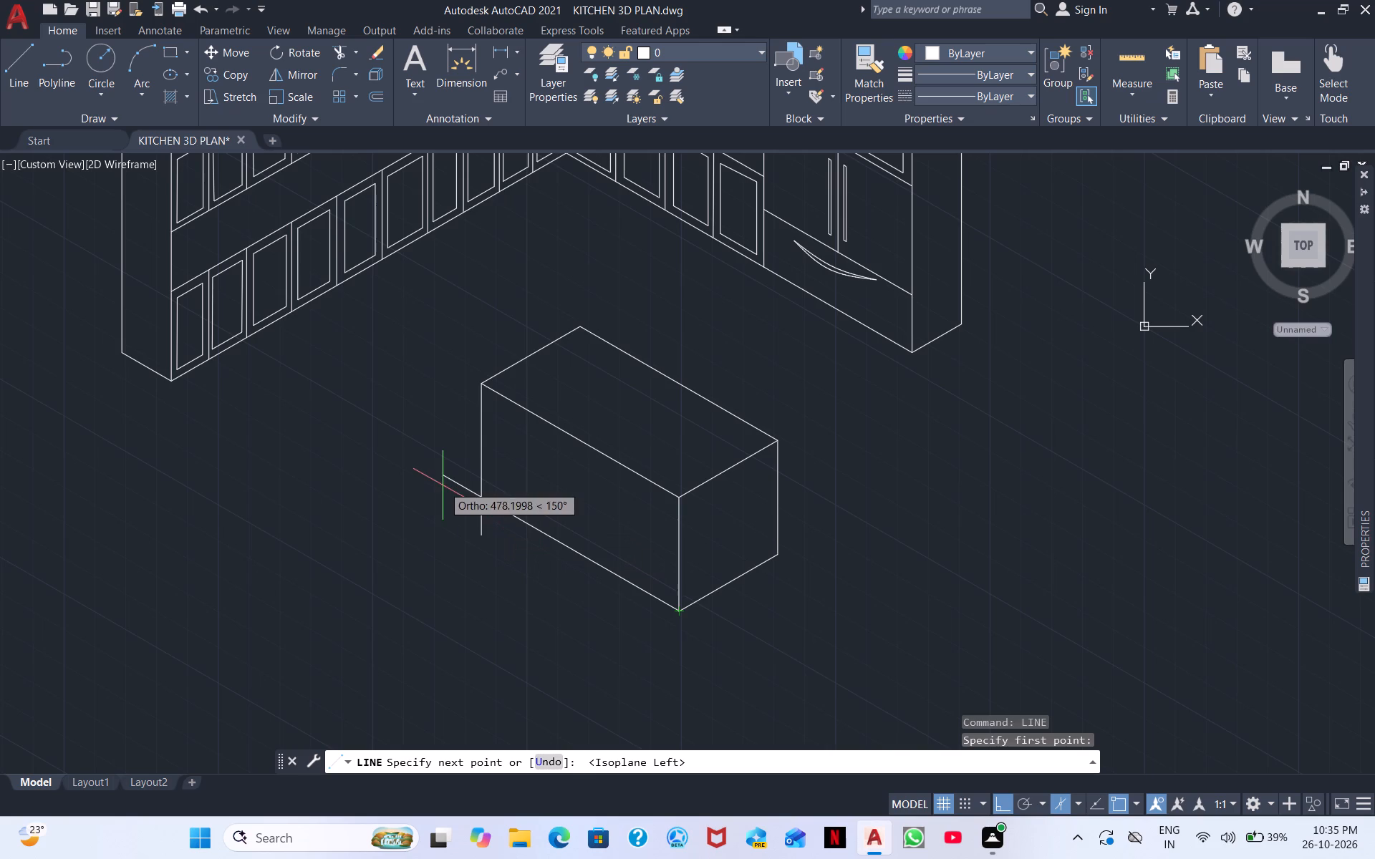
{"action": "left_click", "coordinate": [443, 485]}
{"action": "key", "text": "Escape"}
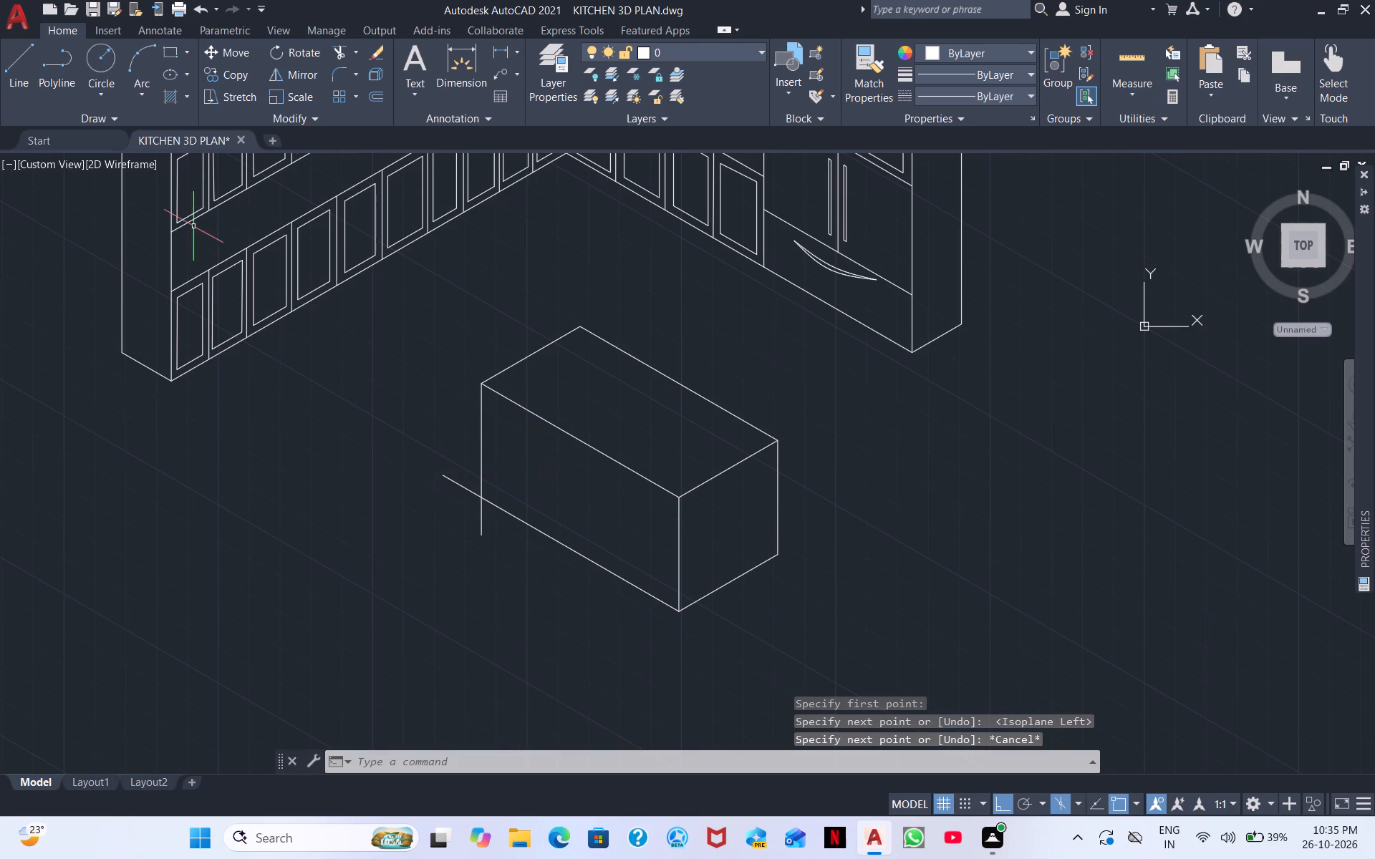
Trim both line ends that overhang the lower outer corner of the box's long front face.
{"action": "left_click", "coordinate": [339, 50]}
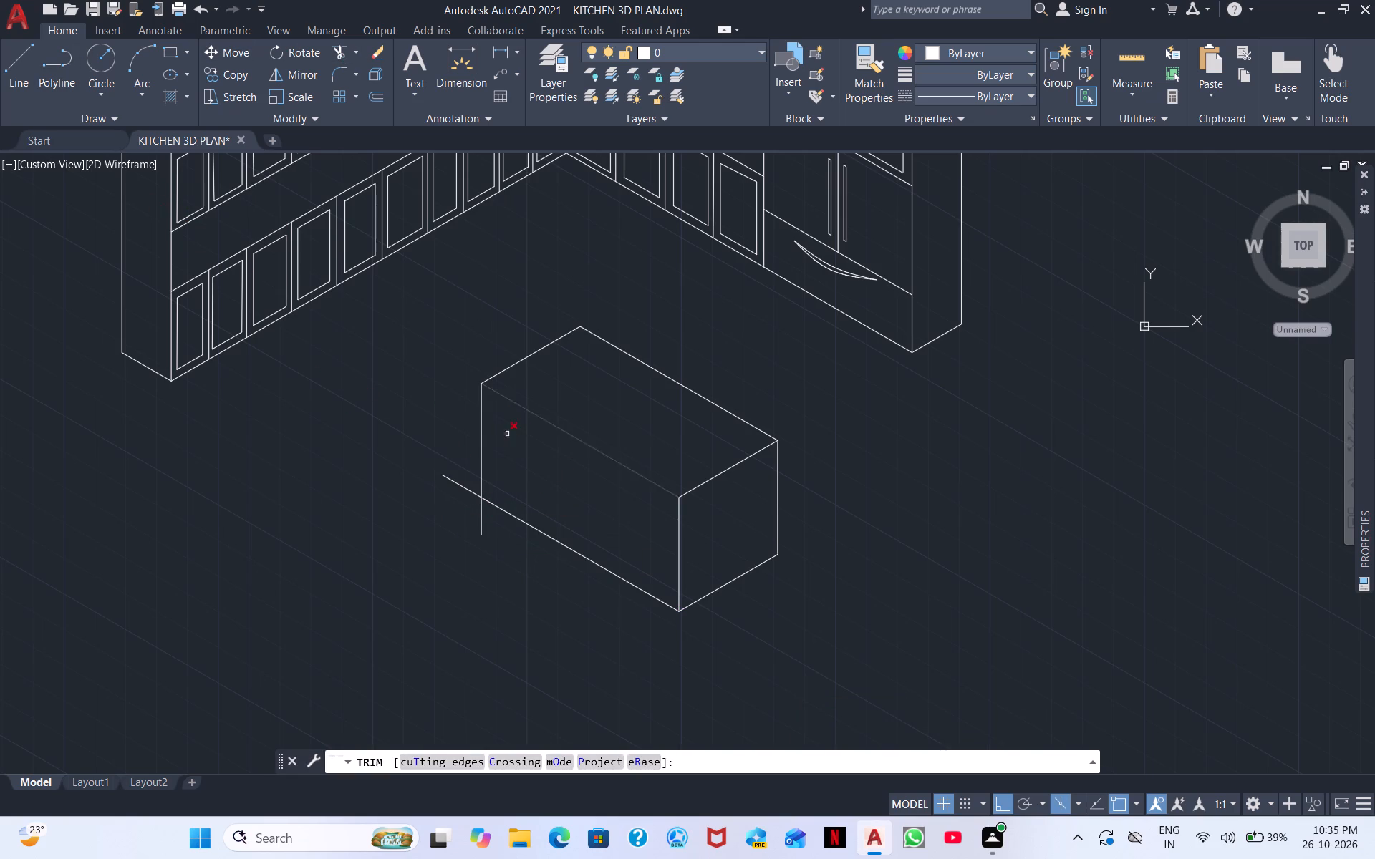
{"action": "left_click", "coordinate": [472, 488]}
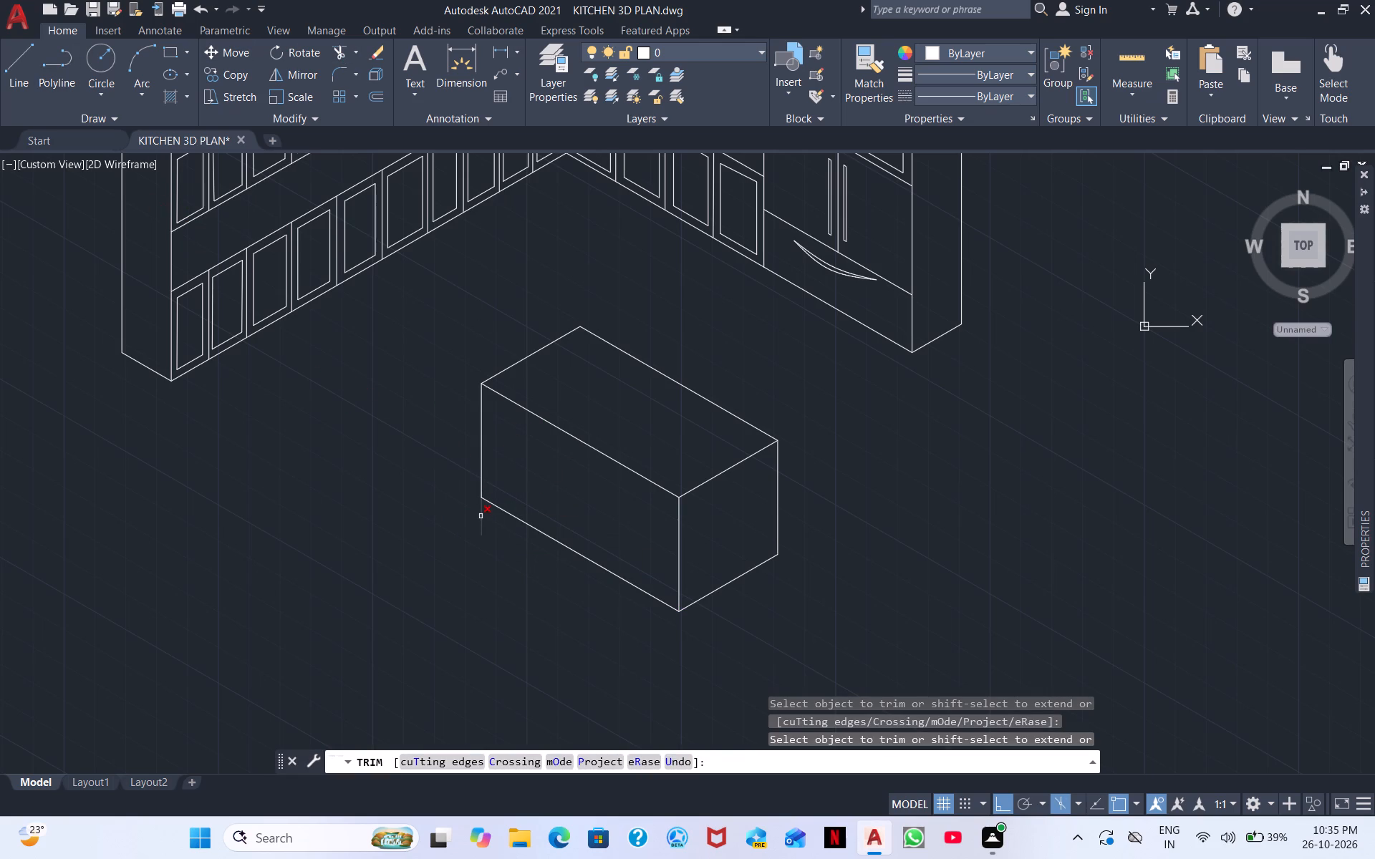
{"action": "left_click", "coordinate": [481, 516]}
{"action": "right_click", "coordinate": [453, 589]}
{"action": "left_click", "coordinate": [503, 351]}
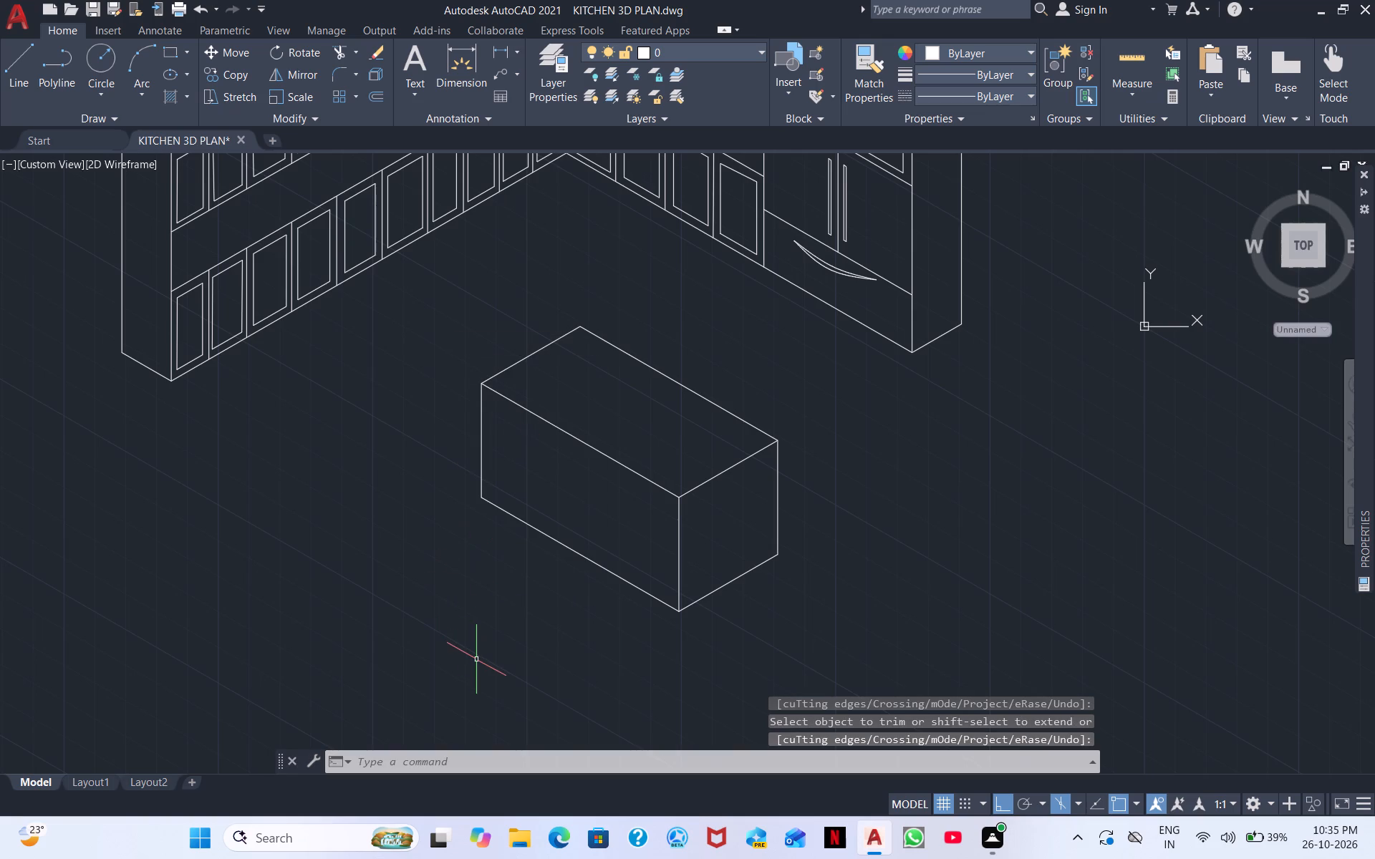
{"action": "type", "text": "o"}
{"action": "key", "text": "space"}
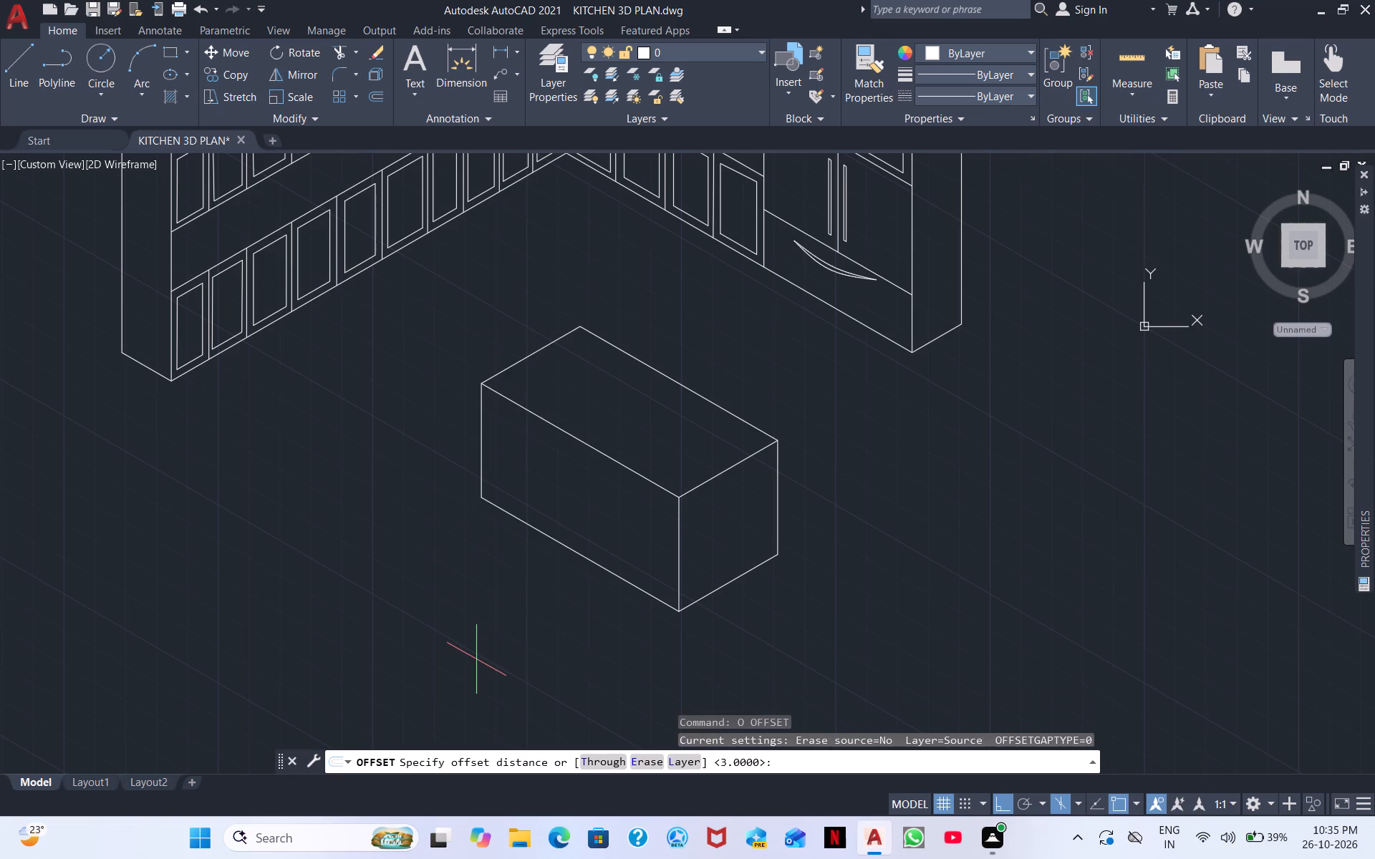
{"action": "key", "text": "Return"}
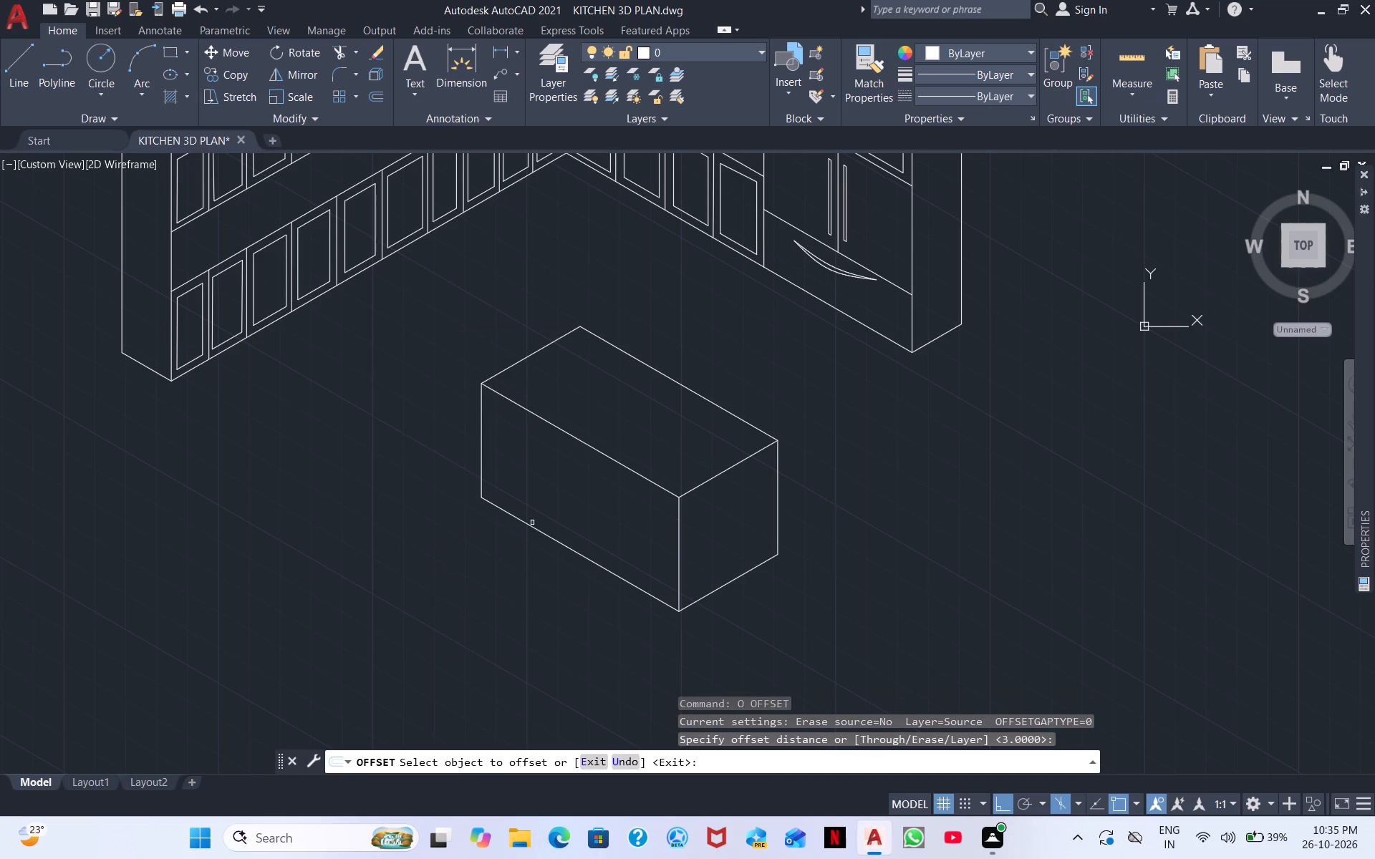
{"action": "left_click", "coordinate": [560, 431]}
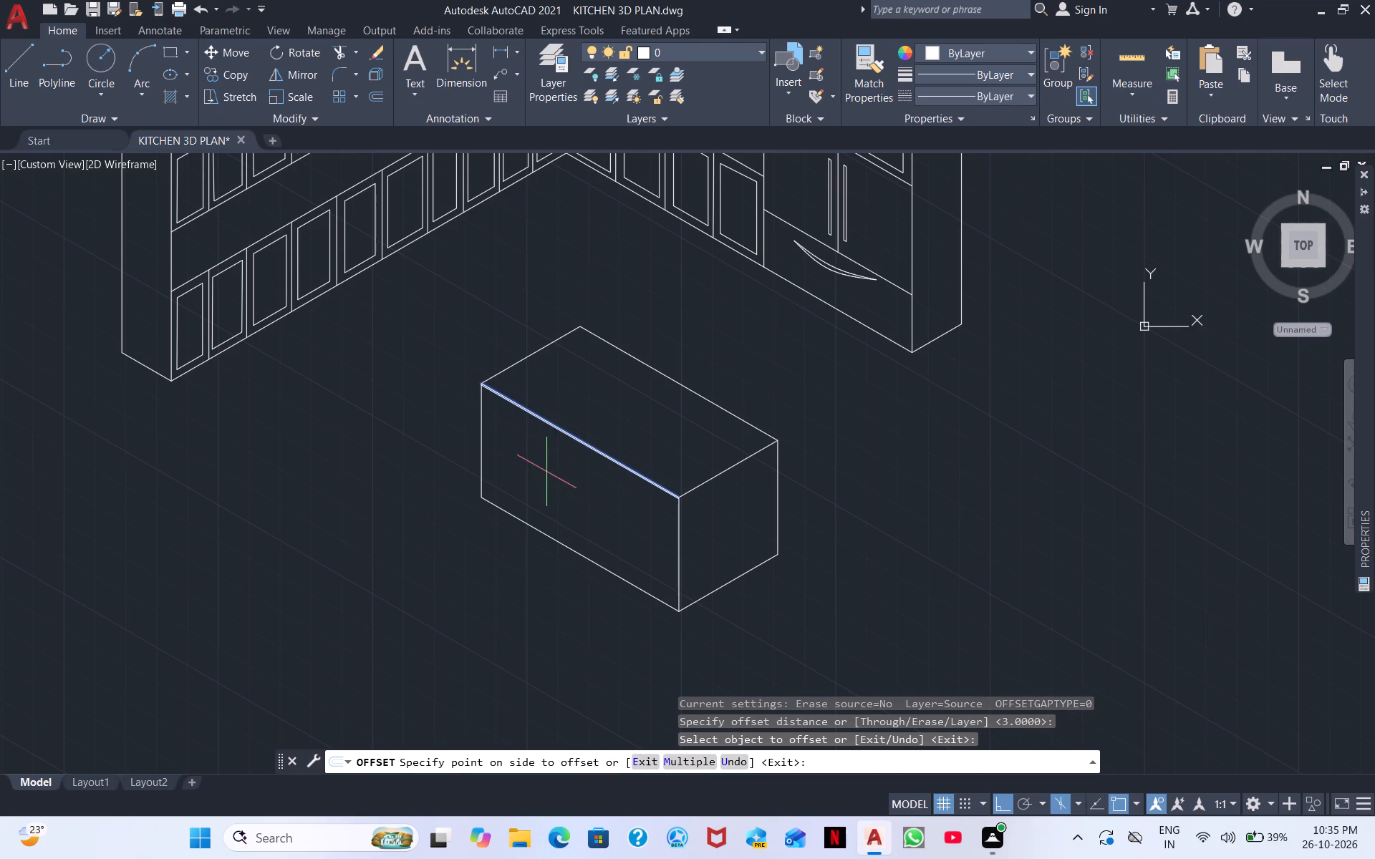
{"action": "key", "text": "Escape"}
Draw a near-vertical line just inside the long front face's outer vertical edge, from its bottom edge to its top edge.
{"action": "scroll", "coordinate": [546, 460], "scroll_direction": "up", "scroll_amount": 2}
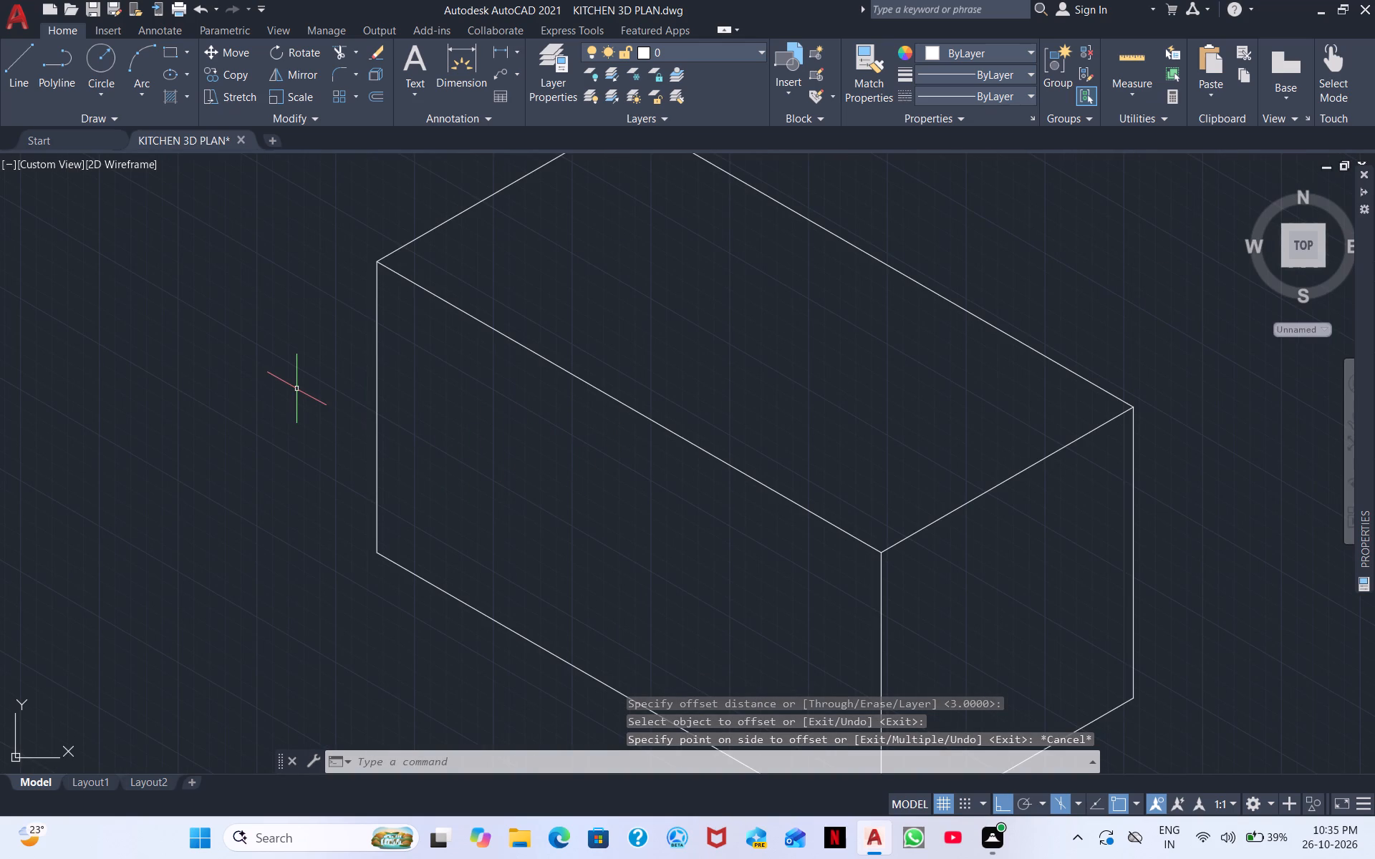
{"action": "left_click", "coordinate": [10, 59]}
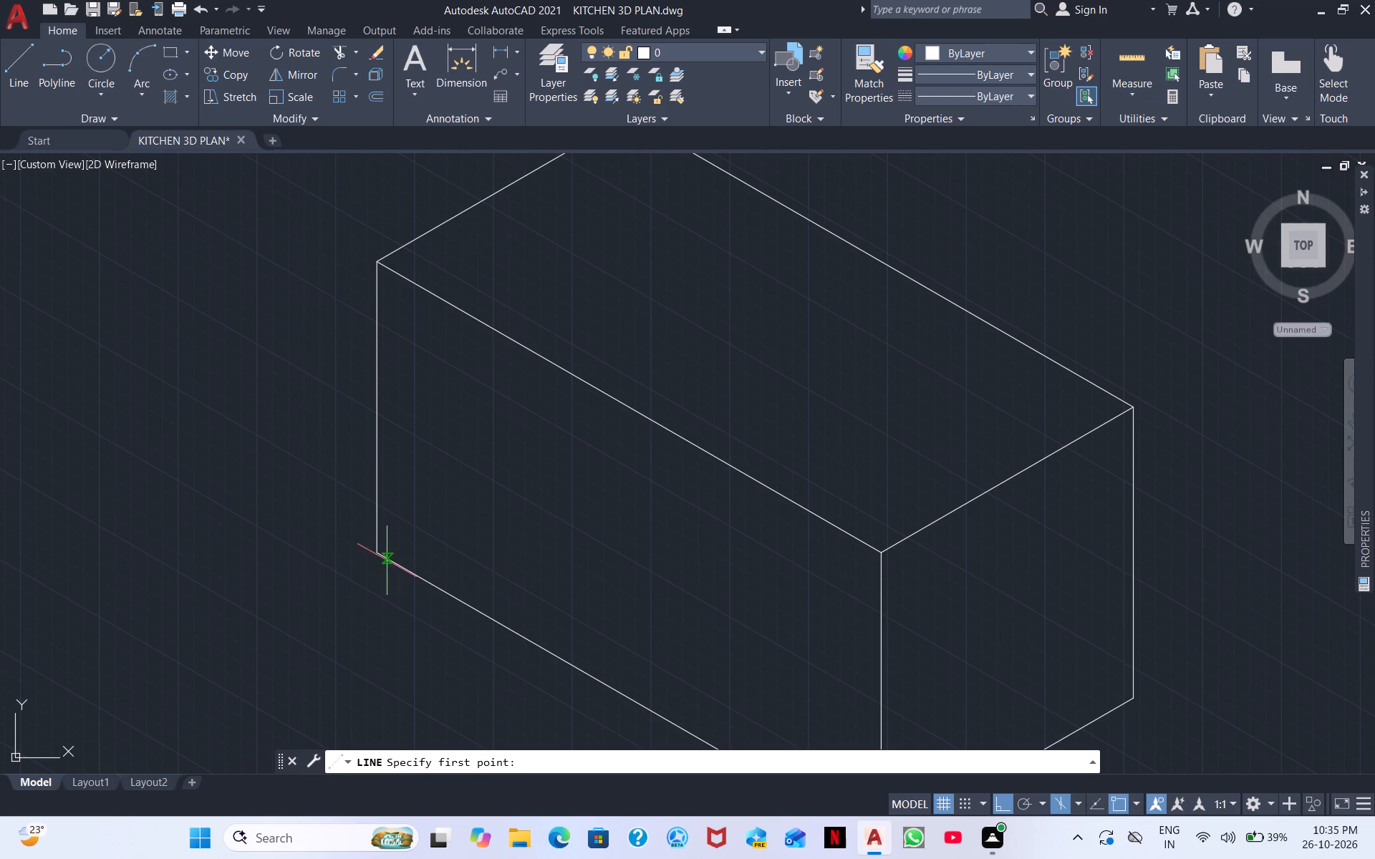
{"action": "left_click", "coordinate": [387, 558]}
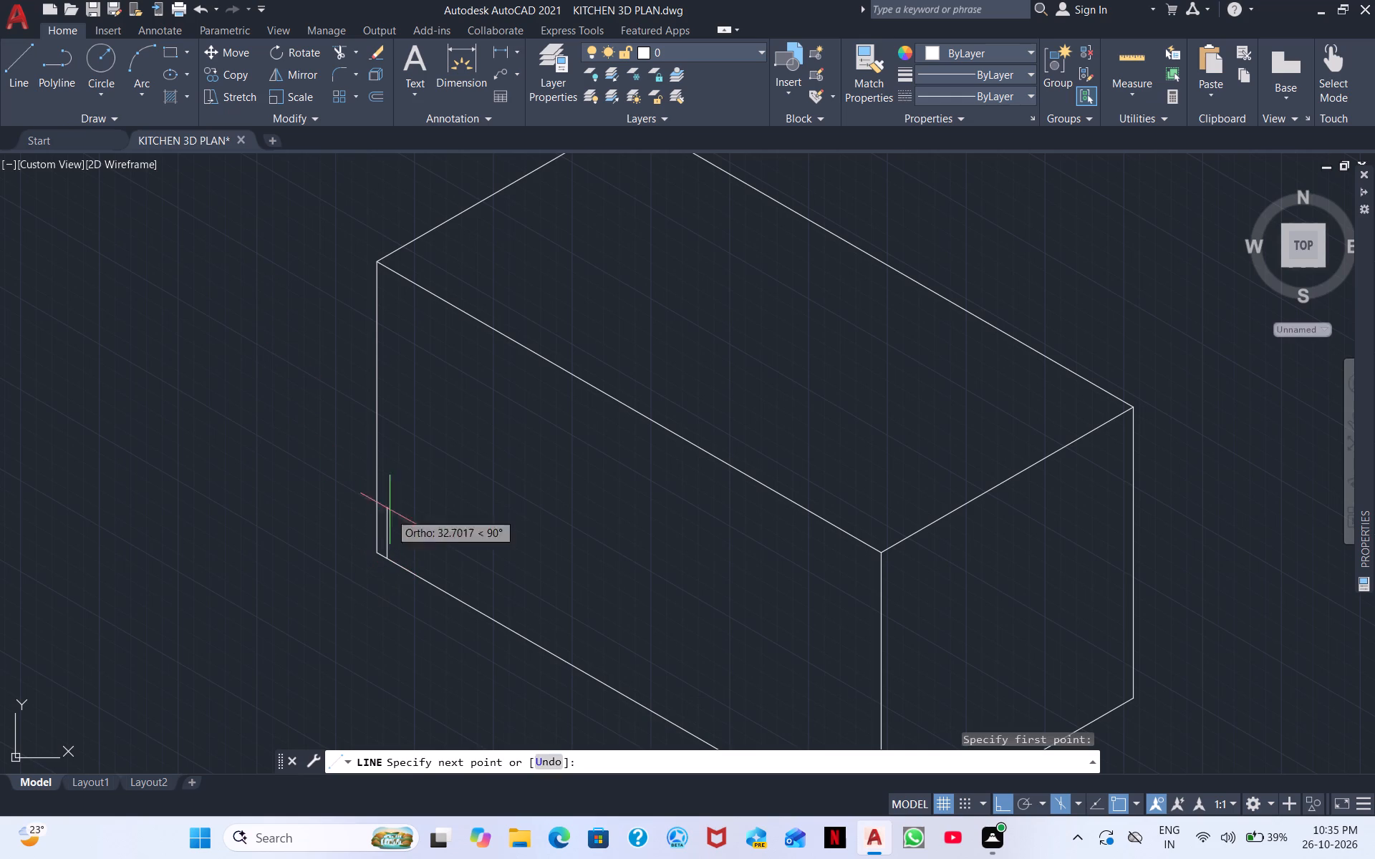
{"action": "left_click", "coordinate": [391, 281]}
{"action": "key", "text": "Escape"}
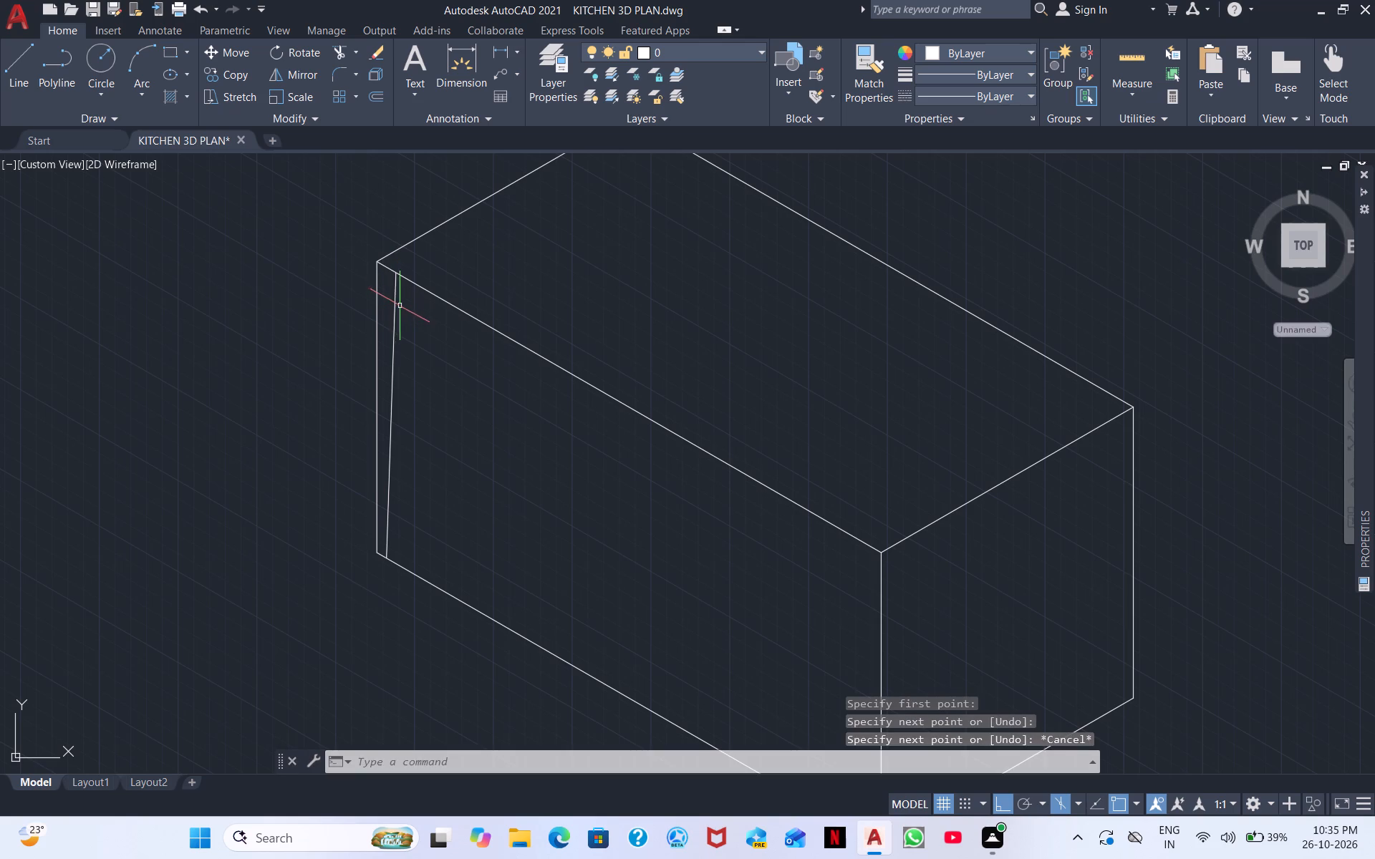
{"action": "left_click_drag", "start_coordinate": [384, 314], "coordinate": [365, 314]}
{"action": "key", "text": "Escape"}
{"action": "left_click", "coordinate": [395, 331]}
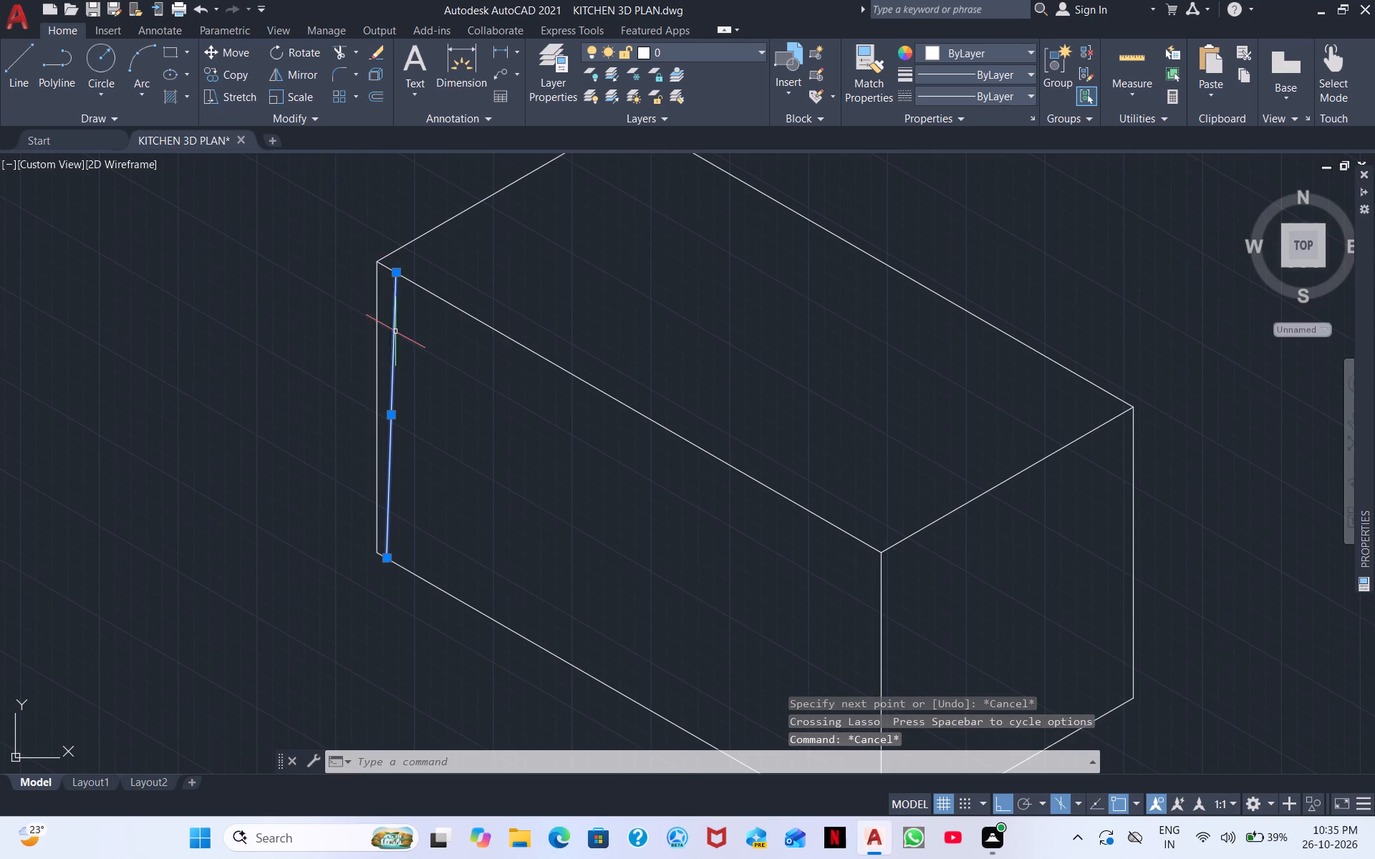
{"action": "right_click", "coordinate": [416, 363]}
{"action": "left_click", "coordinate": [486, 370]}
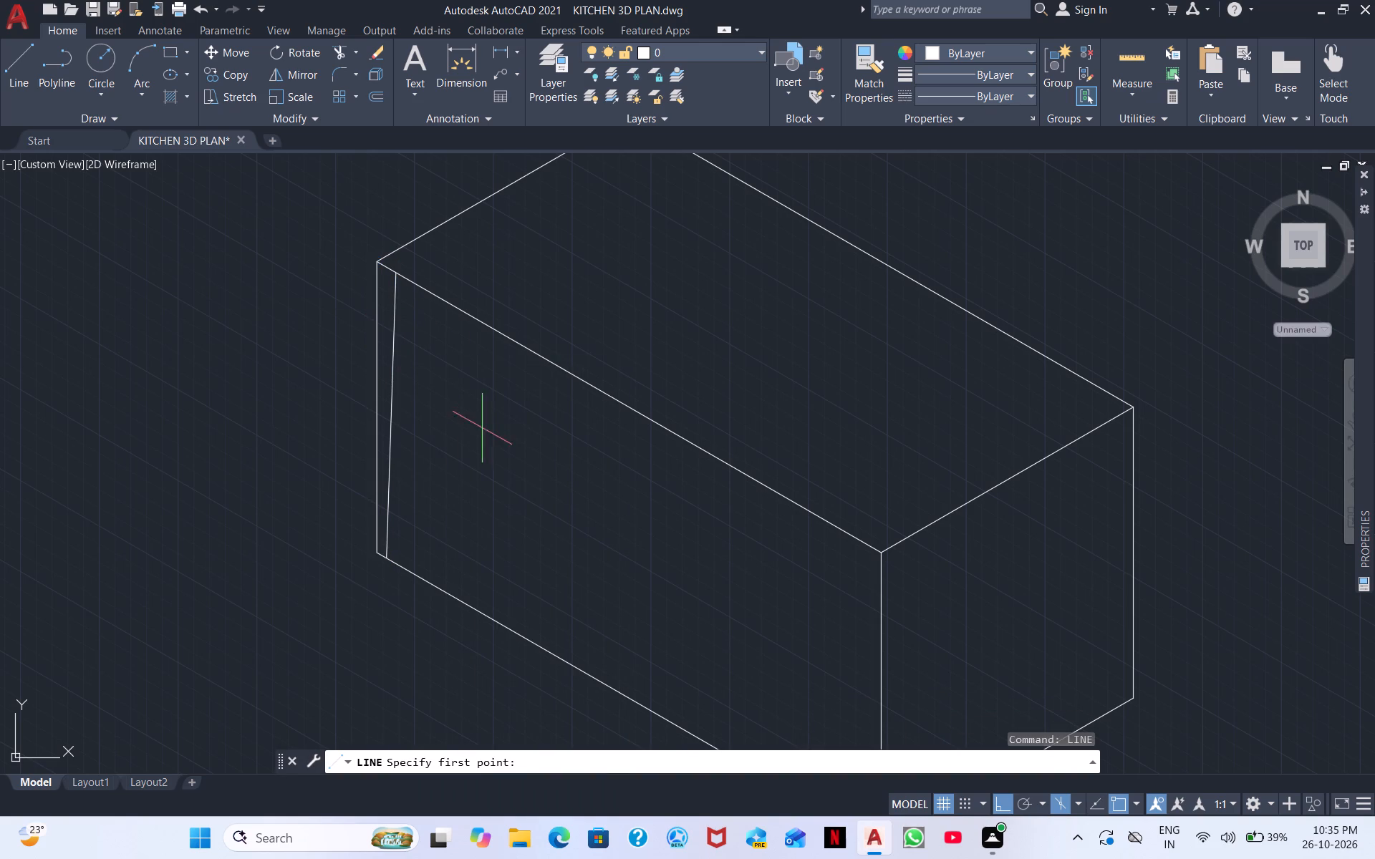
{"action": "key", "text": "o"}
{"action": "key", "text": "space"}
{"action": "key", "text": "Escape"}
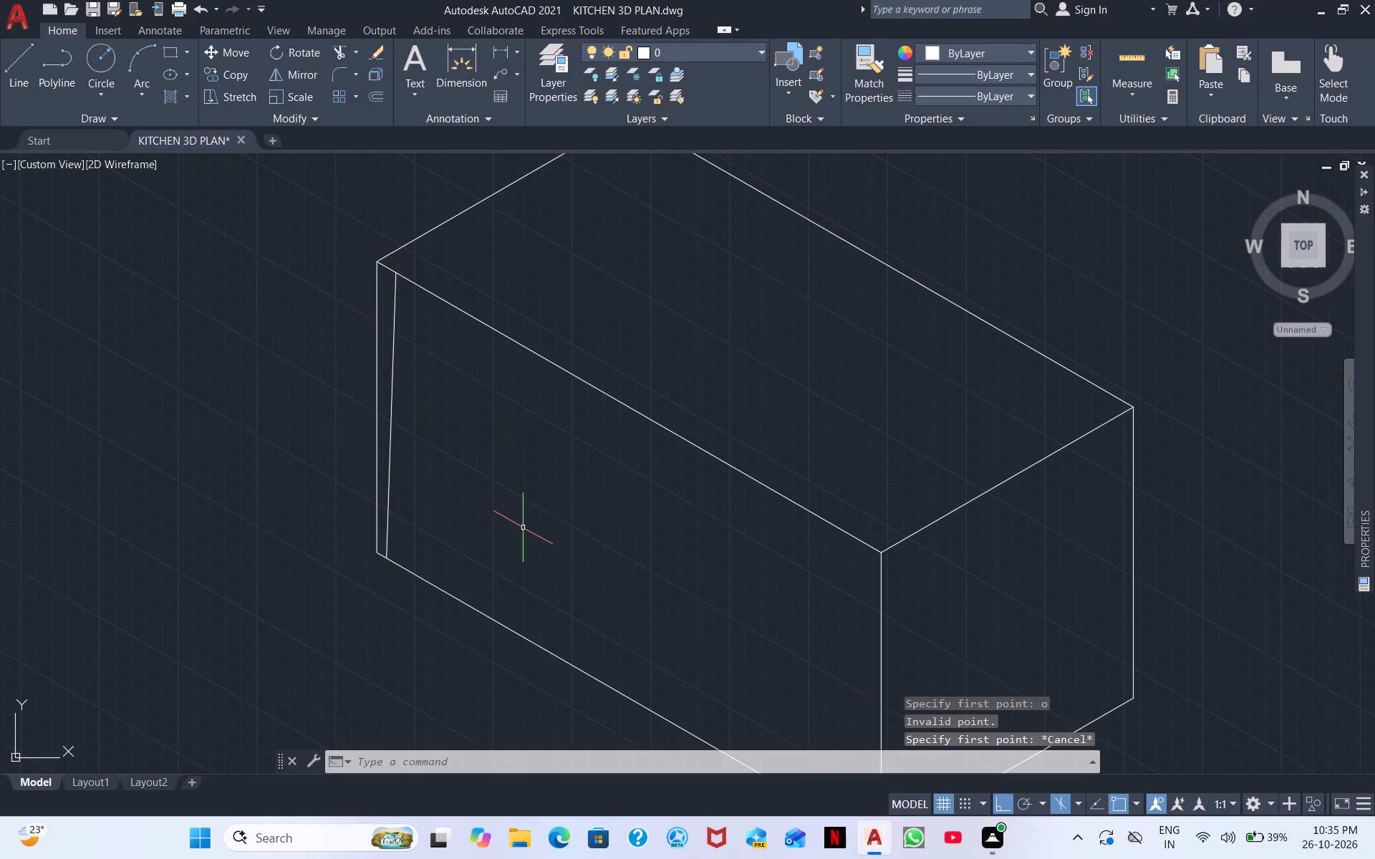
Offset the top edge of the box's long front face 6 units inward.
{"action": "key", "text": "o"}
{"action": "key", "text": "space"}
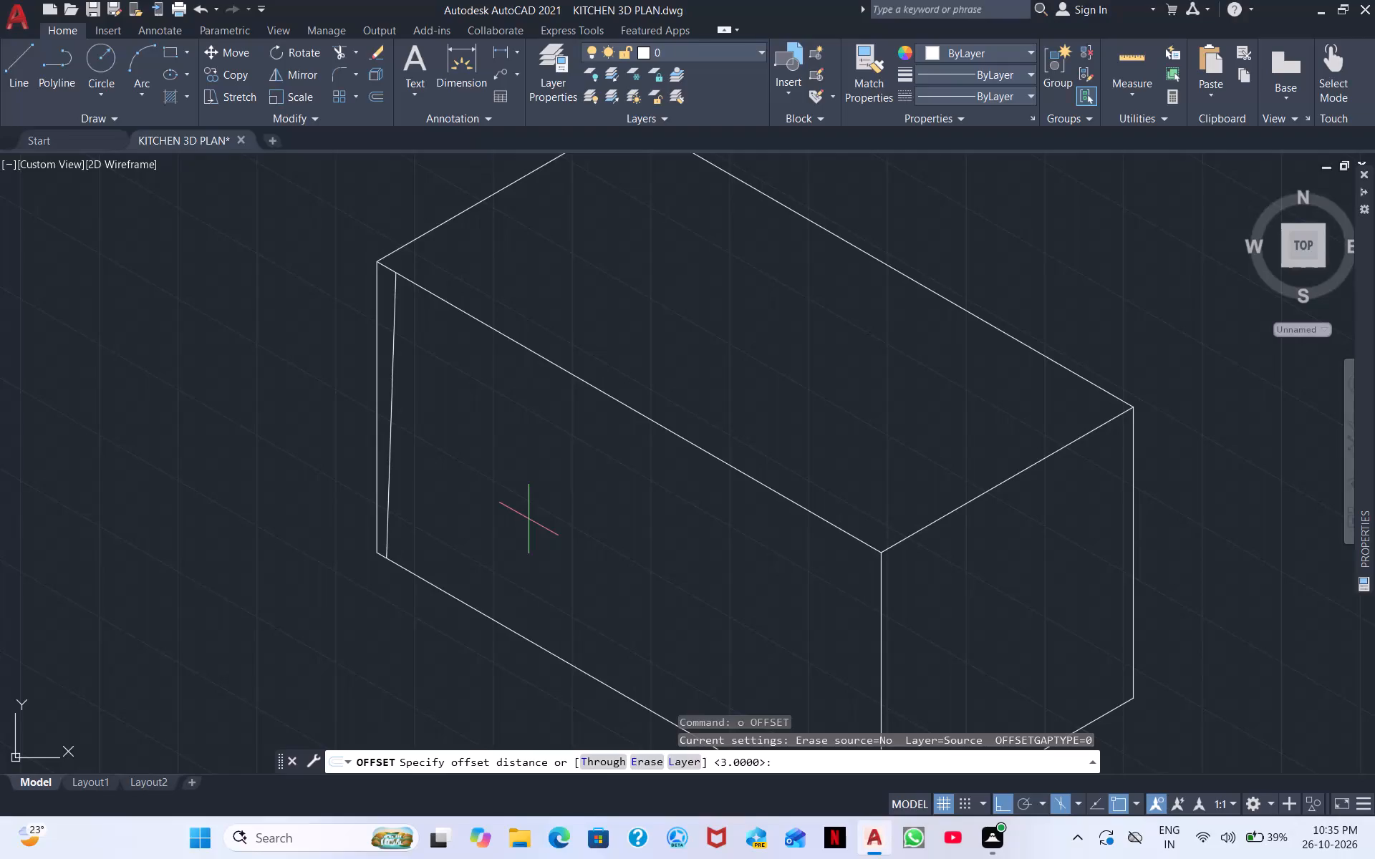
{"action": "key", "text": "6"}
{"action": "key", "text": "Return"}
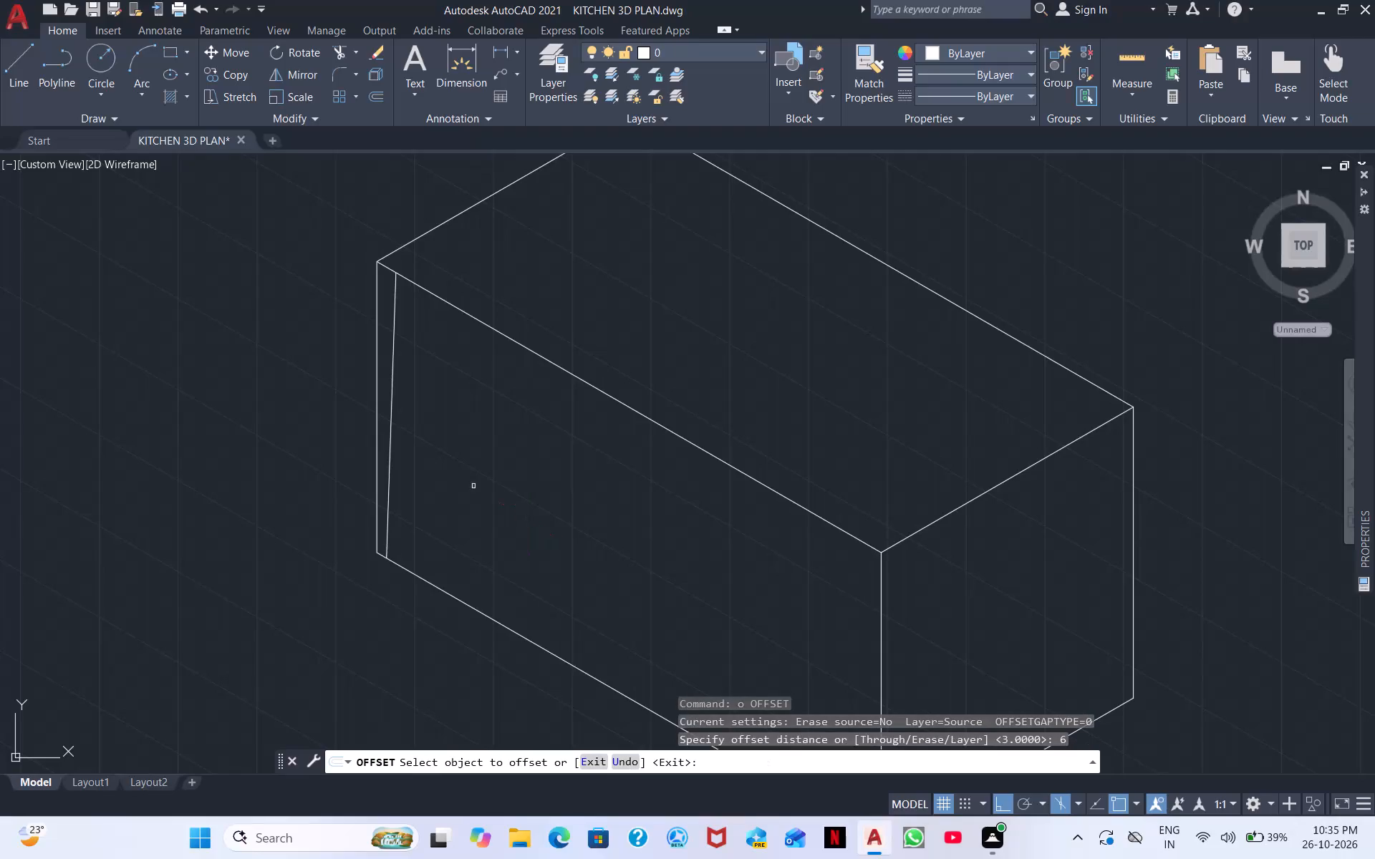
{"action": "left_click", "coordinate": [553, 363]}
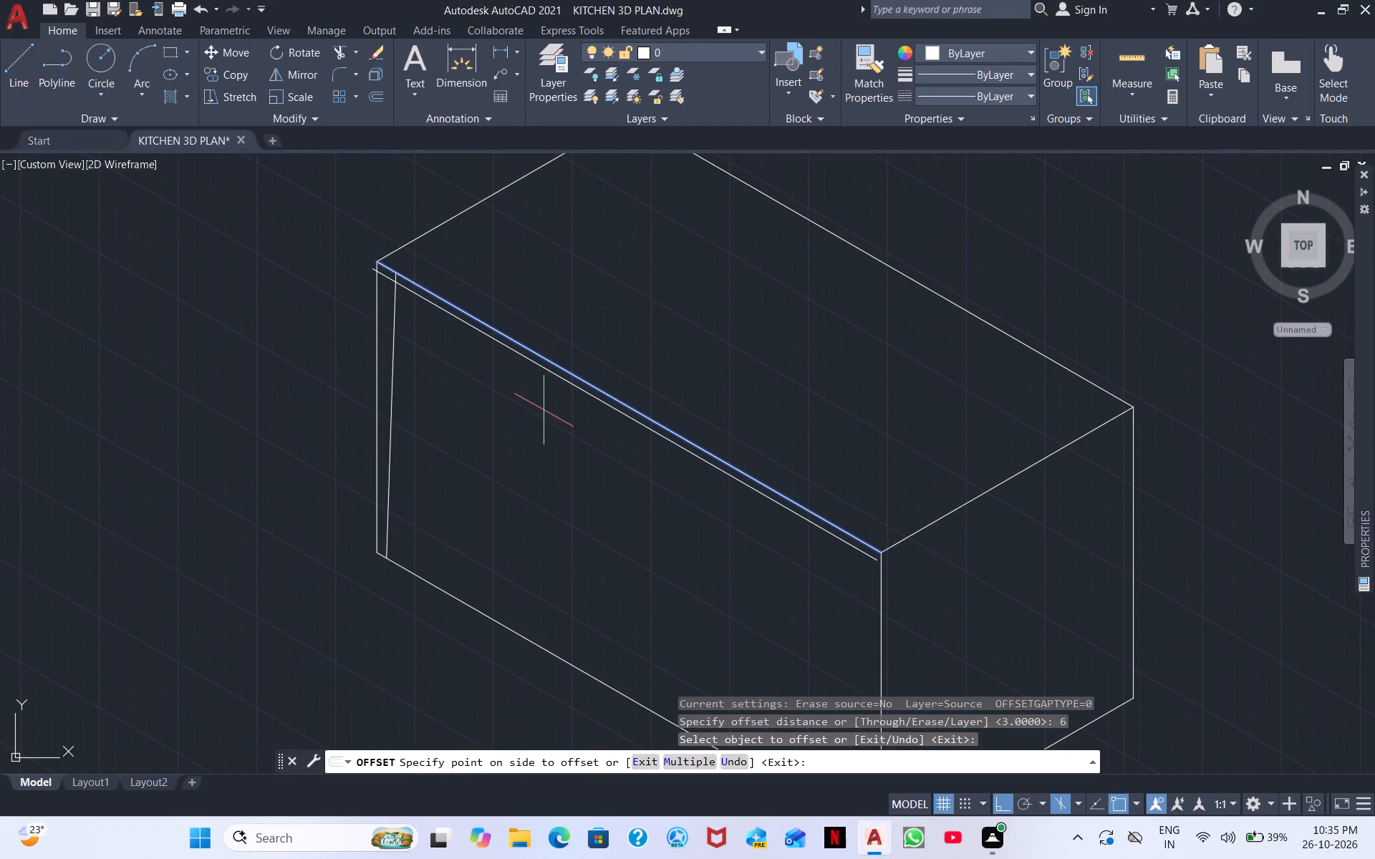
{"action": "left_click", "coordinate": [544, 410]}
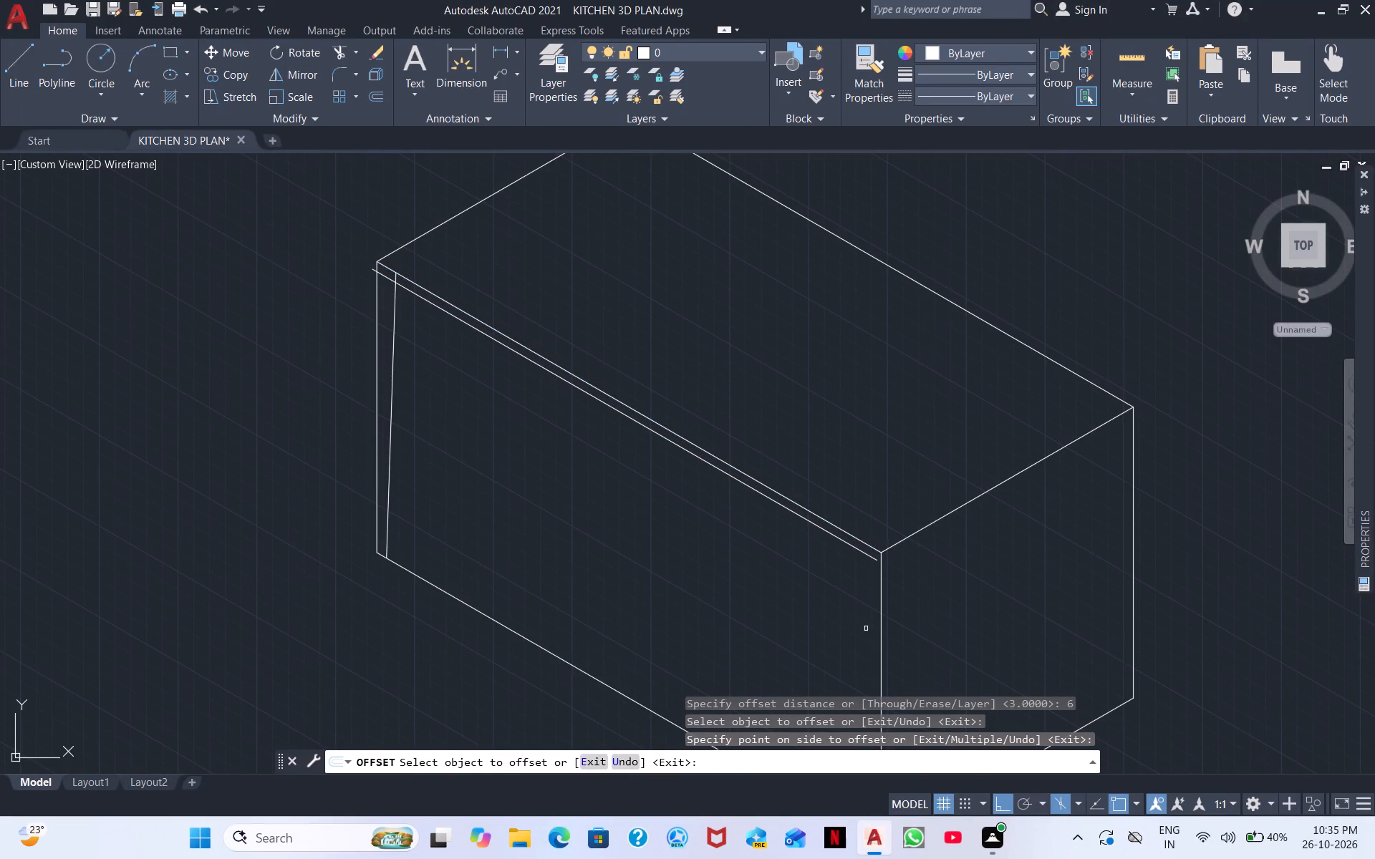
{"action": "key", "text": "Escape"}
Erase the 6-unit offset line and the near-vertical line inside the long front face.
{"action": "left_click", "coordinate": [569, 380]}
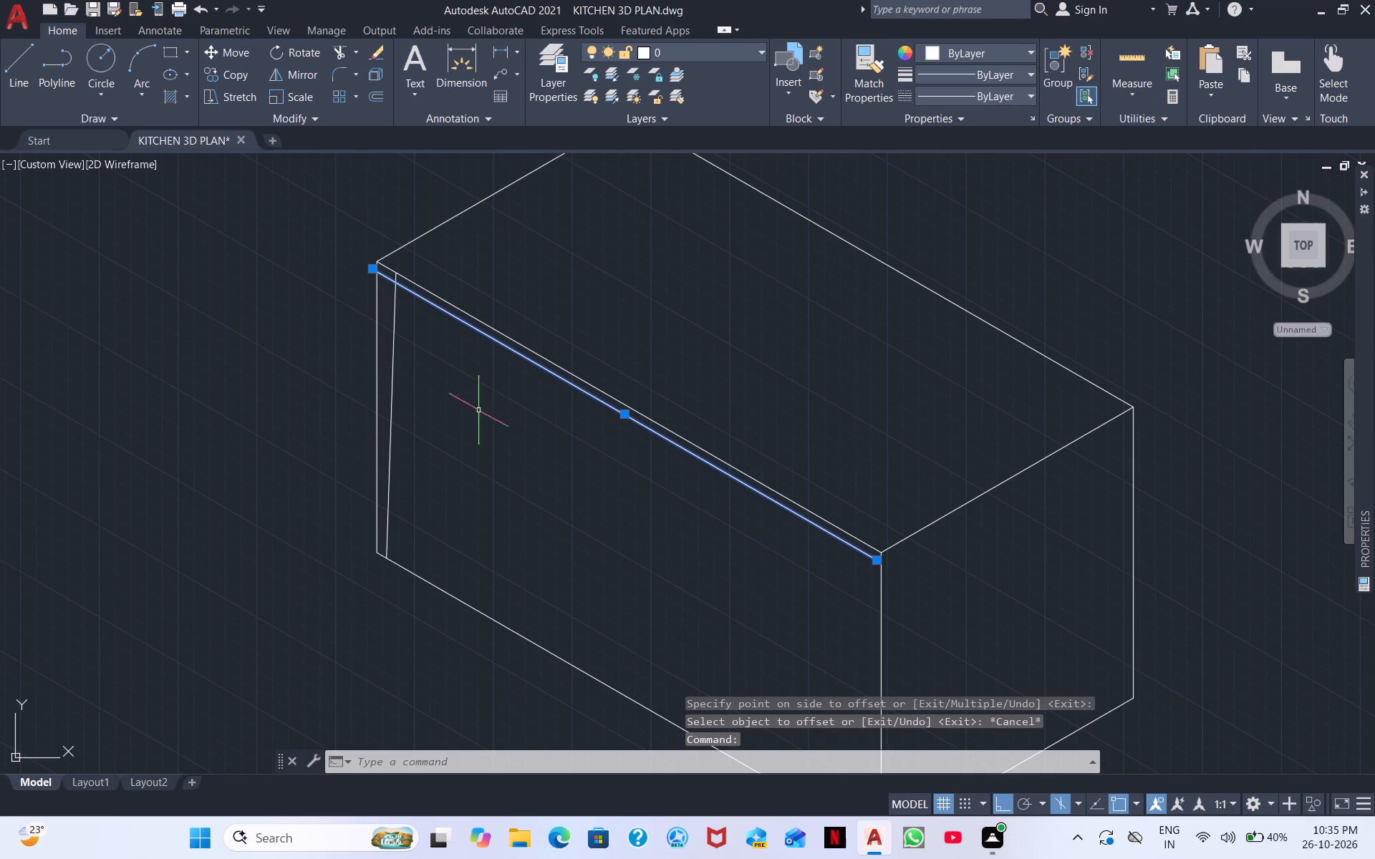
{"action": "left_click", "coordinate": [391, 451]}
{"action": "right_click_drag", "start_coordinate": [435, 470], "coordinate": [452, 490]}
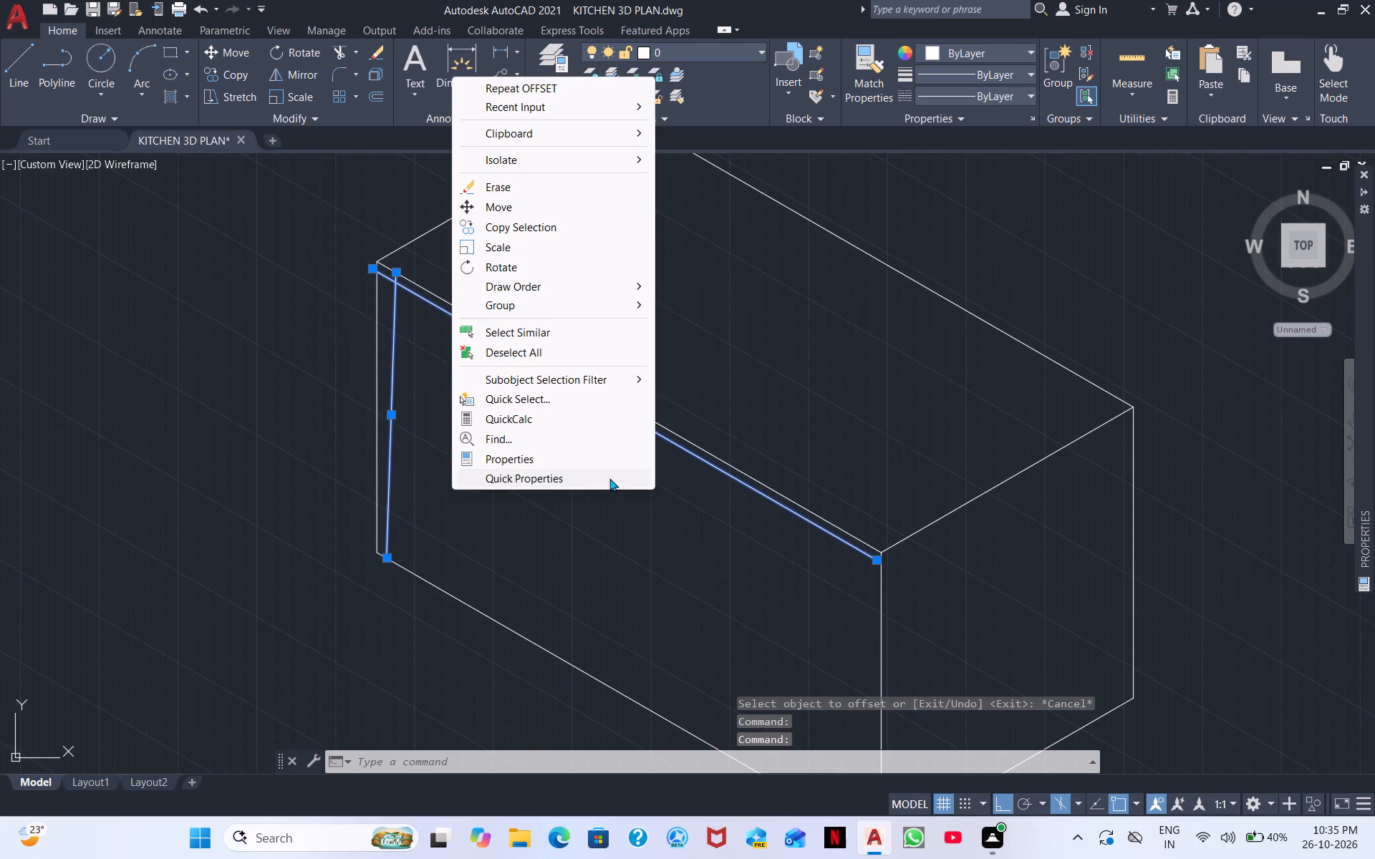
{"action": "left_click", "coordinate": [521, 182]}
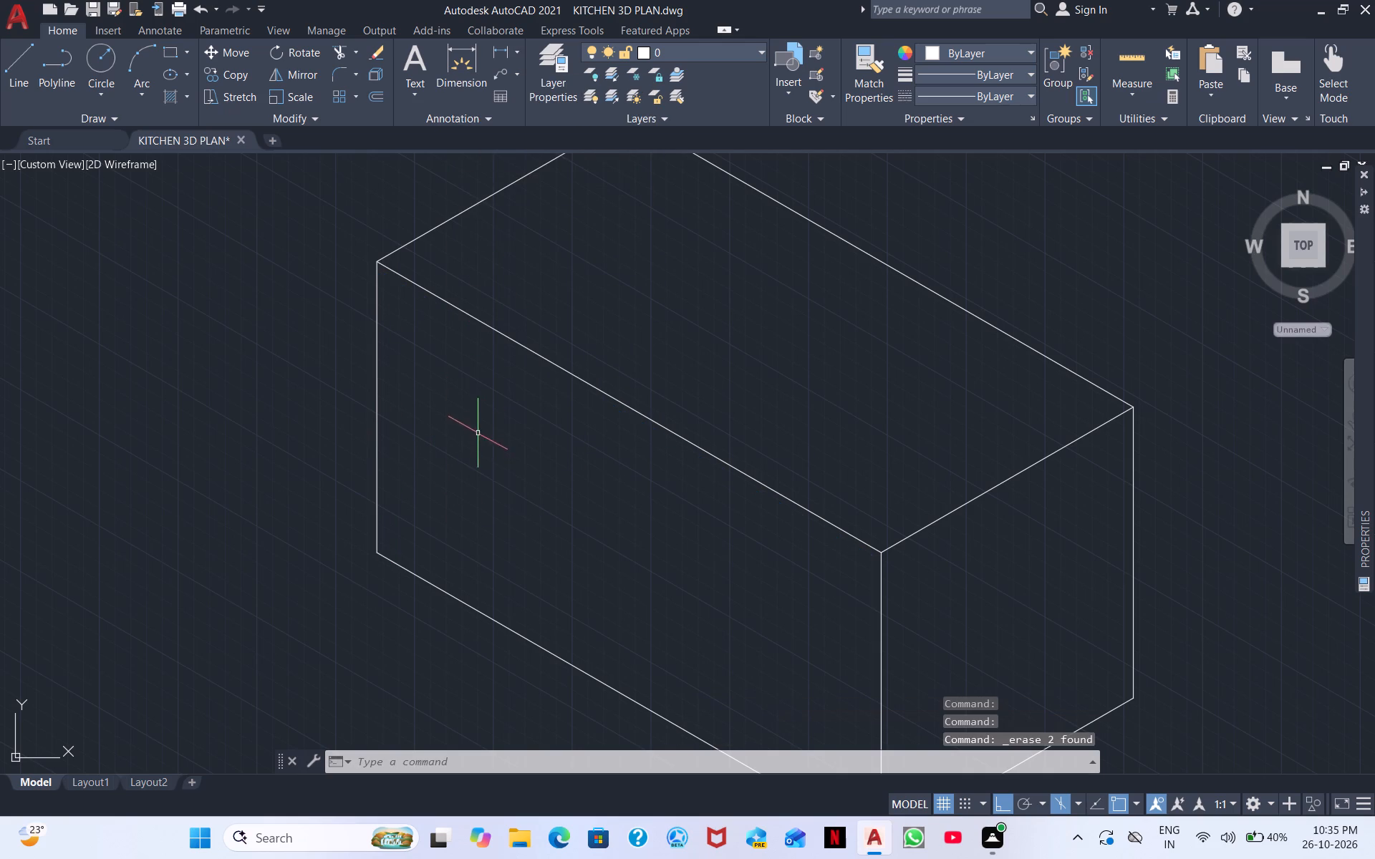
Offset the long front face's top edge, outer vertical edge and front-corner vertical edge 8 units inward.
{"action": "type", "text": "o"}
{"action": "key", "text": "space"}
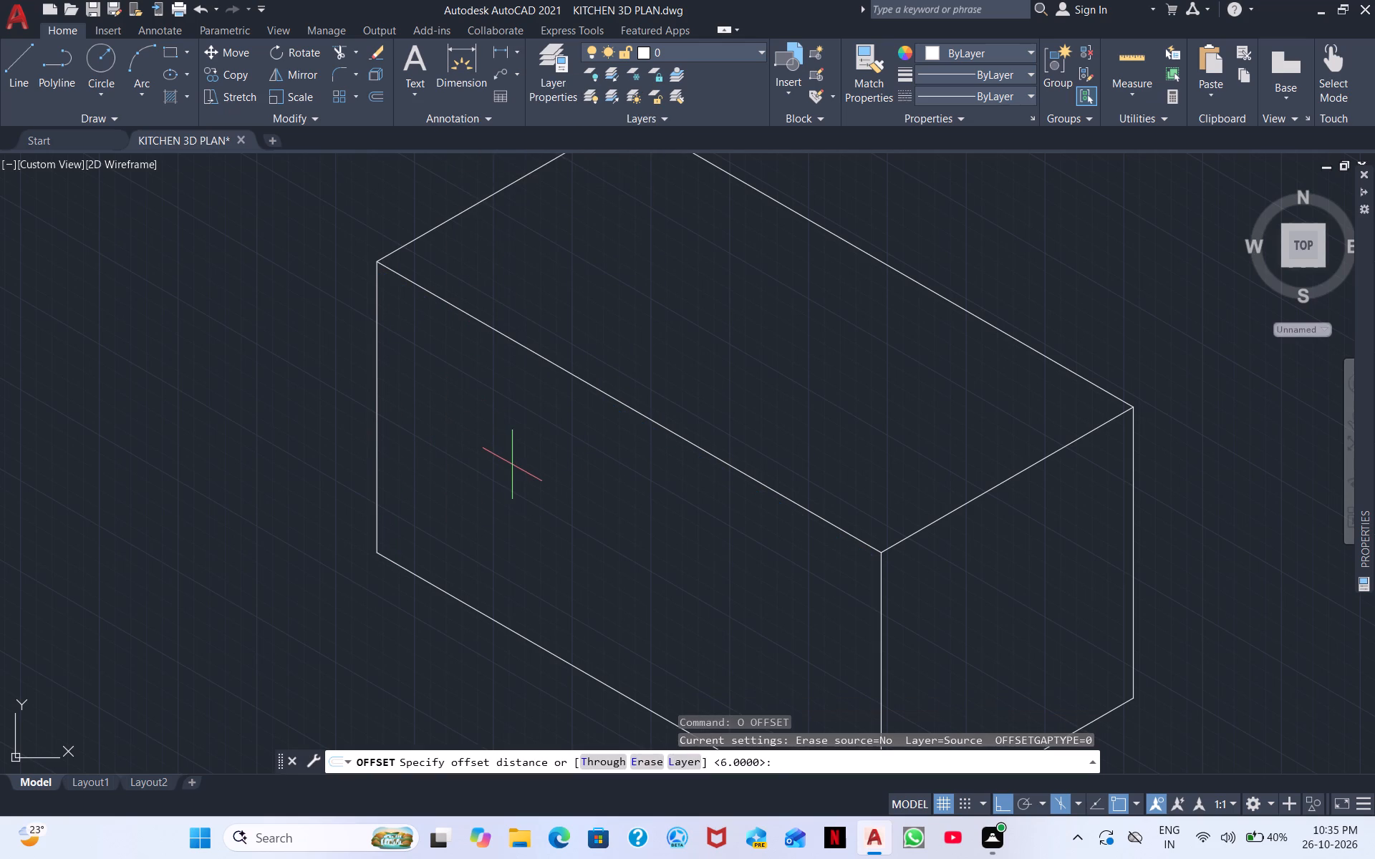
{"action": "key", "text": "8"}
{"action": "key", "text": "Return"}
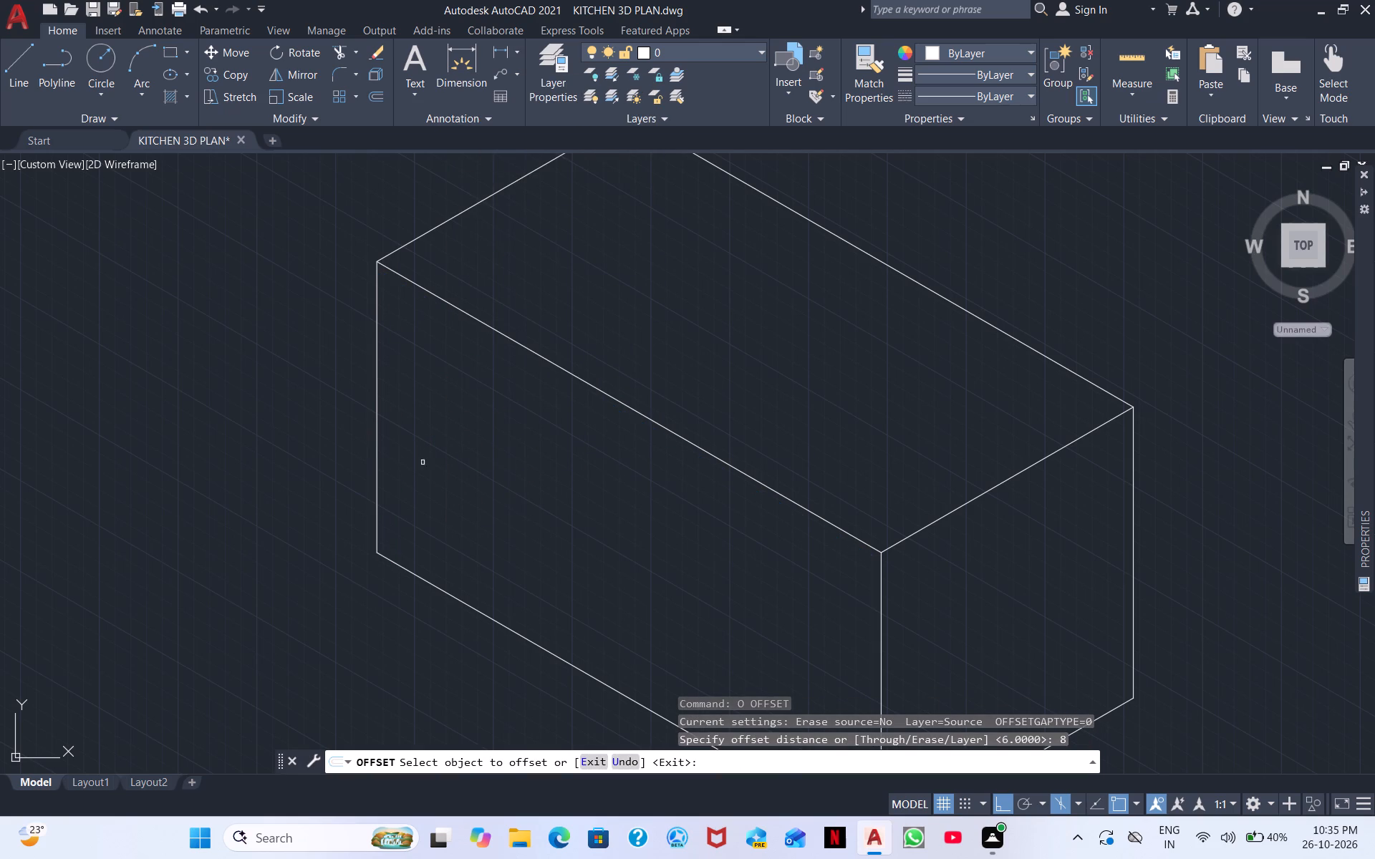
{"action": "left_click_drag", "start_coordinate": [534, 351], "coordinate": [538, 368]}
{"action": "left_click", "coordinate": [529, 427]}
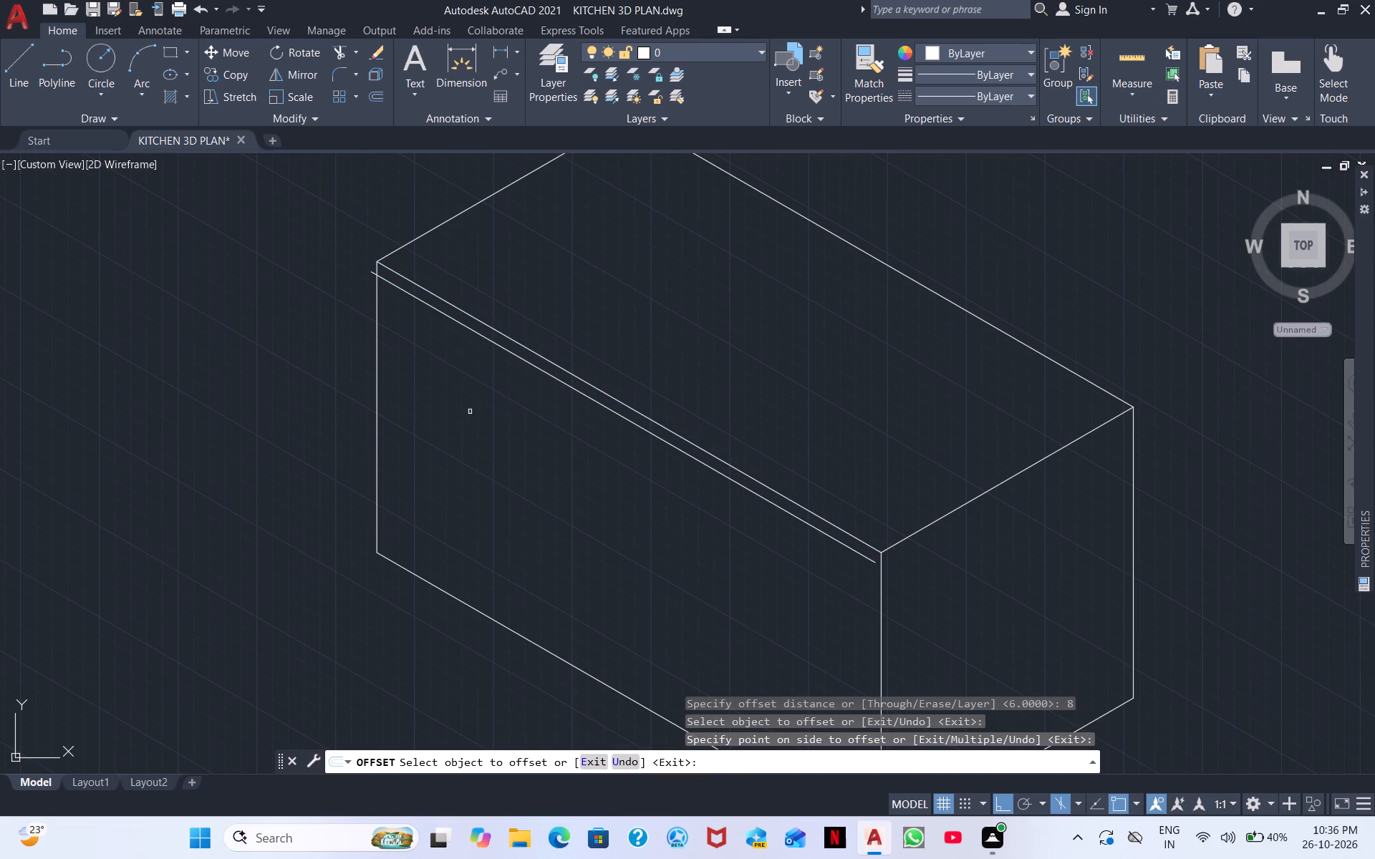
{"action": "left_click", "coordinate": [380, 444]}
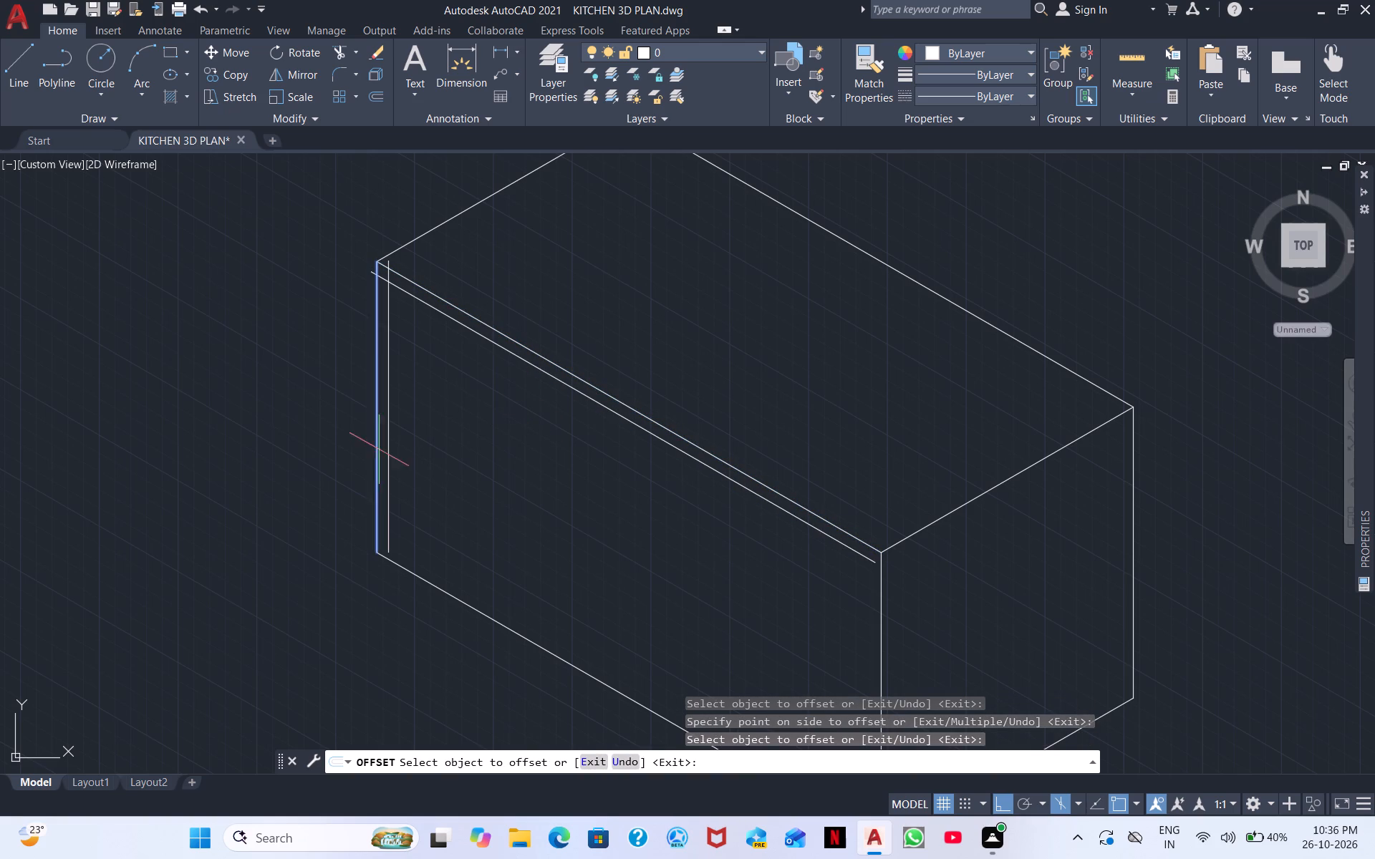
{"action": "left_click", "coordinate": [379, 450]}
{"action": "left_click_drag", "start_coordinate": [418, 465], "coordinate": [421, 472]}
{"action": "middle_click_drag", "start_coordinate": [593, 560], "coordinate": [430, 395]}
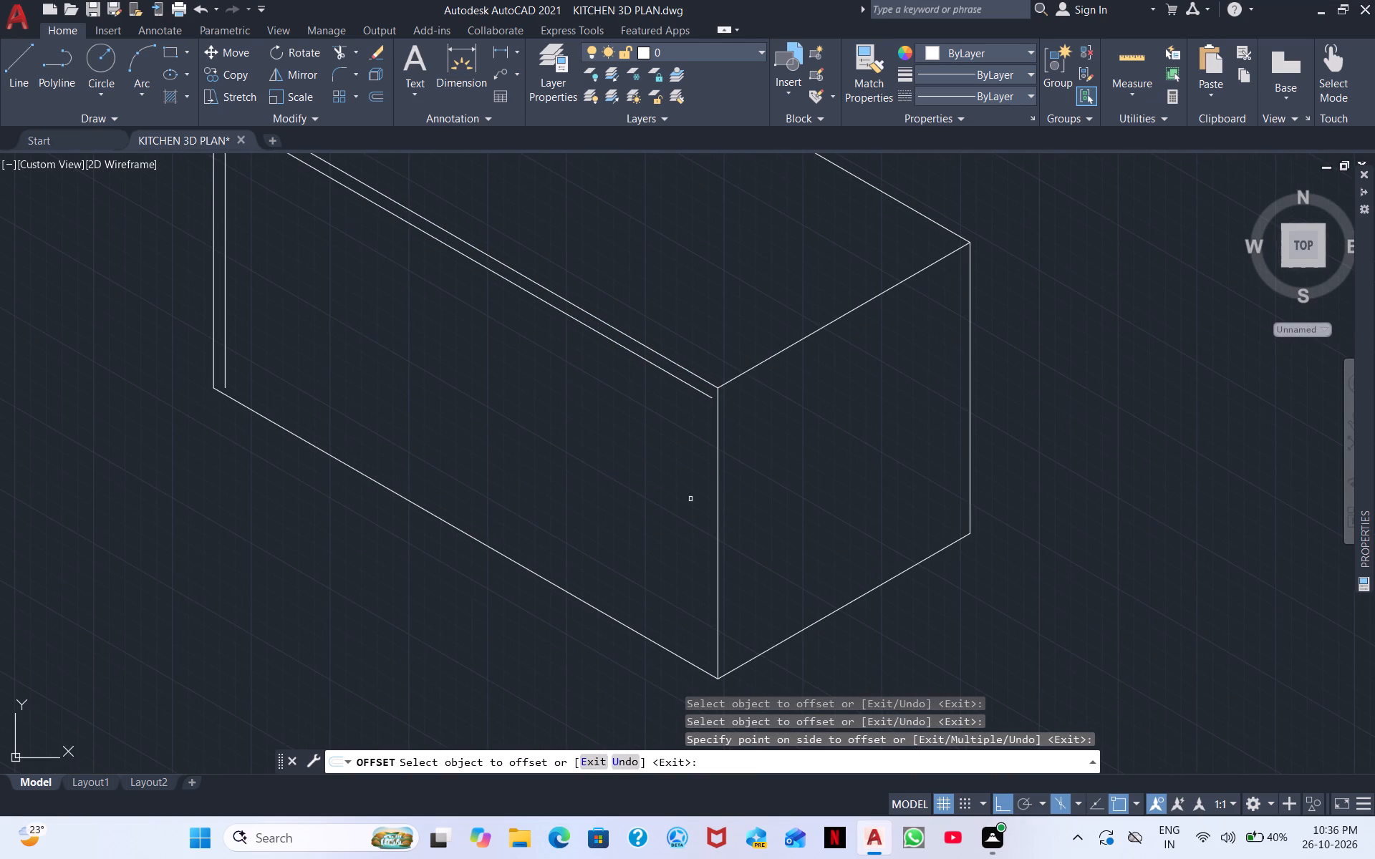
{"action": "left_click", "coordinate": [717, 506]}
{"action": "left_click", "coordinate": [679, 506]}
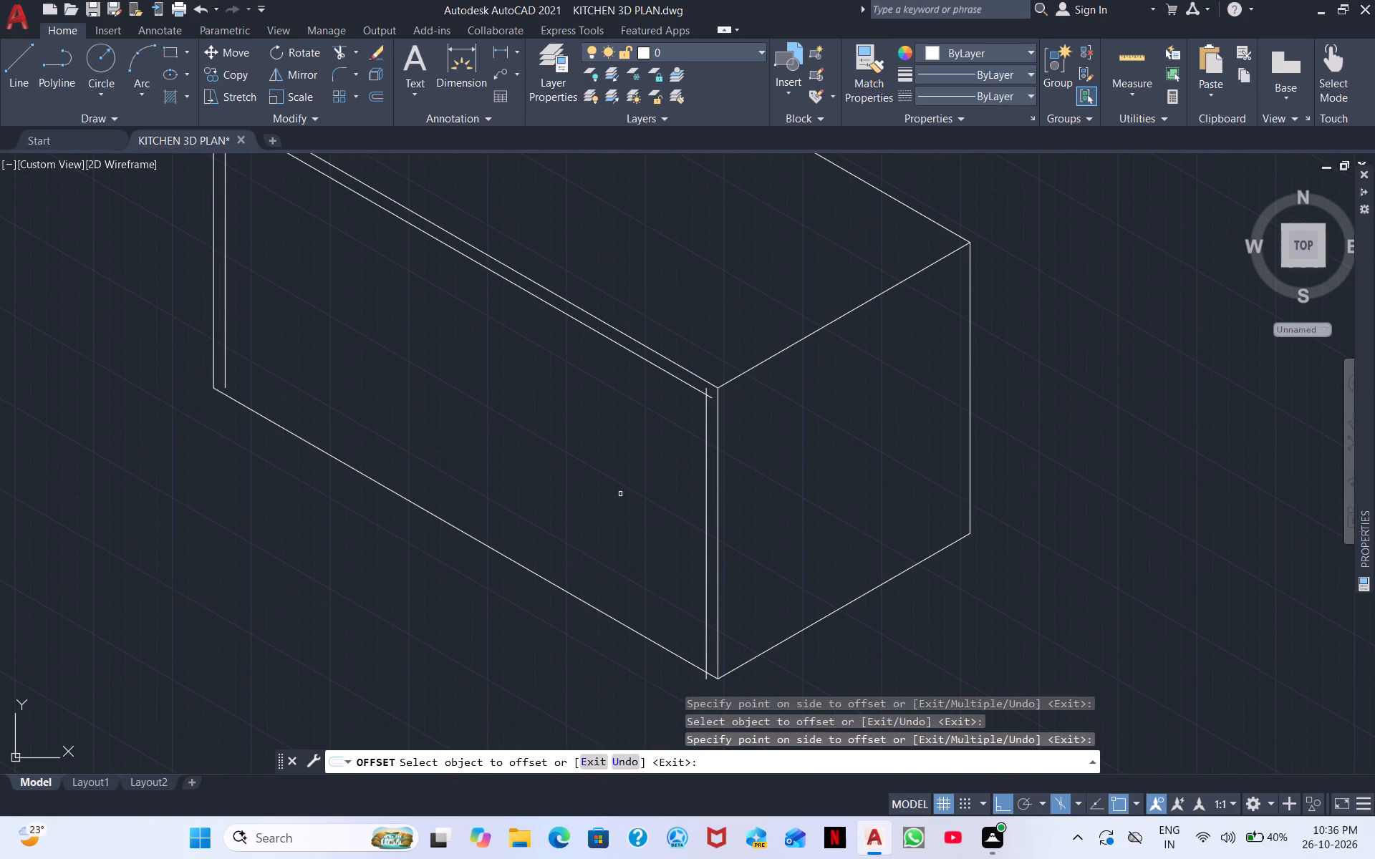
{"action": "right_click", "coordinate": [508, 463]}
{"action": "left_click", "coordinate": [582, 472]}
Trim the overhanging ends of the inset lines at the long front face's upper outer corner.
{"action": "middle_click_drag", "start_coordinate": [542, 470], "coordinate": [801, 641]}
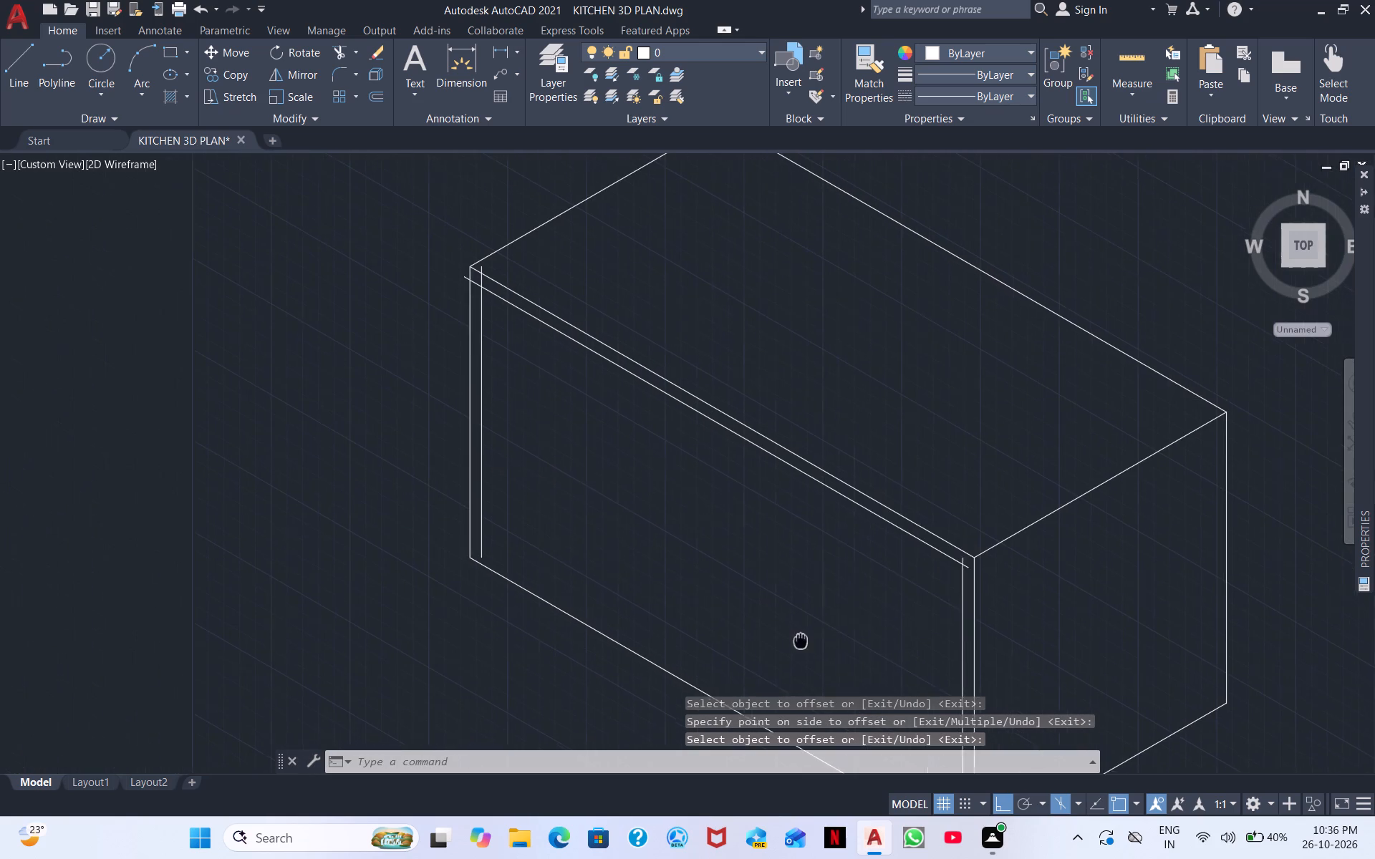
{"action": "middle_click_drag", "start_coordinate": [801, 641], "coordinate": [807, 643]}
{"action": "scroll", "coordinate": [706, 513], "scroll_direction": "up", "scroll_amount": 2}
{"action": "middle_click_drag", "start_coordinate": [746, 540], "coordinate": [723, 611]}
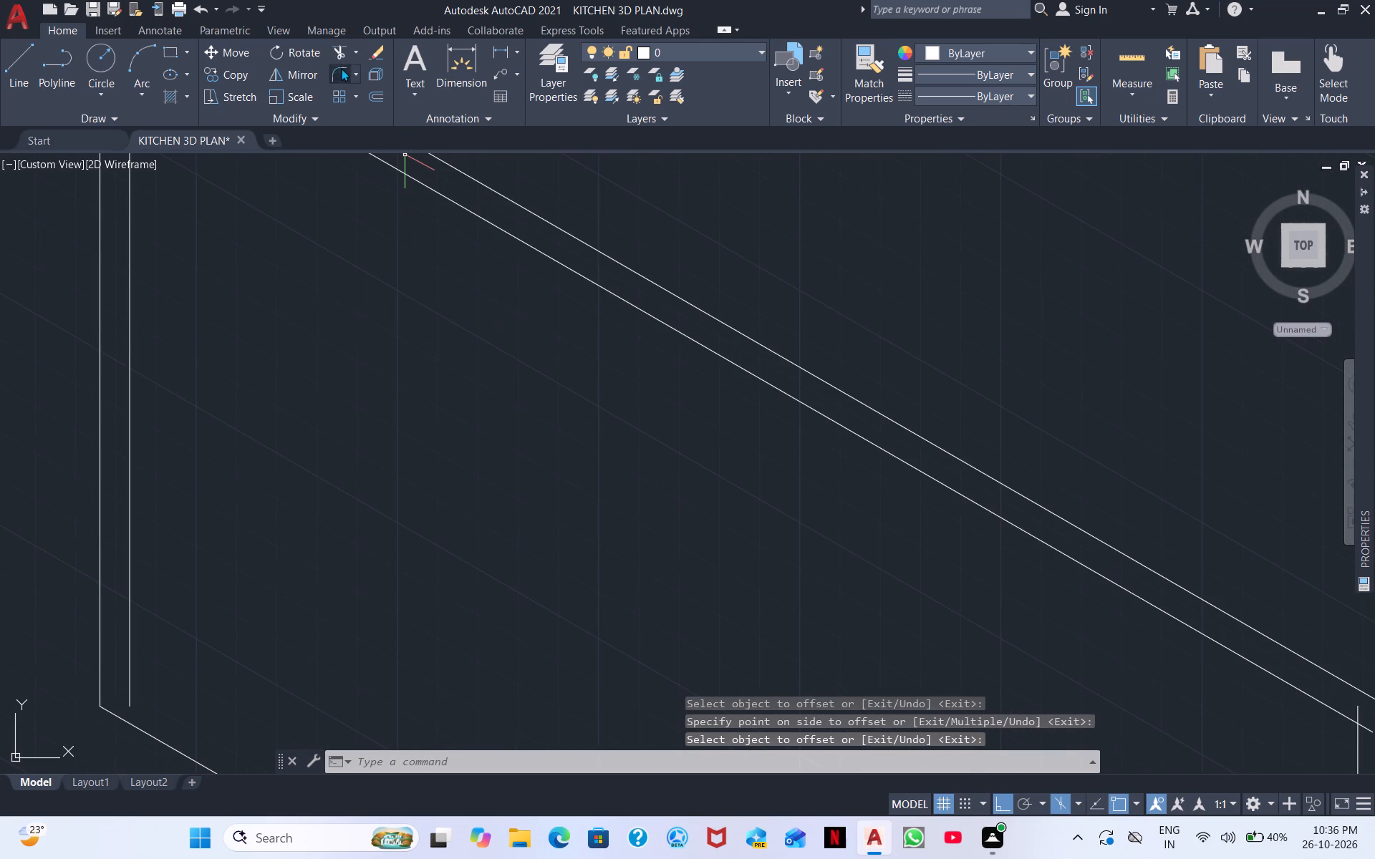
{"action": "left_click", "coordinate": [342, 49]}
{"action": "middle_click_drag", "start_coordinate": [355, 388], "coordinate": [599, 660]}
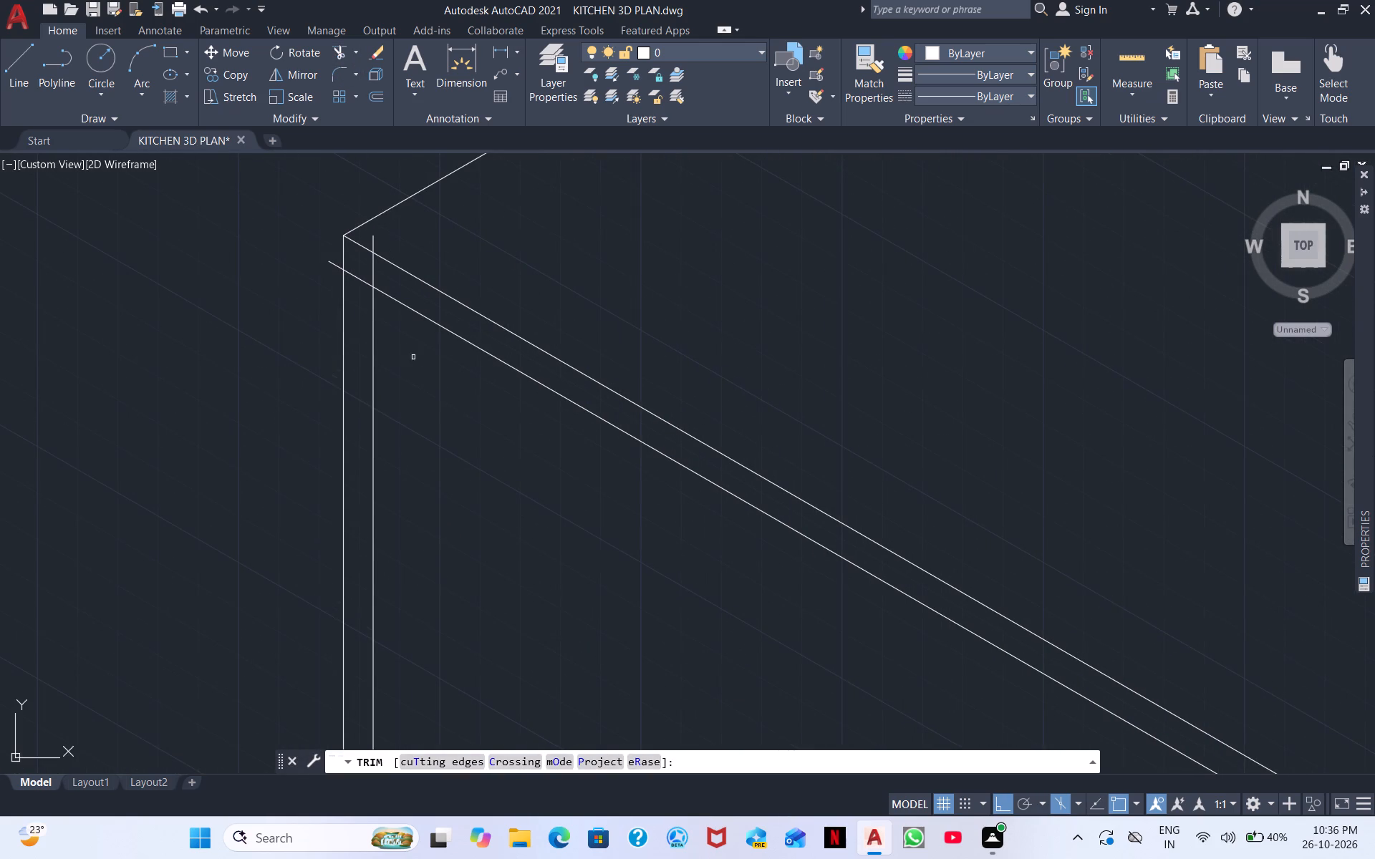
{"action": "left_click", "coordinate": [362, 276]}
{"action": "left_click", "coordinate": [377, 274]}
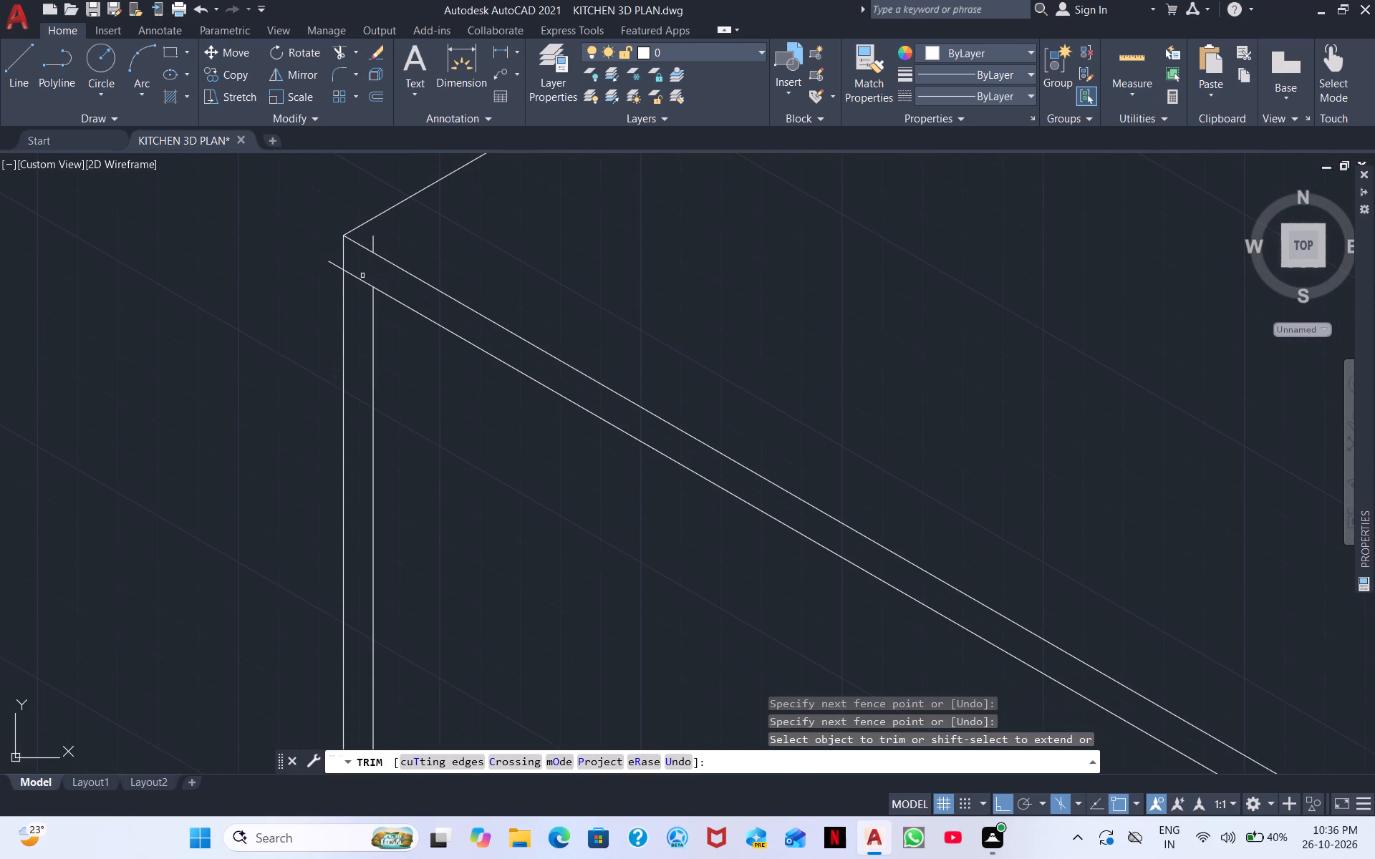
{"action": "left_click_drag", "start_coordinate": [361, 276], "coordinate": [349, 289]}
{"action": "left_click_drag", "start_coordinate": [334, 270], "coordinate": [337, 255]}
{"action": "left_click_drag", "start_coordinate": [372, 243], "coordinate": [385, 245]}
Trim the inset lines' overhanging ends beside the front-corner edge, at its upper corner and below the face's bottom edge.
{"action": "scroll", "coordinate": [595, 497], "scroll_direction": "down", "scroll_amount": 2}
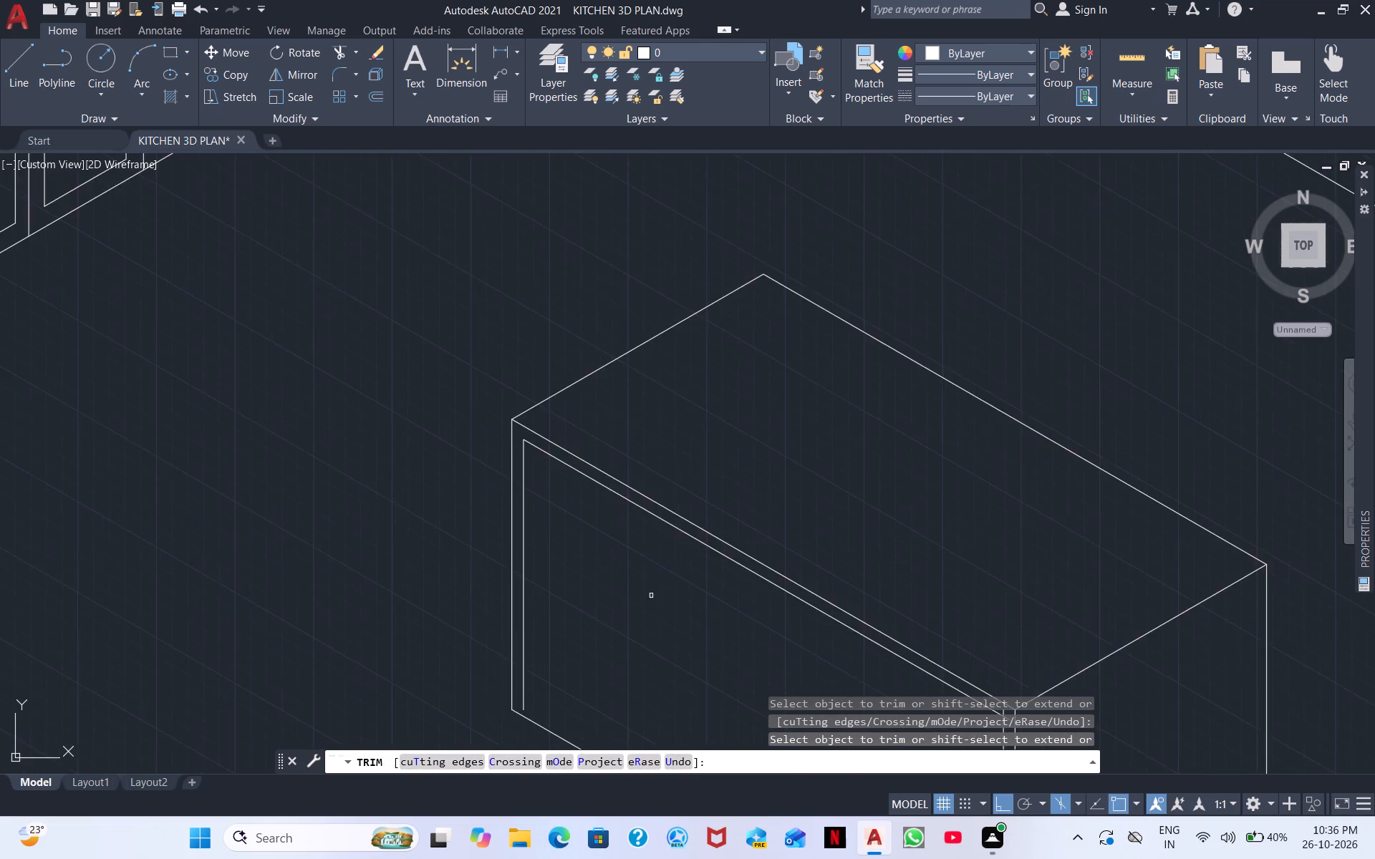
{"action": "middle_click_drag", "start_coordinate": [652, 595], "coordinate": [400, 312]}
{"action": "scroll", "coordinate": [695, 622], "scroll_direction": "up", "scroll_amount": 2}
{"action": "middle_click_drag", "start_coordinate": [688, 426], "coordinate": [516, 676]}
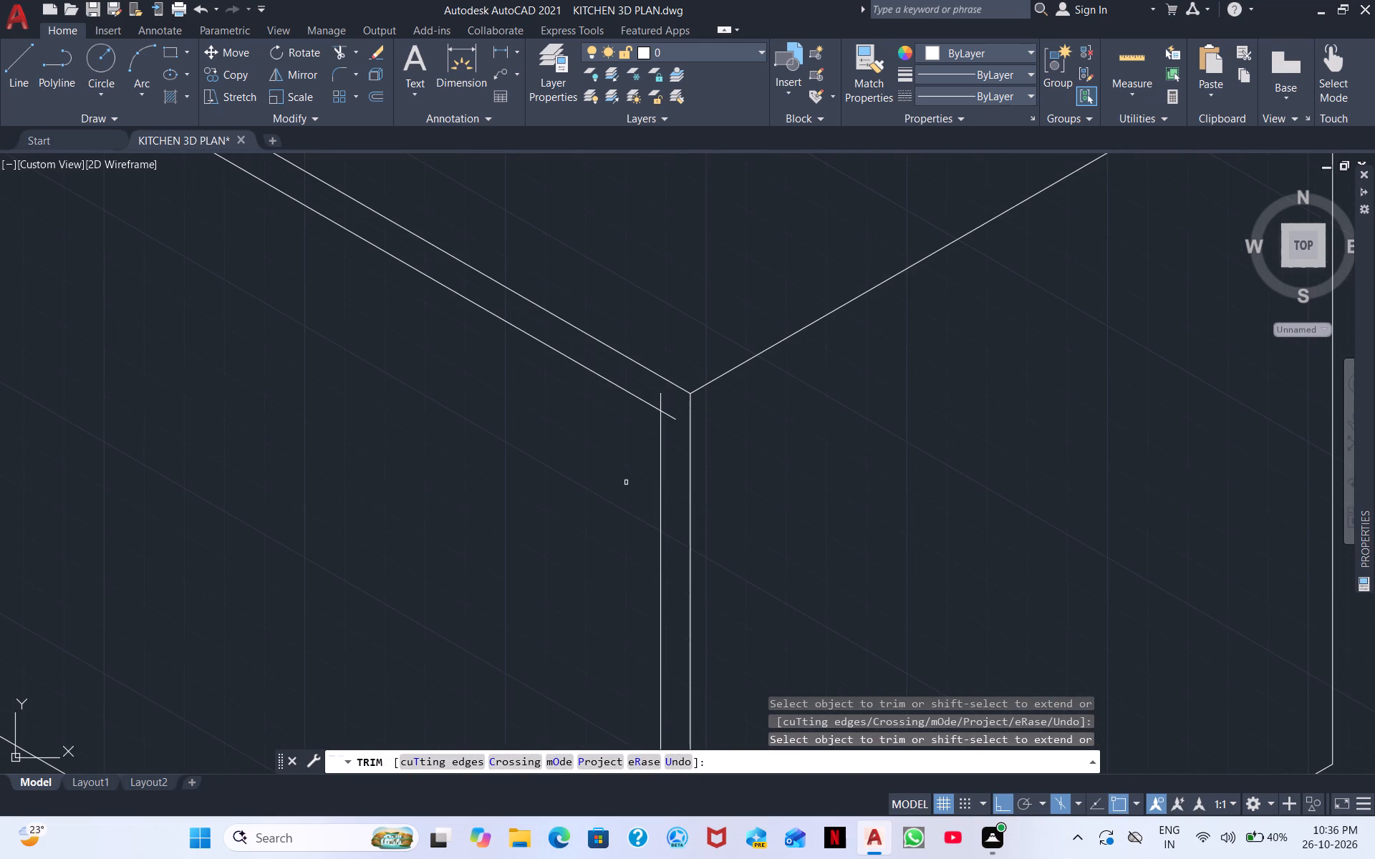
{"action": "left_click", "coordinate": [663, 399]}
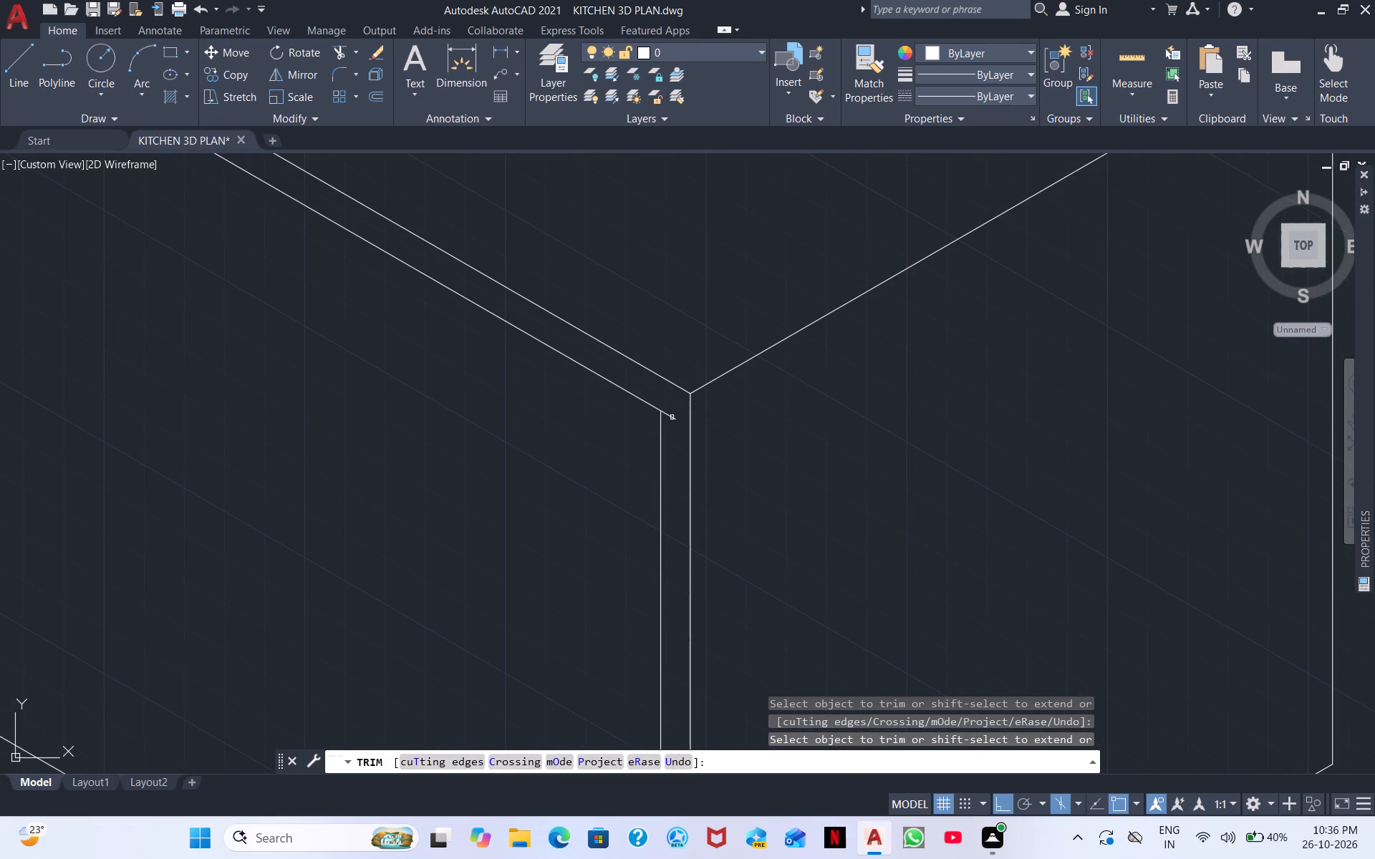
{"action": "left_click", "coordinate": [672, 417]}
{"action": "scroll", "coordinate": [558, 523], "scroll_direction": "down", "scroll_amount": 2}
{"action": "middle_click_drag", "start_coordinate": [539, 584], "coordinate": [493, 377]}
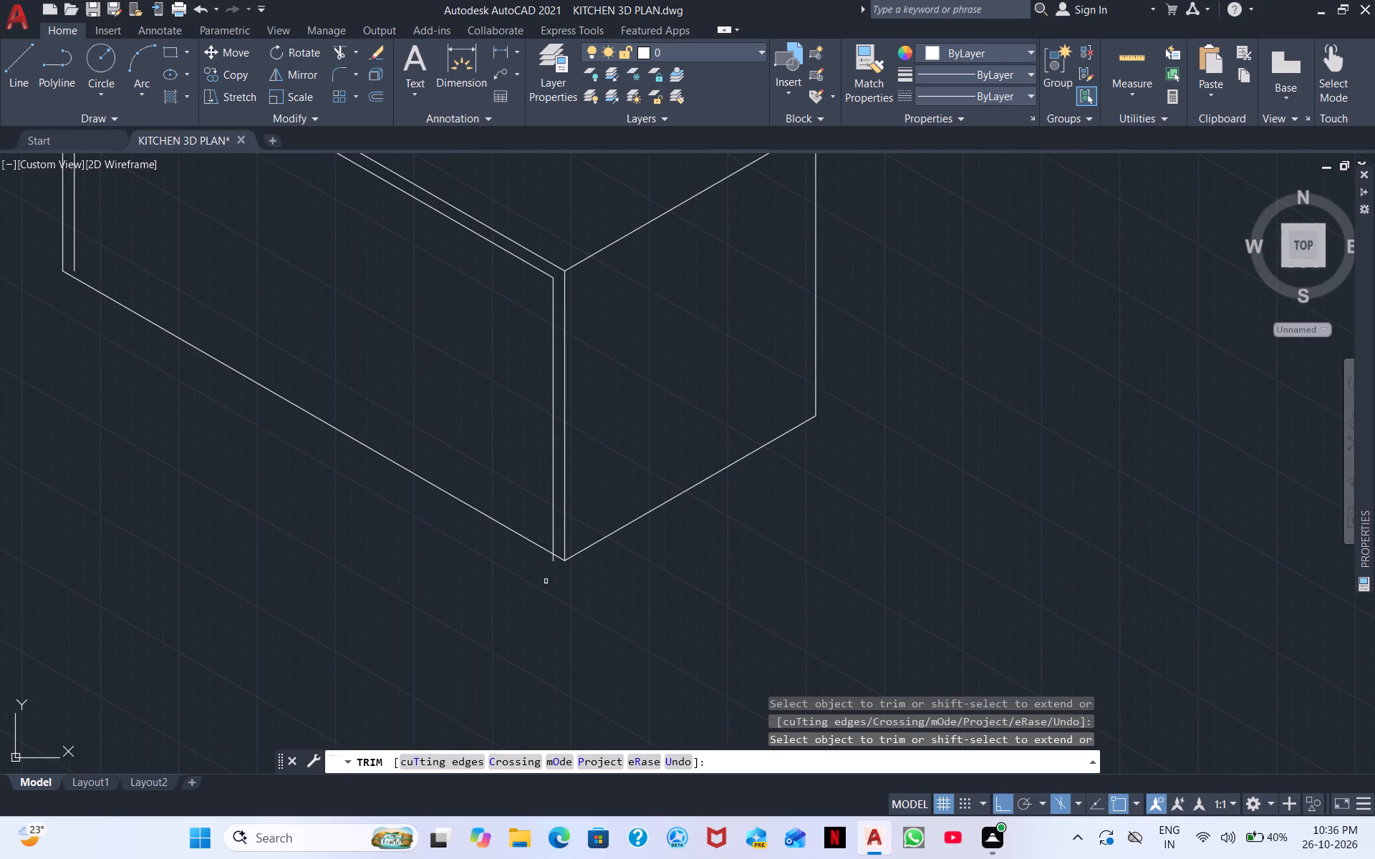
{"action": "scroll", "coordinate": [528, 588], "scroll_direction": "up", "scroll_amount": 4}
{"action": "left_click", "coordinate": [684, 390]}
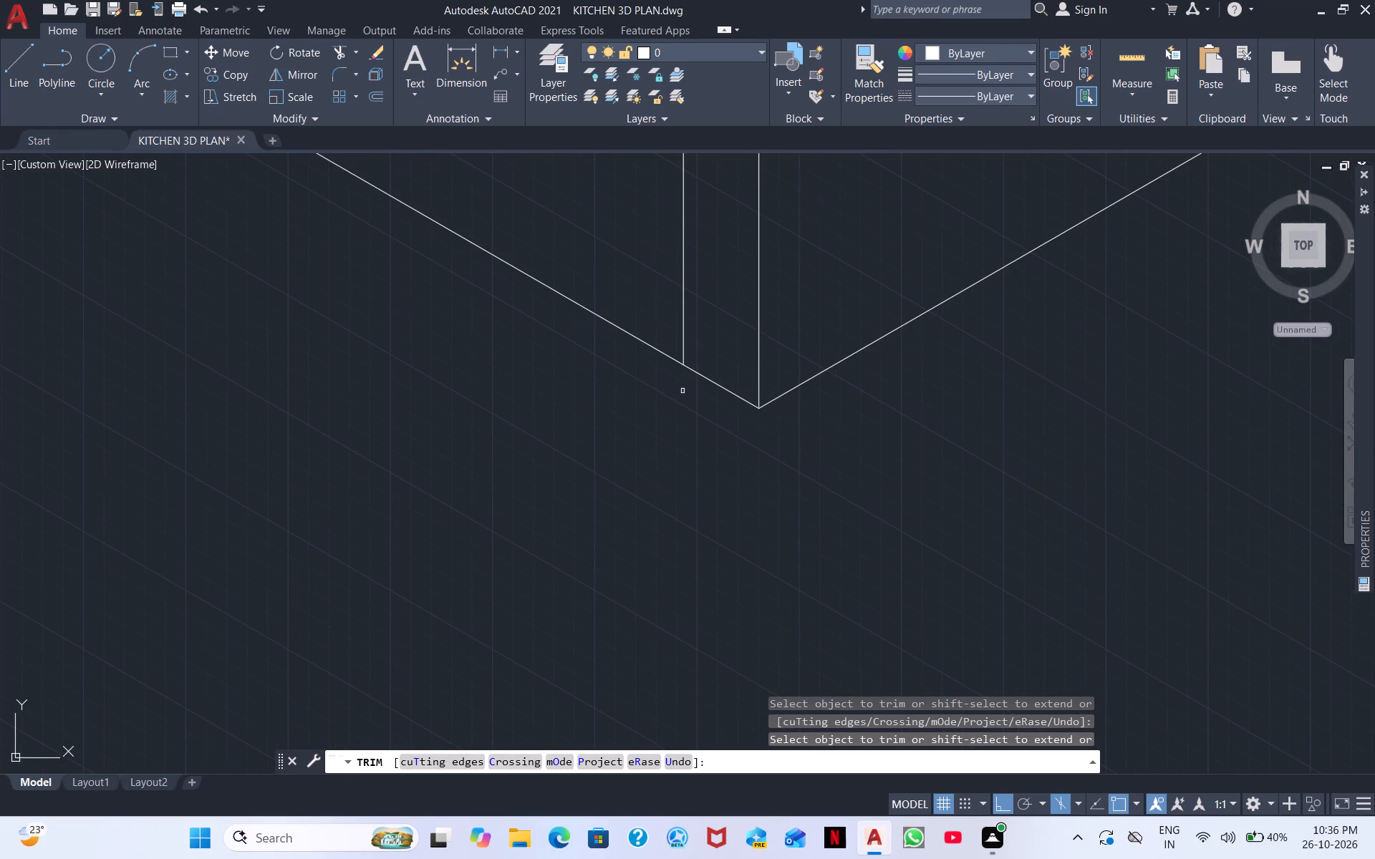
Extend the outer inset vertical line down to the long front face's bottom edge.
{"action": "middle_click_drag", "start_coordinate": [411, 472], "coordinate": [659, 681]}
{"action": "scroll", "coordinate": [537, 644], "scroll_direction": "down", "scroll_amount": 2}
{"action": "middle_click_drag", "start_coordinate": [498, 382], "coordinate": [951, 567]}
{"action": "middle_click_drag", "start_coordinate": [594, 427], "coordinate": [957, 571]}
{"action": "scroll", "coordinate": [1015, 583], "scroll_direction": "down", "scroll_amount": 1}
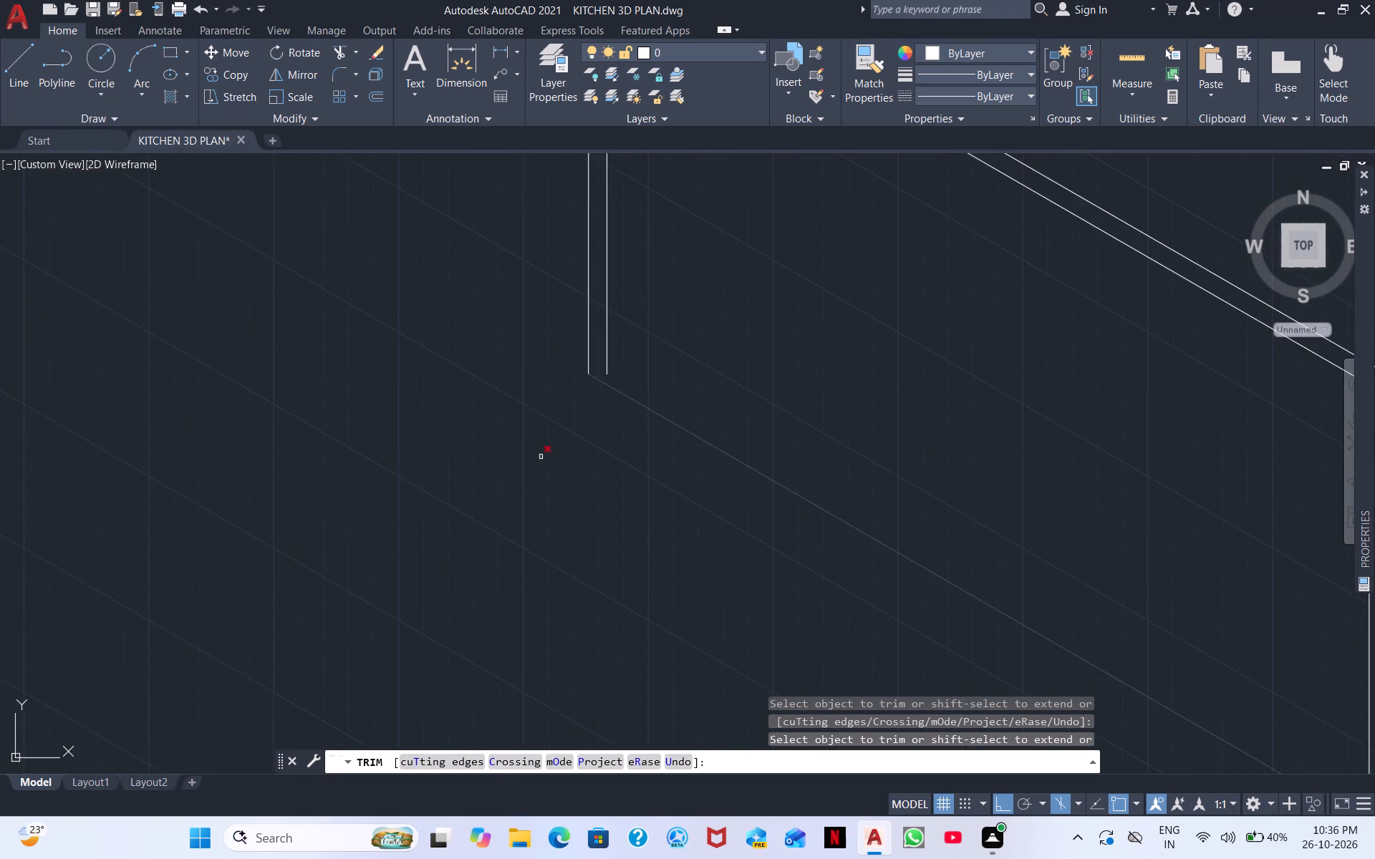
{"action": "middle_click_drag", "start_coordinate": [487, 452], "coordinate": [578, 611]}
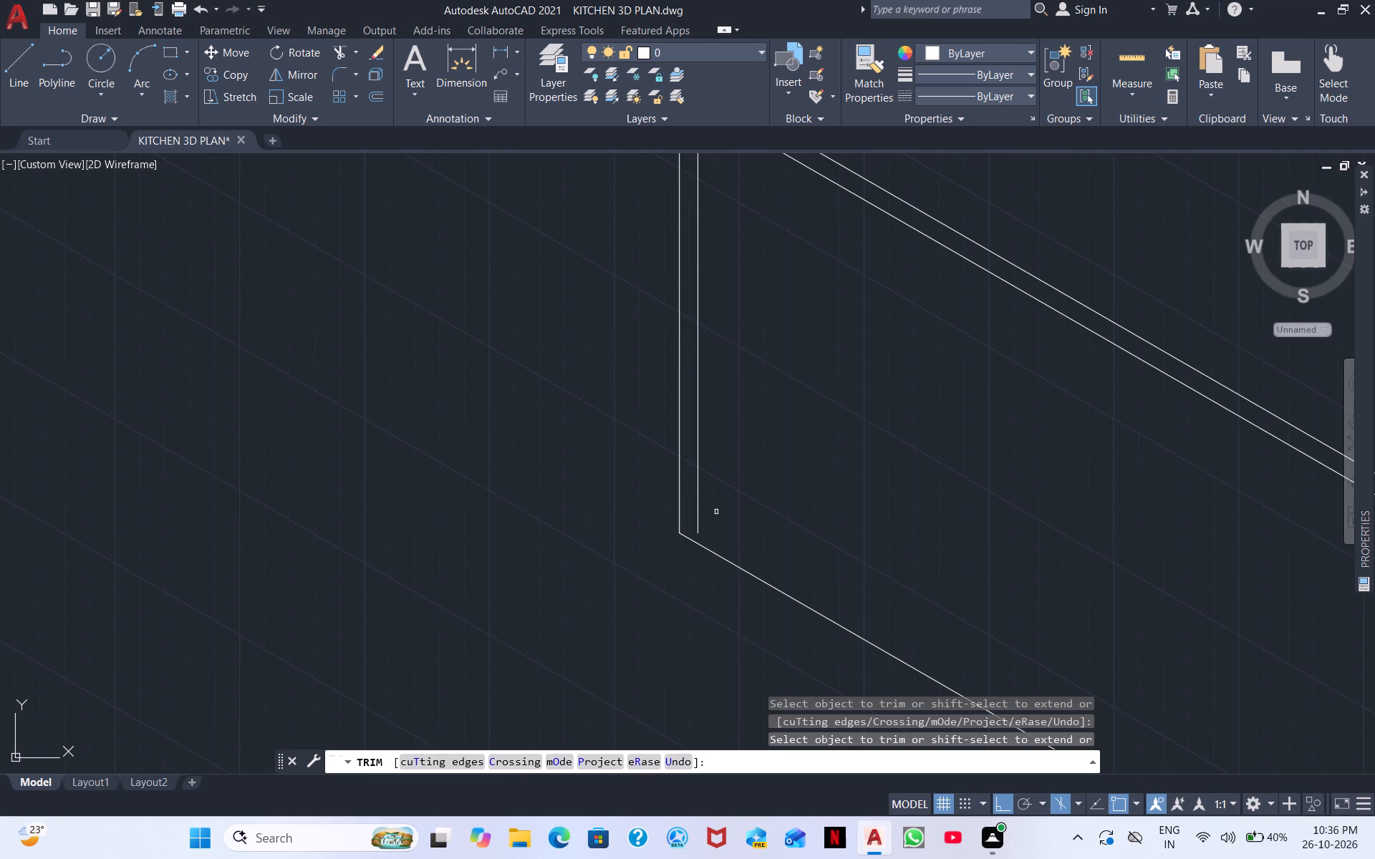
{"action": "left_click", "coordinate": [696, 505], "text": "shift"}
{"action": "scroll", "coordinate": [748, 507], "scroll_direction": "down", "scroll_amount": 1}
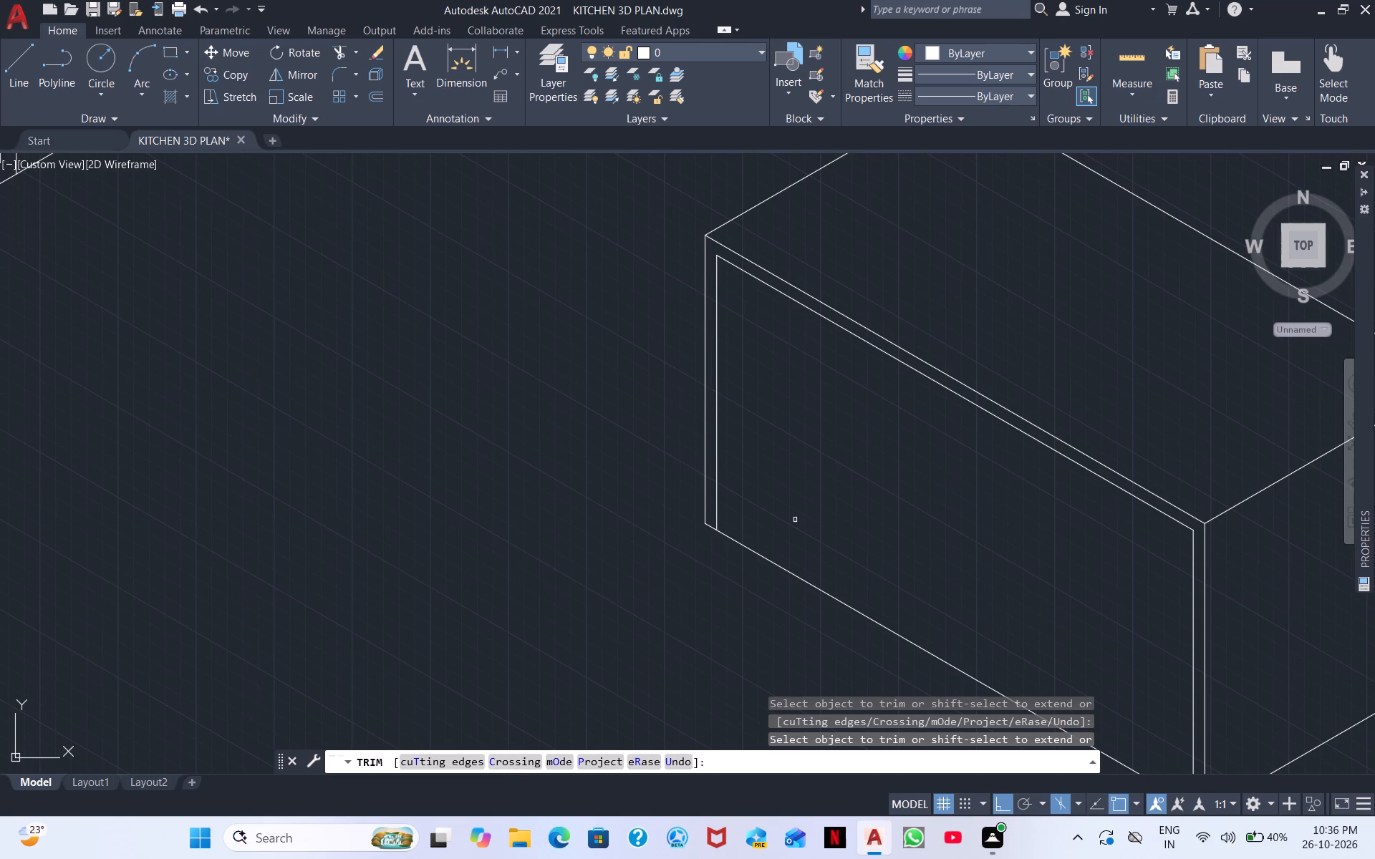
{"action": "right_click", "coordinate": [771, 612]}
{"action": "left_click", "coordinate": [818, 364]}
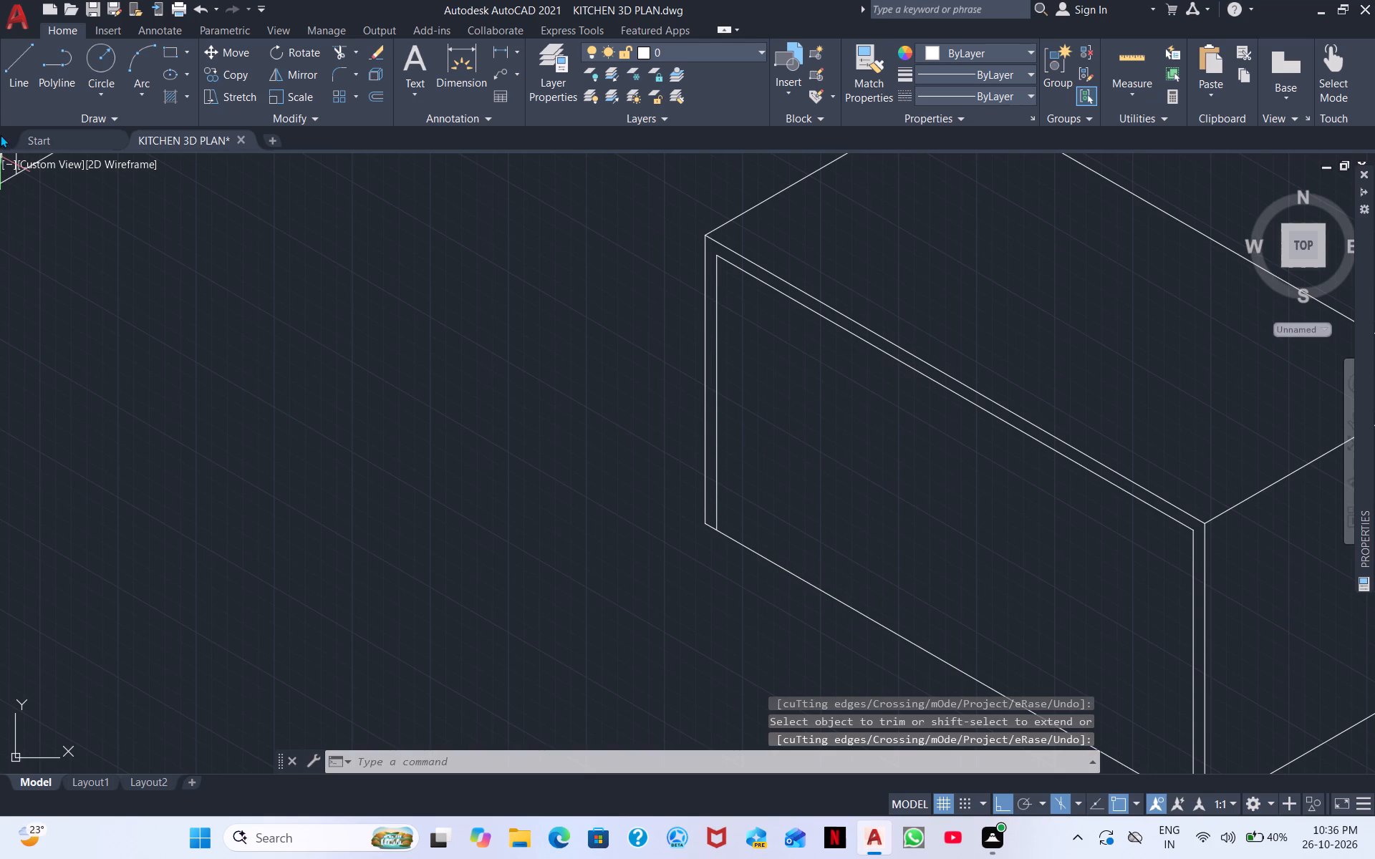
Draw a line from the outer inset line's lower end, 60 units at 30°, continuing at 330° past the front-corner vertical edge.
{"action": "left_click", "coordinate": [21, 82]}
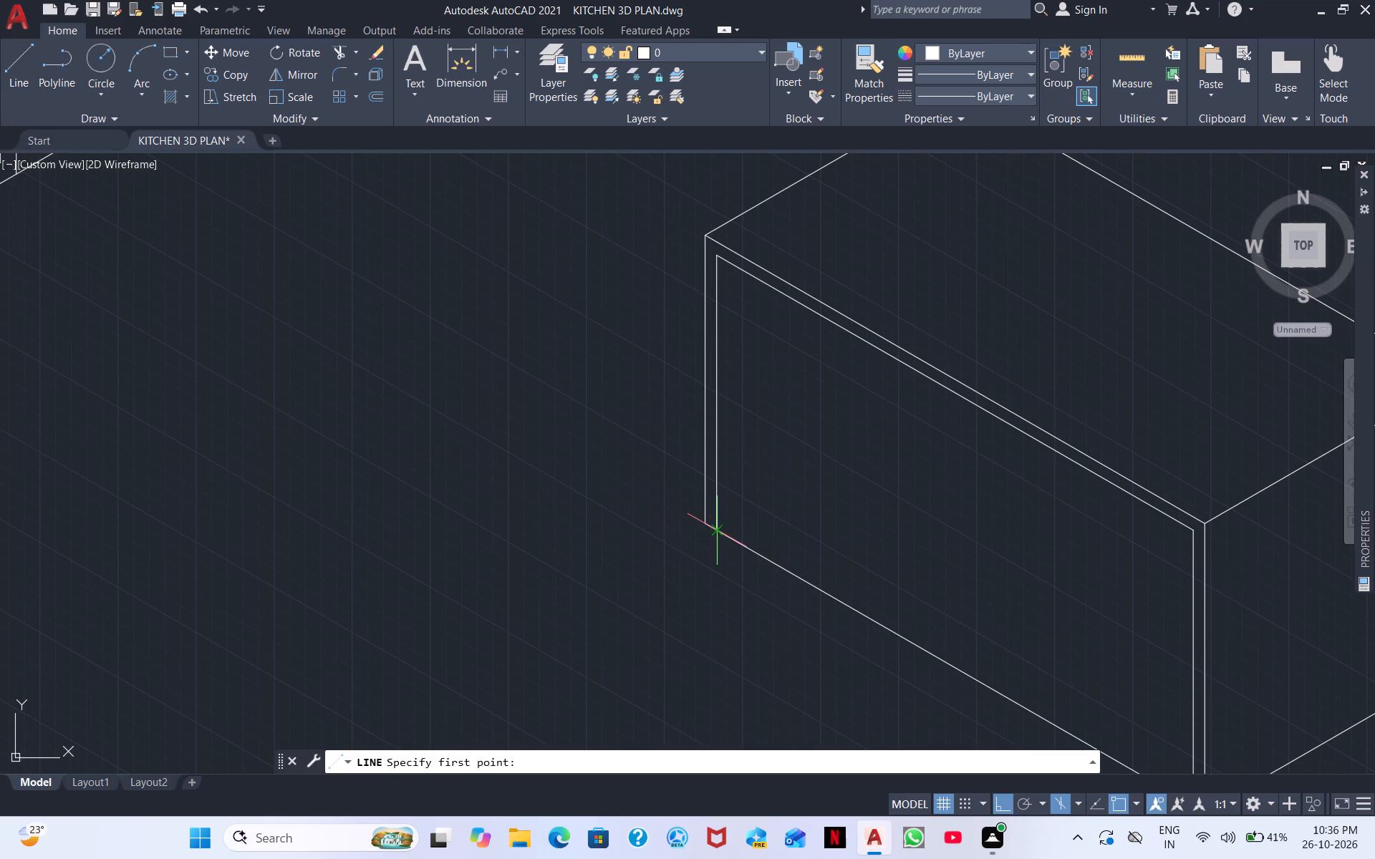
{"action": "left_click_drag", "start_coordinate": [714, 528], "coordinate": [723, 524]}
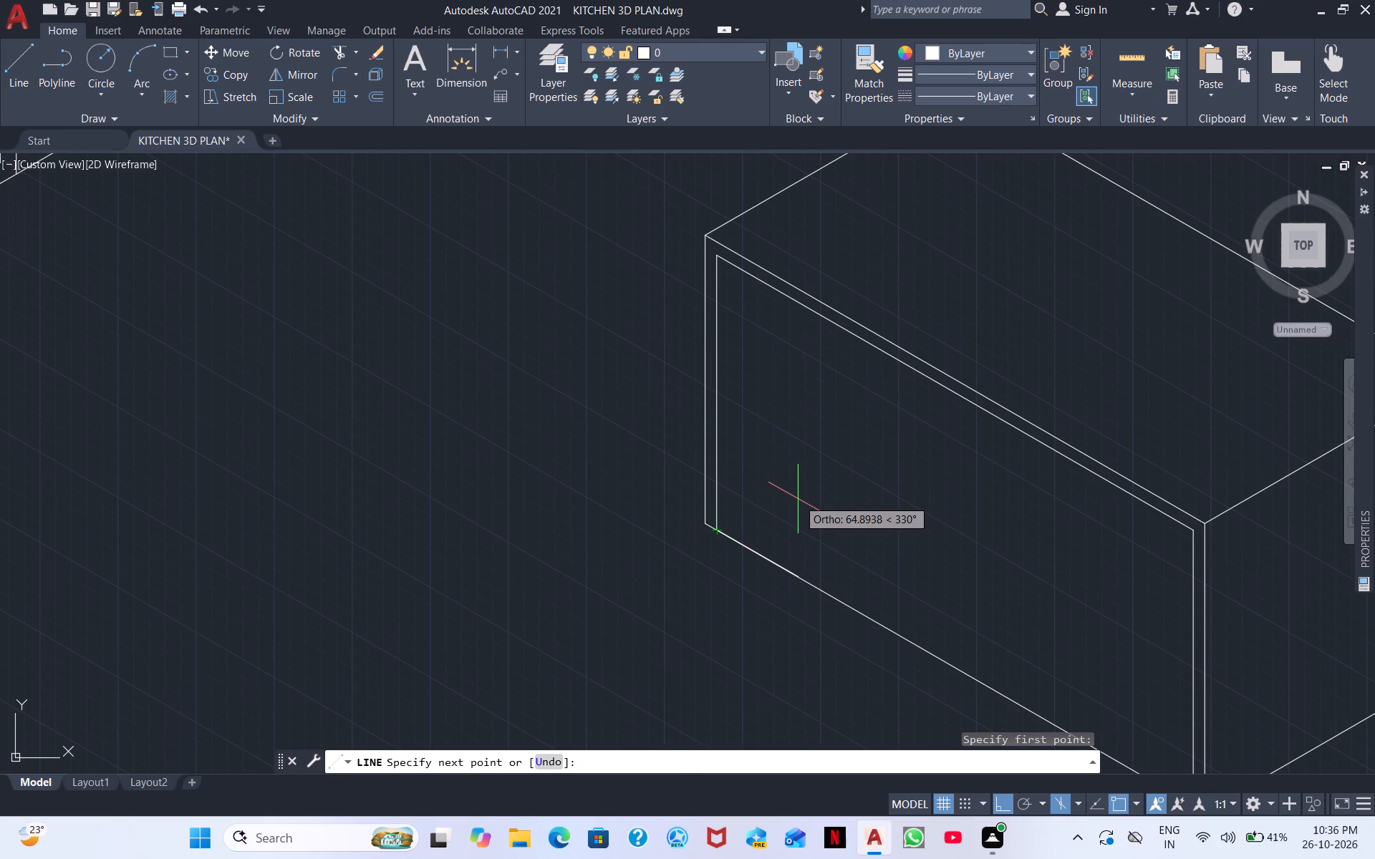
{"action": "key", "text": "F5"}
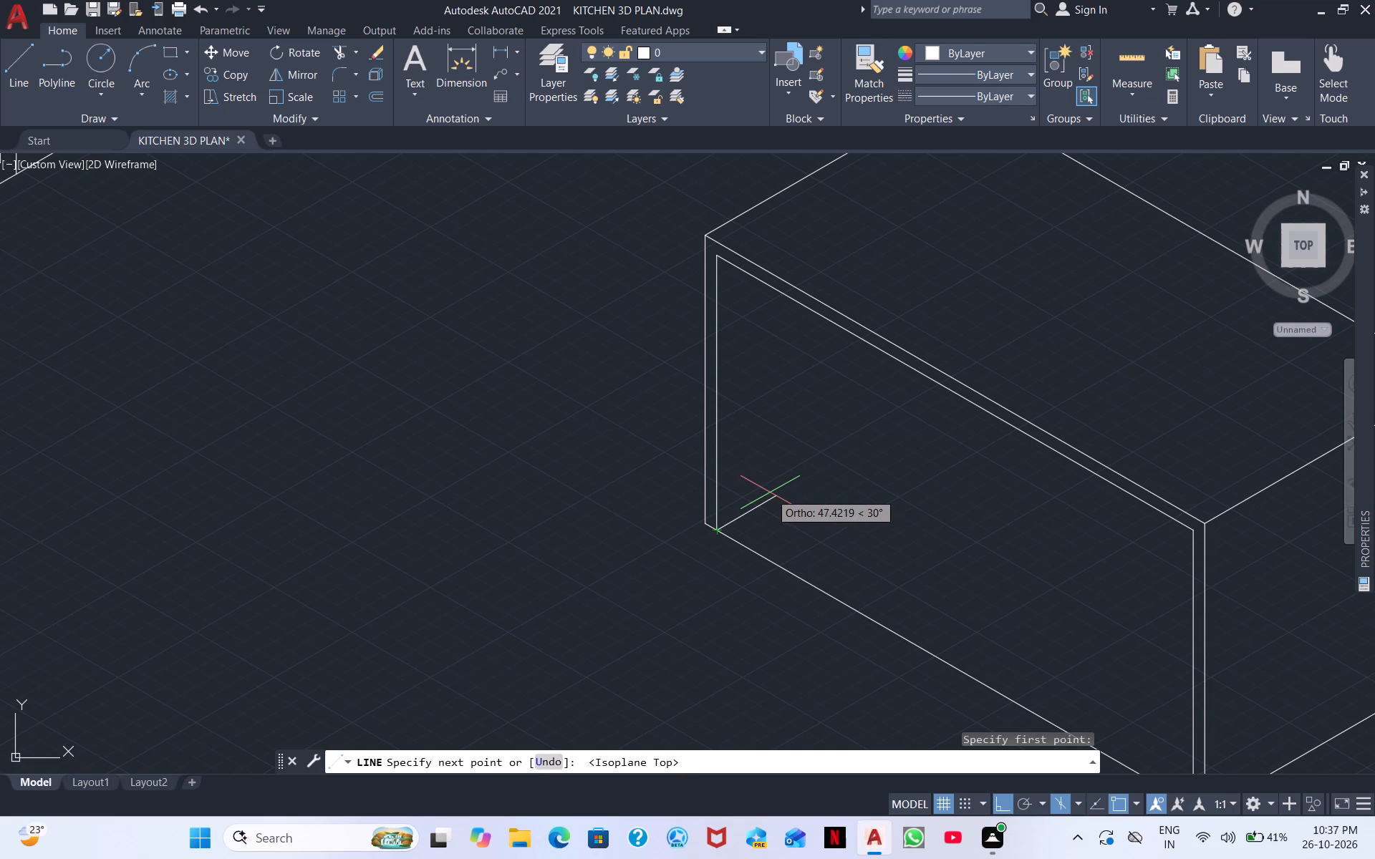
{"action": "type", "text": "60"}
{"action": "key", "text": "Return"}
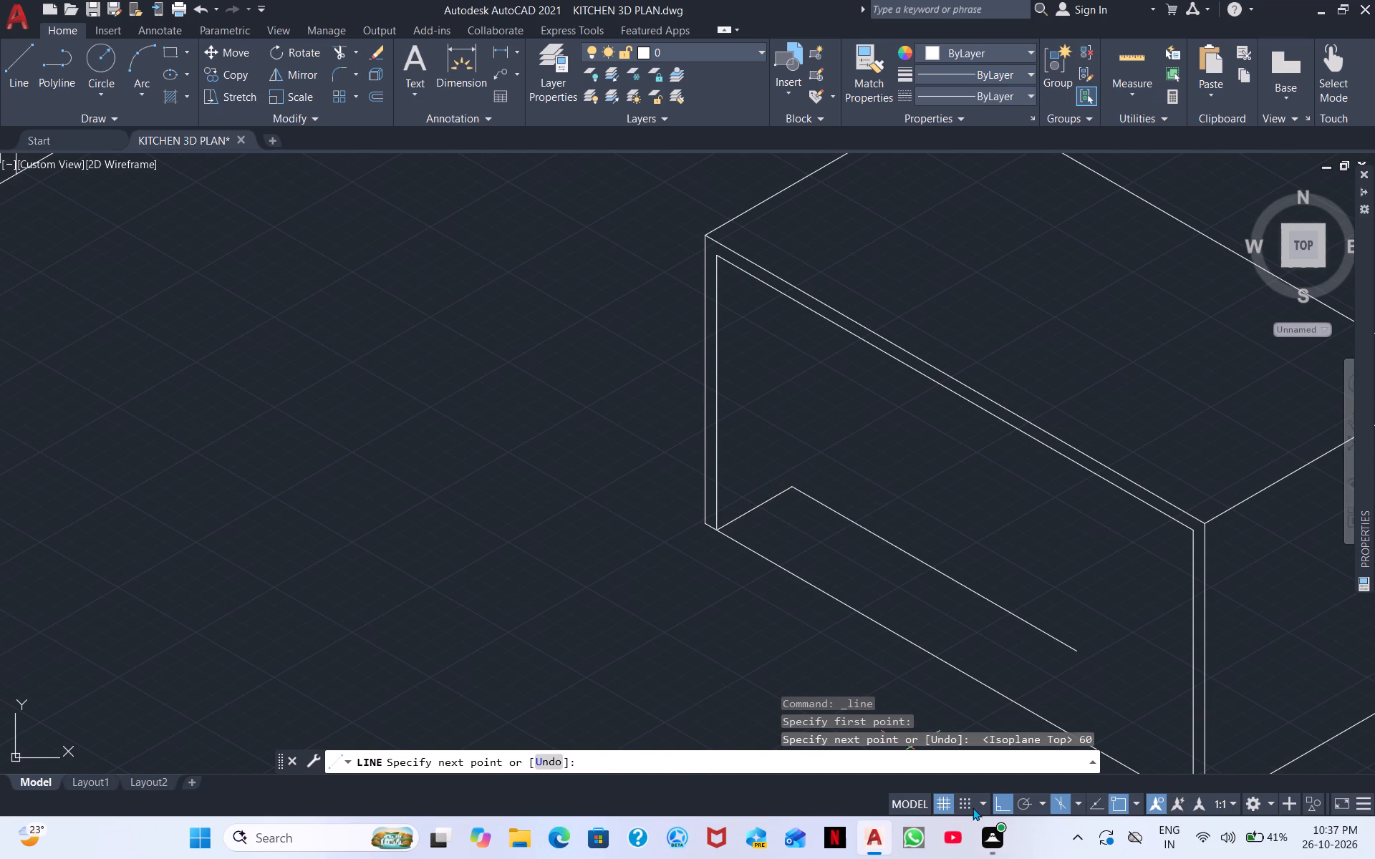
{"action": "middle_click_drag", "start_coordinate": [1094, 712], "coordinate": [798, 620]}
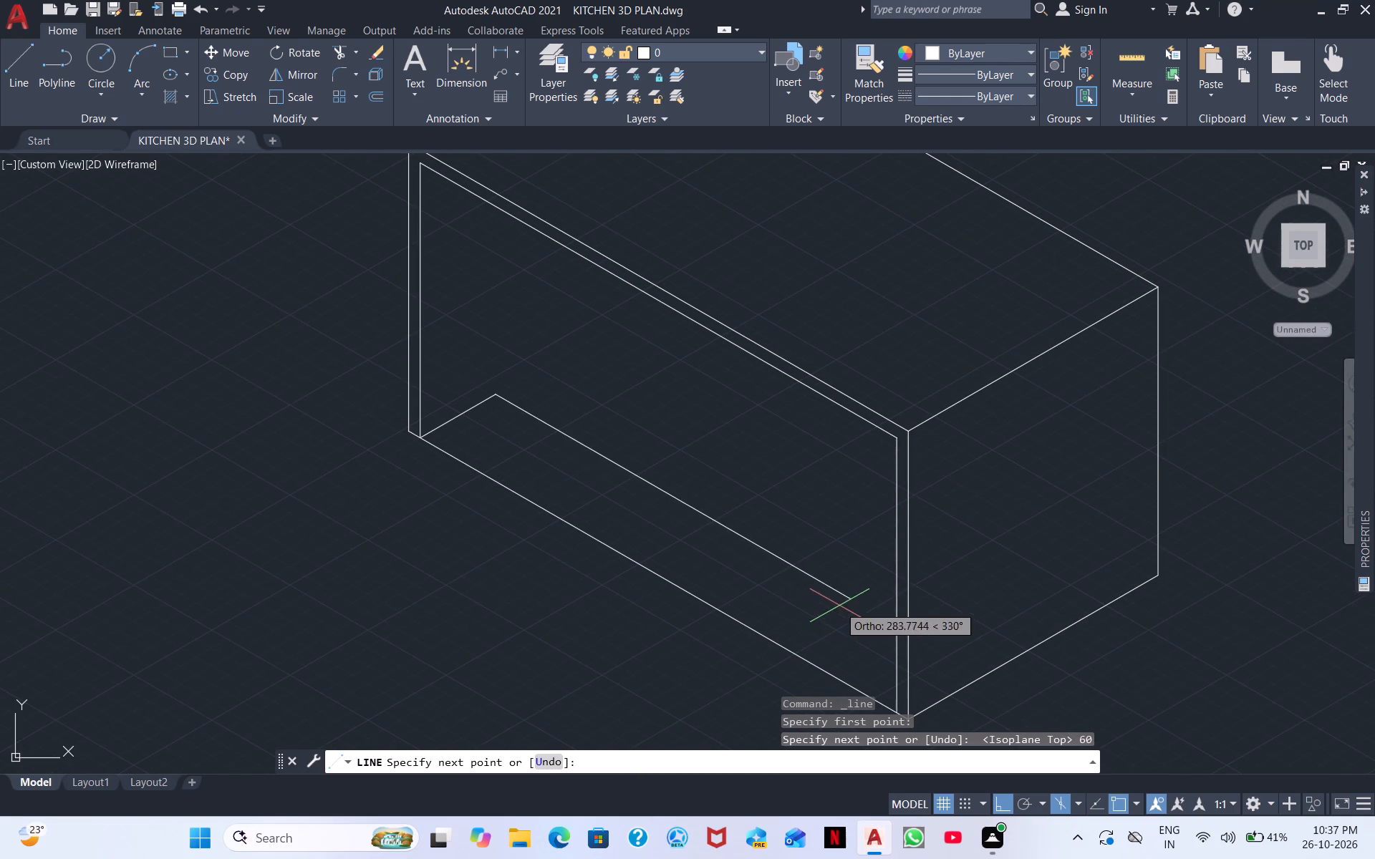
{"action": "left_click", "coordinate": [922, 640]}
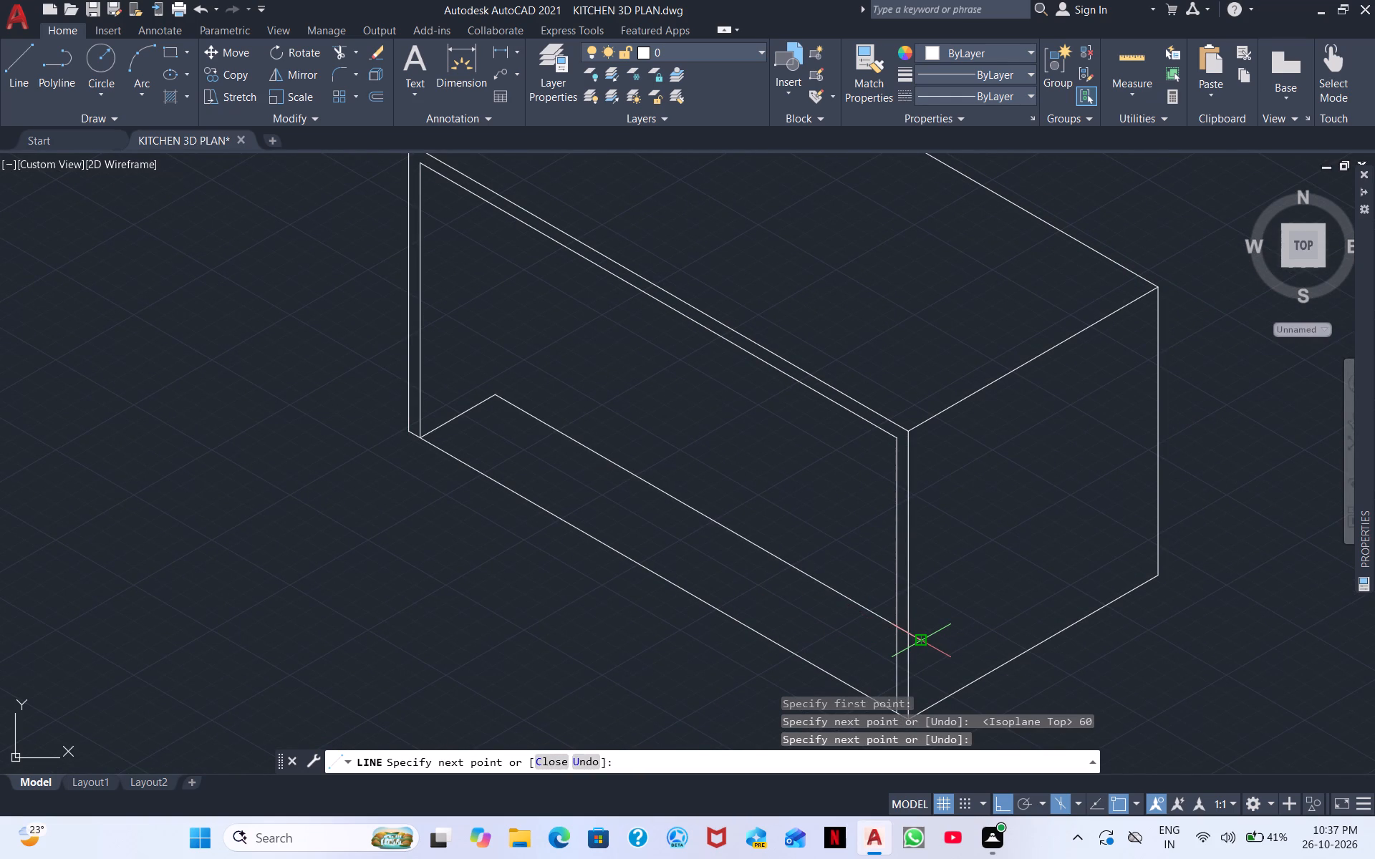
{"action": "key", "text": "Escape"}
Draw the recess's vertical back-corner line from the end of the 60-unit floor line up to the face's upper inset line.
{"action": "right_click", "coordinate": [492, 269]}
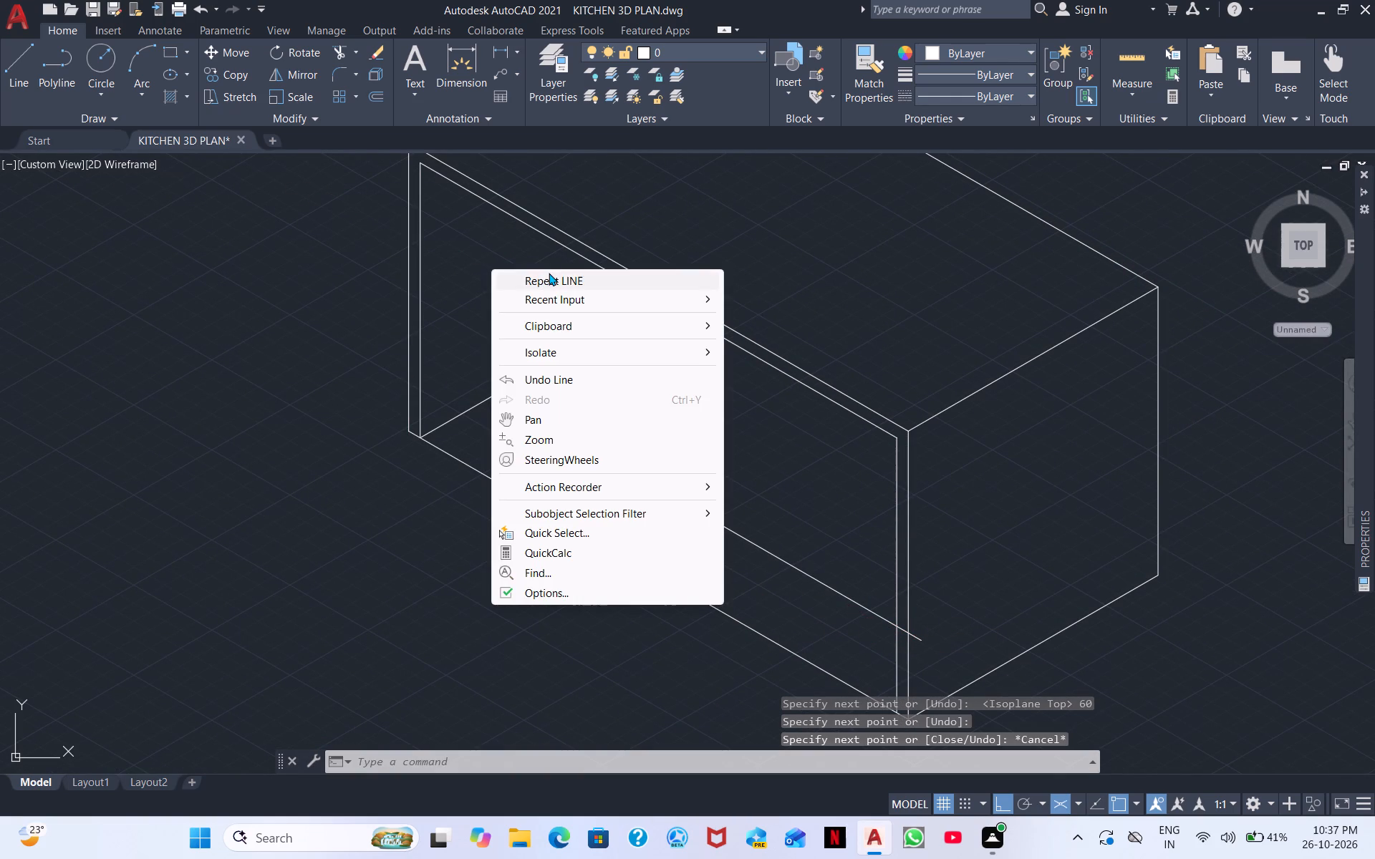
{"action": "left_click", "coordinate": [549, 273]}
{"action": "left_click", "coordinate": [498, 392]}
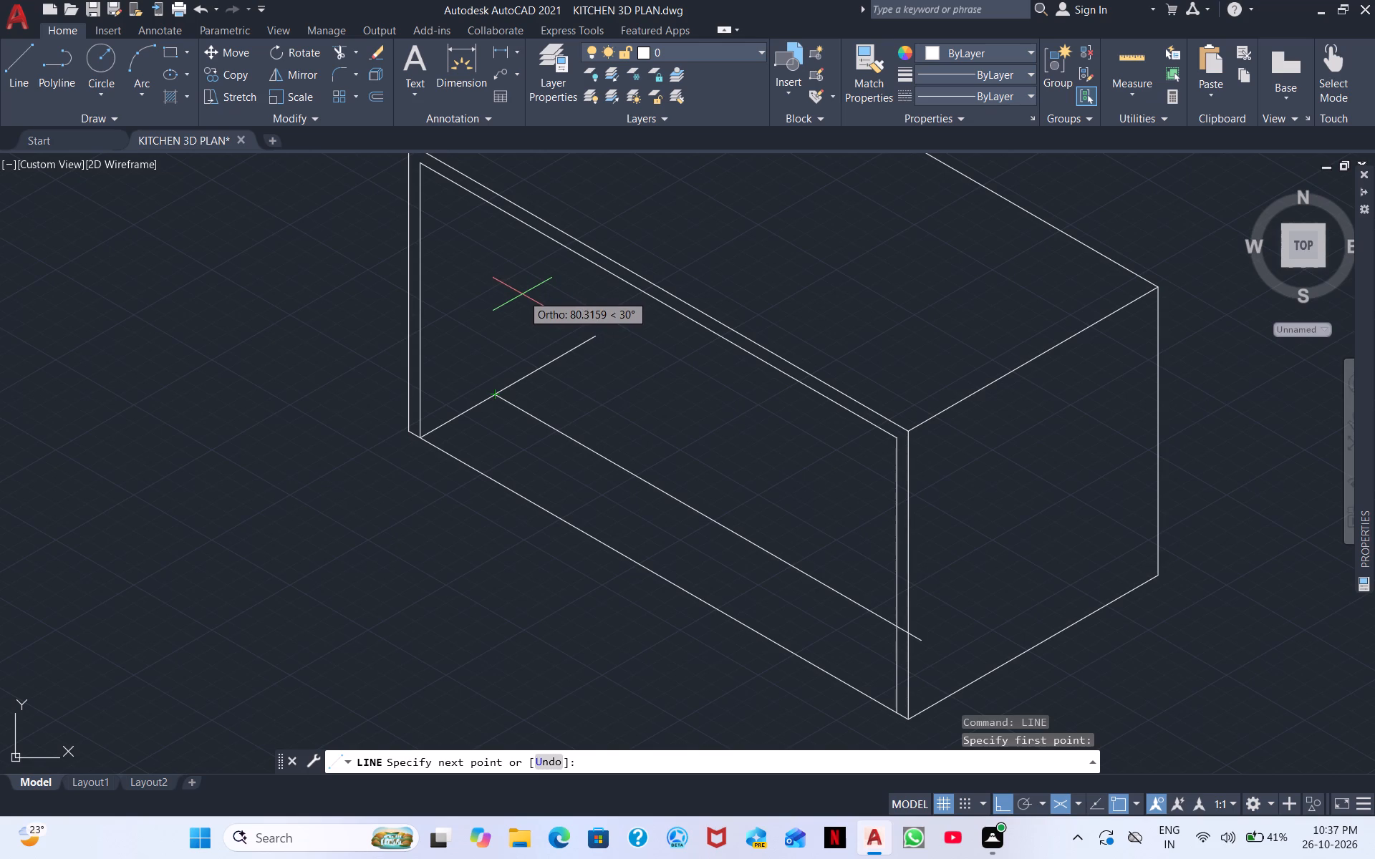
{"action": "key", "text": "F5"}
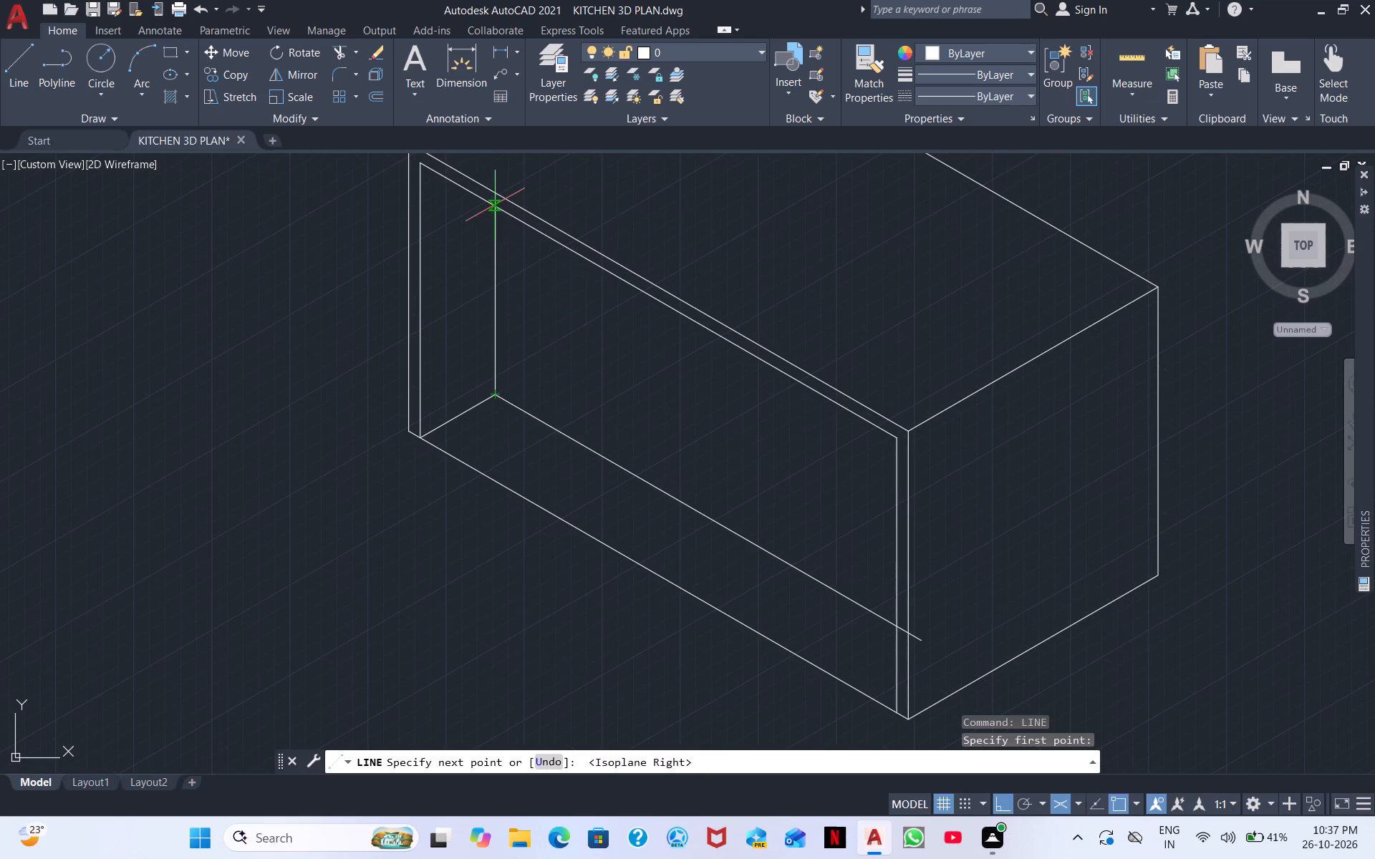
{"action": "left_click", "coordinate": [494, 204]}
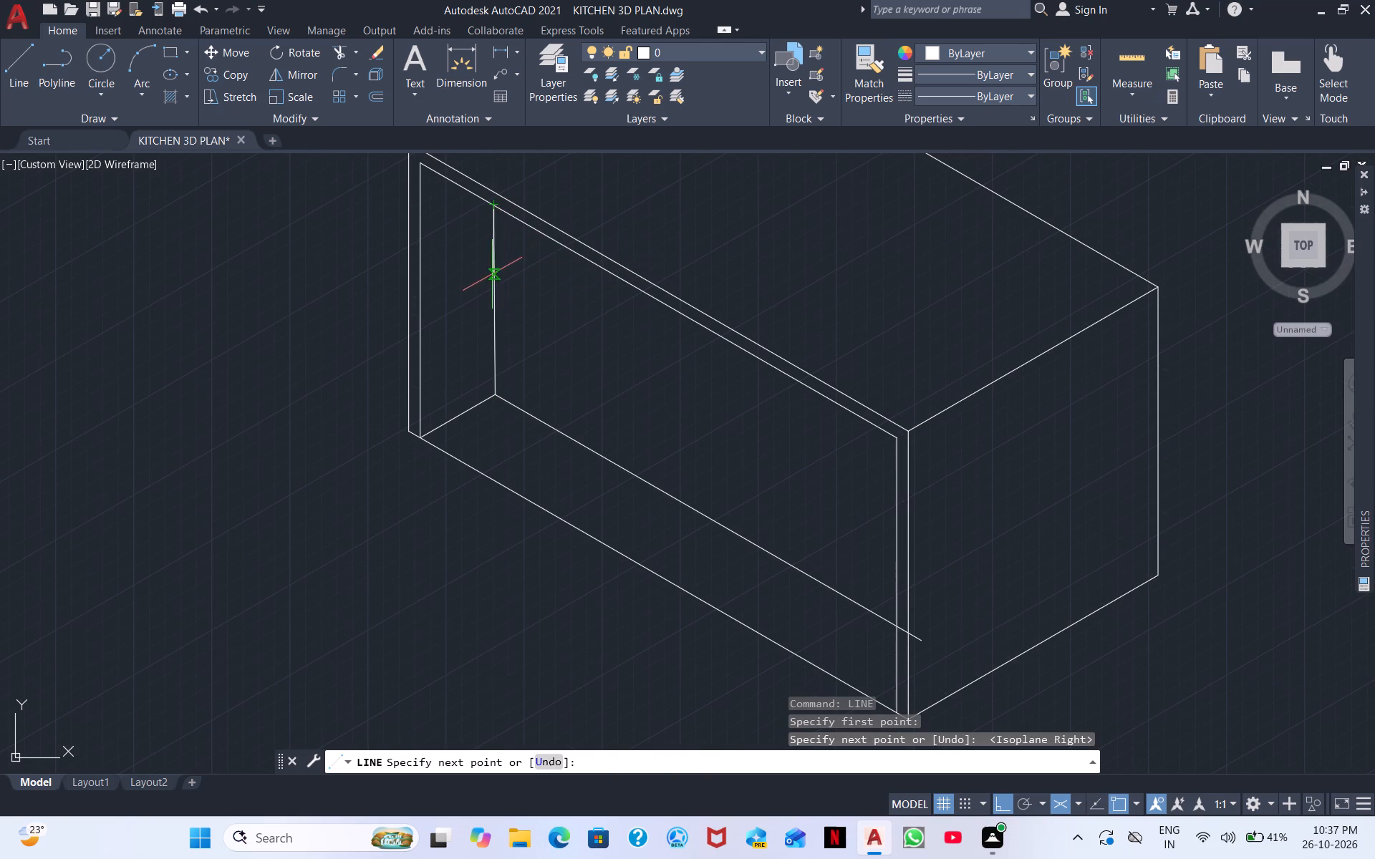
{"action": "key", "text": "Escape"}
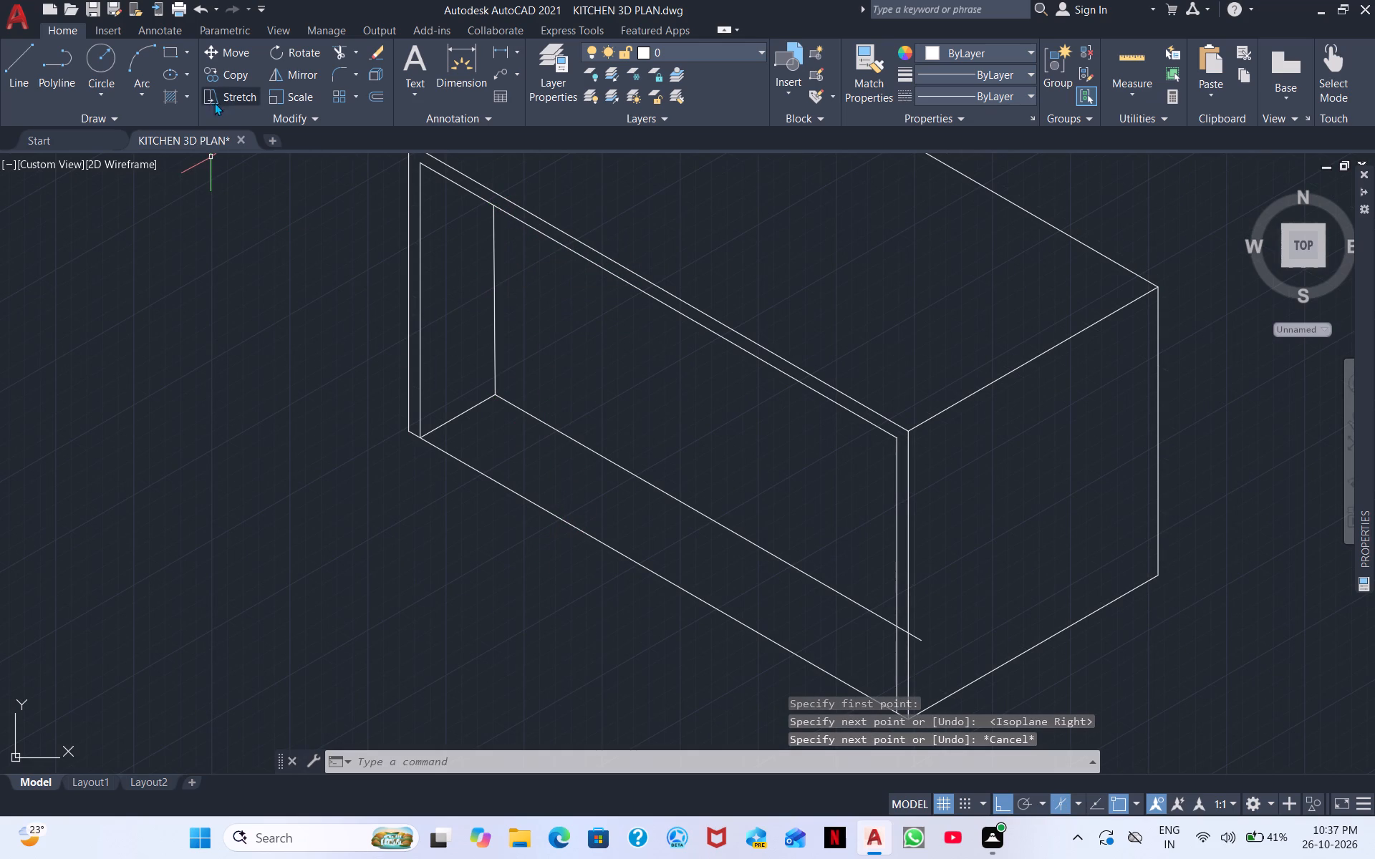
Trim the recess's back floor line to the inner frame line near the front corner, and remove the face's bottom edge between the frame uprights.
{"action": "left_click", "coordinate": [340, 52]}
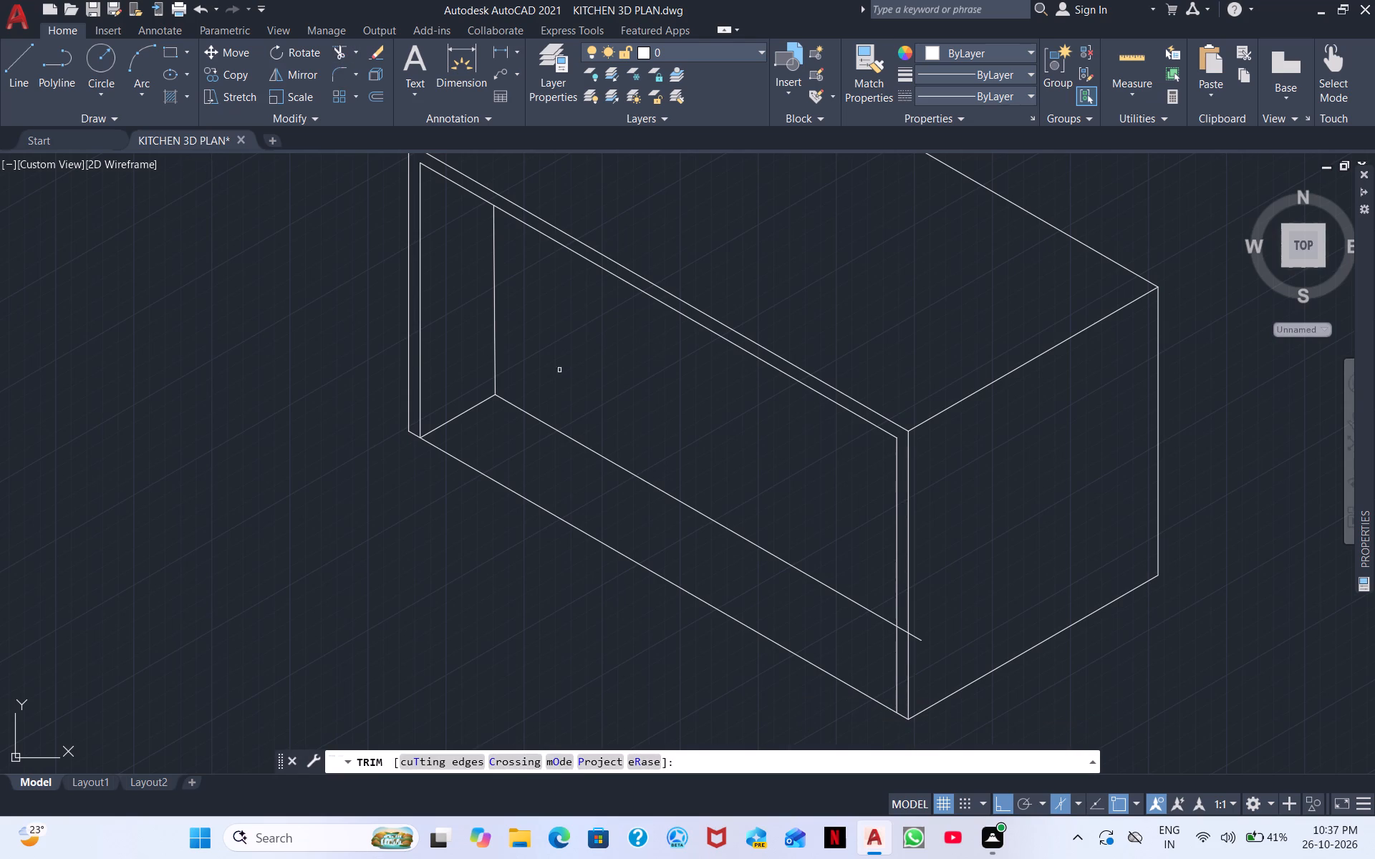
{"action": "left_click", "coordinate": [924, 636]}
{"action": "left_click", "coordinate": [917, 641]}
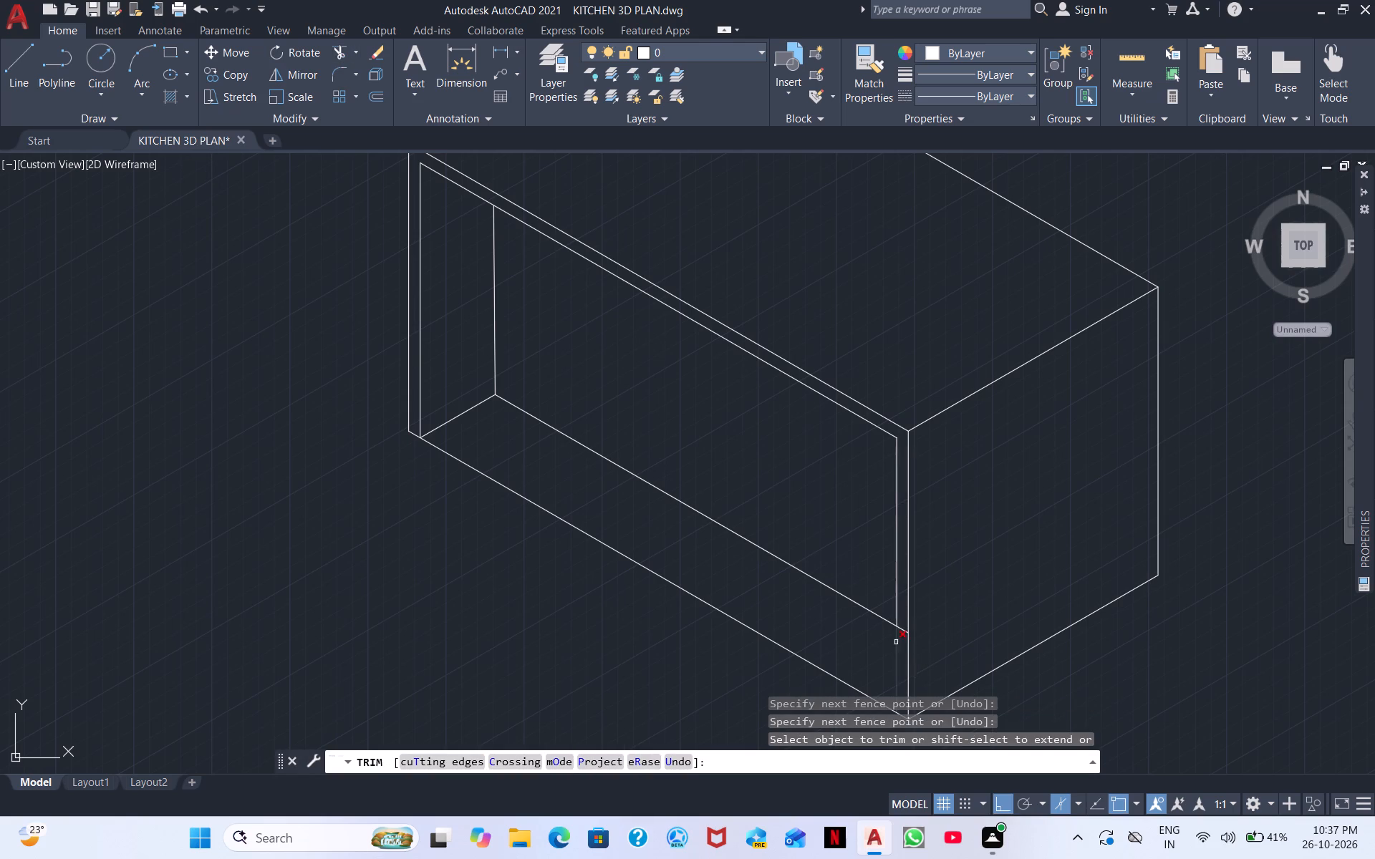
{"action": "left_click", "coordinate": [905, 629]}
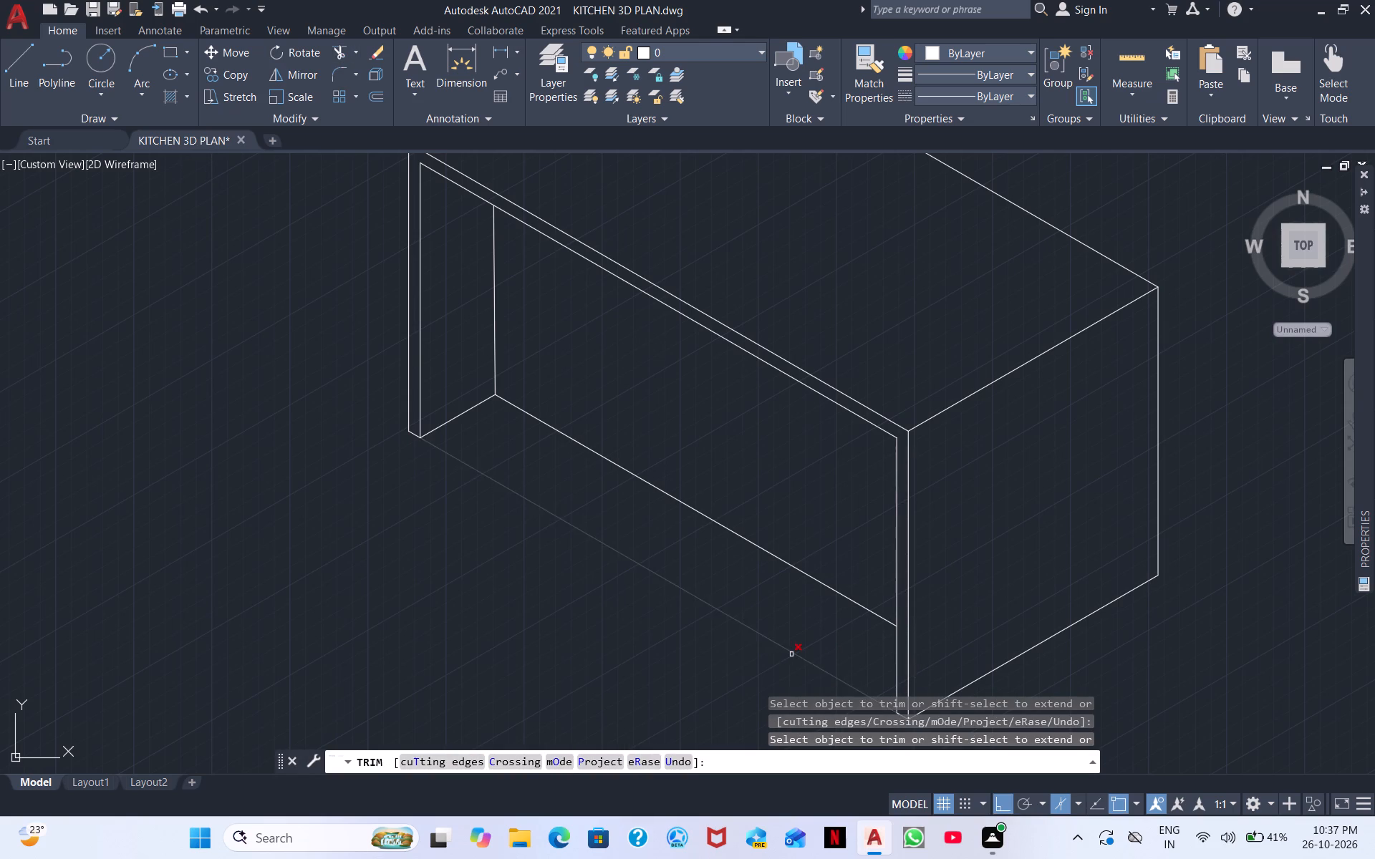
{"action": "left_click", "coordinate": [791, 654]}
{"action": "scroll", "coordinate": [602, 585], "scroll_direction": "down", "scroll_amount": 2}
{"action": "middle_click_drag", "start_coordinate": [614, 593], "coordinate": [624, 646]}
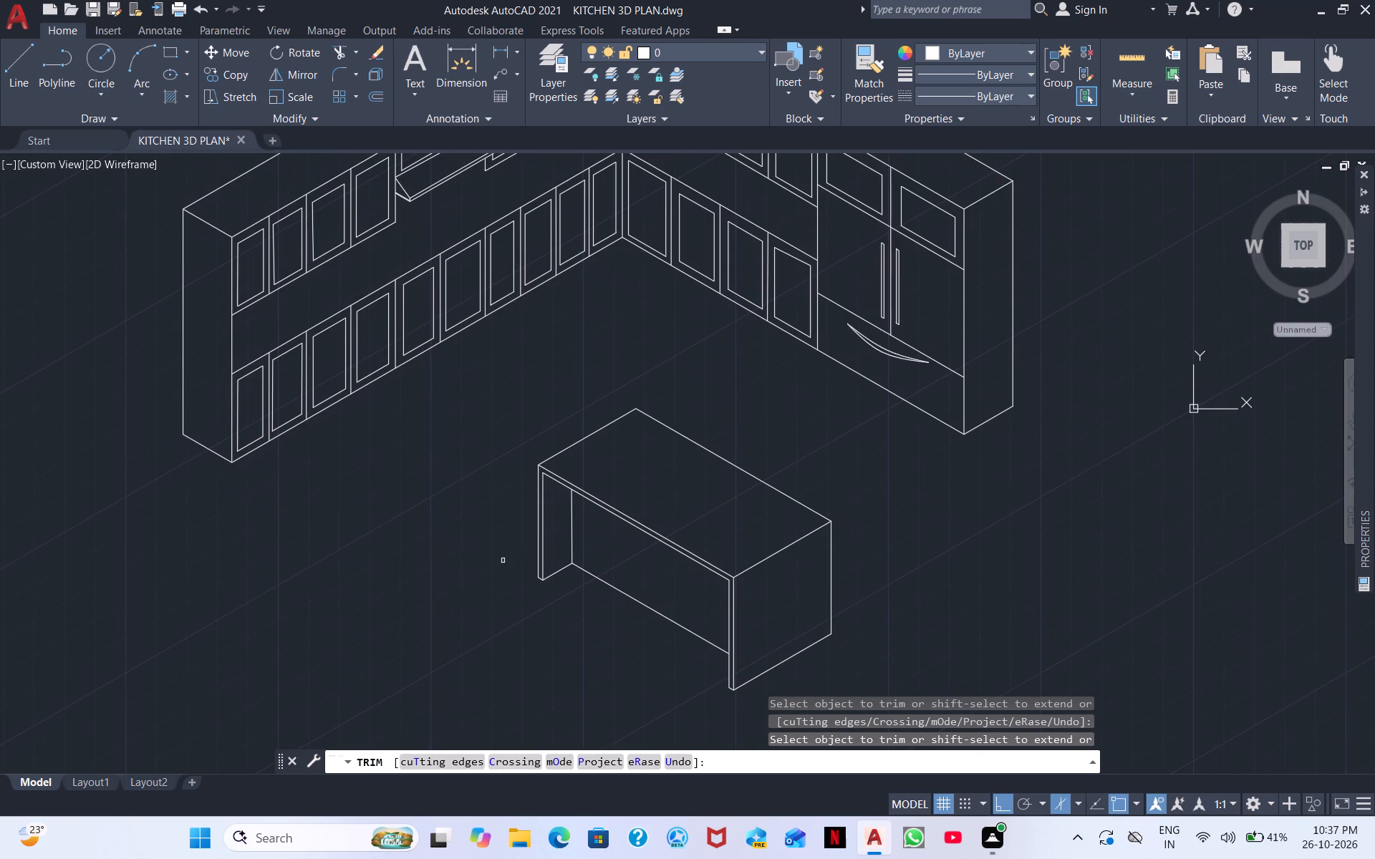
{"action": "scroll", "coordinate": [501, 559], "scroll_direction": "up", "scroll_amount": 2}
{"action": "middle_click_drag", "start_coordinate": [604, 576], "coordinate": [454, 450]}
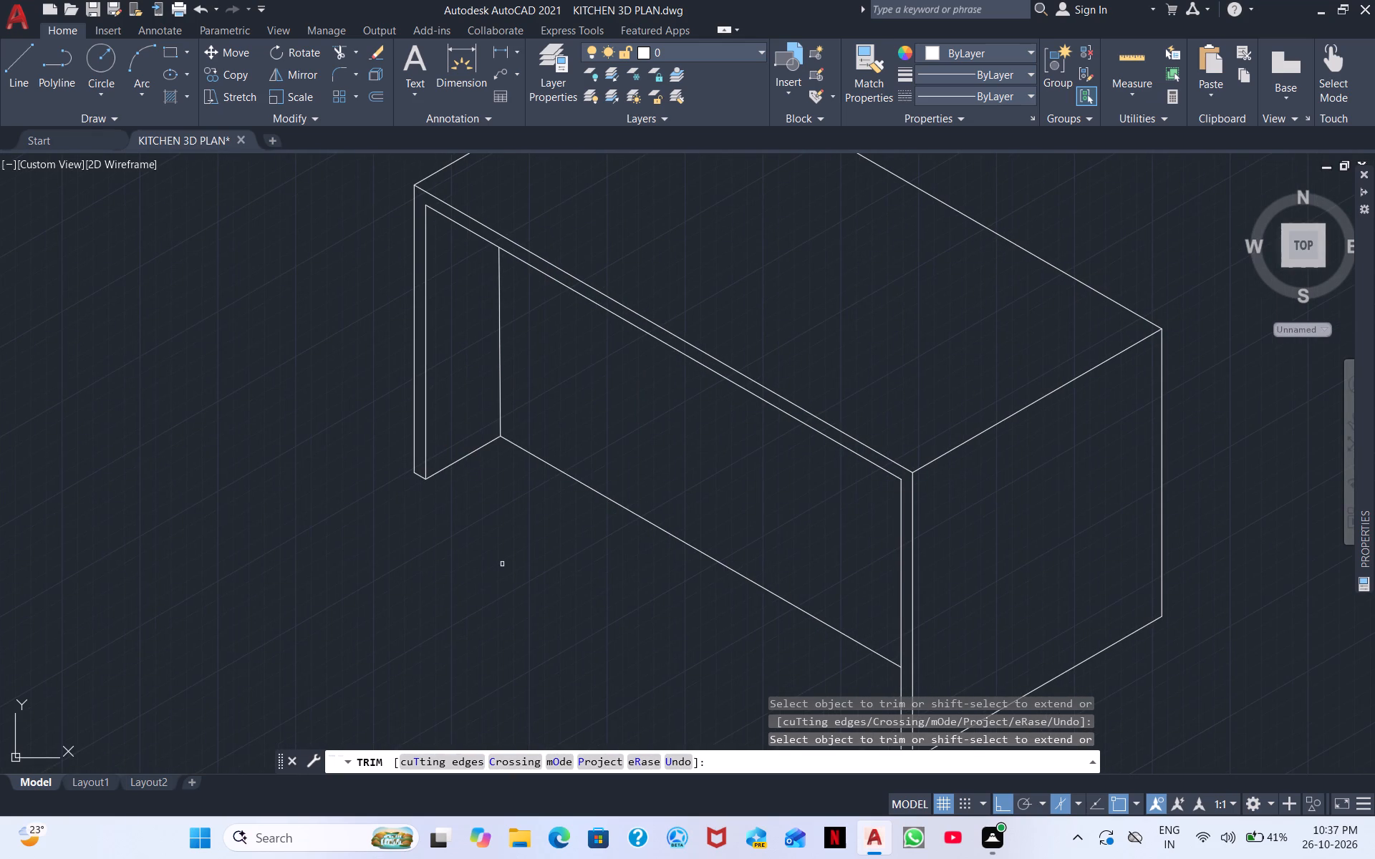
{"action": "right_click", "coordinate": [502, 565]}
{"action": "left_click", "coordinate": [546, 328]}
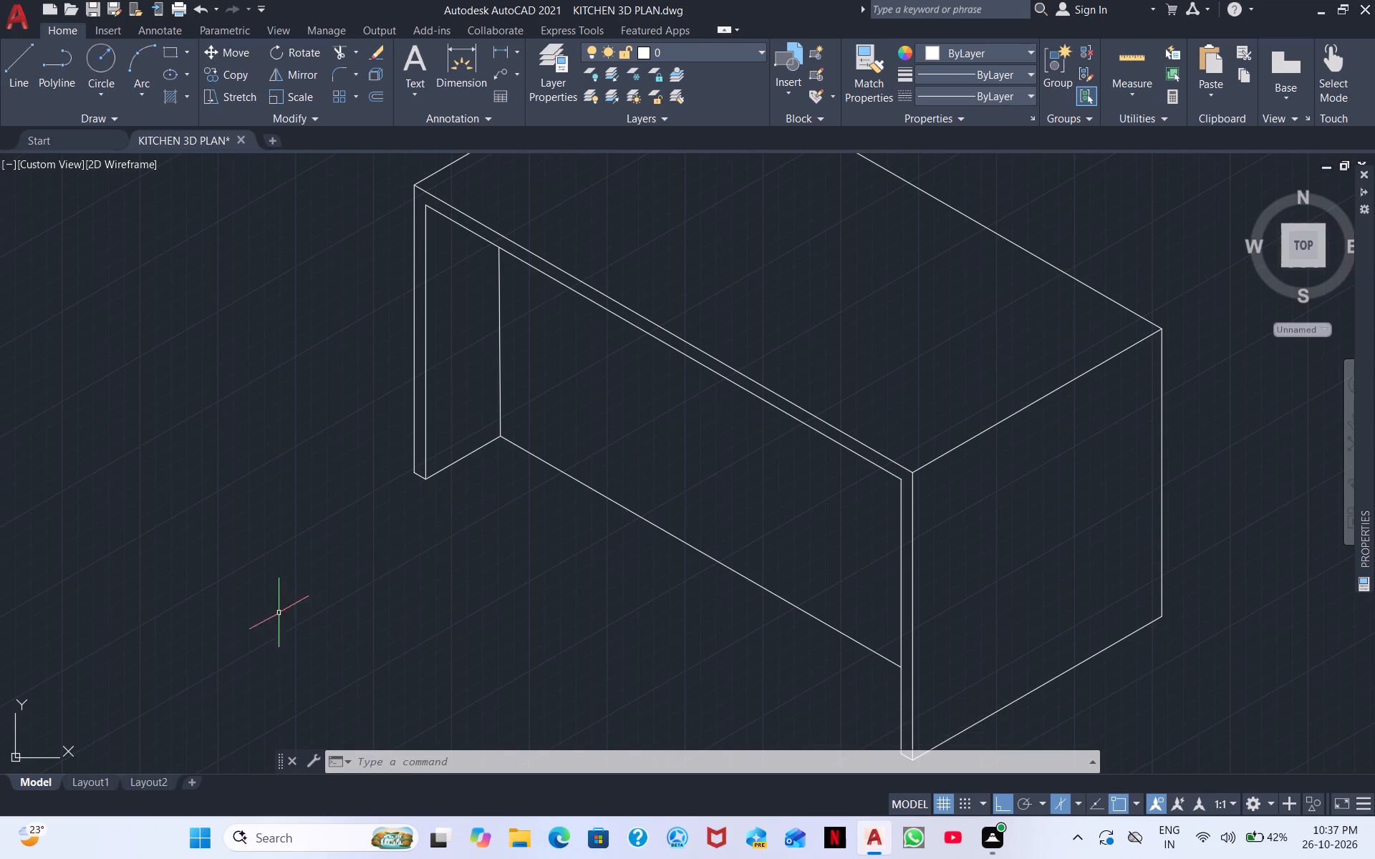
Draw a vertical divider nearer the recess's back corner, from the upper inset line down past the back floor line.
{"action": "left_click", "coordinate": [14, 58]}
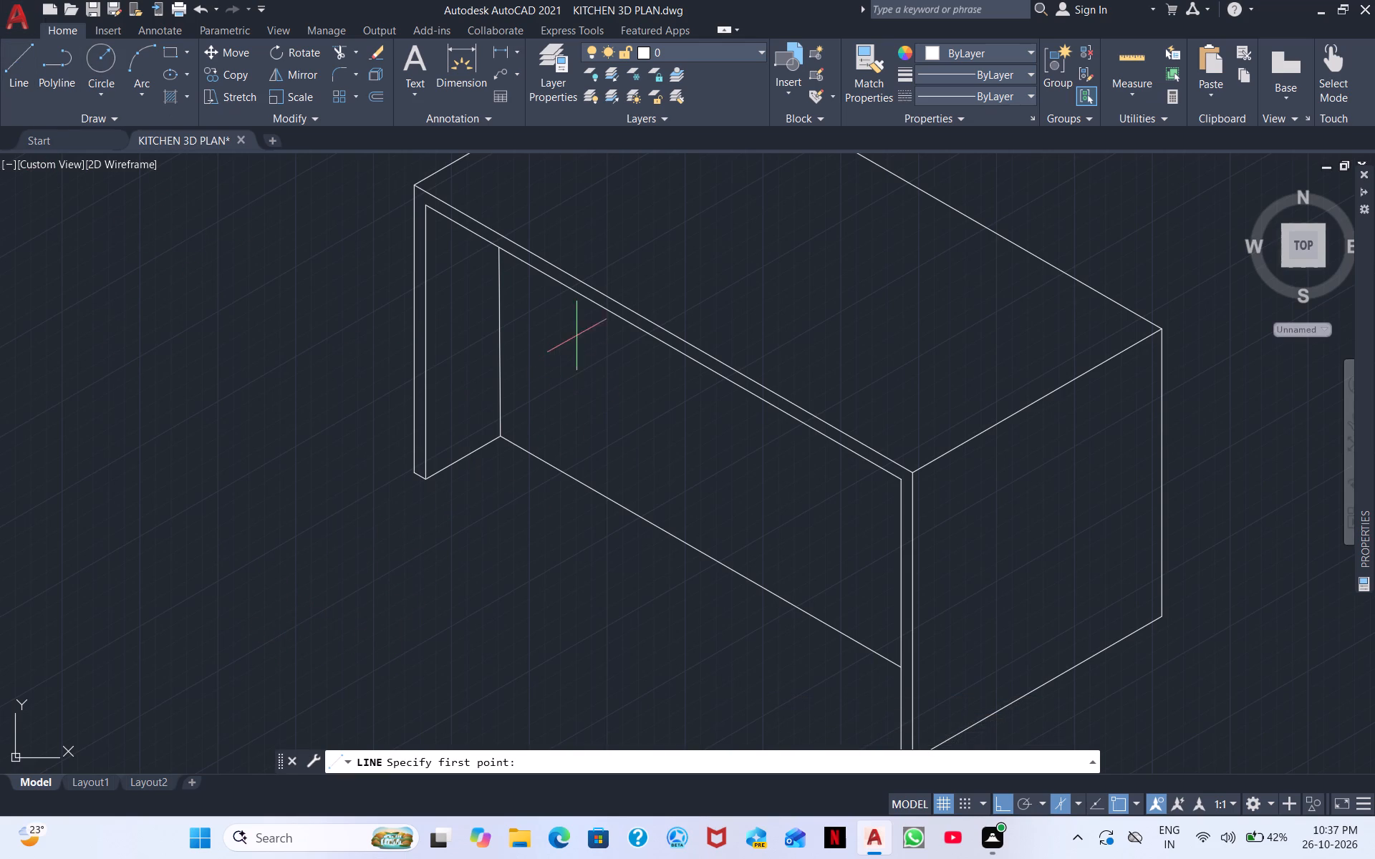
{"action": "left_click", "coordinate": [610, 317]}
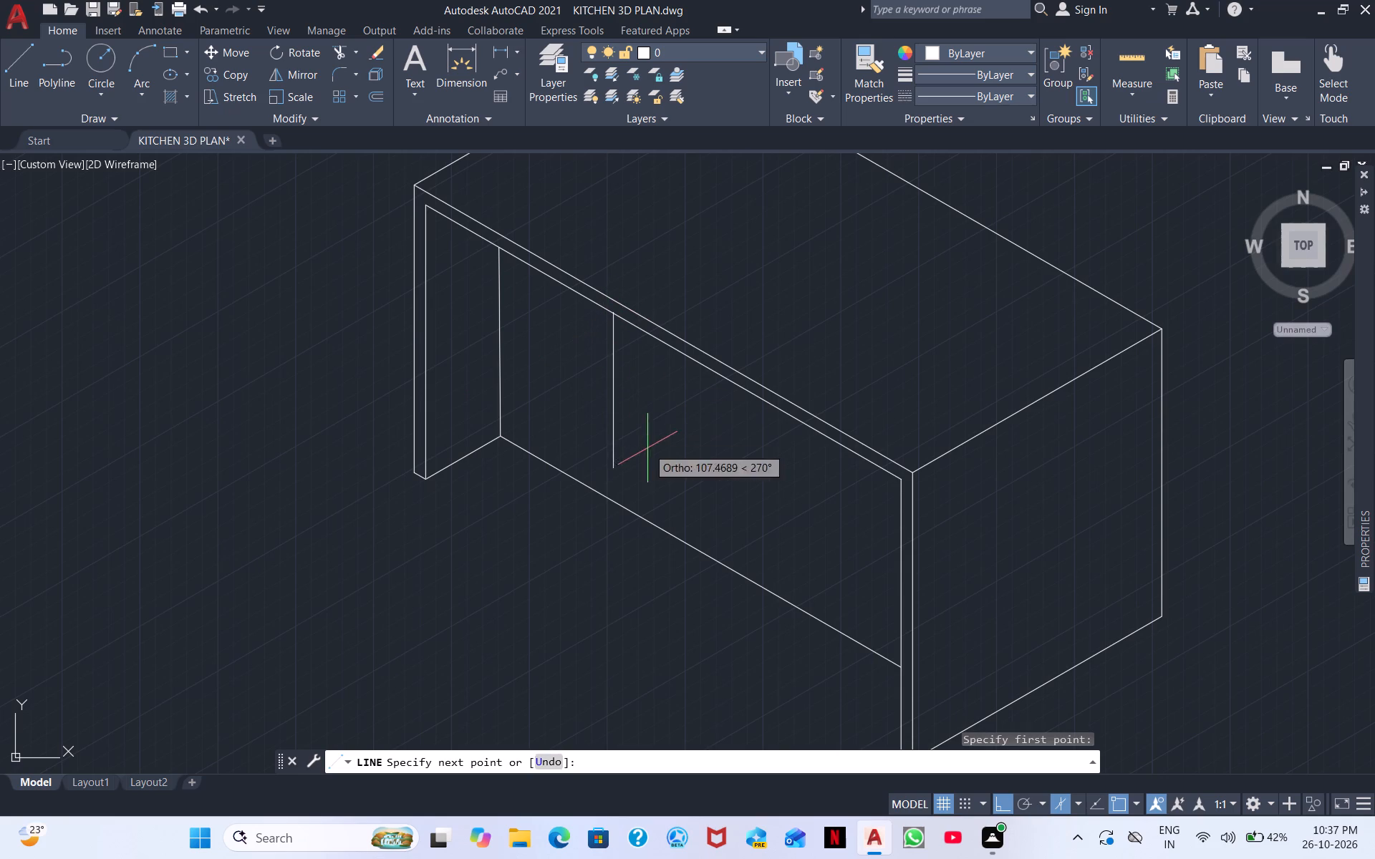
{"action": "left_click", "coordinate": [629, 543]}
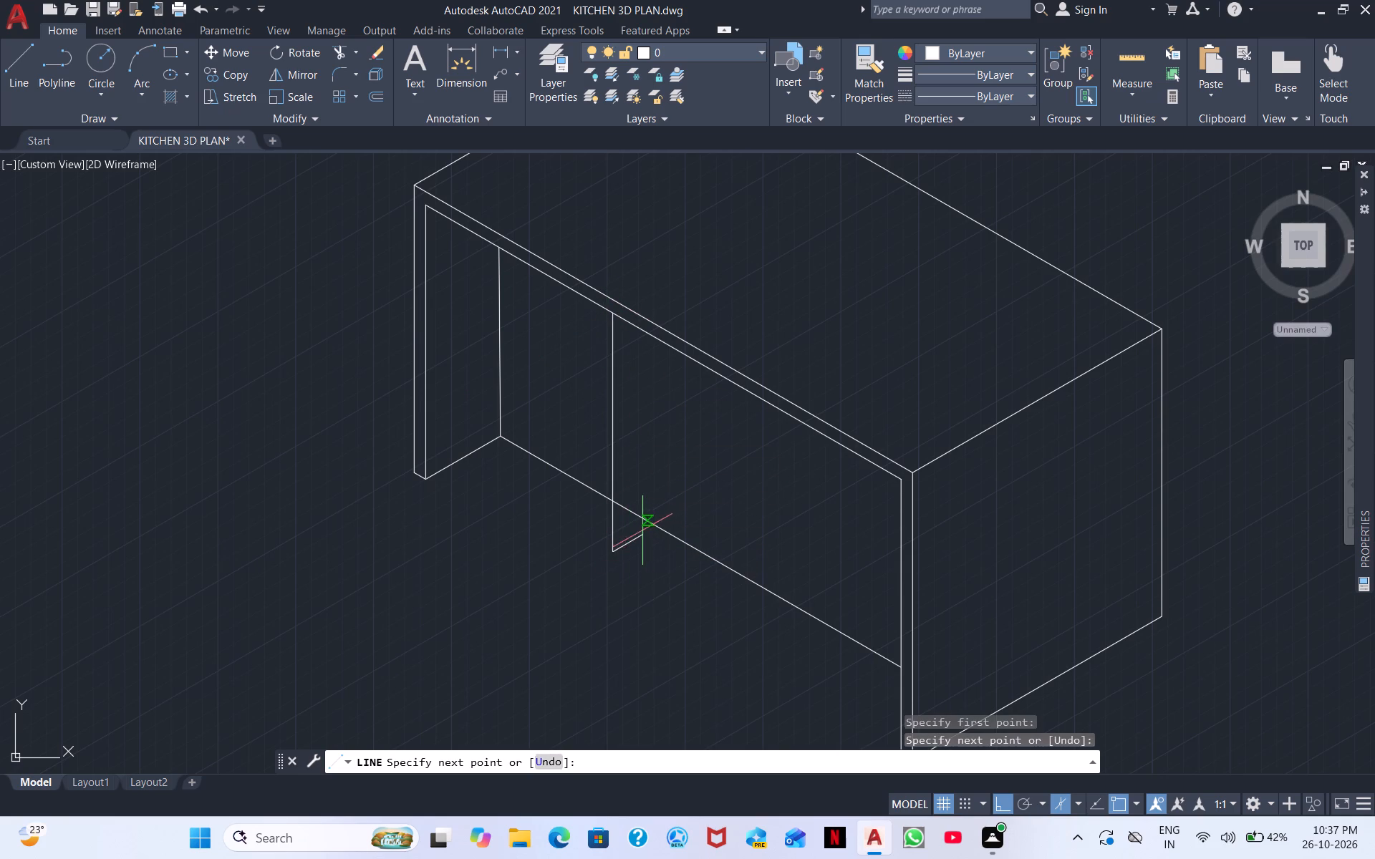
{"action": "key", "text": "Escape"}
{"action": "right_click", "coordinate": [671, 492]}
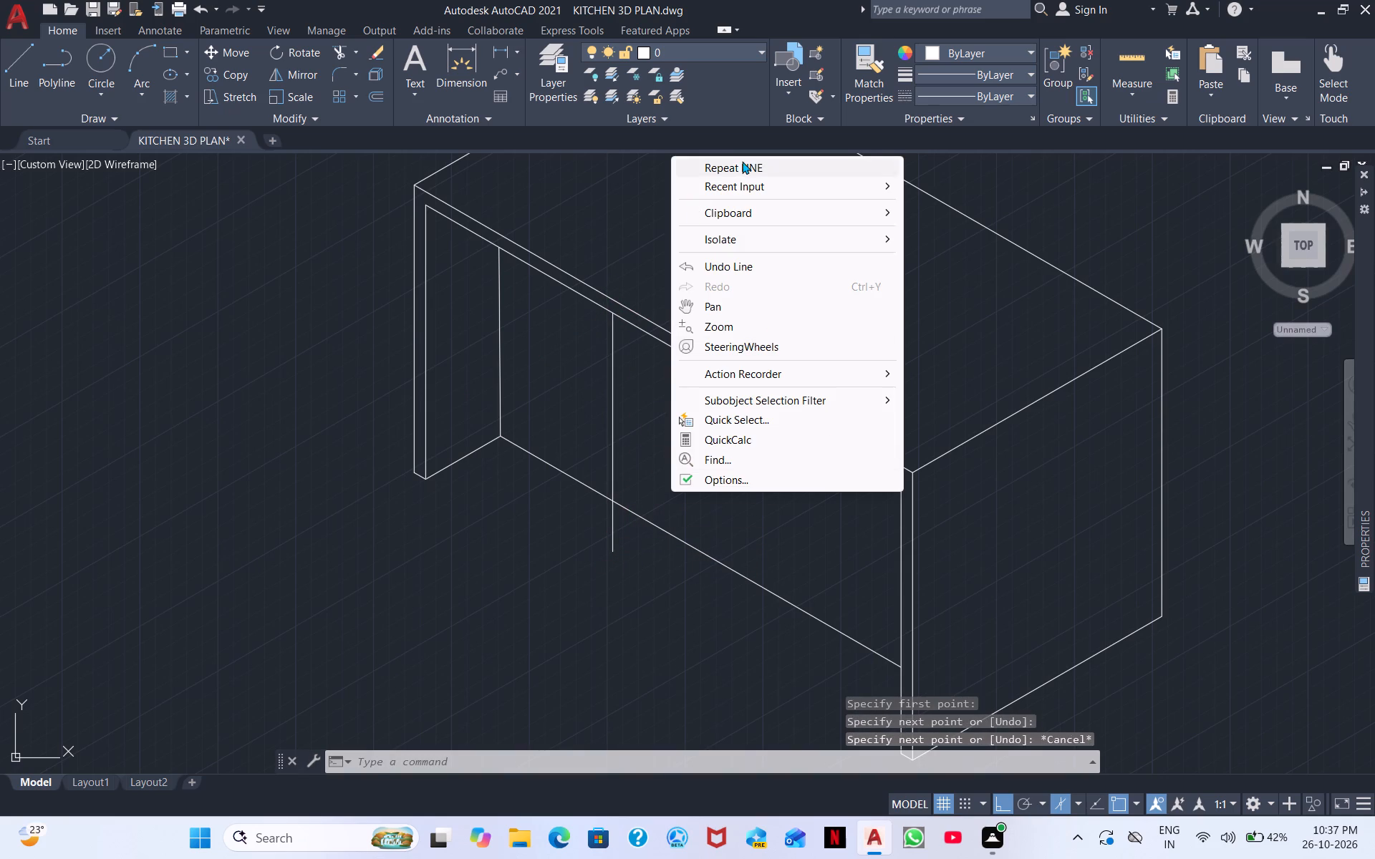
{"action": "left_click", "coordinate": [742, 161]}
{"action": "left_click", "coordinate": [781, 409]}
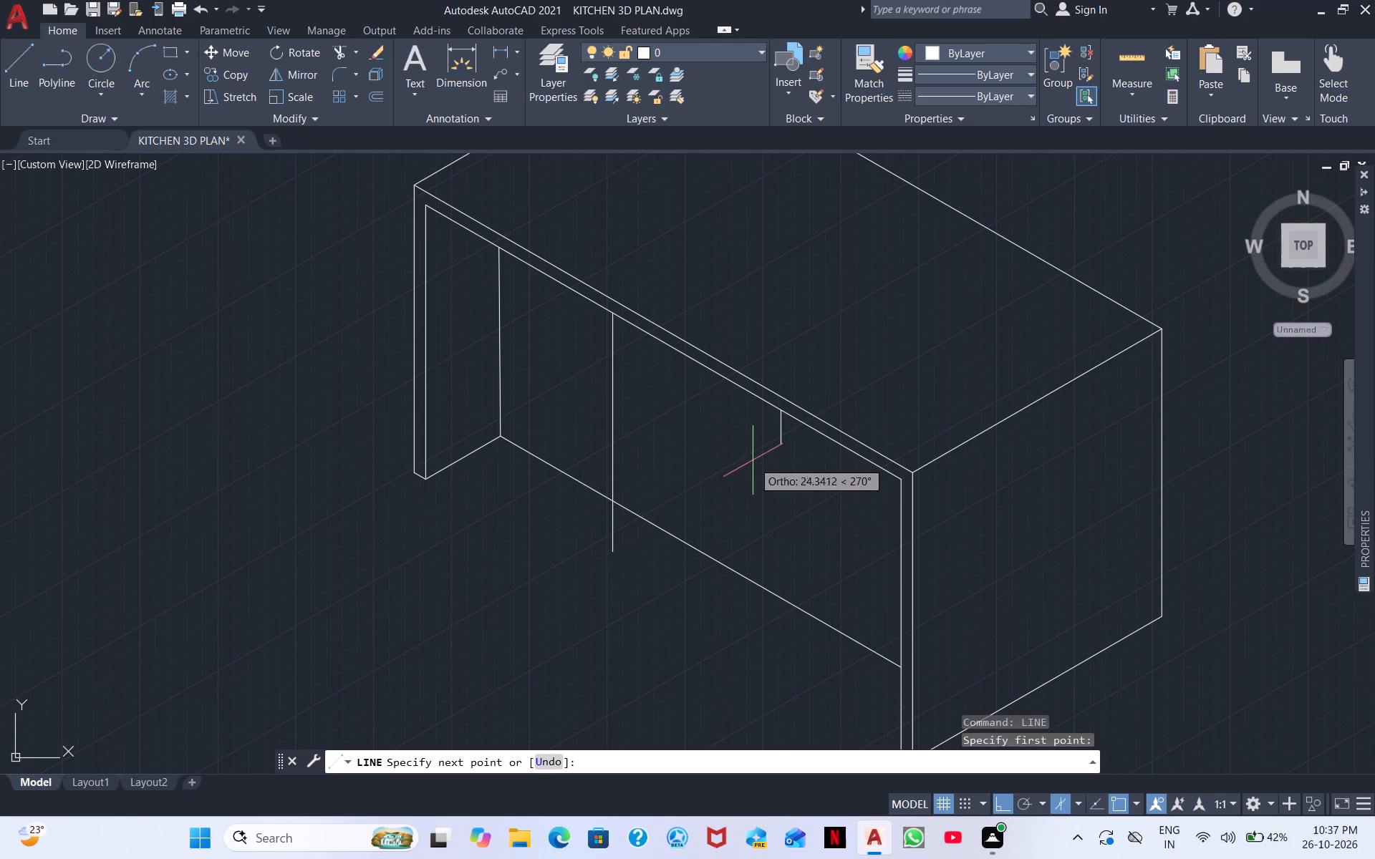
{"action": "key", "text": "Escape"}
Draw a second vertical divider nearer the front corner, from the upper inset line down past the back floor line.
{"action": "right_click", "coordinate": [748, 442]}
{"action": "left_click", "coordinate": [800, 453]}
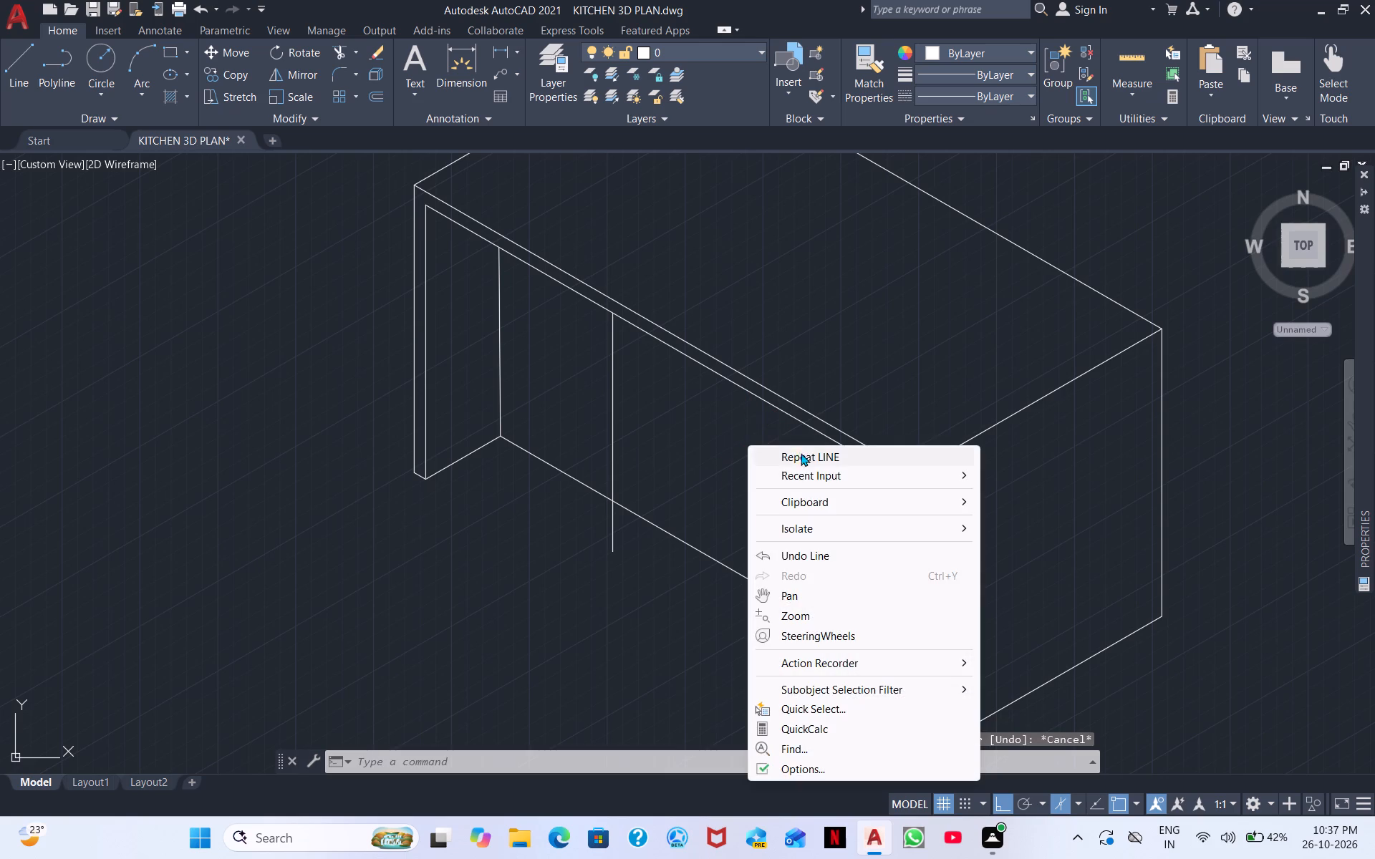
{"action": "left_click", "coordinate": [758, 399]}
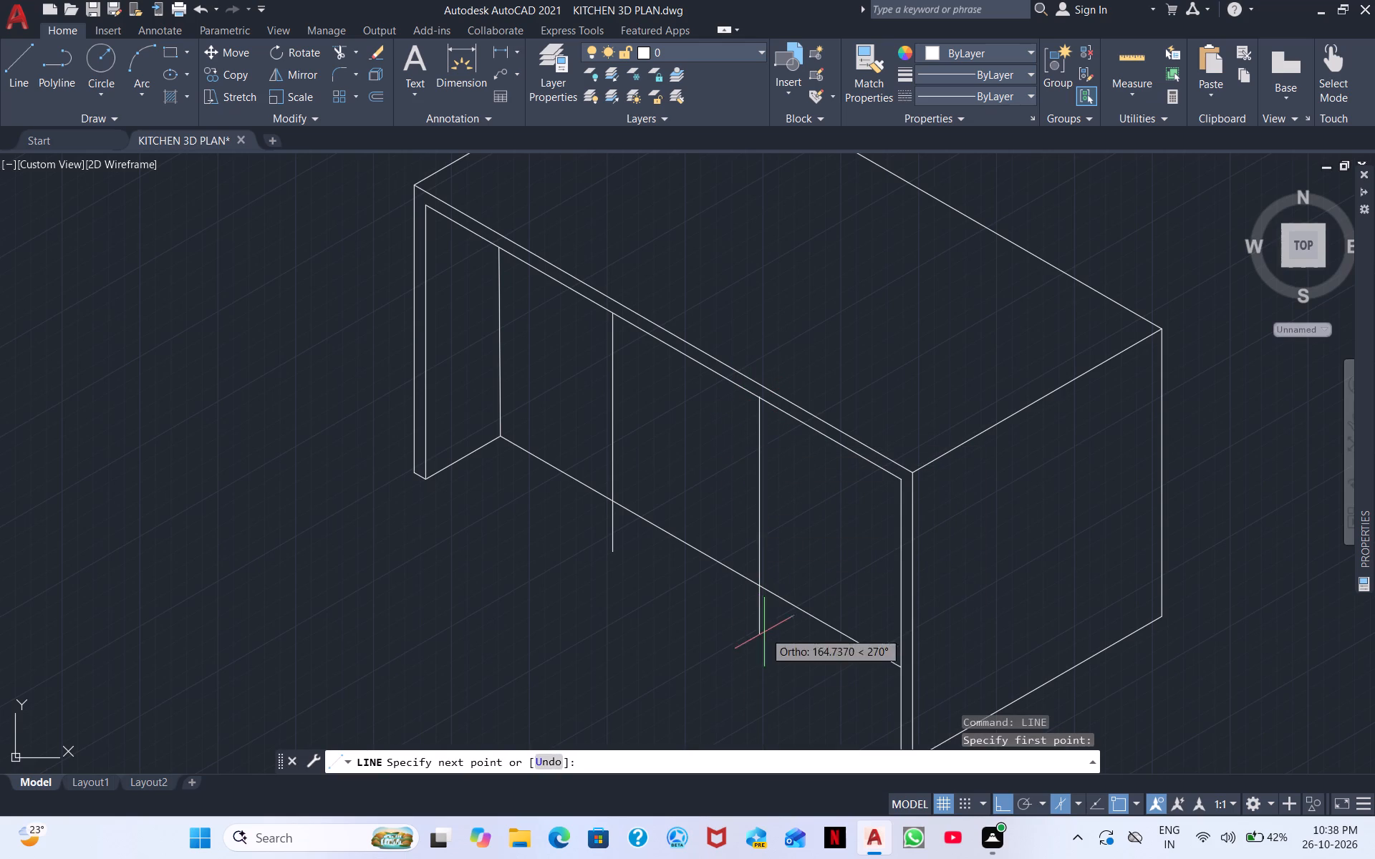
{"action": "left_click", "coordinate": [763, 664]}
{"action": "key", "text": "Escape"}
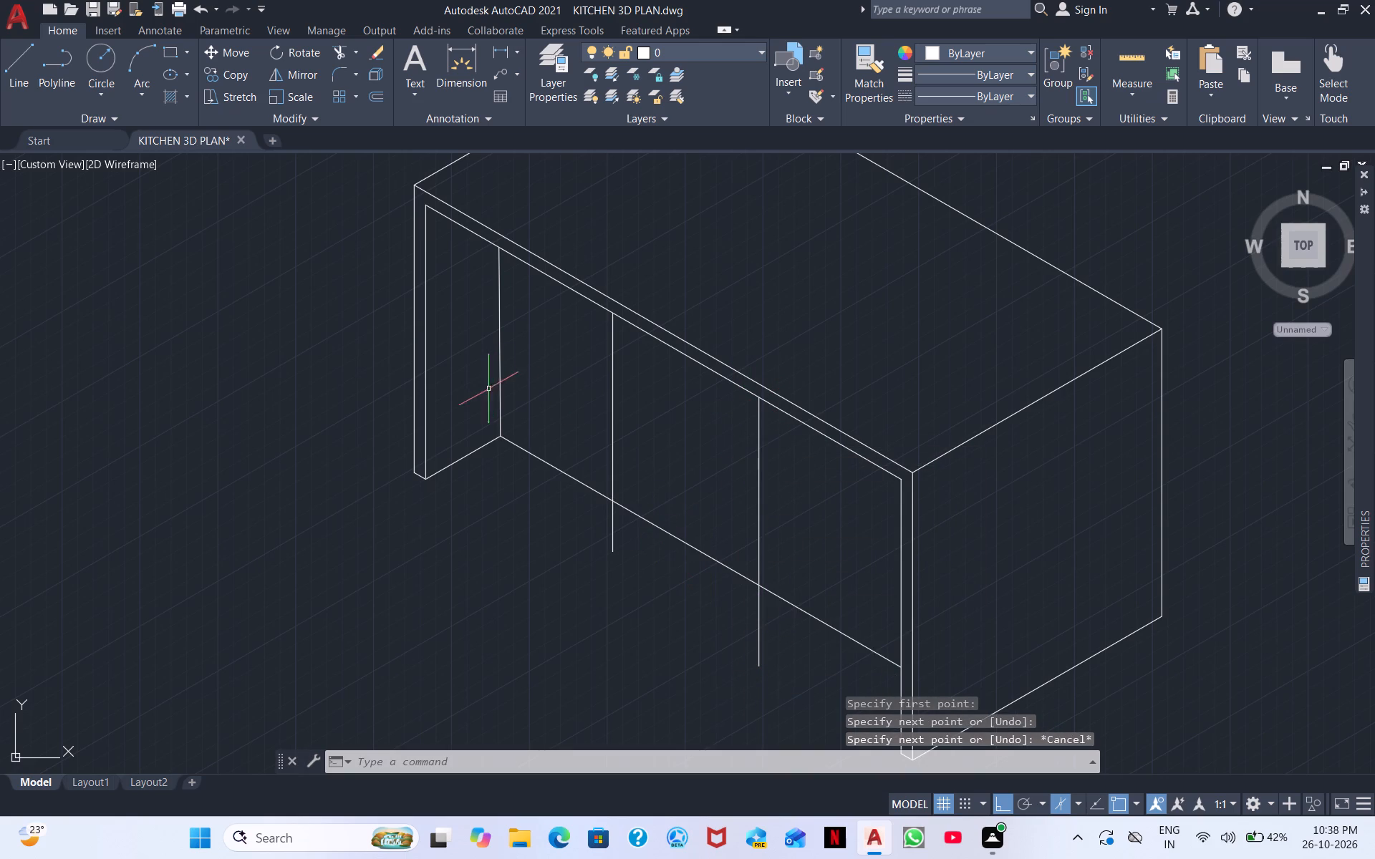
Draw a line slightly above and parallel to the recess's back floor line, from the back-corner vertical to the inner frame line.
{"action": "left_click", "coordinate": [19, 54]}
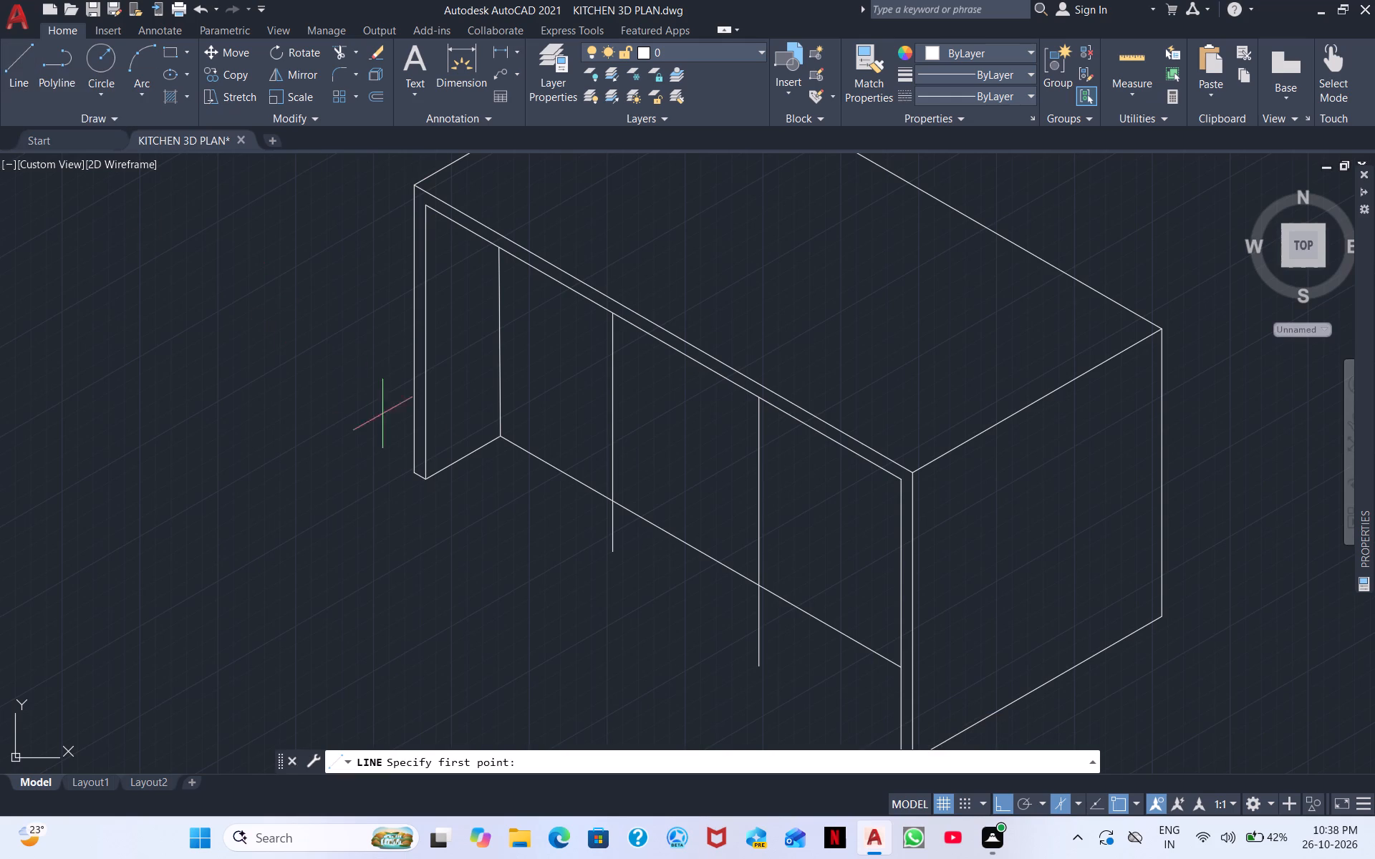
{"action": "left_click", "coordinate": [505, 411]}
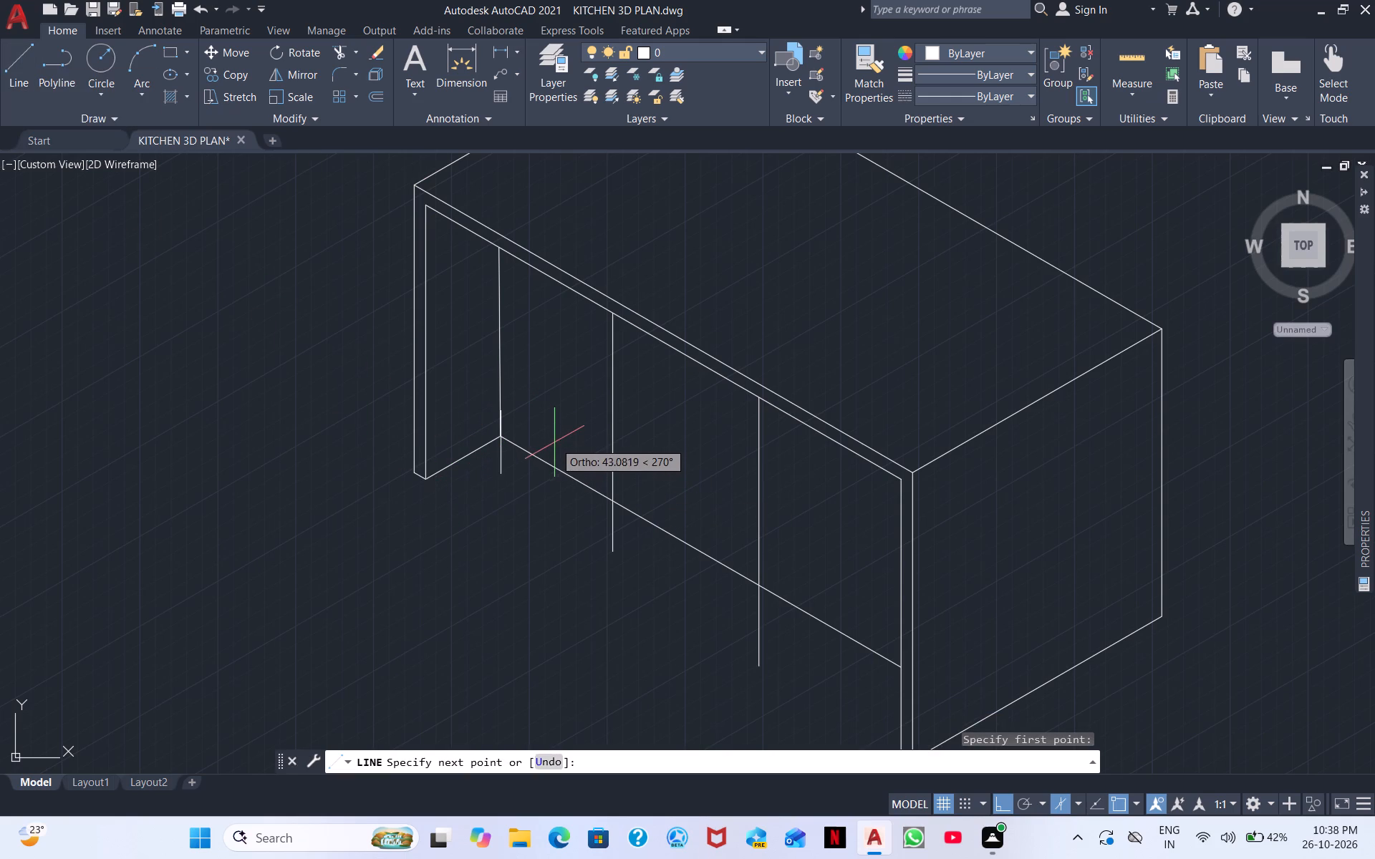
{"action": "key", "text": "F5"}
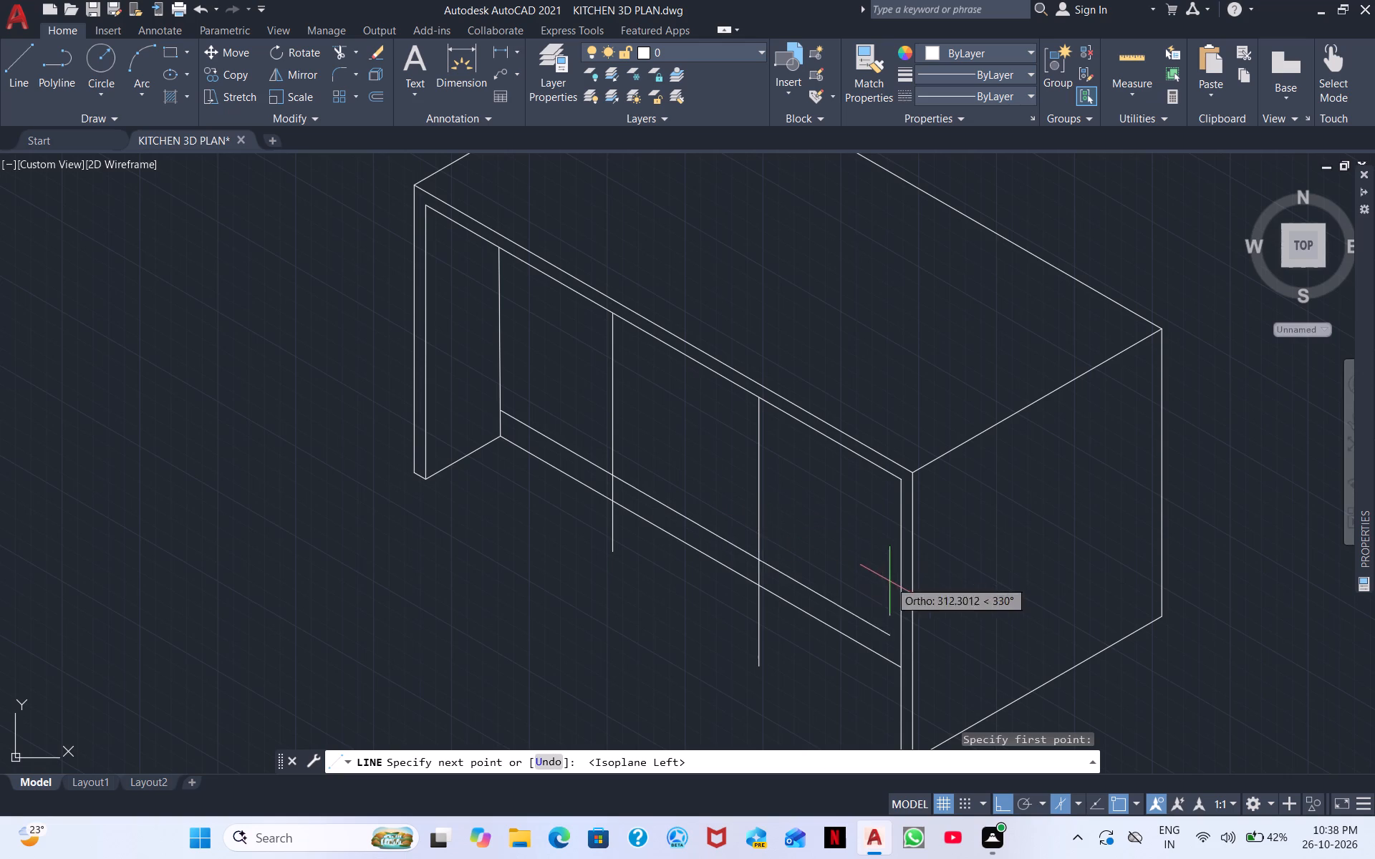
{"action": "left_click", "coordinate": [903, 643]}
{"action": "key", "text": "Escape"}
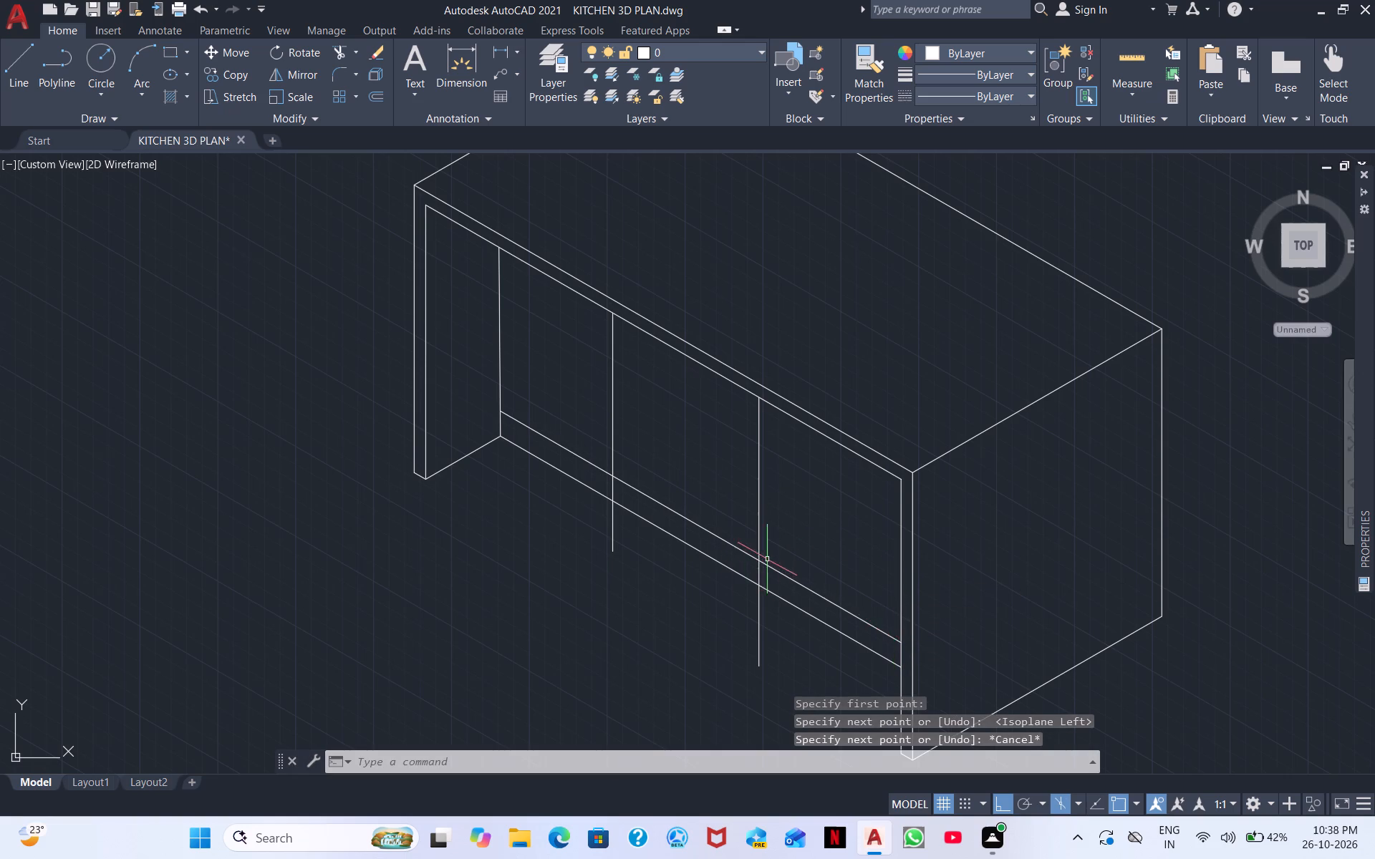
Trim the lower ends of both vertical dividers at the upper of the two parallel lines along the recess's base.
{"action": "scroll", "coordinate": [766, 560], "scroll_direction": "up", "scroll_amount": 3}
{"action": "scroll", "coordinate": [762, 593], "scroll_direction": "down", "scroll_amount": 2}
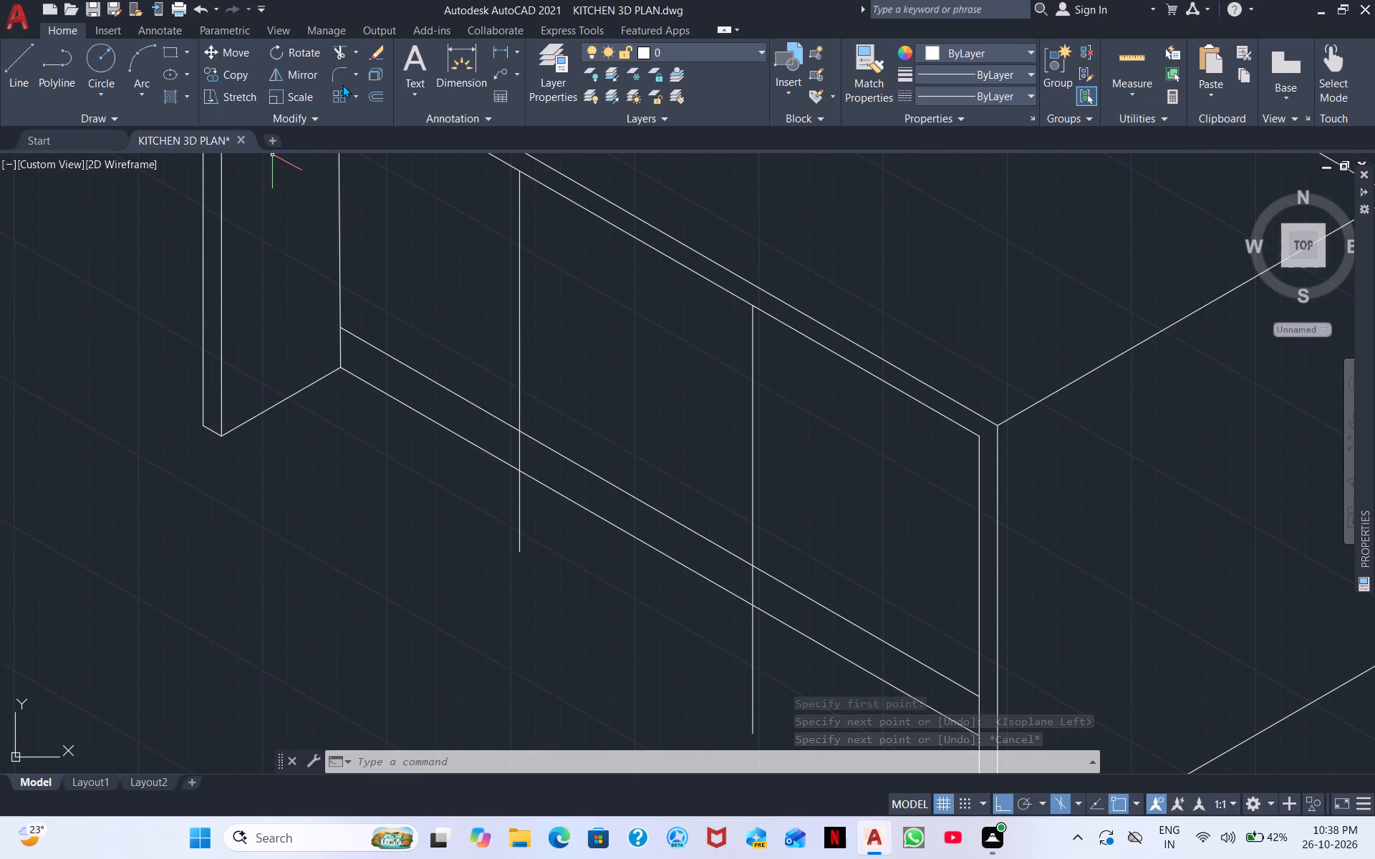
{"action": "left_click", "coordinate": [345, 47]}
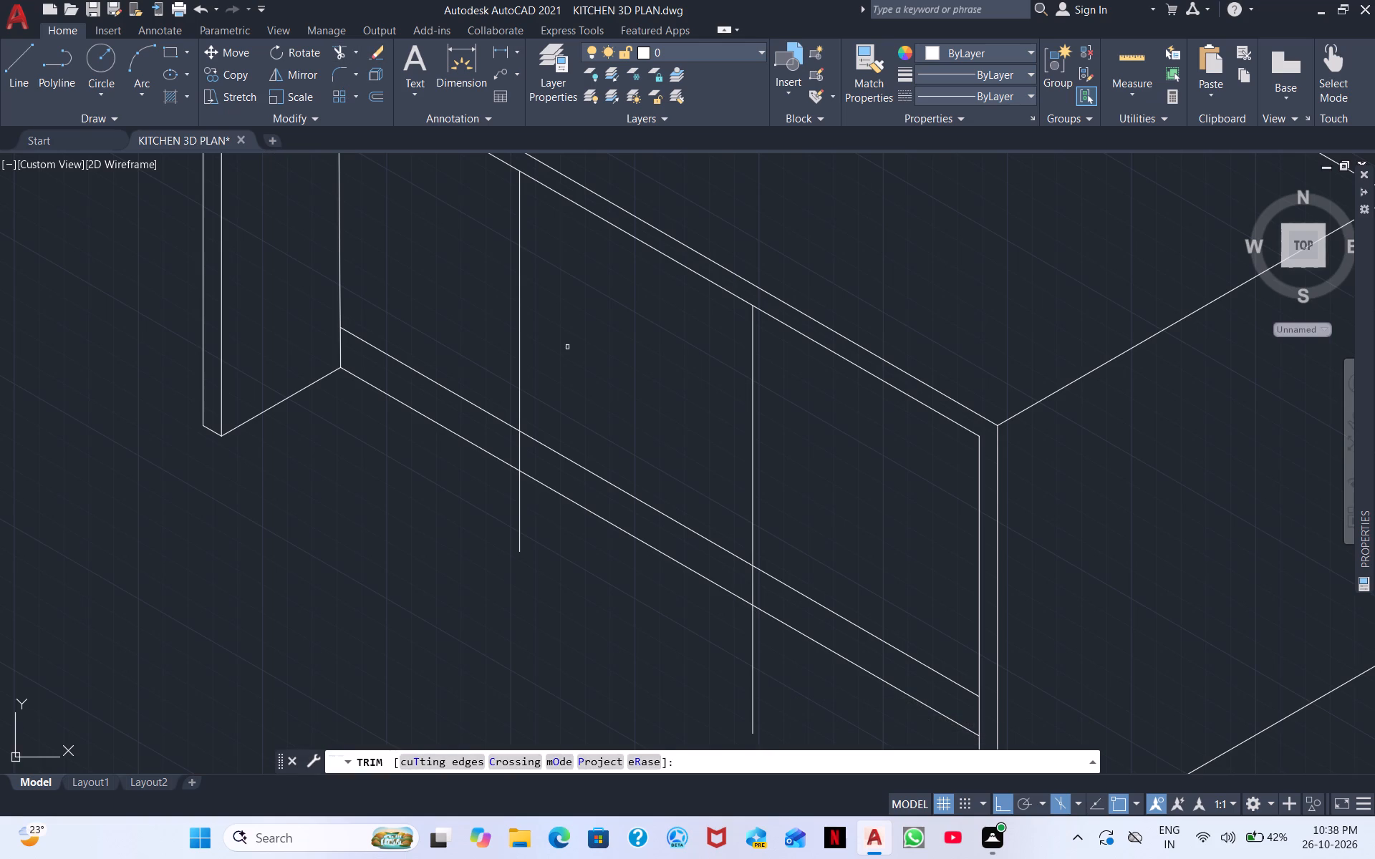
{"action": "left_click", "coordinate": [521, 522]}
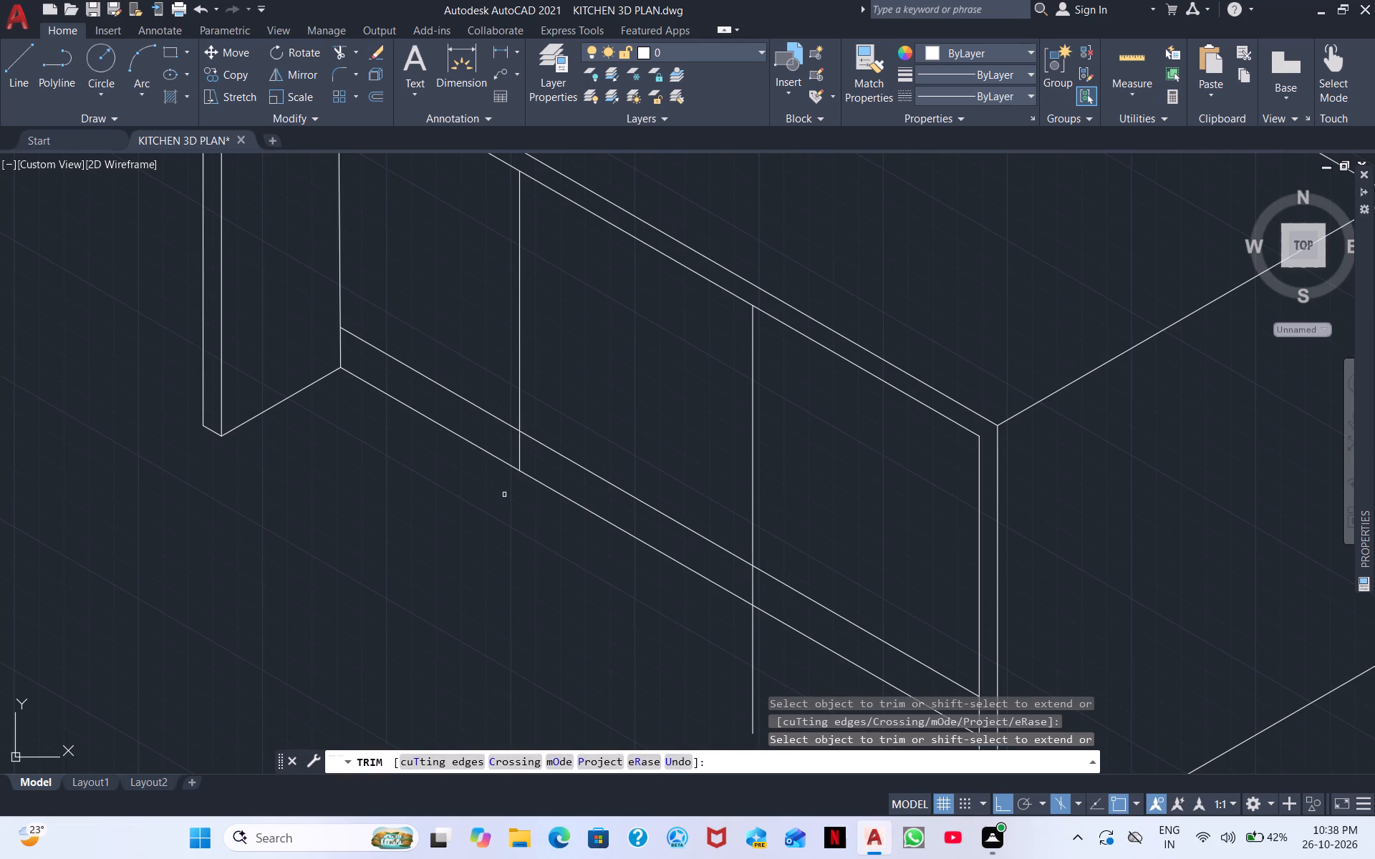
{"action": "left_click", "coordinate": [519, 449]}
{"action": "middle_click_drag", "start_coordinate": [588, 647], "coordinate": [577, 643]}
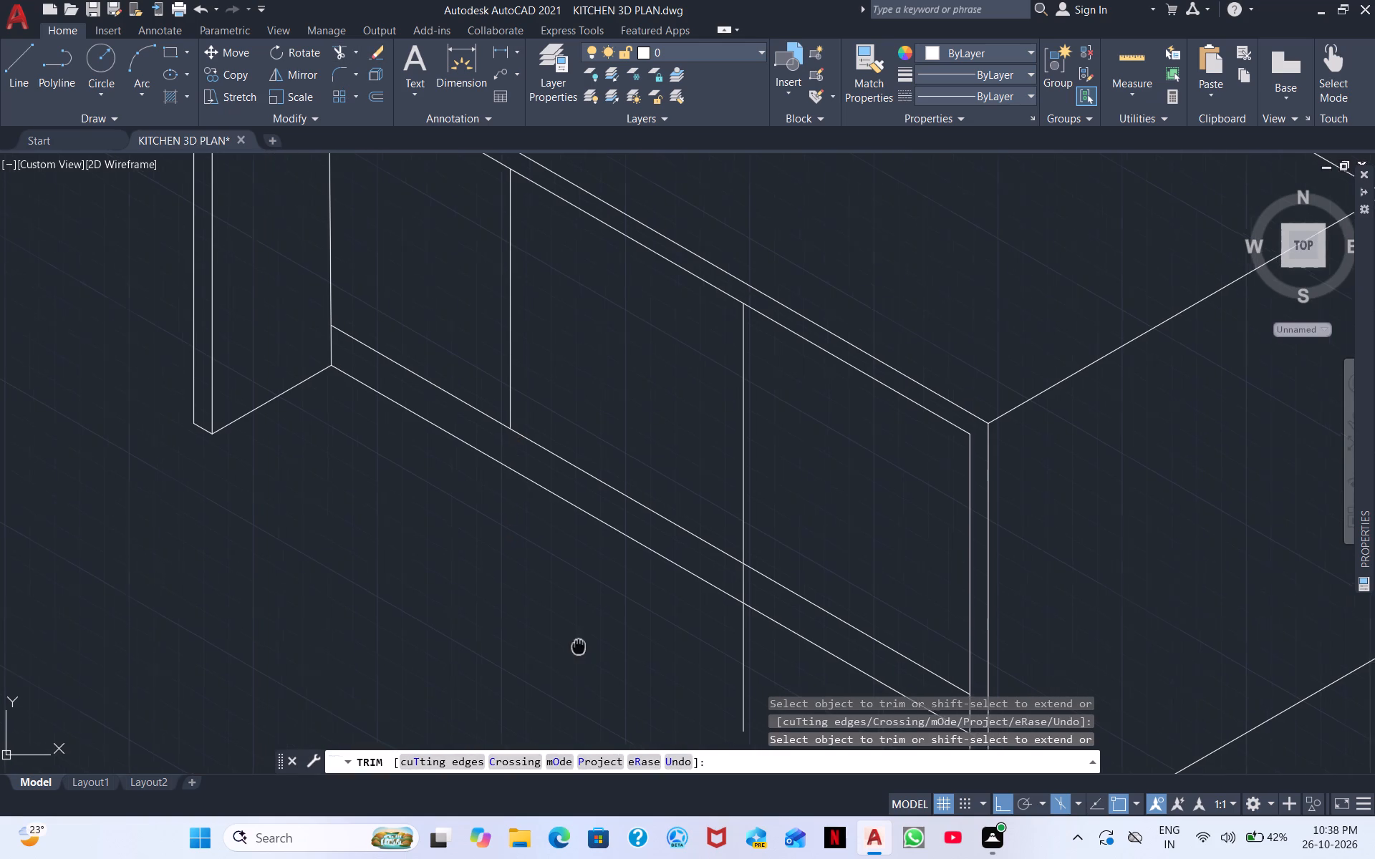
{"action": "middle_click_drag", "start_coordinate": [577, 643], "coordinate": [338, 322]}
{"action": "left_click_drag", "start_coordinate": [480, 315], "coordinate": [531, 361]}
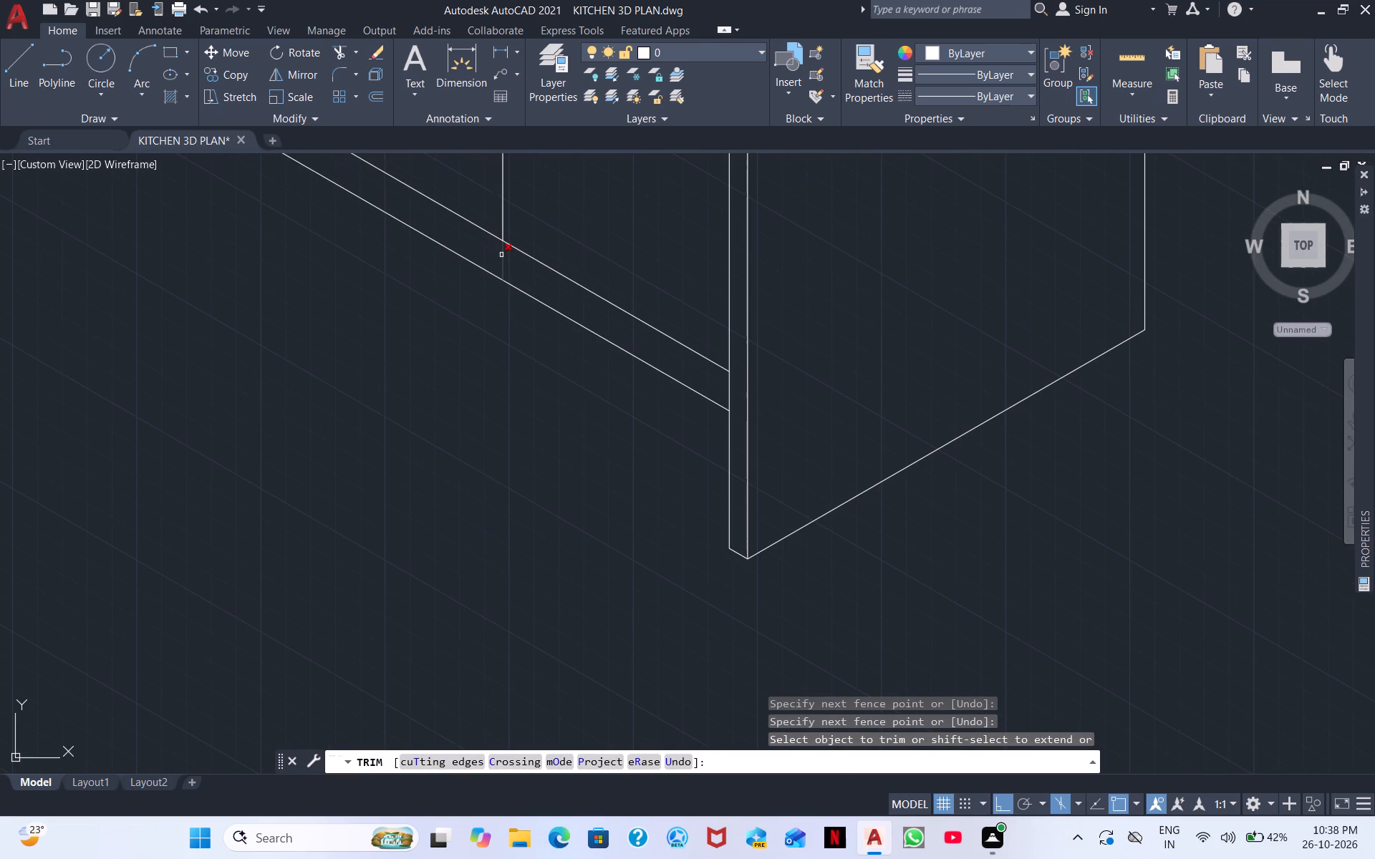
{"action": "left_click", "coordinate": [501, 255]}
{"action": "scroll", "coordinate": [395, 296], "scroll_direction": "down", "scroll_amount": 2}
{"action": "middle_click_drag", "start_coordinate": [342, 374], "coordinate": [549, 571]}
{"action": "right_click", "coordinate": [486, 527]}
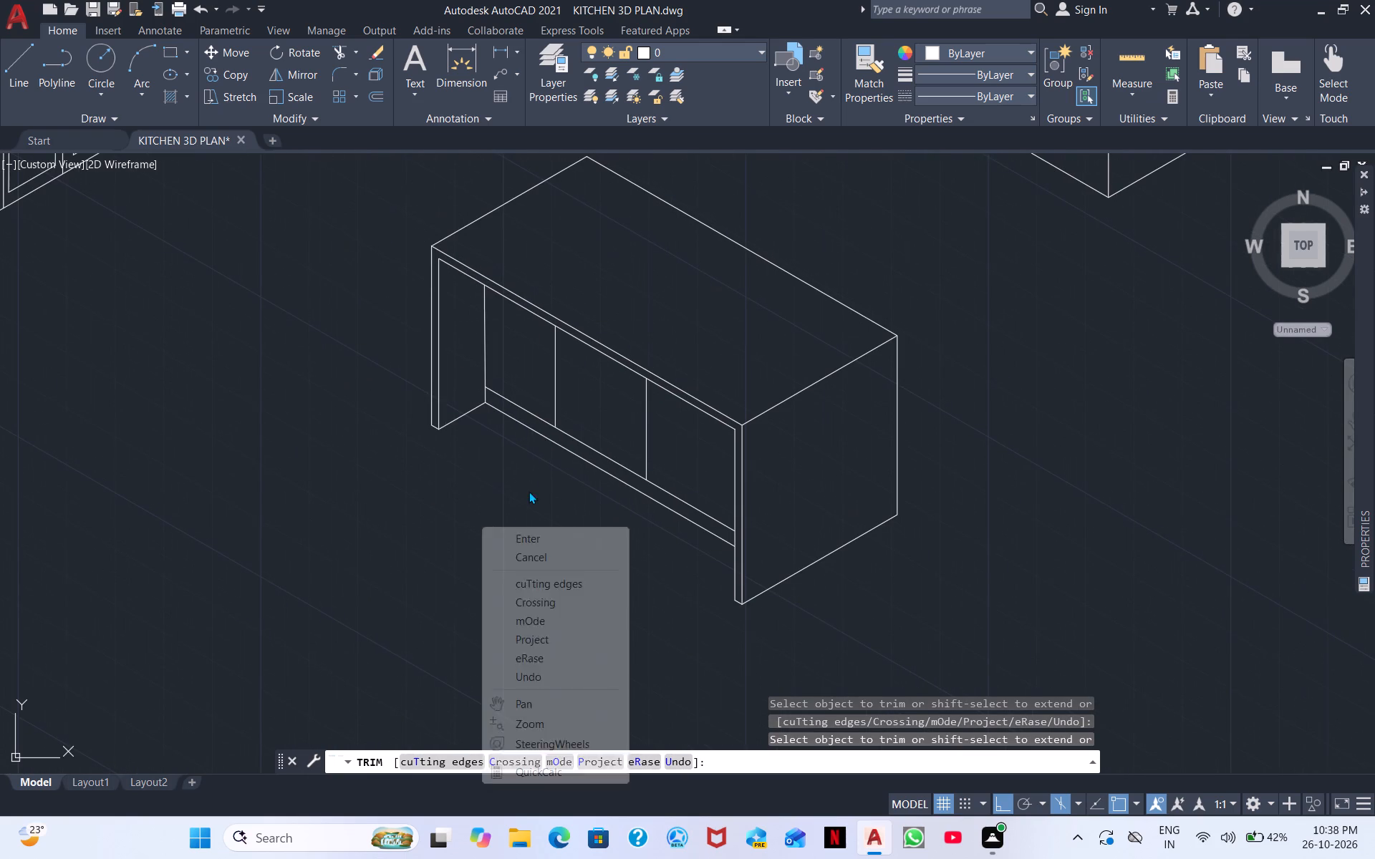
{"action": "left_click", "coordinate": [547, 528]}
Offset the vertical divider nearer the recess's back corner by 5 units to both sides.
{"action": "scroll", "coordinate": [490, 471], "scroll_direction": "up", "scroll_amount": 2}
{"action": "middle_click_drag", "start_coordinate": [518, 497], "coordinate": [492, 620]}
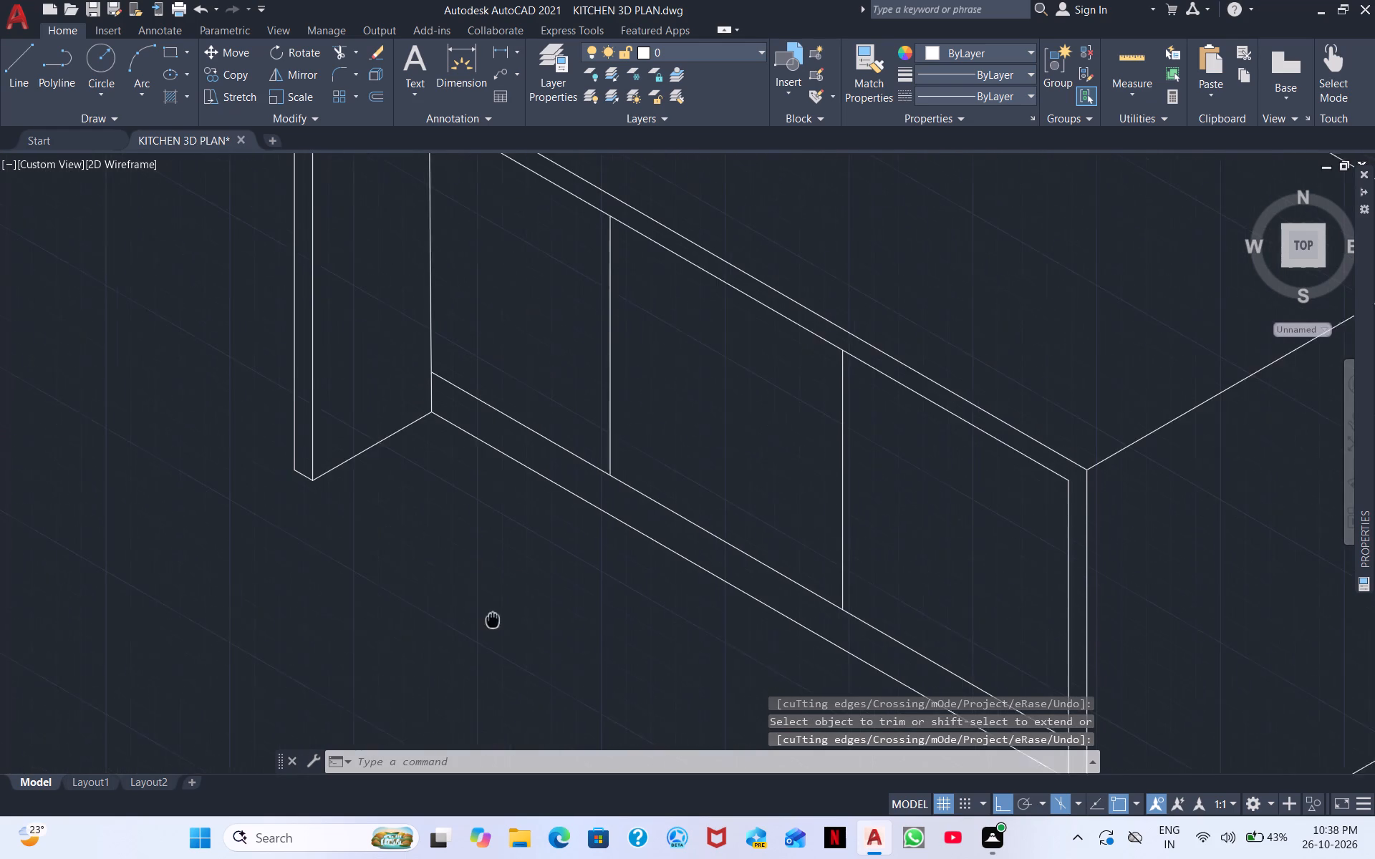
{"action": "middle_click_drag", "start_coordinate": [492, 620], "coordinate": [490, 626]}
{"action": "scroll", "coordinate": [490, 579], "scroll_direction": "up", "scroll_amount": 1}
{"action": "middle_click_drag", "start_coordinate": [521, 541], "coordinate": [498, 633]}
{"action": "type", "text": "o"}
{"action": "key", "text": "space"}
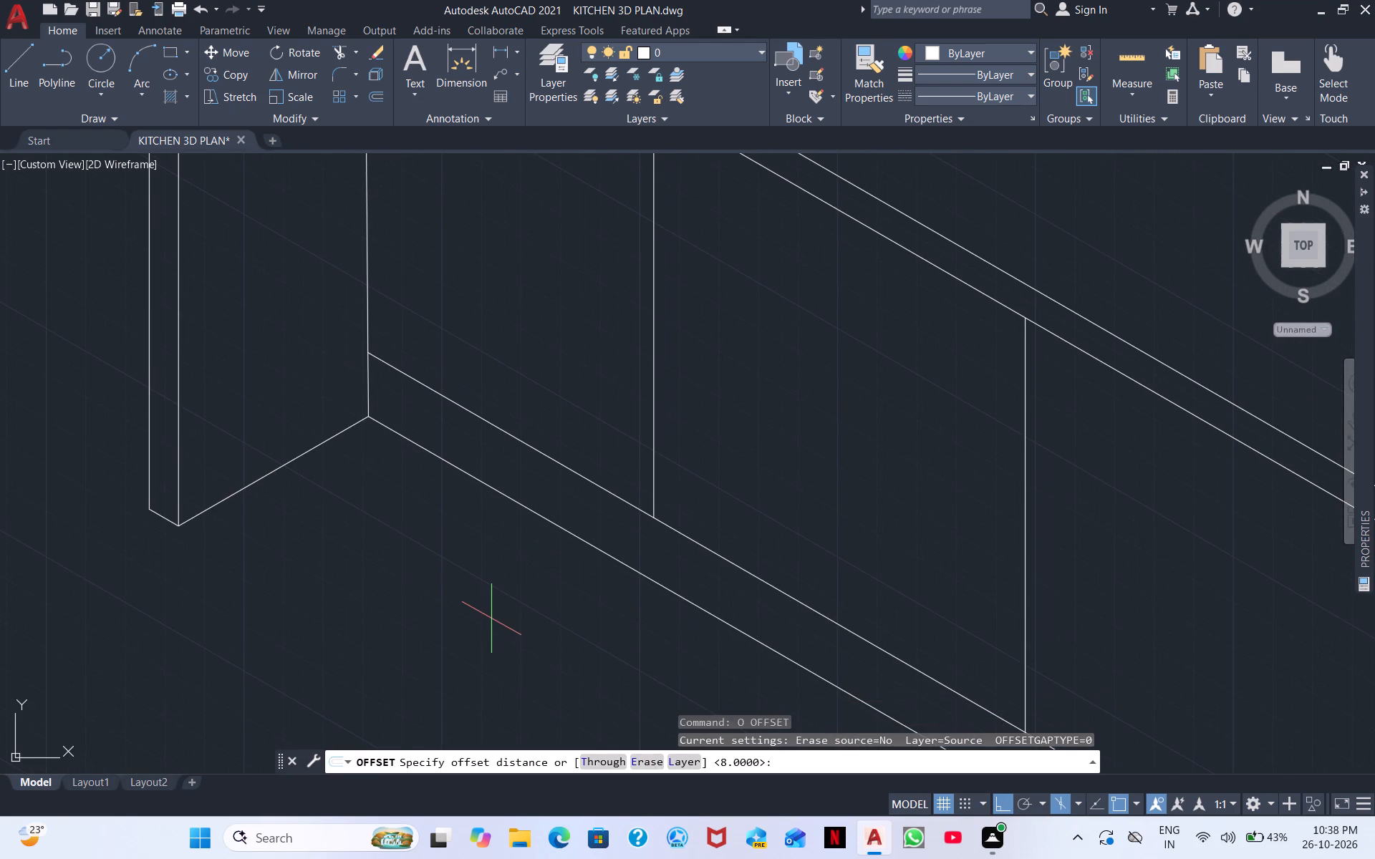
{"action": "key", "text": "5"}
{"action": "key", "text": "Return"}
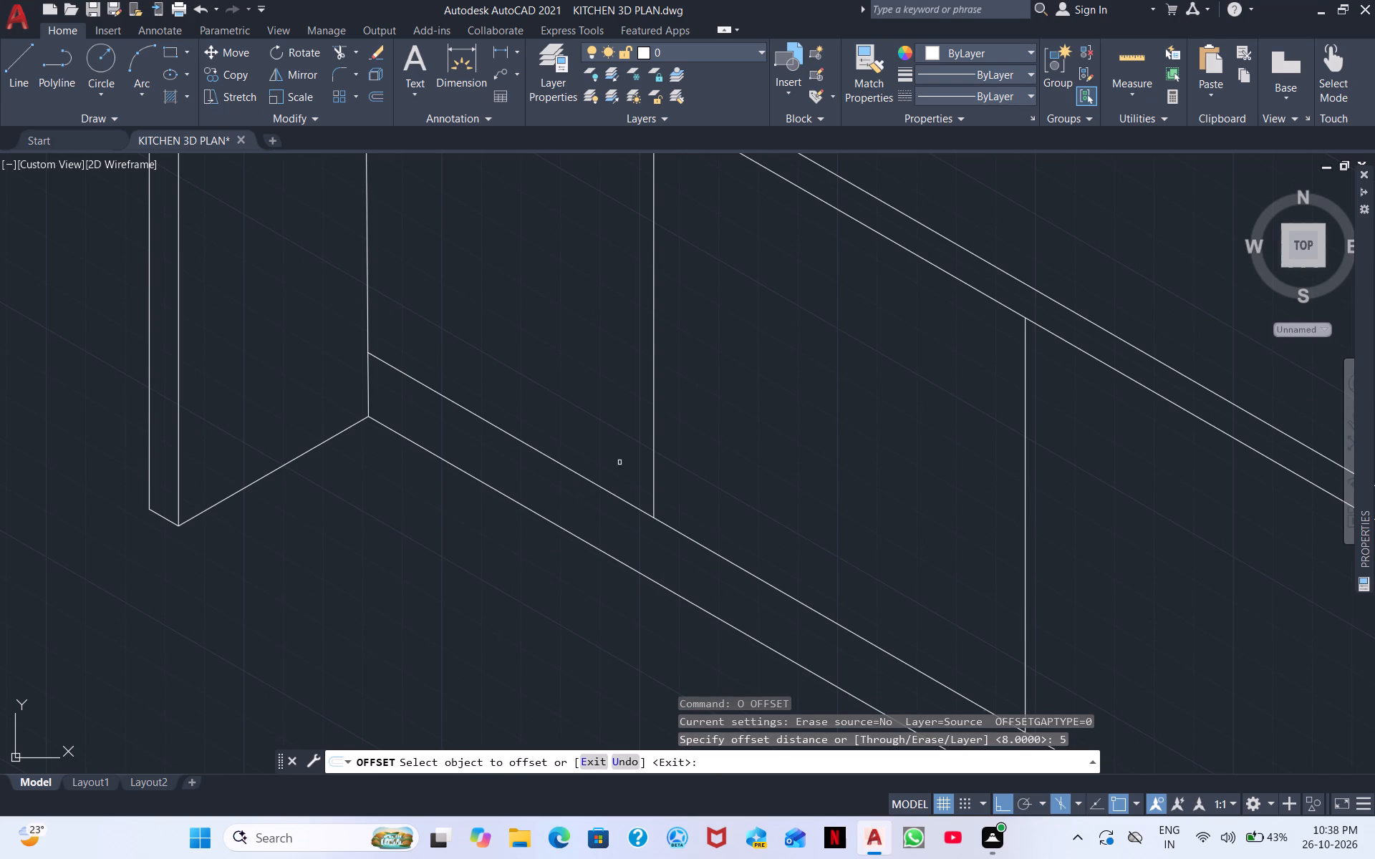
{"action": "left_click", "coordinate": [653, 452]}
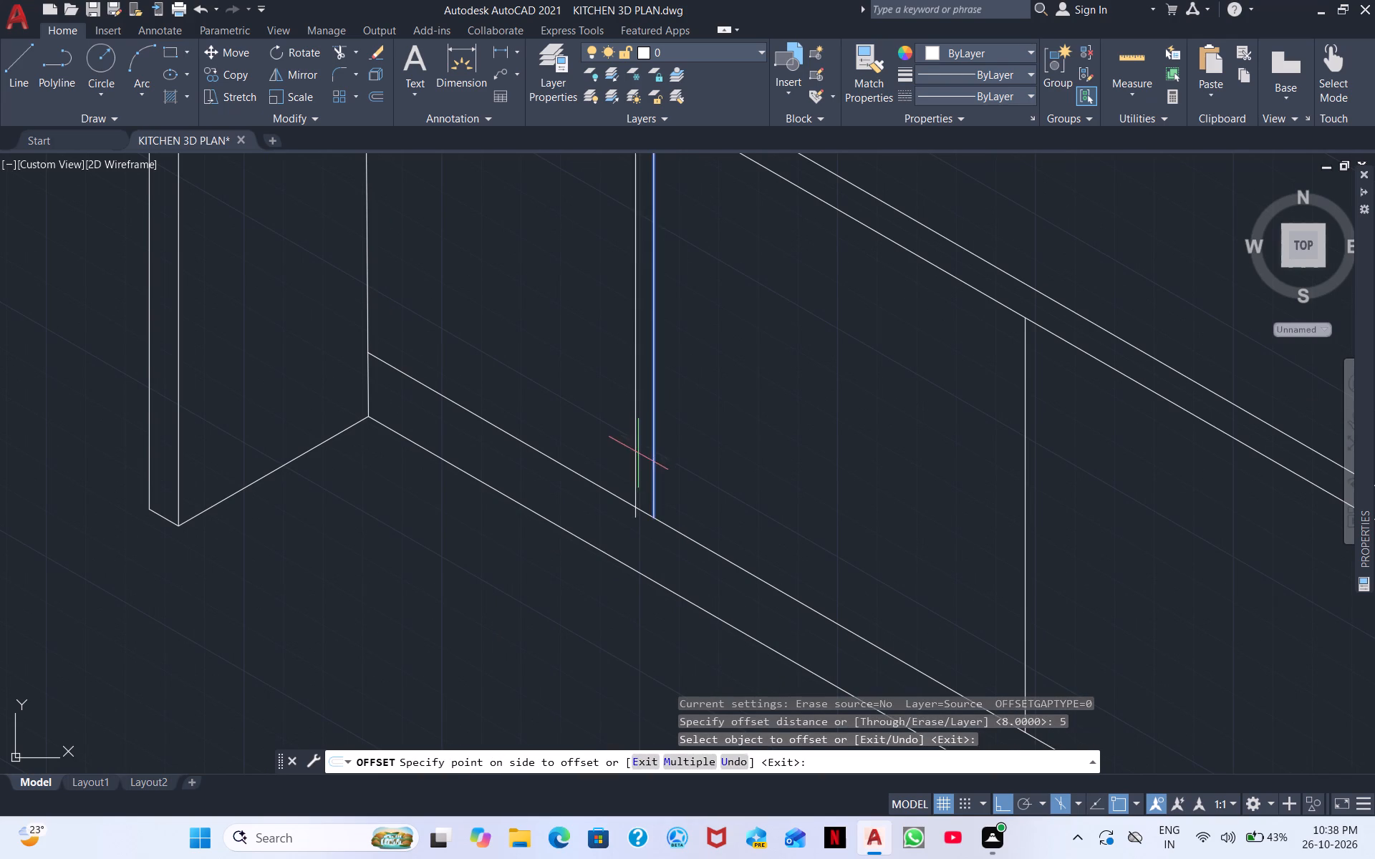
{"action": "left_click", "coordinate": [638, 453]}
{"action": "left_click", "coordinate": [653, 450]}
{"action": "left_click", "coordinate": [691, 465]}
{"action": "middle_click_drag", "start_coordinate": [751, 470], "coordinate": [744, 507]}
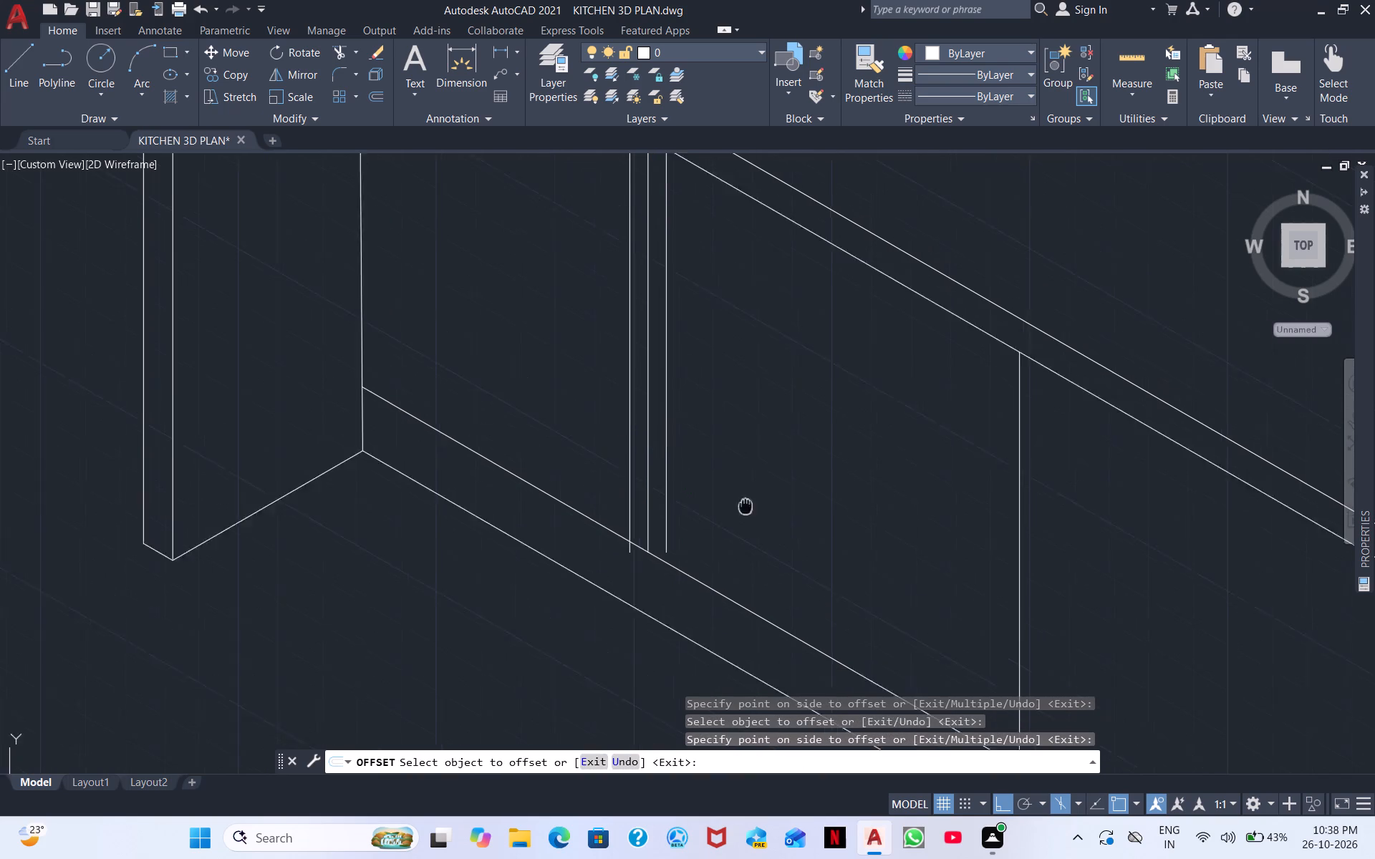
Offset the vertical divider nearer the island's front corner by 5 units to both sides.
{"action": "middle_click_drag", "start_coordinate": [744, 507], "coordinate": [729, 533]}
{"action": "scroll", "coordinate": [730, 530], "scroll_direction": "down", "scroll_amount": 1}
{"action": "middle_click_drag", "start_coordinate": [756, 555], "coordinate": [624, 463]}
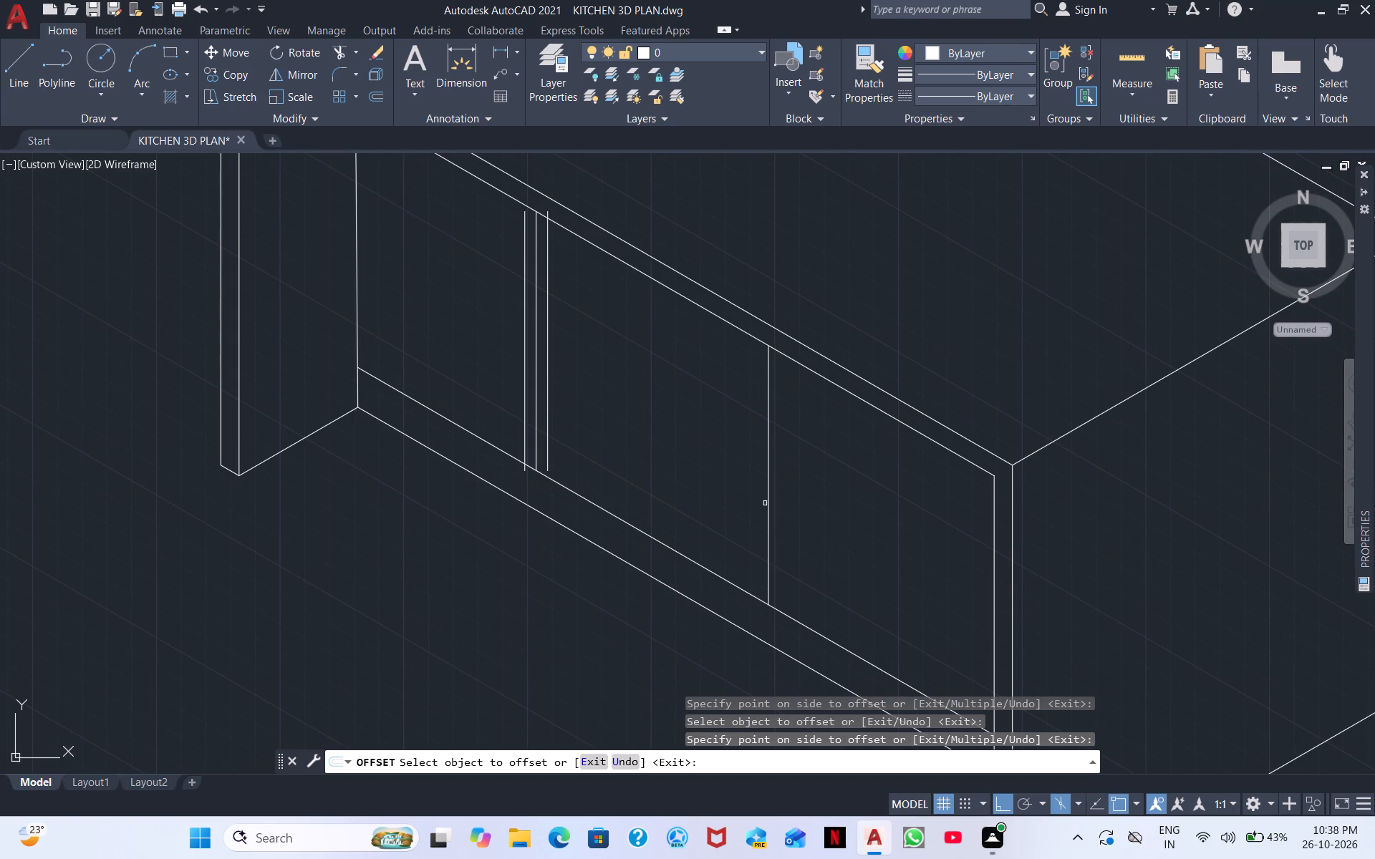
{"action": "left_click", "coordinate": [767, 503]}
{"action": "left_click", "coordinate": [729, 503]}
{"action": "left_click_drag", "start_coordinate": [774, 513], "coordinate": [788, 522]}
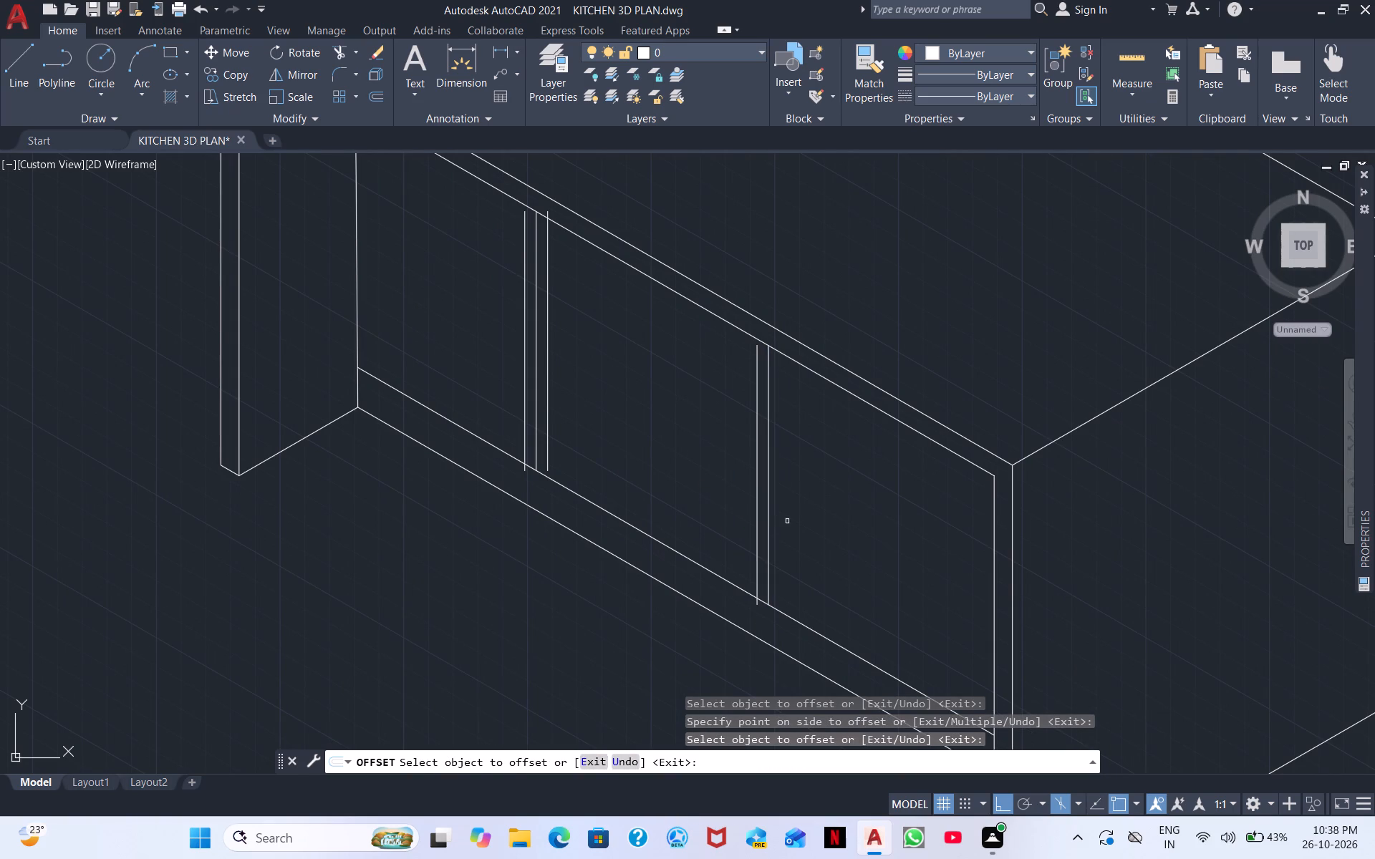
{"action": "left_click_drag", "start_coordinate": [768, 527], "coordinate": [778, 532]}
{"action": "left_click", "coordinate": [819, 562]}
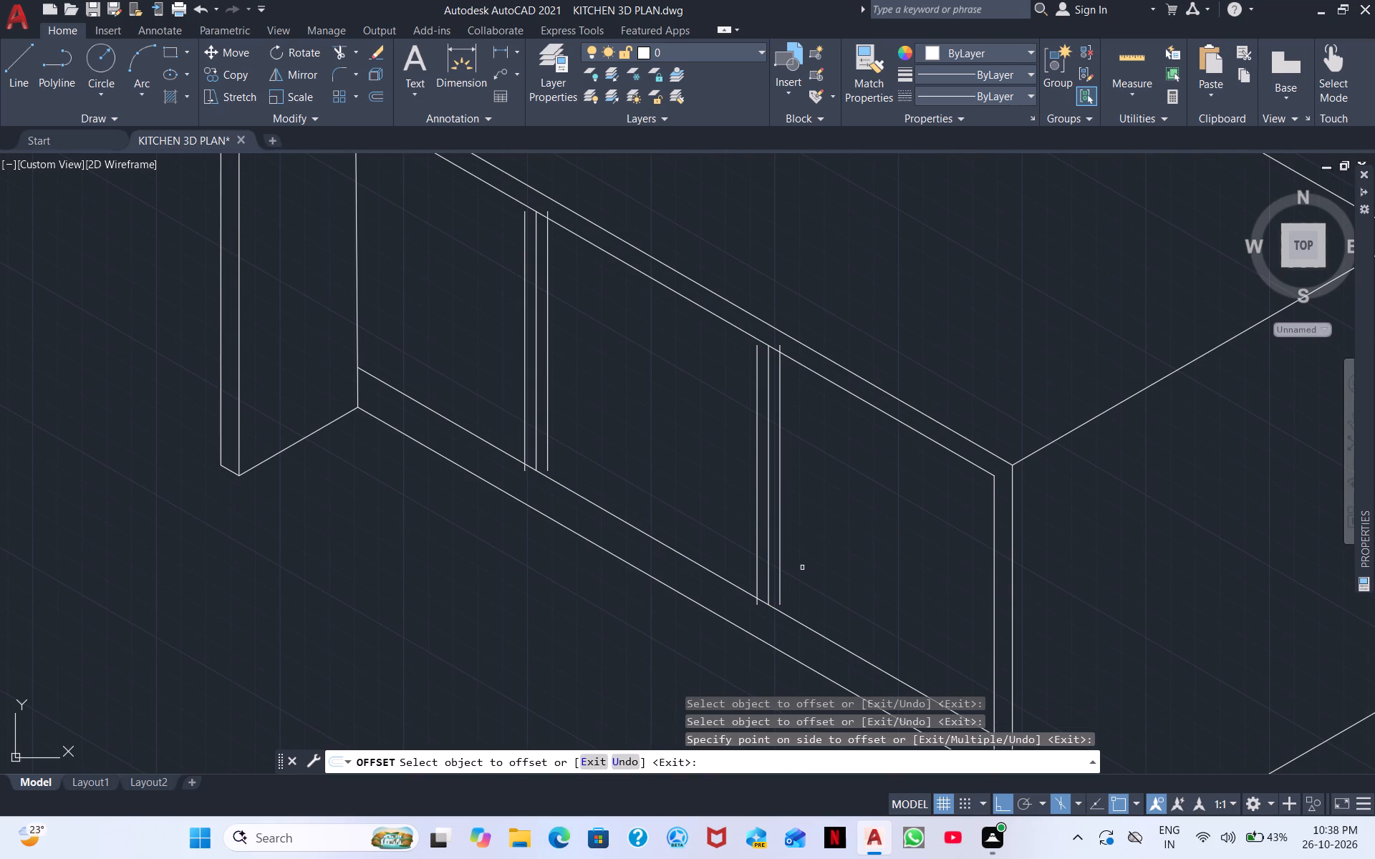
Extend the short ends of the offset divider lines to the recess's upper frame lines and its upper base line.
{"action": "left_click", "coordinate": [339, 54]}
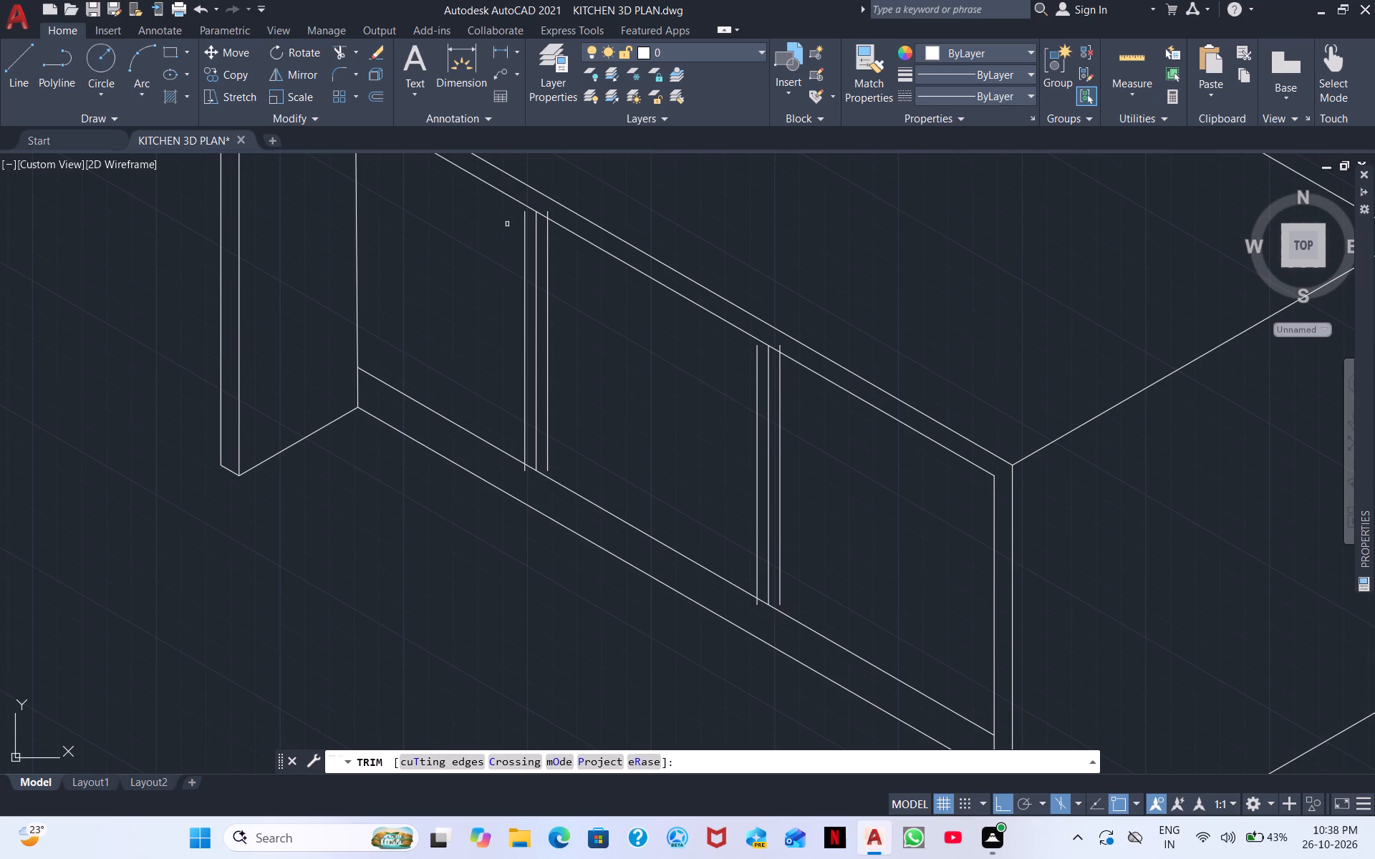
{"action": "left_click", "coordinate": [524, 231], "text": "shift"}
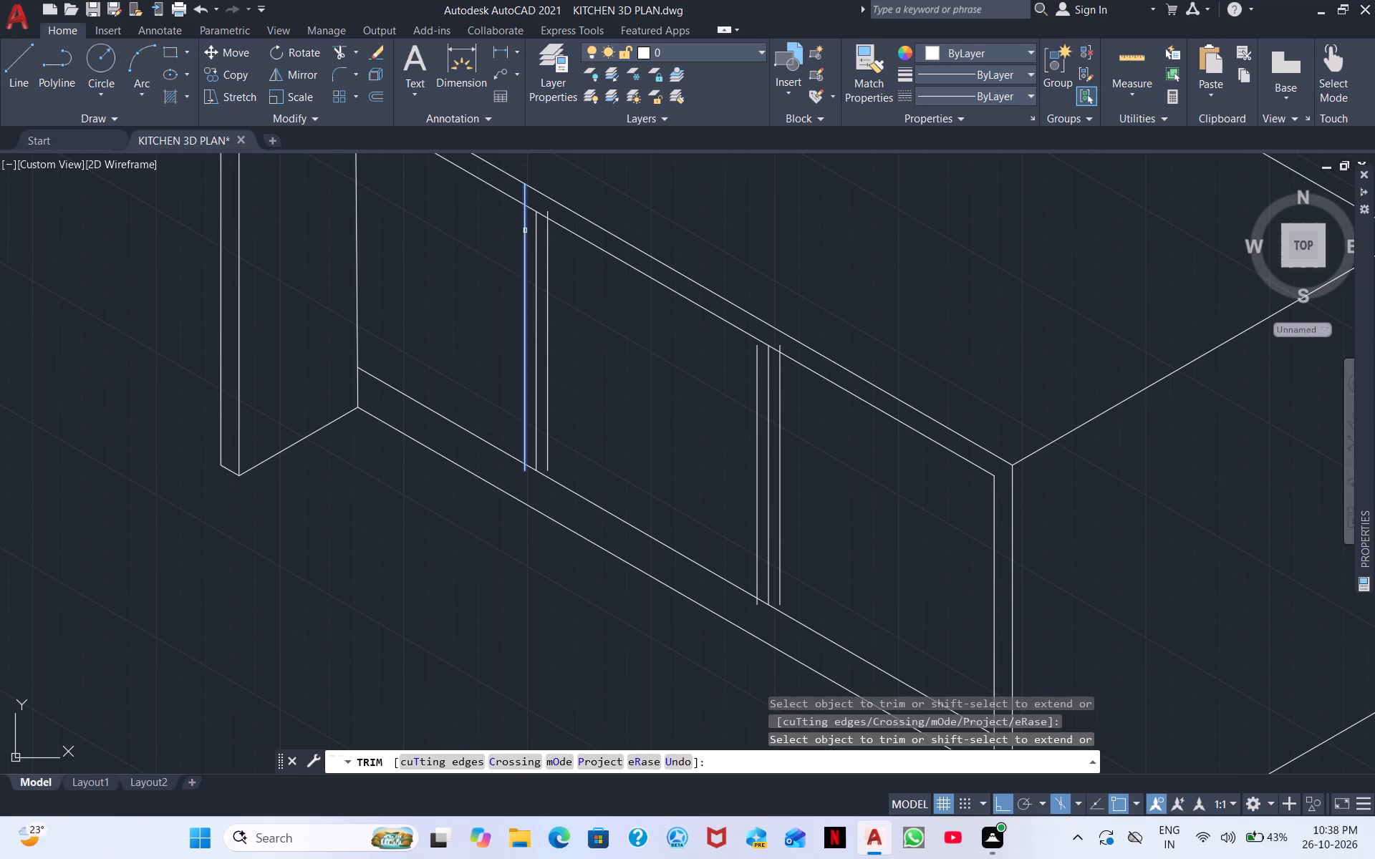
{"action": "left_click", "coordinate": [549, 452], "text": "shift"}
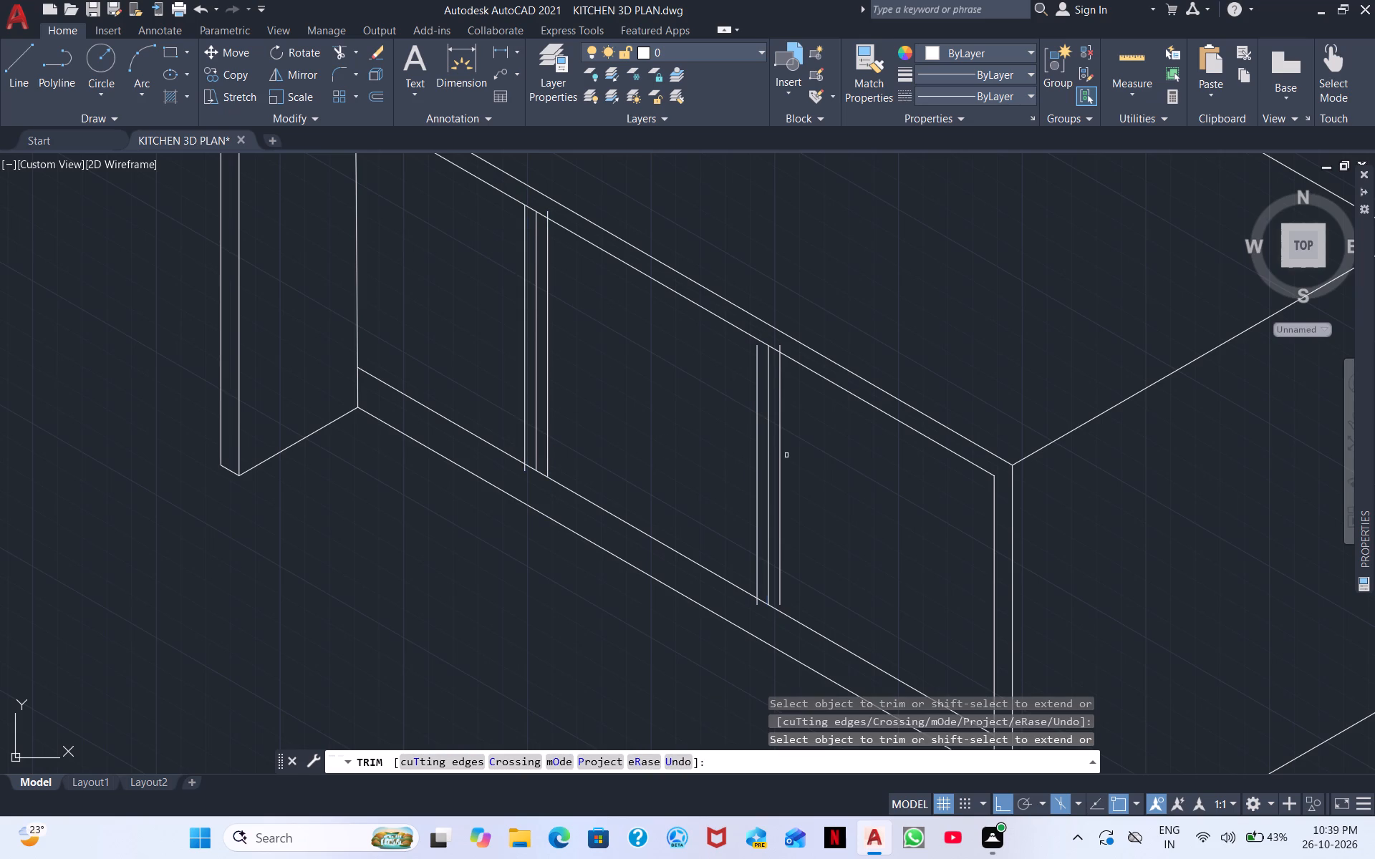
{"action": "left_click_drag", "start_coordinate": [778, 475], "coordinate": [790, 482], "text": "shift"}
{"action": "left_click_drag", "start_coordinate": [790, 482], "coordinate": [796, 487], "text": "shift"}
{"action": "left_click", "coordinate": [778, 499], "text": "shift"}
{"action": "left_click_drag", "start_coordinate": [761, 422], "coordinate": [727, 422], "text": "shift"}
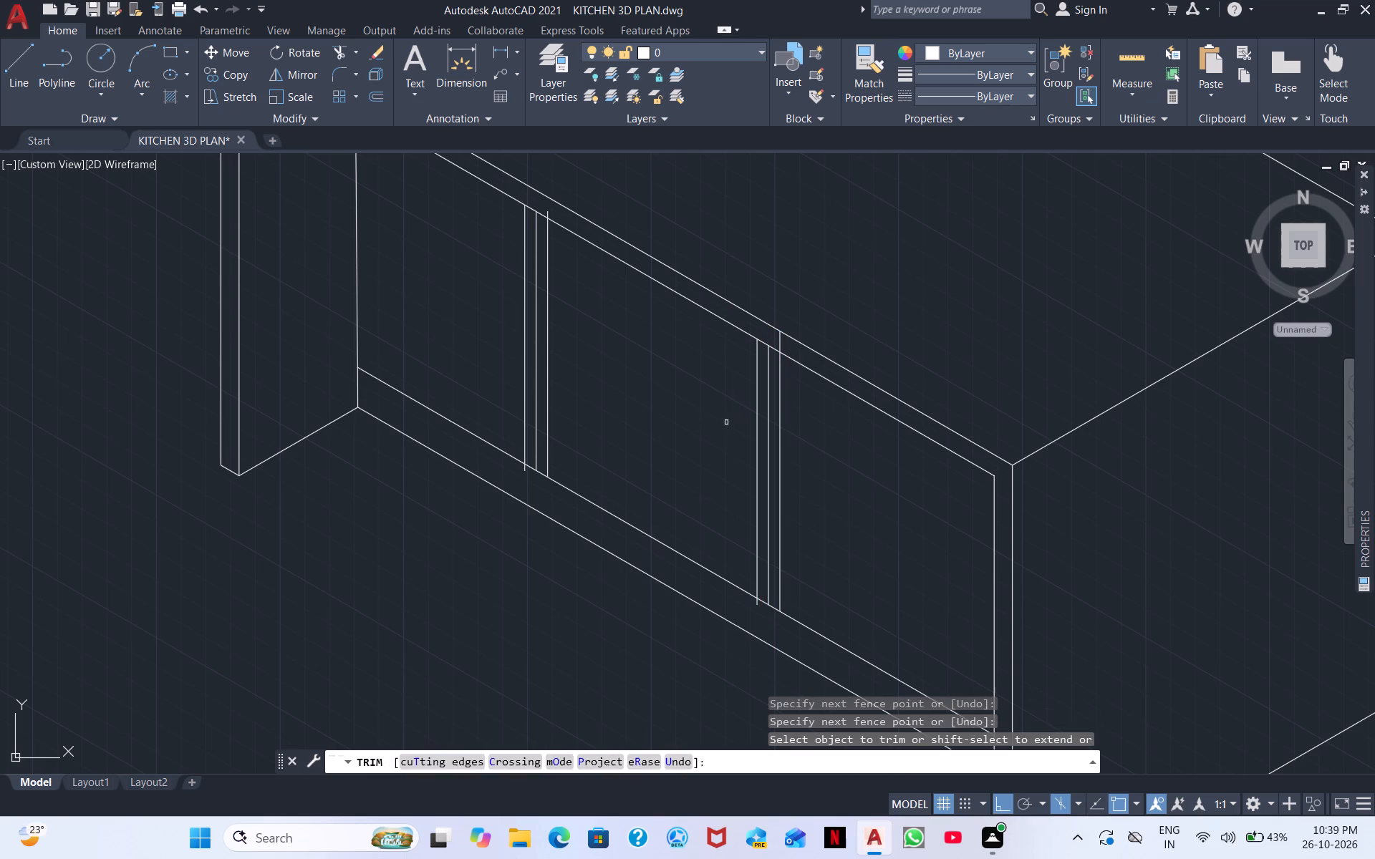
Trim the offset divider lines' overshooting ends at the upper inset line and the upper of the two base lines.
{"action": "scroll", "coordinate": [699, 352], "scroll_direction": "up", "scroll_amount": 1}
{"action": "left_click", "coordinate": [828, 328]}
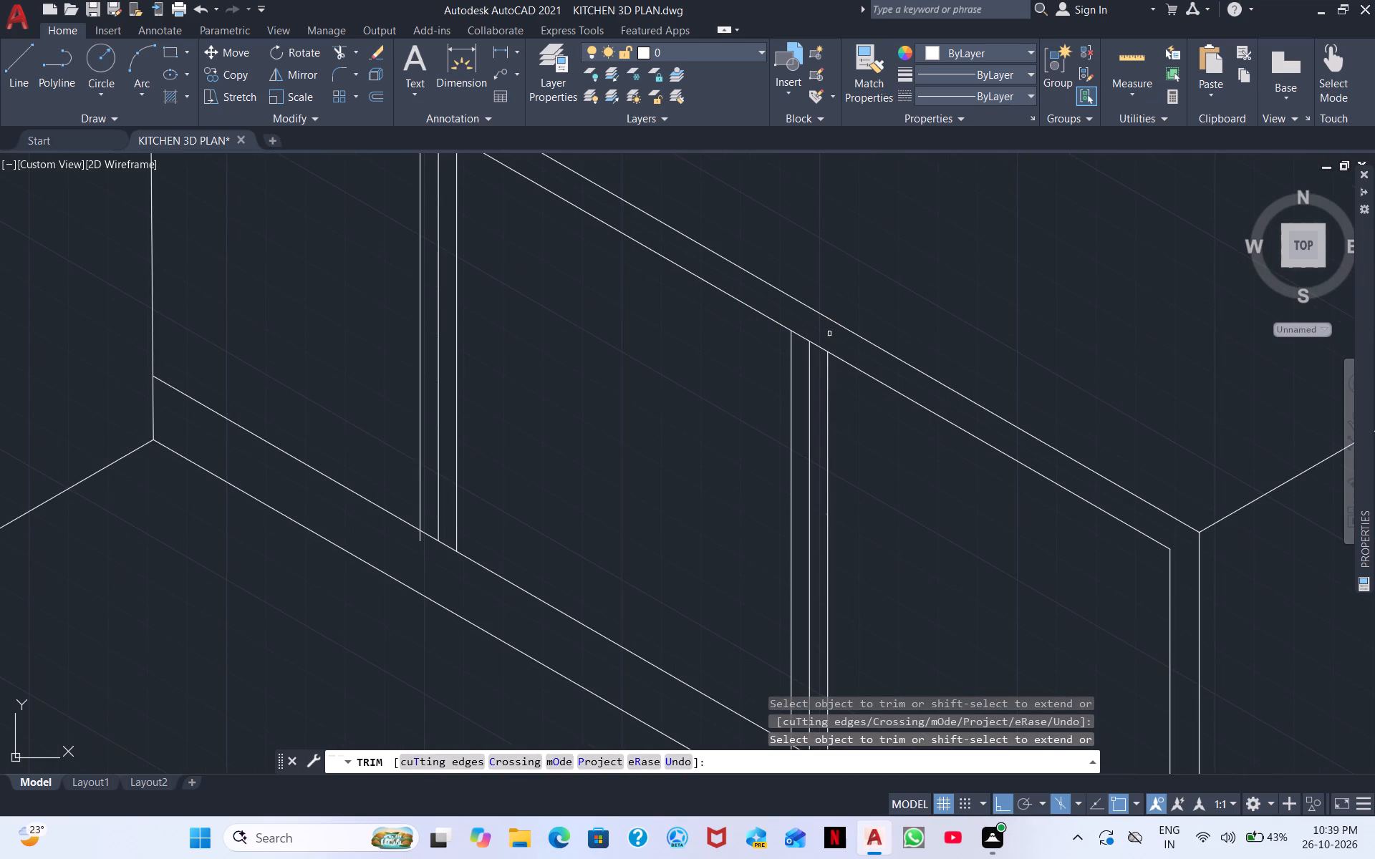
{"action": "middle_click_drag", "start_coordinate": [616, 441], "coordinate": [705, 605]}
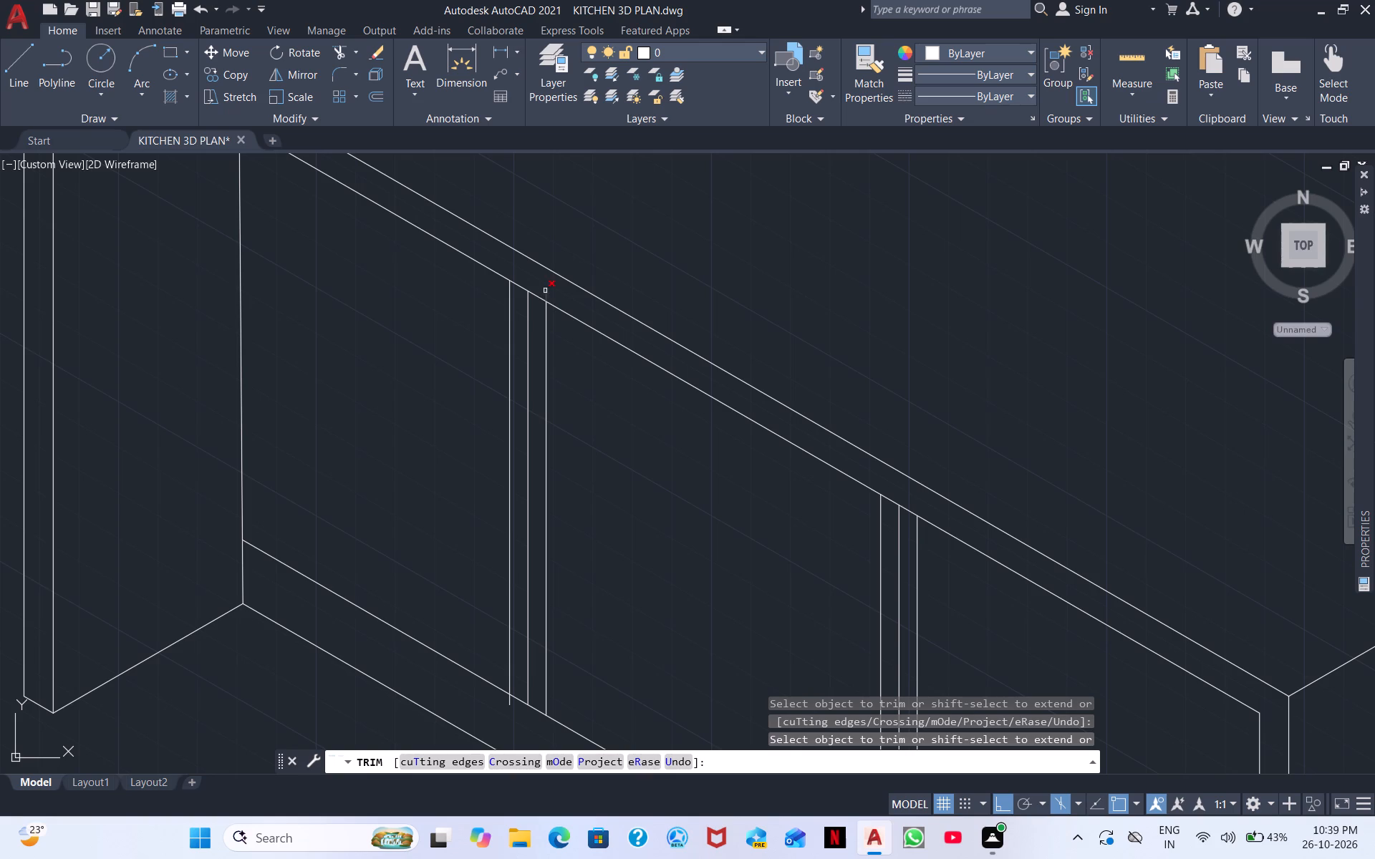
{"action": "left_click", "coordinate": [548, 291]}
{"action": "middle_click_drag", "start_coordinate": [629, 597], "coordinate": [550, 304]}
{"action": "scroll", "coordinate": [406, 455], "scroll_direction": "up", "scroll_amount": 3}
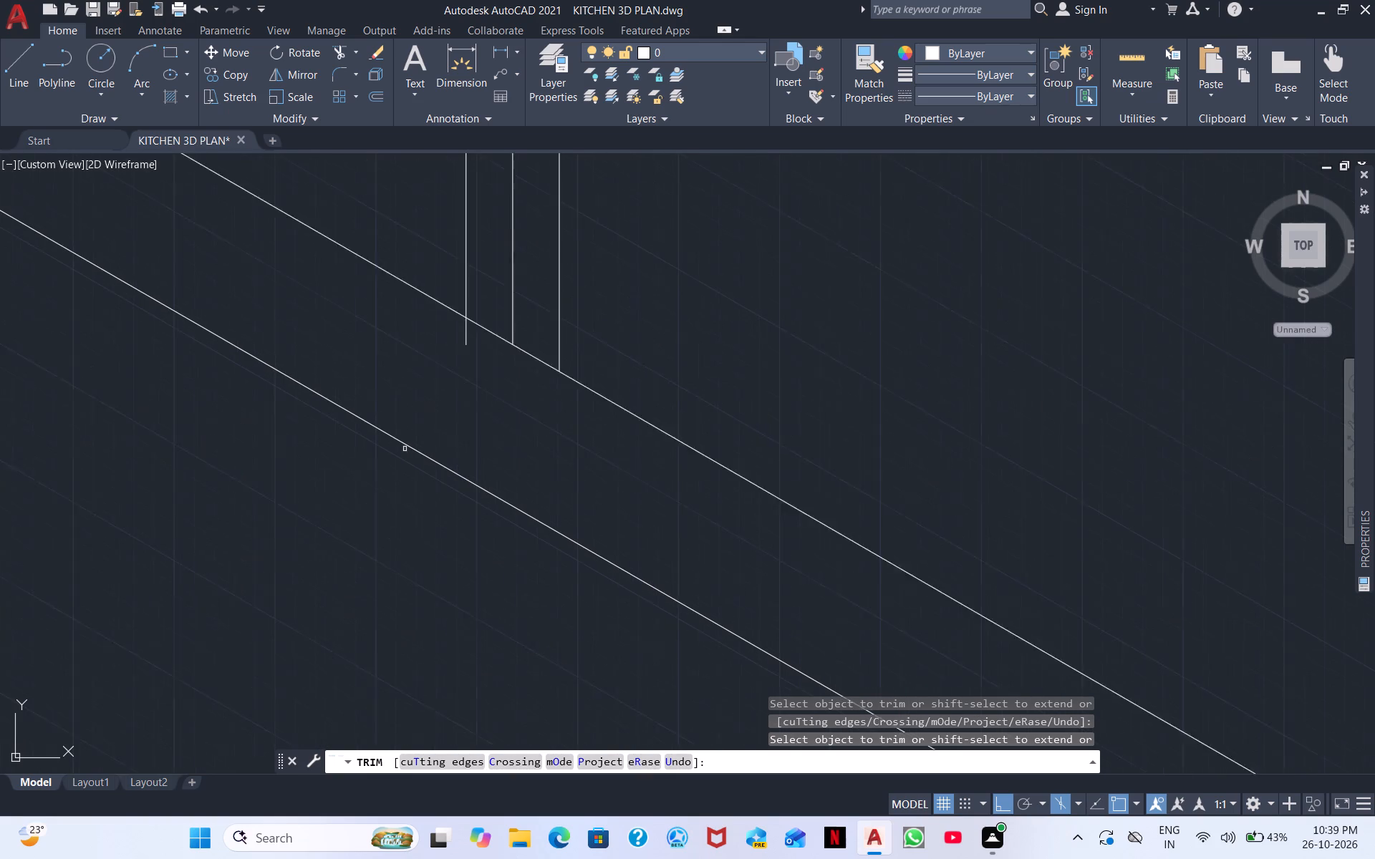
{"action": "left_click_drag", "start_coordinate": [496, 267], "coordinate": [516, 280]}
{"action": "middle_click_drag", "start_coordinate": [555, 379], "coordinate": [466, 319]}
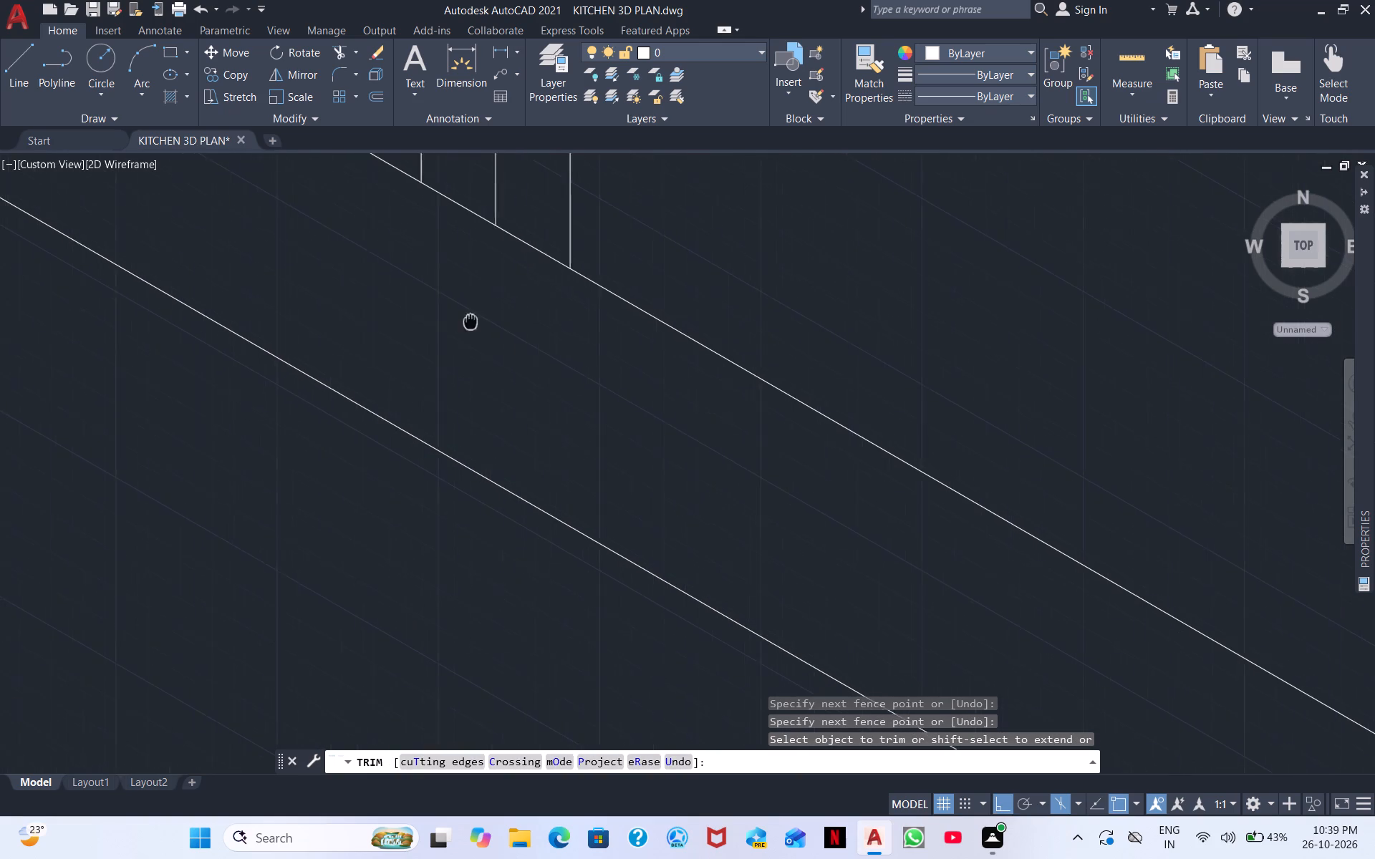
{"action": "middle_click_drag", "start_coordinate": [466, 319], "coordinate": [395, 271]}
{"action": "scroll", "coordinate": [388, 265], "scroll_direction": "down", "scroll_amount": 1}
{"action": "middle_click_drag", "start_coordinate": [549, 435], "coordinate": [408, 309]}
{"action": "scroll", "coordinate": [555, 378], "scroll_direction": "down", "scroll_amount": 2}
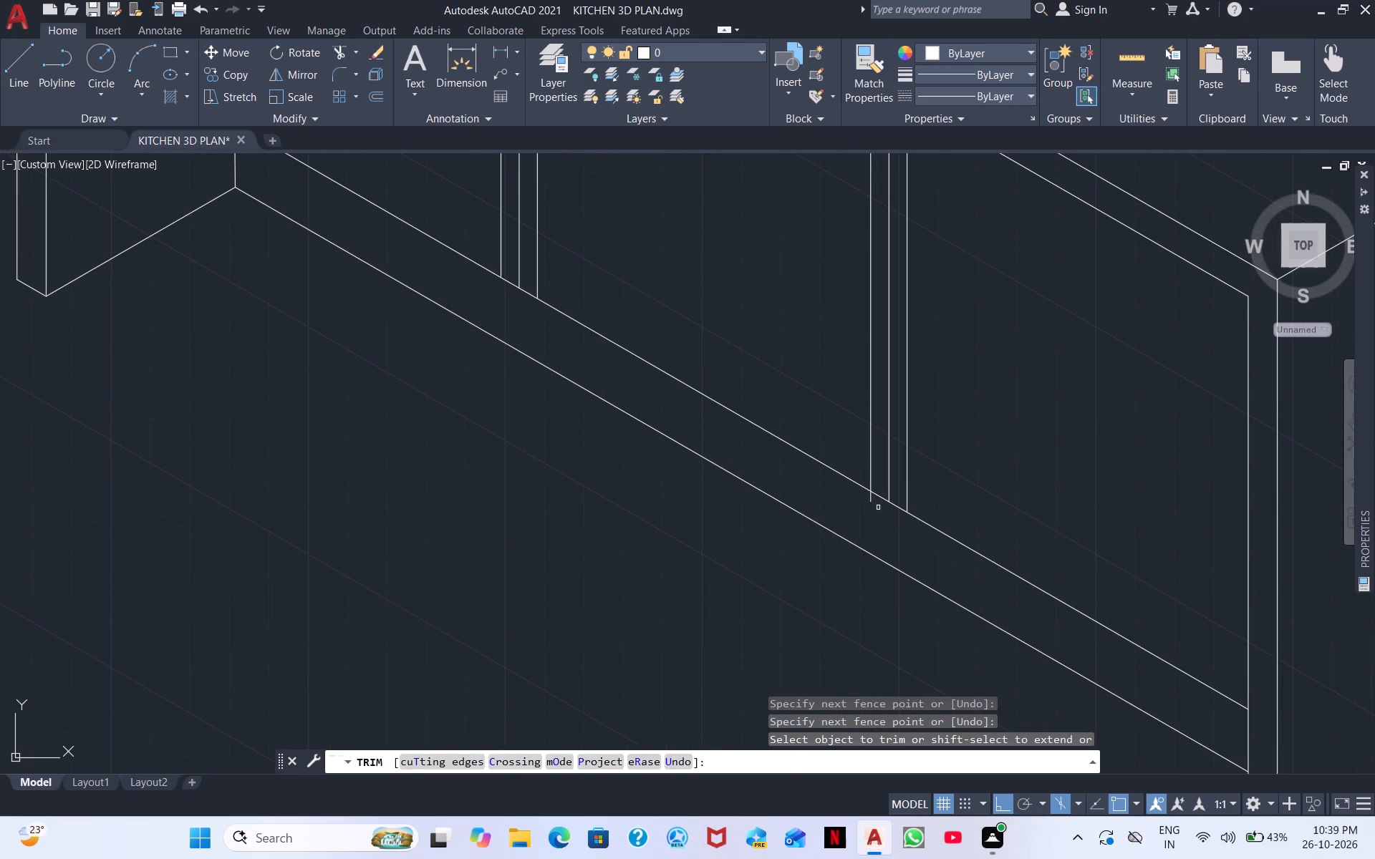
{"action": "scroll", "coordinate": [865, 503], "scroll_direction": "up", "scroll_amount": 2}
{"action": "left_click", "coordinate": [879, 493]}
{"action": "scroll", "coordinate": [802, 505], "scroll_direction": "down", "scroll_amount": 2}
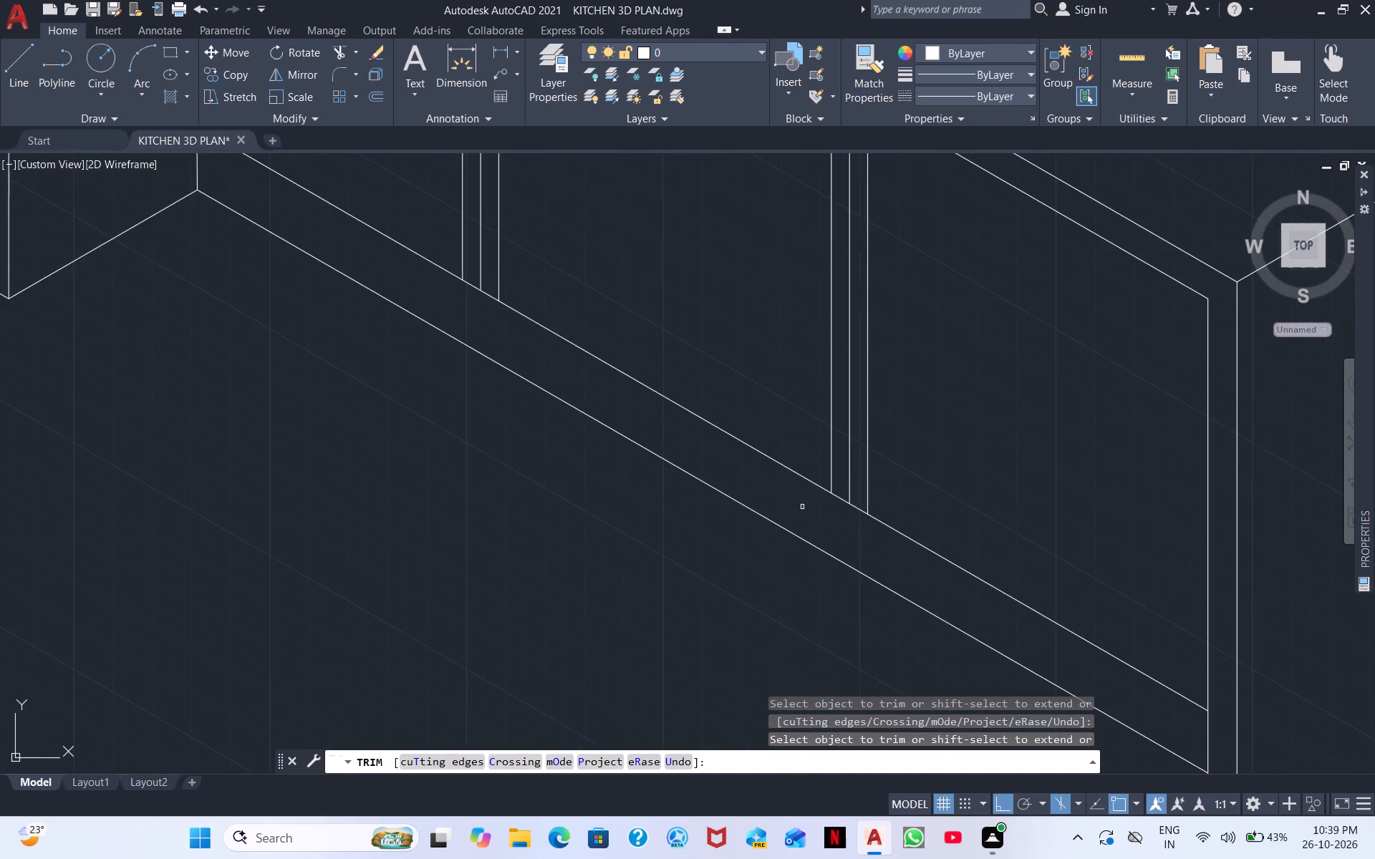
{"action": "scroll", "coordinate": [802, 508], "scroll_direction": "down", "scroll_amount": 2}
{"action": "middle_click_drag", "start_coordinate": [710, 420], "coordinate": [660, 581]}
{"action": "middle_click", "coordinate": [518, 624]}
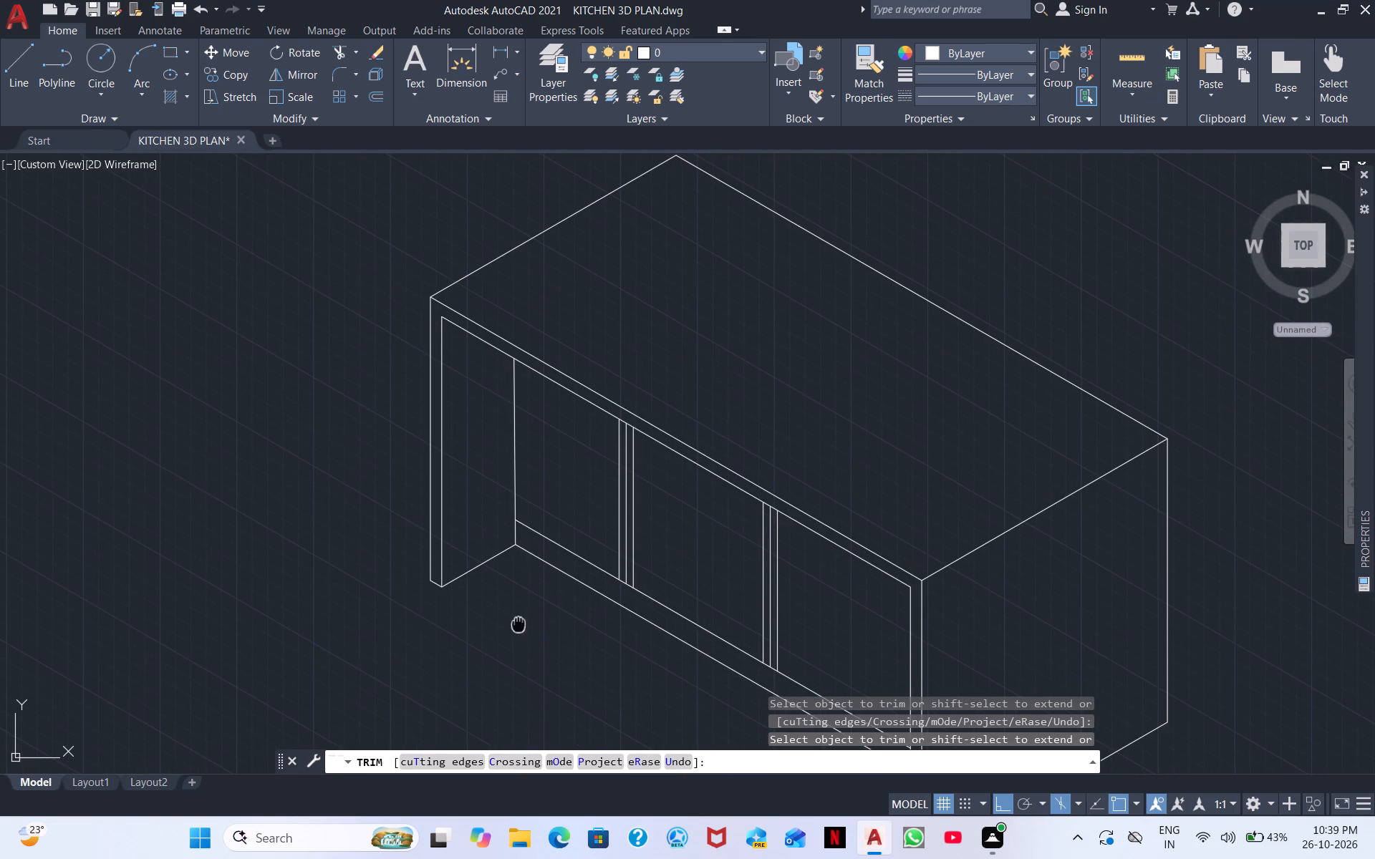
{"action": "right_click_drag", "start_coordinate": [513, 621], "coordinate": [506, 622]}
{"action": "left_click", "coordinate": [578, 372]}
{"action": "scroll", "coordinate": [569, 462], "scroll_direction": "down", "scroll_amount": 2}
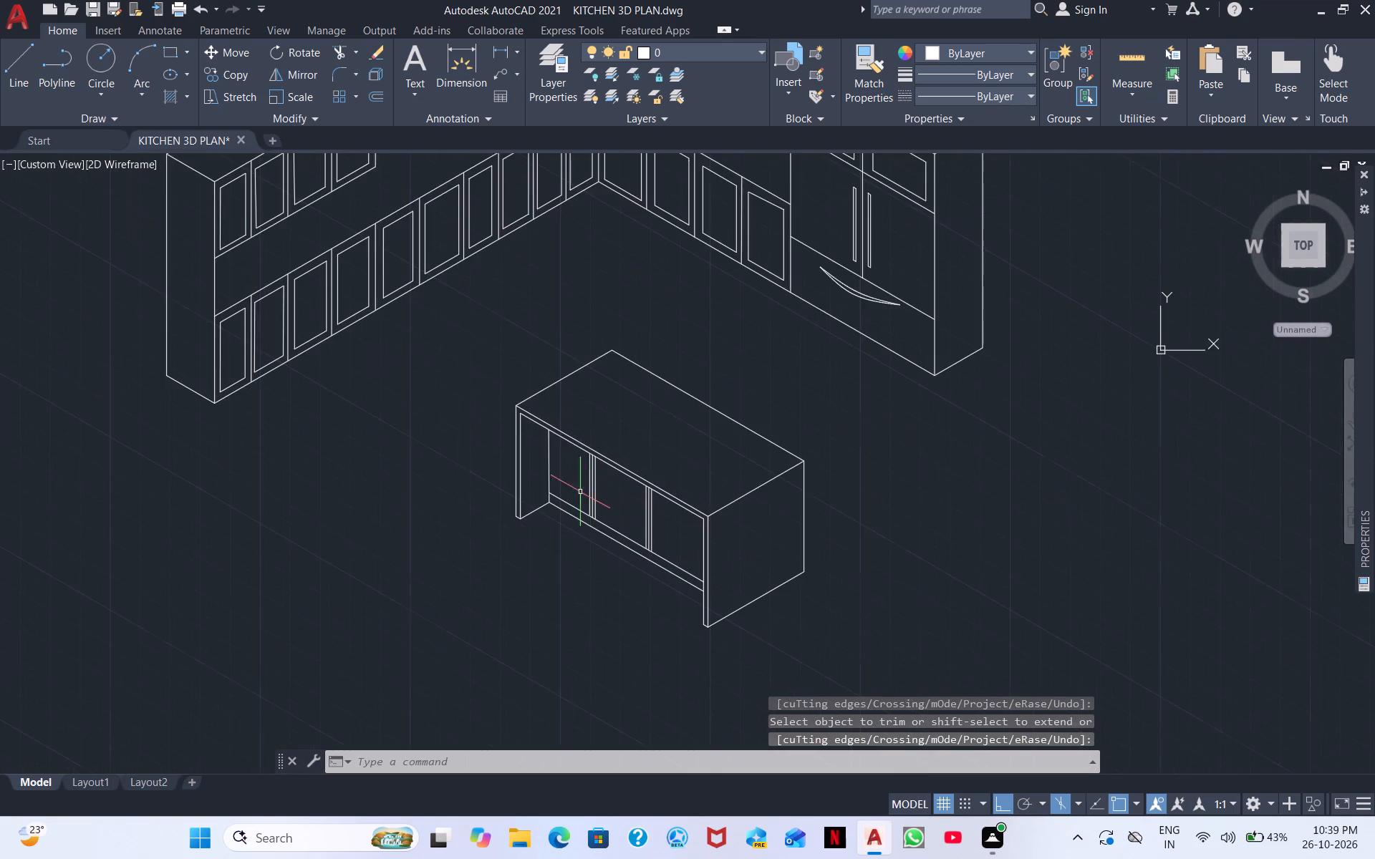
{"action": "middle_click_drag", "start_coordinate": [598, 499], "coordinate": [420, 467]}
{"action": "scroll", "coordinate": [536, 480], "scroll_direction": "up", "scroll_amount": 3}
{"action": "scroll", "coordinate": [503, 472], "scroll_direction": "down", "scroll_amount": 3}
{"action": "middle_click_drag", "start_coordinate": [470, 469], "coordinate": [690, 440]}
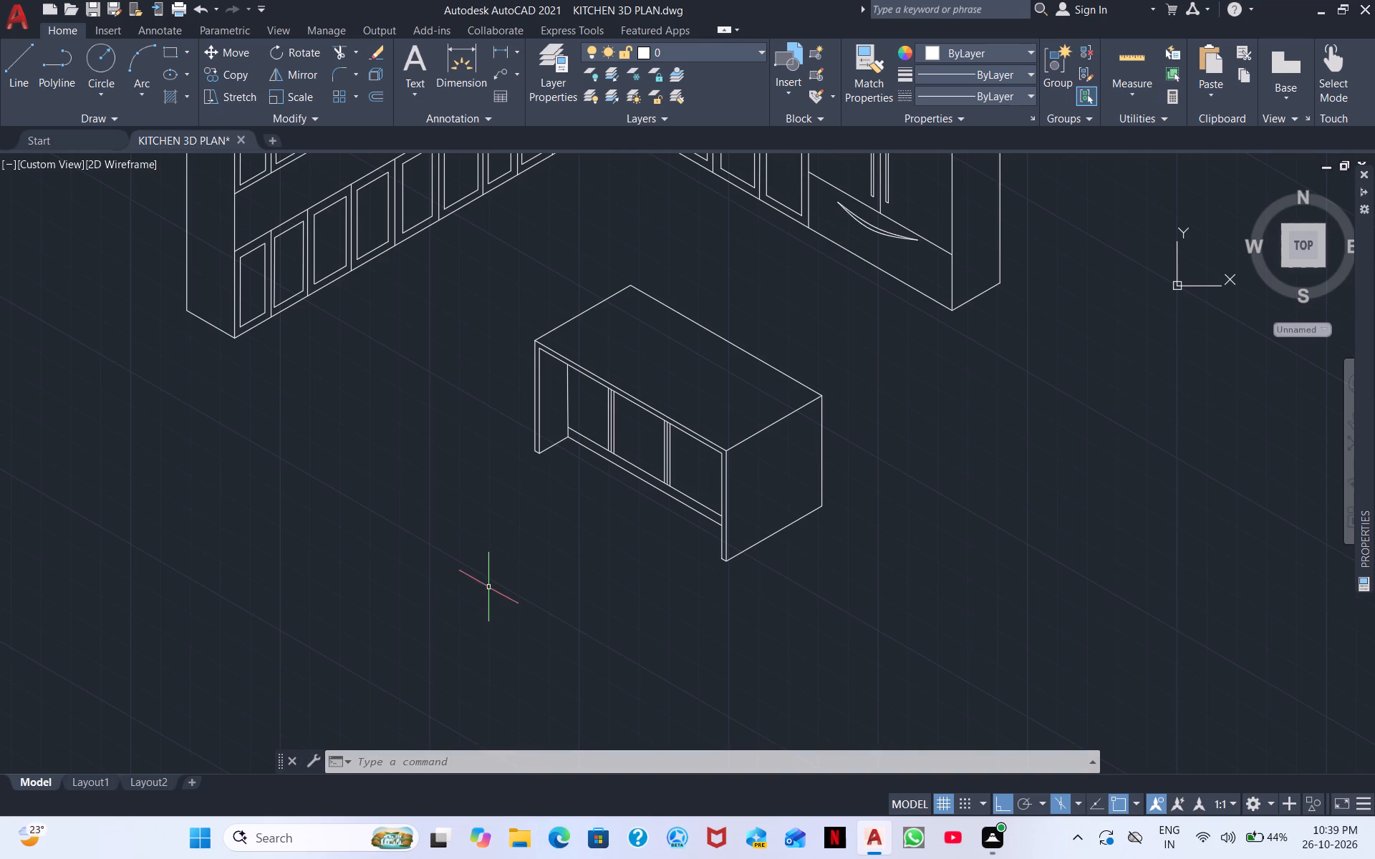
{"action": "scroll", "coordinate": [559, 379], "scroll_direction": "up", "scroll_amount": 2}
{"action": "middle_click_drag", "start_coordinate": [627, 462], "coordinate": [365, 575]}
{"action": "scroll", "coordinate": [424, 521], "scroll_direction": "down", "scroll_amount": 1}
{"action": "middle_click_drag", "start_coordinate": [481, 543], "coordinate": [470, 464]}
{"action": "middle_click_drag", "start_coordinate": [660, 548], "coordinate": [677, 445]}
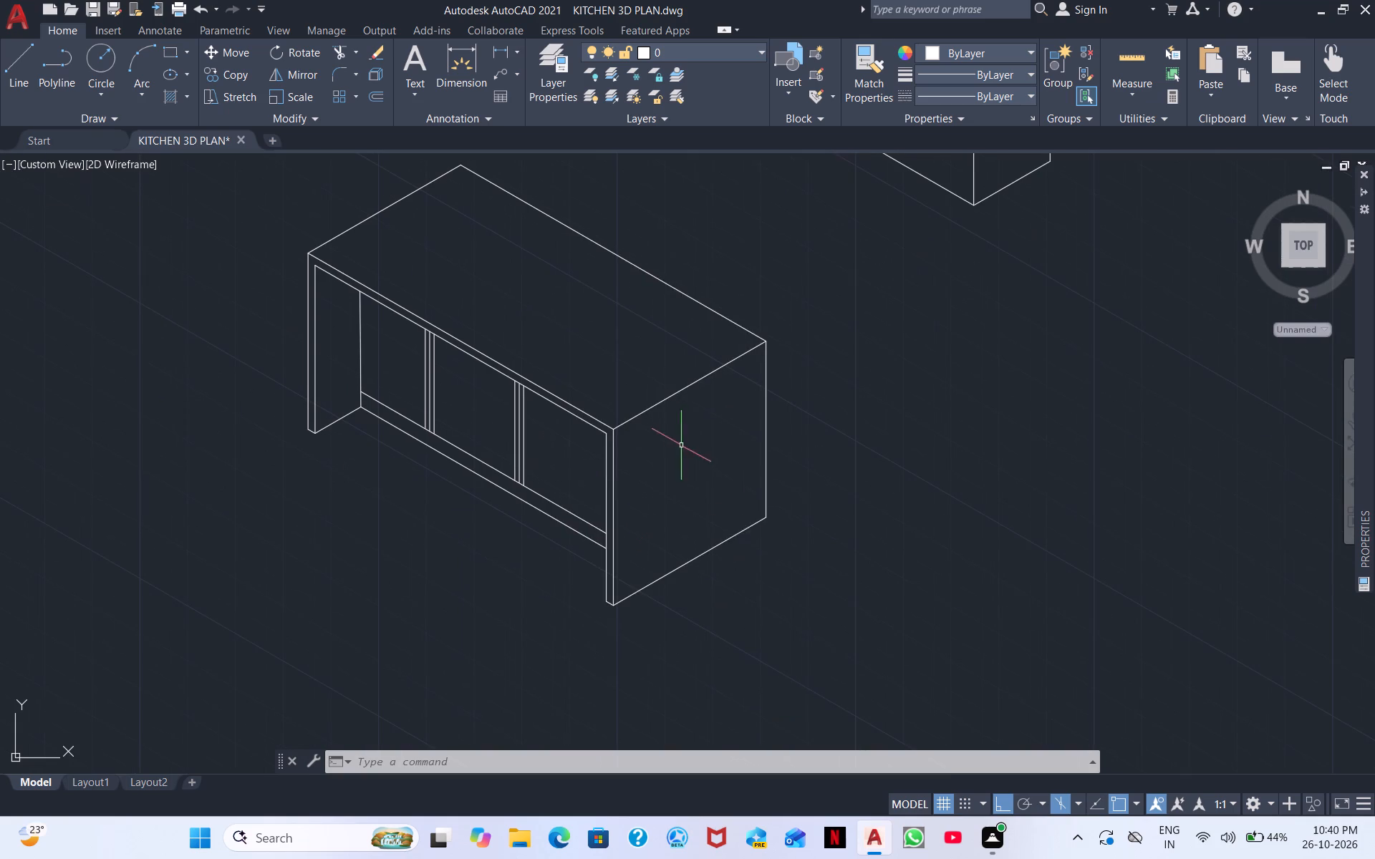
Move the whole island freely, with Ortho off, back toward the cabinet corner, overlapping the left-hand run's base cabinets.
{"action": "left_click", "coordinate": [819, 652]}
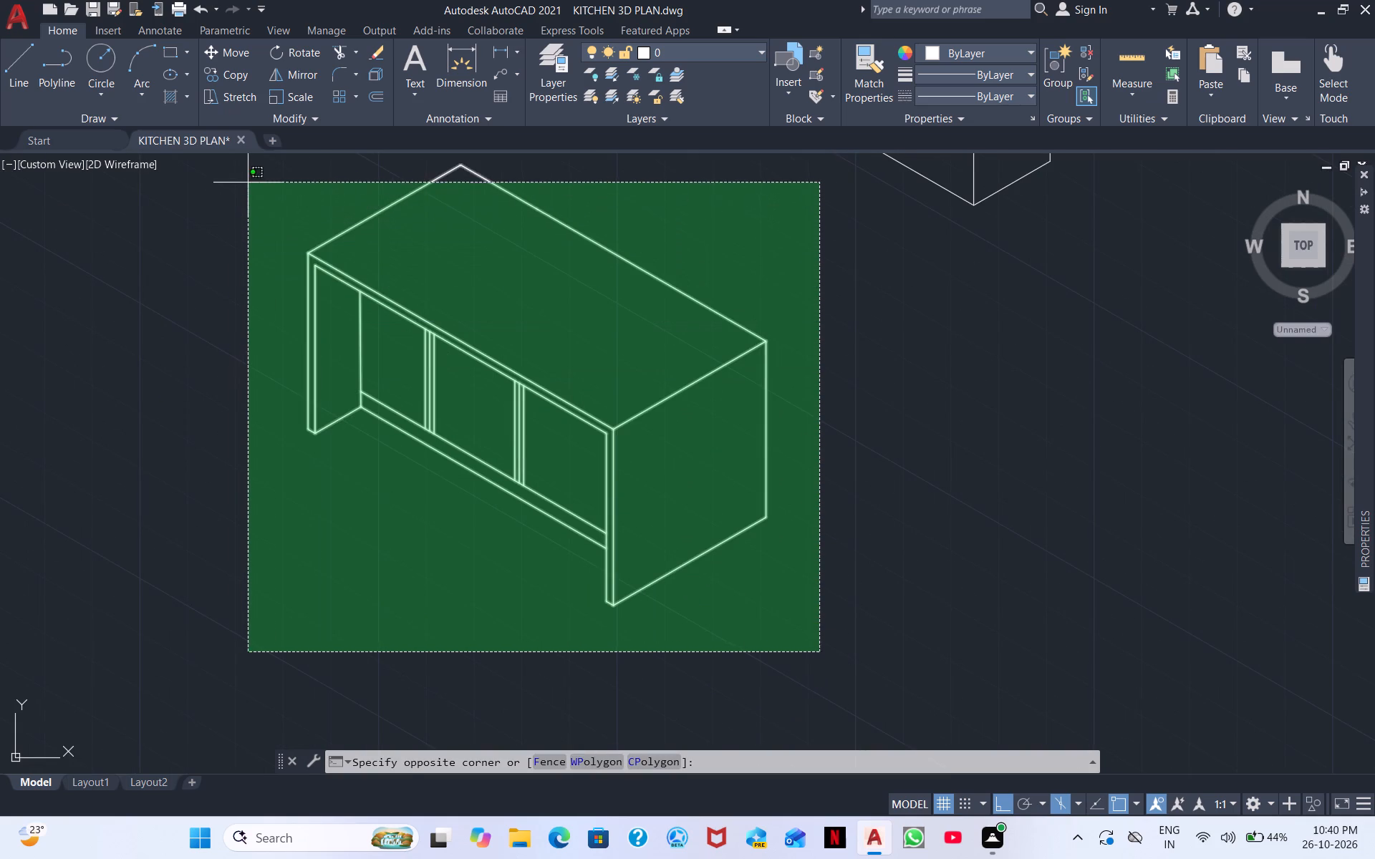
{"action": "left_click", "coordinate": [248, 183]}
{"action": "middle_click_drag", "start_coordinate": [309, 340], "coordinate": [418, 605]}
{"action": "right_click", "coordinate": [493, 510]}
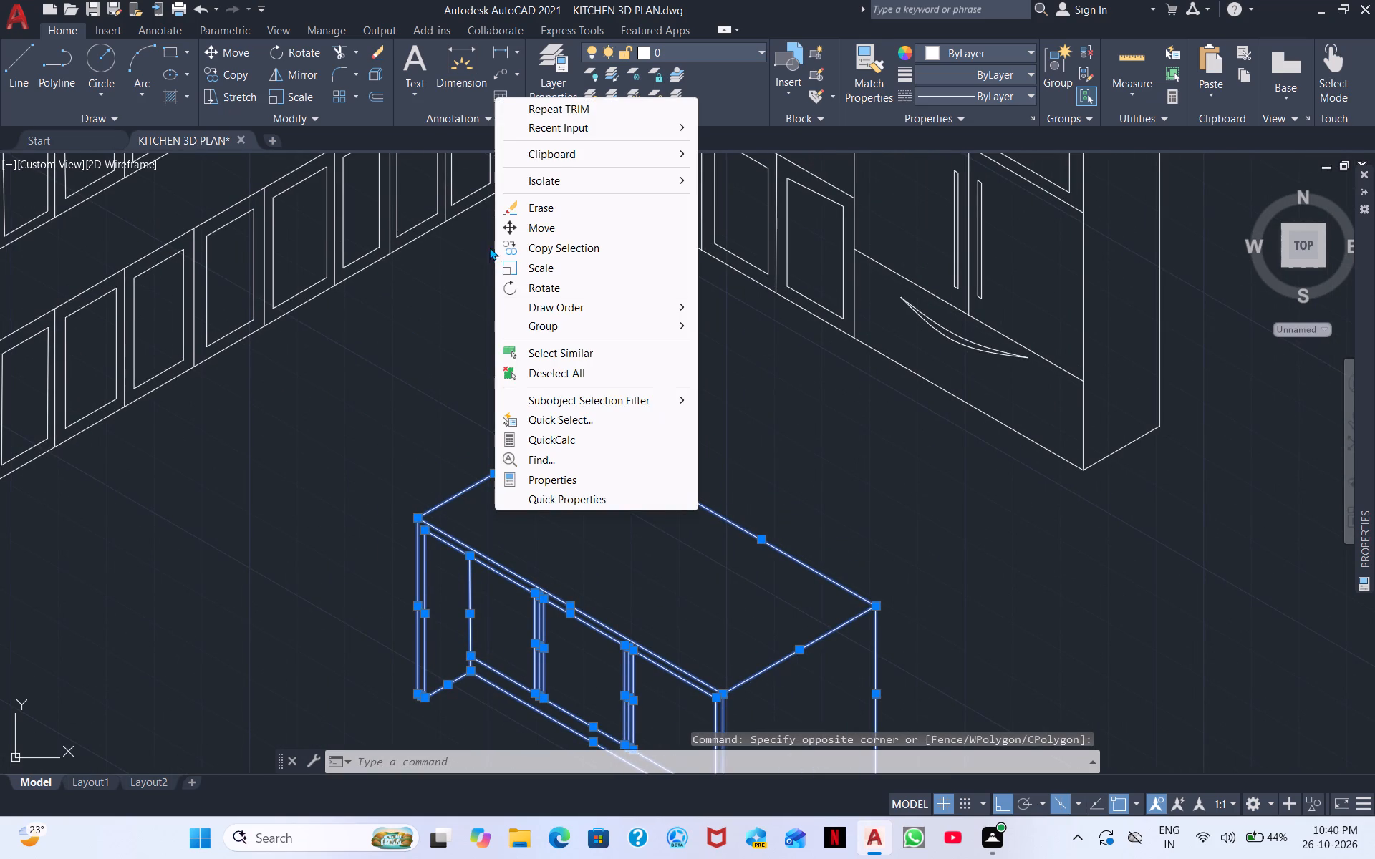
{"action": "left_click", "coordinate": [550, 226]}
{"action": "left_click_drag", "start_coordinate": [600, 554], "coordinate": [590, 536]}
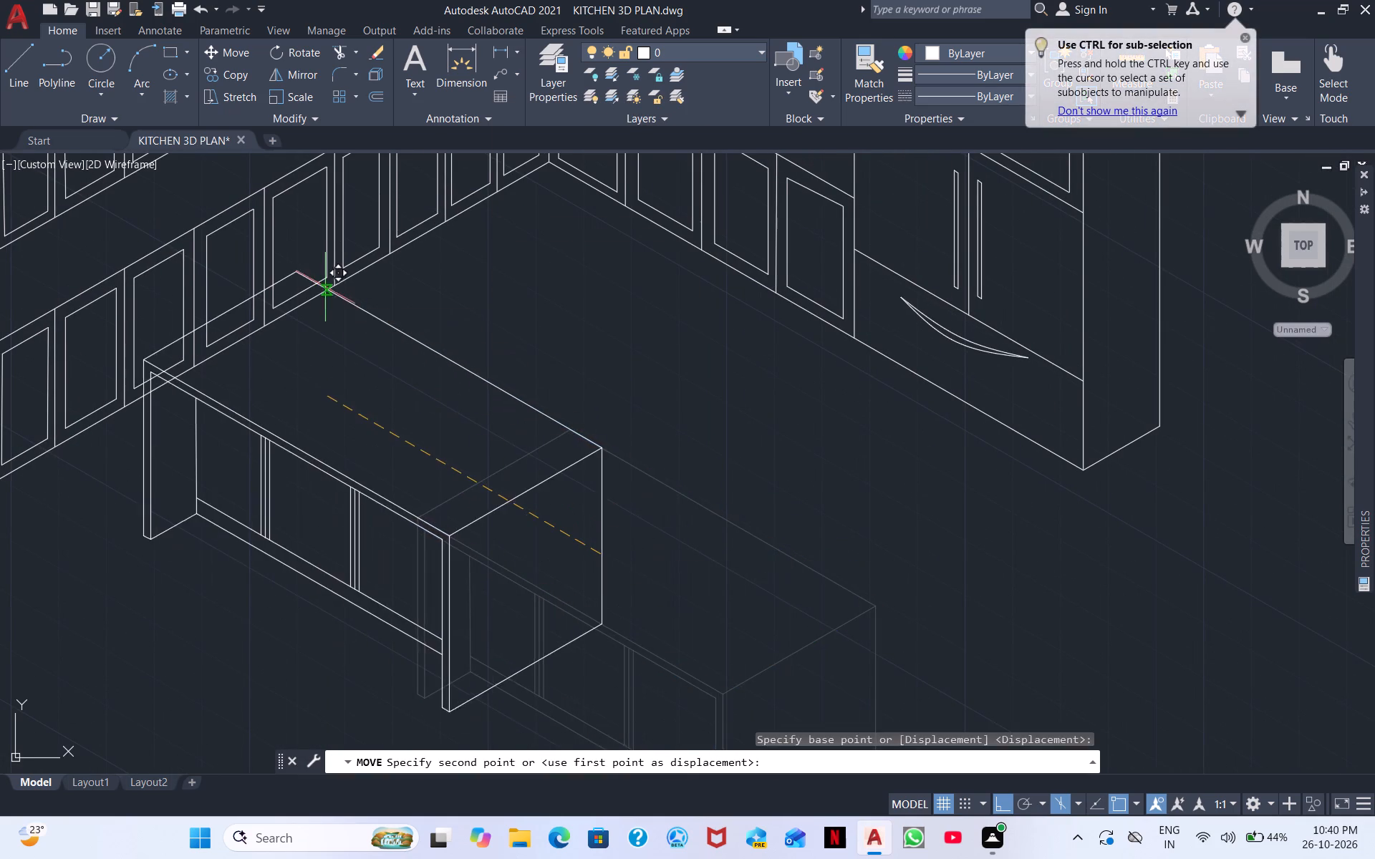
{"action": "middle_click_drag", "start_coordinate": [327, 299], "coordinate": [607, 437]}
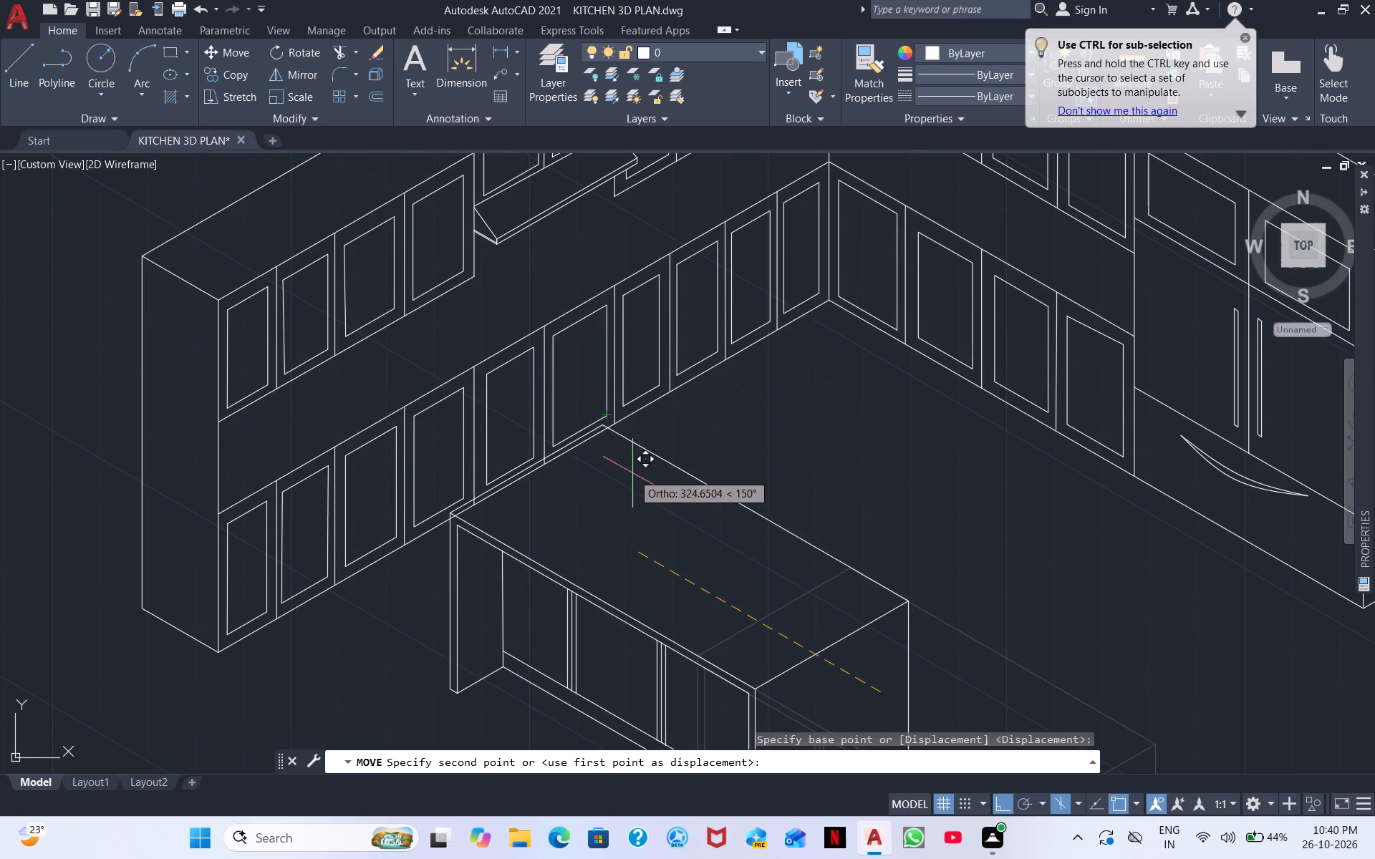
{"action": "scroll", "coordinate": [629, 471], "scroll_direction": "down", "scroll_amount": 3}
{"action": "scroll", "coordinate": [631, 479], "scroll_direction": "up", "scroll_amount": 2}
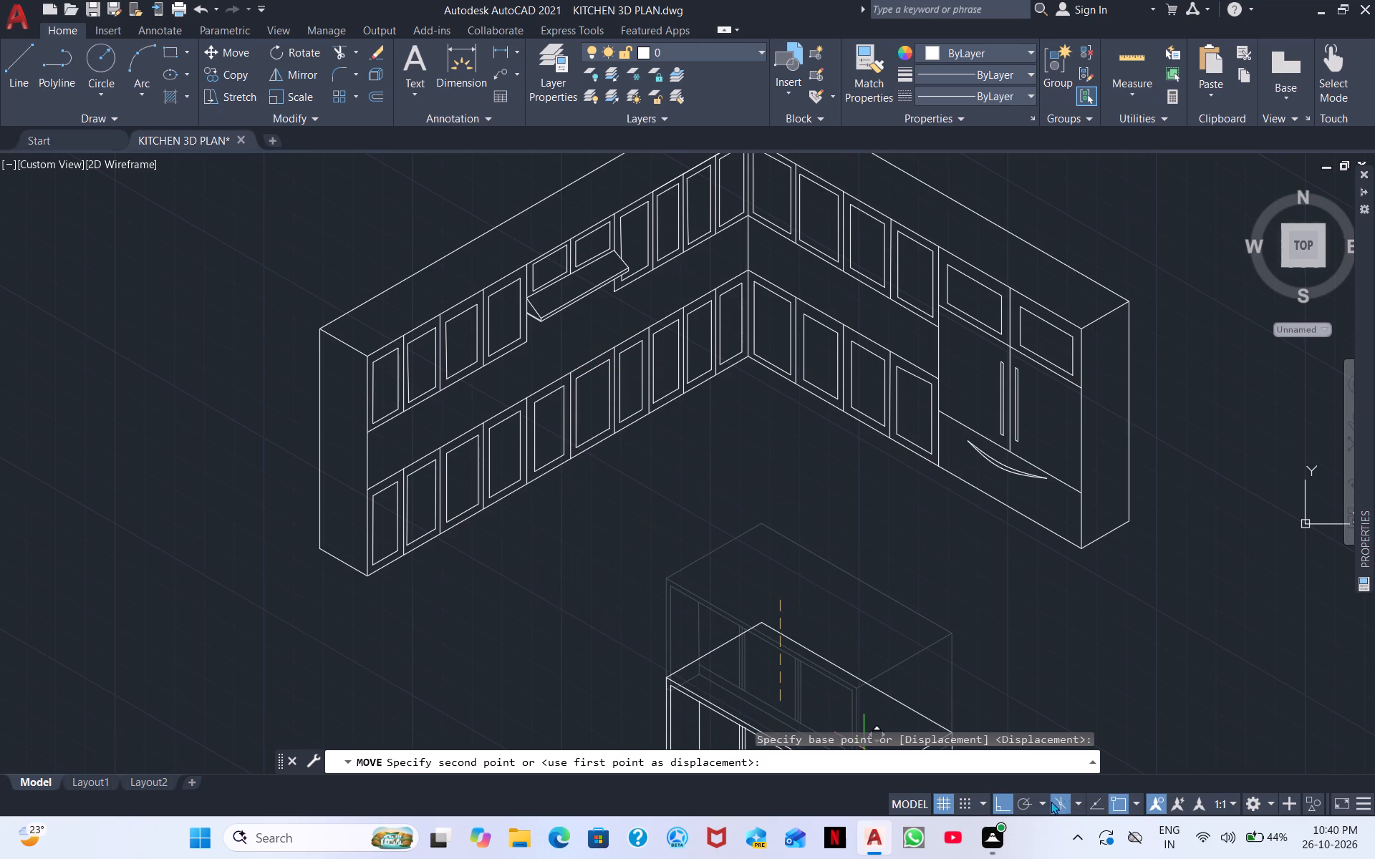
{"action": "left_click", "coordinate": [1006, 805]}
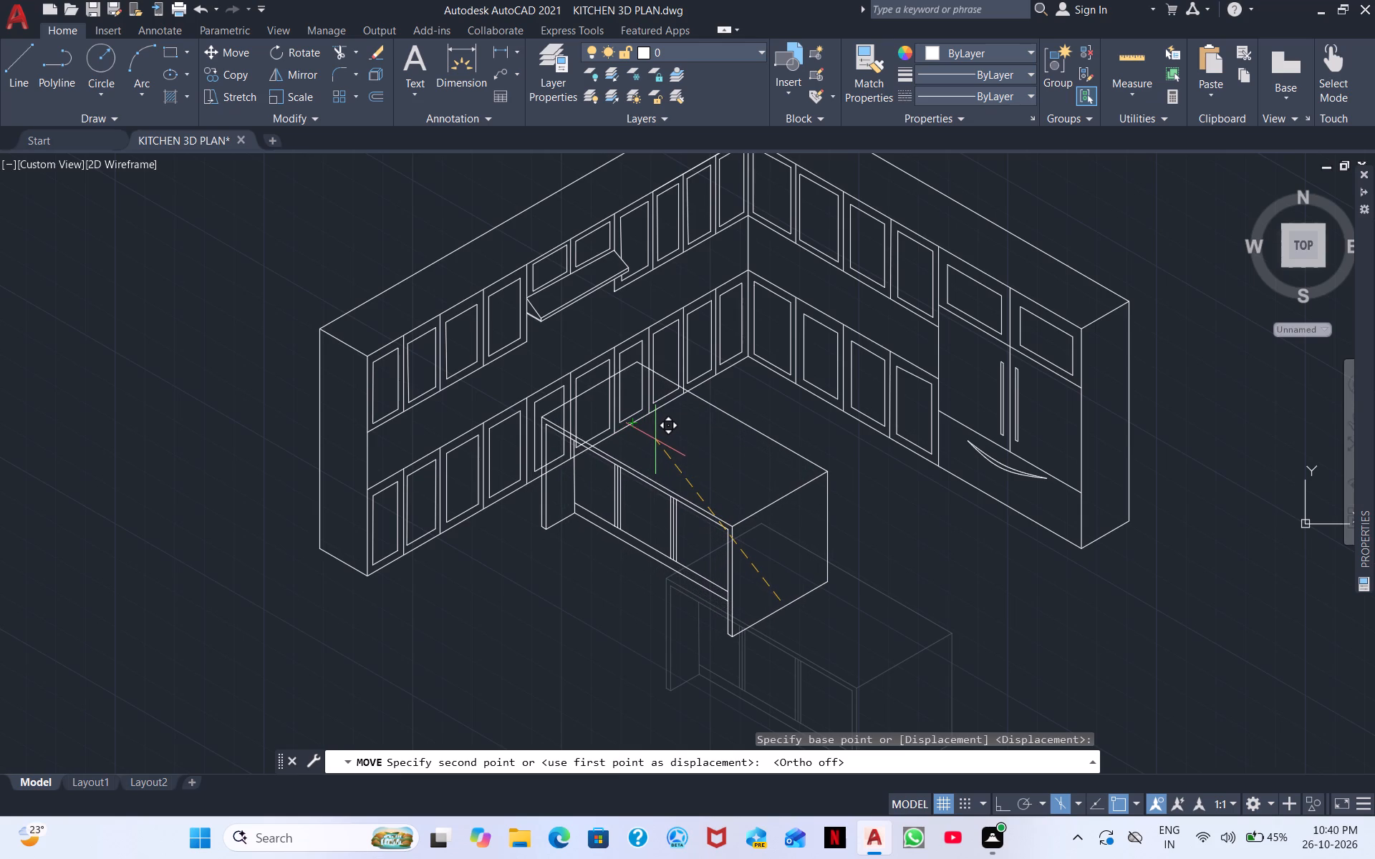
{"action": "left_click", "coordinate": [655, 440]}
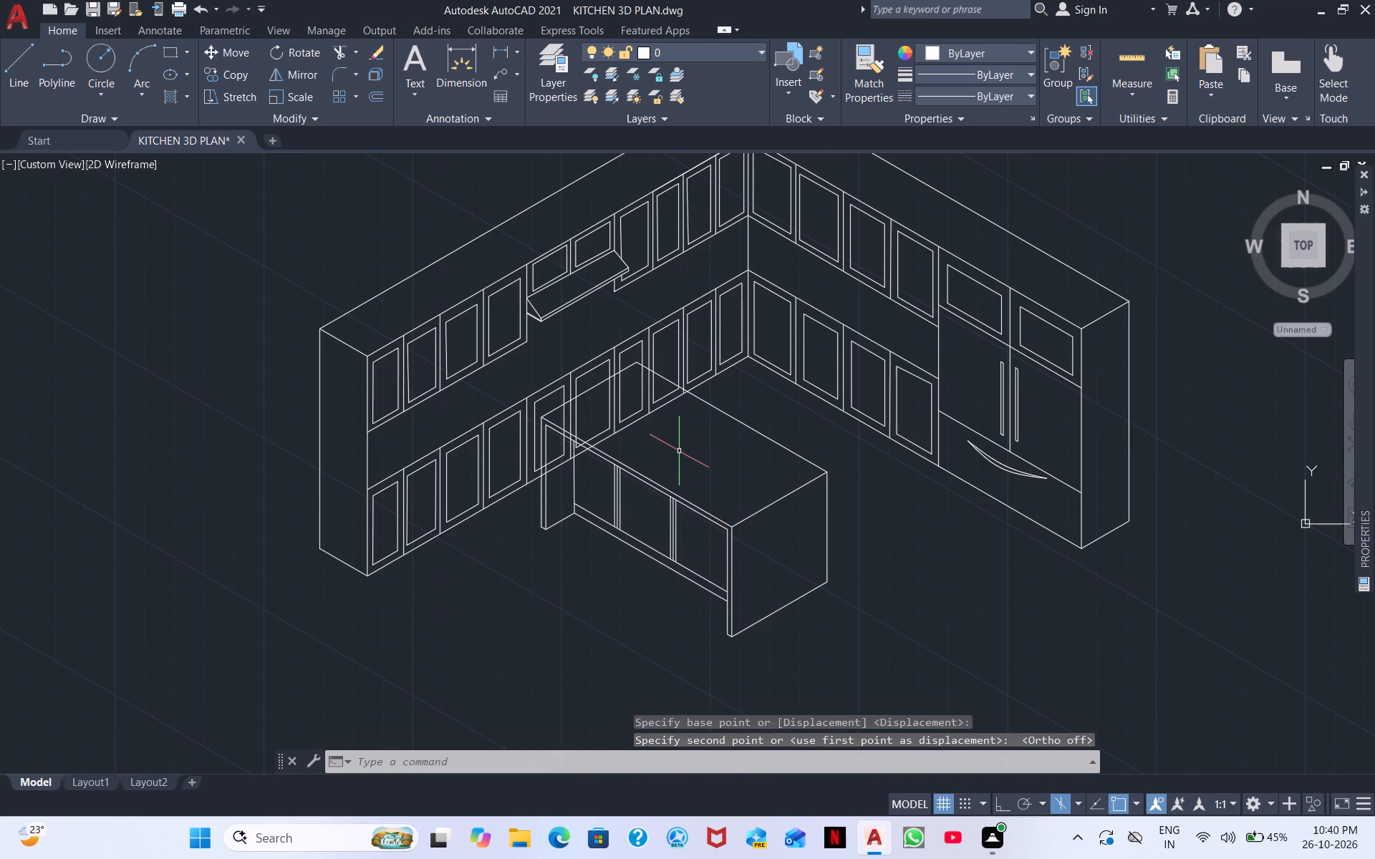
Trim the left-hand run's base cabinet lines that show through the end panel of the island nearest the cabinets.
{"action": "scroll", "coordinate": [679, 450], "scroll_direction": "up", "scroll_amount": 2}
{"action": "middle_click_drag", "start_coordinate": [655, 475], "coordinate": [783, 493]}
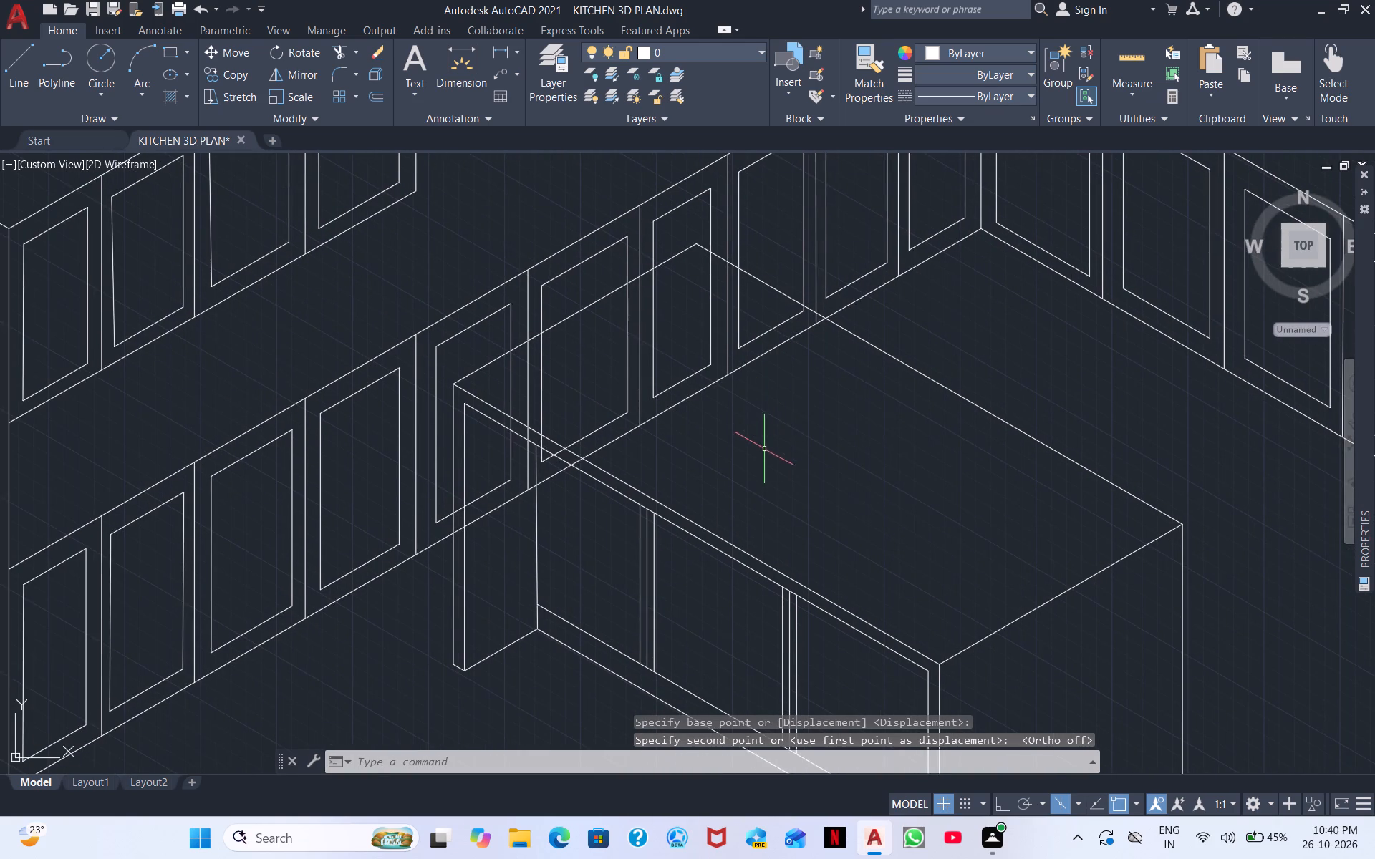
{"action": "scroll", "coordinate": [766, 459], "scroll_direction": "down", "scroll_amount": 3}
{"action": "scroll", "coordinate": [763, 473], "scroll_direction": "up", "scroll_amount": 2}
{"action": "scroll", "coordinate": [724, 480], "scroll_direction": "down", "scroll_amount": 1}
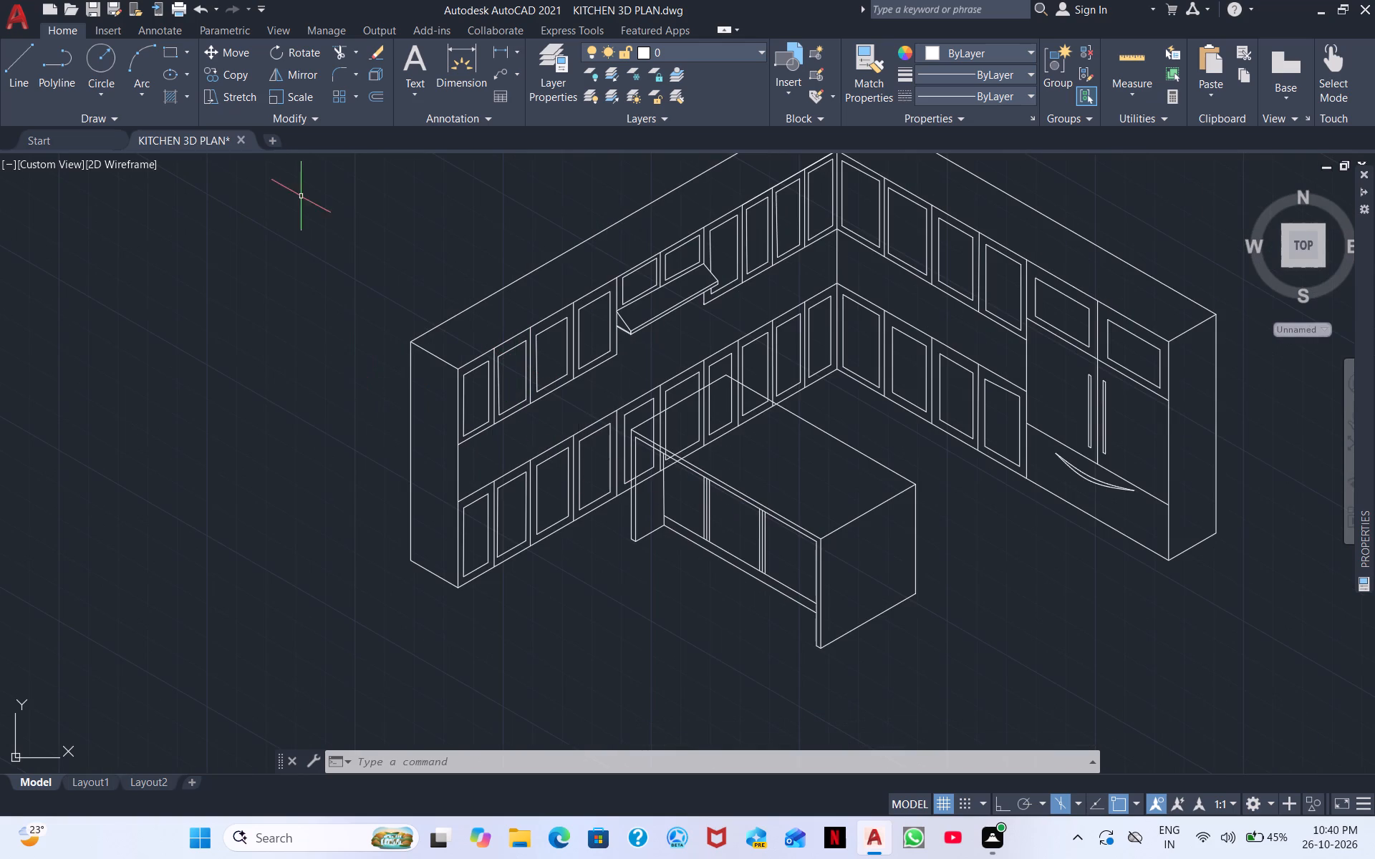
{"action": "left_click", "coordinate": [337, 49]}
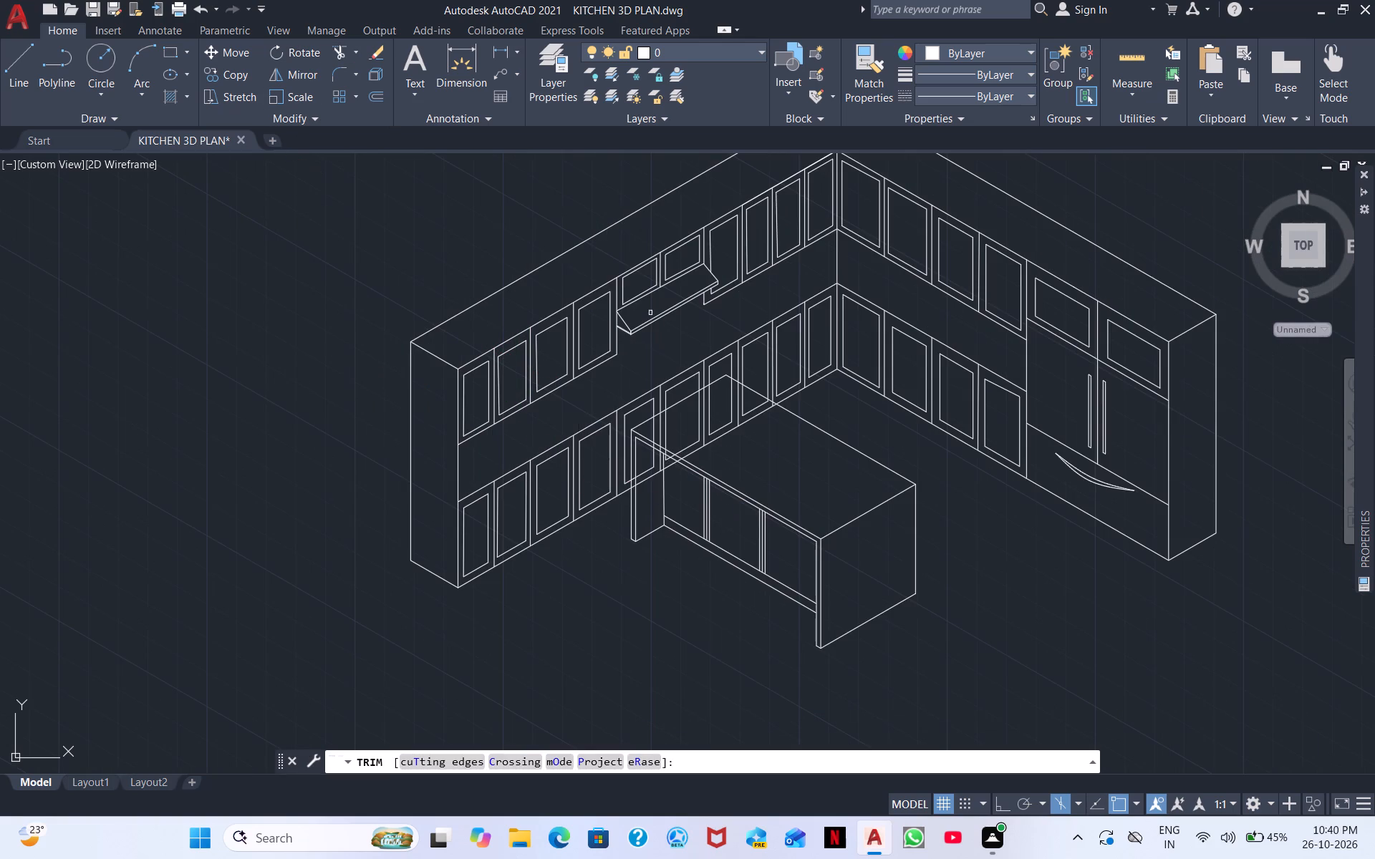
{"action": "scroll", "coordinate": [618, 472], "scroll_direction": "up", "scroll_amount": 2}
{"action": "left_click_drag", "start_coordinate": [683, 462], "coordinate": [693, 497]}
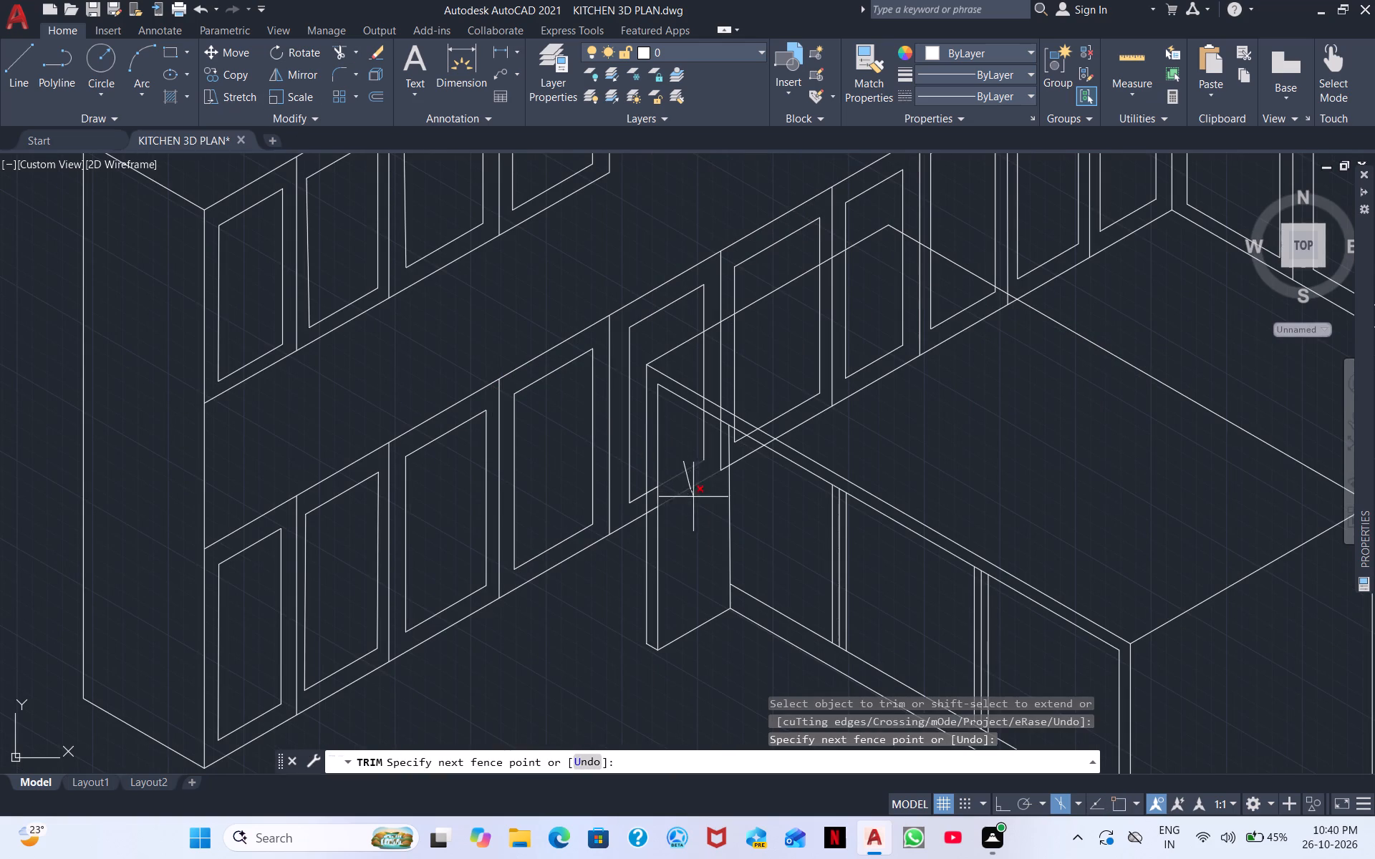
{"action": "left_click_drag", "start_coordinate": [693, 497], "coordinate": [697, 512]}
{"action": "left_click", "coordinate": [722, 449]}
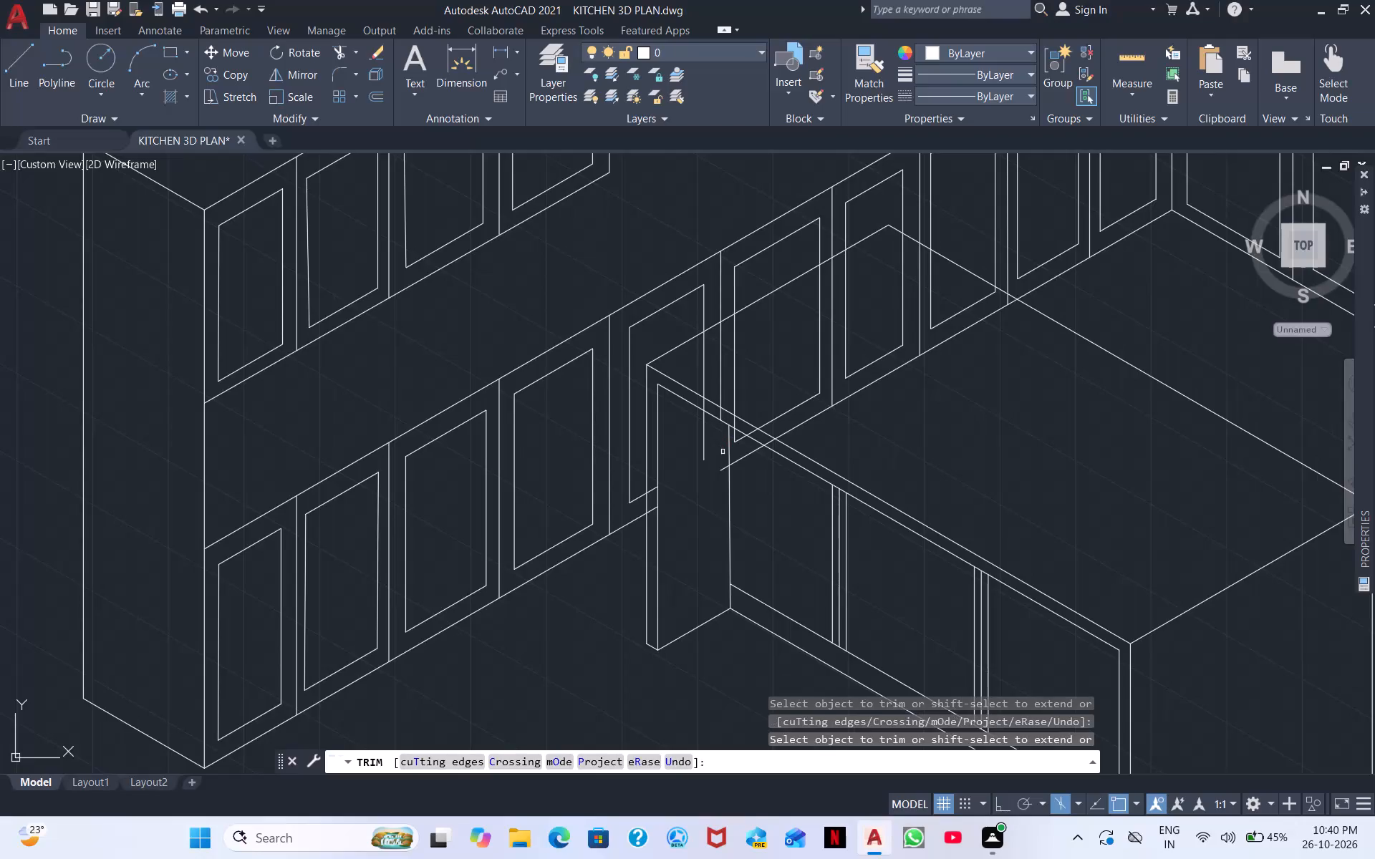
{"action": "left_click", "coordinate": [723, 470]}
{"action": "left_click", "coordinate": [702, 439]}
{"action": "left_click", "coordinate": [654, 490]}
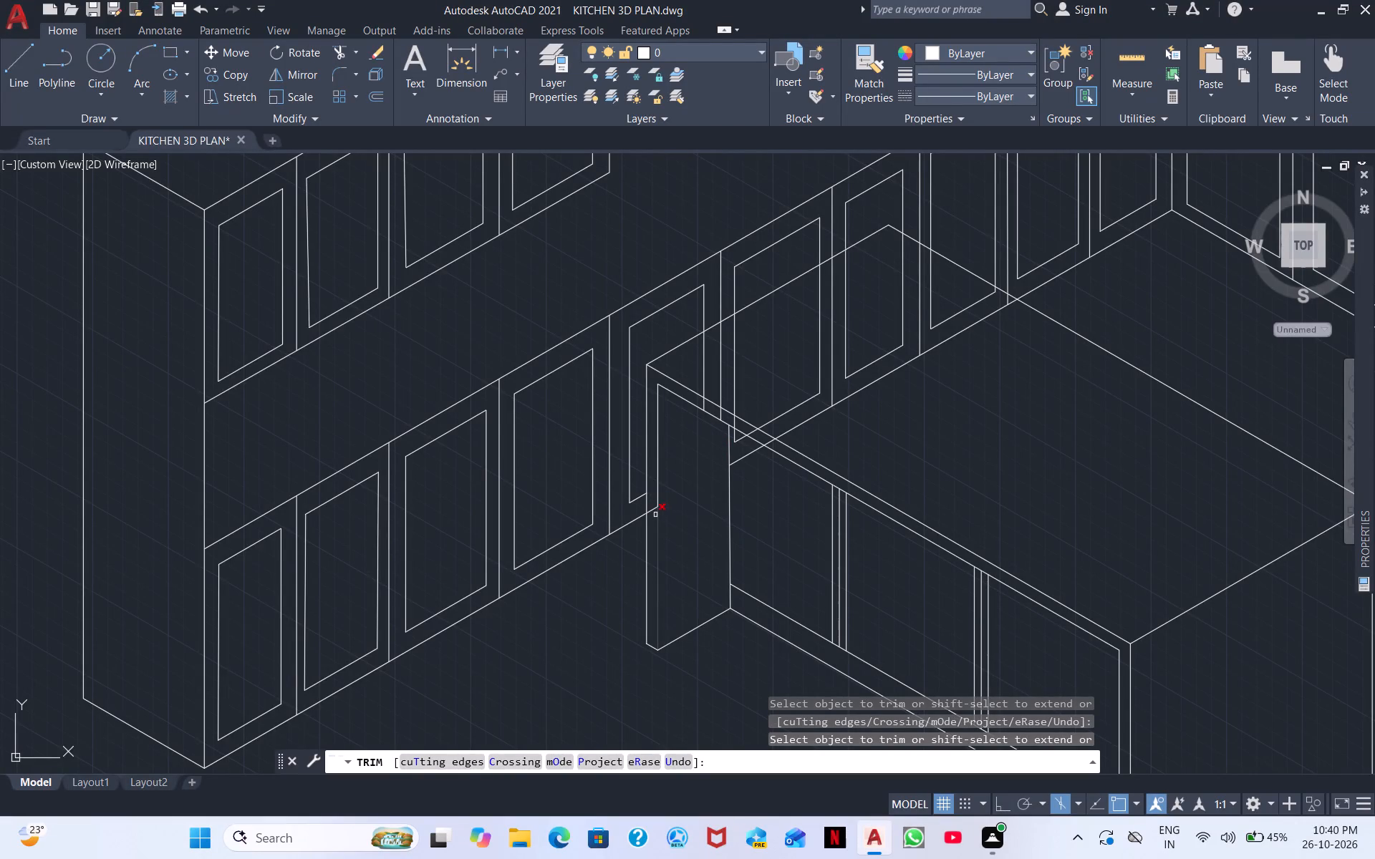
{"action": "left_click", "coordinate": [653, 515]}
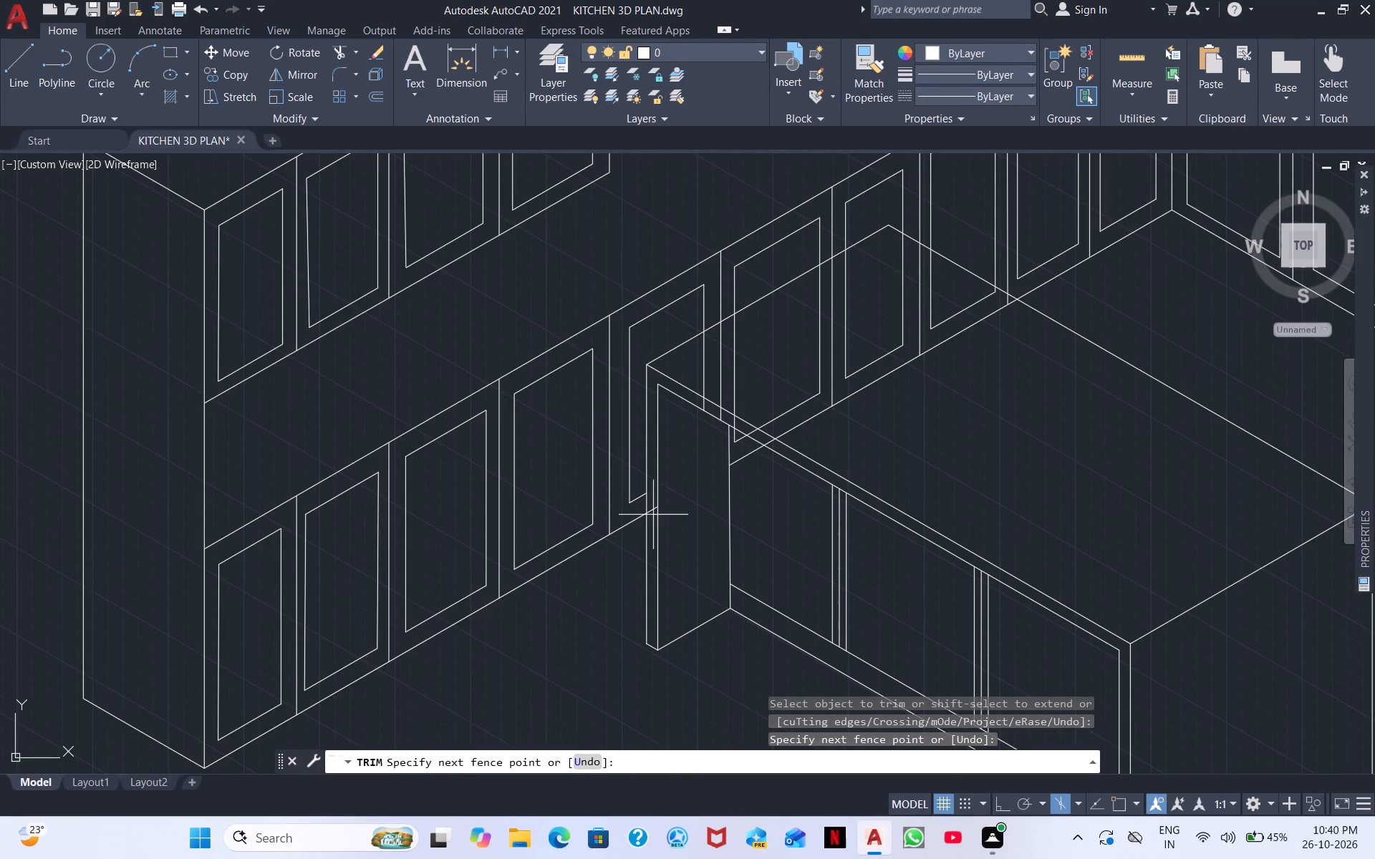
{"action": "left_click", "coordinate": [656, 500]}
Trim the base cabinet lines crossing the near part of the island's top, its front edge band and the recess below.
{"action": "scroll", "coordinate": [672, 383], "scroll_direction": "up", "scroll_amount": 2}
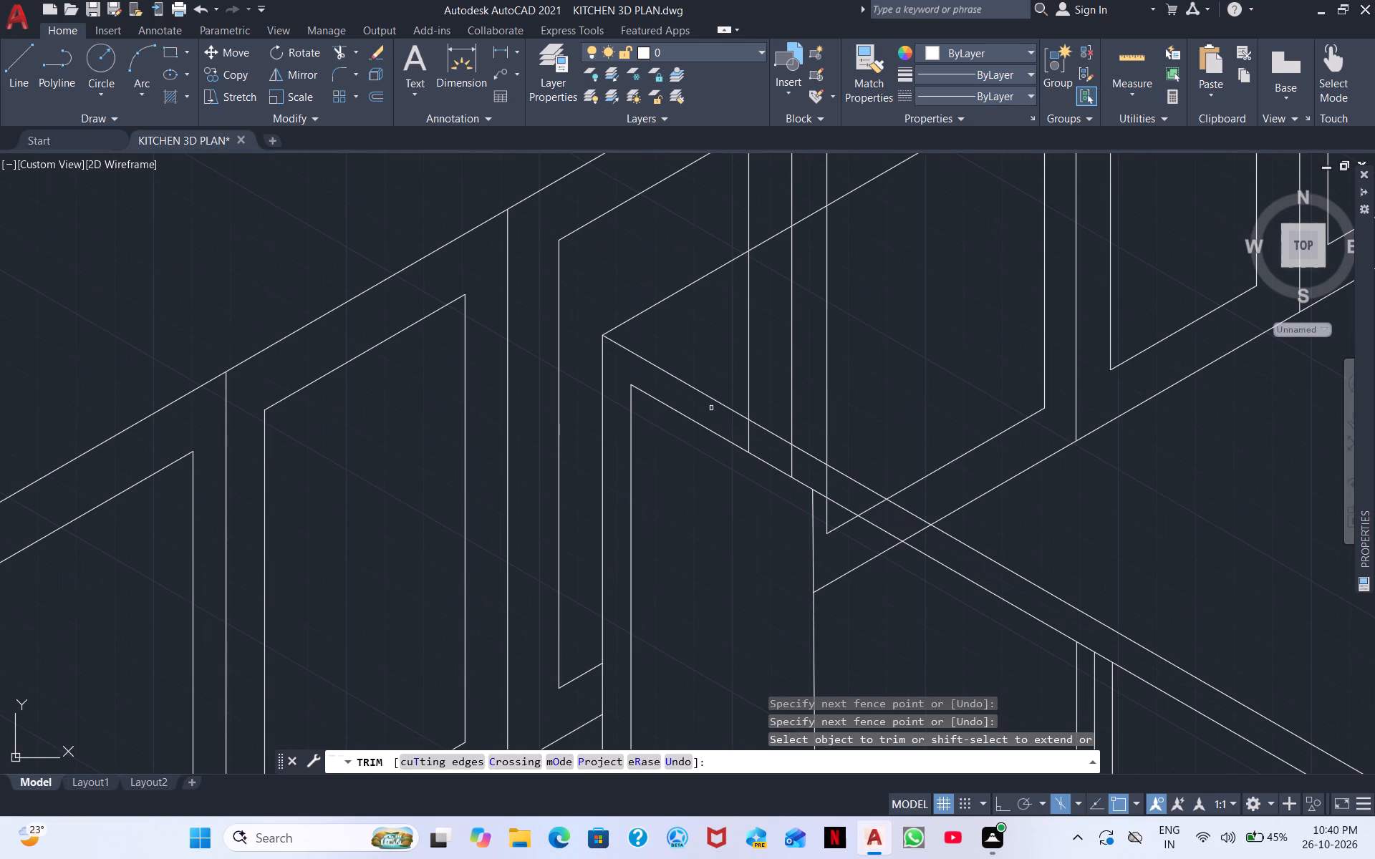
{"action": "left_click_drag", "start_coordinate": [714, 416], "coordinate": [812, 465]}
{"action": "left_click_drag", "start_coordinate": [726, 347], "coordinate": [857, 415]}
{"action": "left_click_drag", "start_coordinate": [897, 455], "coordinate": [961, 523]}
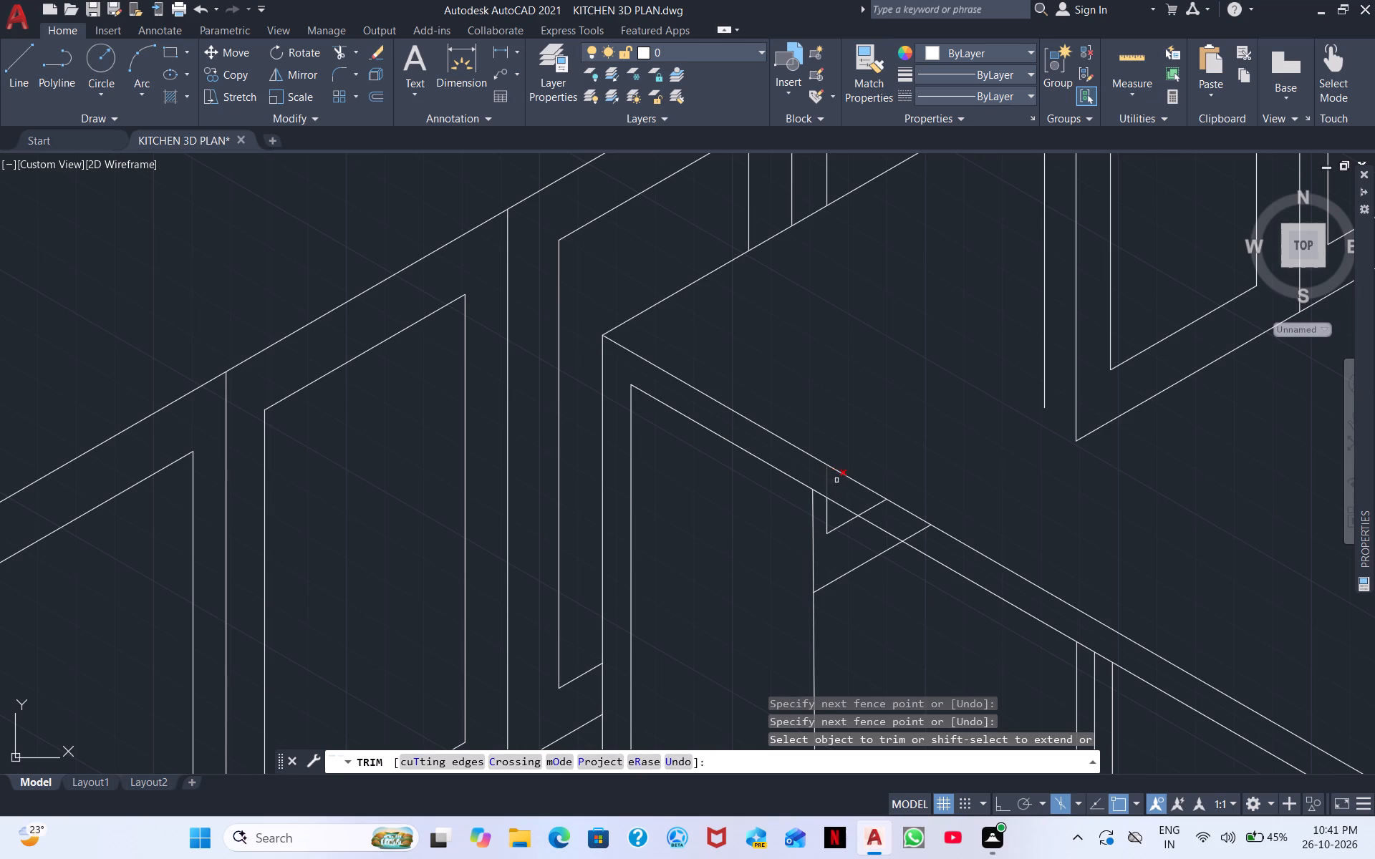
{"action": "left_click_drag", "start_coordinate": [821, 478], "coordinate": [875, 513]}
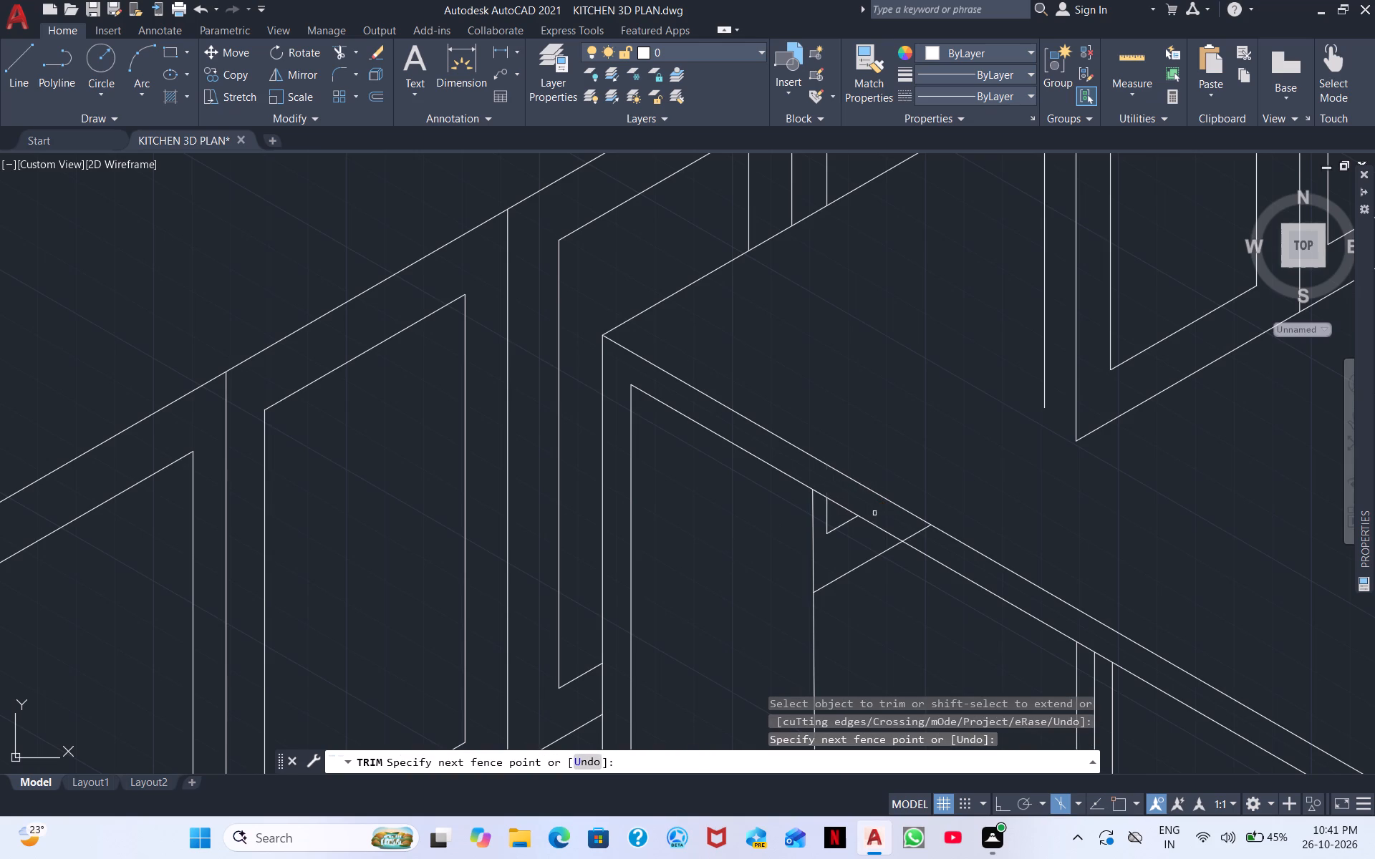
{"action": "left_click_drag", "start_coordinate": [875, 513], "coordinate": [874, 513]}
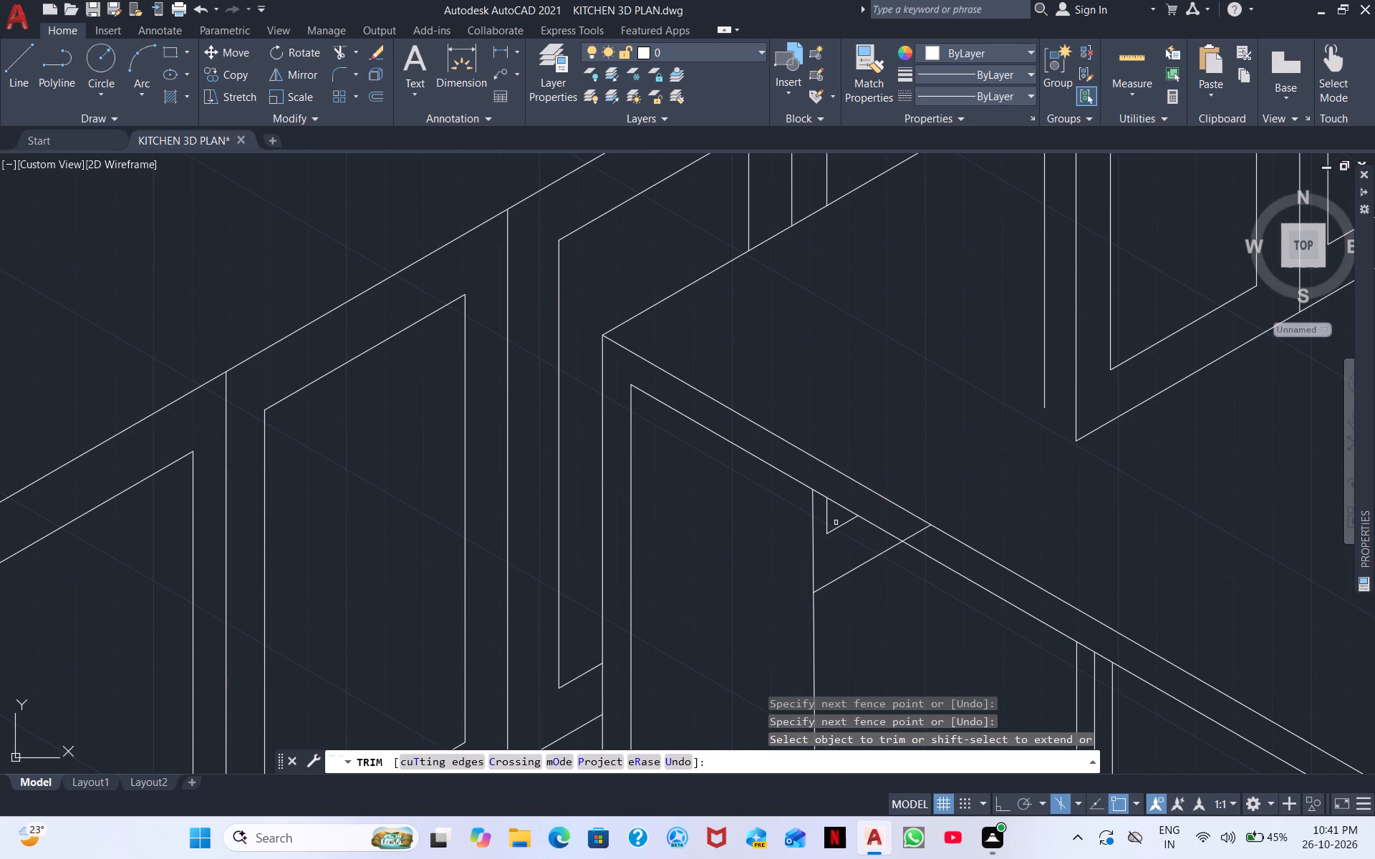
{"action": "scroll", "coordinate": [870, 487], "scroll_direction": "down", "scroll_amount": 1}
{"action": "middle_click_drag", "start_coordinate": [970, 412], "coordinate": [693, 398]}
{"action": "scroll", "coordinate": [699, 409], "scroll_direction": "down", "scroll_amount": 1}
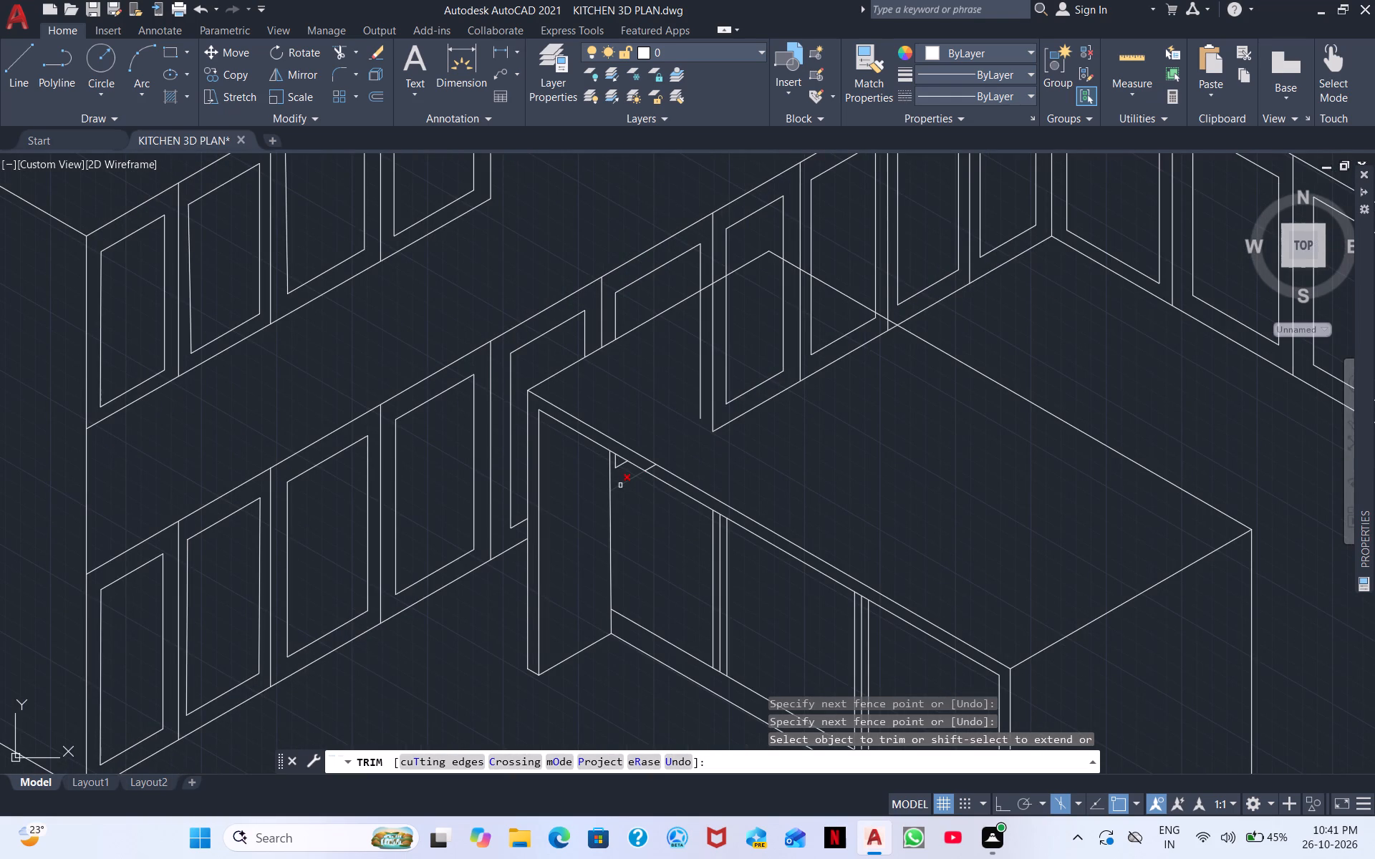
{"action": "left_click", "coordinate": [620, 485]}
{"action": "left_click", "coordinate": [618, 465]}
{"action": "left_click", "coordinate": [616, 464]}
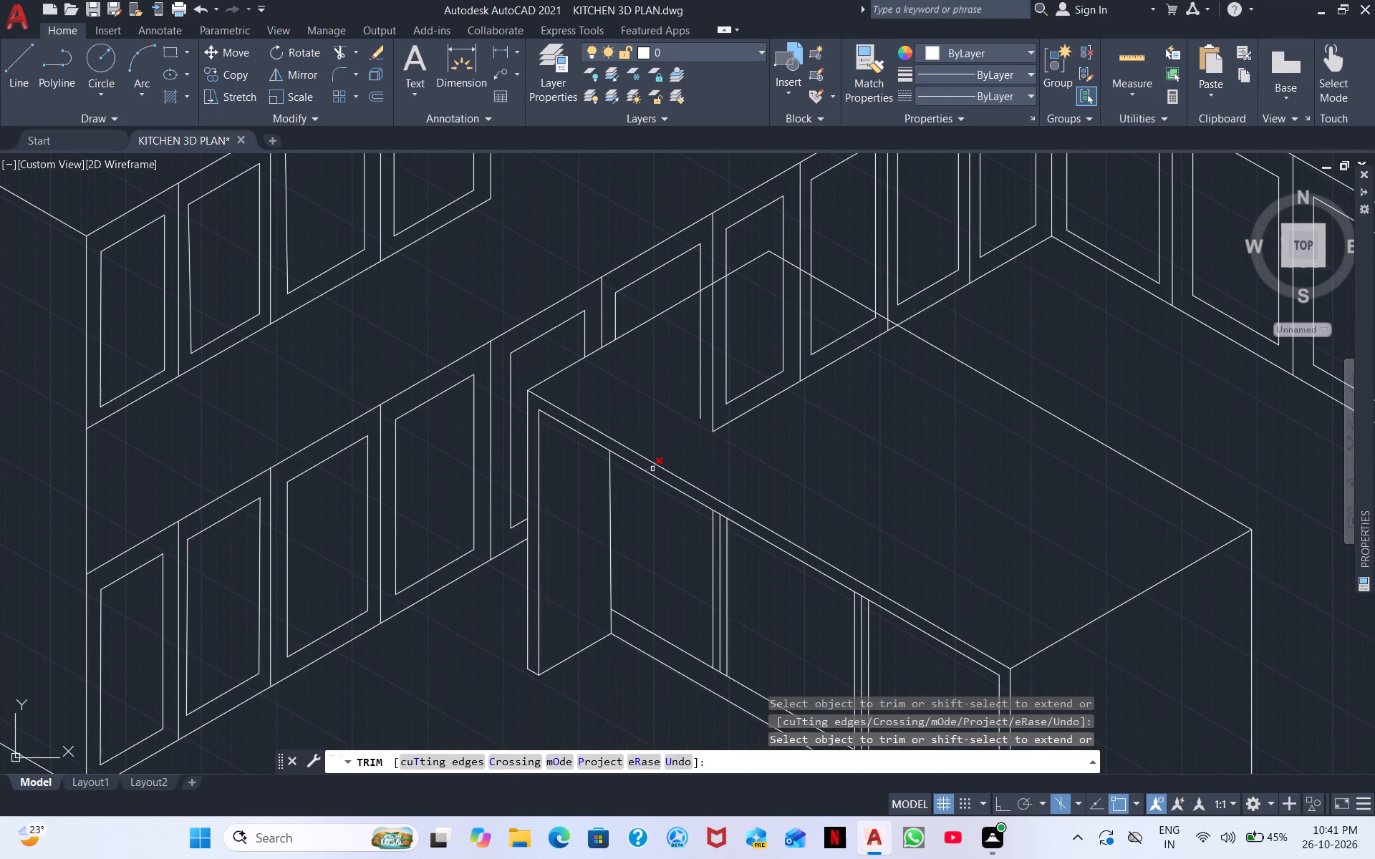
{"action": "left_click", "coordinate": [653, 469]}
Trim the remaining cabinet lines across the island's top and the short vertical ends overshooting its back edge.
{"action": "left_click_drag", "start_coordinate": [695, 354], "coordinate": [749, 381]}
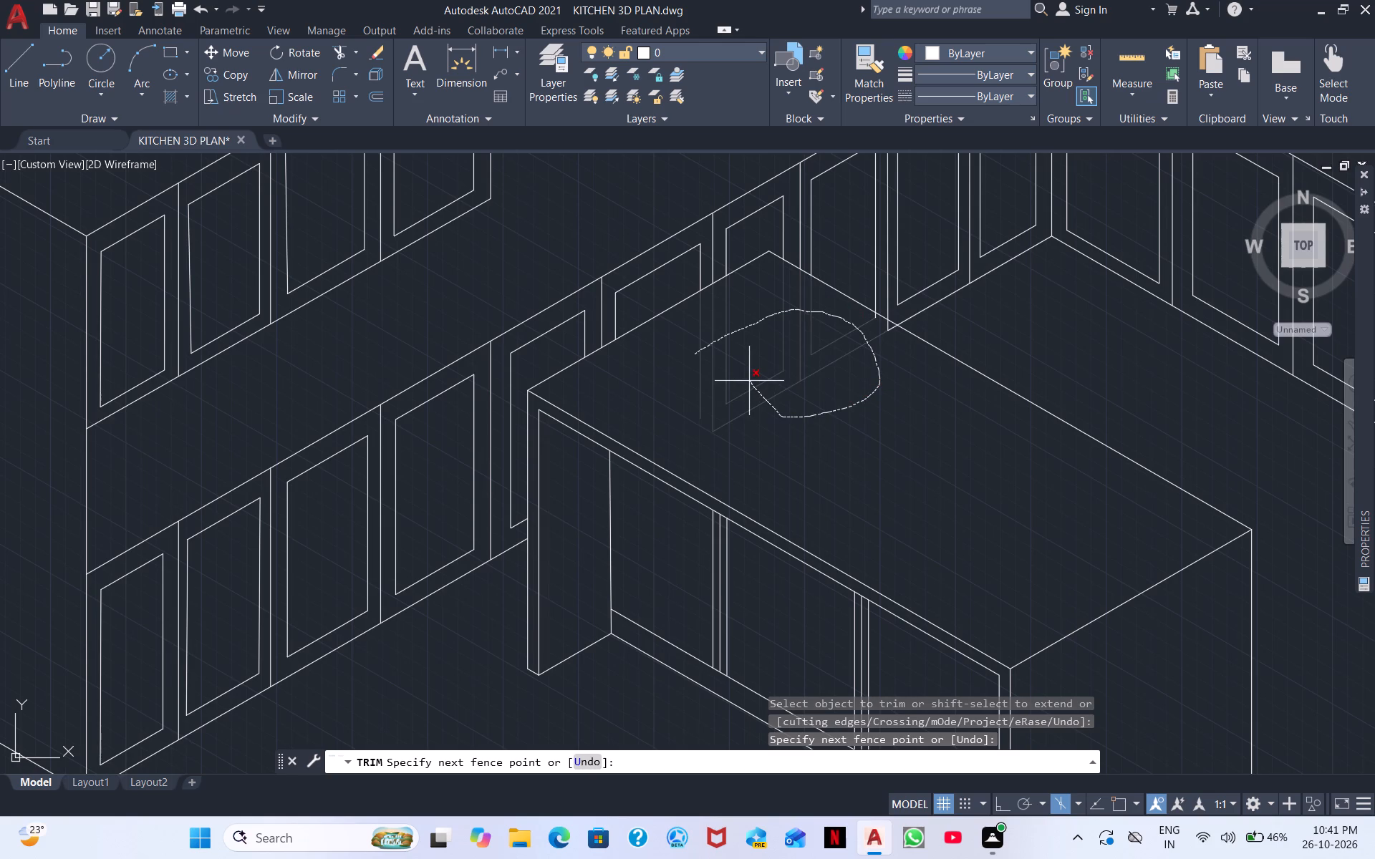
{"action": "left_click_drag", "start_coordinate": [749, 381], "coordinate": [748, 384]}
{"action": "scroll", "coordinate": [826, 355], "scroll_direction": "up", "scroll_amount": 2}
{"action": "middle_click_drag", "start_coordinate": [890, 335], "coordinate": [781, 399]}
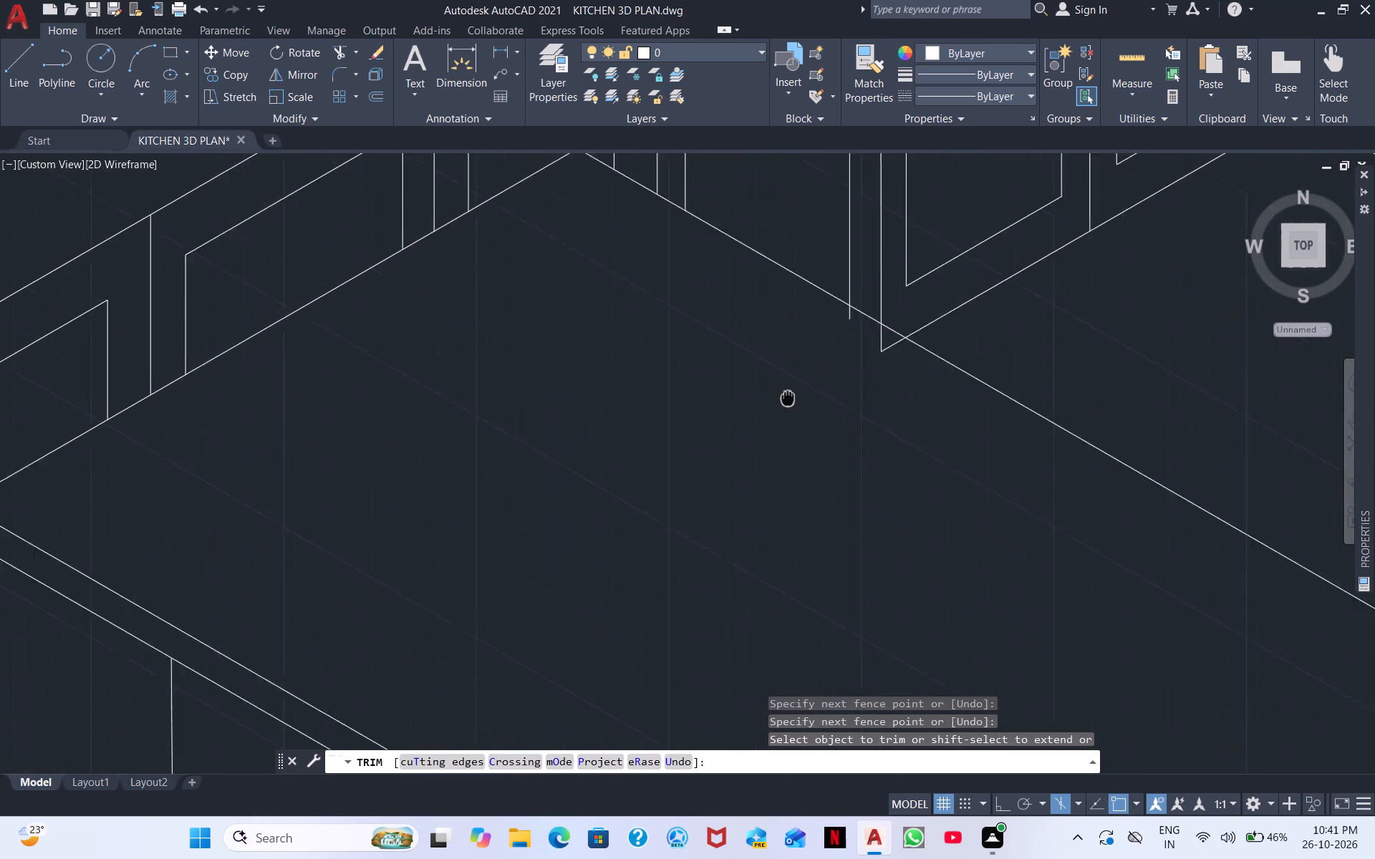
{"action": "middle_click_drag", "start_coordinate": [781, 399], "coordinate": [636, 422]}
{"action": "left_click", "coordinate": [741, 368]}
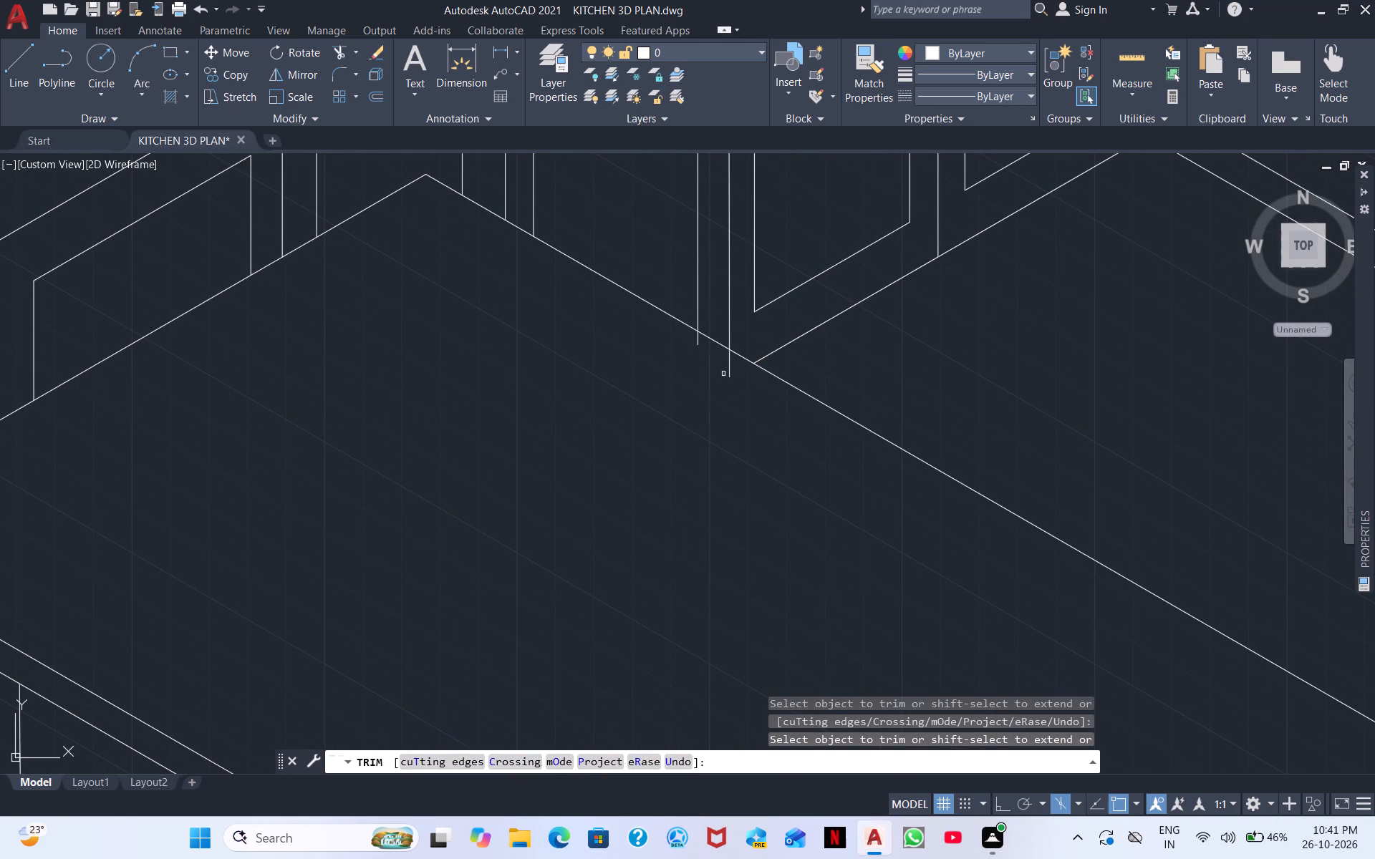
{"action": "left_click", "coordinate": [733, 369]}
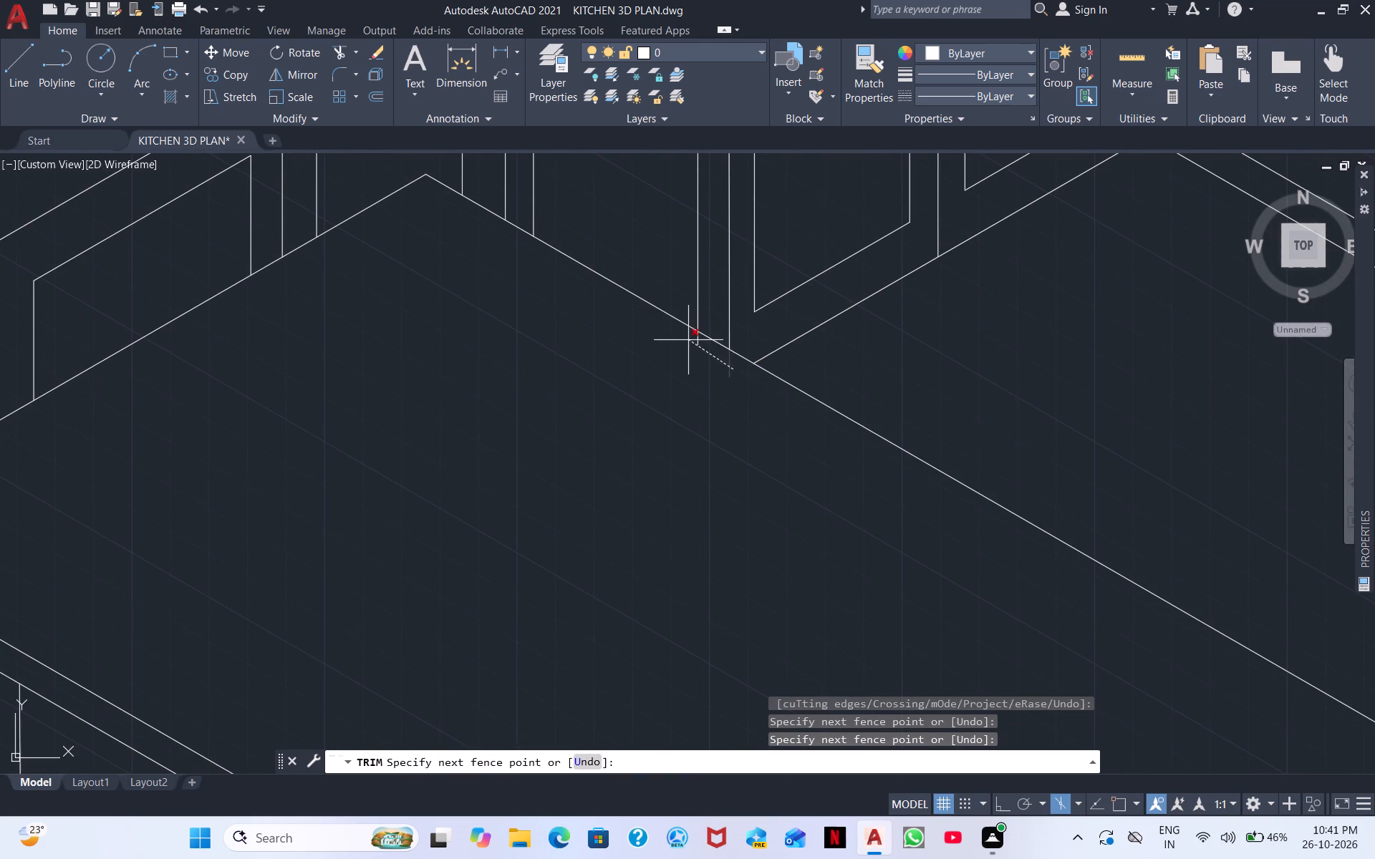
{"action": "left_click_drag", "start_coordinate": [695, 336], "coordinate": [687, 341]}
{"action": "scroll", "coordinate": [560, 415], "scroll_direction": "down", "scroll_amount": 2}
{"action": "middle_click_drag", "start_coordinate": [471, 474], "coordinate": [478, 470]}
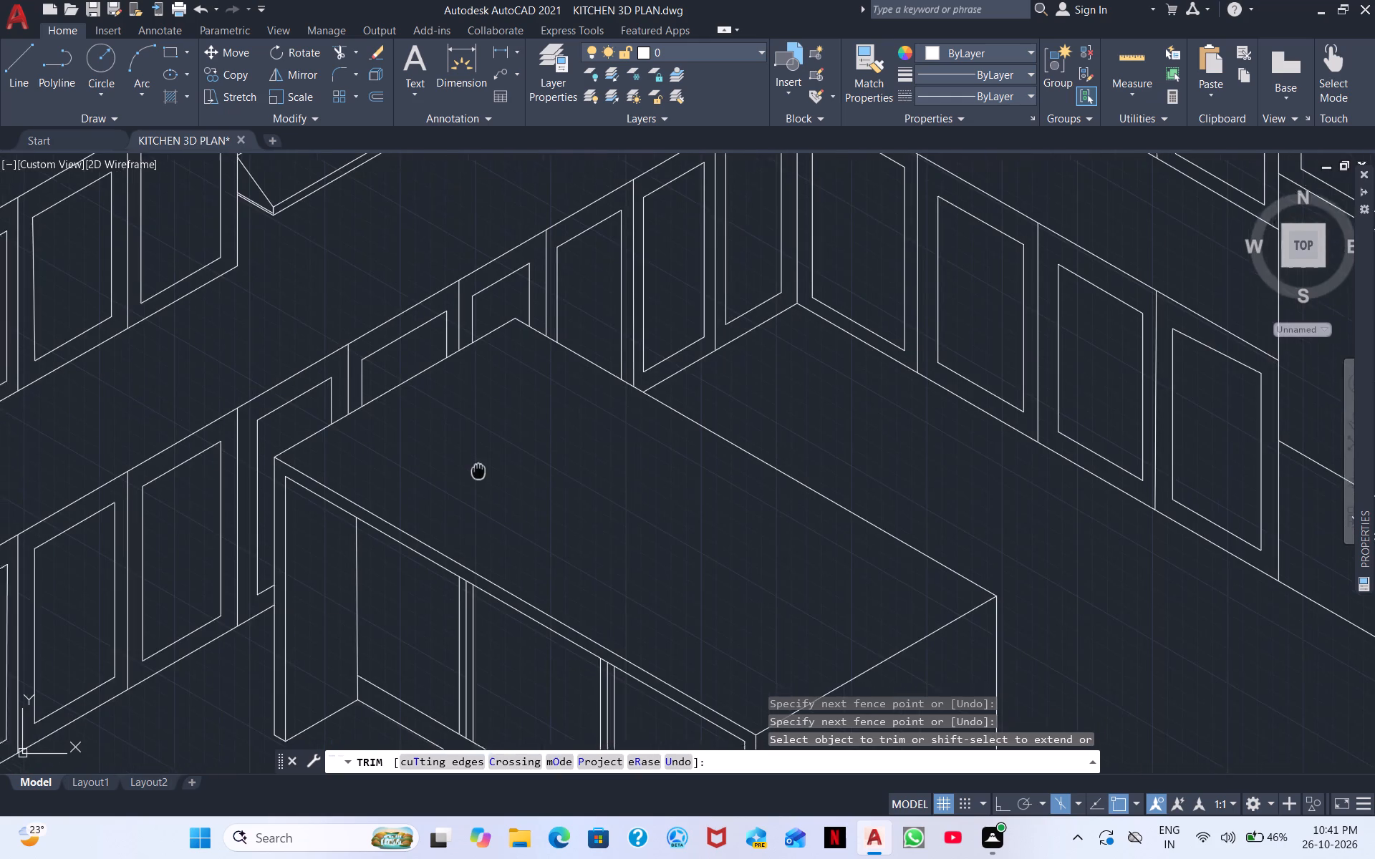
{"action": "middle_click_drag", "start_coordinate": [478, 470], "coordinate": [671, 425]}
{"action": "scroll", "coordinate": [666, 425], "scroll_direction": "down", "scroll_amount": 1}
{"action": "middle_click_drag", "start_coordinate": [664, 449], "coordinate": [788, 369]}
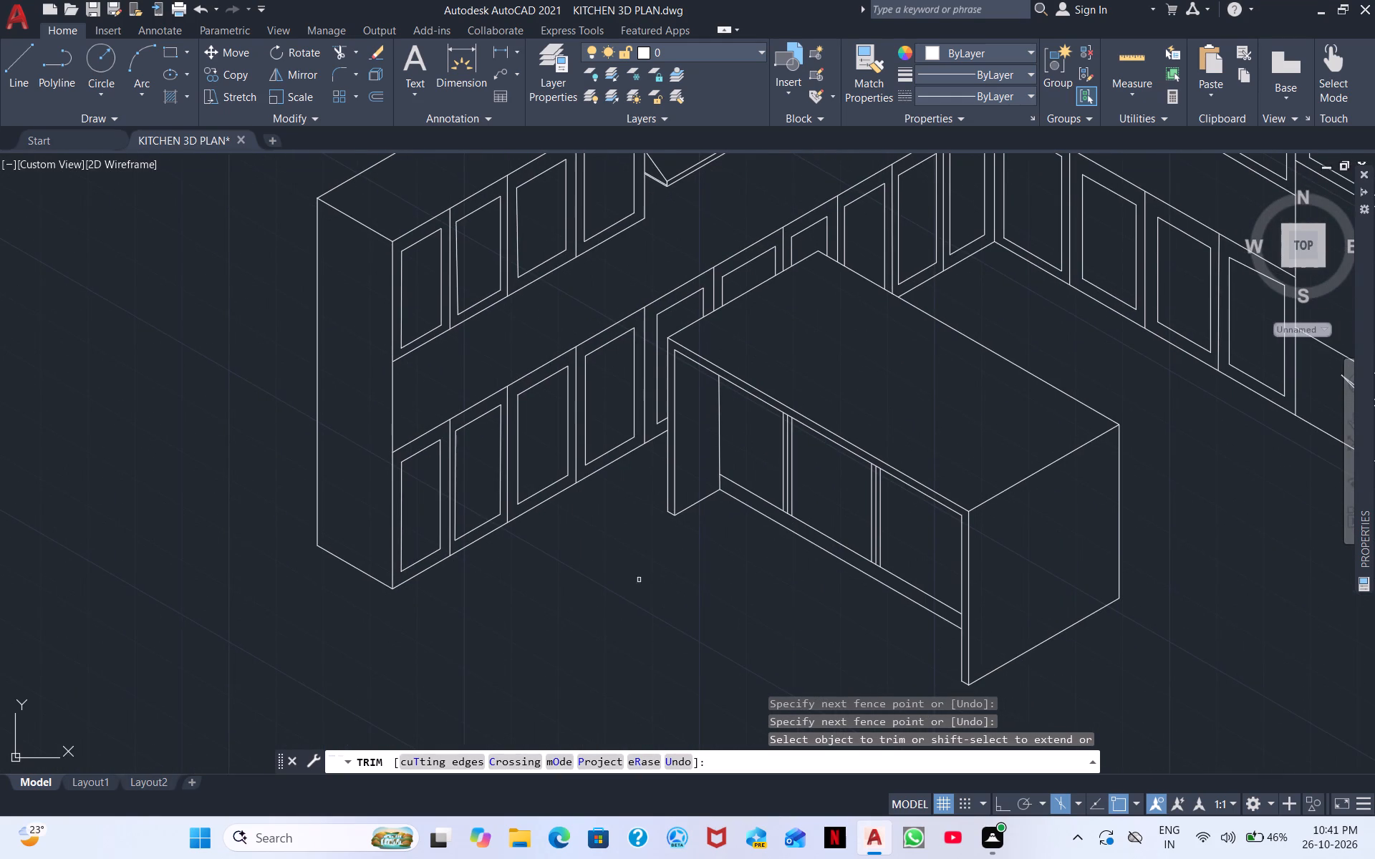
{"action": "right_click", "coordinate": [629, 614]}
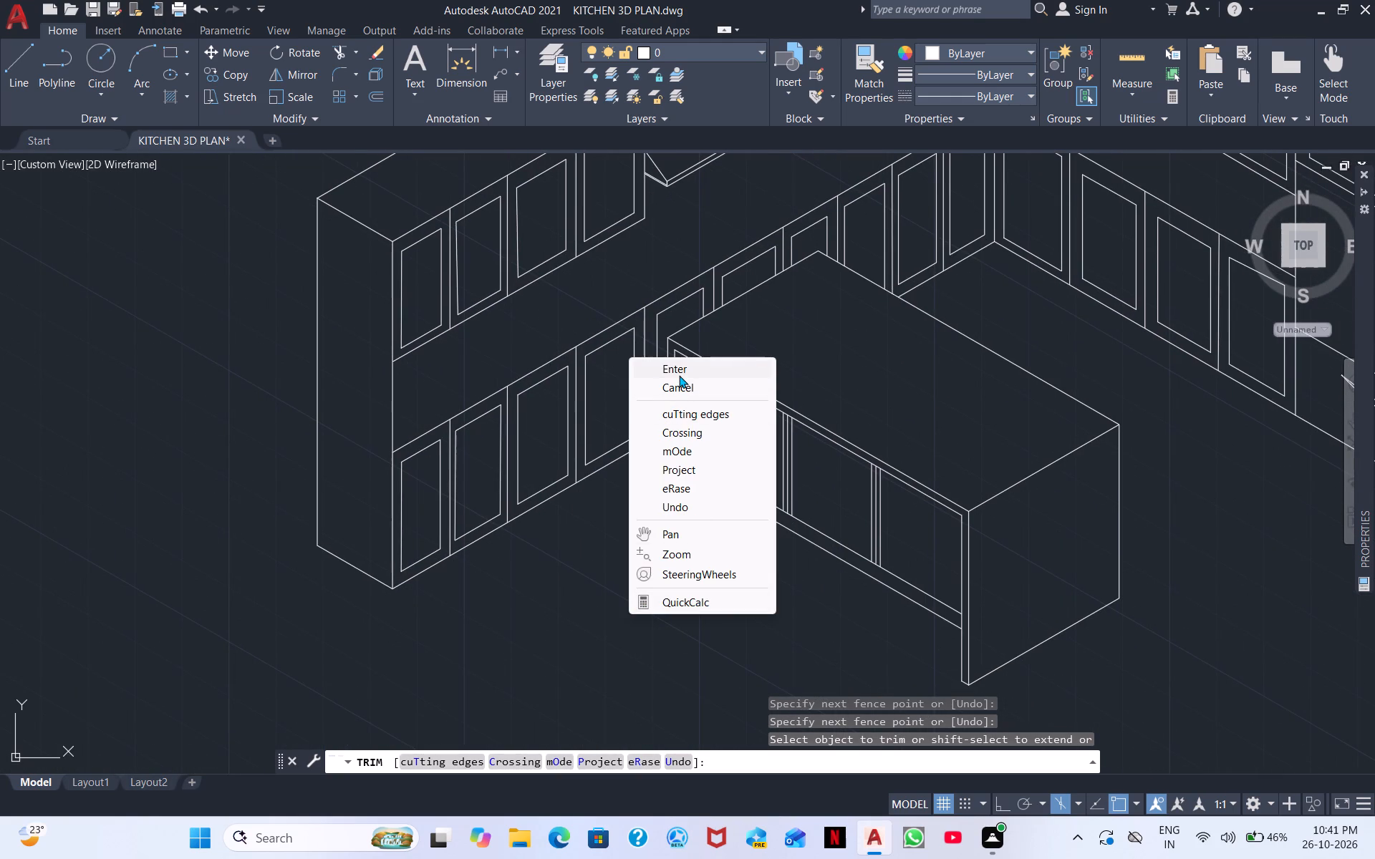
{"action": "left_click", "coordinate": [682, 387]}
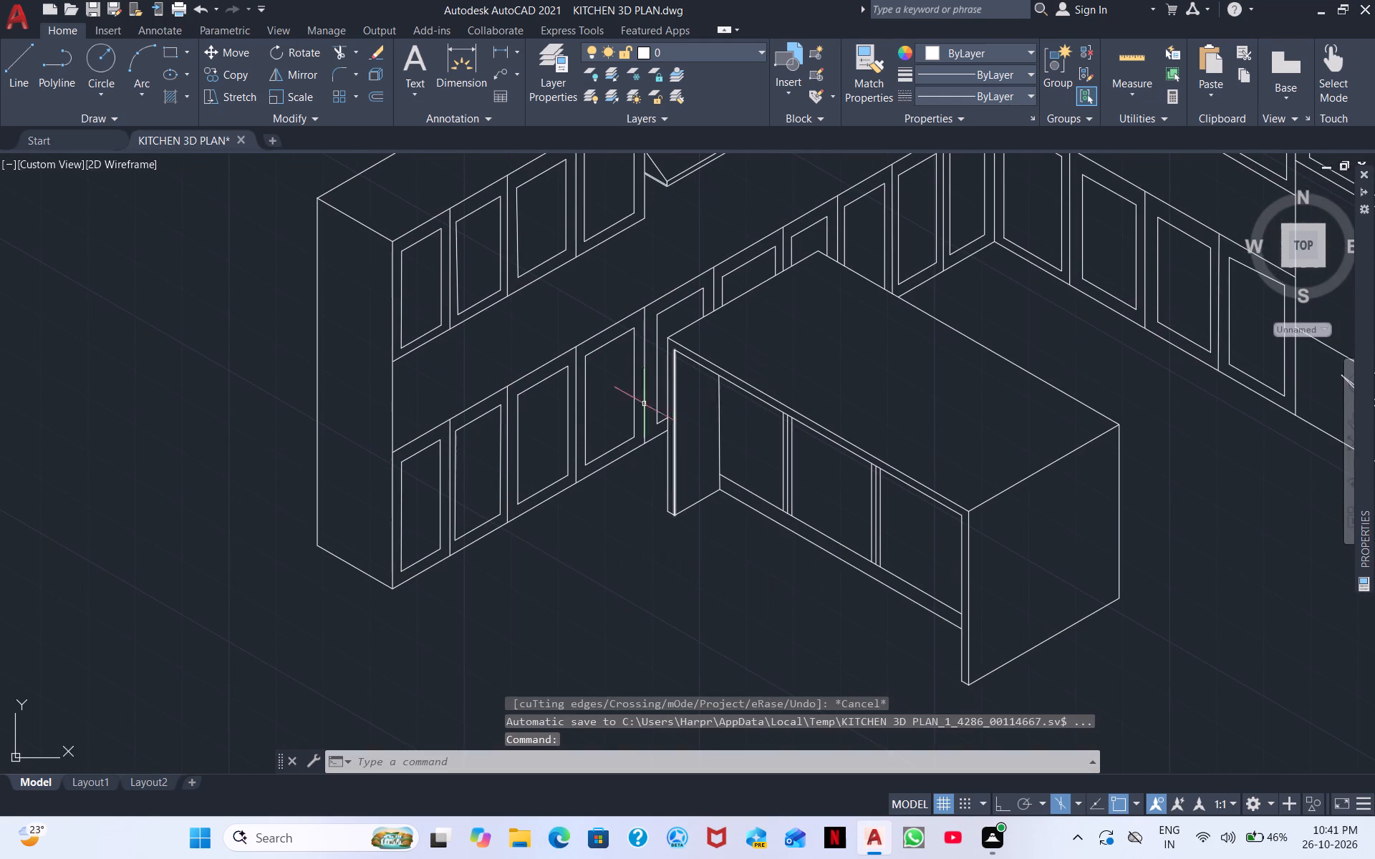
Trim away the third base cabinet from the left-hand run's outer end and the vertical lines of the two cabinets beyond it.
{"action": "middle_click_drag", "start_coordinate": [503, 546], "coordinate": [492, 568]}
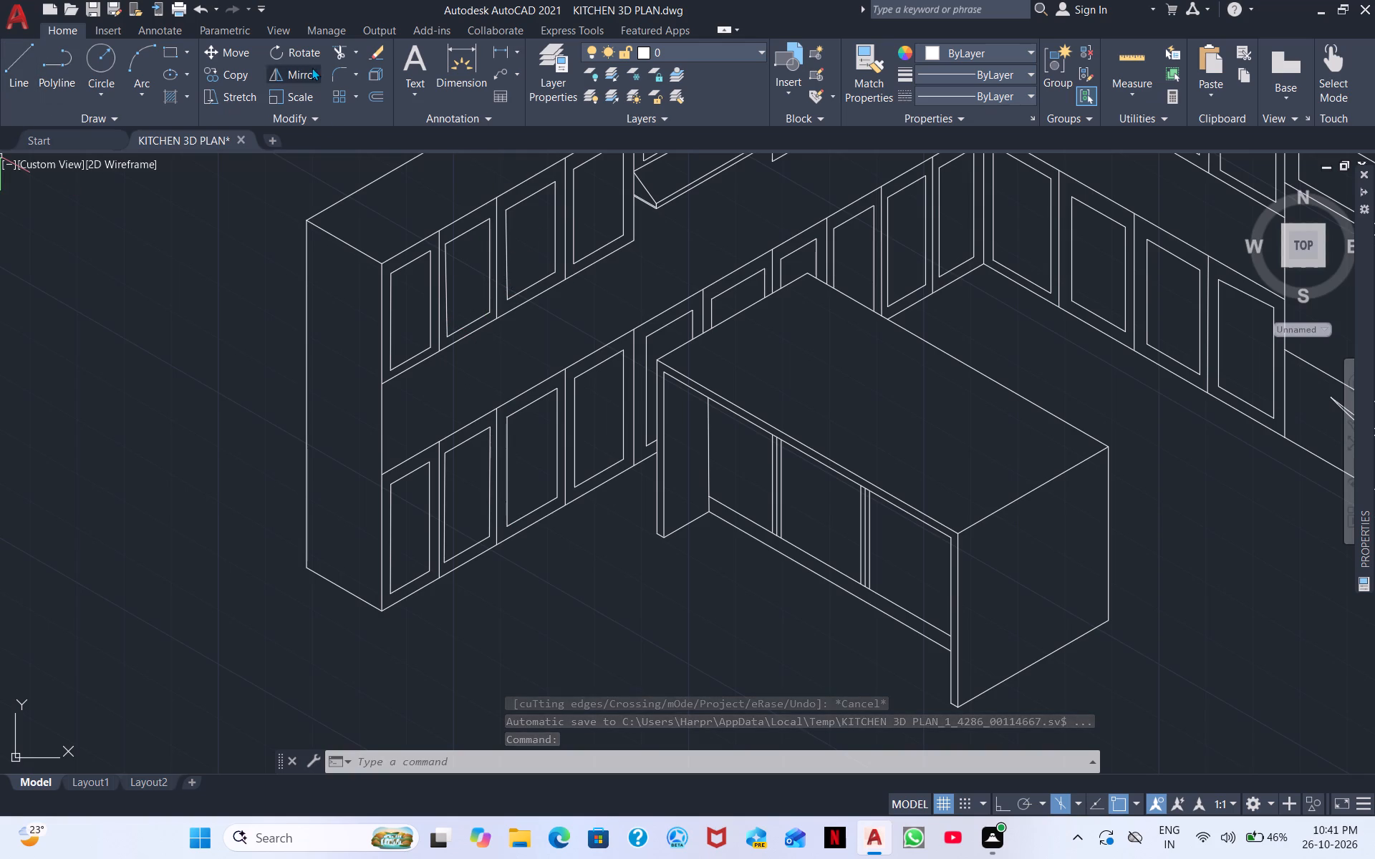
{"action": "left_click", "coordinate": [343, 53]}
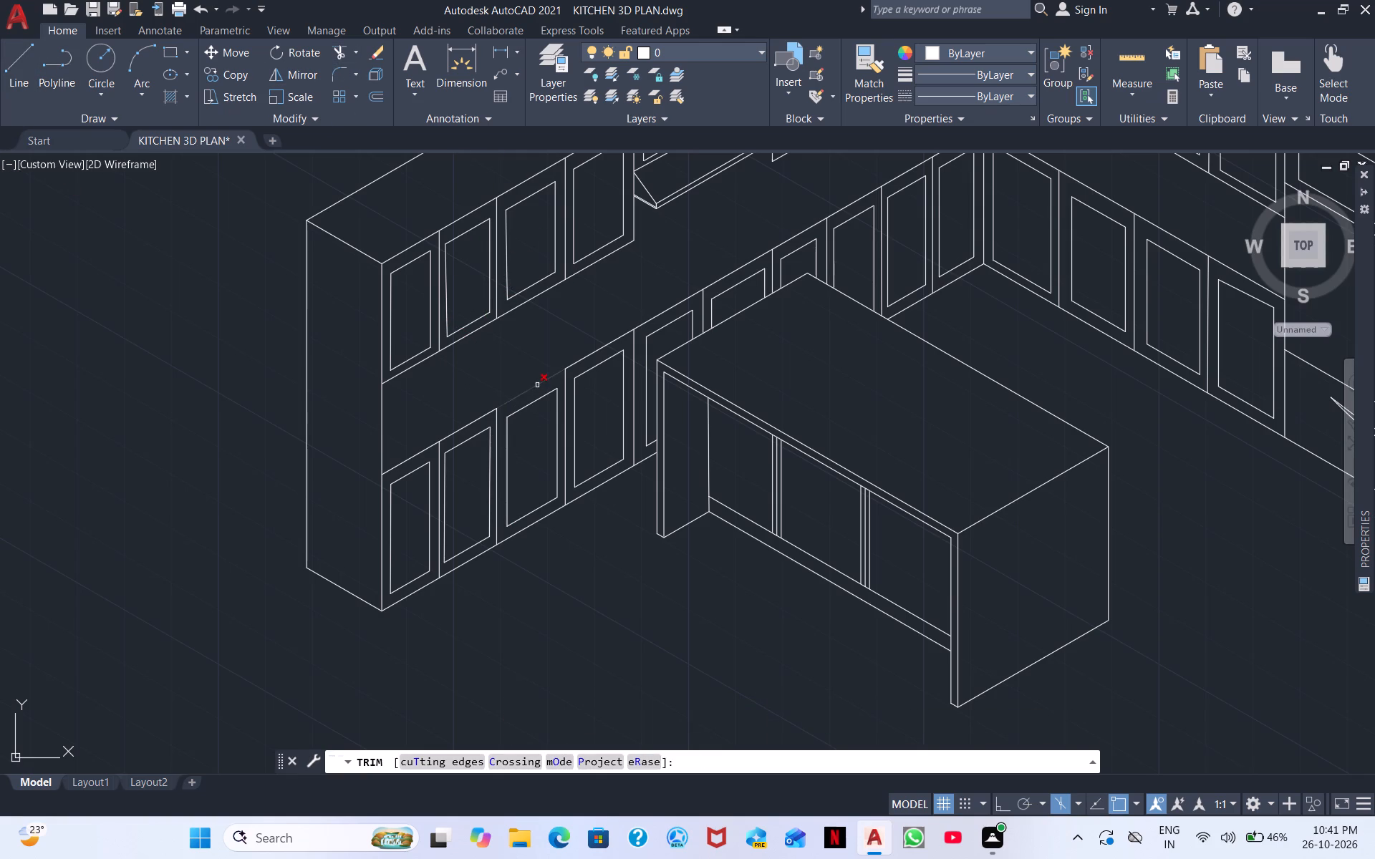
{"action": "left_click_drag", "start_coordinate": [537, 385], "coordinate": [554, 523]}
{"action": "left_click_drag", "start_coordinate": [541, 522], "coordinate": [496, 364]}
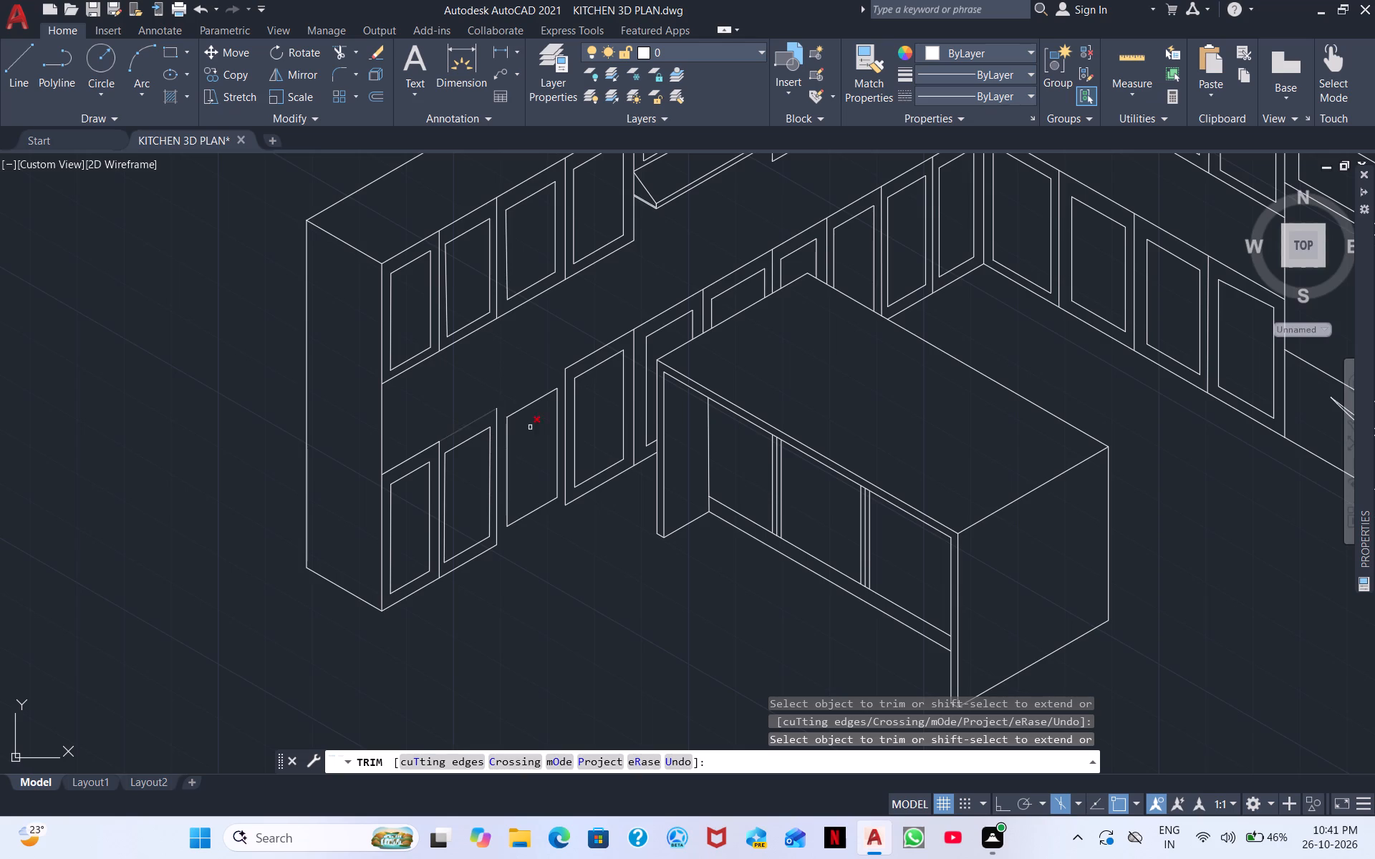
{"action": "left_click_drag", "start_coordinate": [515, 403], "coordinate": [536, 581]}
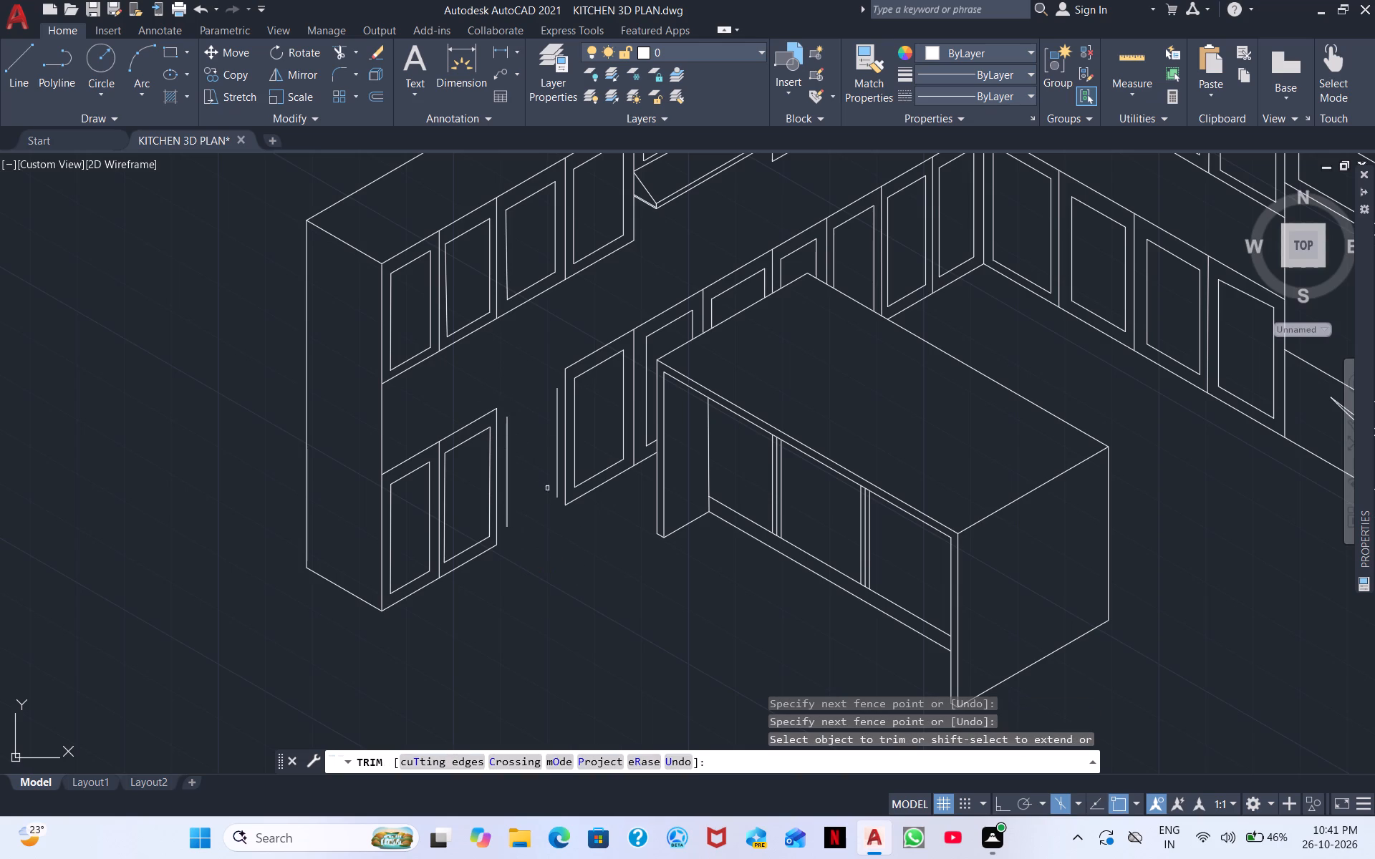
{"action": "left_click_drag", "start_coordinate": [558, 449], "coordinate": [488, 482]}
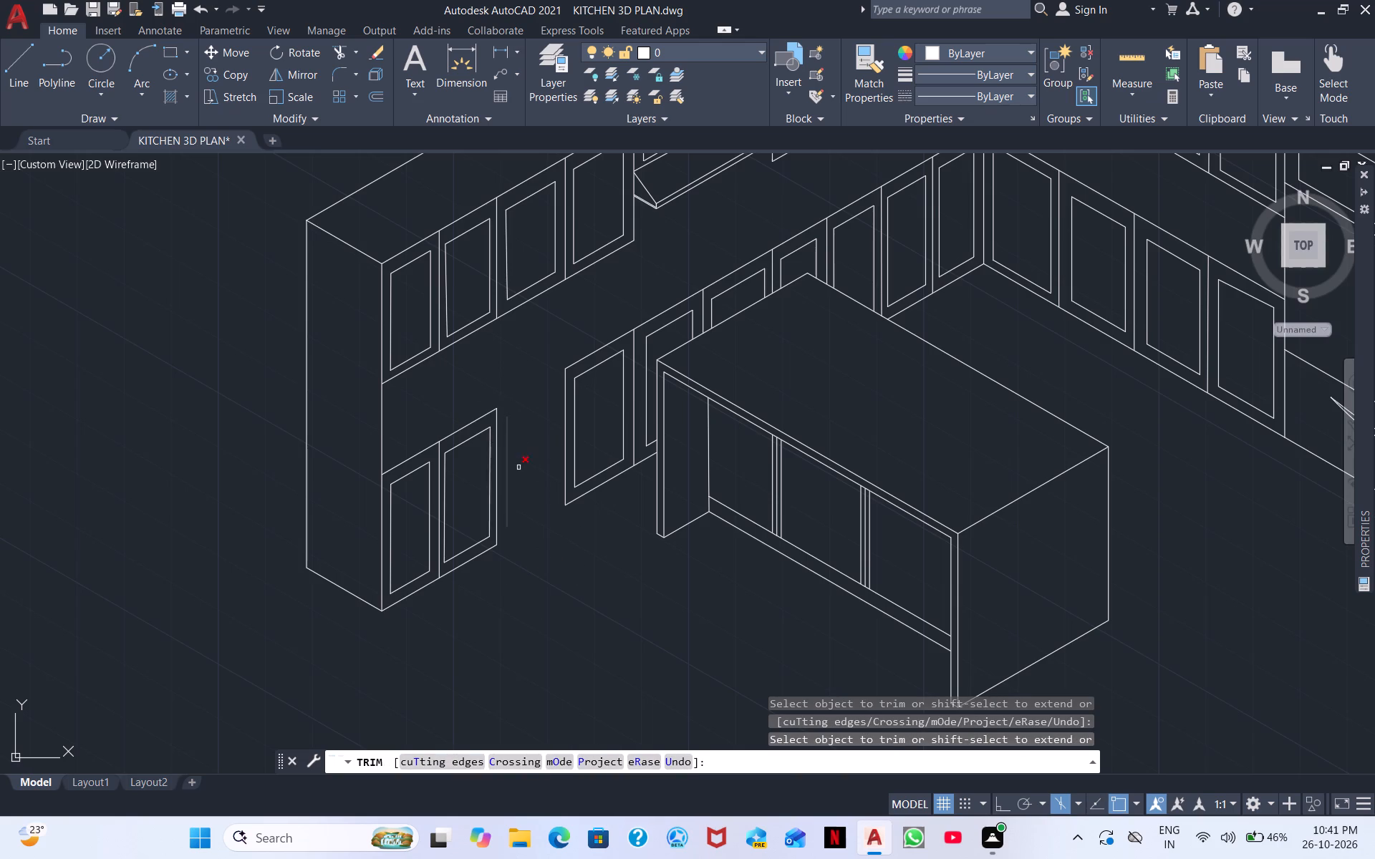
{"action": "left_click_drag", "start_coordinate": [526, 465], "coordinate": [326, 525]}
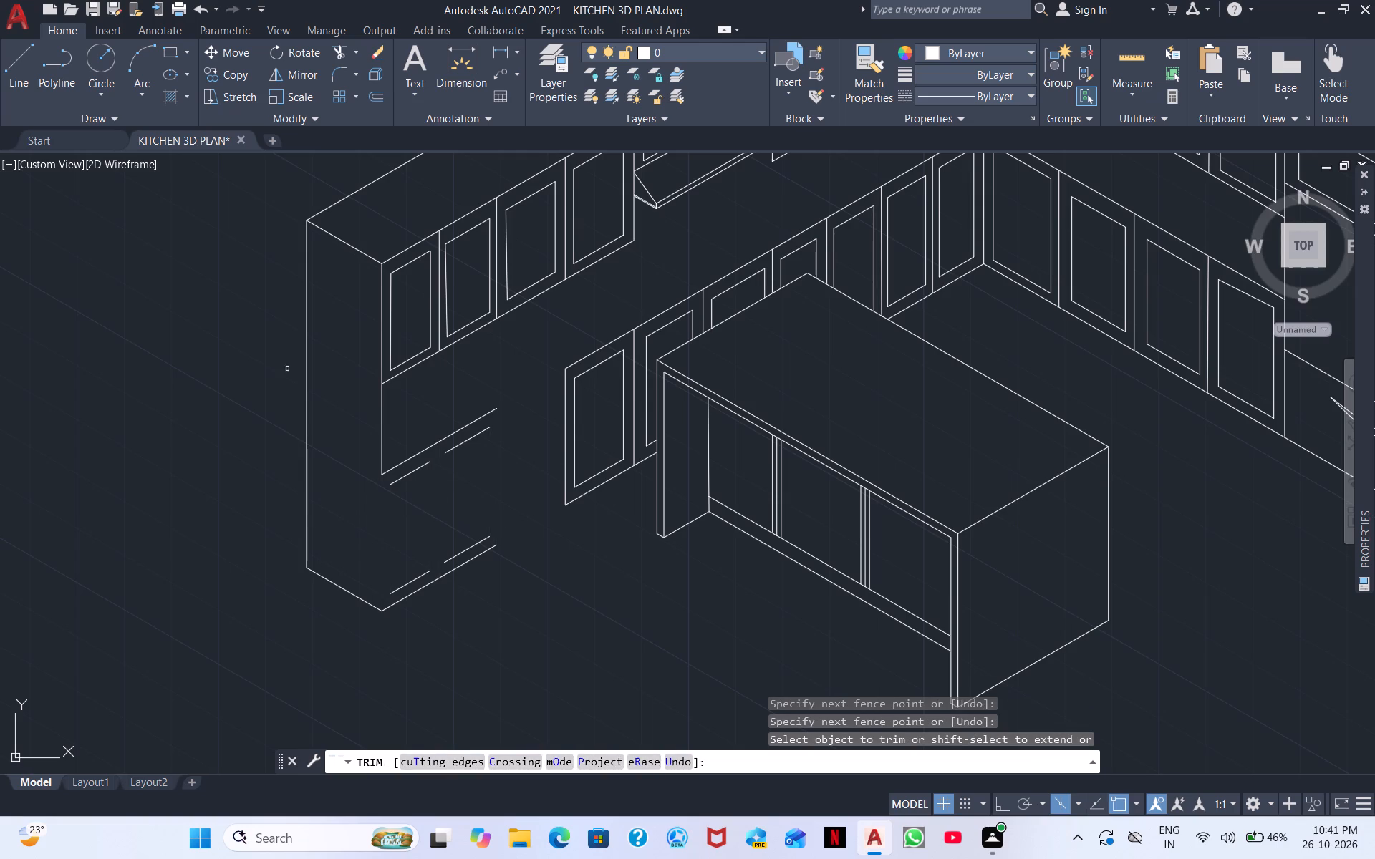
Trim the left-hand run's top outline and the lines of its two outermost upper cabinets, cutting down through the wall lines below.
{"action": "middle_click_drag", "start_coordinate": [401, 359], "coordinate": [376, 592]}
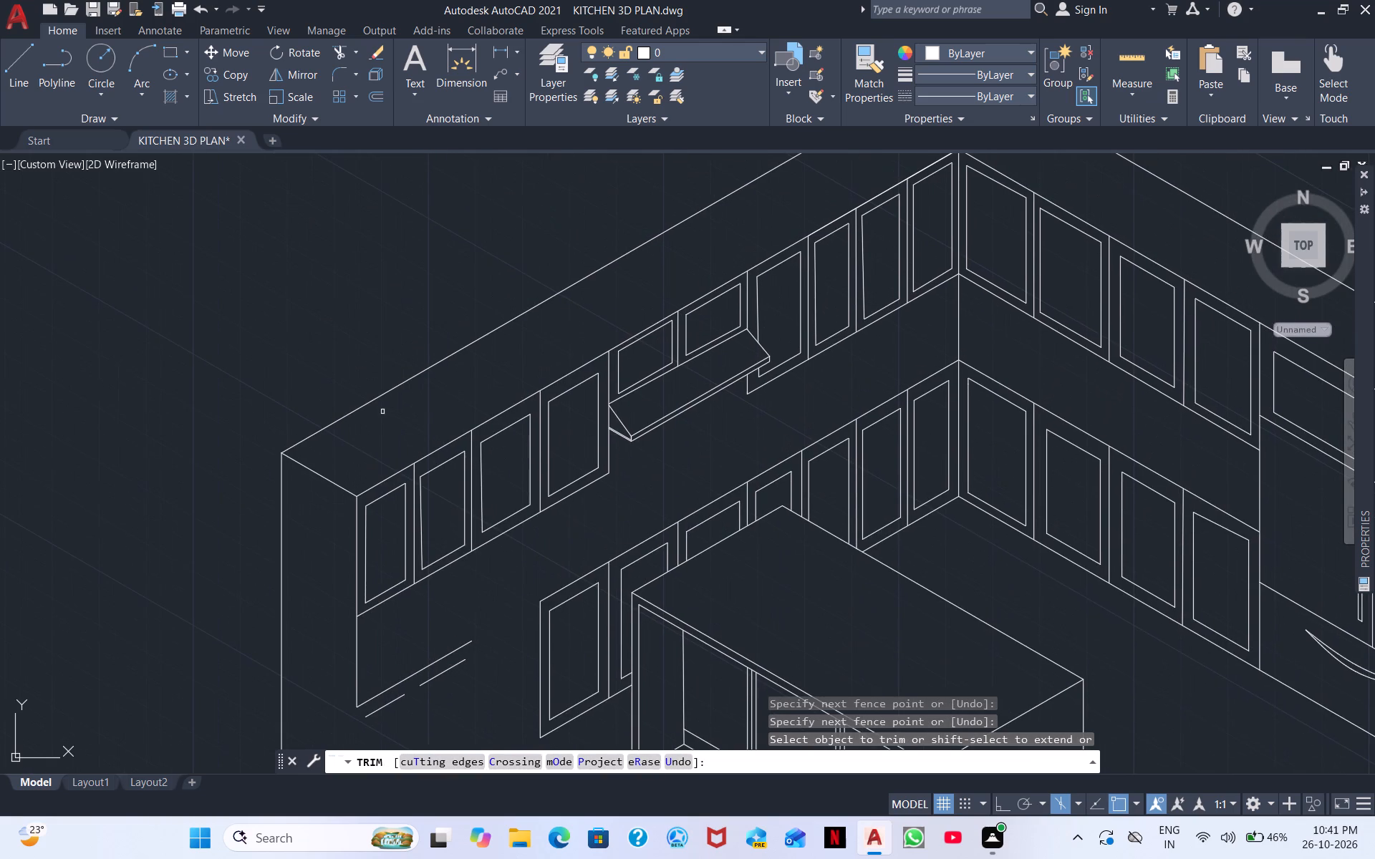
{"action": "left_click_drag", "start_coordinate": [347, 387], "coordinate": [375, 598]}
{"action": "left_click_drag", "start_coordinate": [396, 472], "coordinate": [398, 702]}
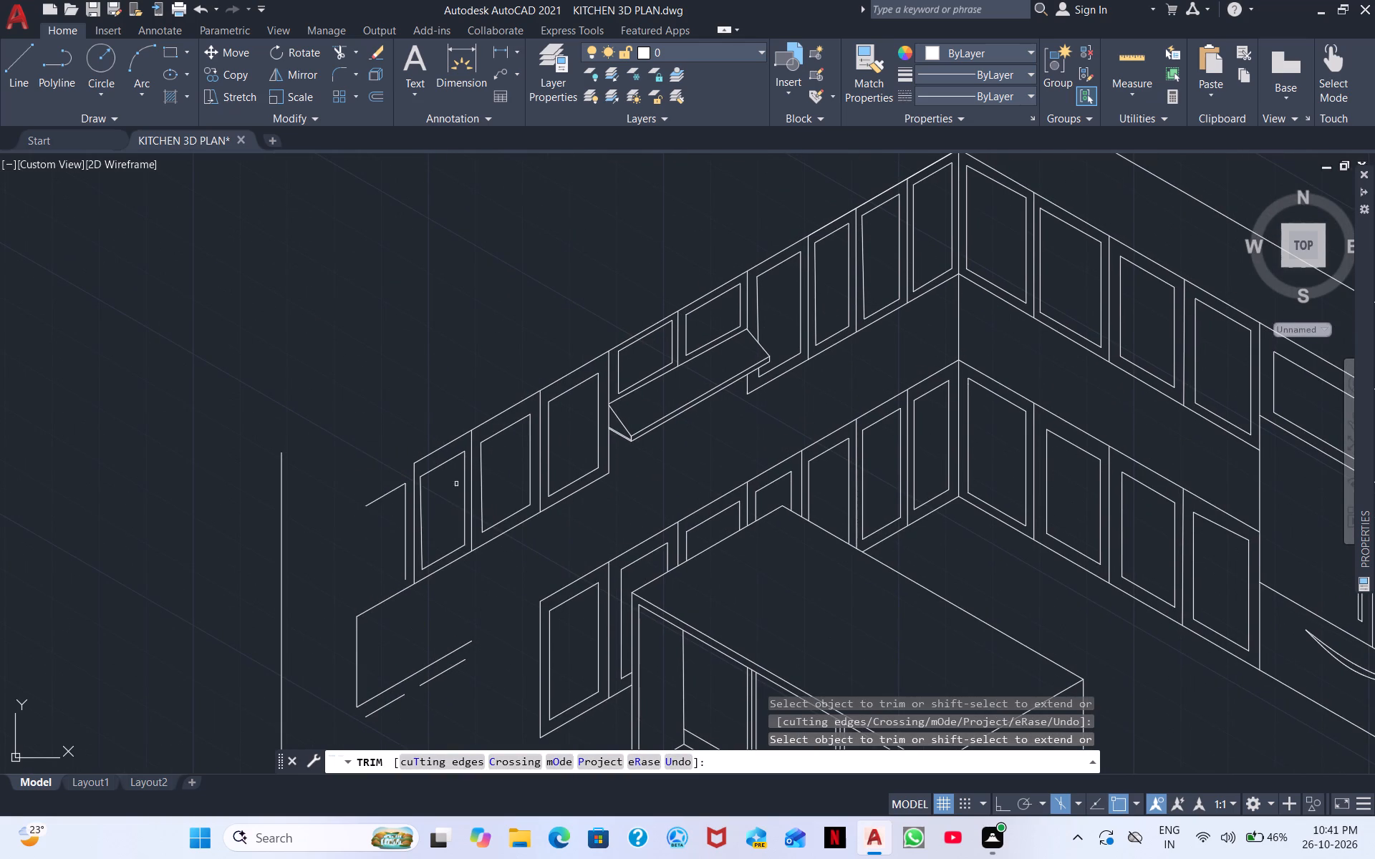
{"action": "left_click_drag", "start_coordinate": [459, 448], "coordinate": [395, 687]}
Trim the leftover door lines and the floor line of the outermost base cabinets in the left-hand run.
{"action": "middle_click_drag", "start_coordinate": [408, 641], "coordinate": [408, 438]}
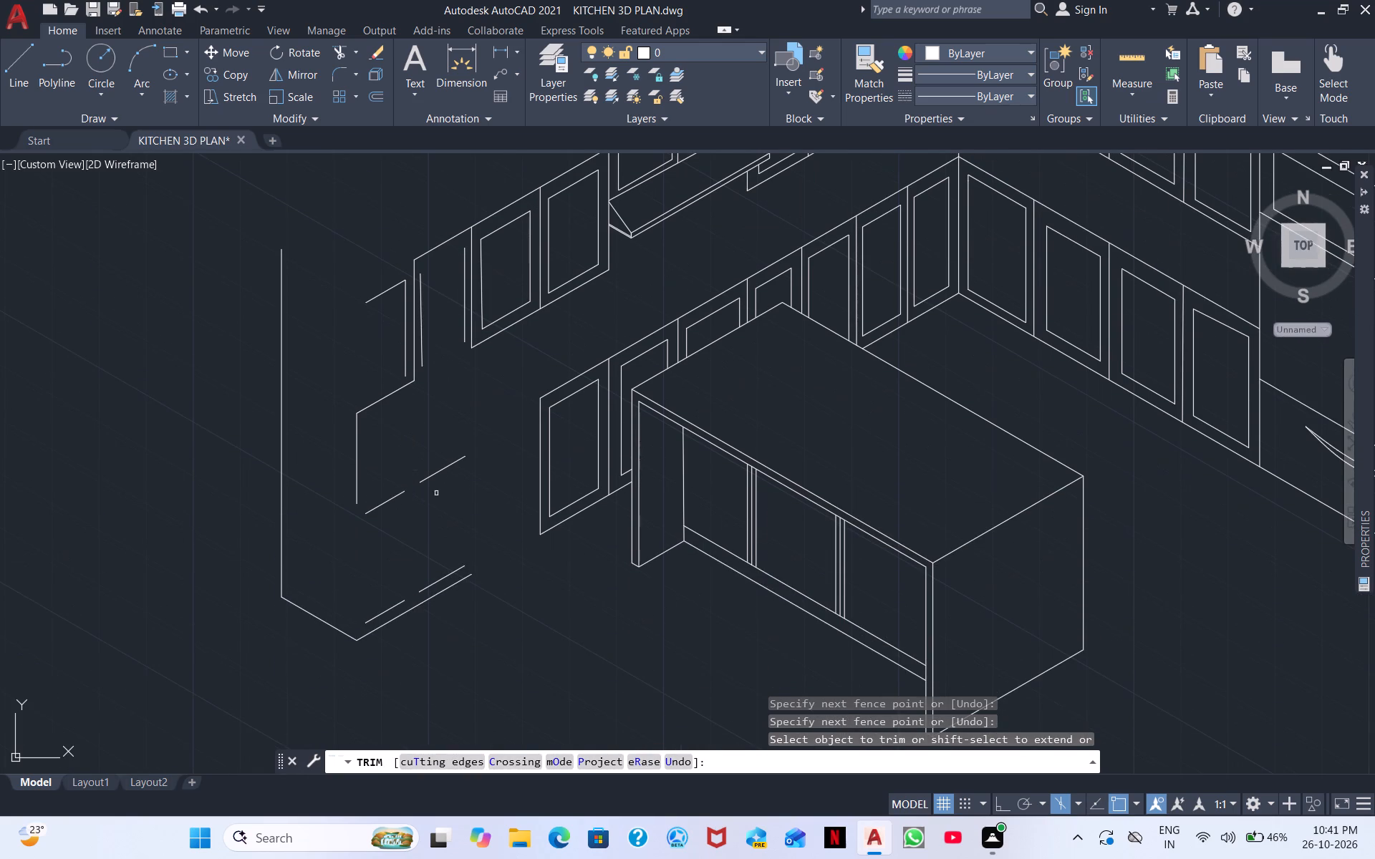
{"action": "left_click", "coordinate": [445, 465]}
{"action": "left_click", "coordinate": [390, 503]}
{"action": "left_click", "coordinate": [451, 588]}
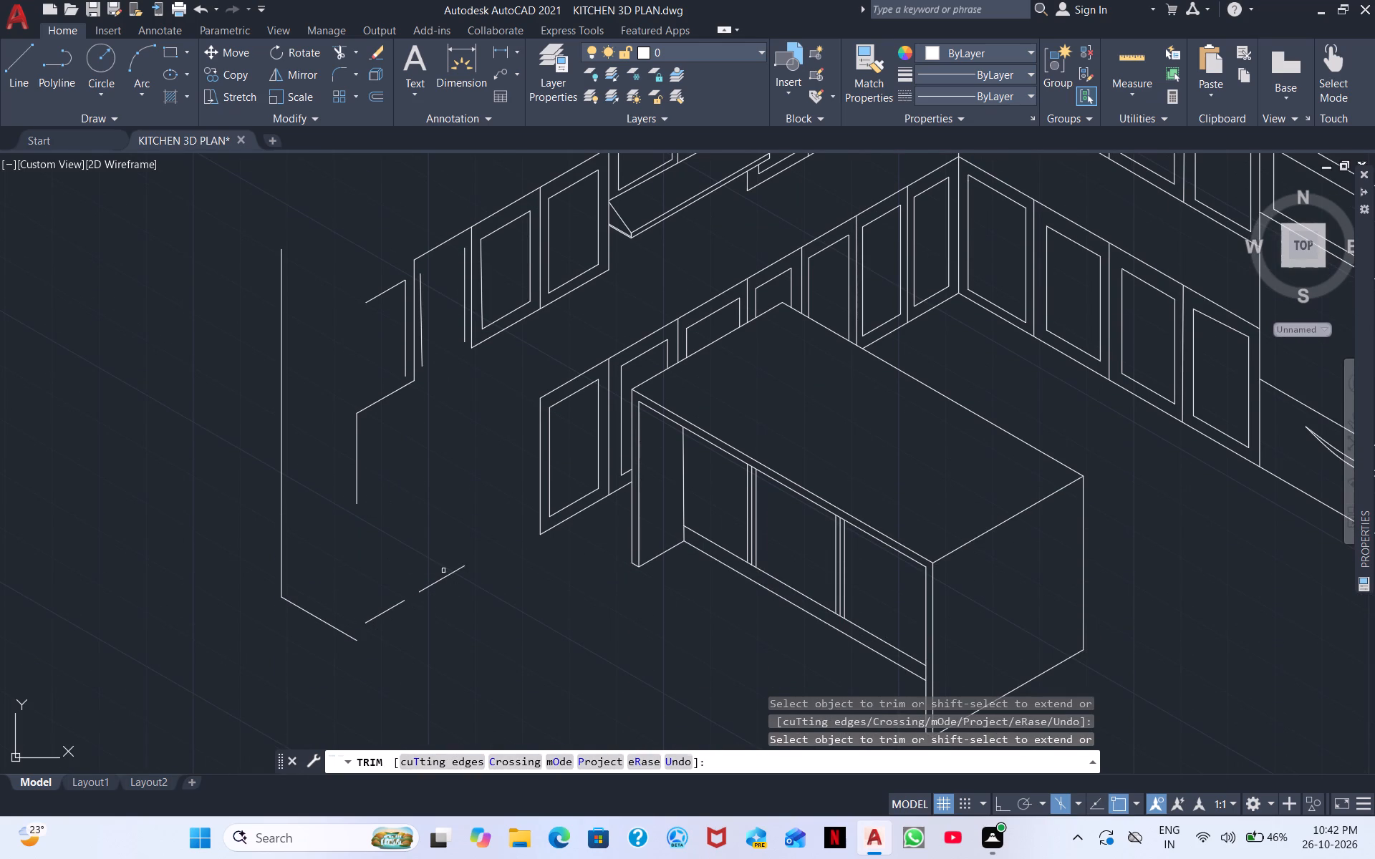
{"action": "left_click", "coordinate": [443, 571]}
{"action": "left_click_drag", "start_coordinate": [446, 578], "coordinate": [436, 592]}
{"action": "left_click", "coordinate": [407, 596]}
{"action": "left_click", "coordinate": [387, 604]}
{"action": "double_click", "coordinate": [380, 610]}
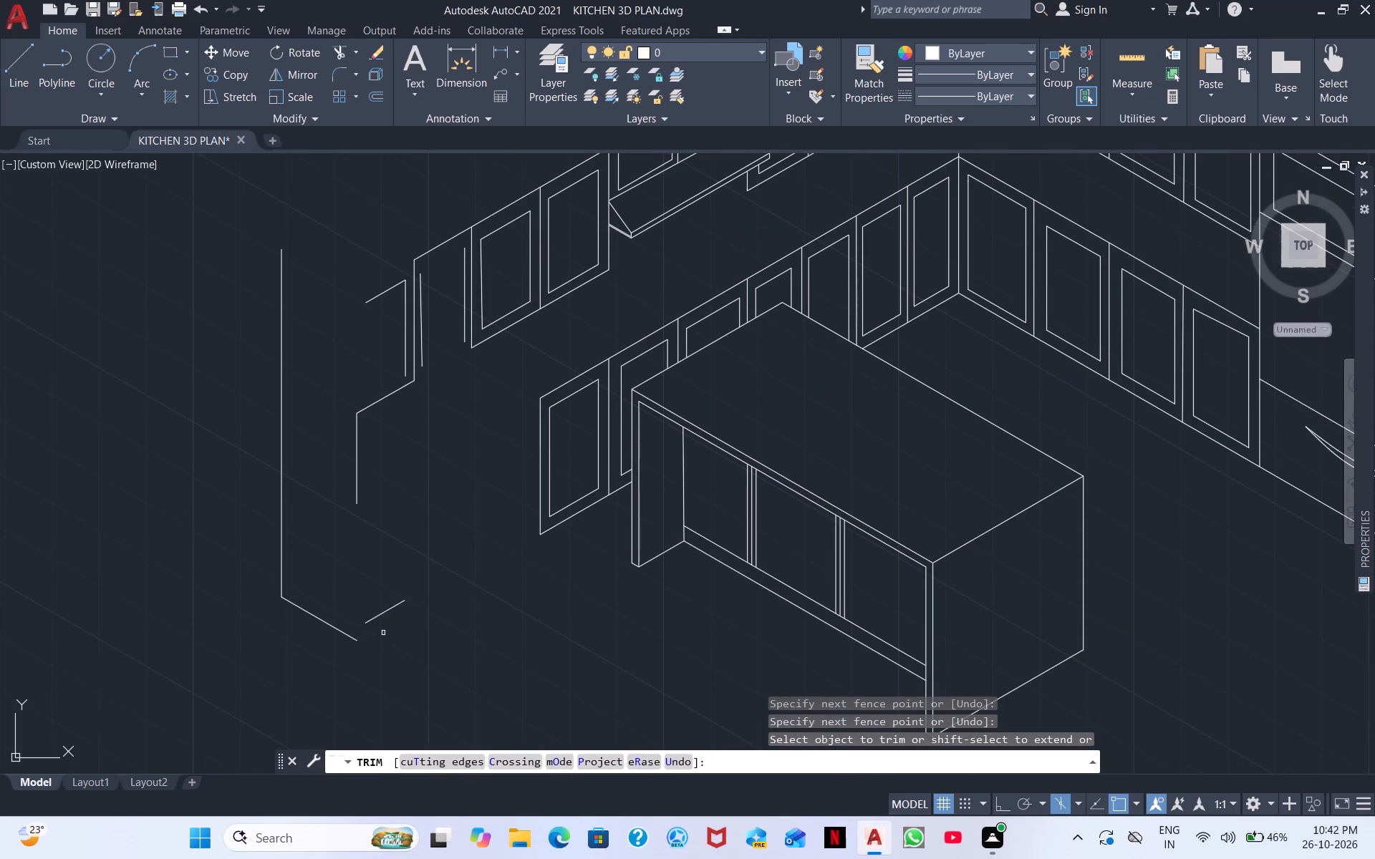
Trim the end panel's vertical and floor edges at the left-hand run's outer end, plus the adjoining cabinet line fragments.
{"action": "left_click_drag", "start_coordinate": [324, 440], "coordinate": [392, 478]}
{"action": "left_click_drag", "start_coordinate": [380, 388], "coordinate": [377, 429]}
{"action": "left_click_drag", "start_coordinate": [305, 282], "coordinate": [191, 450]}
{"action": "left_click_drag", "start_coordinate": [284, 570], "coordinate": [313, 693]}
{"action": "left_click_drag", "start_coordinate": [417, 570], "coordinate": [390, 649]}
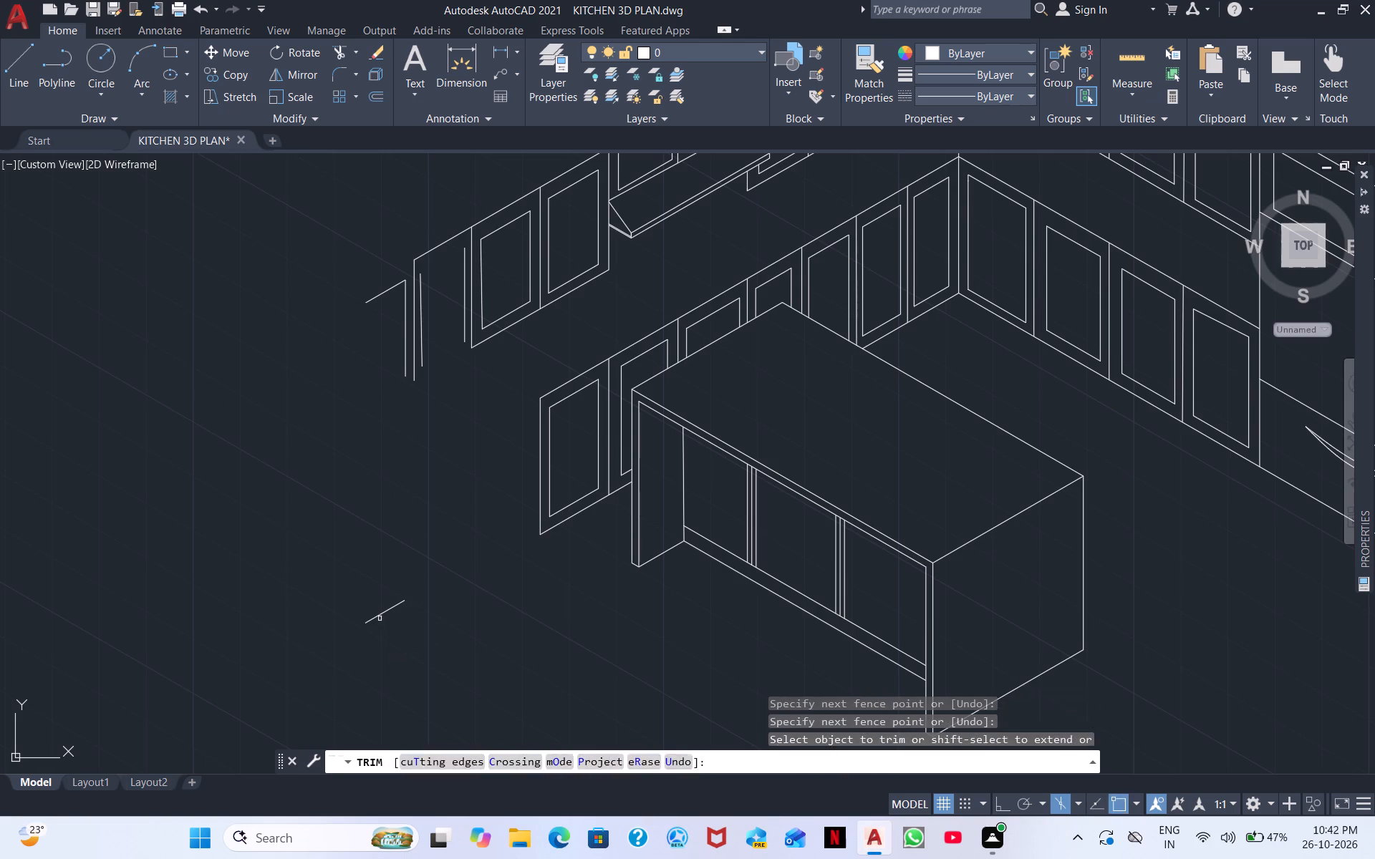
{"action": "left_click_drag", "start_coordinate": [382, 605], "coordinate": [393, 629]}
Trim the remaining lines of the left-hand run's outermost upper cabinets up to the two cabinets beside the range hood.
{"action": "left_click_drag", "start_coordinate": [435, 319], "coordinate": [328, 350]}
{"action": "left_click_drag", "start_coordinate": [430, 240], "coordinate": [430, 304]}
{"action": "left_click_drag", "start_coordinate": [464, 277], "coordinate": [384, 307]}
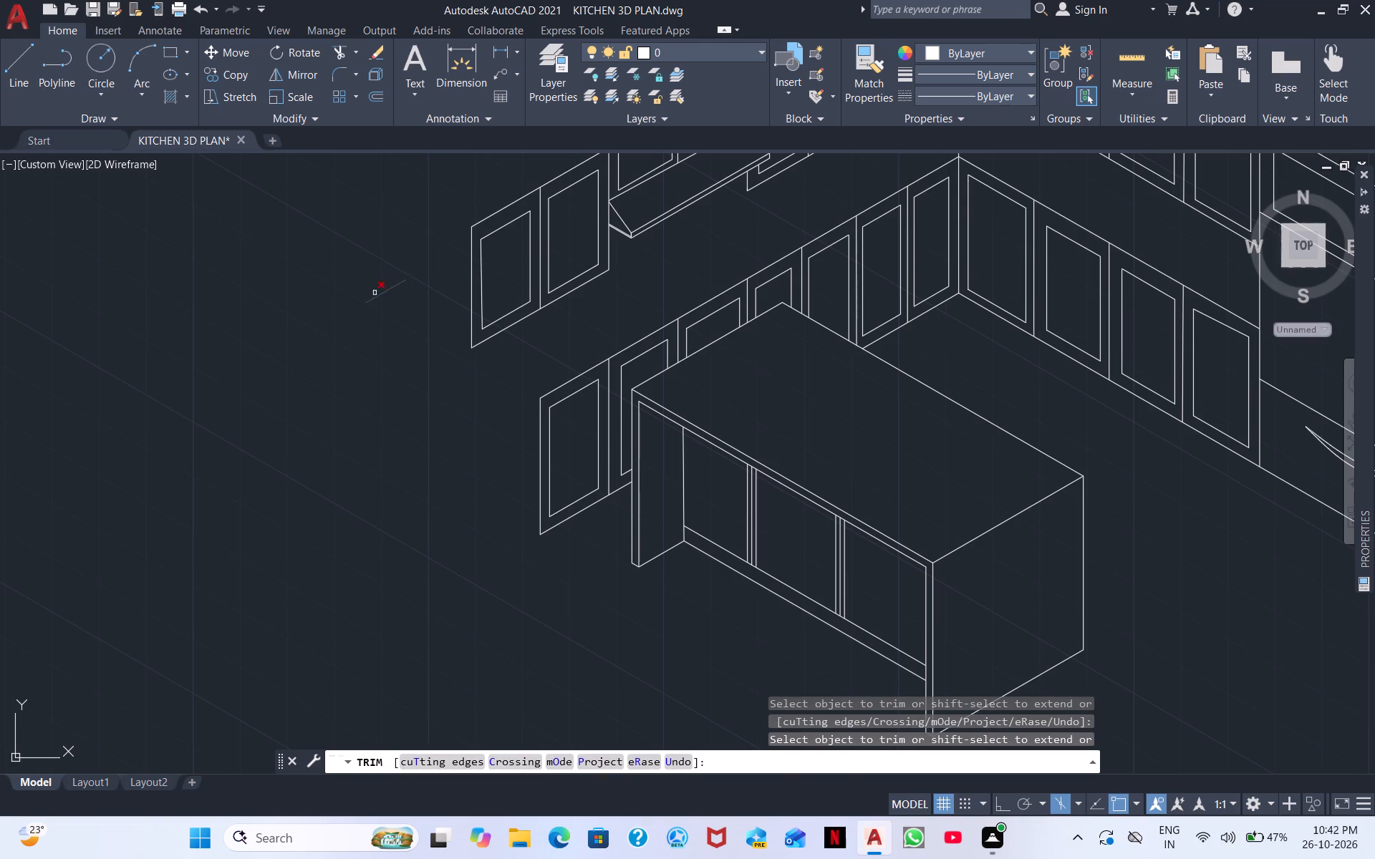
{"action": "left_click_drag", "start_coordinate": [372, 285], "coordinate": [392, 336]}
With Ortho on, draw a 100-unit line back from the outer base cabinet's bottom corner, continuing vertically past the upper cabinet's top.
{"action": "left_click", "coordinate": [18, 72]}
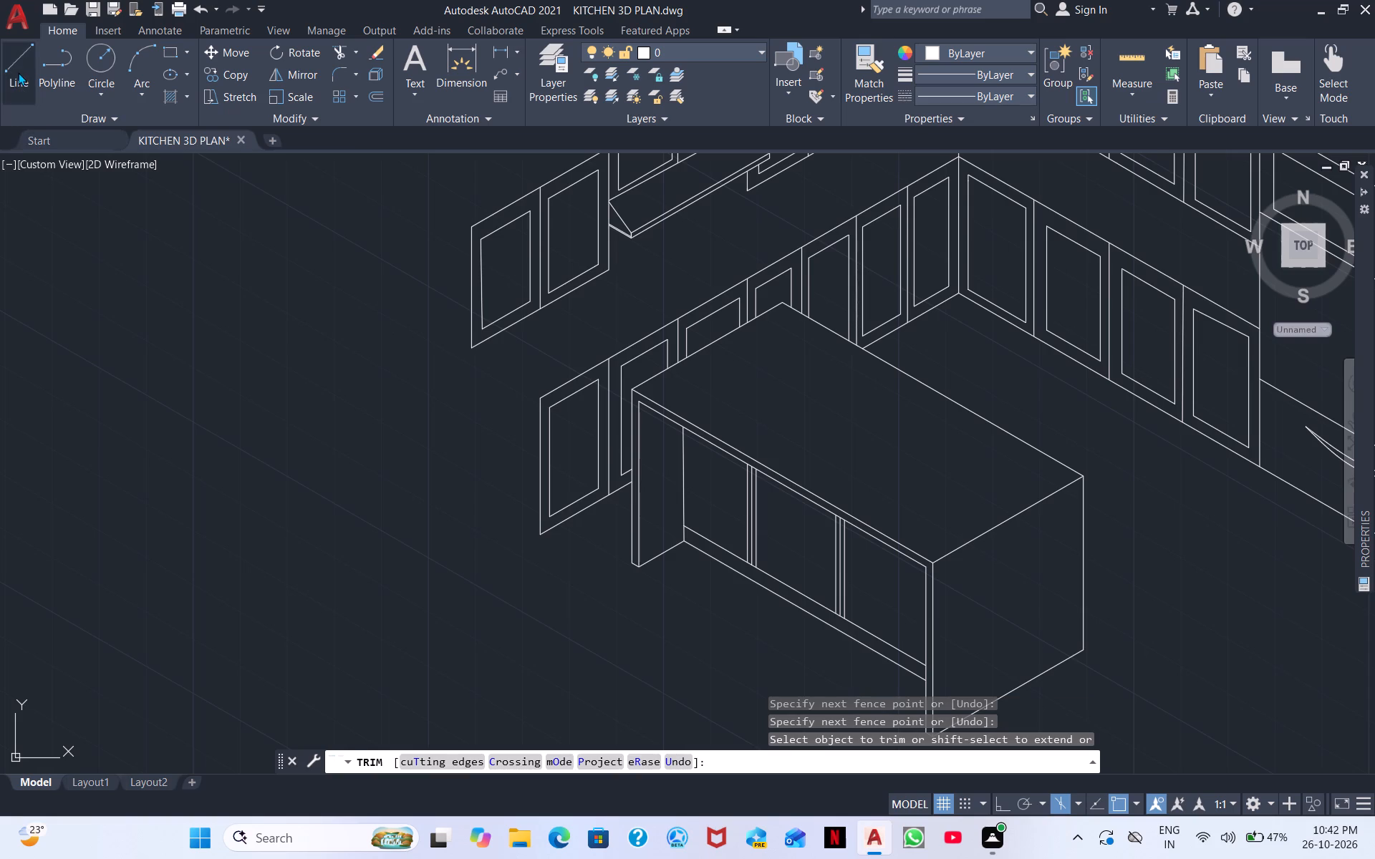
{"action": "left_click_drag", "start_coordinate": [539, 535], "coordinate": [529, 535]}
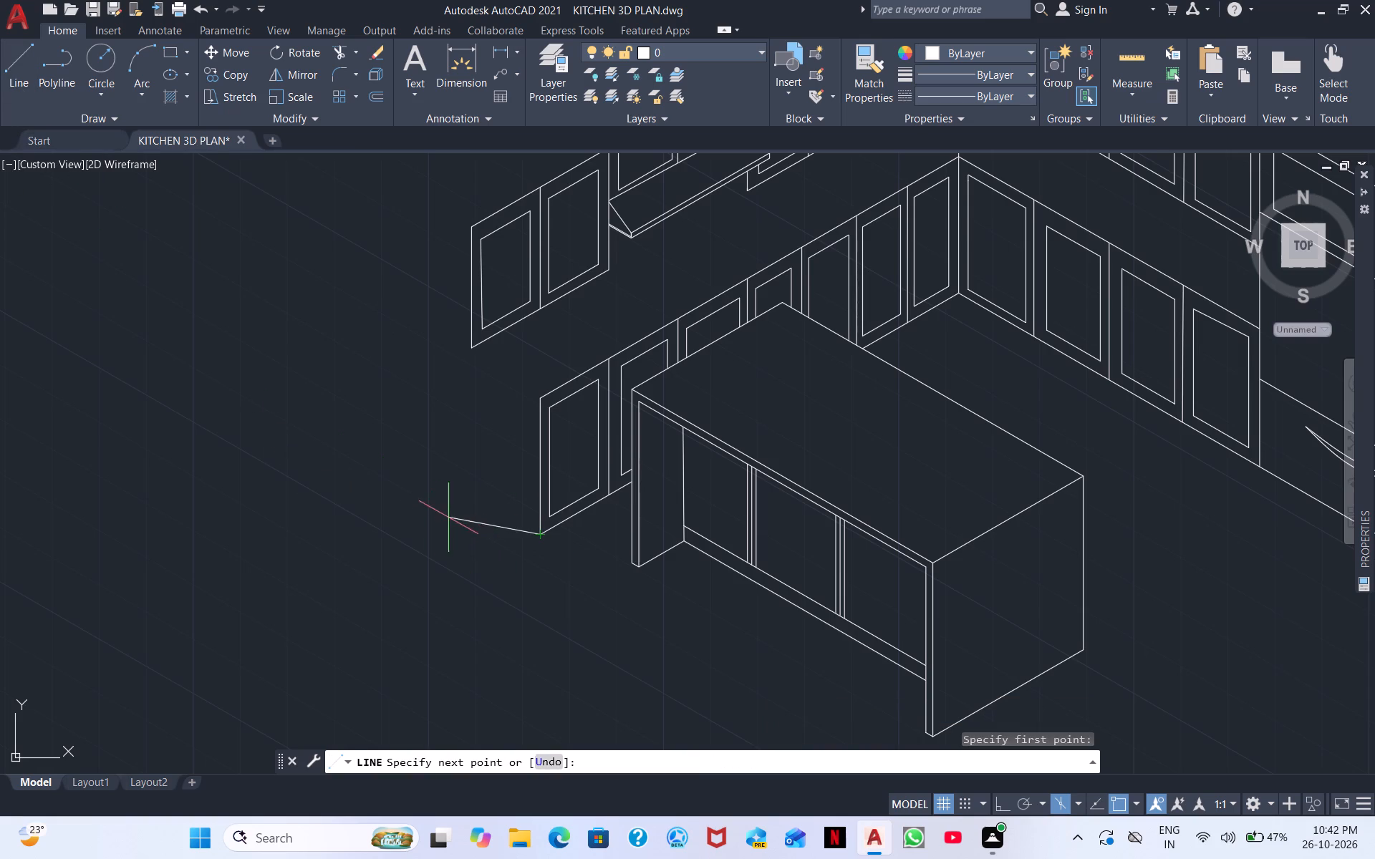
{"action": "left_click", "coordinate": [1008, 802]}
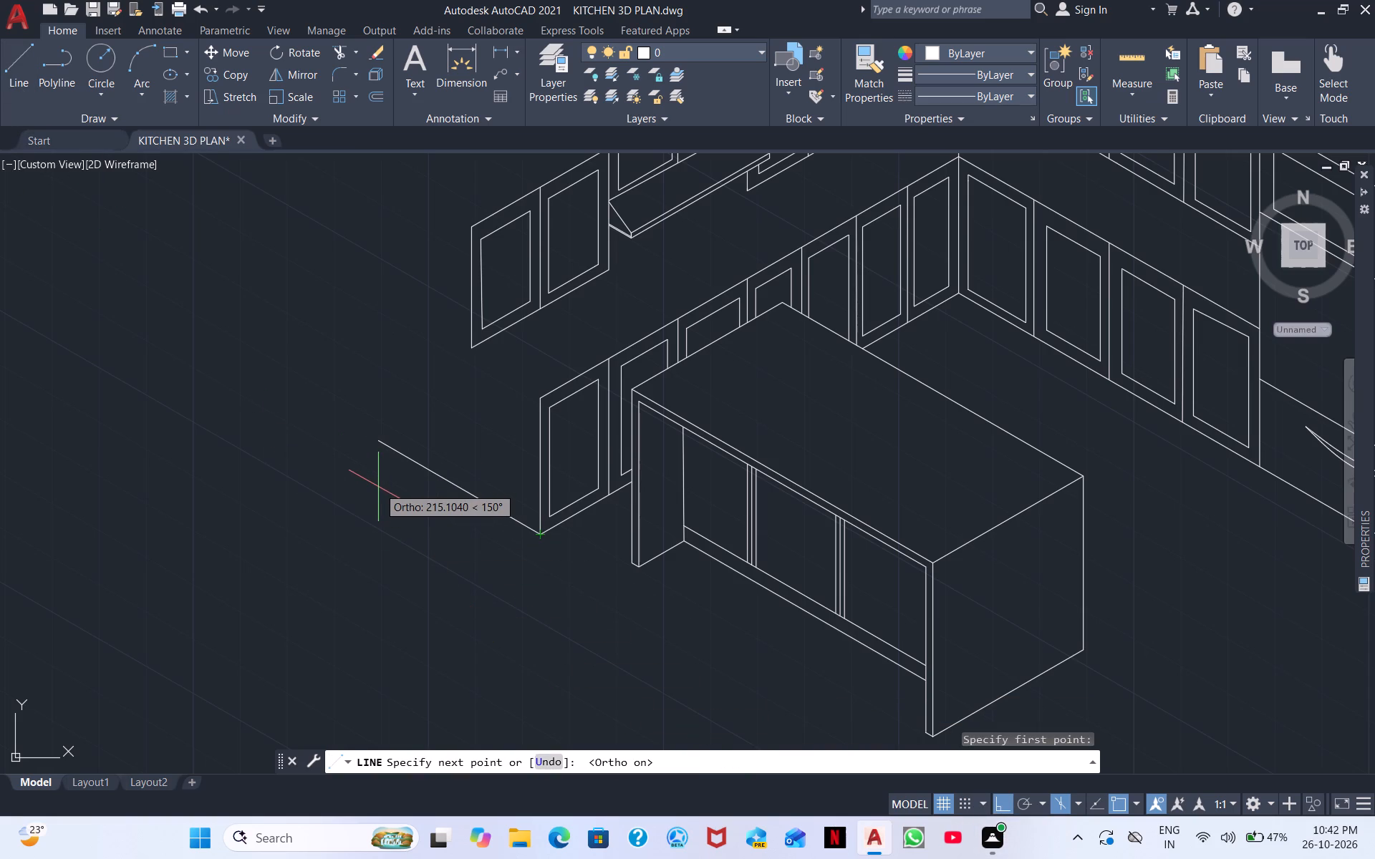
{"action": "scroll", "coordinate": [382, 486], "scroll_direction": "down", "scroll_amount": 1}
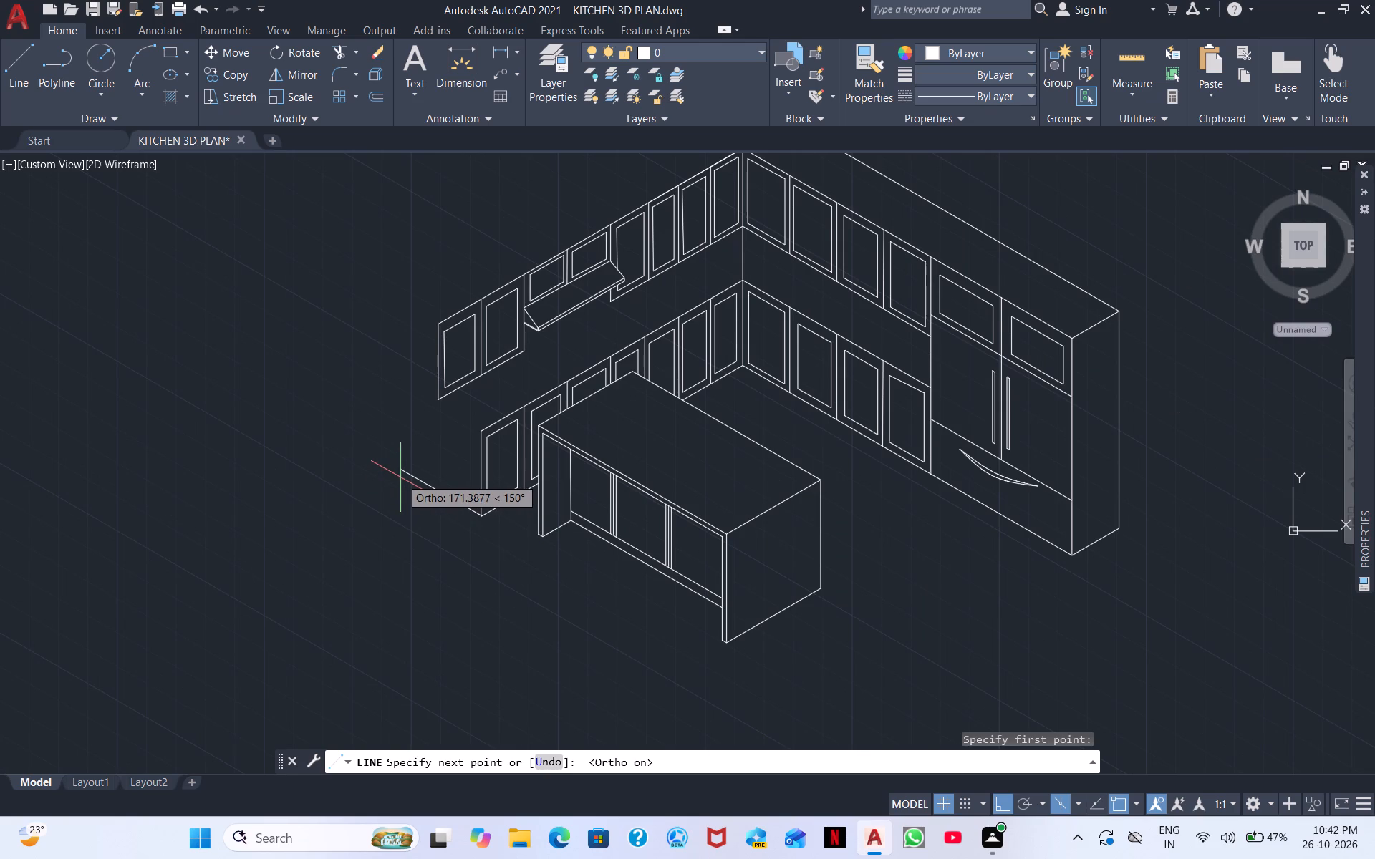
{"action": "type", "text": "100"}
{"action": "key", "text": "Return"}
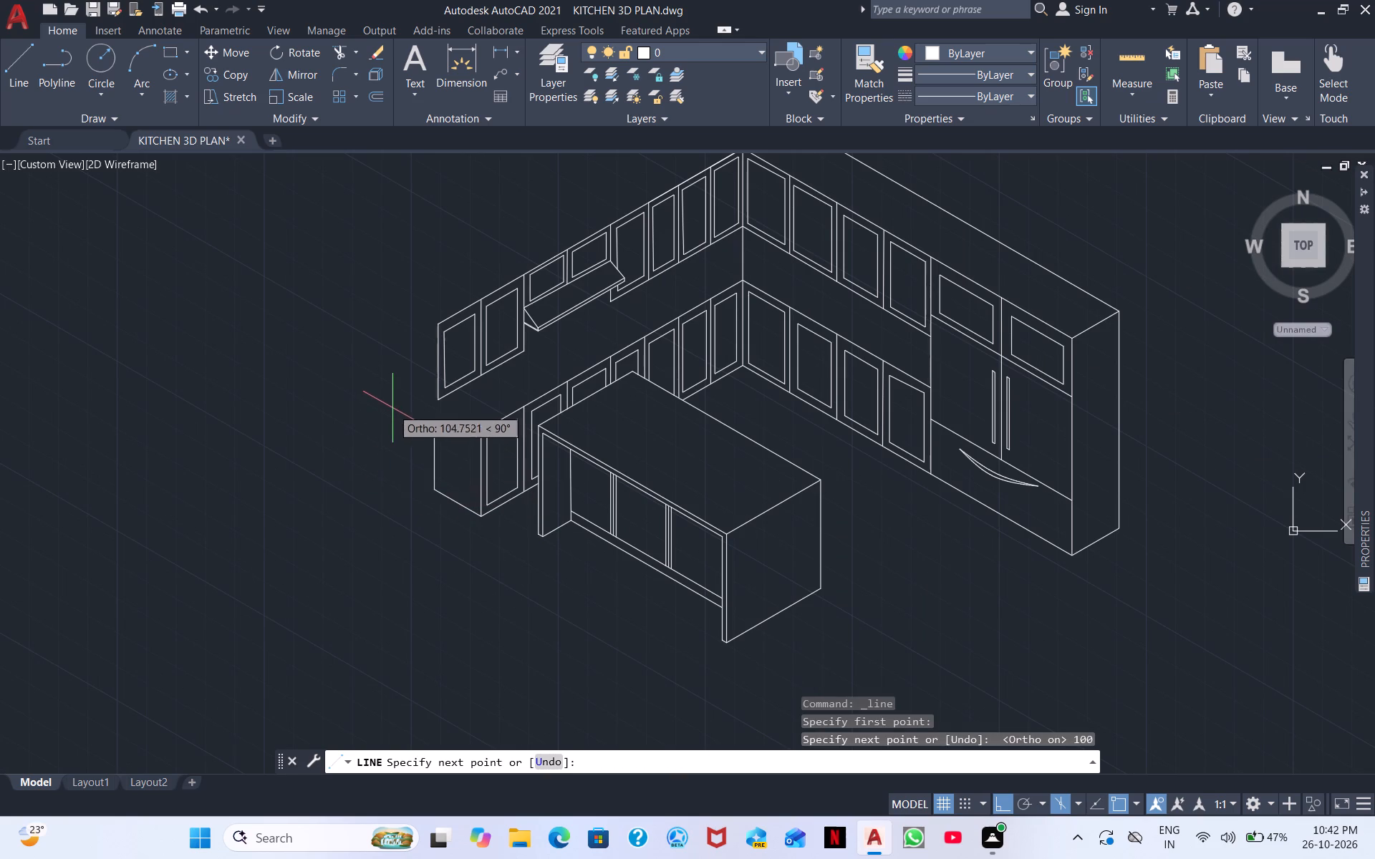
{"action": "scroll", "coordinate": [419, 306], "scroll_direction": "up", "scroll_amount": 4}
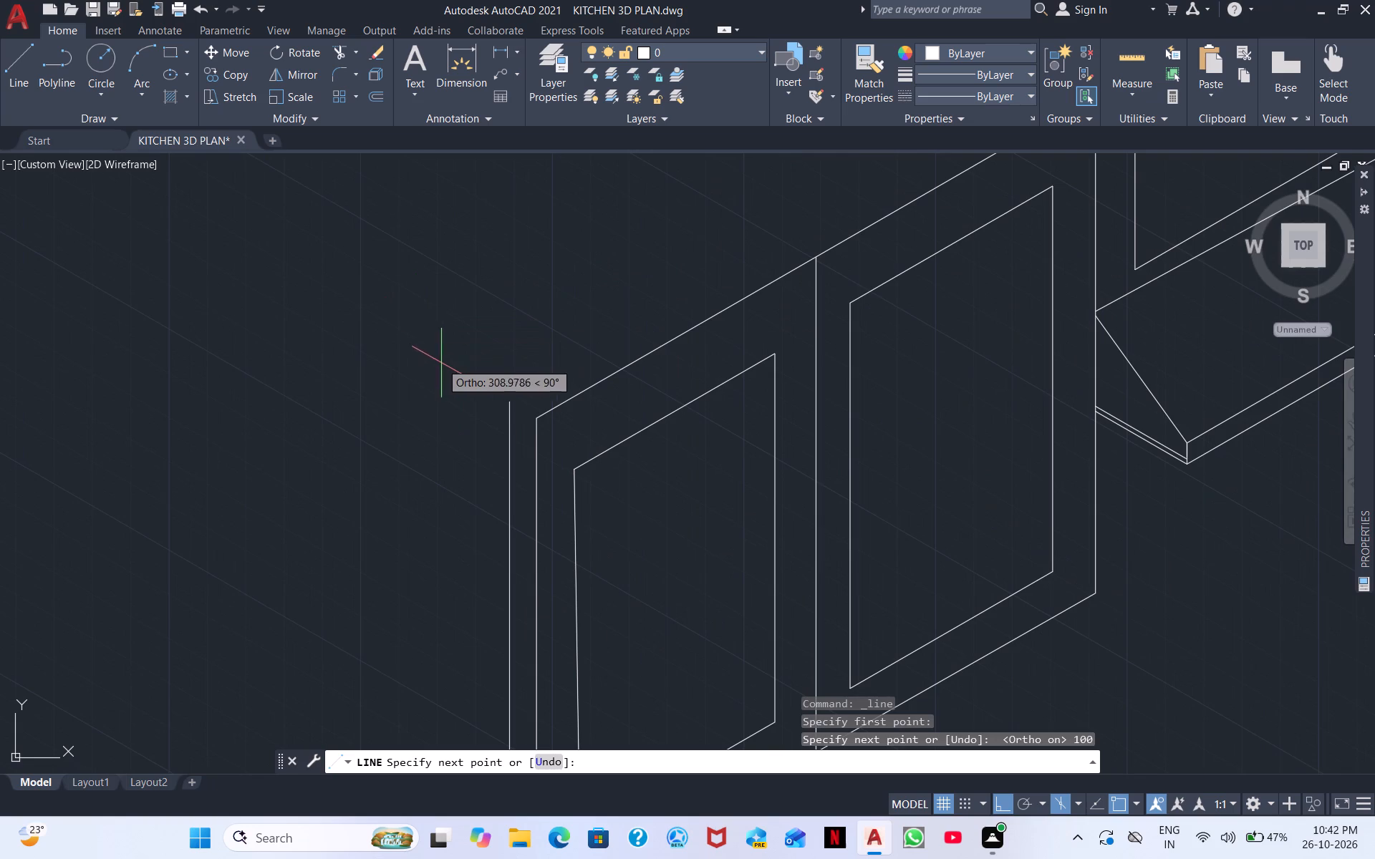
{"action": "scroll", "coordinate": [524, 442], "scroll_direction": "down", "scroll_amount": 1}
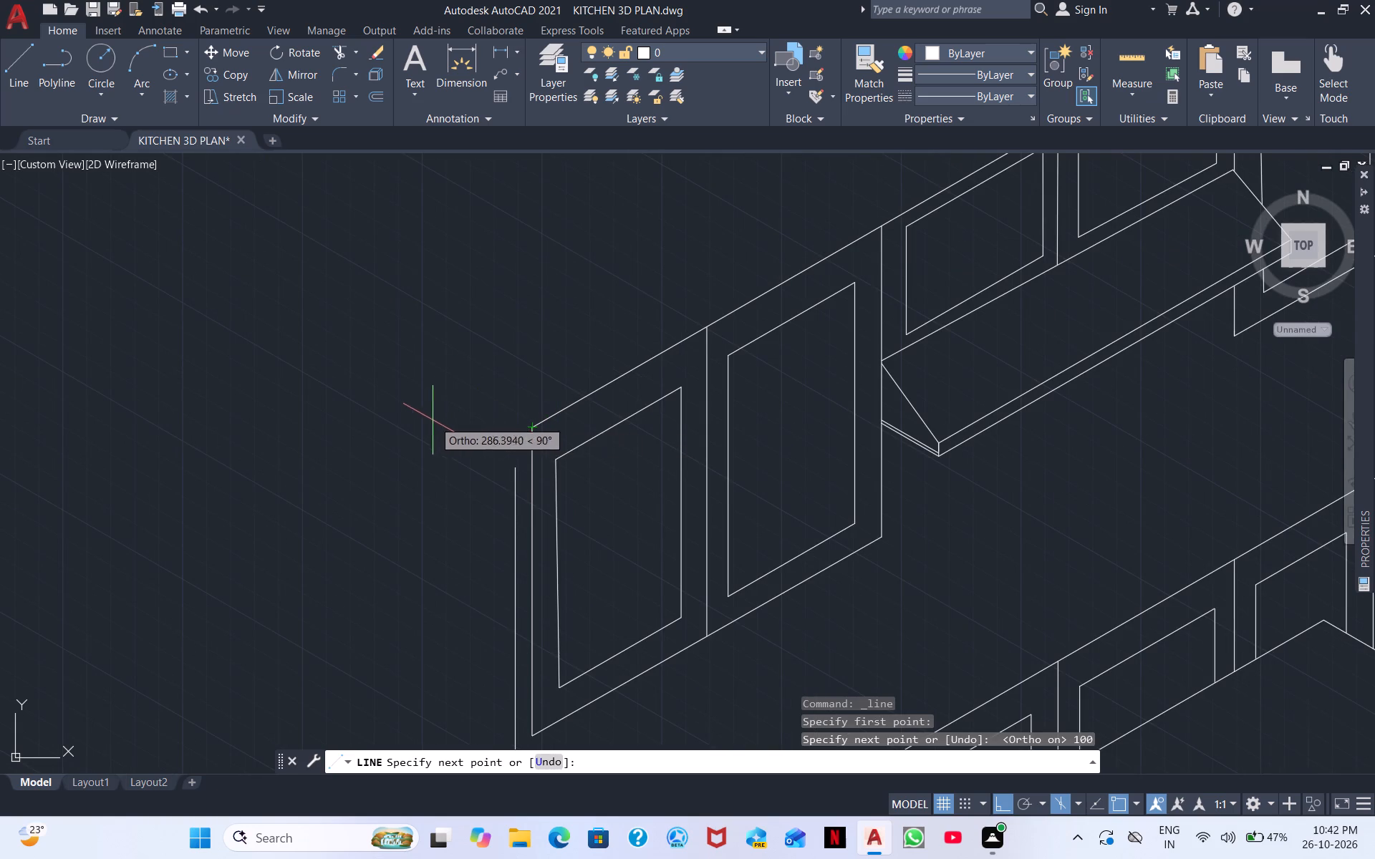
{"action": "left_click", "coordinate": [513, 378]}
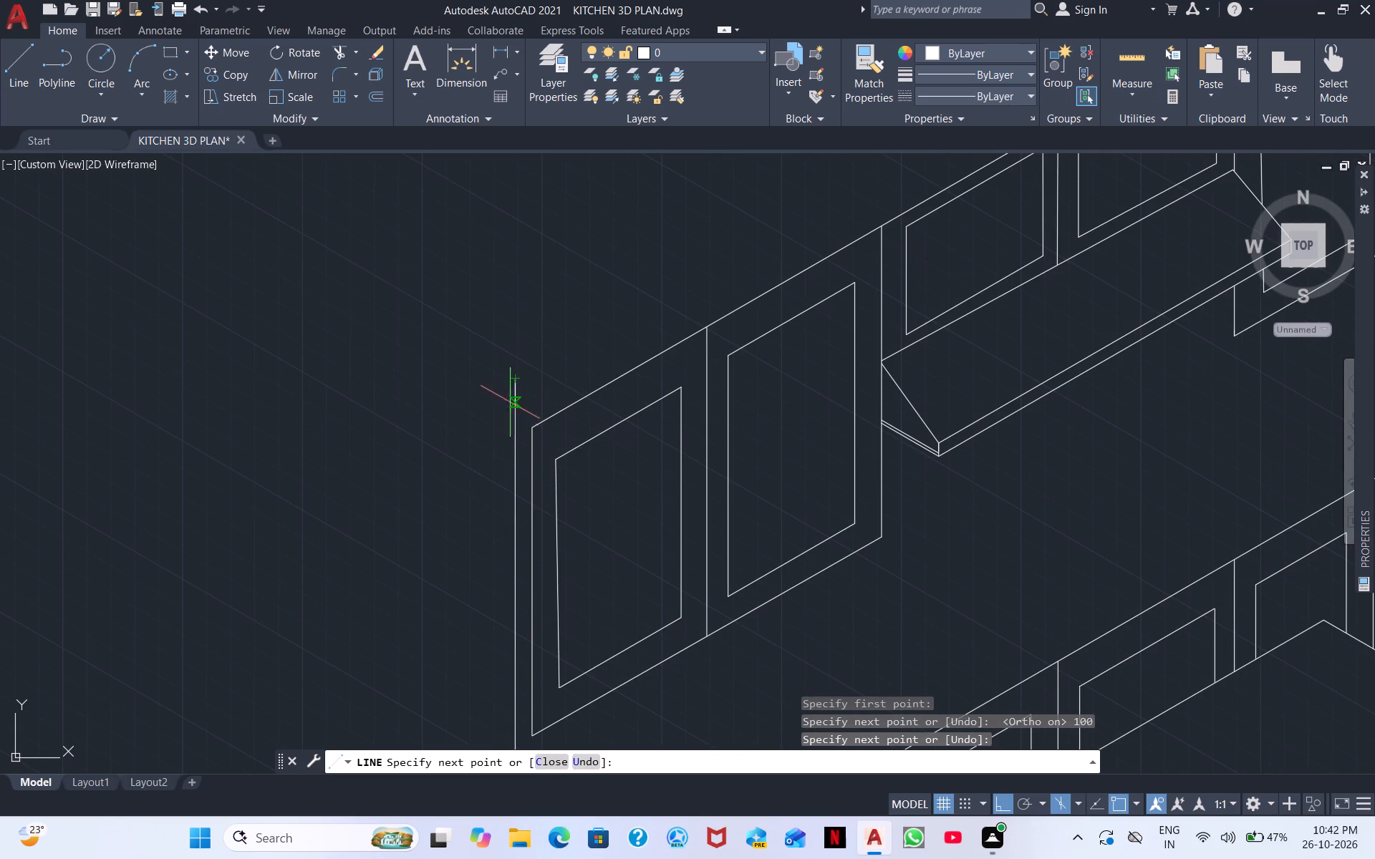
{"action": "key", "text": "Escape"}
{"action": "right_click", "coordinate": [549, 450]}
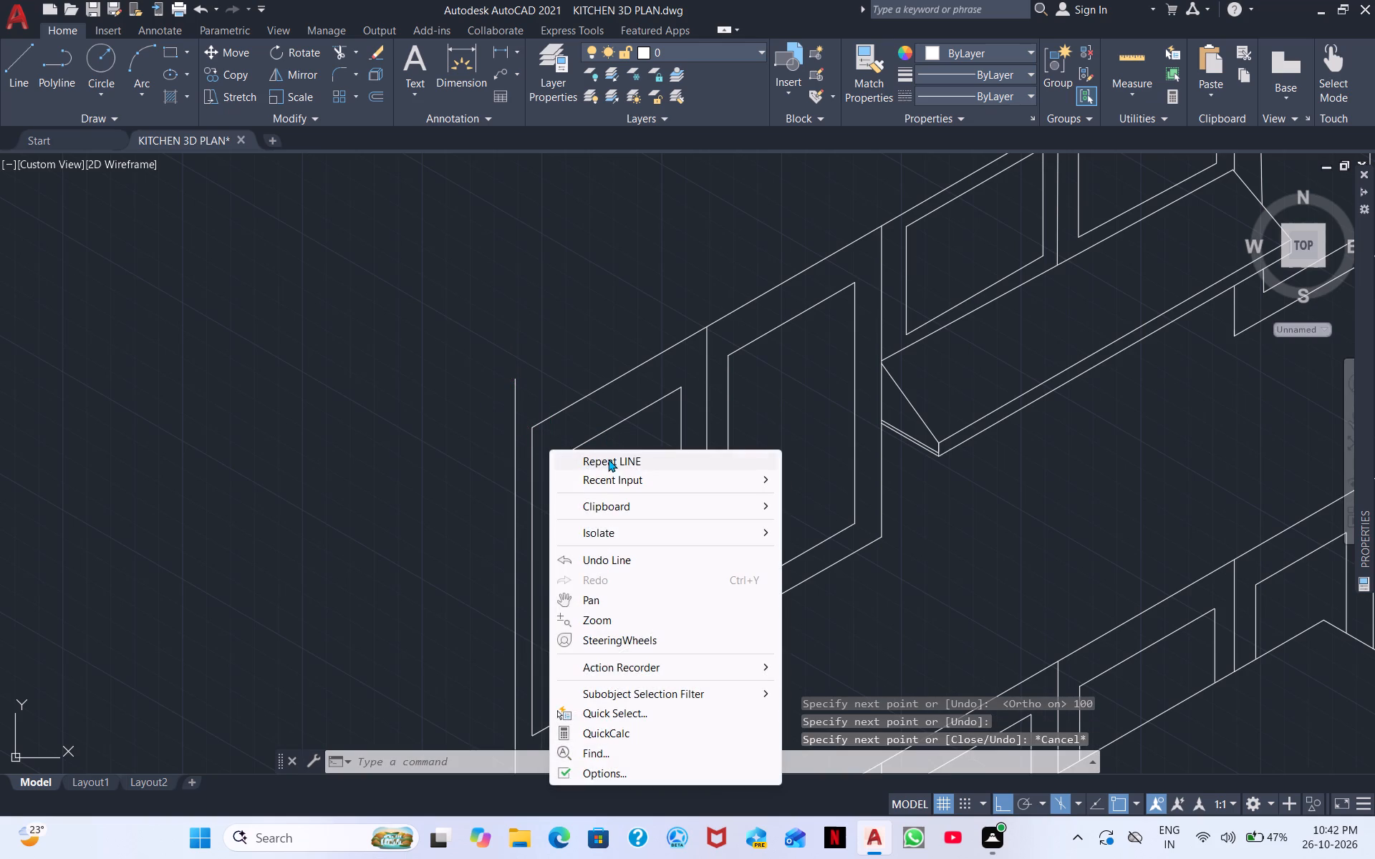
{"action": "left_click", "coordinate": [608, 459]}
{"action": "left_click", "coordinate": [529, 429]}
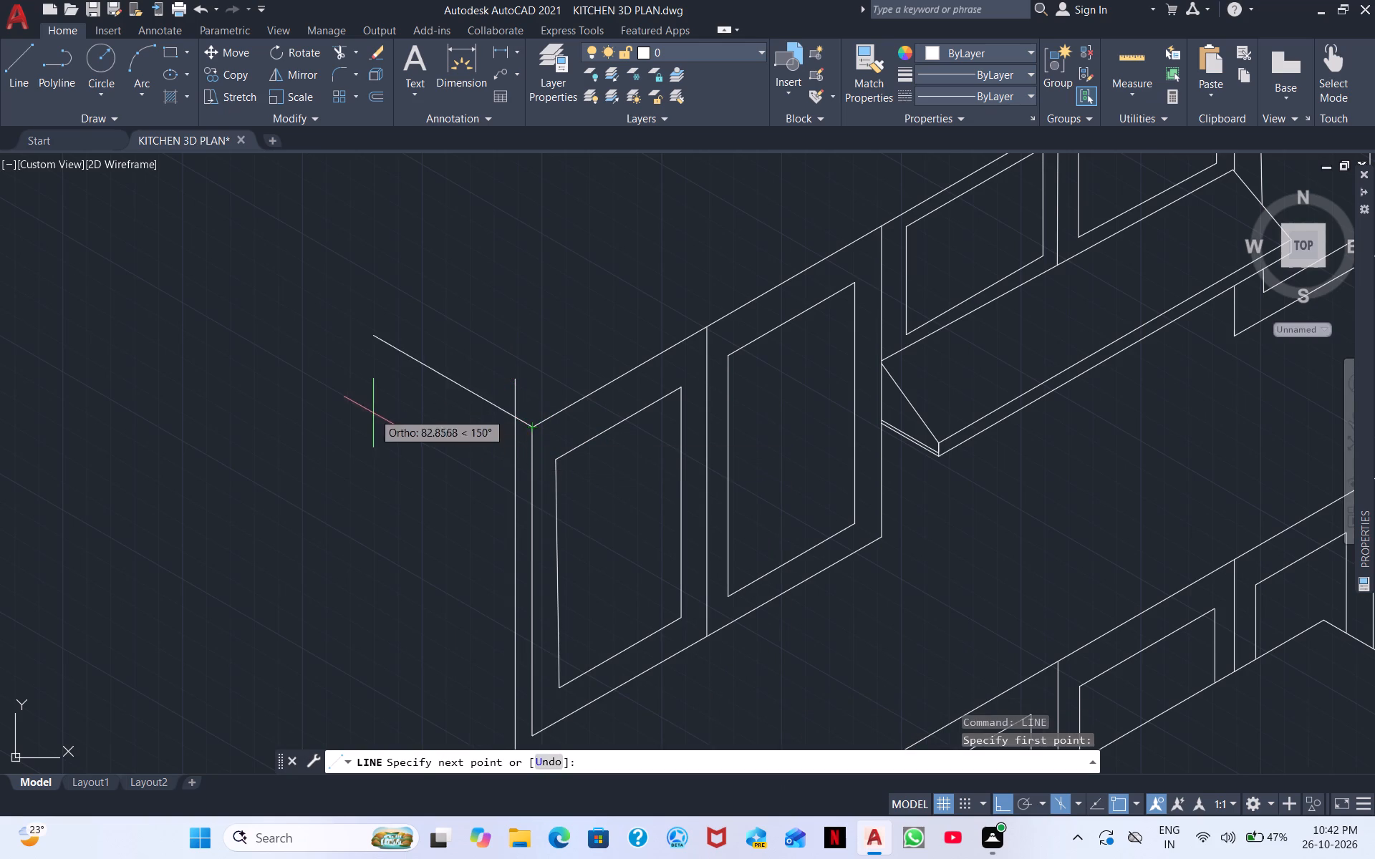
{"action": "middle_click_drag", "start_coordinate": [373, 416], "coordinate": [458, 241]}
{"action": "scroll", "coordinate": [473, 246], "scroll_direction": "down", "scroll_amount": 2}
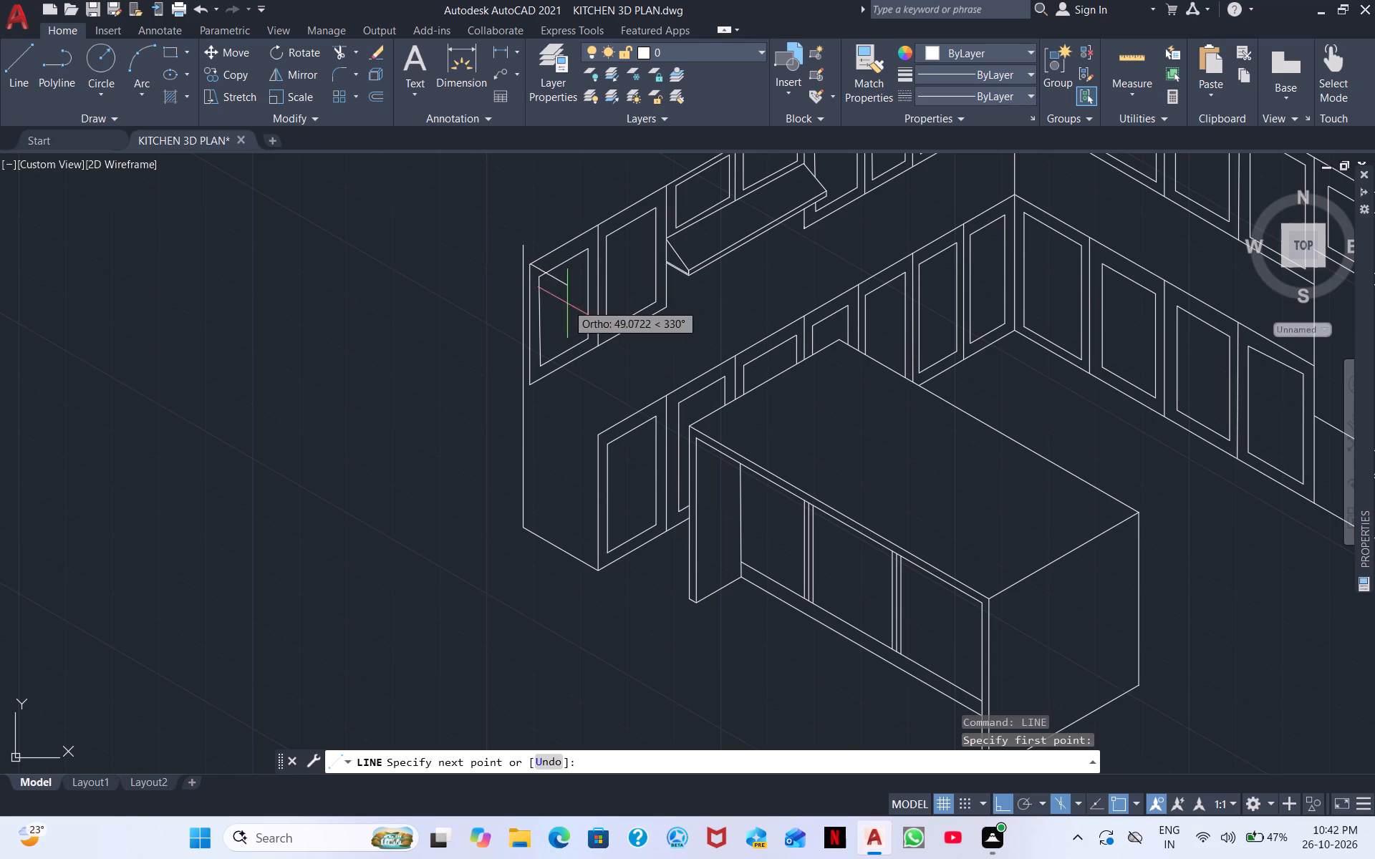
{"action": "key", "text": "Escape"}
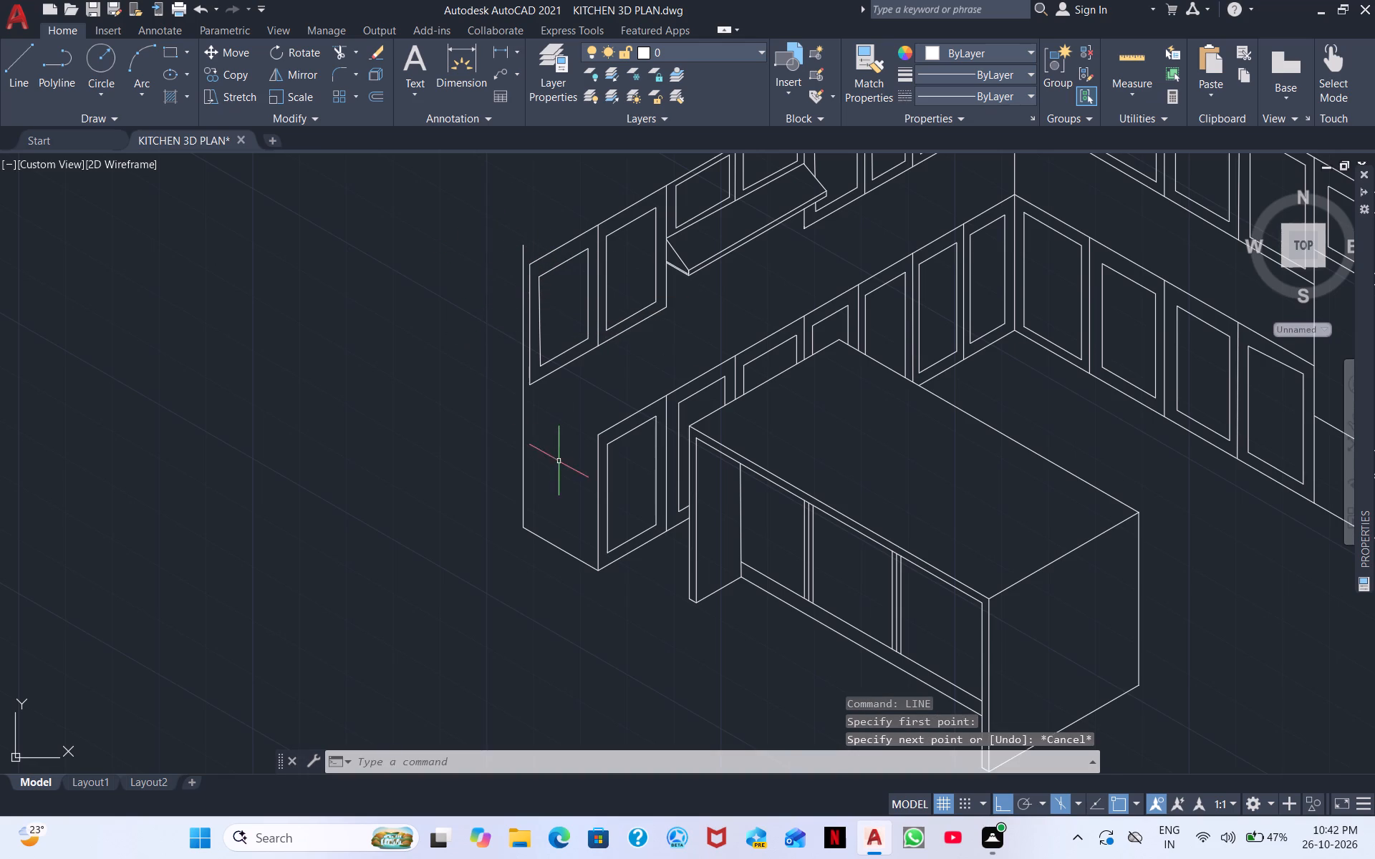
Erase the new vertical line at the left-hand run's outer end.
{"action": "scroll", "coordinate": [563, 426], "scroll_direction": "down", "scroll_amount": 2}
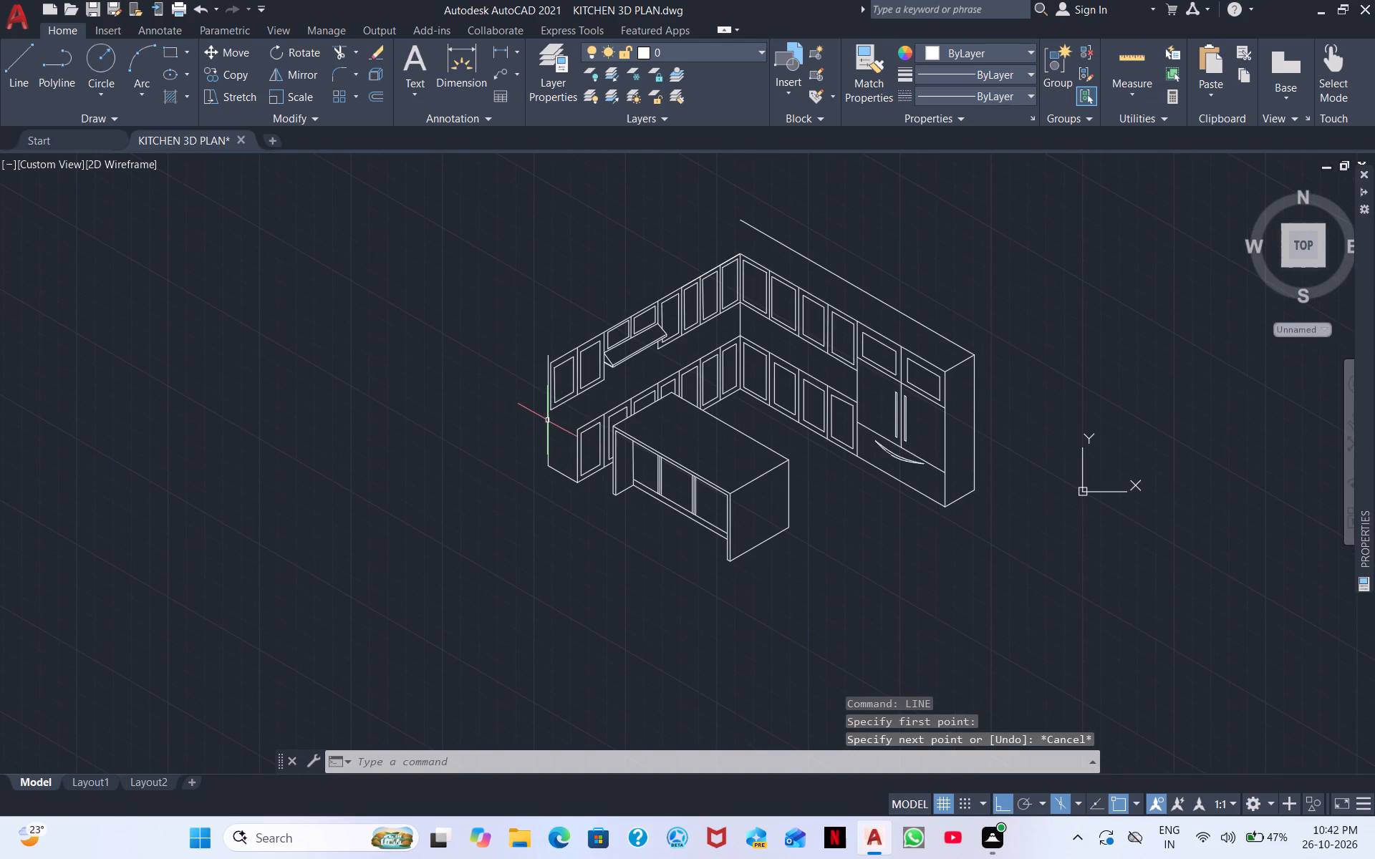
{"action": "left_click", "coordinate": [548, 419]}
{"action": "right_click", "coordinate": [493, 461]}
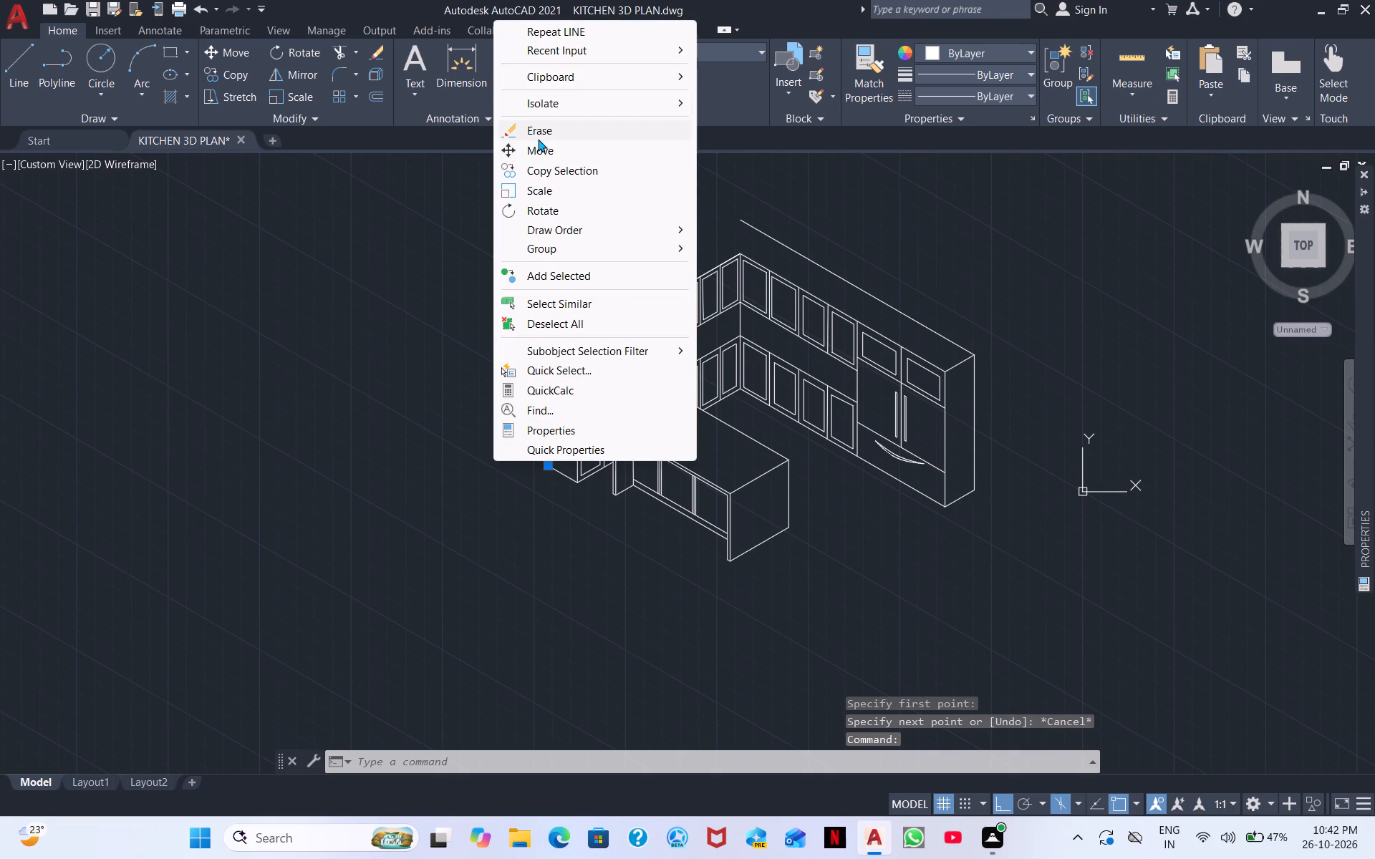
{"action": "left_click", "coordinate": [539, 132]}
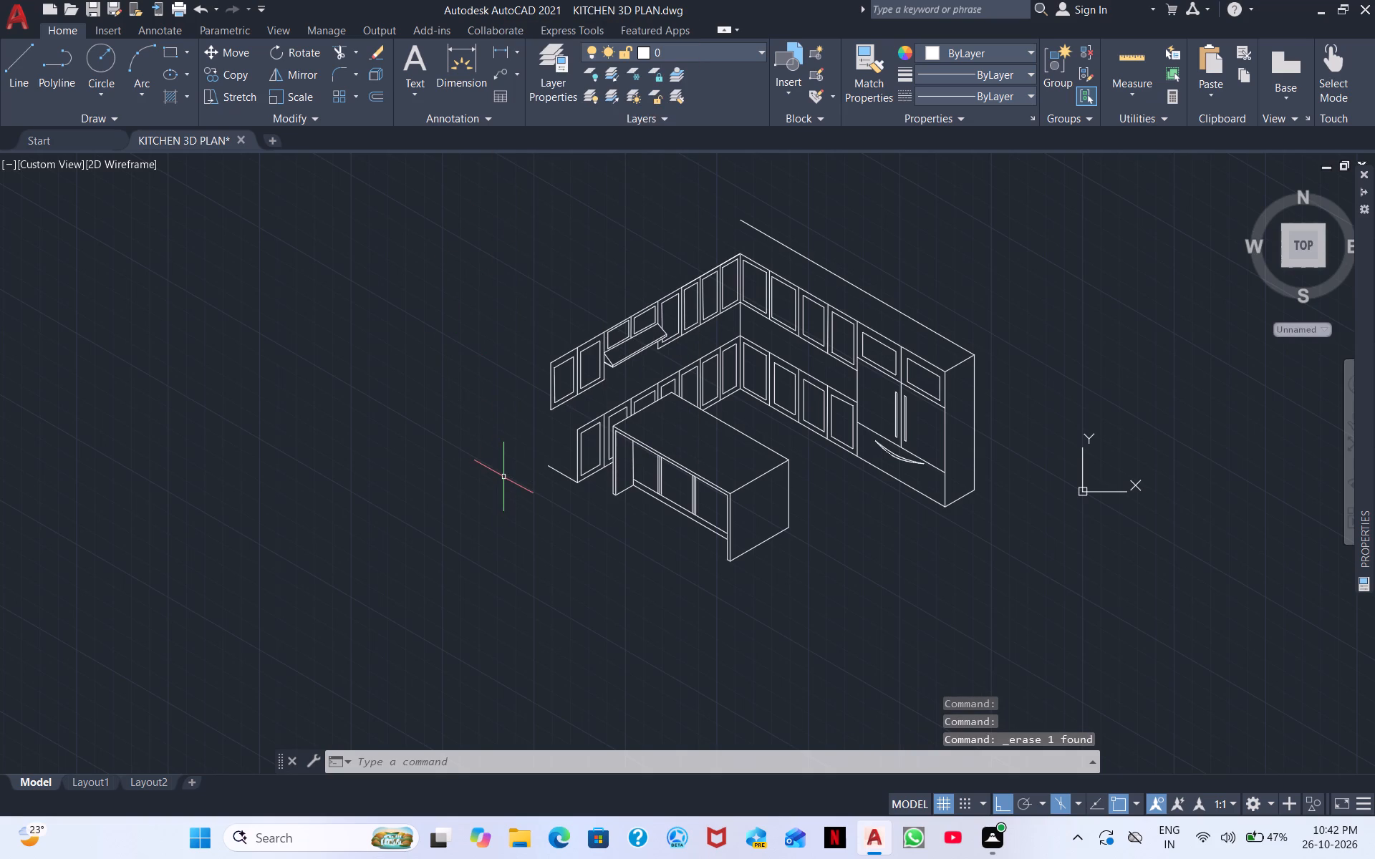
Undo the erase, the new end lines and the whole trim operation on the left-hand run's outer cabinets.
{"action": "key", "text": "ctrl+z"}
{"action": "key", "text": "ctrl+z"}
{"action": "key", "text": "ctrl+z"}
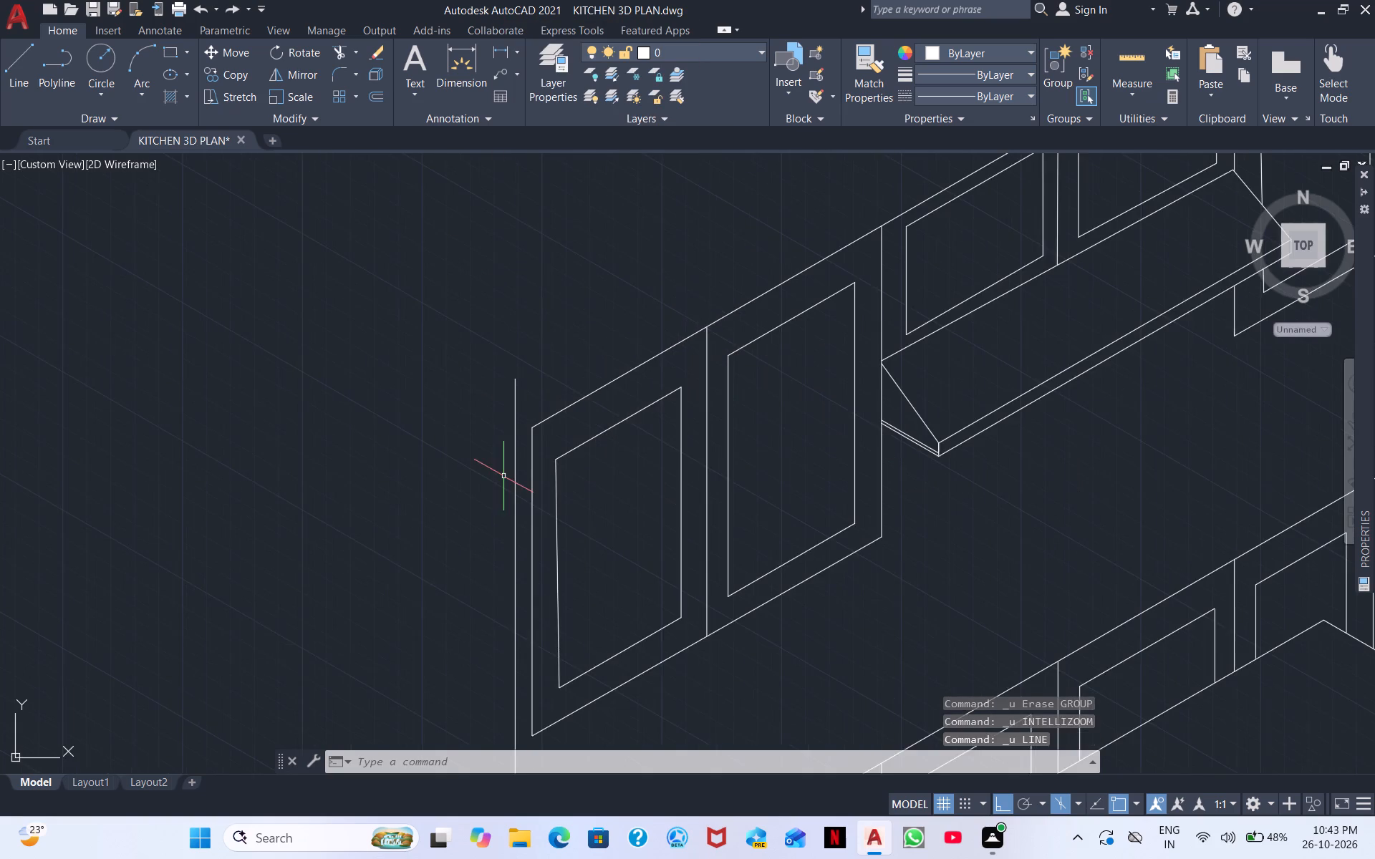
{"action": "key", "text": "ctrl+z"}
{"action": "key", "text": "ctrl+z"}
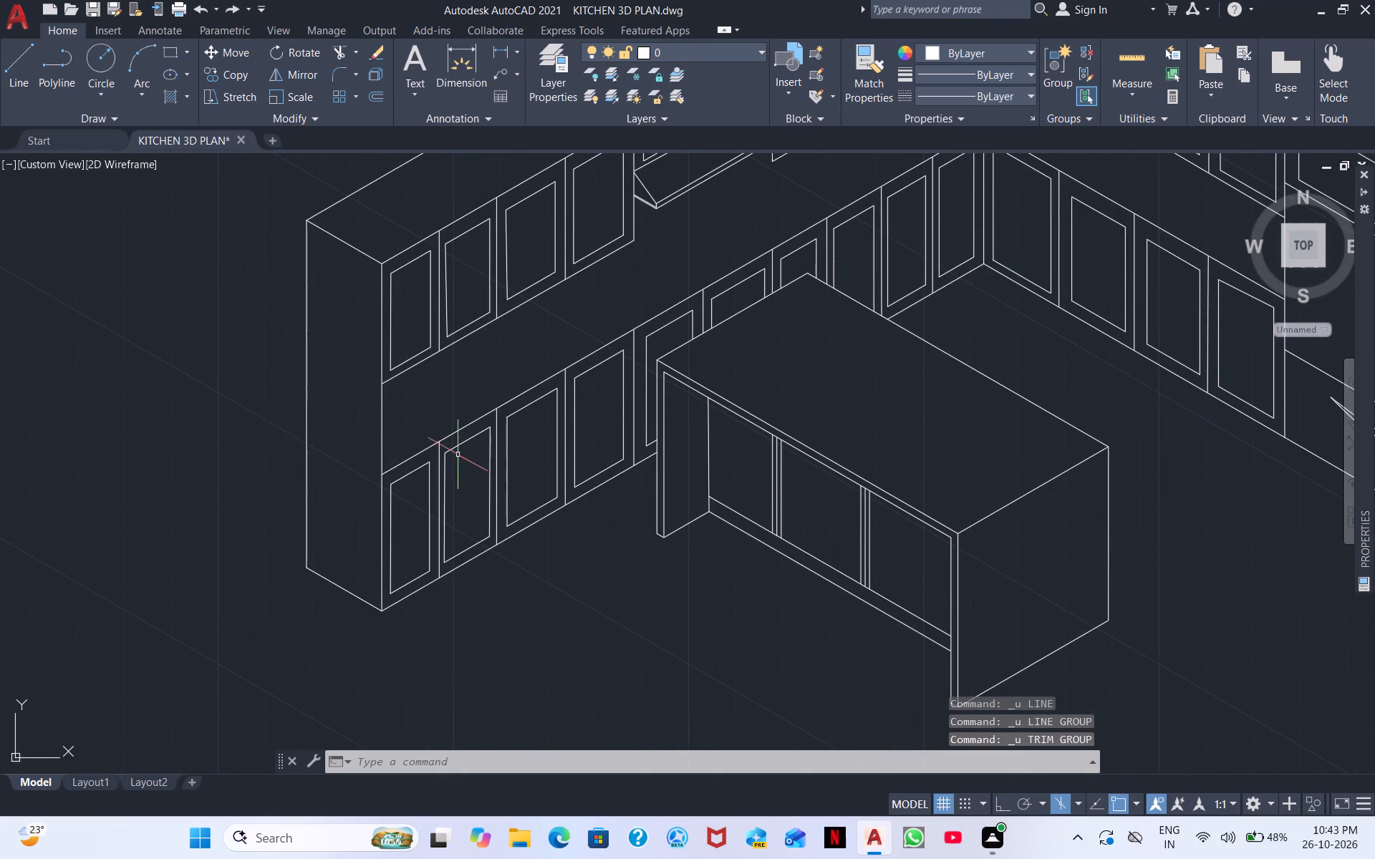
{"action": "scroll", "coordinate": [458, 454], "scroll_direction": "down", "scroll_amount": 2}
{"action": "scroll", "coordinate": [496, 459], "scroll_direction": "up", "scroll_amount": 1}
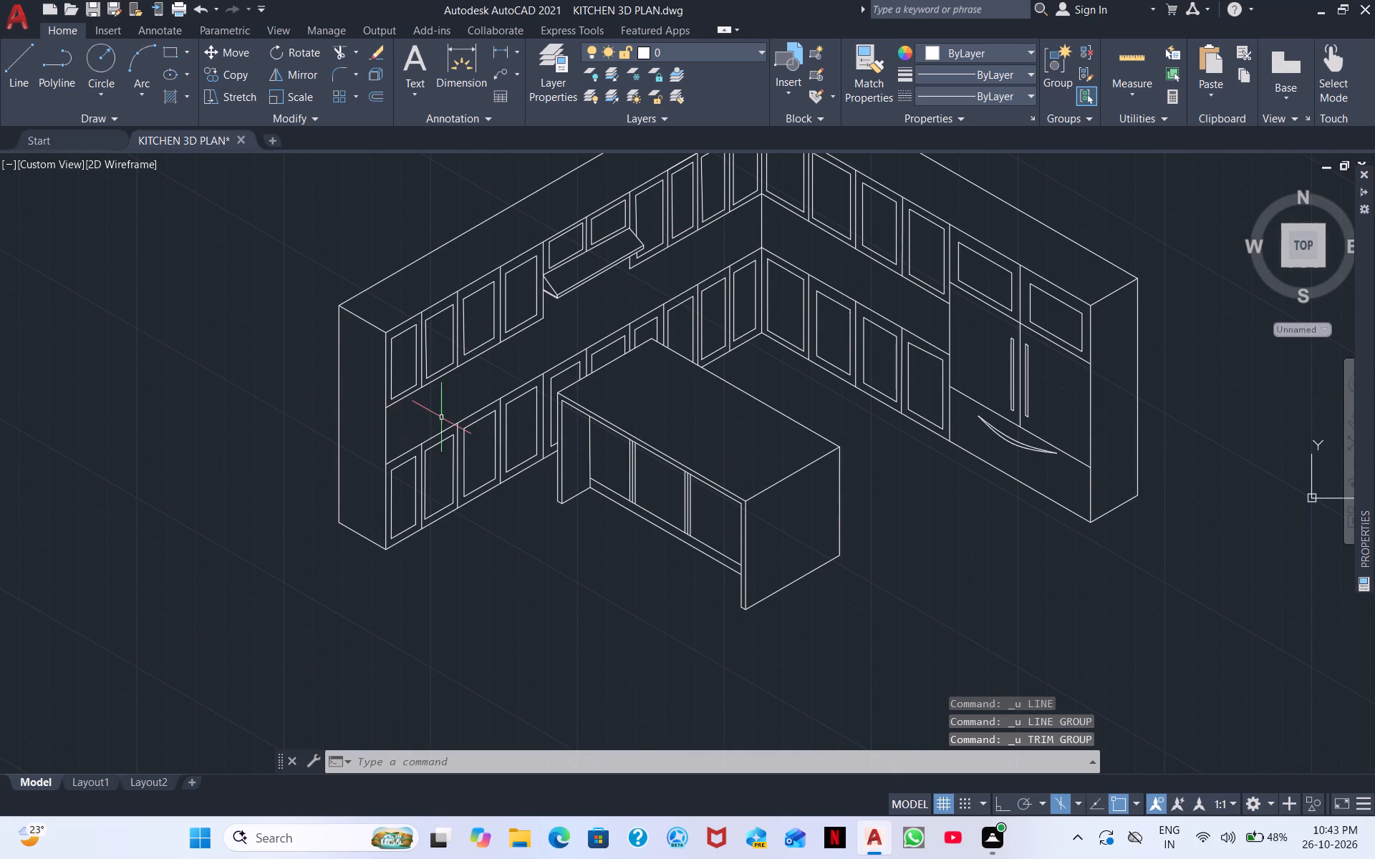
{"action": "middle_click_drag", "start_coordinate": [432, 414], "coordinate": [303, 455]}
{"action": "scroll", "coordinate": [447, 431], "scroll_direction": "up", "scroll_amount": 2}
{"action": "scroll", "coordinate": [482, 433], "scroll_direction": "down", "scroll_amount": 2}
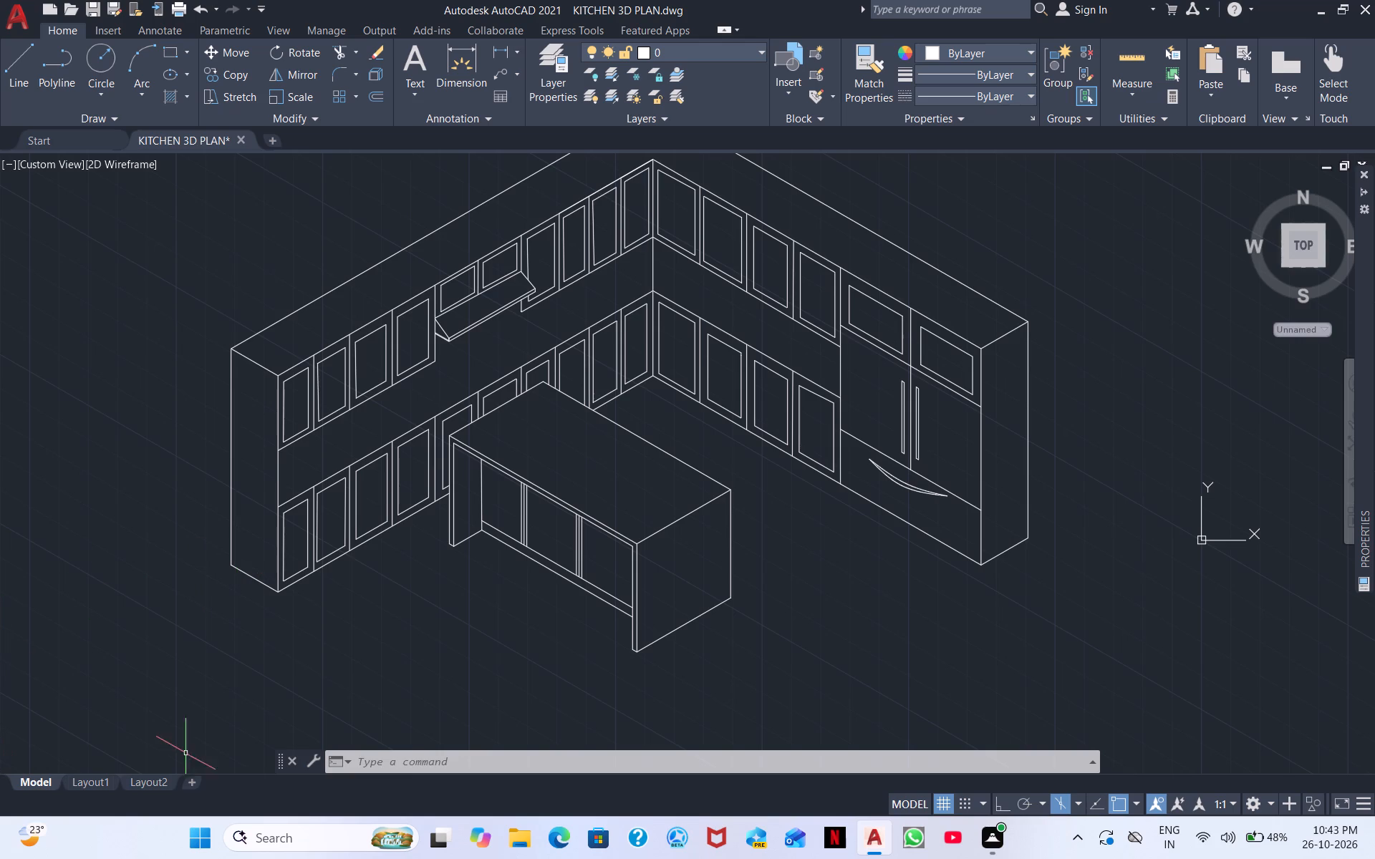
Hatch the island's countertop, the inner face of its far end panel and its large near end panel in solid pink 221,179,212.
{"action": "scroll", "coordinate": [211, 727], "scroll_direction": "up", "scroll_amount": 1}
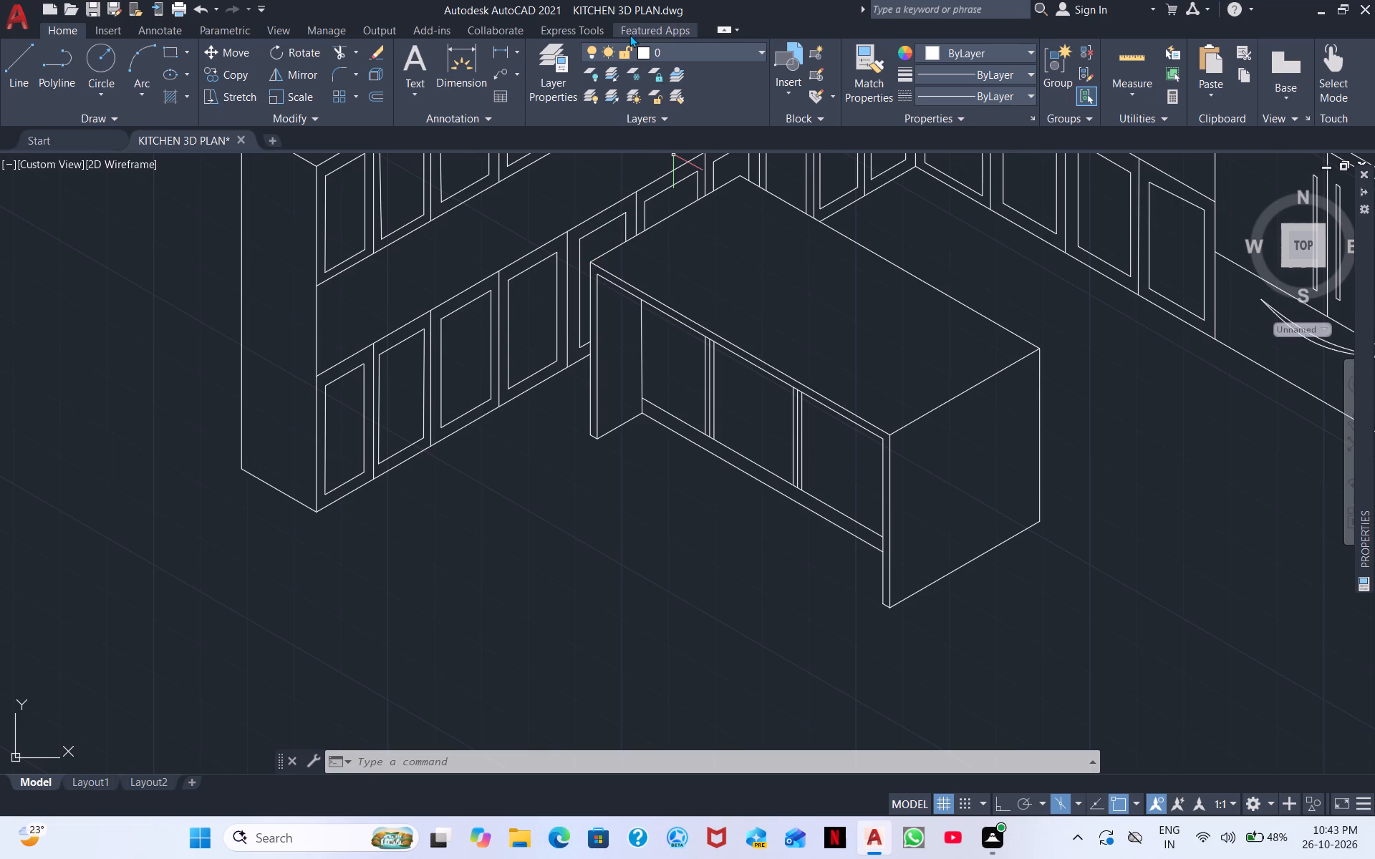
{"action": "left_click", "coordinate": [188, 91]}
{"action": "left_click", "coordinate": [169, 96]}
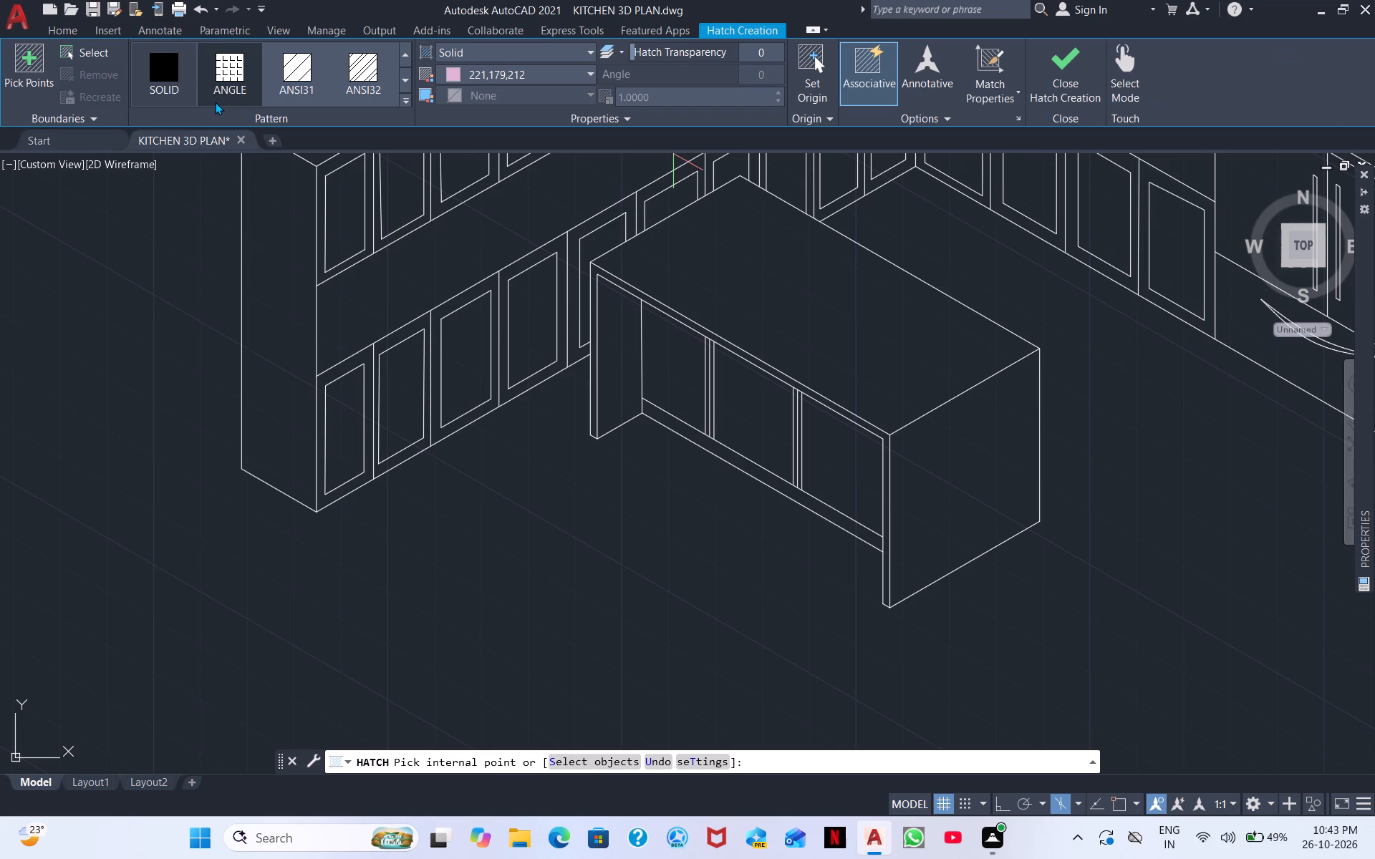
{"action": "left_click", "coordinate": [177, 82]}
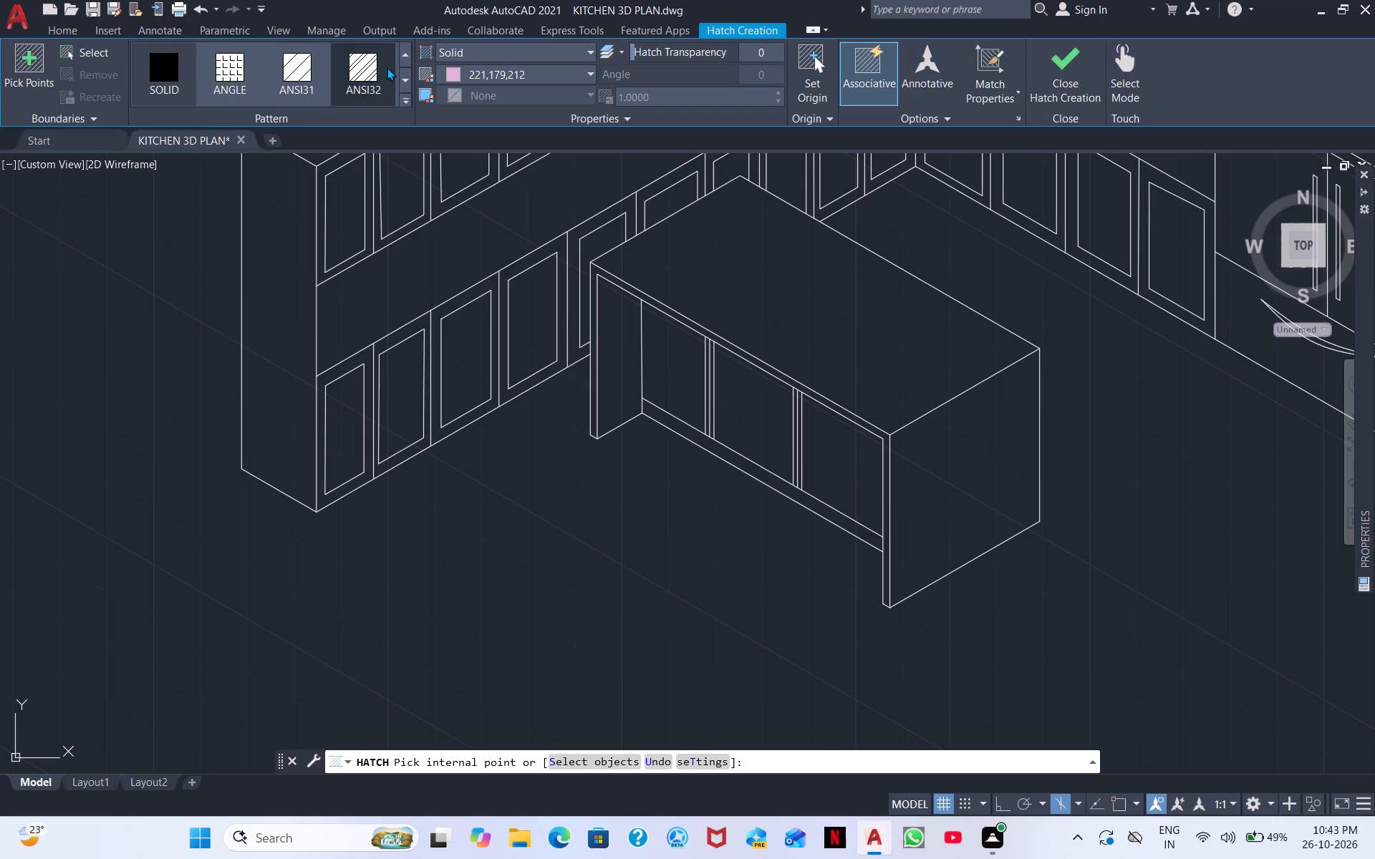
{"action": "left_click", "coordinate": [465, 79]}
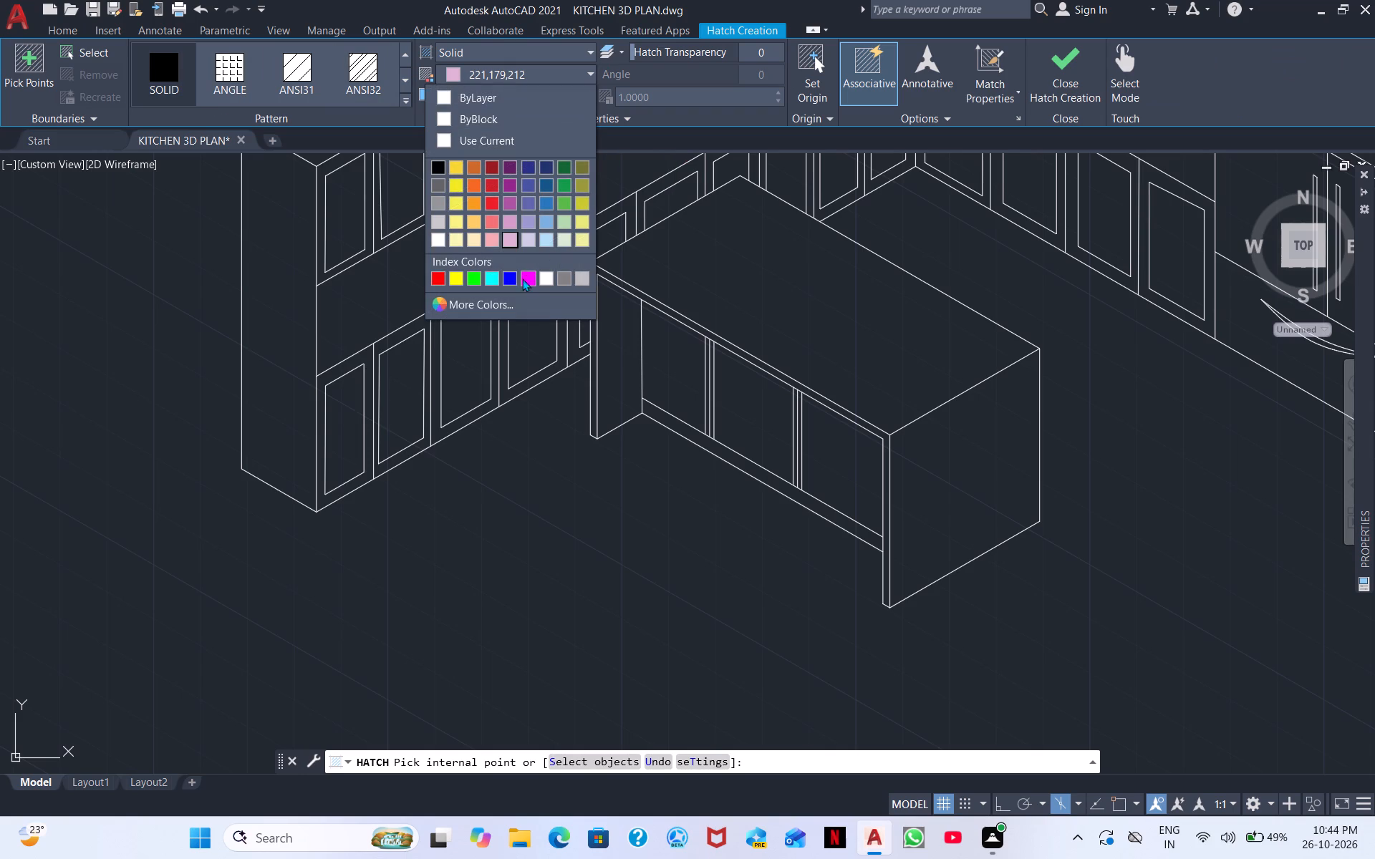
{"action": "left_click", "coordinate": [503, 244]}
{"action": "left_click", "coordinate": [681, 274]}
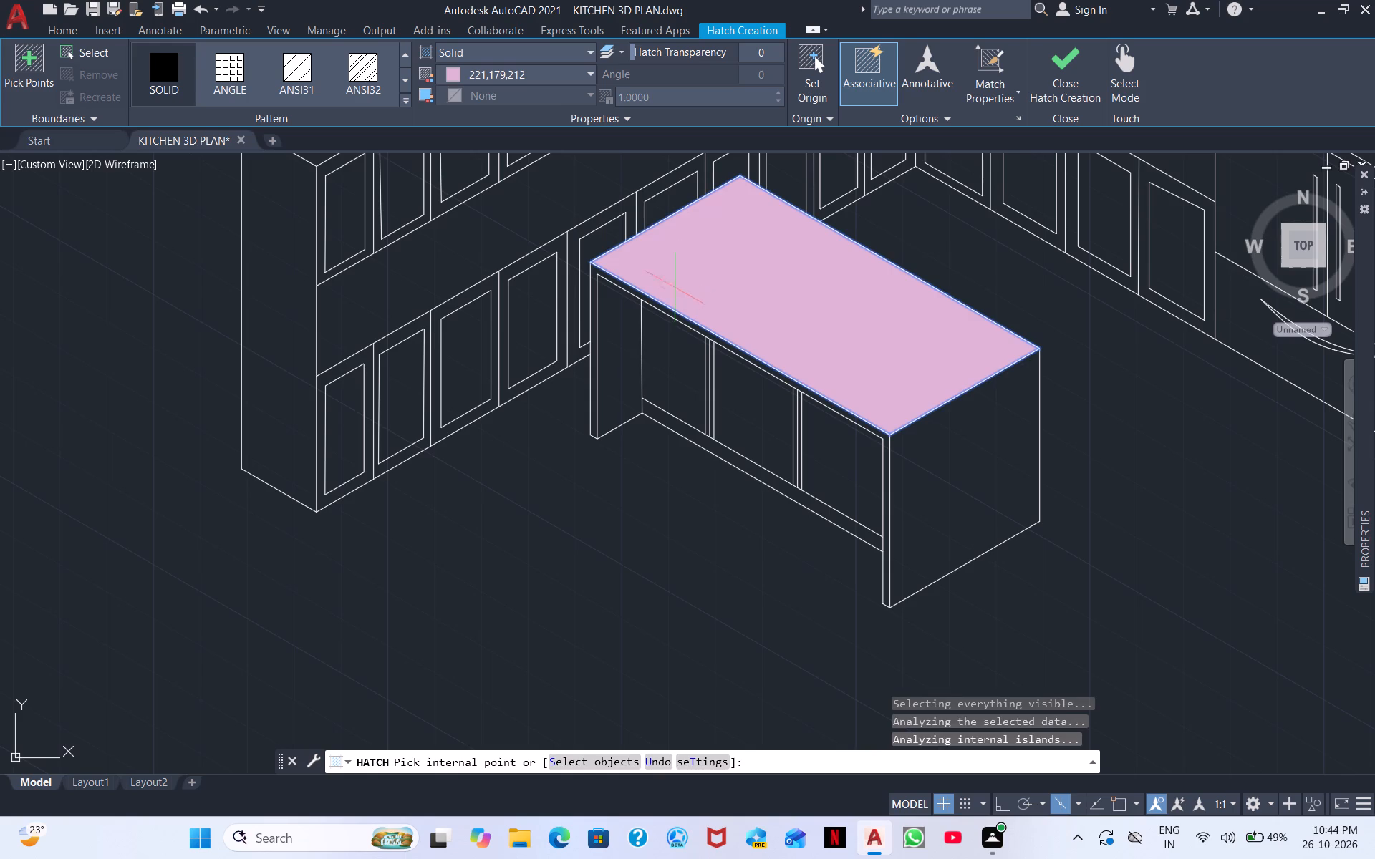
{"action": "left_click", "coordinate": [620, 355]}
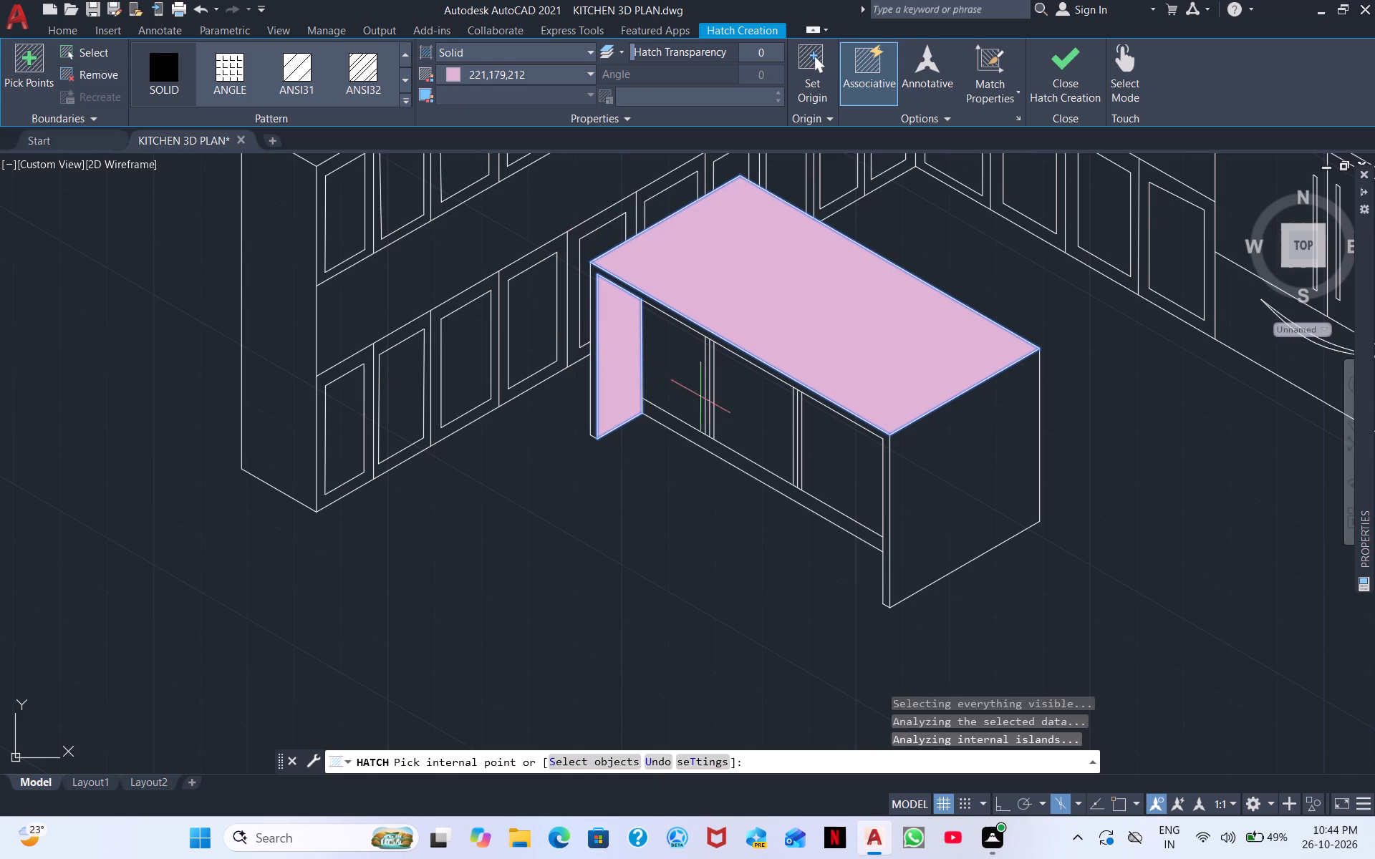
{"action": "left_click", "coordinate": [929, 482]}
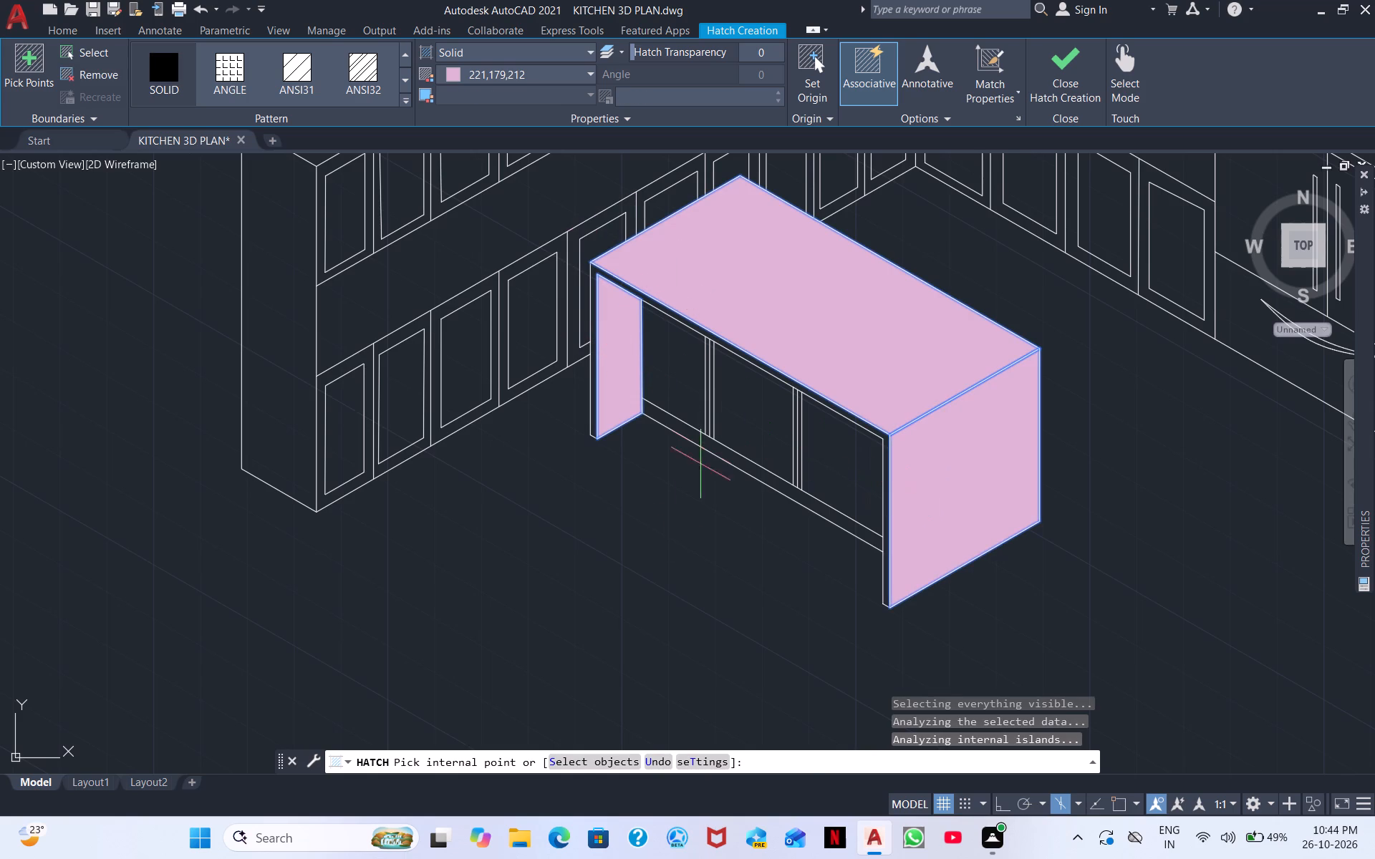
{"action": "right_click", "coordinate": [652, 536]}
{"action": "left_click", "coordinate": [732, 543]}
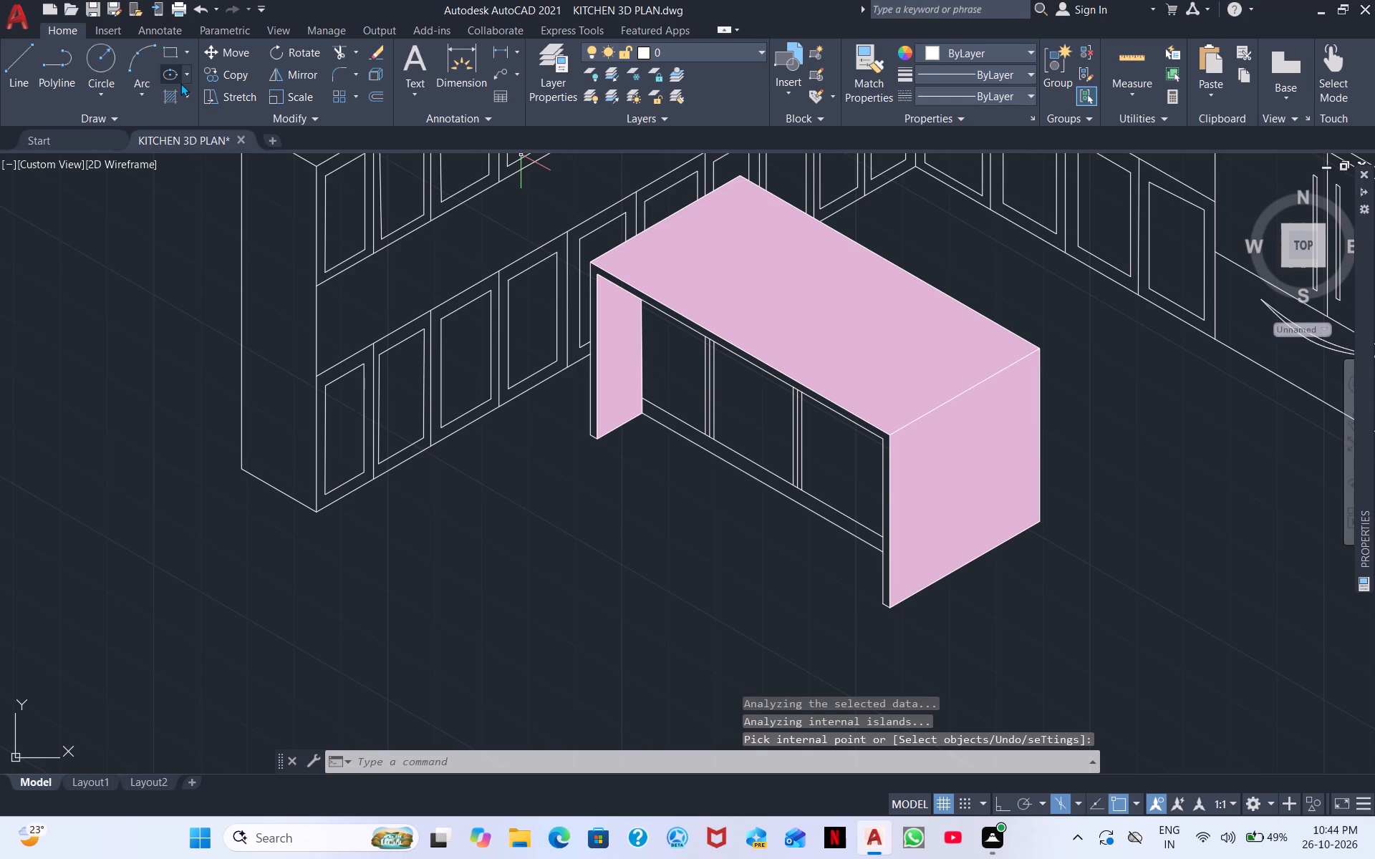
Start a solid hatch in orange 248,153,30, matching the coloured reference, and fill the two cabinet doors above the fridge.
{"action": "left_click", "coordinate": [184, 92]}
{"action": "left_click", "coordinate": [175, 94]}
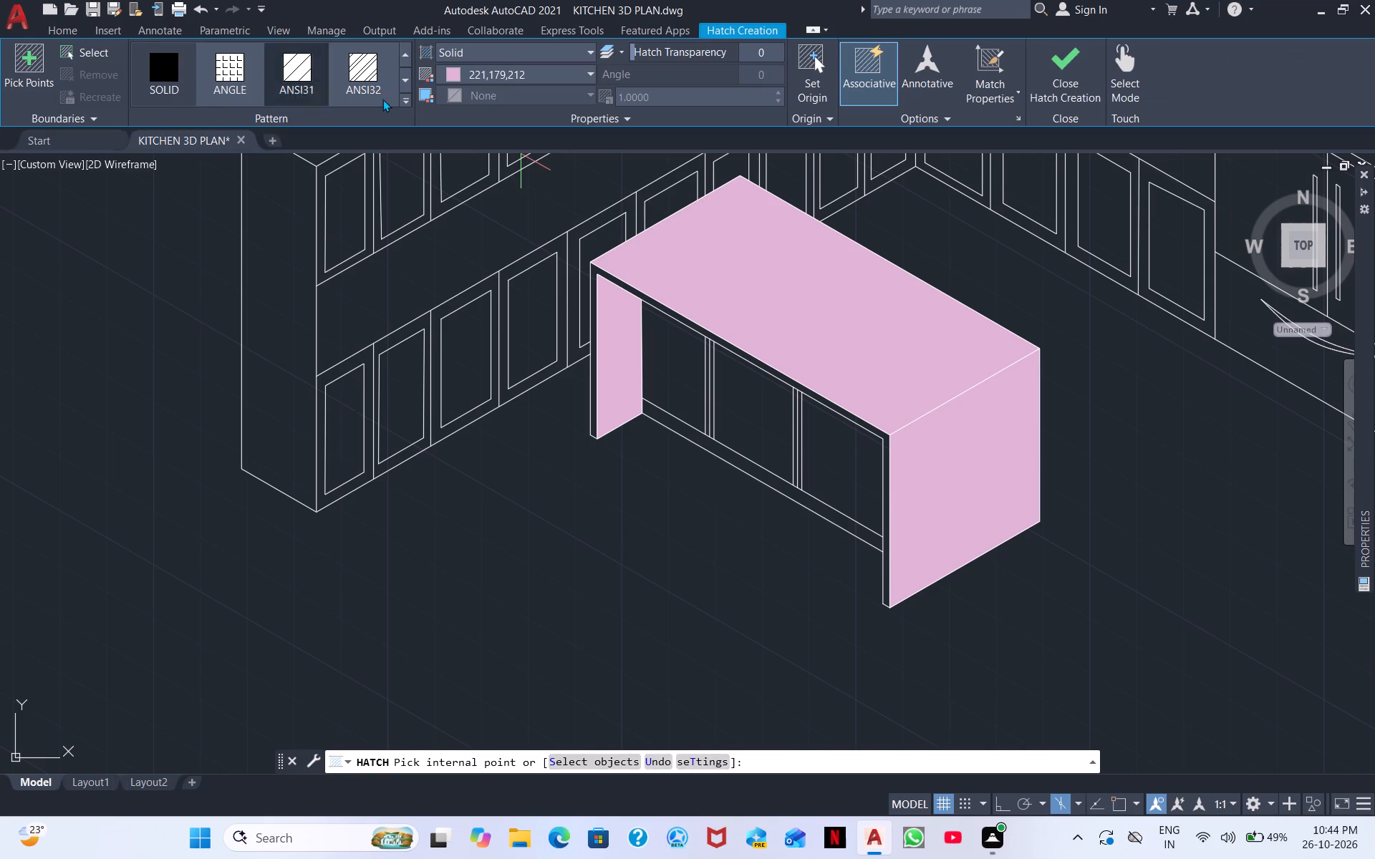
{"action": "left_click", "coordinate": [493, 76]}
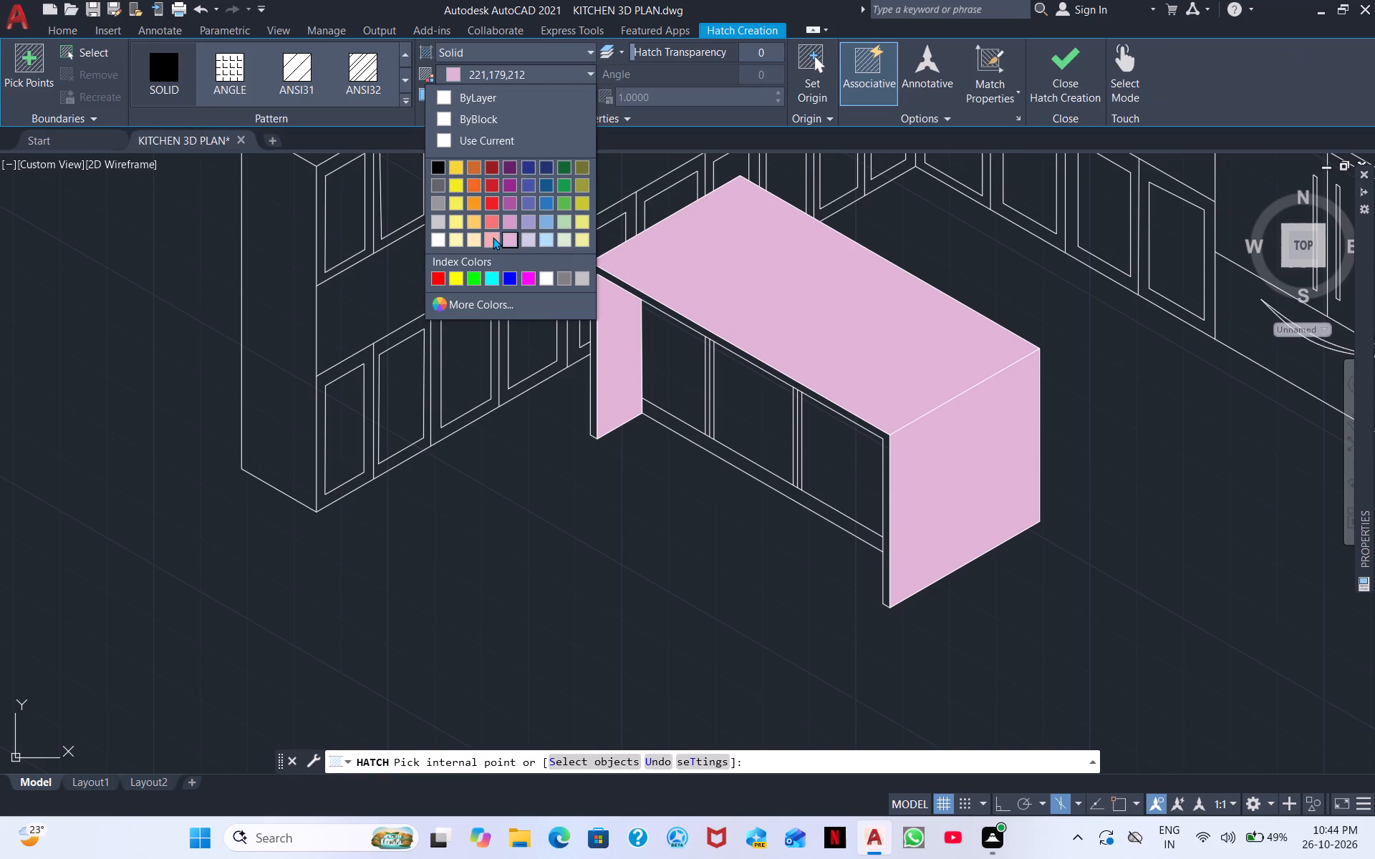
{"action": "left_click", "coordinate": [490, 236]}
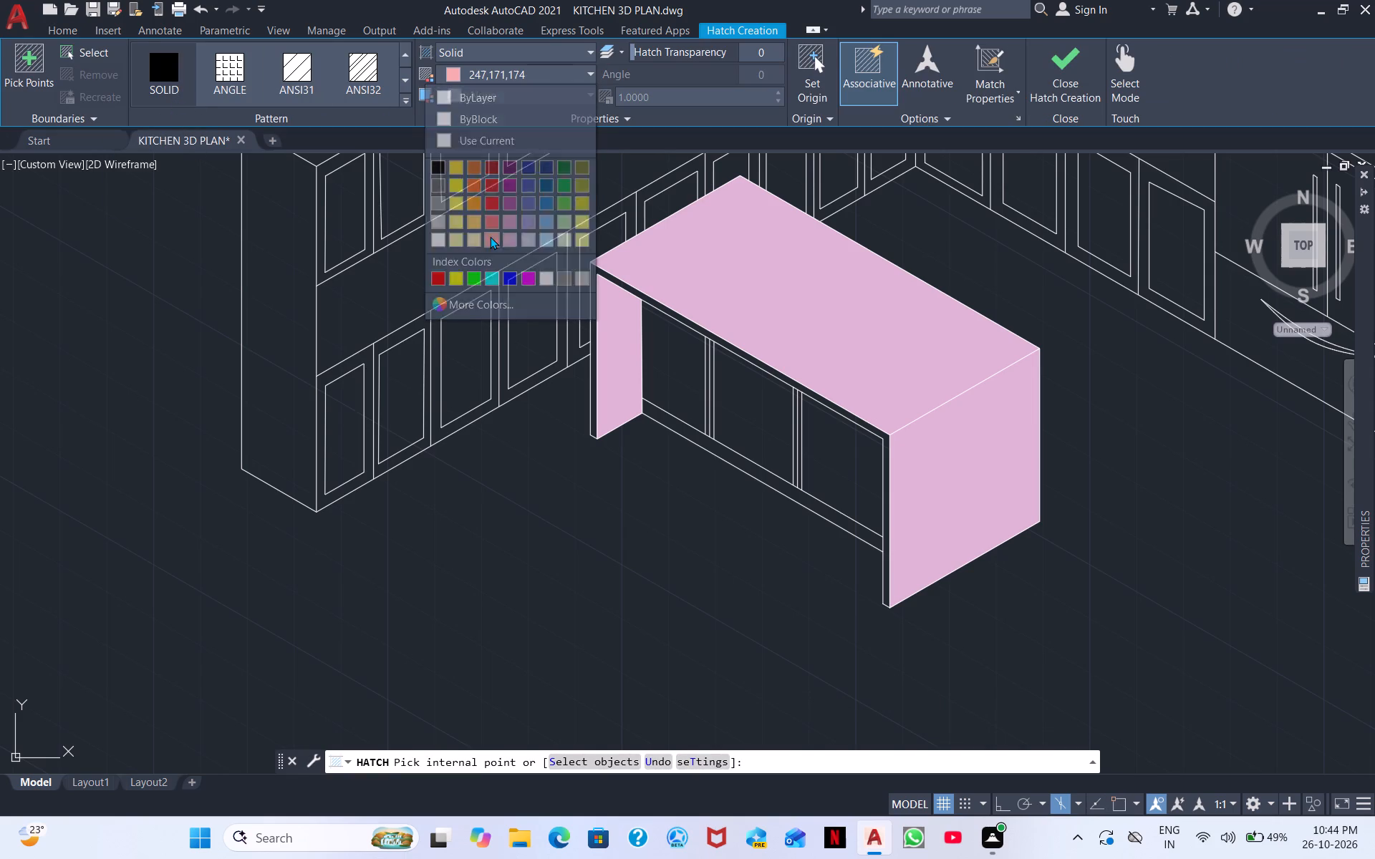
{"action": "left_click", "coordinate": [506, 69]}
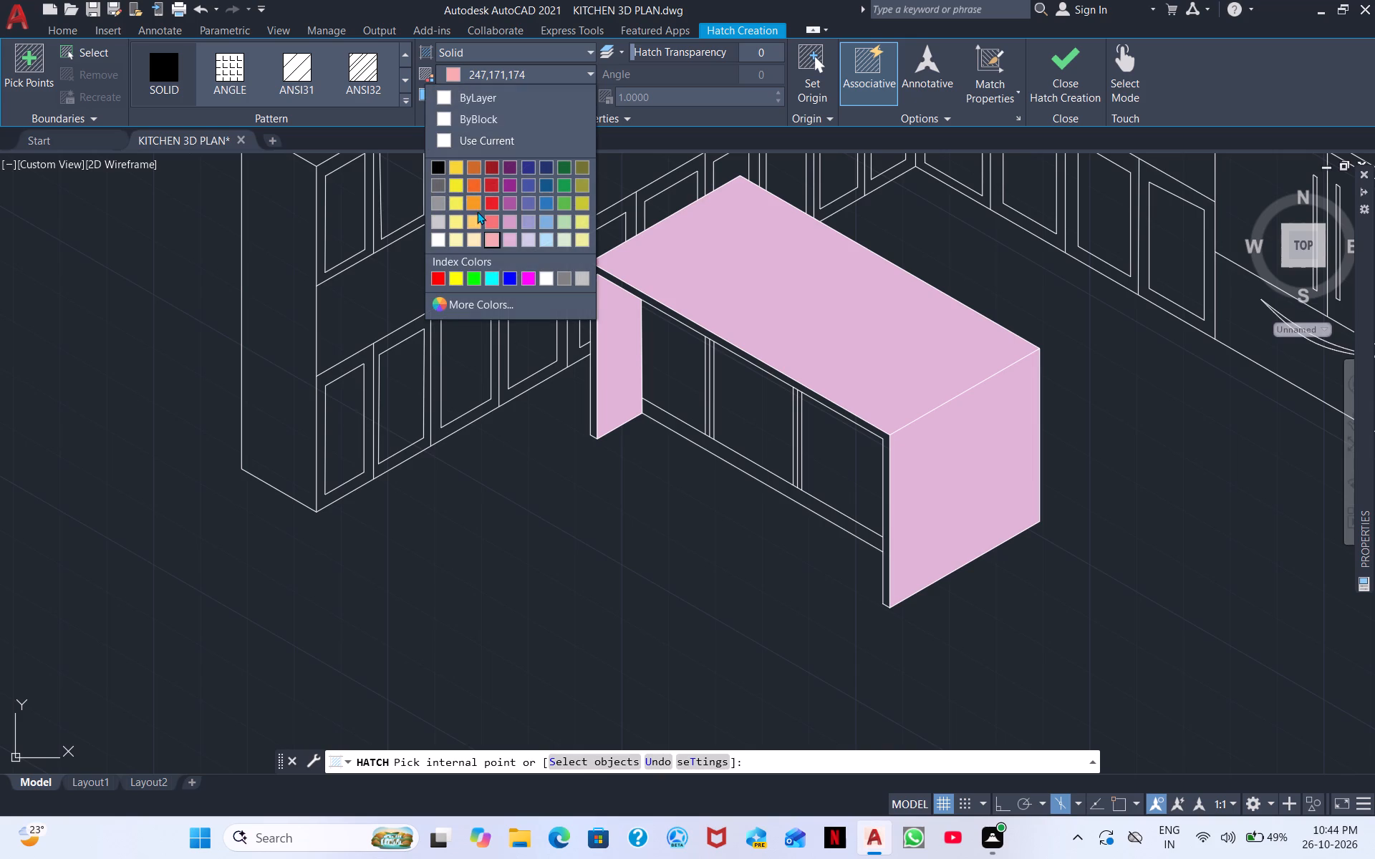
{"action": "left_click", "coordinate": [488, 225]}
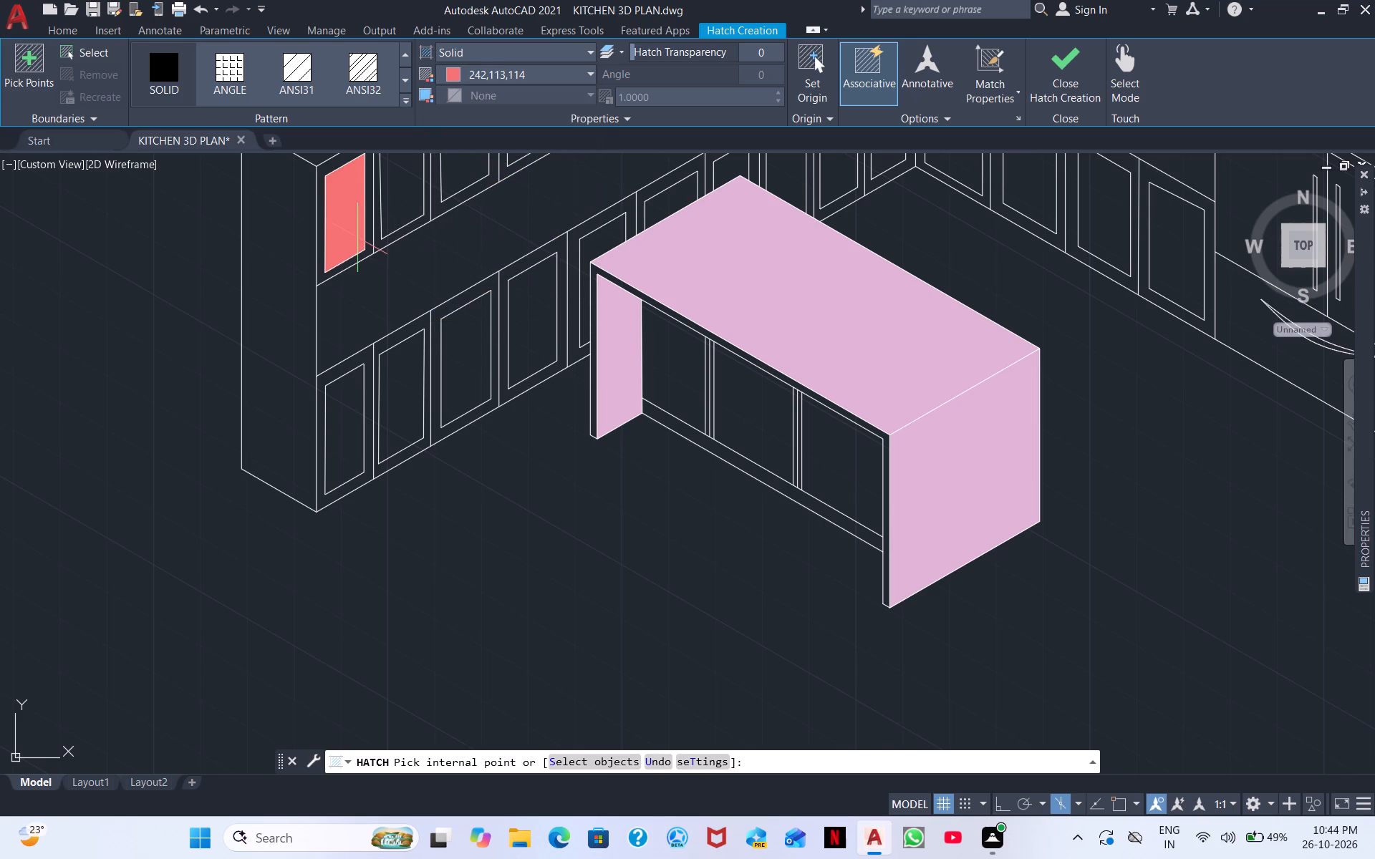
{"action": "scroll", "coordinate": [623, 210], "scroll_direction": "down", "scroll_amount": 2}
{"action": "middle_click_drag", "start_coordinate": [926, 374], "coordinate": [482, 487]}
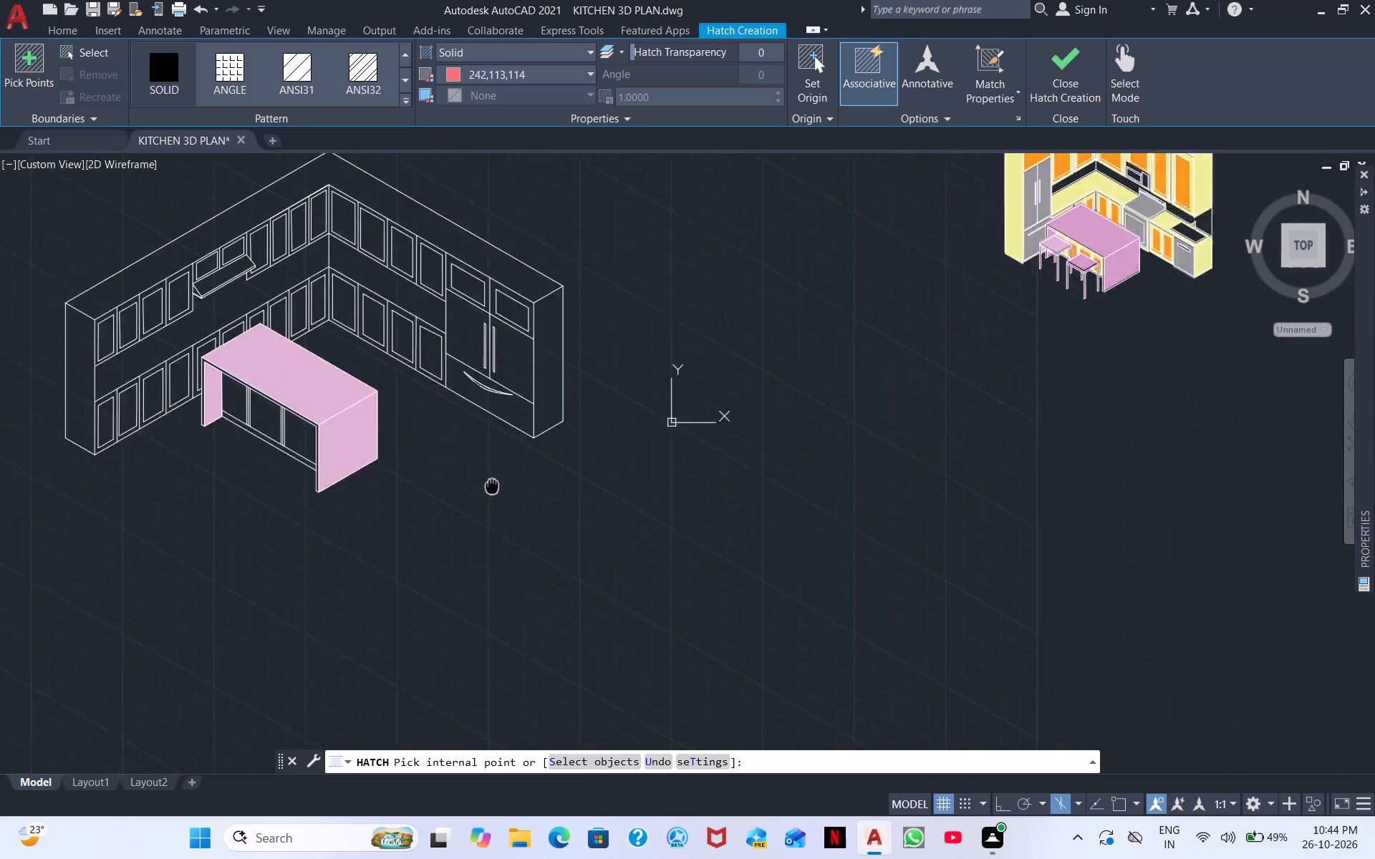
{"action": "middle_click_drag", "start_coordinate": [482, 487], "coordinate": [290, 521]}
{"action": "middle_click_drag", "start_coordinate": [290, 521], "coordinate": [303, 513]}
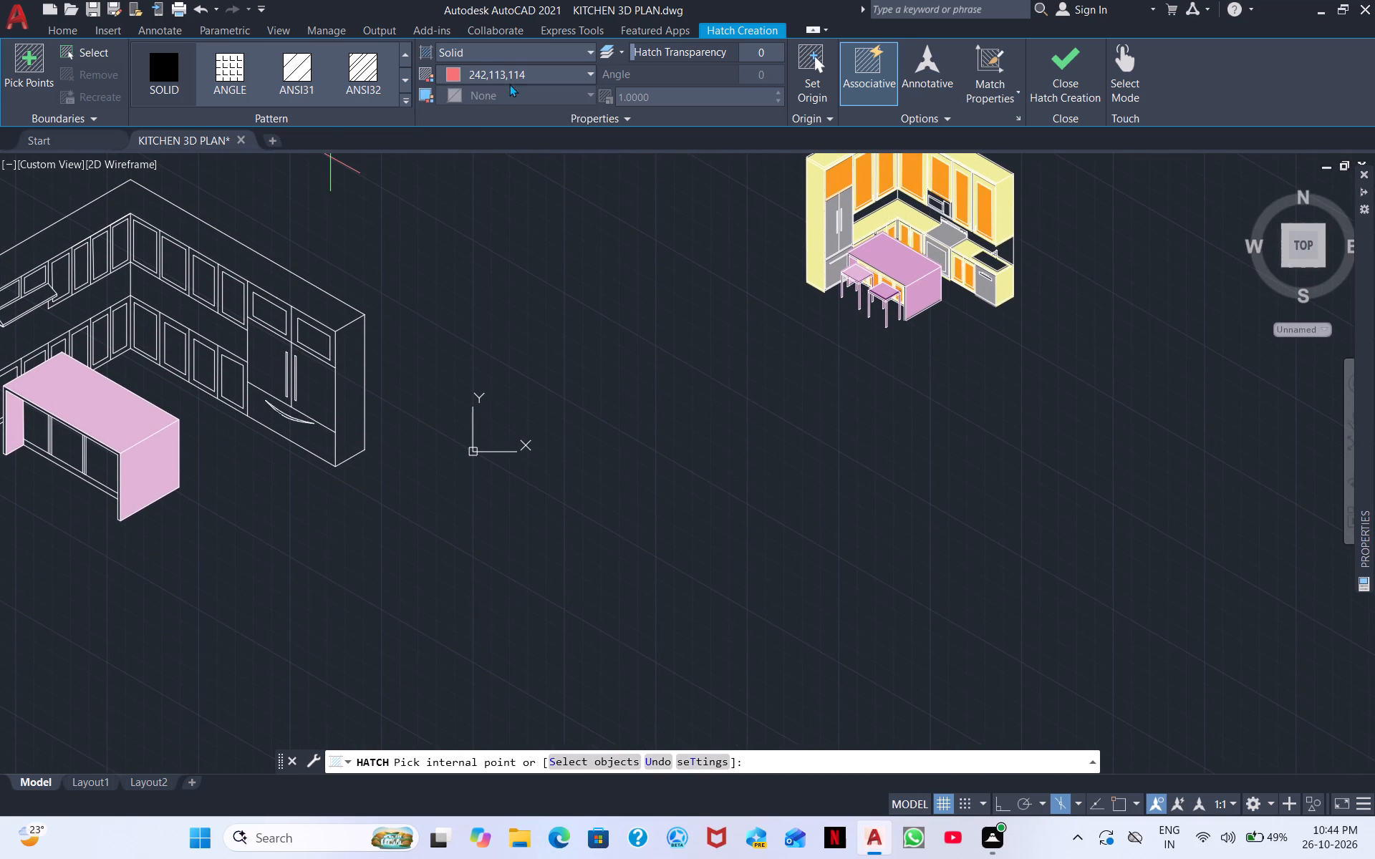
{"action": "left_click", "coordinate": [513, 79]}
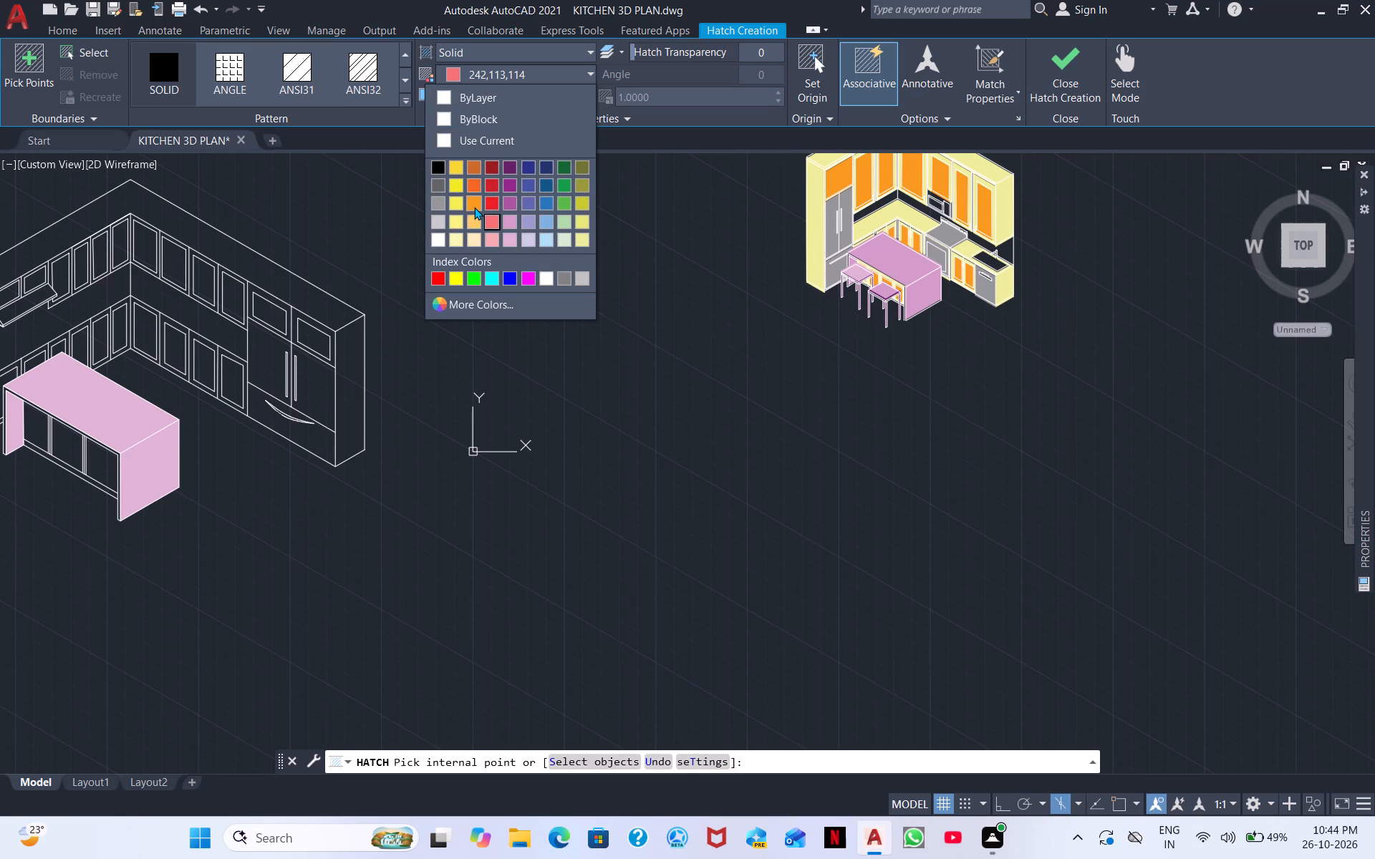
{"action": "left_click", "coordinate": [474, 206]}
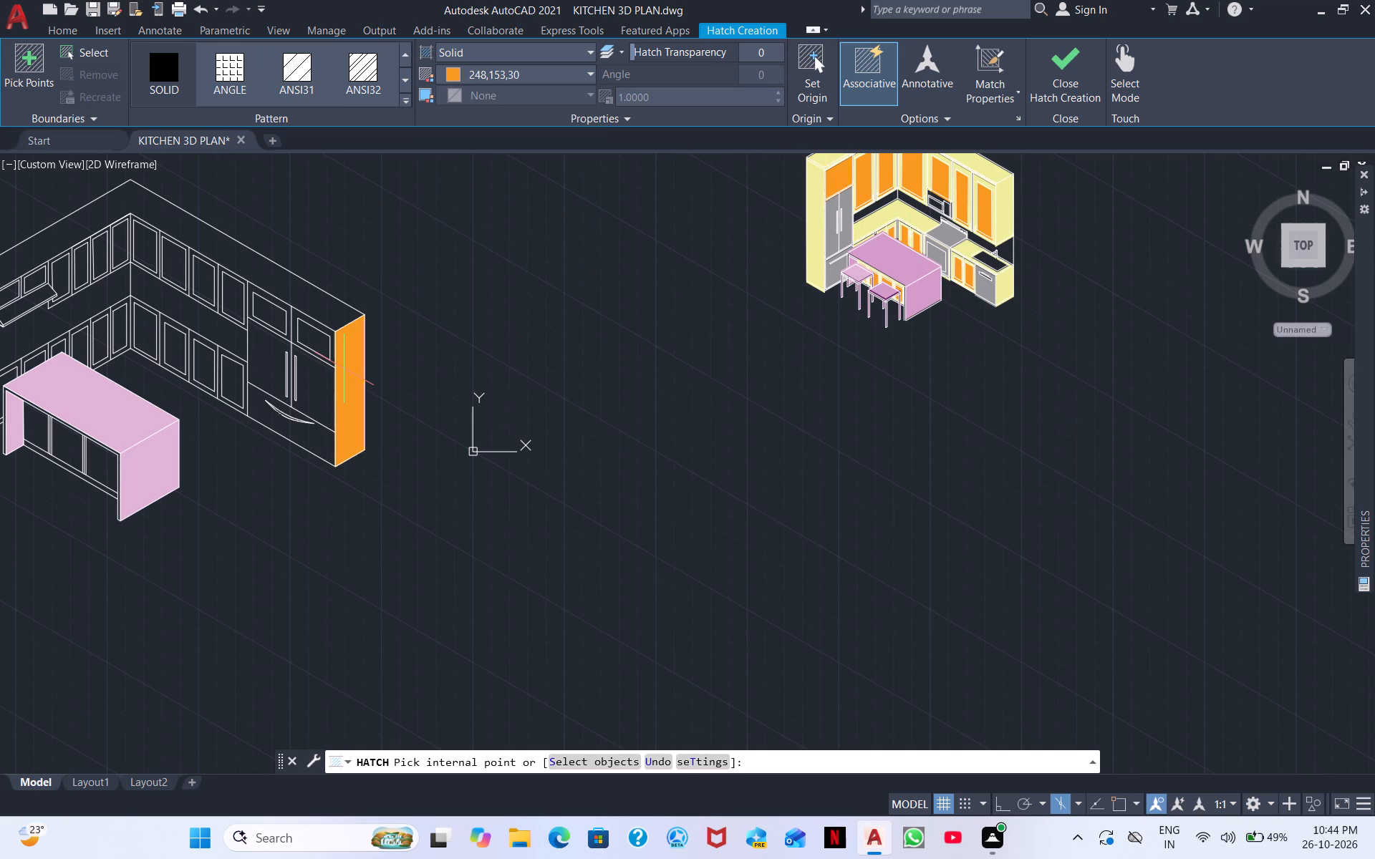
{"action": "left_click", "coordinate": [319, 346]}
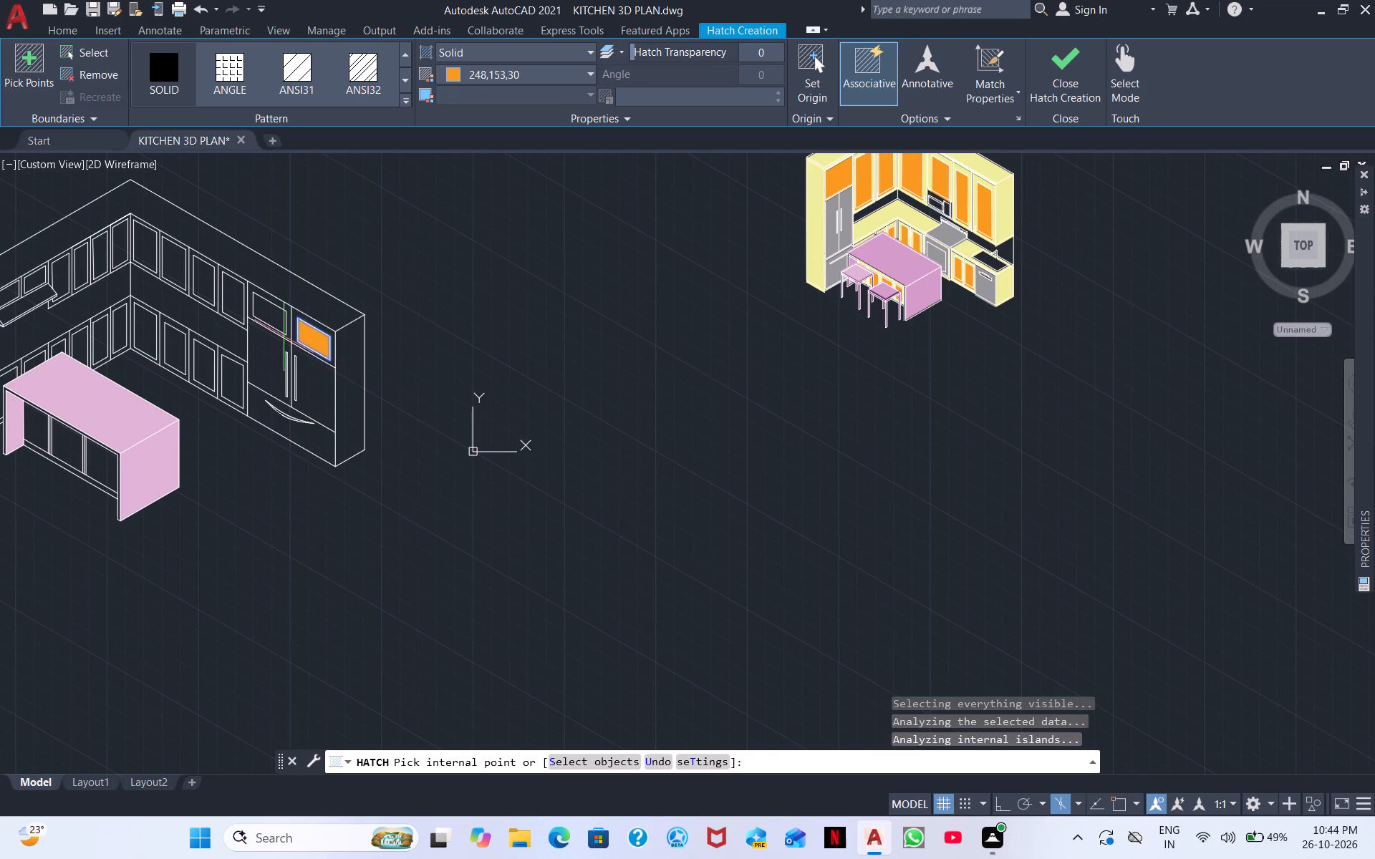
{"action": "middle_click_drag", "start_coordinate": [294, 339], "coordinate": [525, 344]}
{"action": "left_click", "coordinate": [502, 318]}
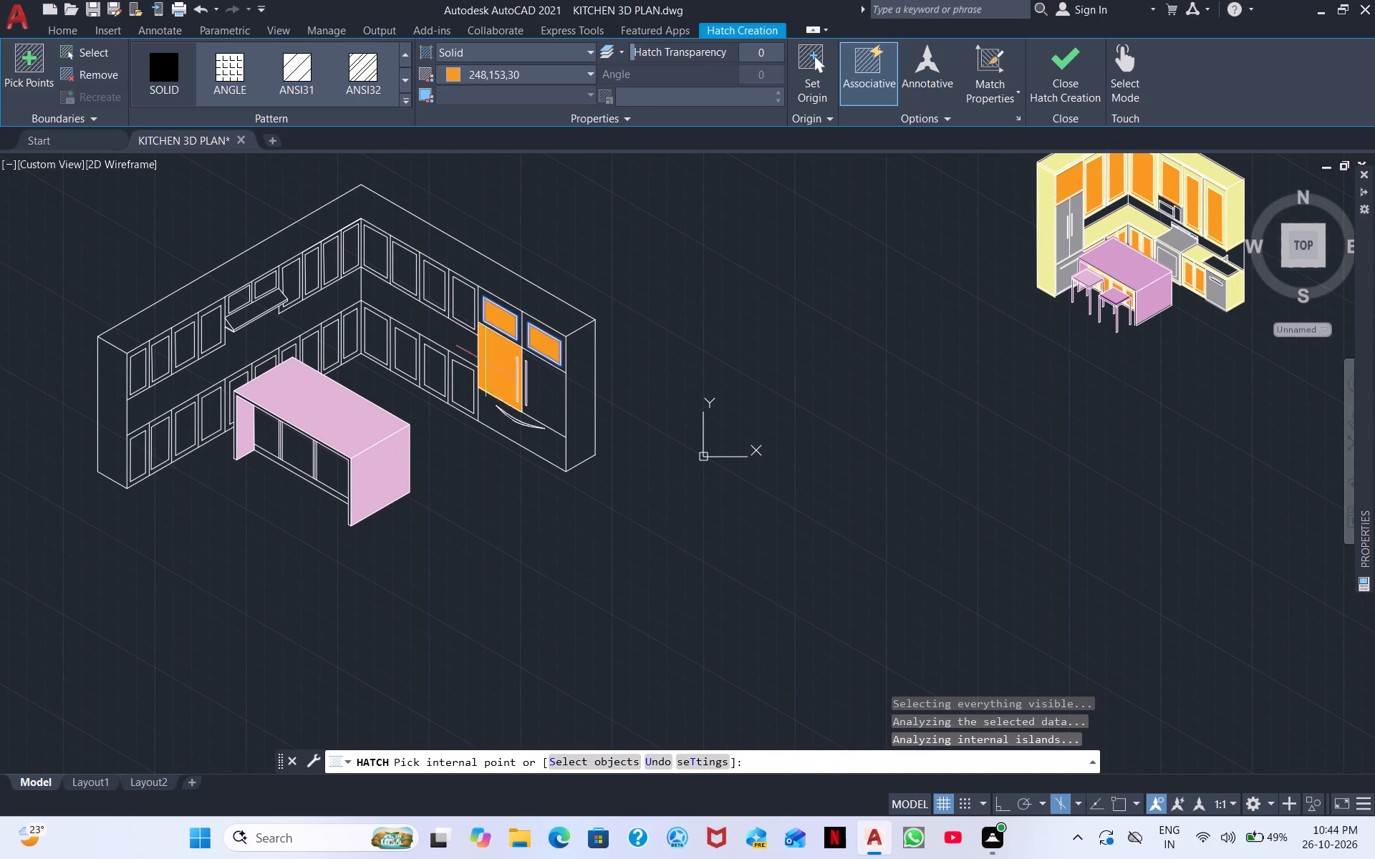
Fill the three upper door panels beside the fridge cabinets on the right-hand run with the same orange.
{"action": "left_click", "coordinate": [469, 300]}
{"action": "left_click", "coordinate": [436, 291]}
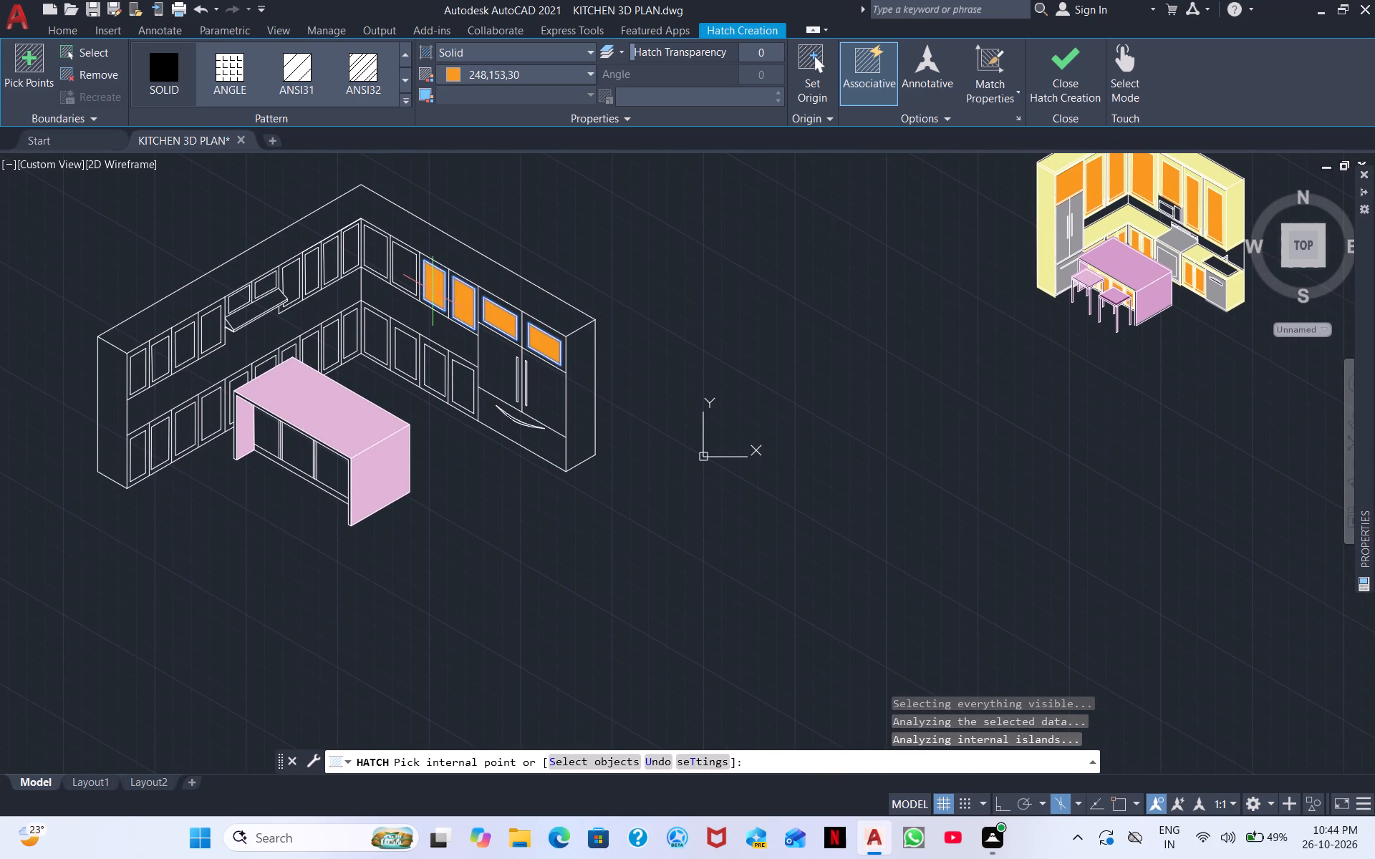
{"action": "scroll", "coordinate": [440, 276], "scroll_direction": "up", "scroll_amount": 3}
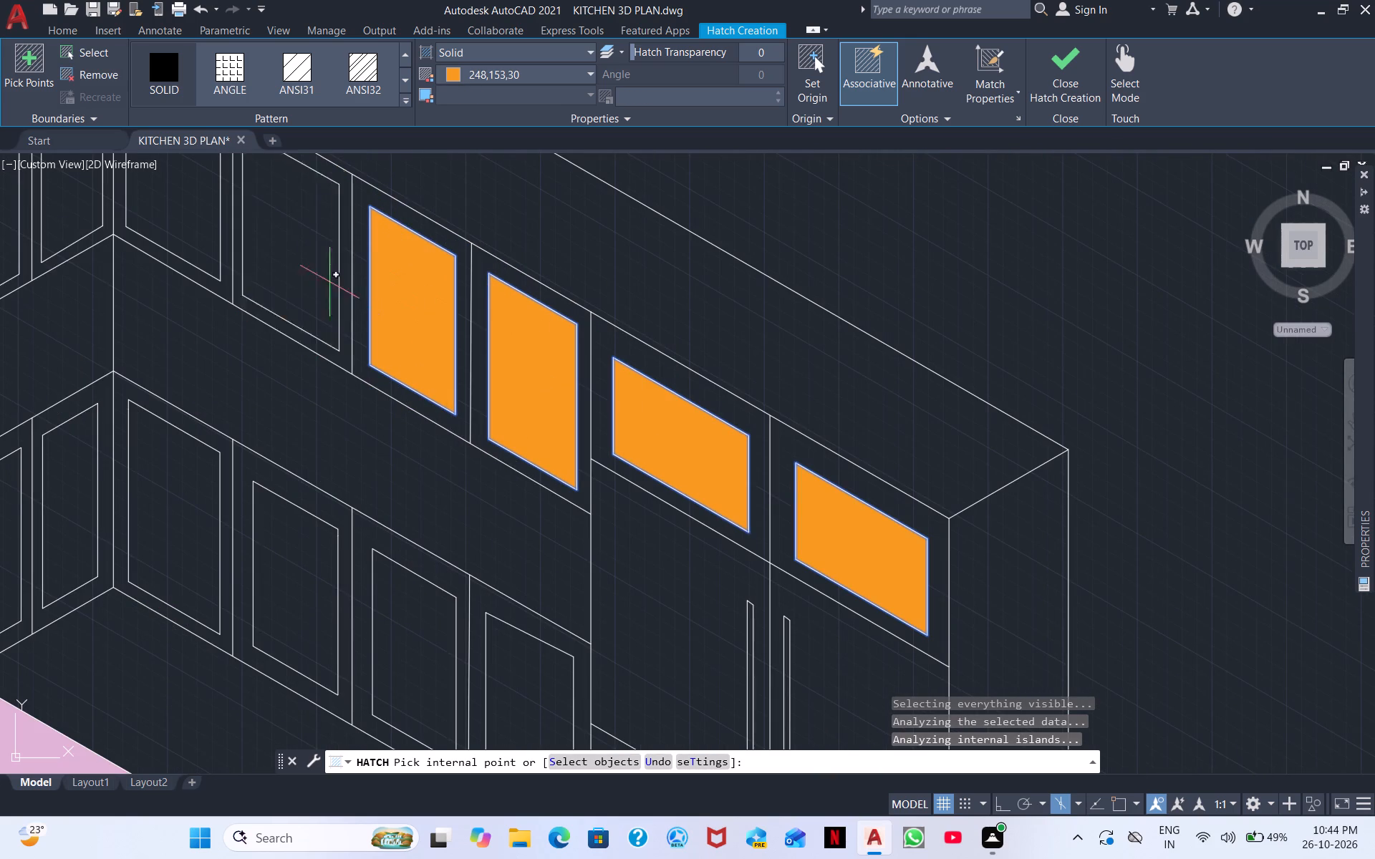
{"action": "left_click", "coordinate": [312, 278]}
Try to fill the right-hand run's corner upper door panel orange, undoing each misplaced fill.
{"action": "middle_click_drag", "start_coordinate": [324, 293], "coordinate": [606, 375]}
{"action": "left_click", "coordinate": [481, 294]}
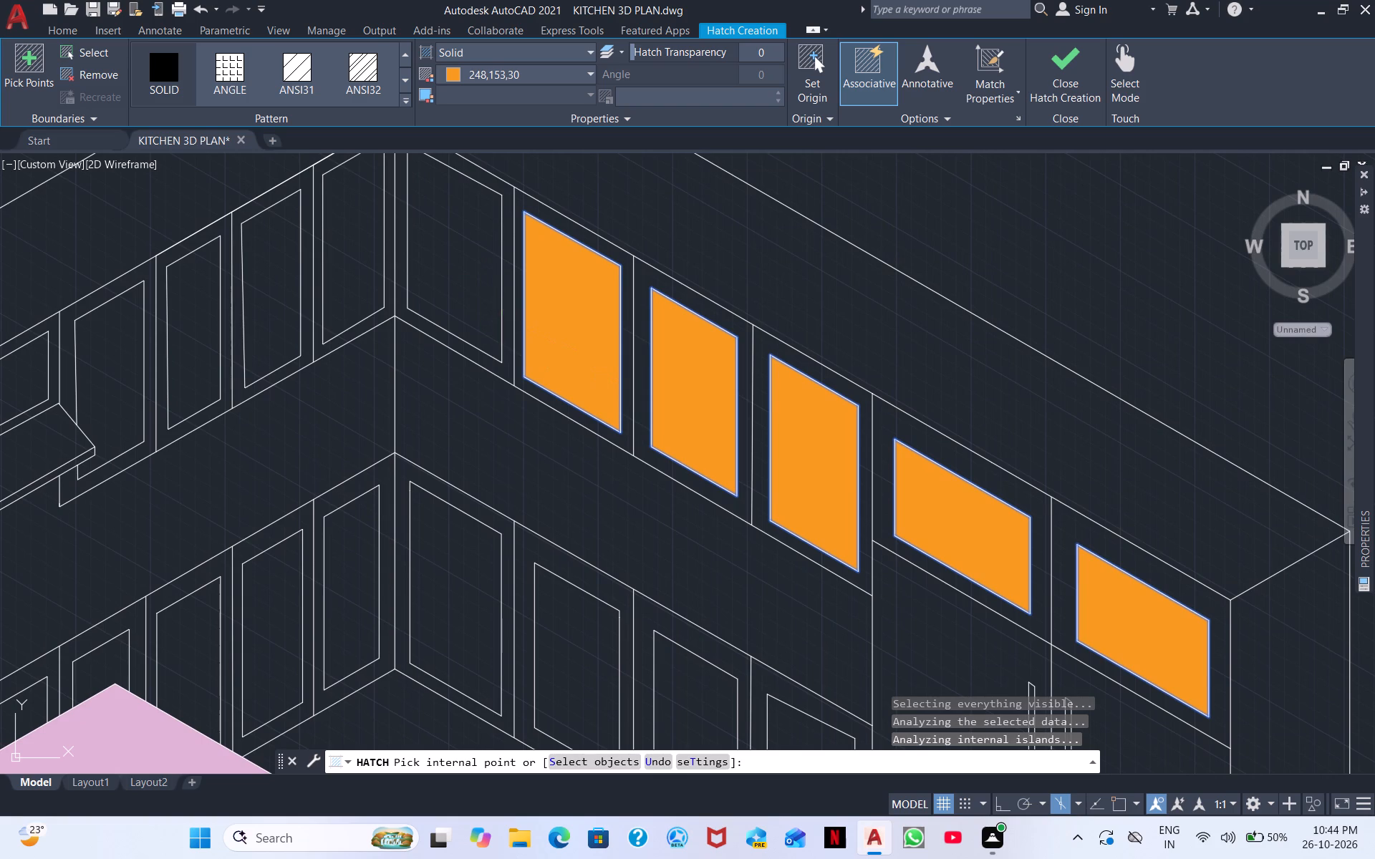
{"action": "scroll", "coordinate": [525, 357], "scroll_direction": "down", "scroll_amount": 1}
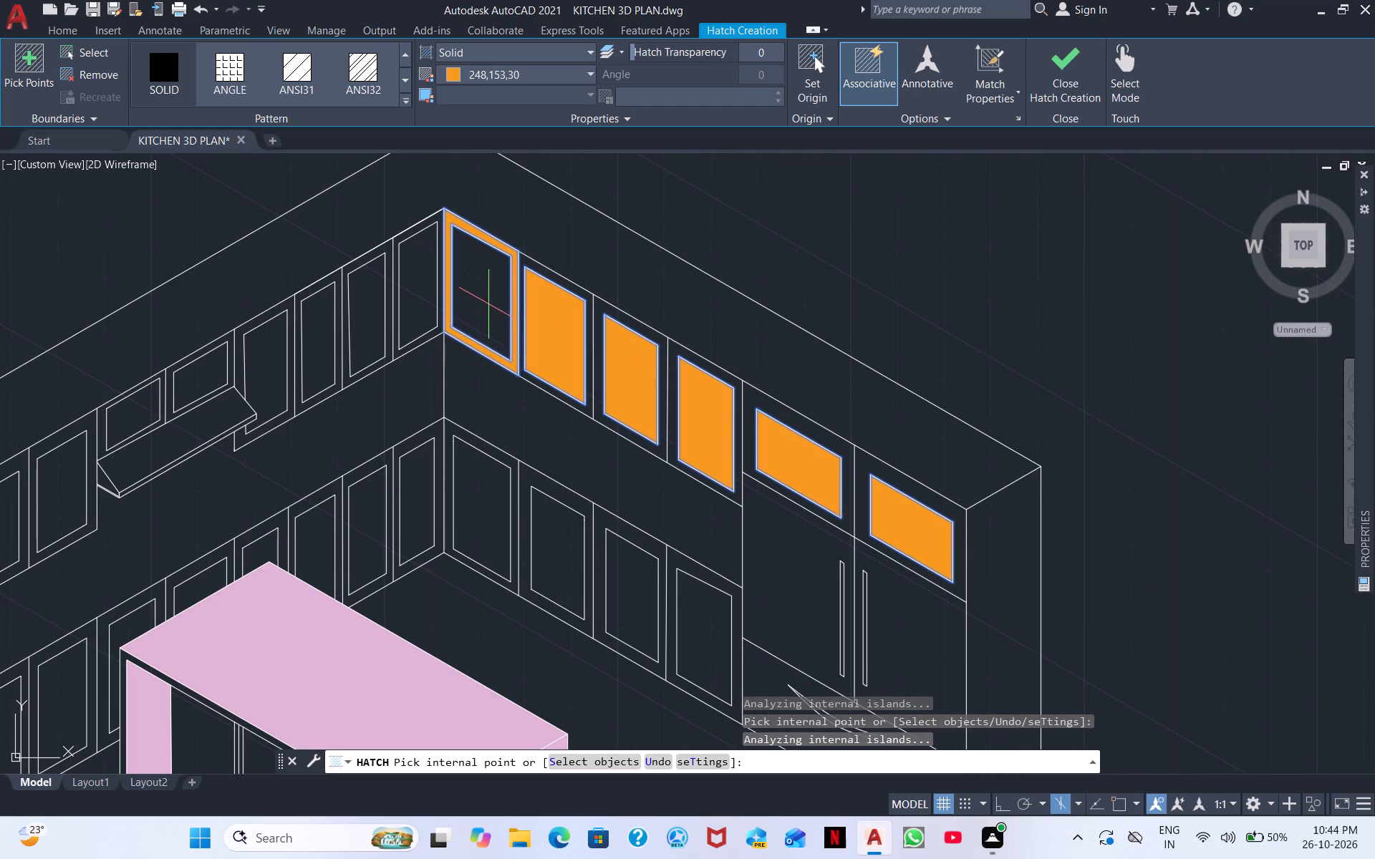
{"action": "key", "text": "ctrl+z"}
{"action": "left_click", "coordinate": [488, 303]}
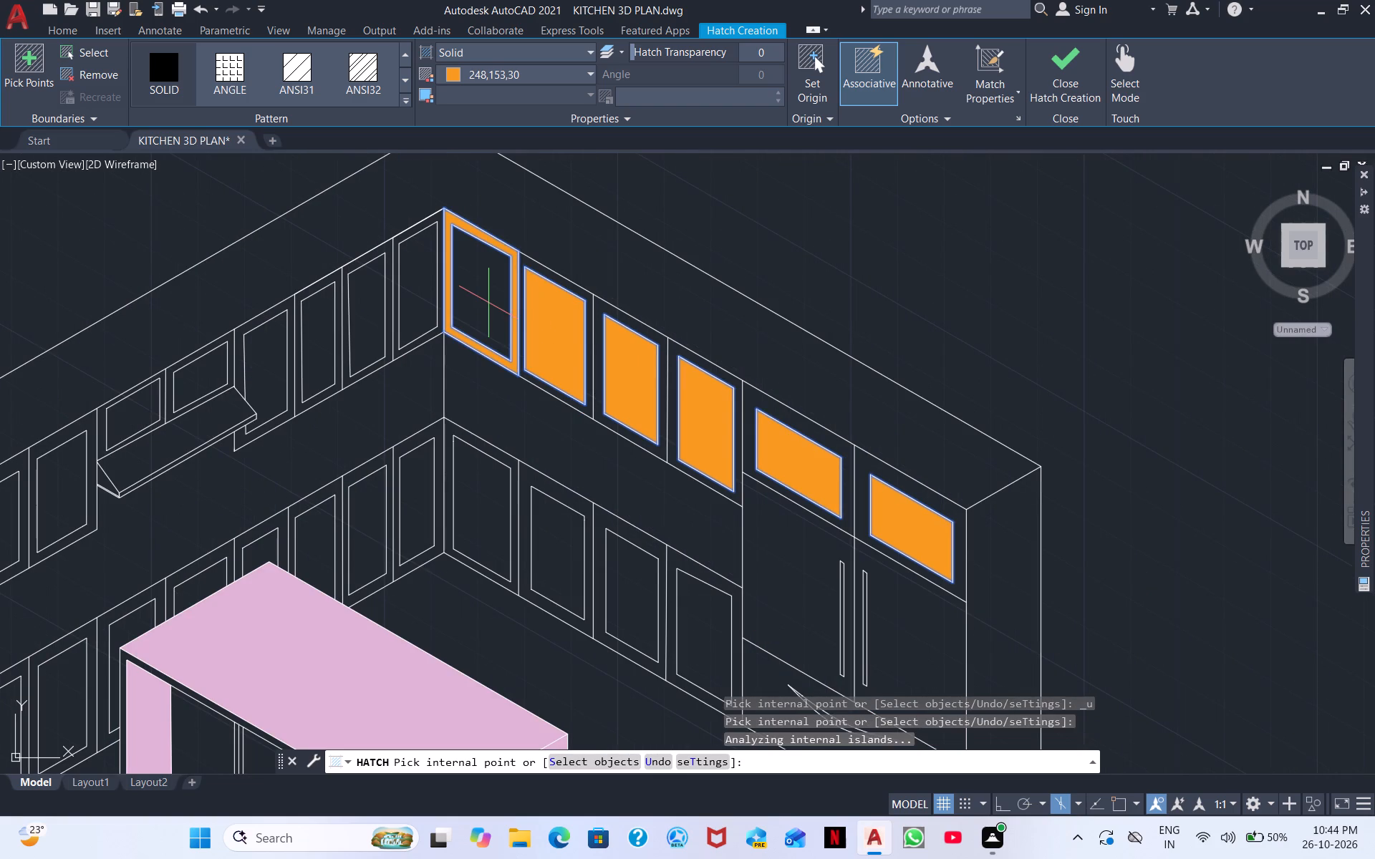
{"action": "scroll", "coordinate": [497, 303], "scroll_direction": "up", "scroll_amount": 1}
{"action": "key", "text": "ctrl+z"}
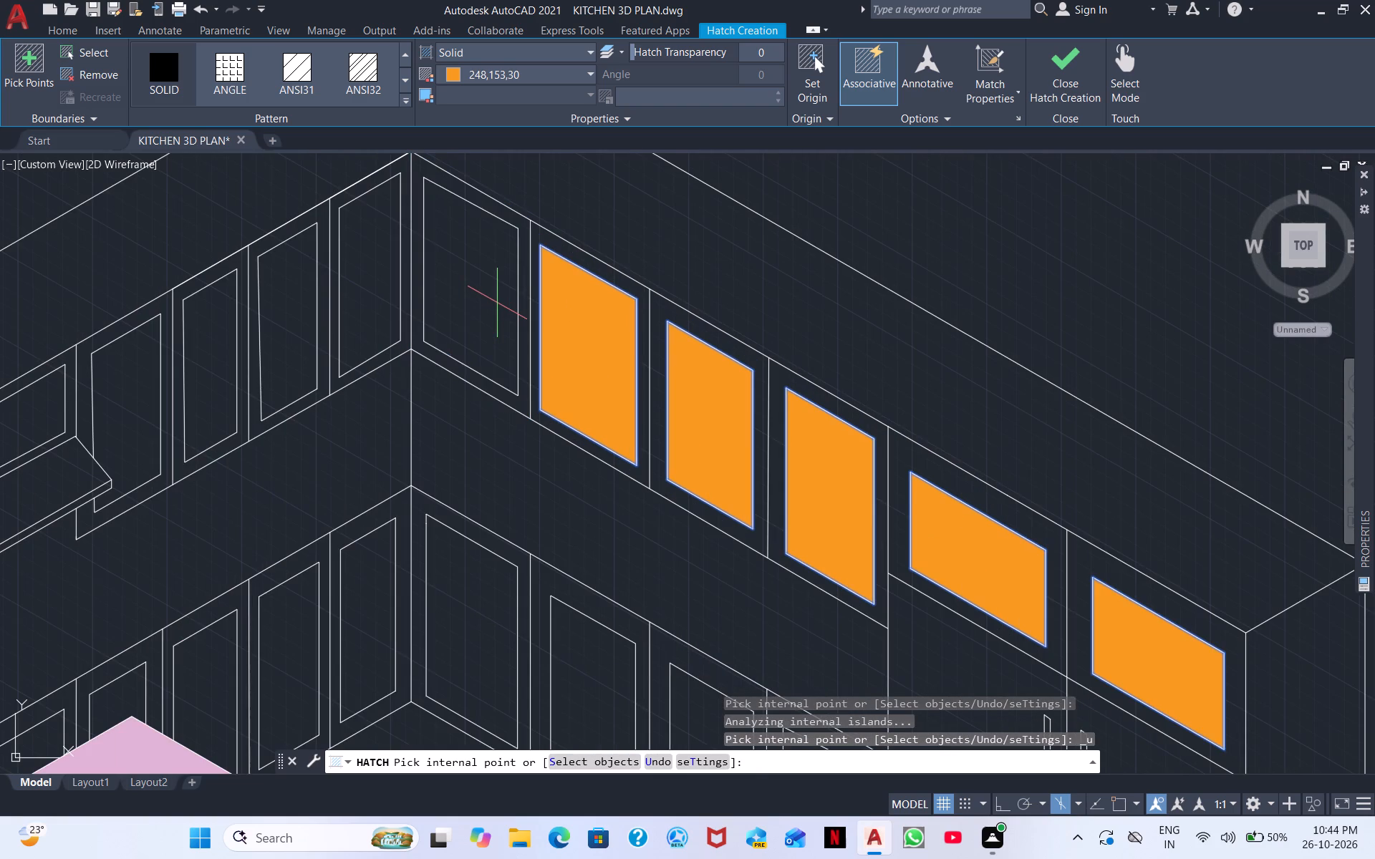
Fill the right-hand run's corner upper door and the four left-hand upper doors between the corner and range hood orange.
{"action": "left_click", "coordinate": [458, 291]}
{"action": "middle_click_drag", "start_coordinate": [535, 424], "coordinate": [707, 374]}
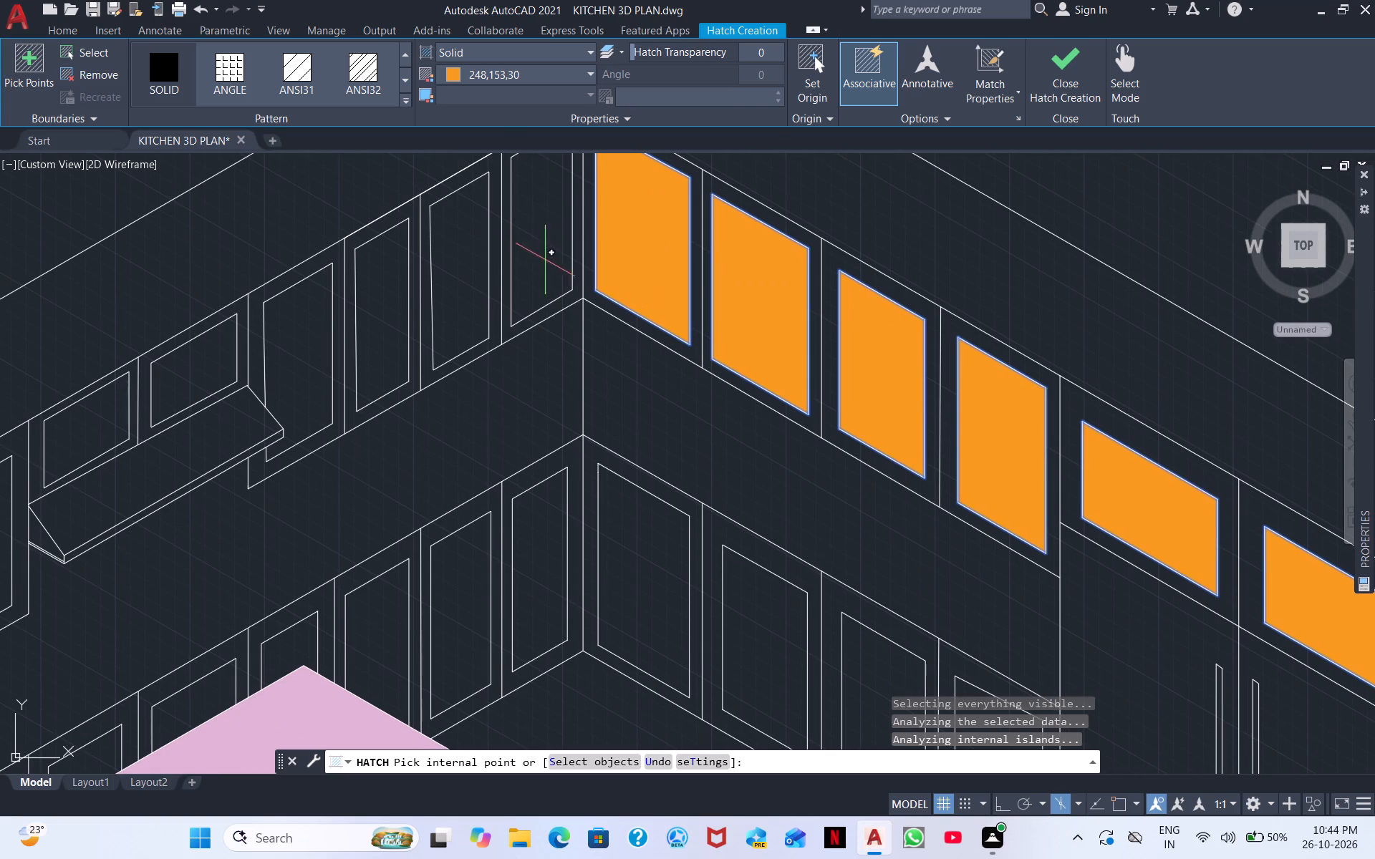
{"action": "left_click", "coordinate": [536, 248]}
{"action": "left_click", "coordinate": [473, 266]}
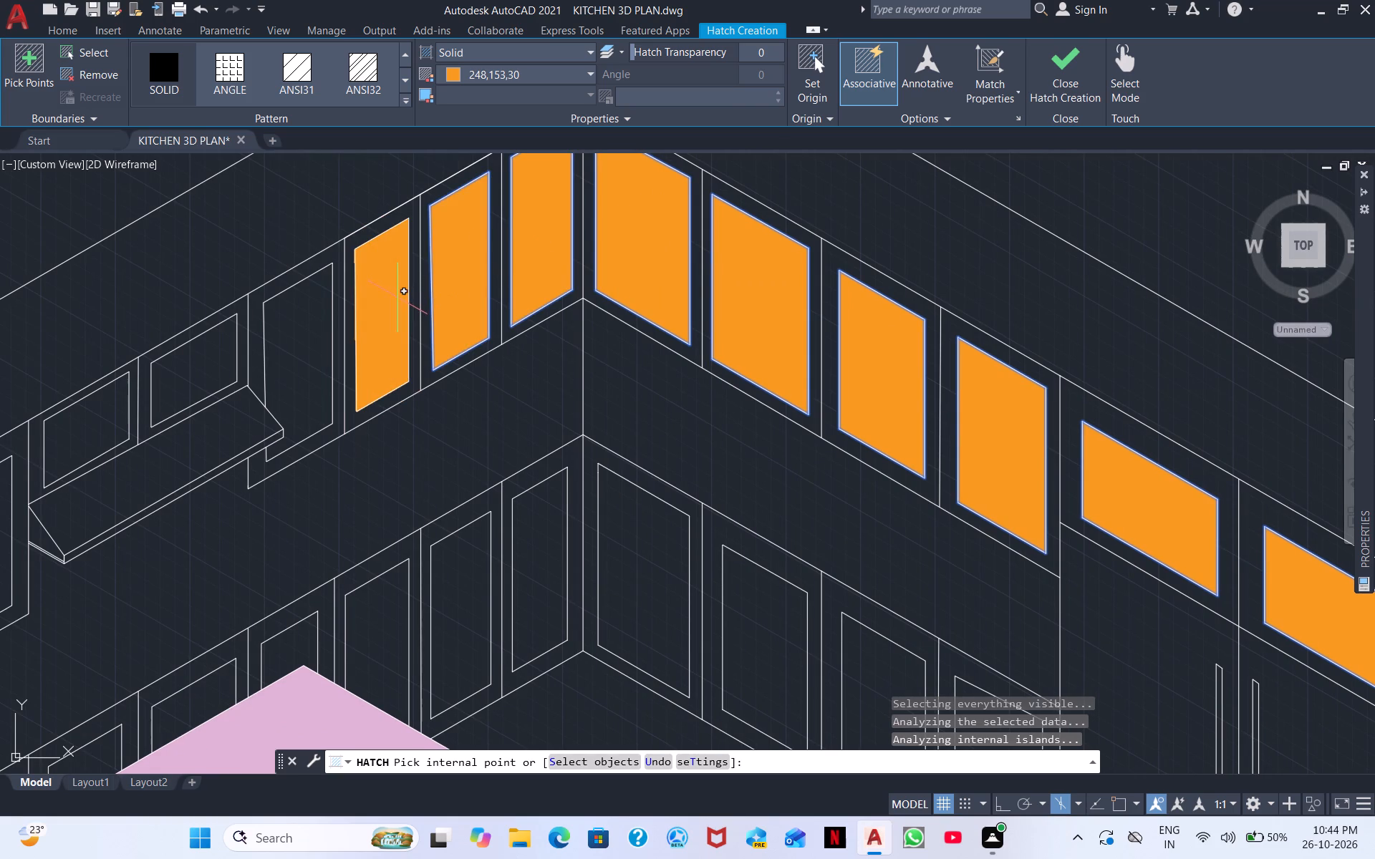
{"action": "left_click", "coordinate": [391, 301]}
{"action": "left_click", "coordinate": [314, 334]}
Fill the two doors above the range hood and the four outer upper doors of the left-hand run orange.
{"action": "middle_click_drag", "start_coordinate": [310, 335], "coordinate": [615, 212]}
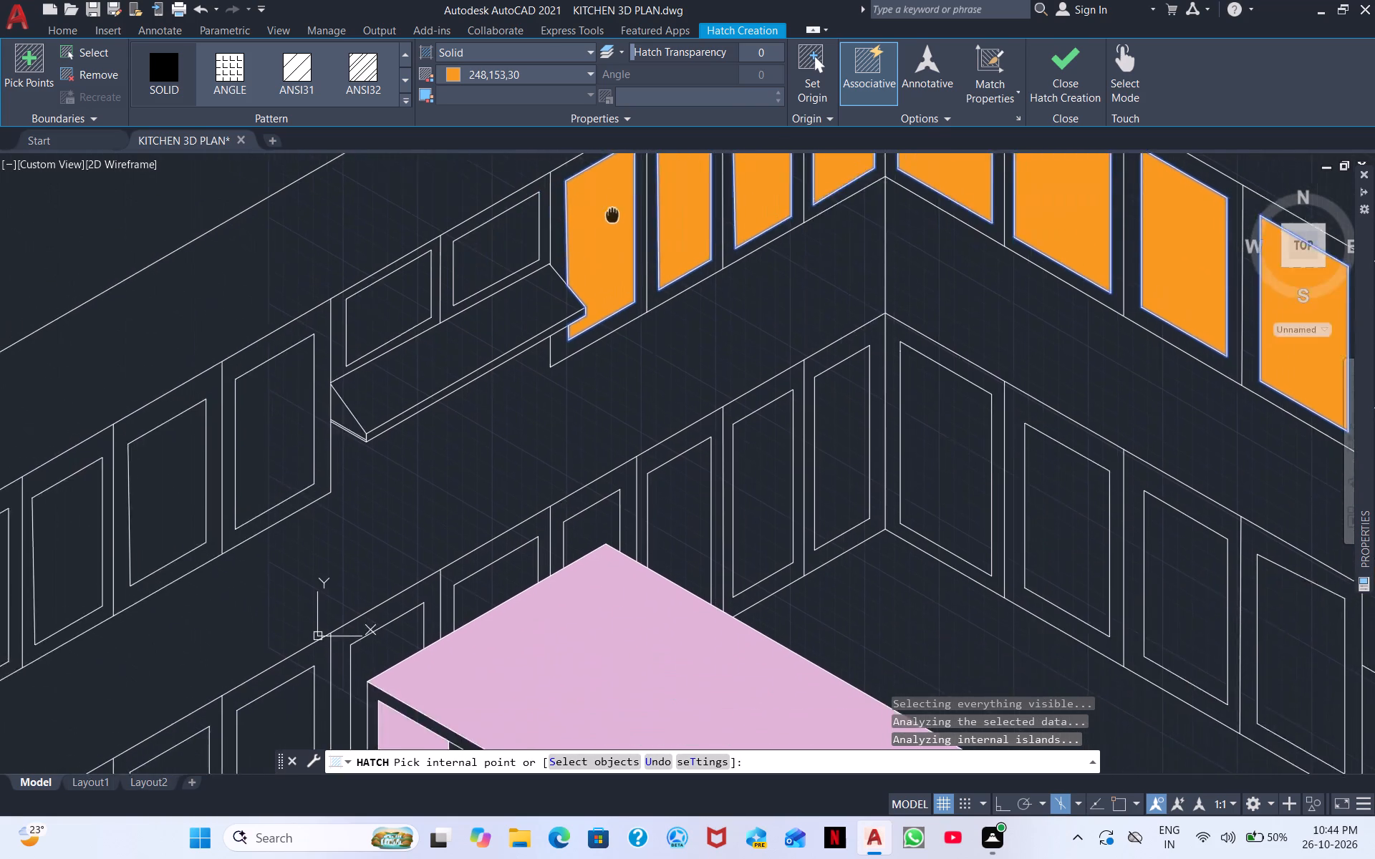
{"action": "middle_click_drag", "start_coordinate": [615, 212], "coordinate": [618, 210]}
{"action": "scroll", "coordinate": [619, 208], "scroll_direction": "down", "scroll_amount": 1}
{"action": "left_click", "coordinate": [534, 243]}
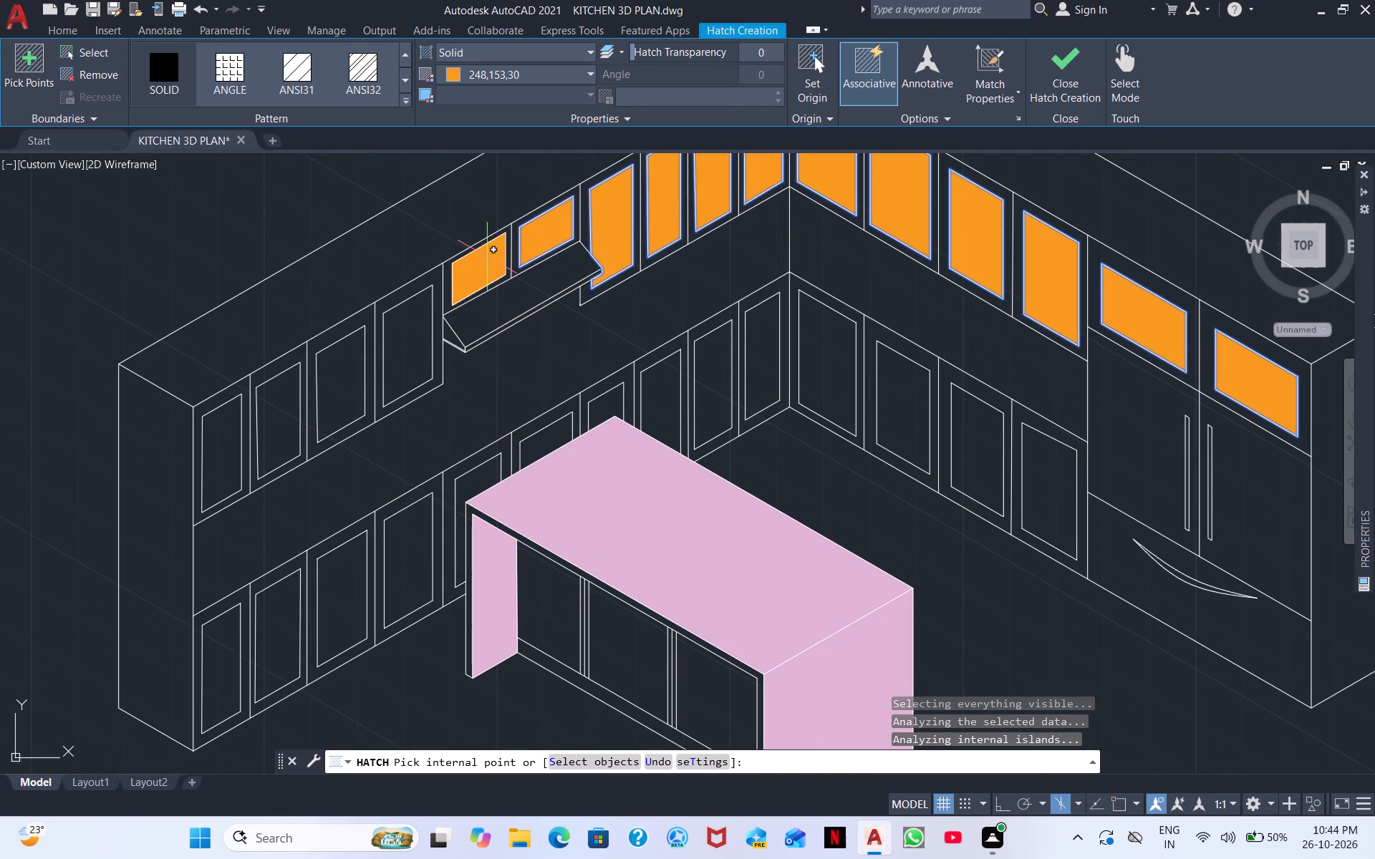
{"action": "left_click", "coordinate": [487, 257]}
{"action": "left_click", "coordinate": [412, 324]}
{"action": "middle_click_drag", "start_coordinate": [397, 341], "coordinate": [467, 278]}
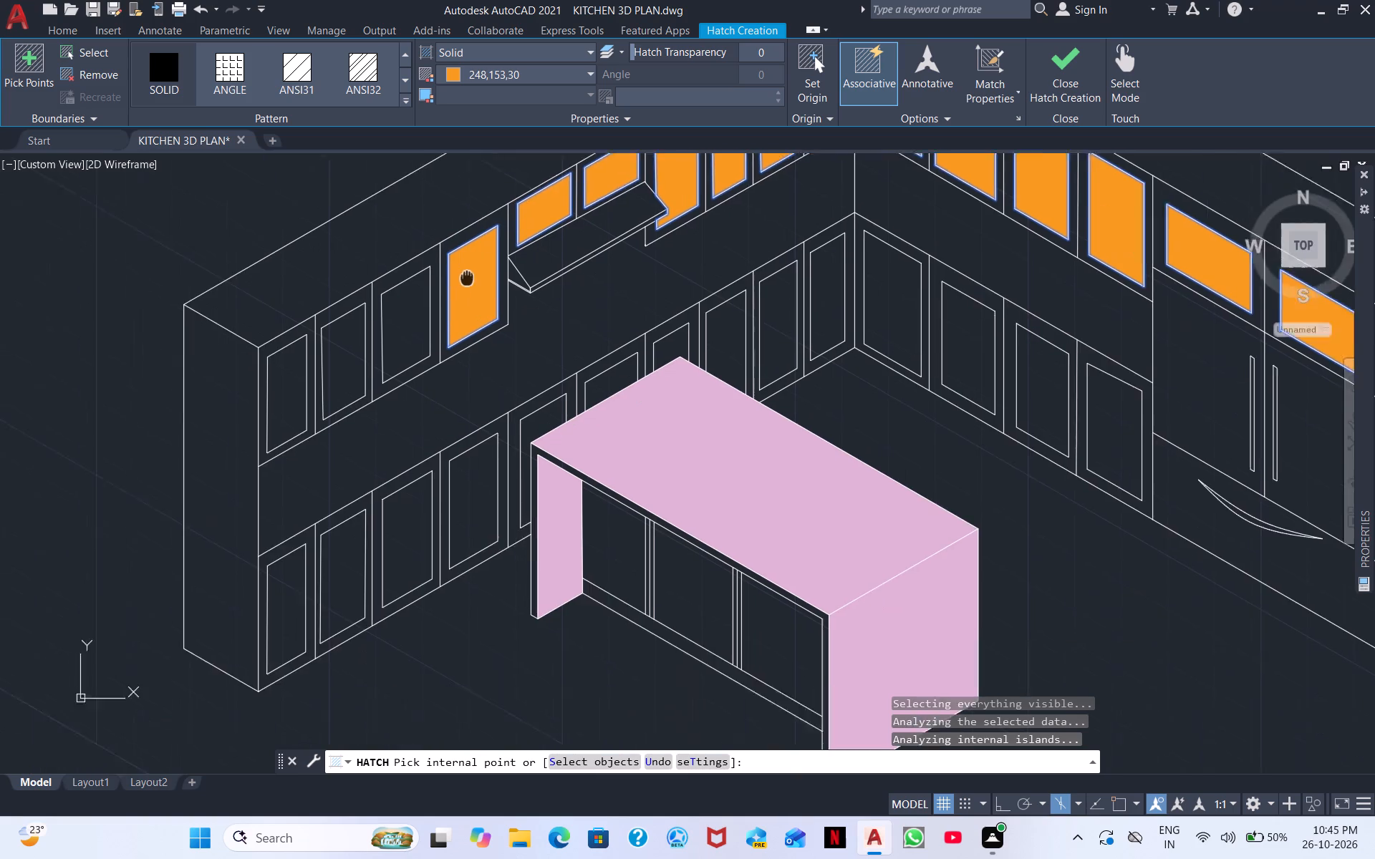
{"action": "middle_click_drag", "start_coordinate": [467, 278], "coordinate": [508, 232]}
{"action": "left_click", "coordinate": [468, 267]}
{"action": "left_click", "coordinate": [395, 311]}
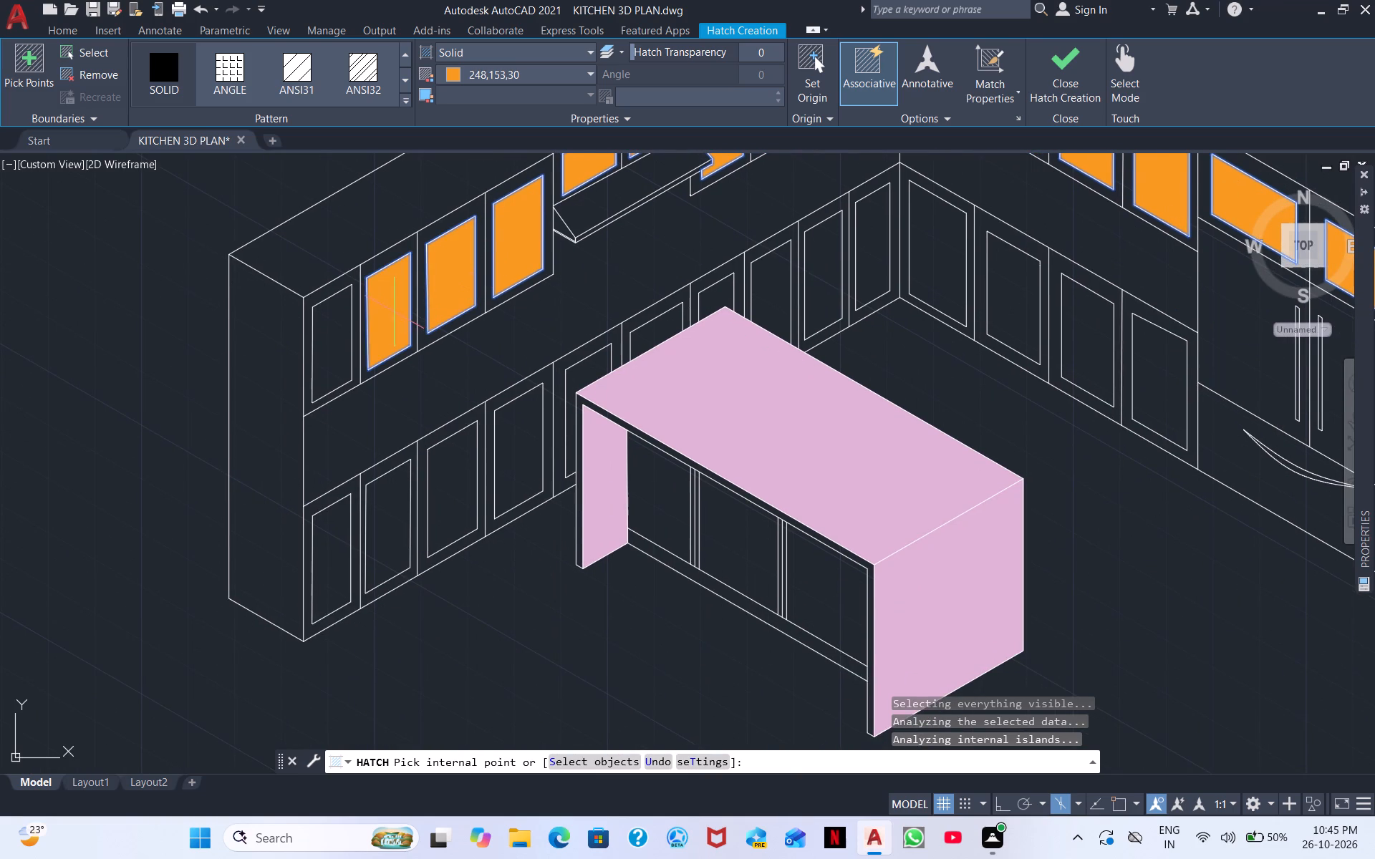
{"action": "left_click", "coordinate": [349, 338]}
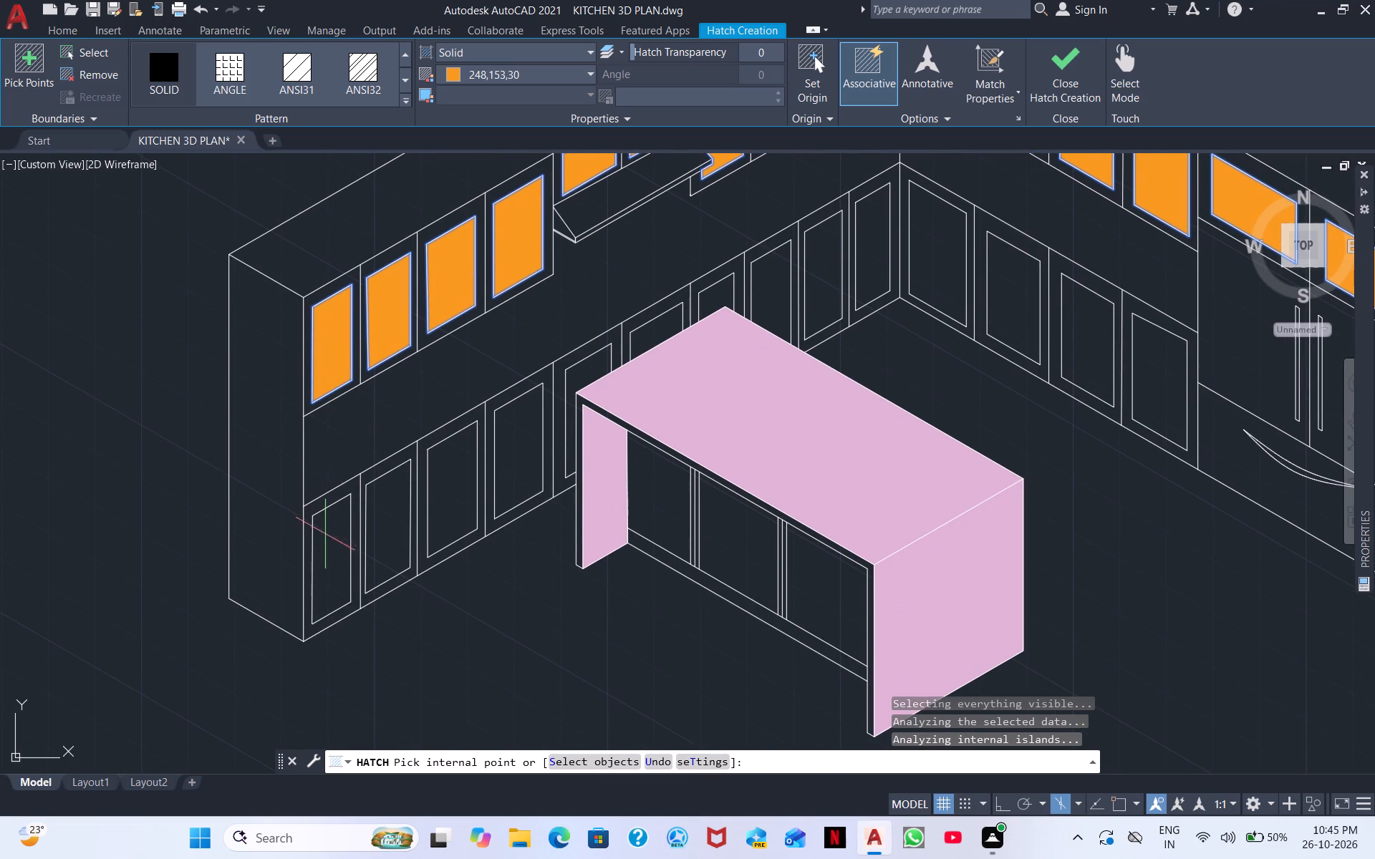
Fill the five outer base door panels of the left-hand run with solid orange 248,153,30.
{"action": "left_click", "coordinate": [327, 553]}
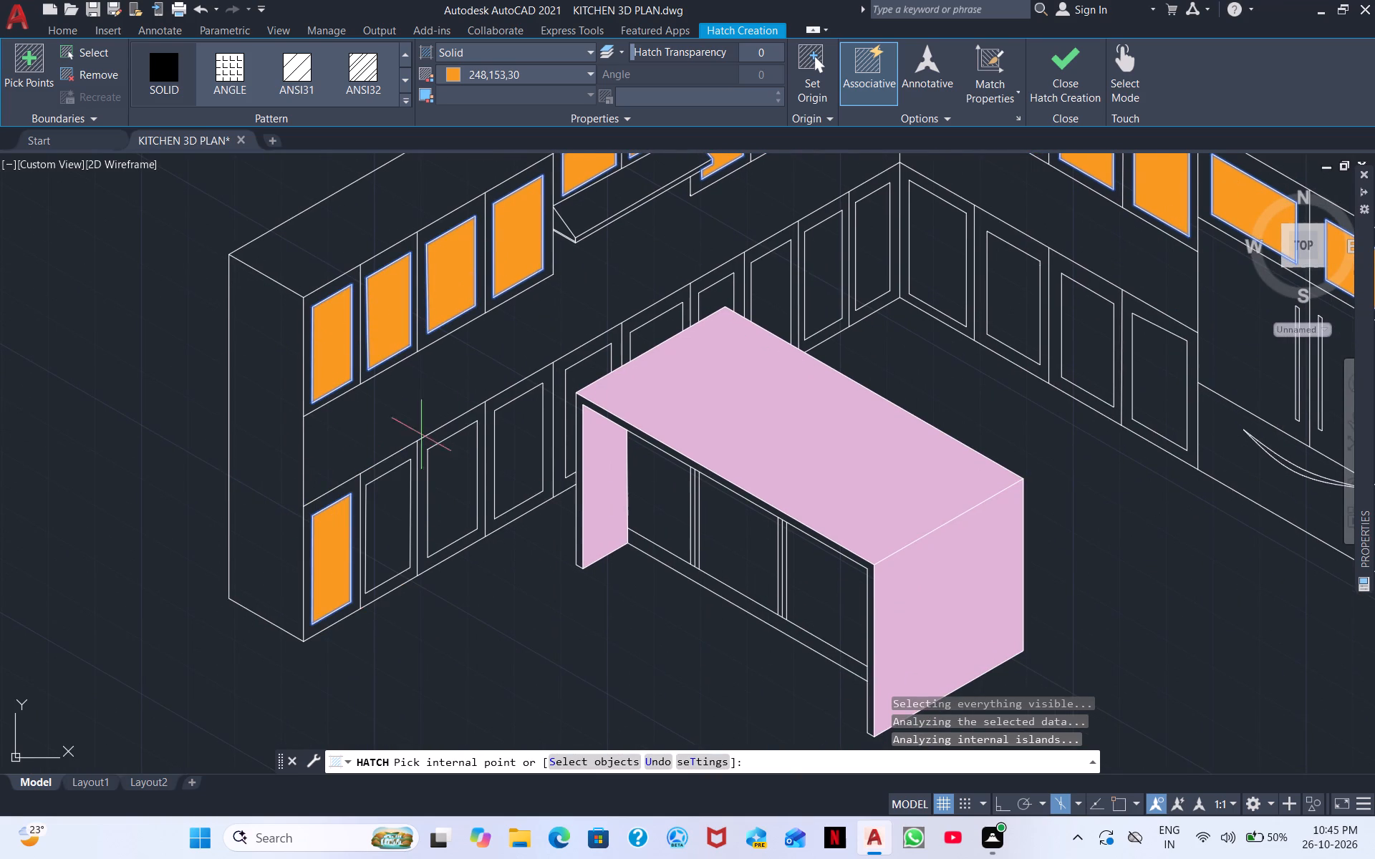
{"action": "left_click", "coordinate": [435, 487]}
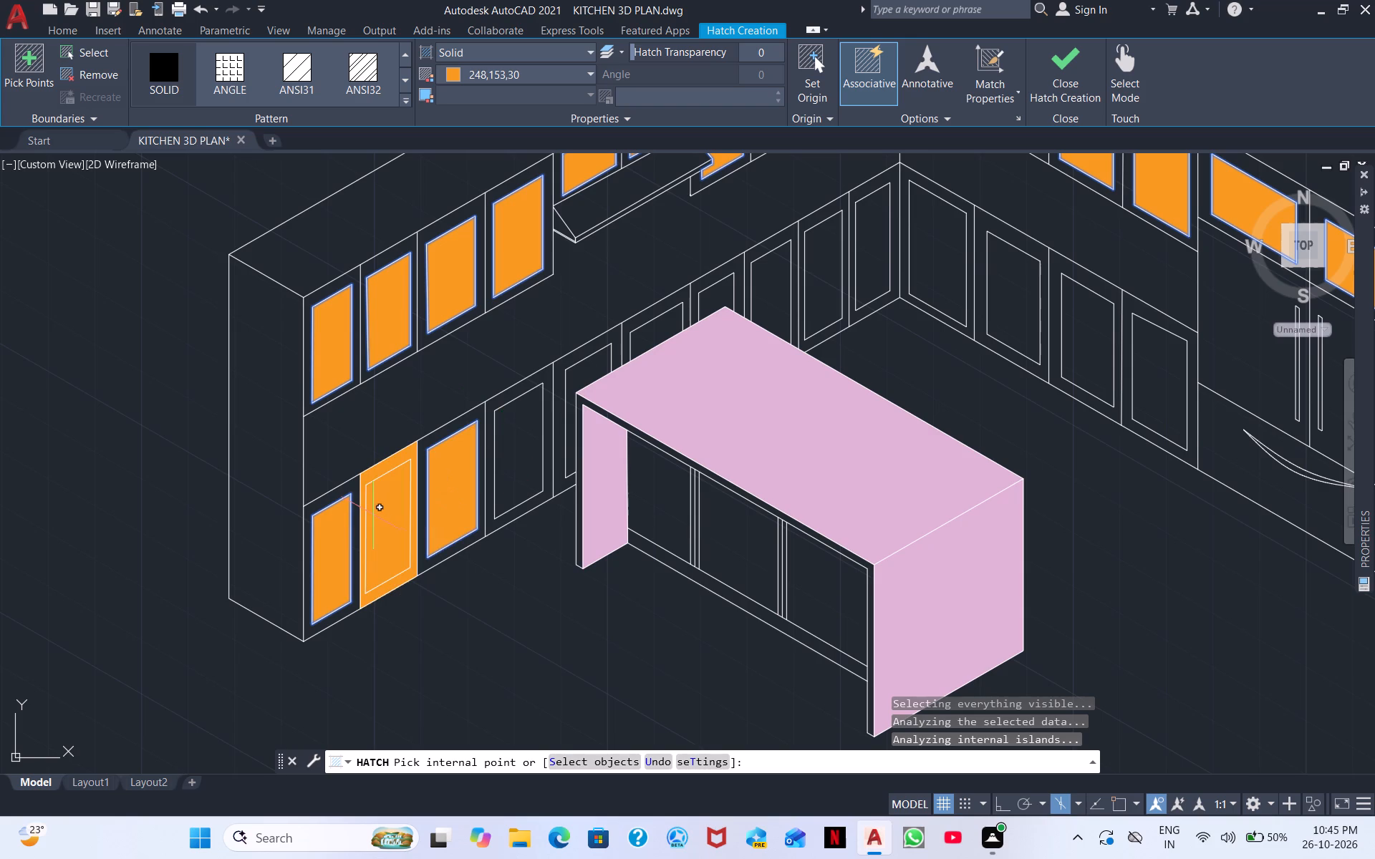
{"action": "scroll", "coordinate": [392, 490], "scroll_direction": "up", "scroll_amount": 3}
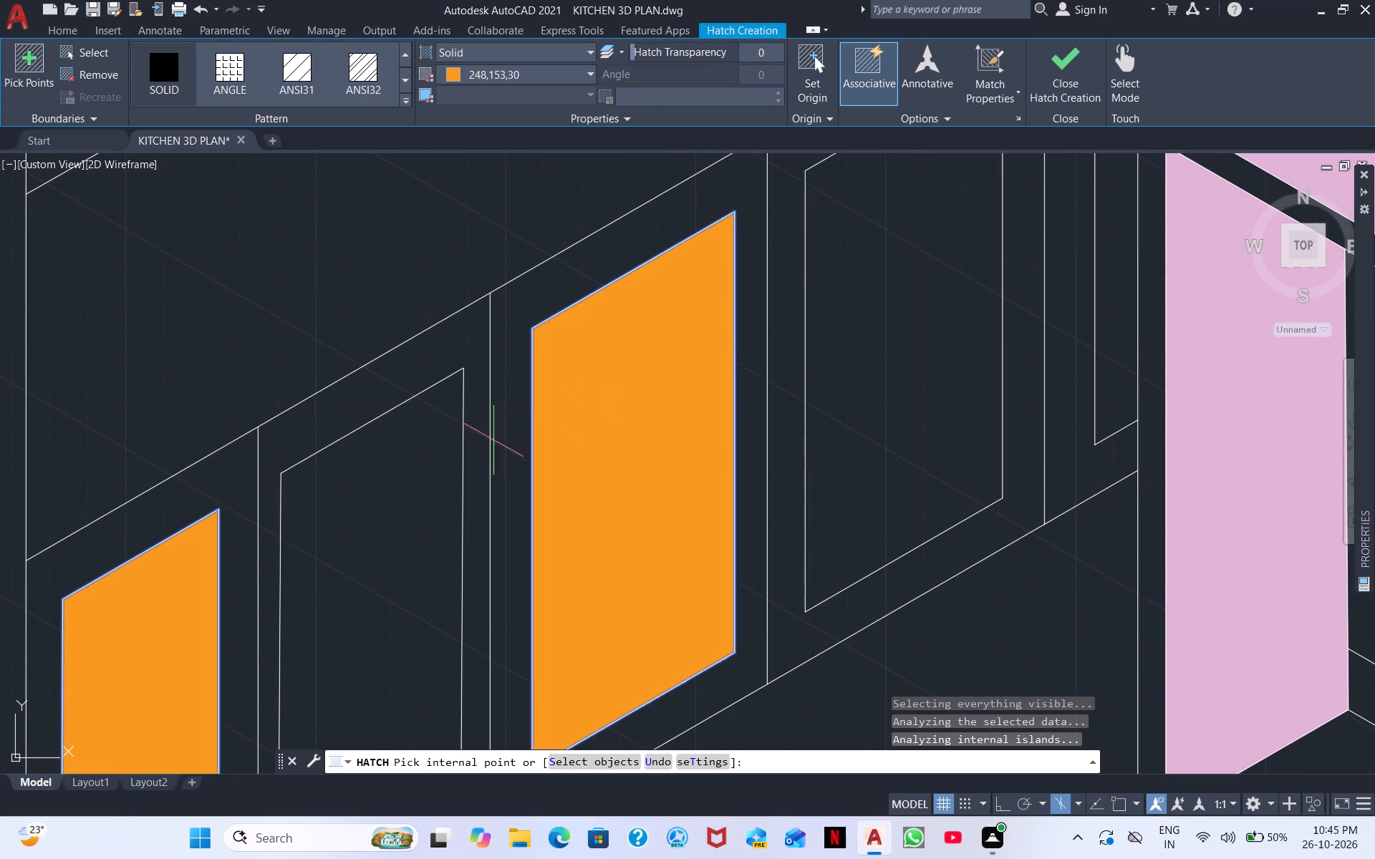
{"action": "left_click", "coordinate": [433, 484]}
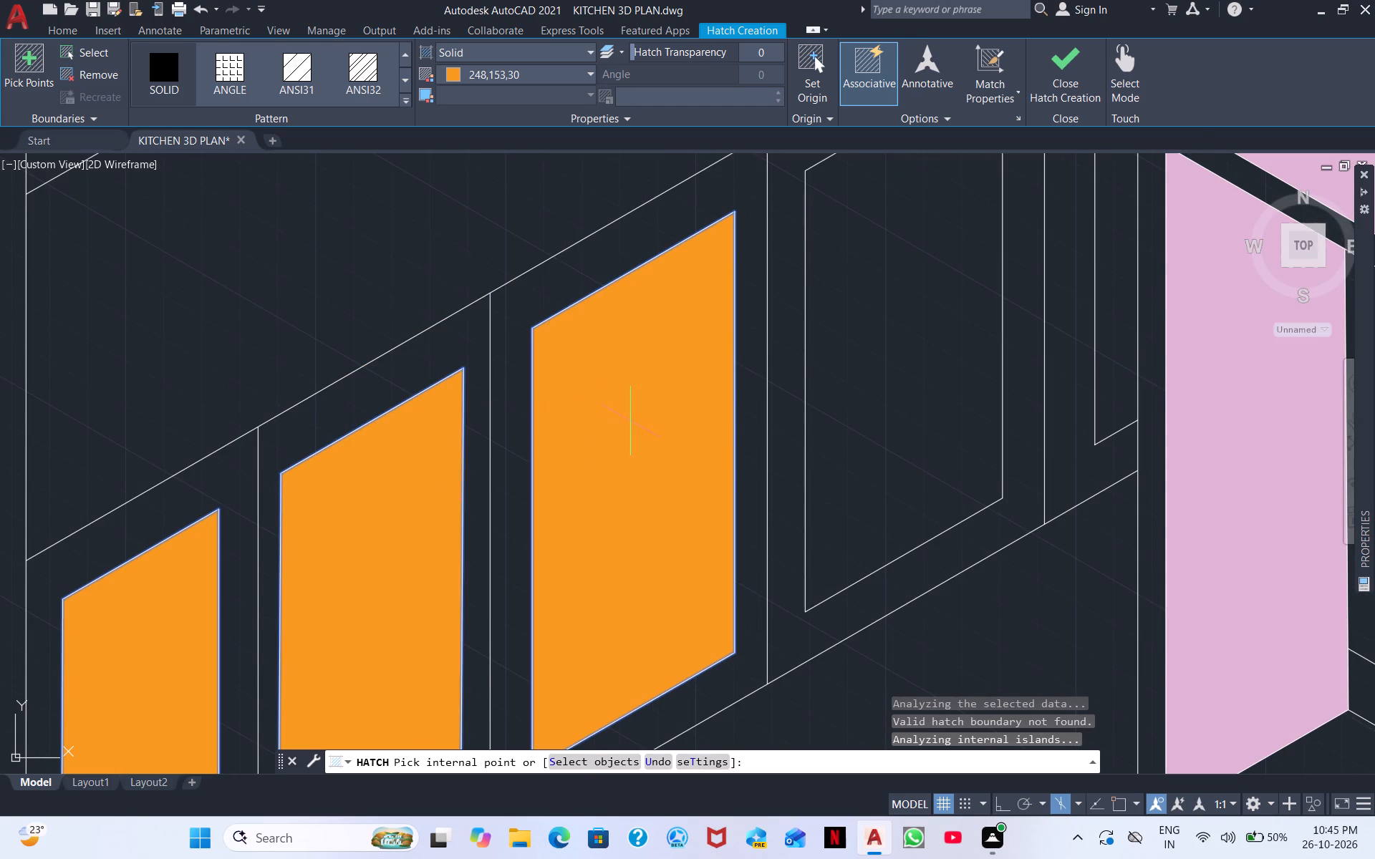
{"action": "scroll", "coordinate": [630, 419], "scroll_direction": "down", "scroll_amount": 2}
{"action": "left_click", "coordinate": [735, 384]}
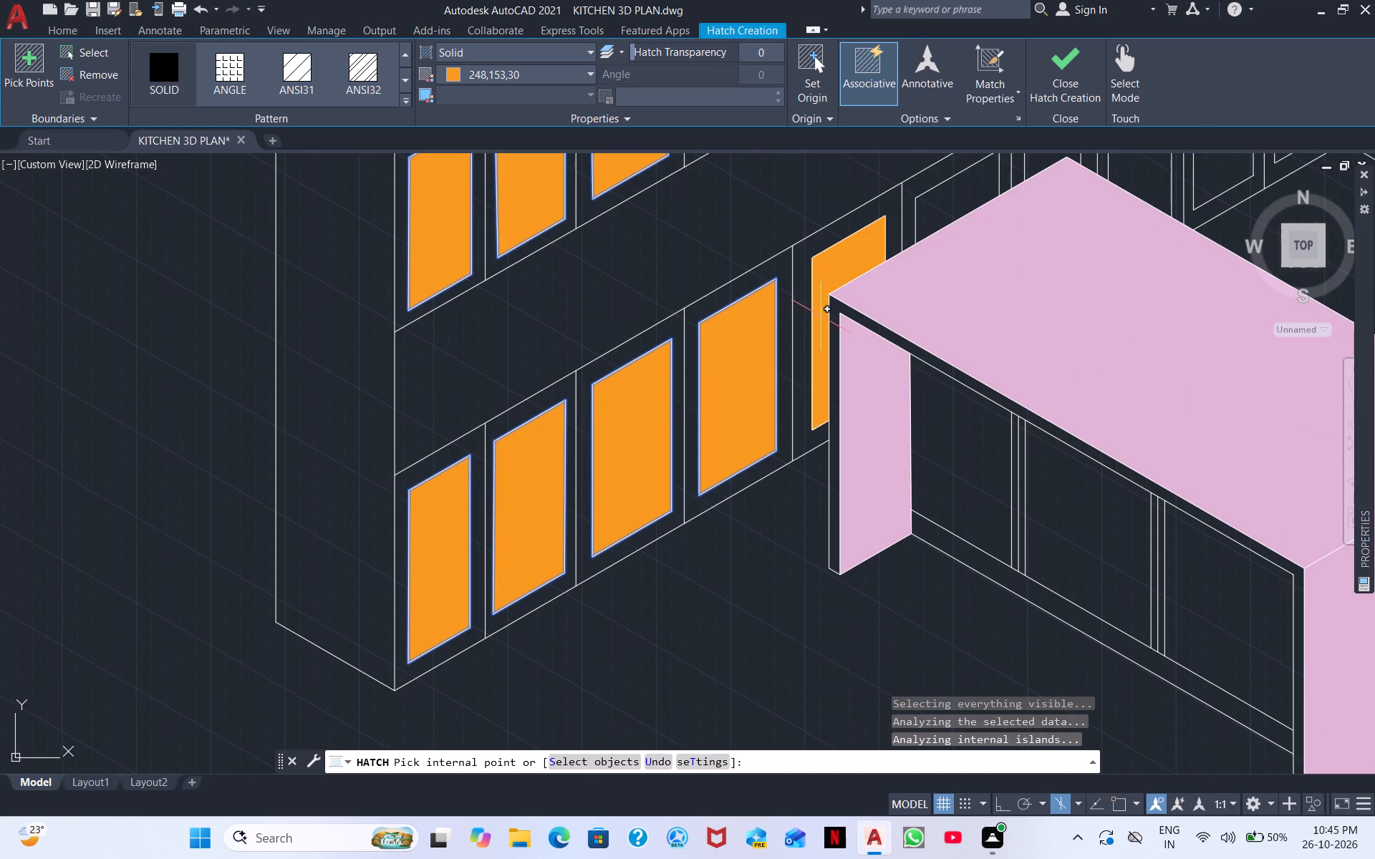
{"action": "left_click", "coordinate": [821, 314]}
Fill the remaining five left-hand base door panels, from behind the island to the corner, with the same orange.
{"action": "middle_click_drag", "start_coordinate": [872, 246], "coordinate": [629, 404]}
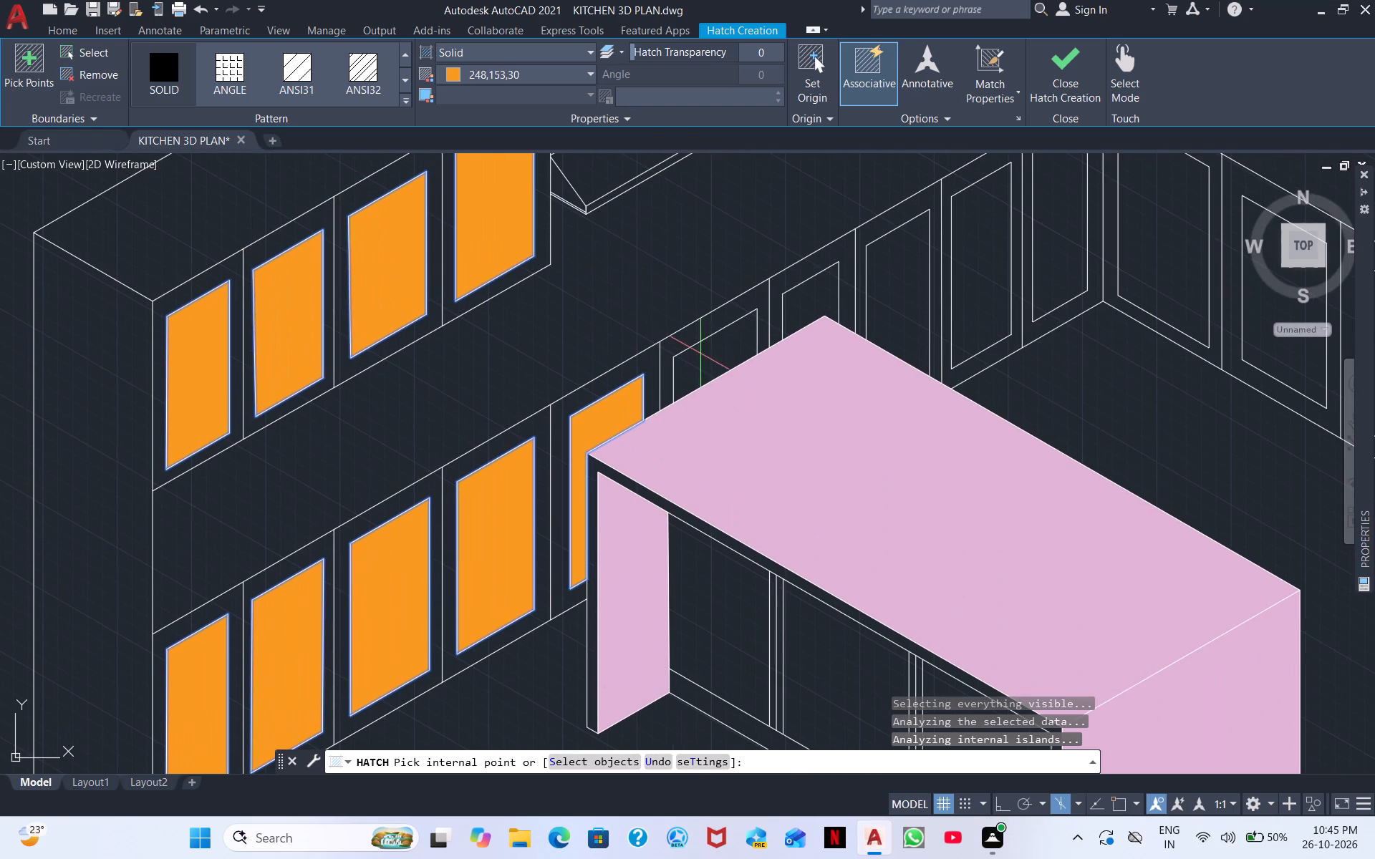
{"action": "left_click", "coordinate": [700, 357]}
{"action": "left_click", "coordinate": [799, 305]}
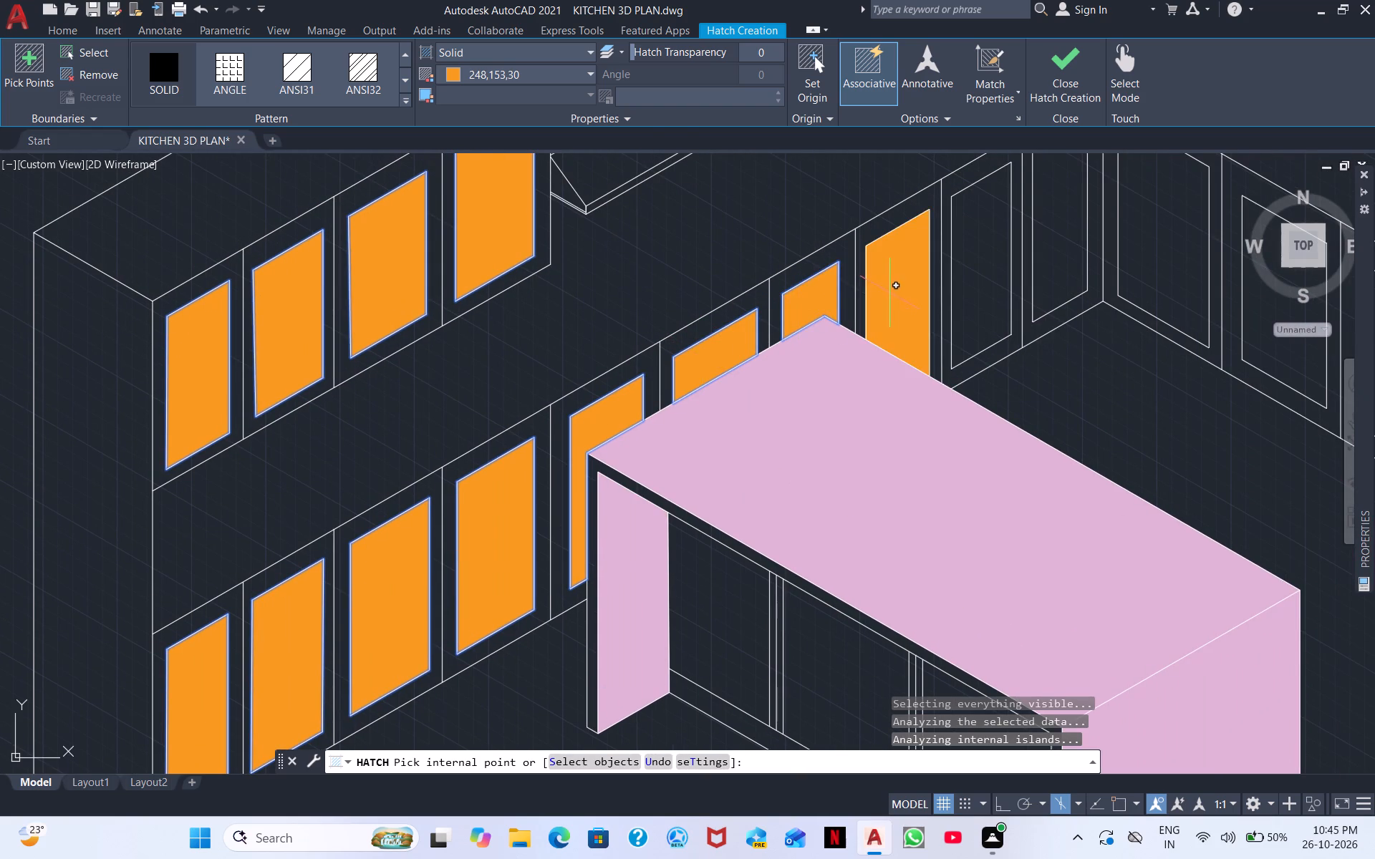
{"action": "left_click", "coordinate": [889, 291]}
{"action": "middle_click_drag", "start_coordinate": [864, 336], "coordinate": [723, 462]}
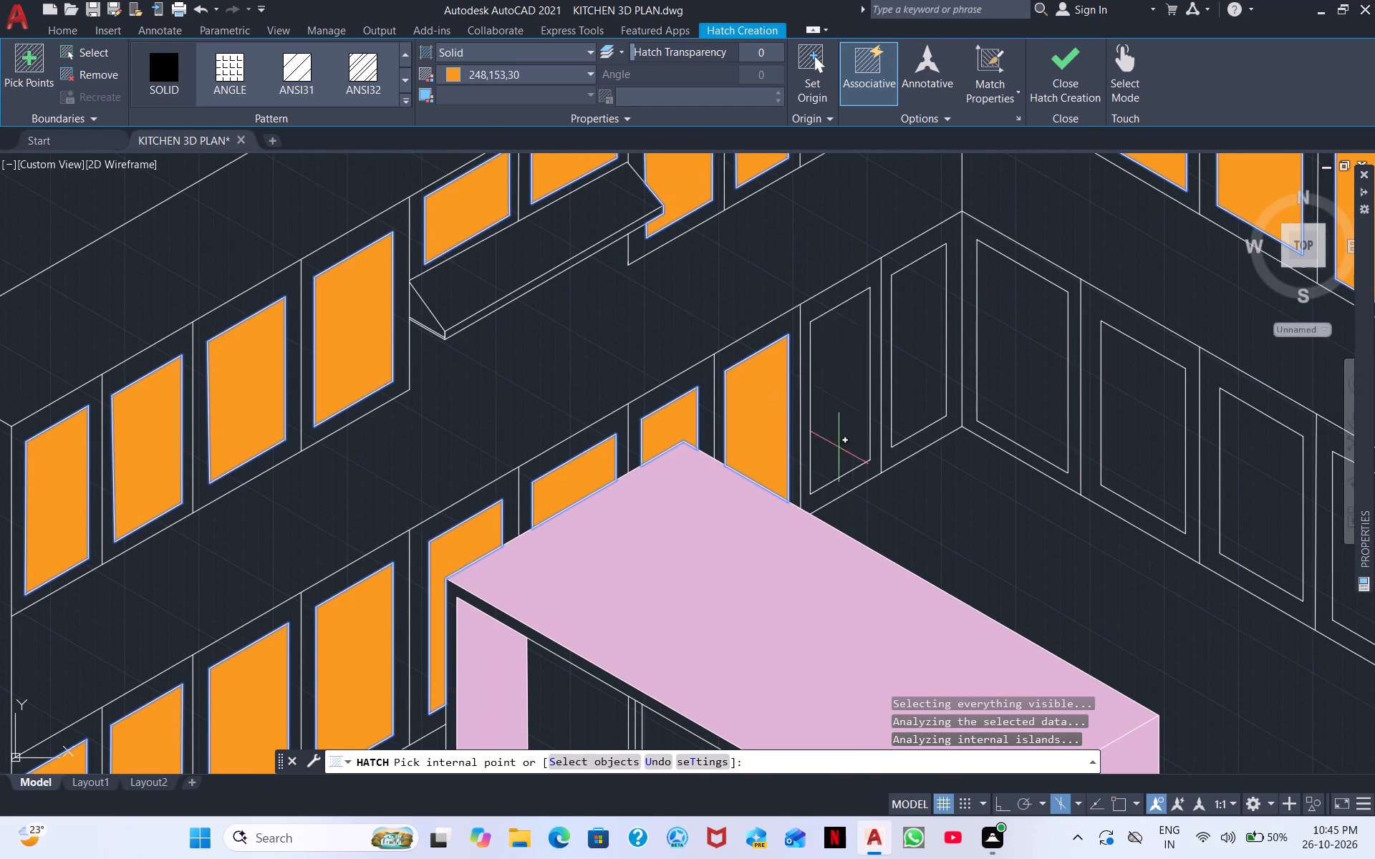
{"action": "left_click", "coordinate": [864, 417]}
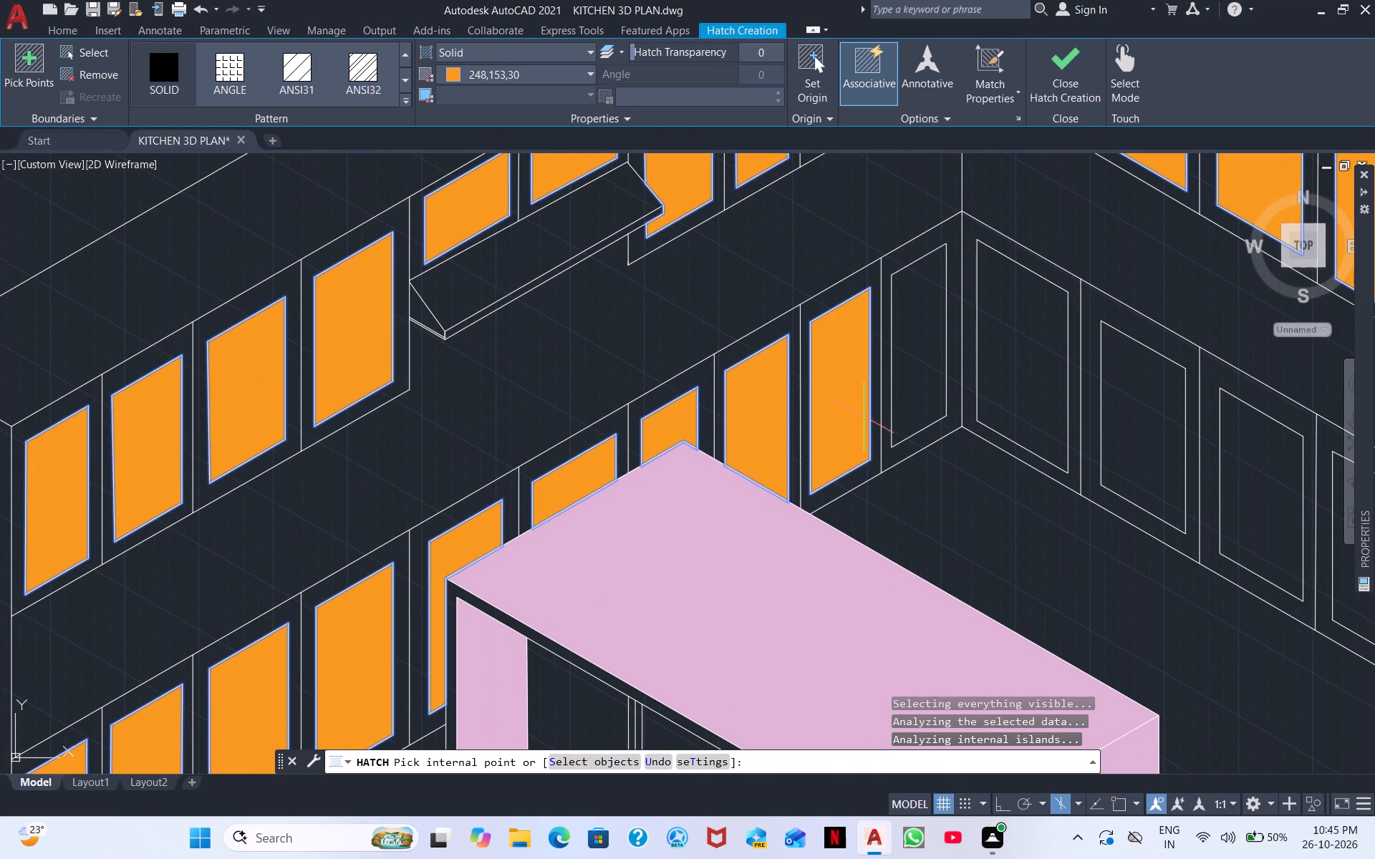
{"action": "left_click", "coordinate": [914, 379]}
Fill the four base door panels of the right-hand run, from the corner to the fridge, orange and end the hatch.
{"action": "left_click", "coordinate": [995, 367]}
{"action": "middle_click_drag", "start_coordinate": [983, 375], "coordinate": [774, 364]}
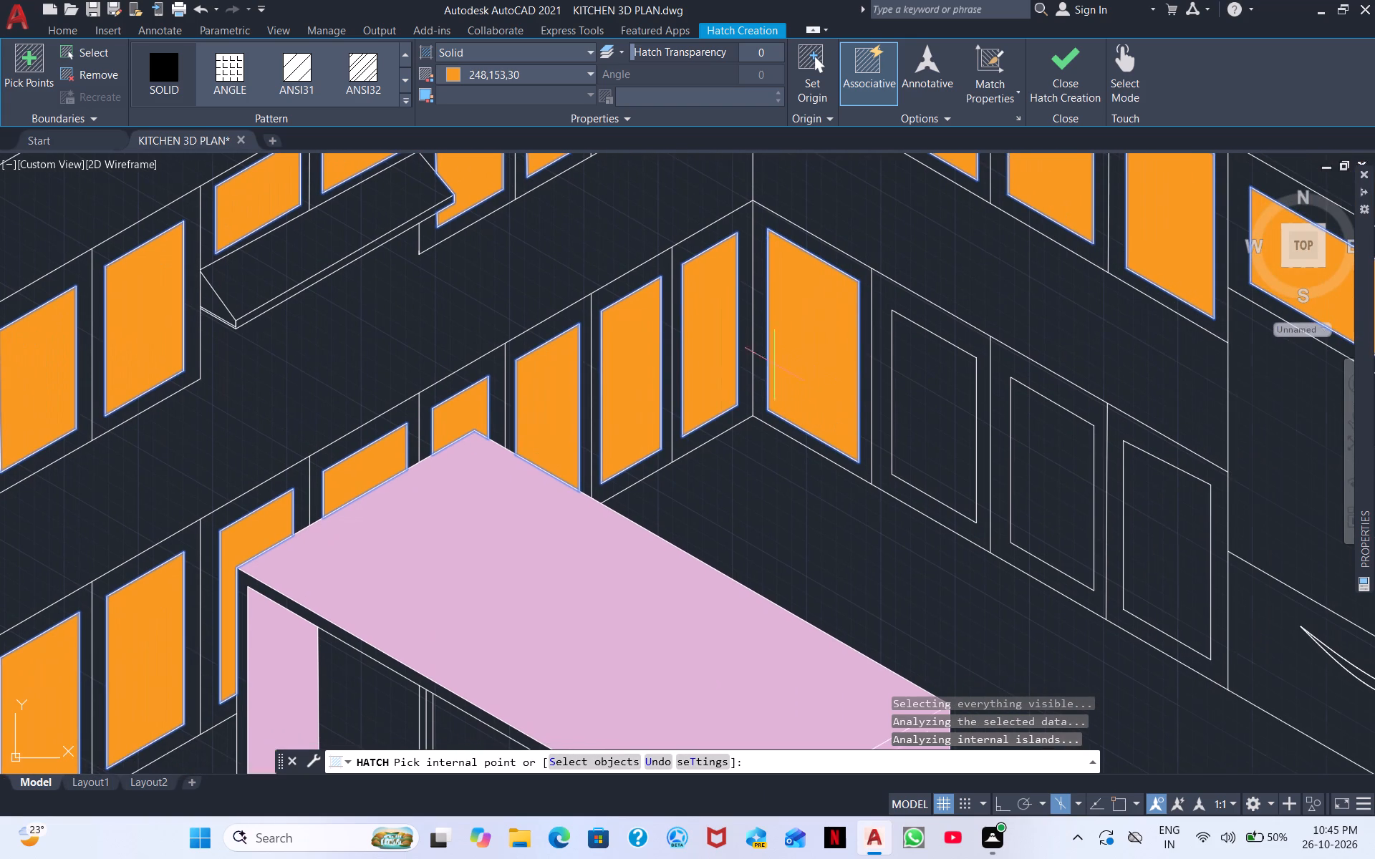
{"action": "left_click", "coordinate": [910, 392]}
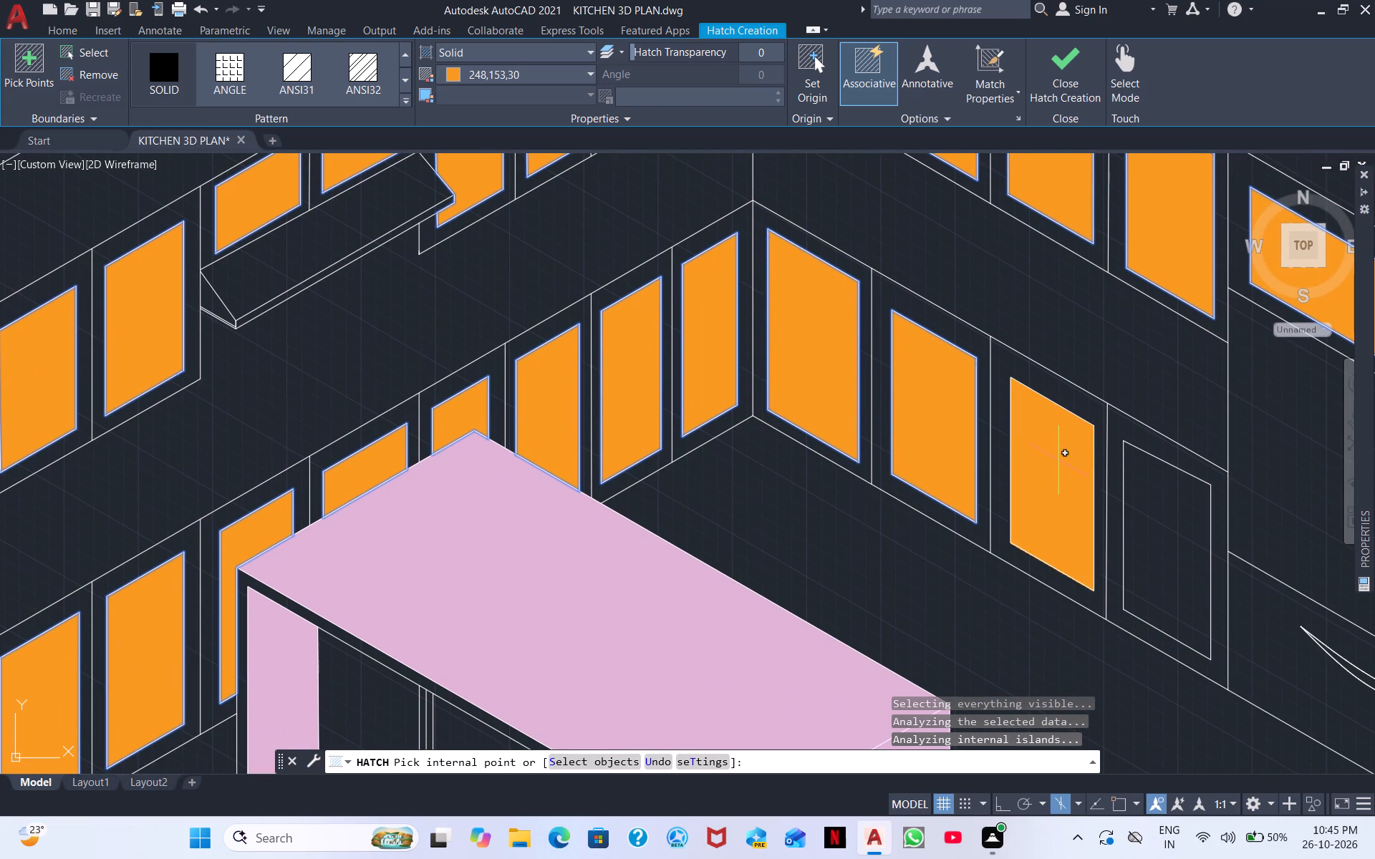
{"action": "left_click", "coordinate": [1058, 460]}
{"action": "left_click", "coordinate": [1157, 523]}
{"action": "scroll", "coordinate": [1151, 520], "scroll_direction": "down", "scroll_amount": 1}
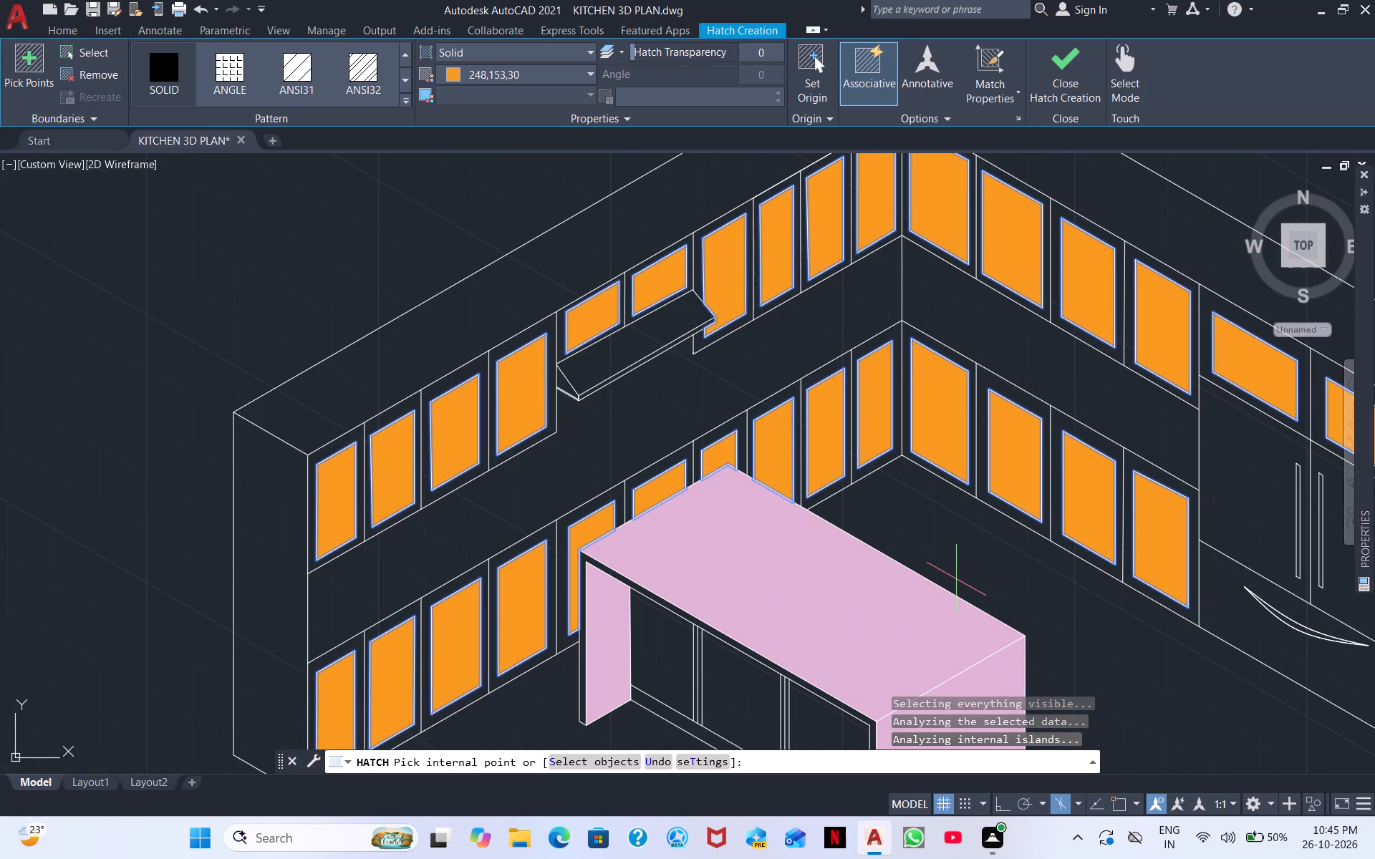
{"action": "key", "text": "Escape"}
Fill the top surface of the cabinets and the left-hand run's end panel with a solid hatch in pale yellow 229,232,120.
{"action": "middle_click_drag", "start_coordinate": [959, 548], "coordinate": [765, 407]}
{"action": "scroll", "coordinate": [793, 414], "scroll_direction": "down", "scroll_amount": 1}
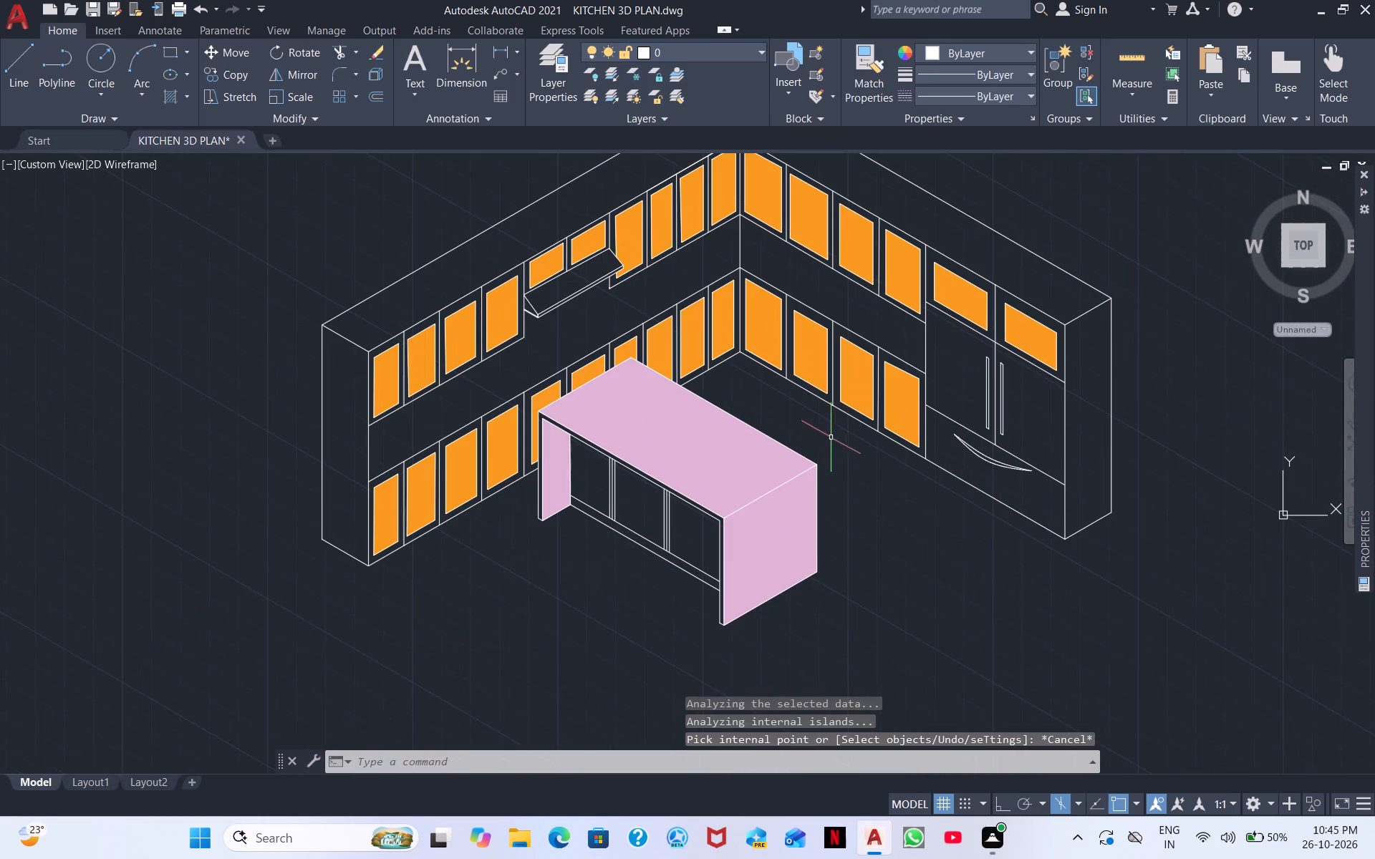
{"action": "right_click", "coordinate": [927, 548]}
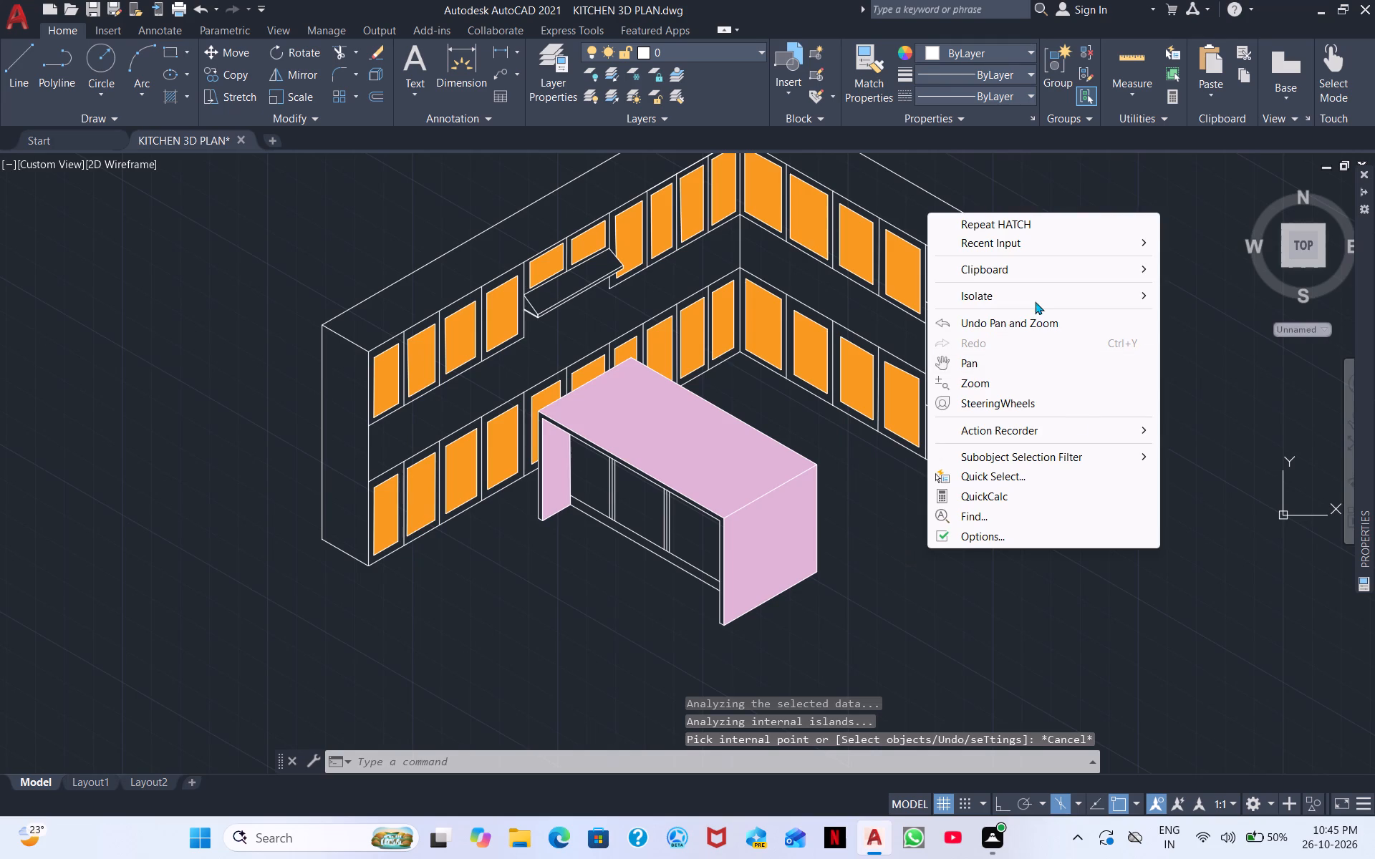
{"action": "left_click", "coordinate": [170, 97]}
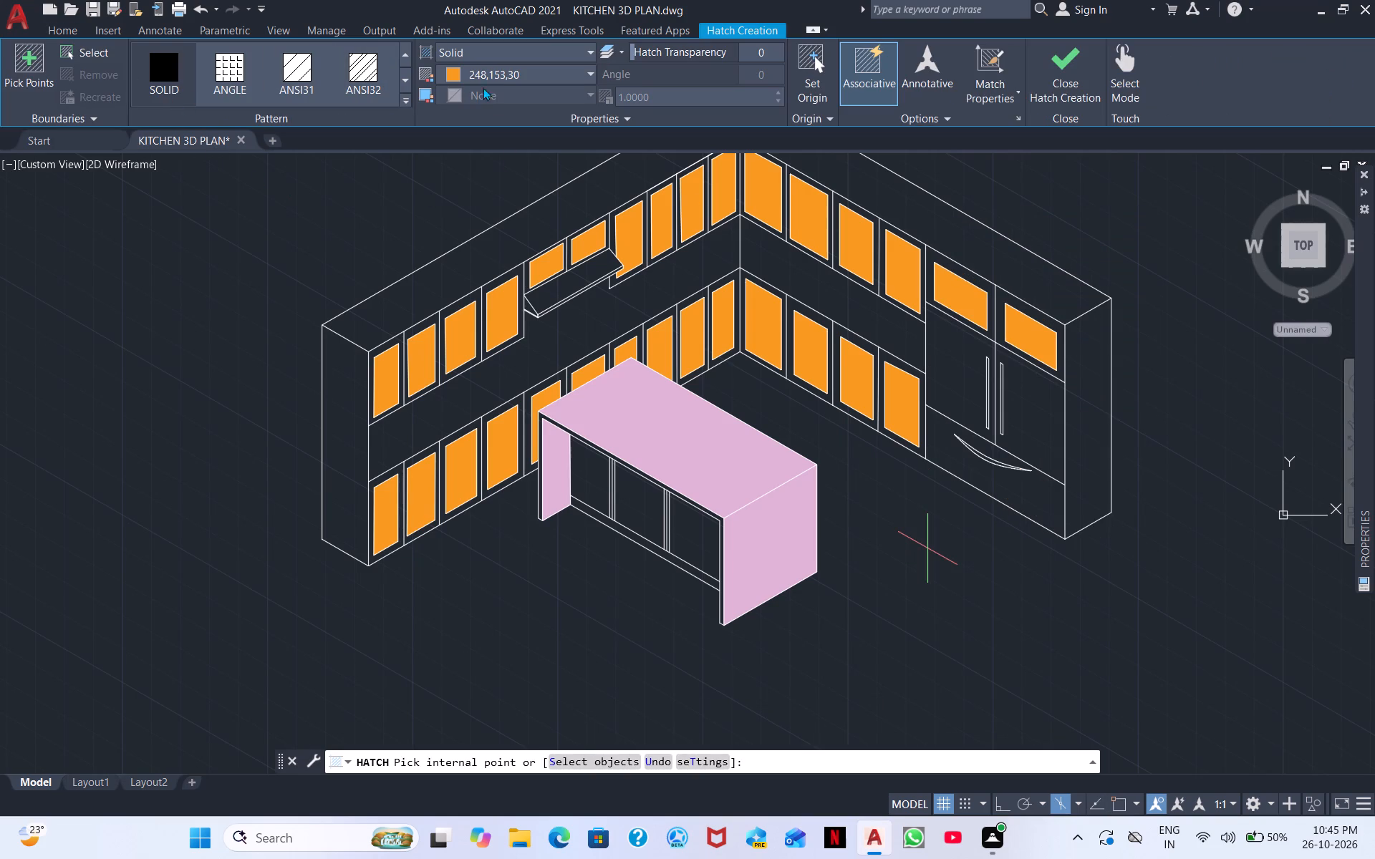
{"action": "left_click", "coordinate": [498, 74]}
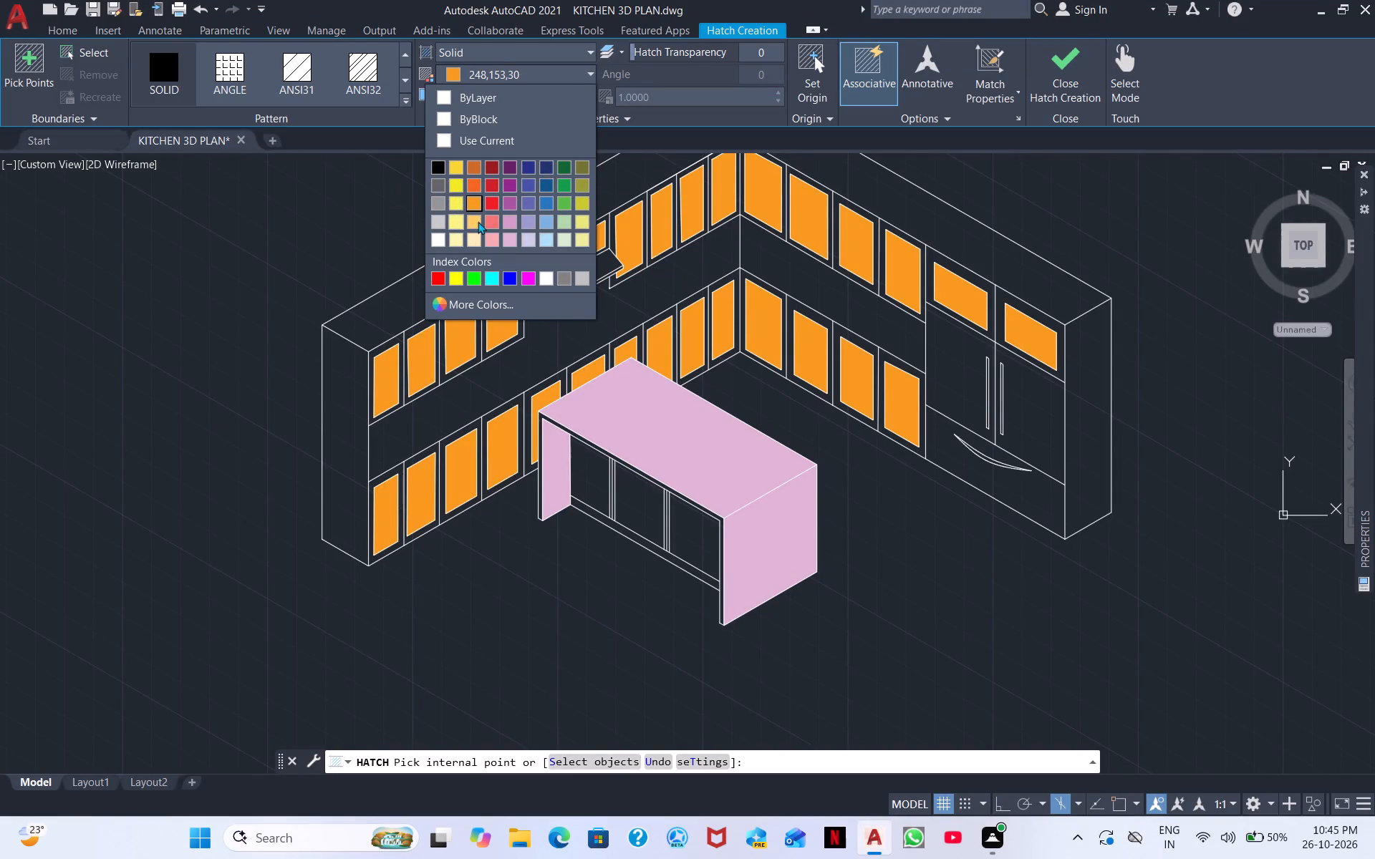
{"action": "left_click", "coordinate": [582, 220]}
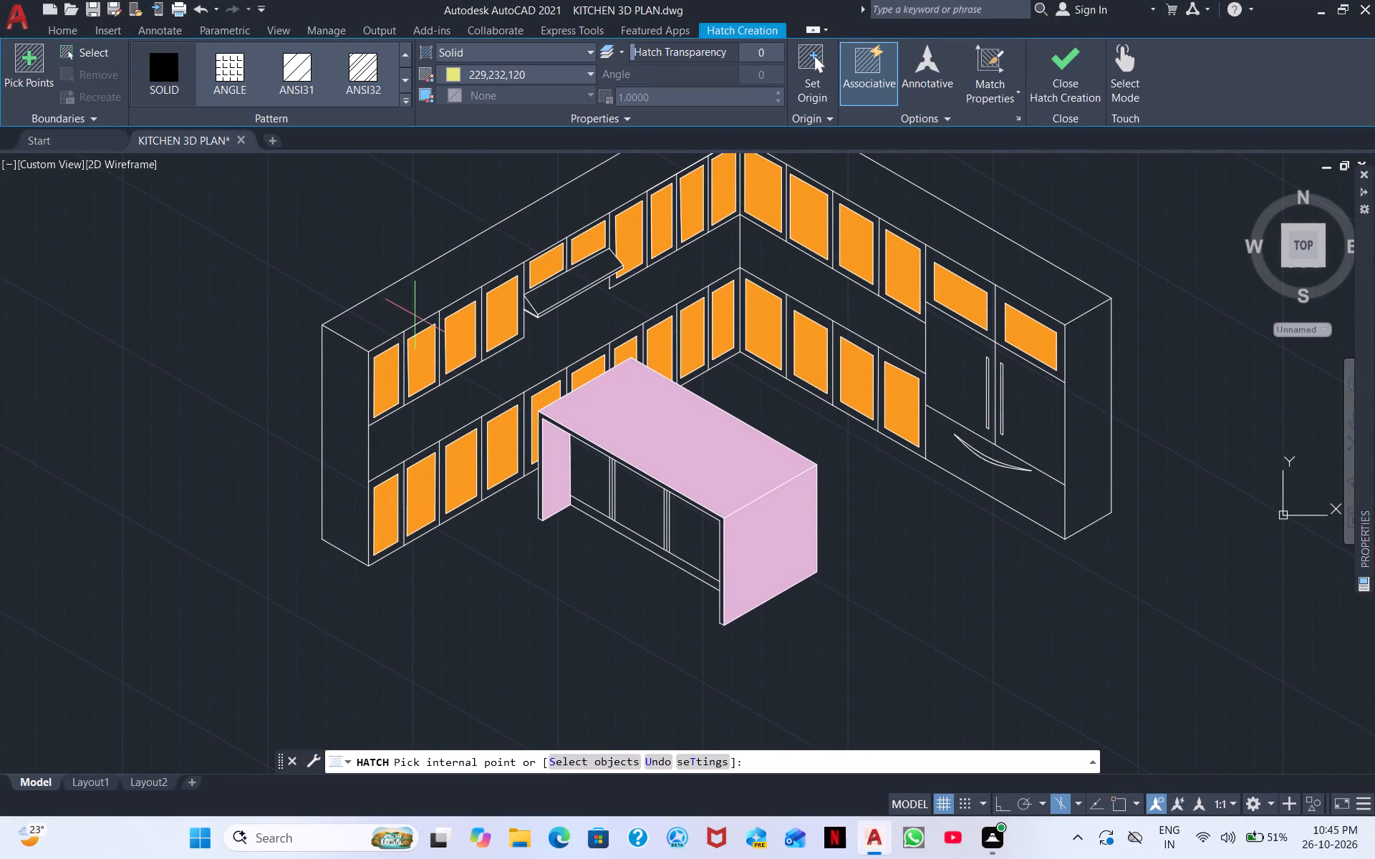
{"action": "left_click", "coordinate": [415, 315]}
{"action": "left_click", "coordinate": [328, 386]}
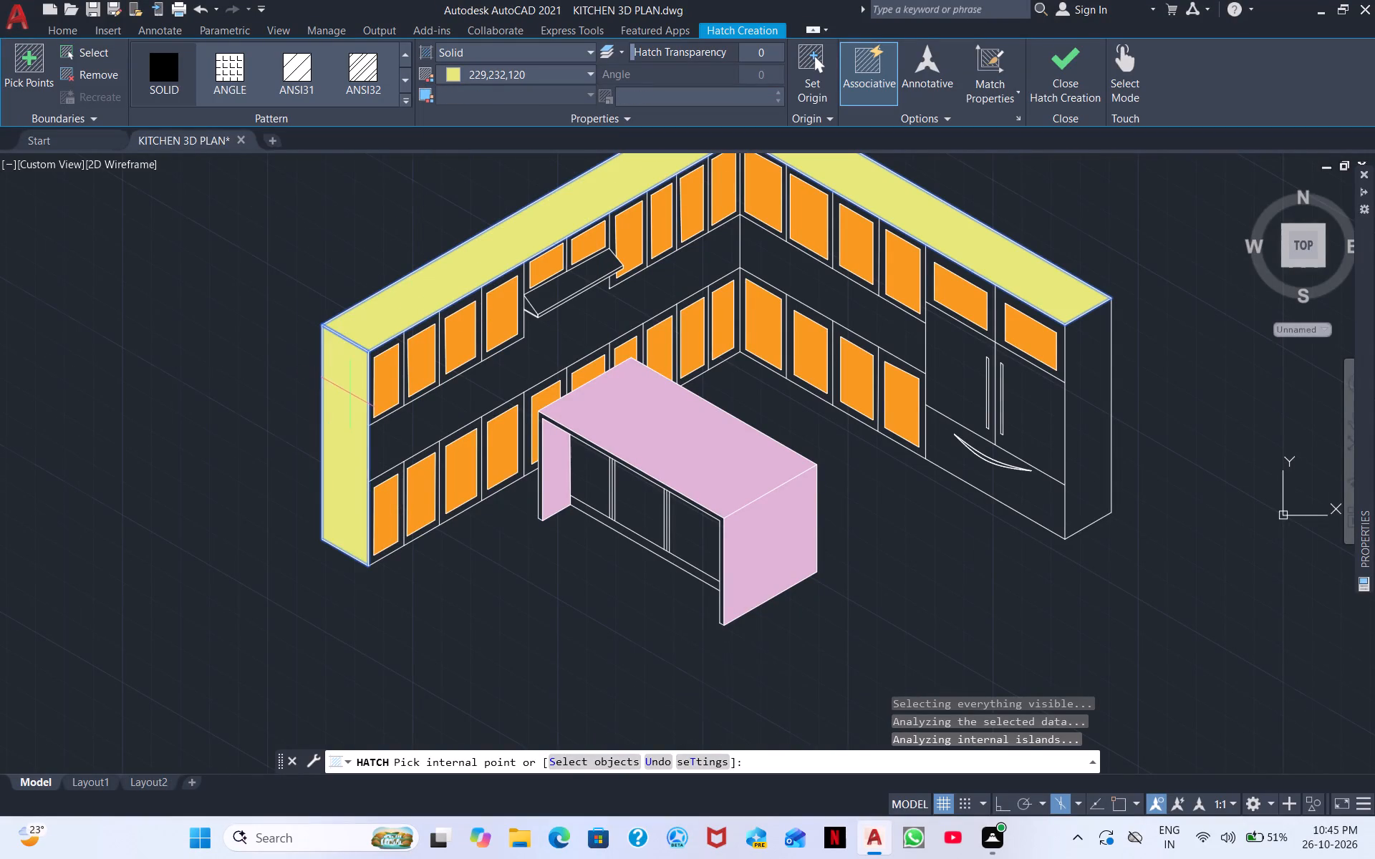
Fill the frames around the four outer upper door panels of the left-hand run with the same pale yellow.
{"action": "scroll", "coordinate": [350, 393], "scroll_direction": "up", "scroll_amount": 3}
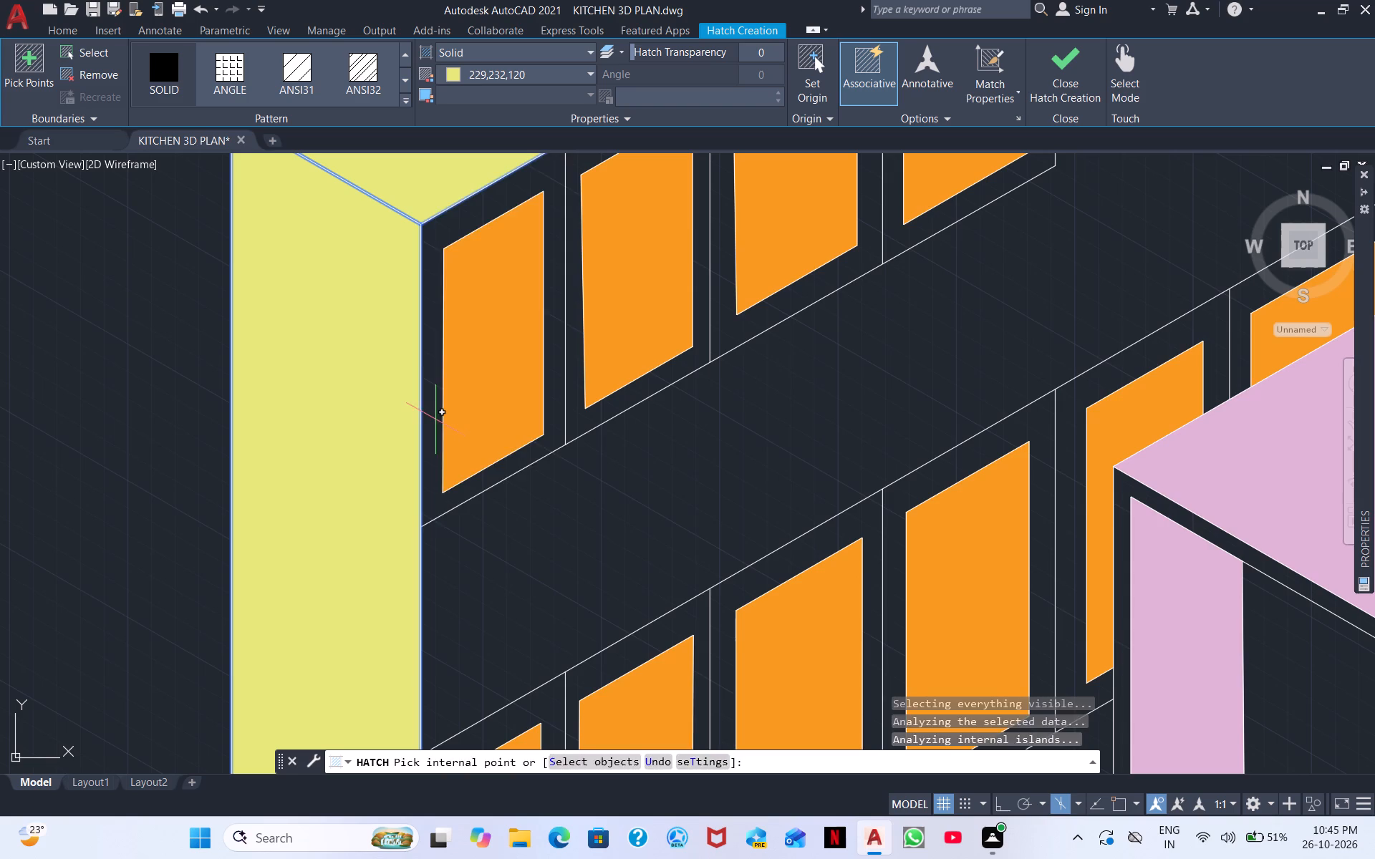
{"action": "left_click", "coordinate": [435, 419]}
{"action": "left_click", "coordinate": [574, 379]}
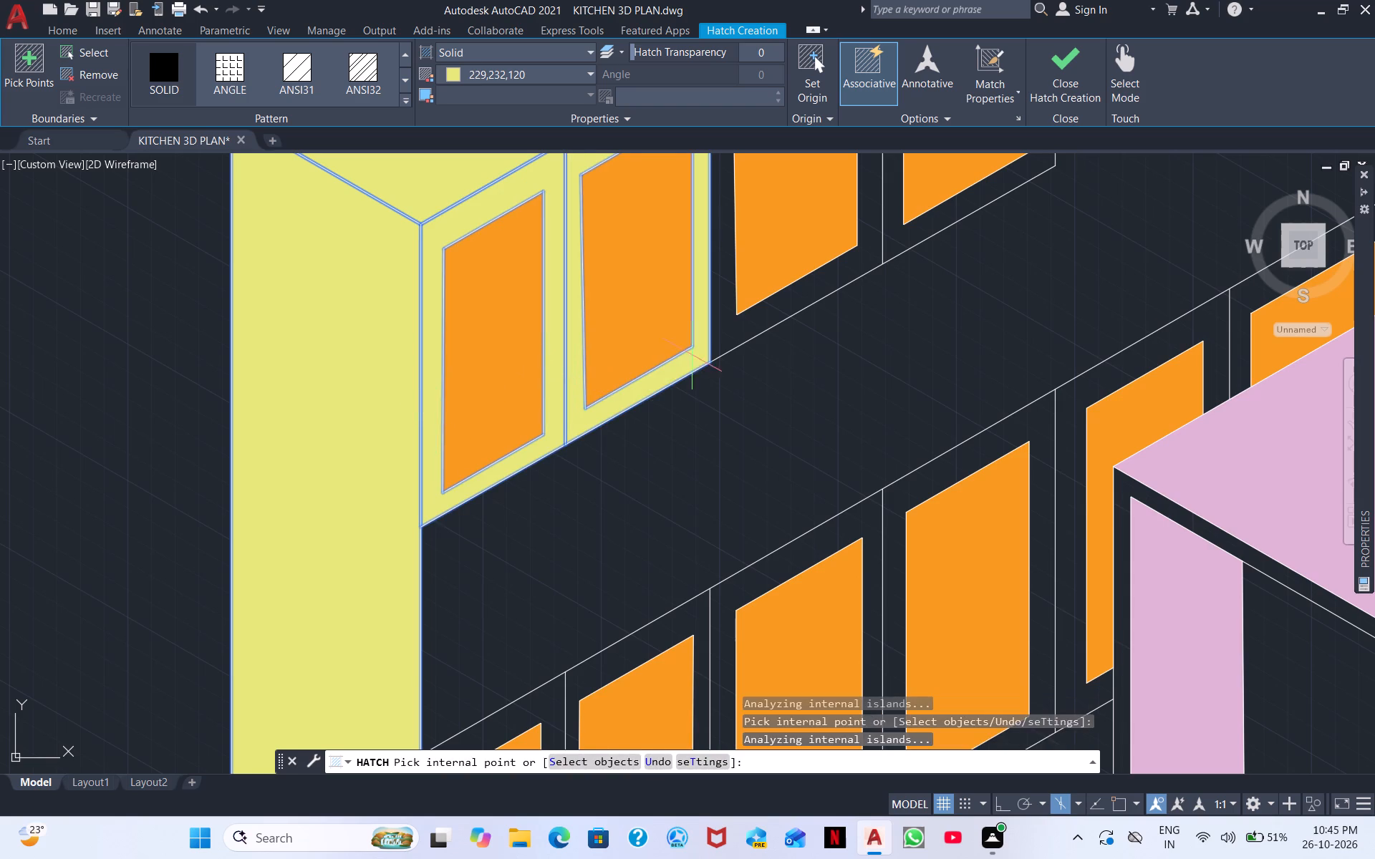
{"action": "middle_click_drag", "start_coordinate": [692, 360], "coordinate": [470, 500]}
{"action": "left_click", "coordinate": [504, 435]}
{"action": "scroll", "coordinate": [557, 419], "scroll_direction": "down", "scroll_amount": 1}
{"action": "middle_click_drag", "start_coordinate": [662, 393], "coordinate": [620, 346]}
{"action": "scroll", "coordinate": [665, 396], "scroll_direction": "down", "scroll_amount": 1}
{"action": "scroll", "coordinate": [579, 358], "scroll_direction": "up", "scroll_amount": 3}
{"action": "middle_click_drag", "start_coordinate": [579, 333], "coordinate": [458, 470]}
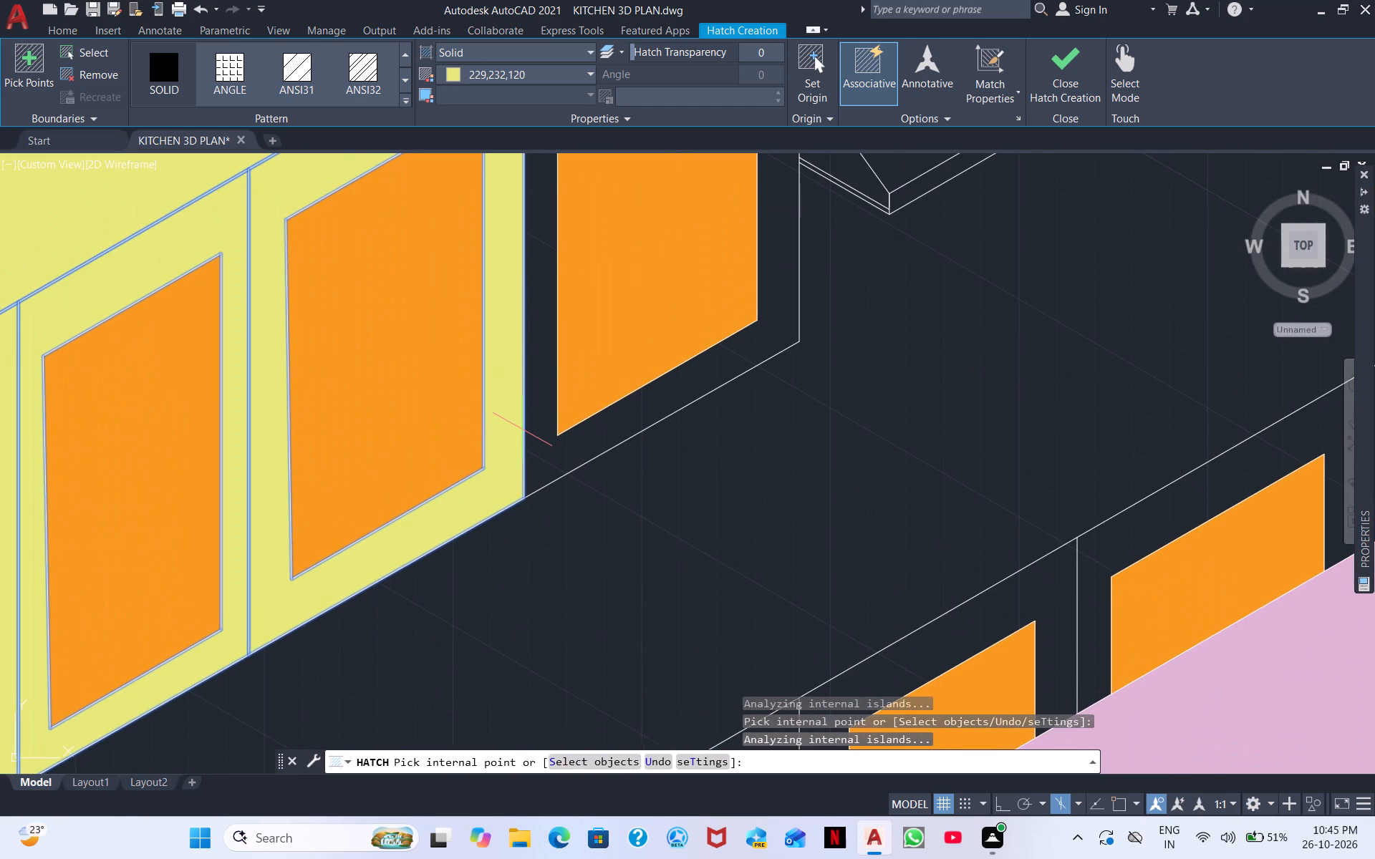
{"action": "left_click", "coordinate": [522, 429]}
{"action": "left_click", "coordinate": [554, 436]}
Fill the frames of the two doors above the range hood and the four left-hand upper doors up to the corner pale yellow.
{"action": "scroll", "coordinate": [665, 364], "scroll_direction": "down", "scroll_amount": 3}
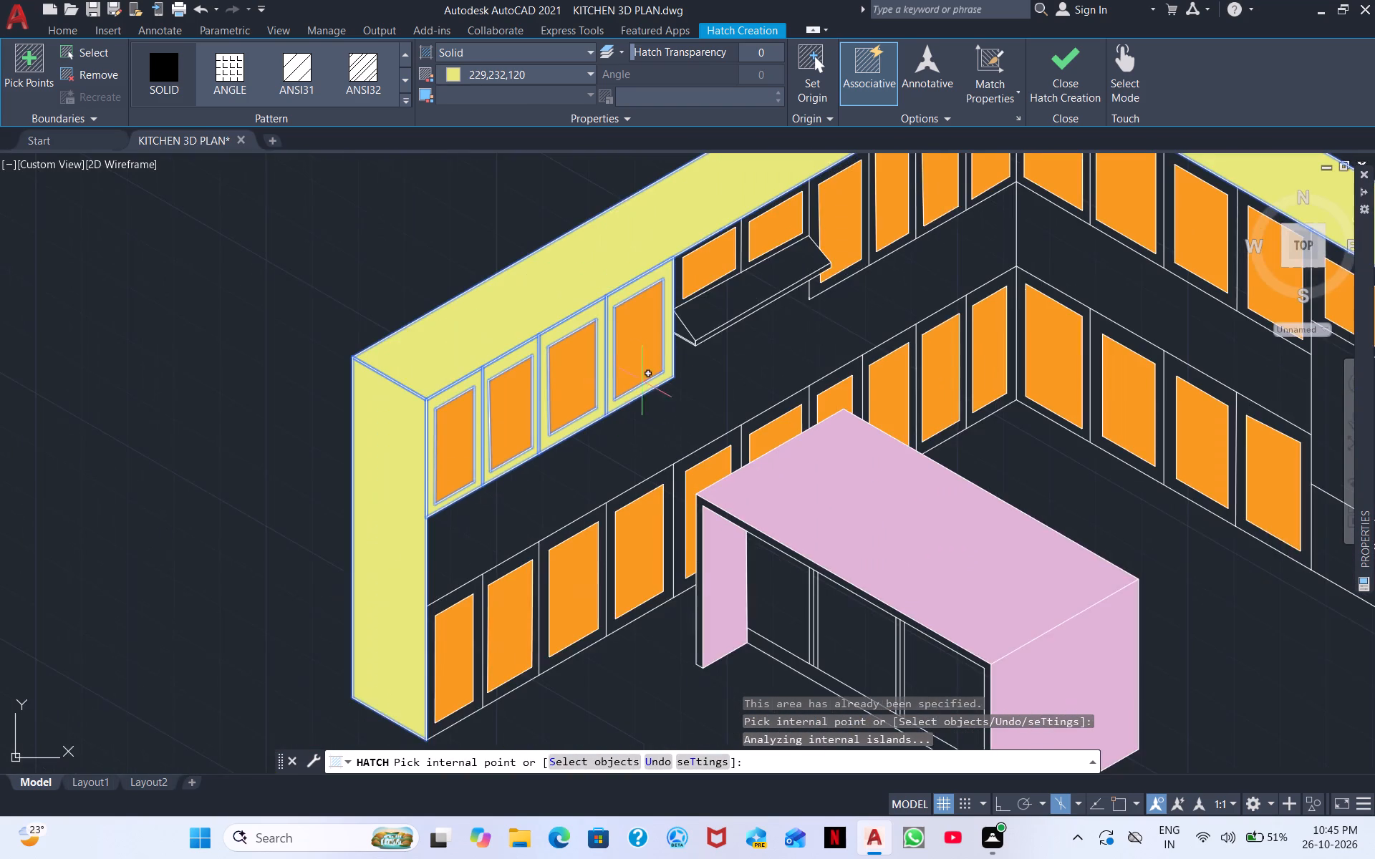
{"action": "middle_click_drag", "start_coordinate": [672, 329], "coordinate": [411, 500]}
{"action": "left_click", "coordinate": [417, 448]}
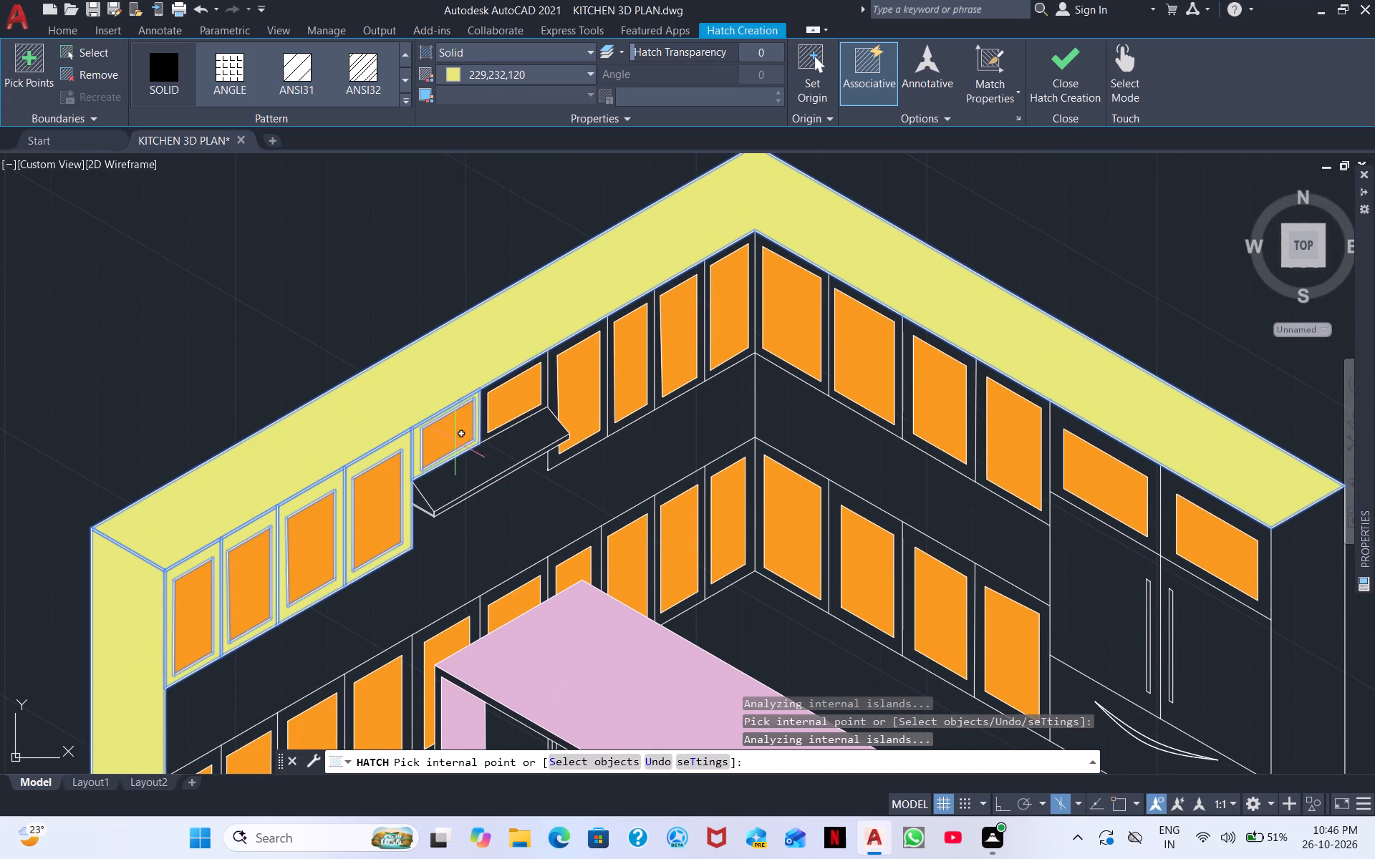
{"action": "left_click", "coordinate": [483, 417]}
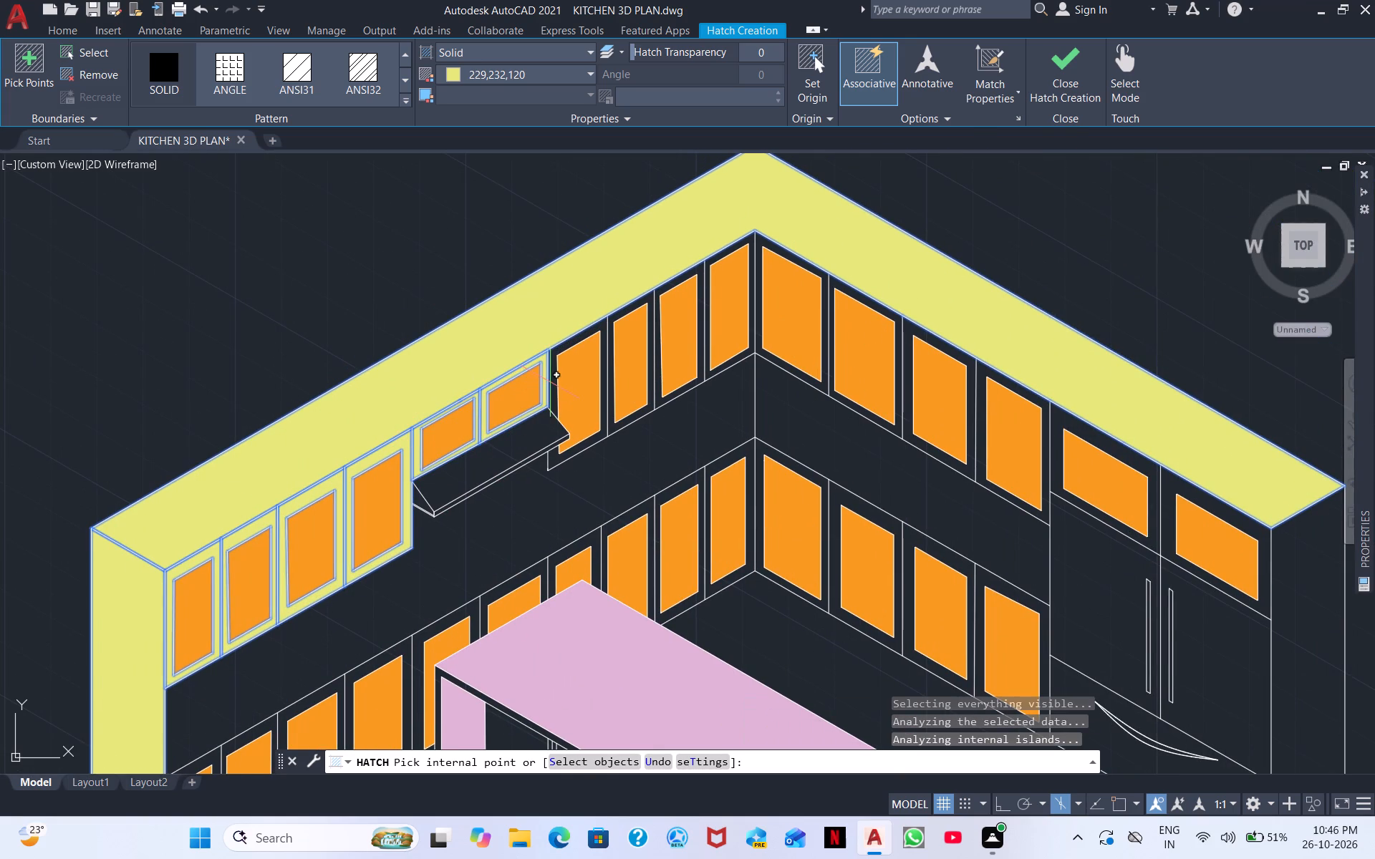
{"action": "left_click", "coordinate": [550, 381]}
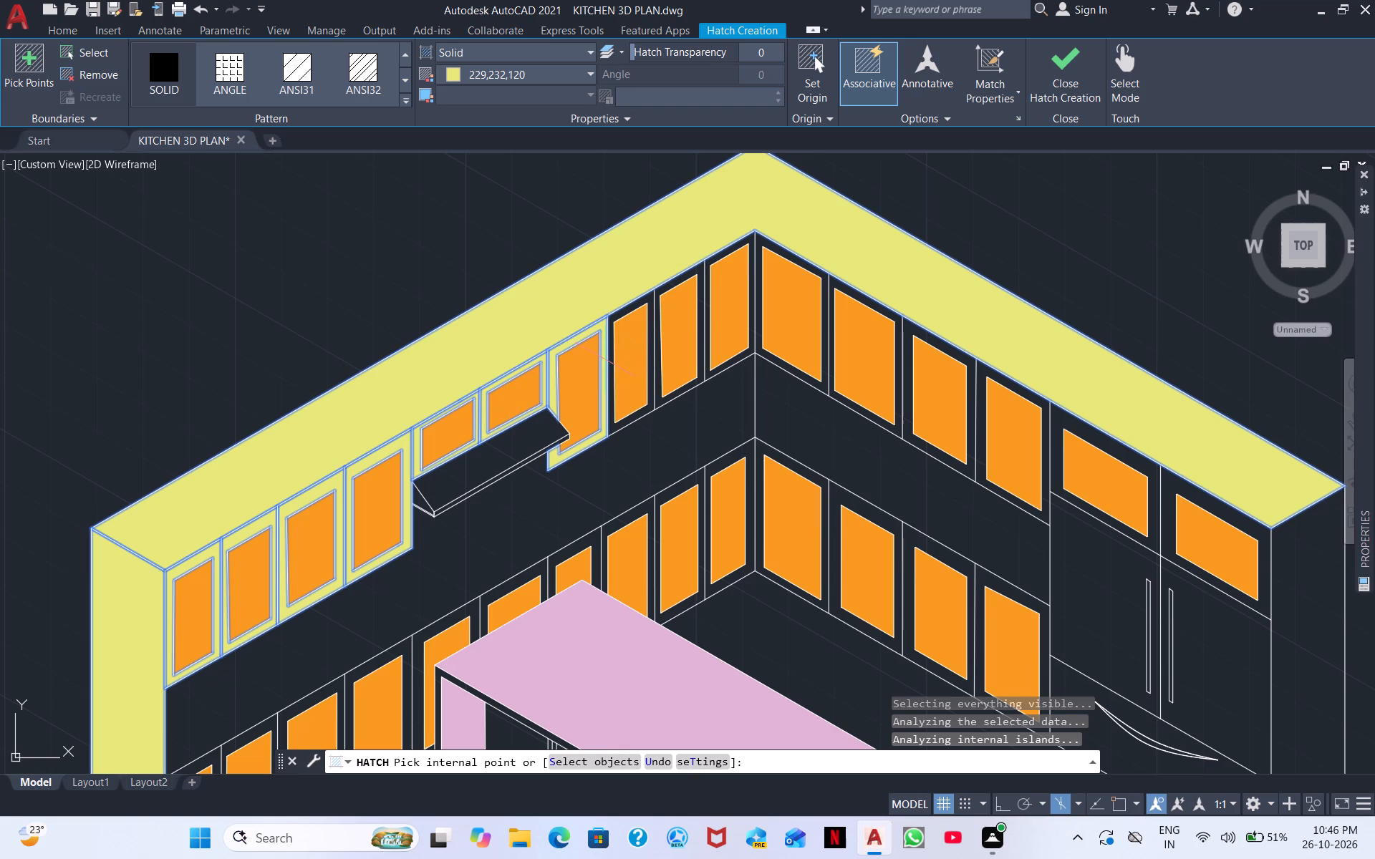
{"action": "scroll", "coordinate": [604, 359], "scroll_direction": "up", "scroll_amount": 3}
{"action": "left_click", "coordinate": [621, 351]}
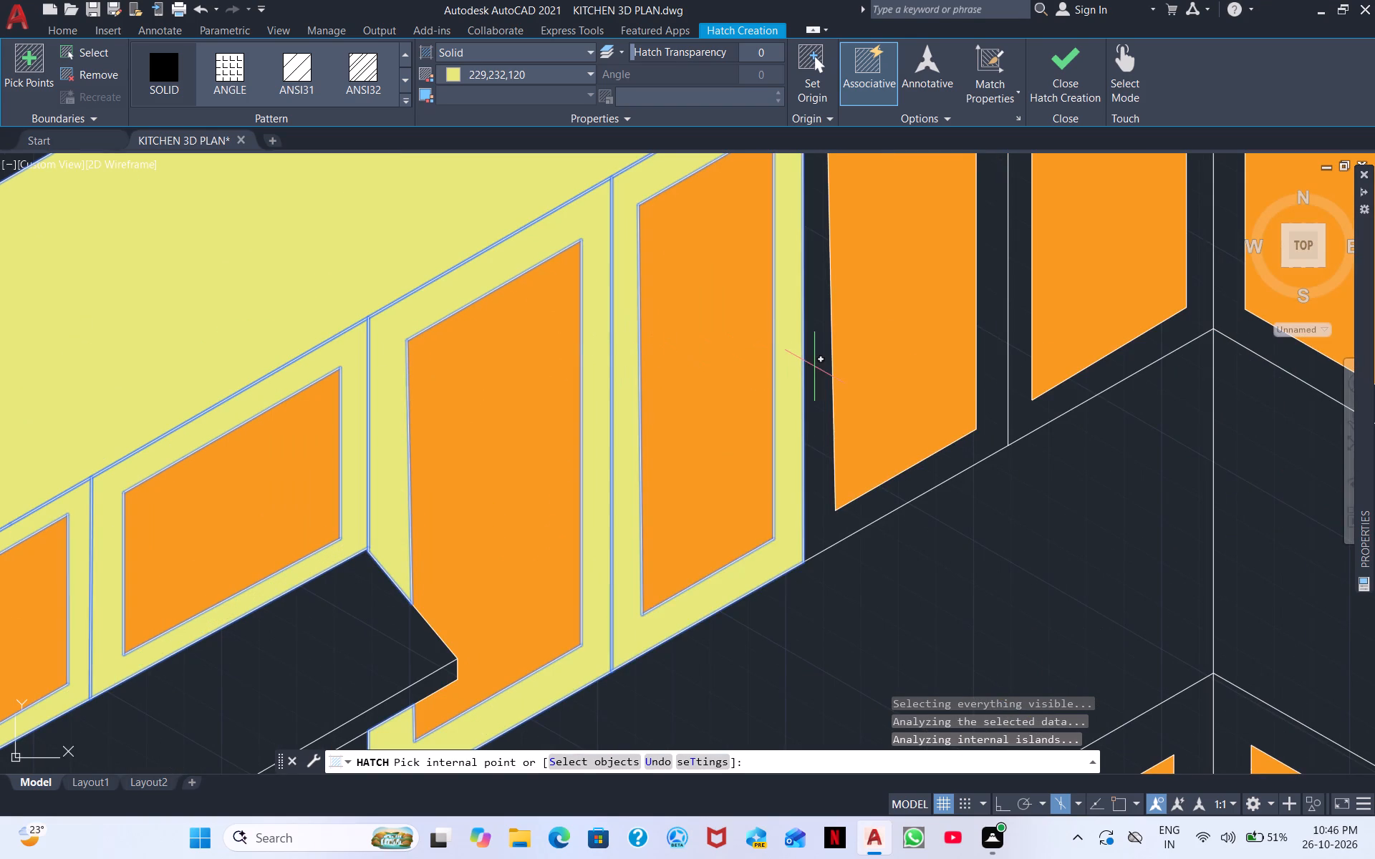
{"action": "left_click", "coordinate": [816, 367]}
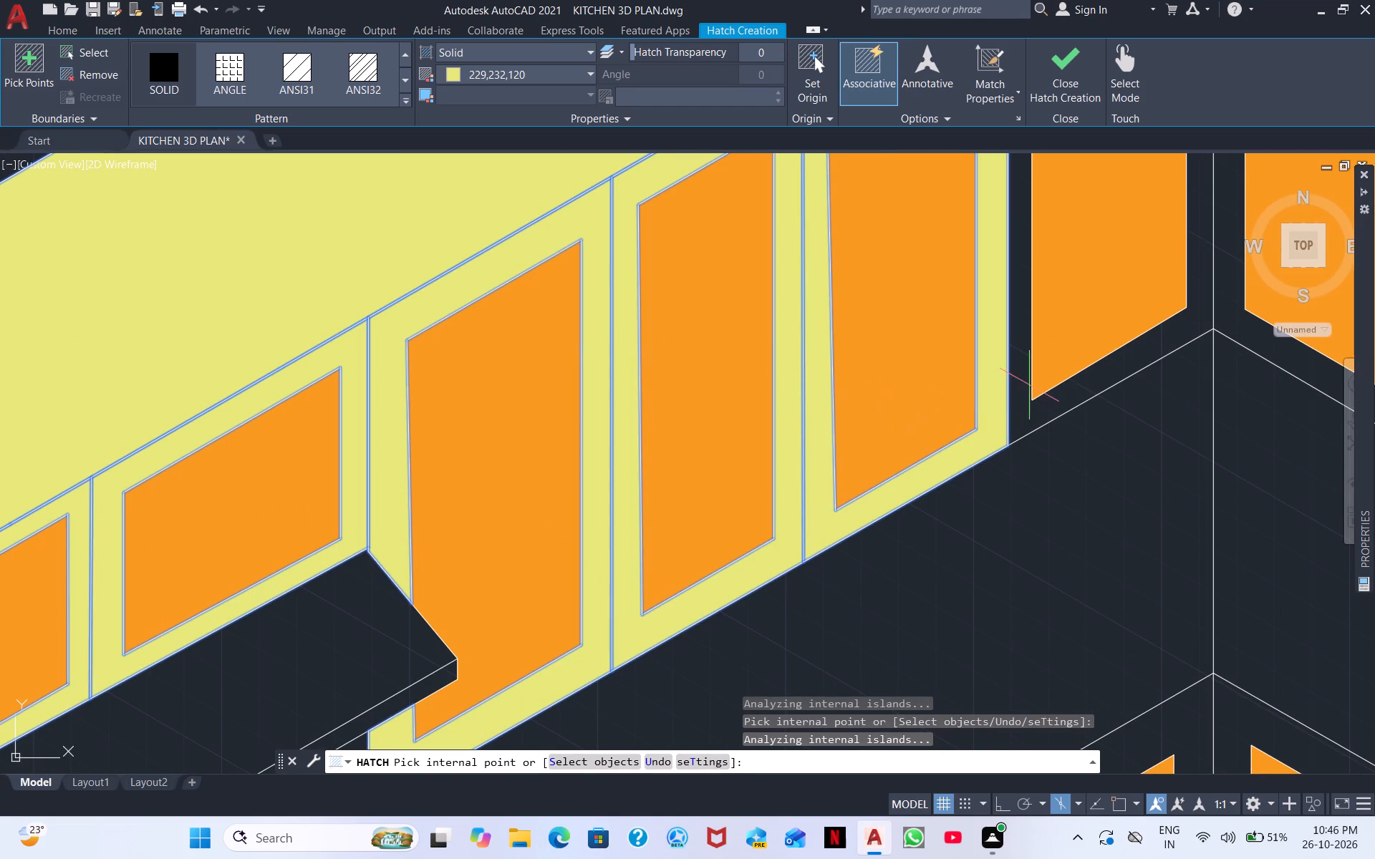
{"action": "left_click", "coordinate": [1029, 384]}
Fill the frames of the right-hand run's four upper doors, from the corner to the fridge unit, with the pale yellow solid hatch.
{"action": "scroll", "coordinate": [1038, 372], "scroll_direction": "down", "scroll_amount": 2}
{"action": "middle_click_drag", "start_coordinate": [1044, 370], "coordinate": [407, 525]}
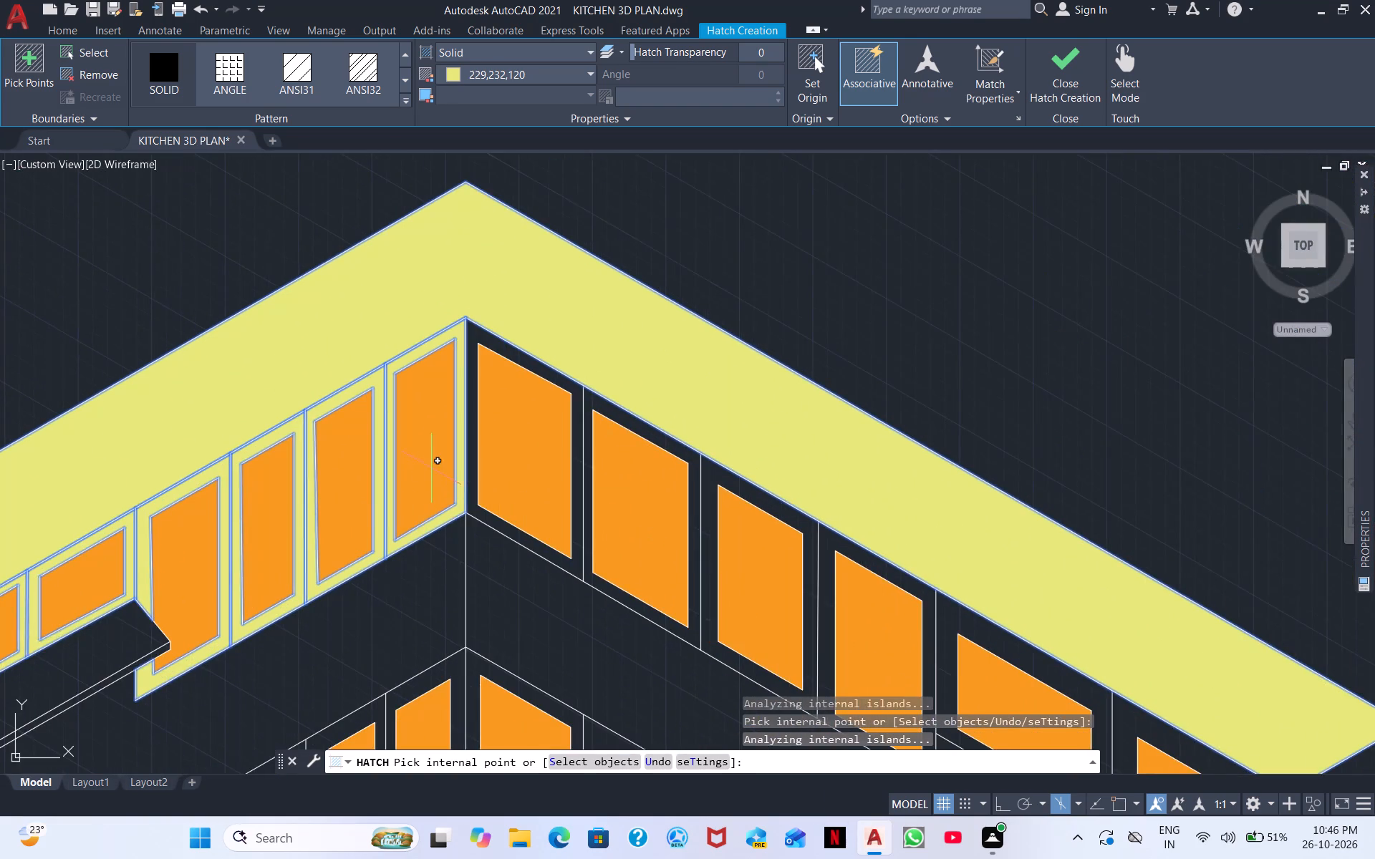
{"action": "scroll", "coordinate": [431, 467], "scroll_direction": "up", "scroll_amount": 3}
{"action": "left_click", "coordinate": [594, 436]}
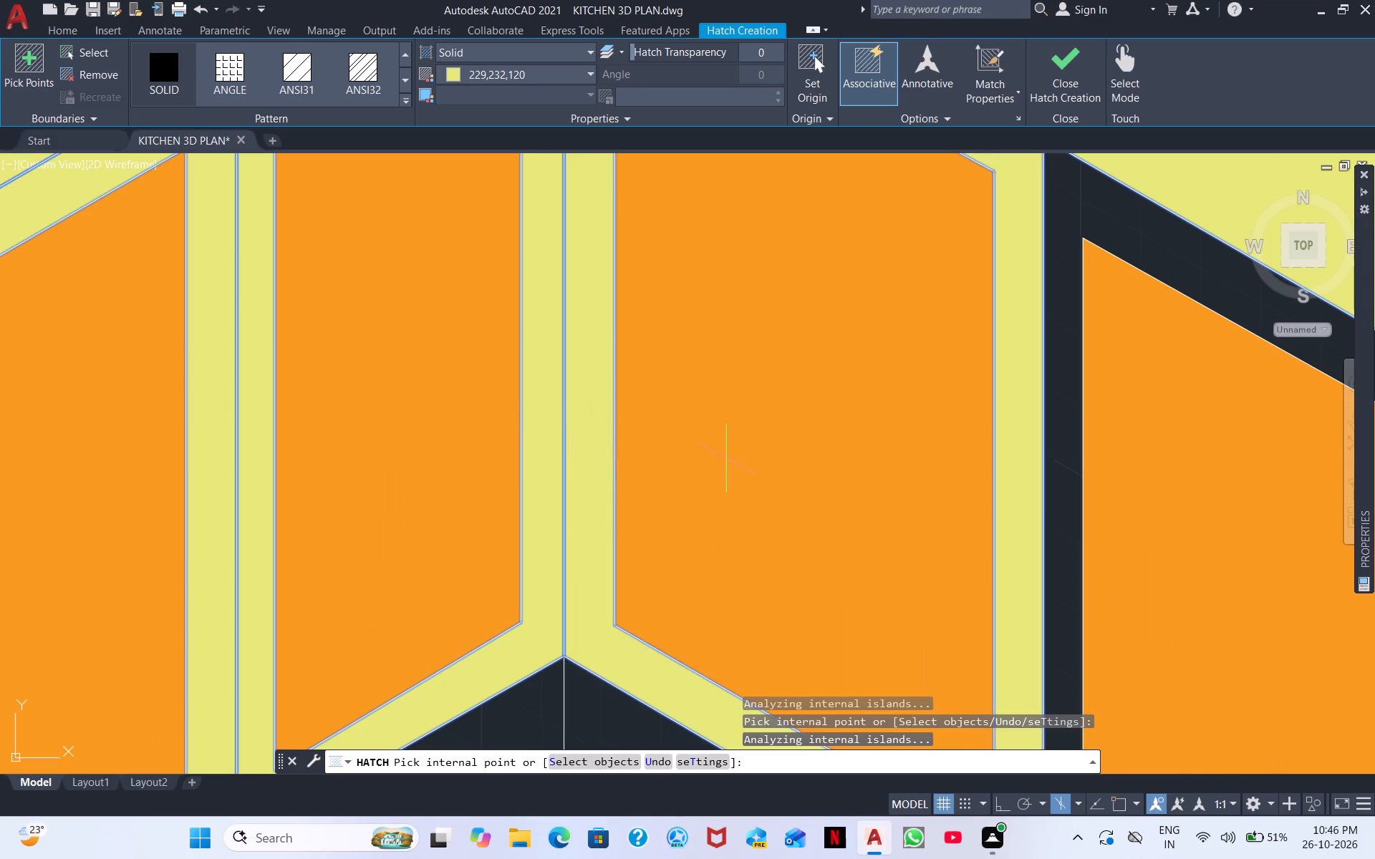
{"action": "scroll", "coordinate": [729, 459], "scroll_direction": "down", "scroll_amount": 3}
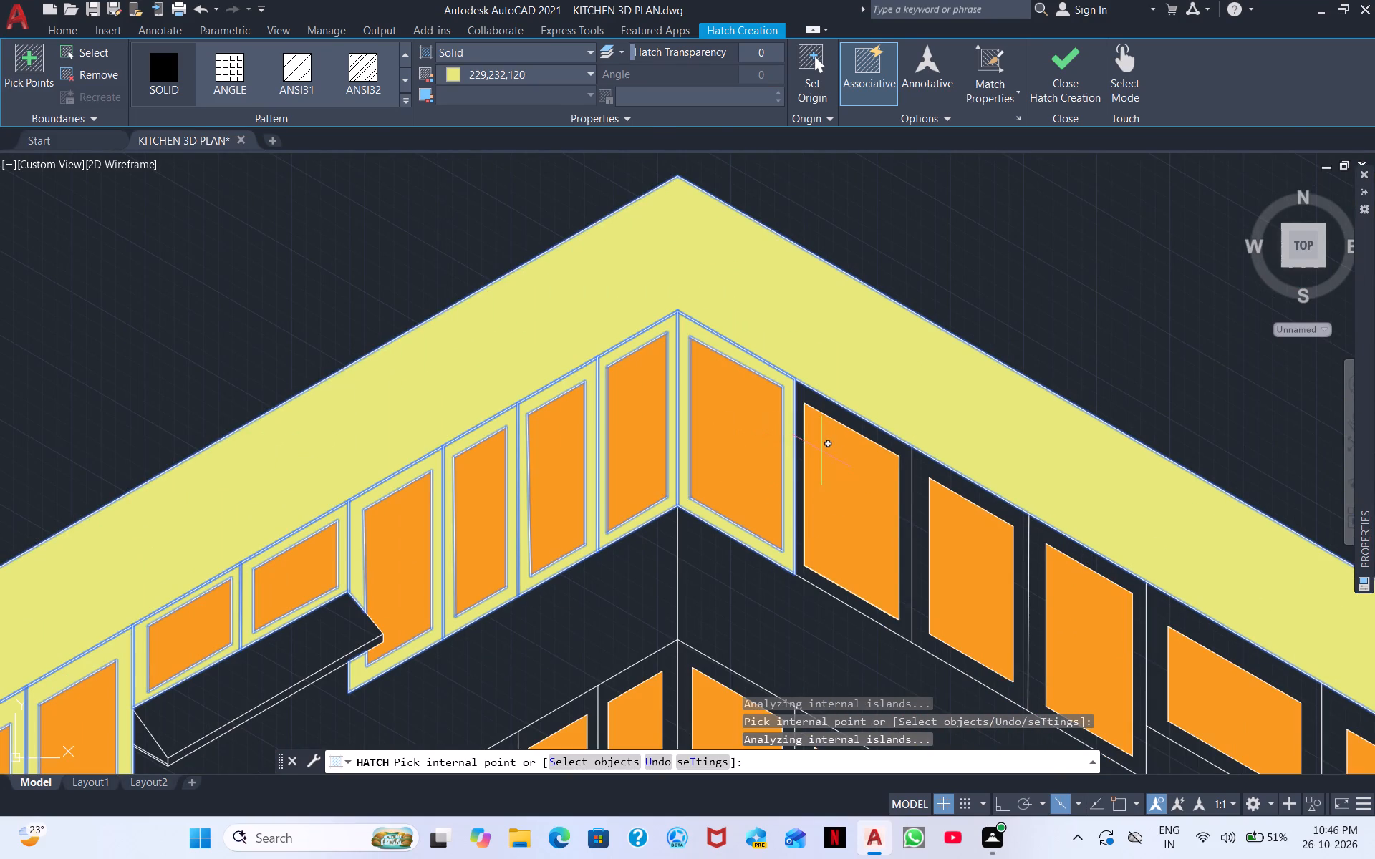
{"action": "left_click", "coordinate": [799, 409]}
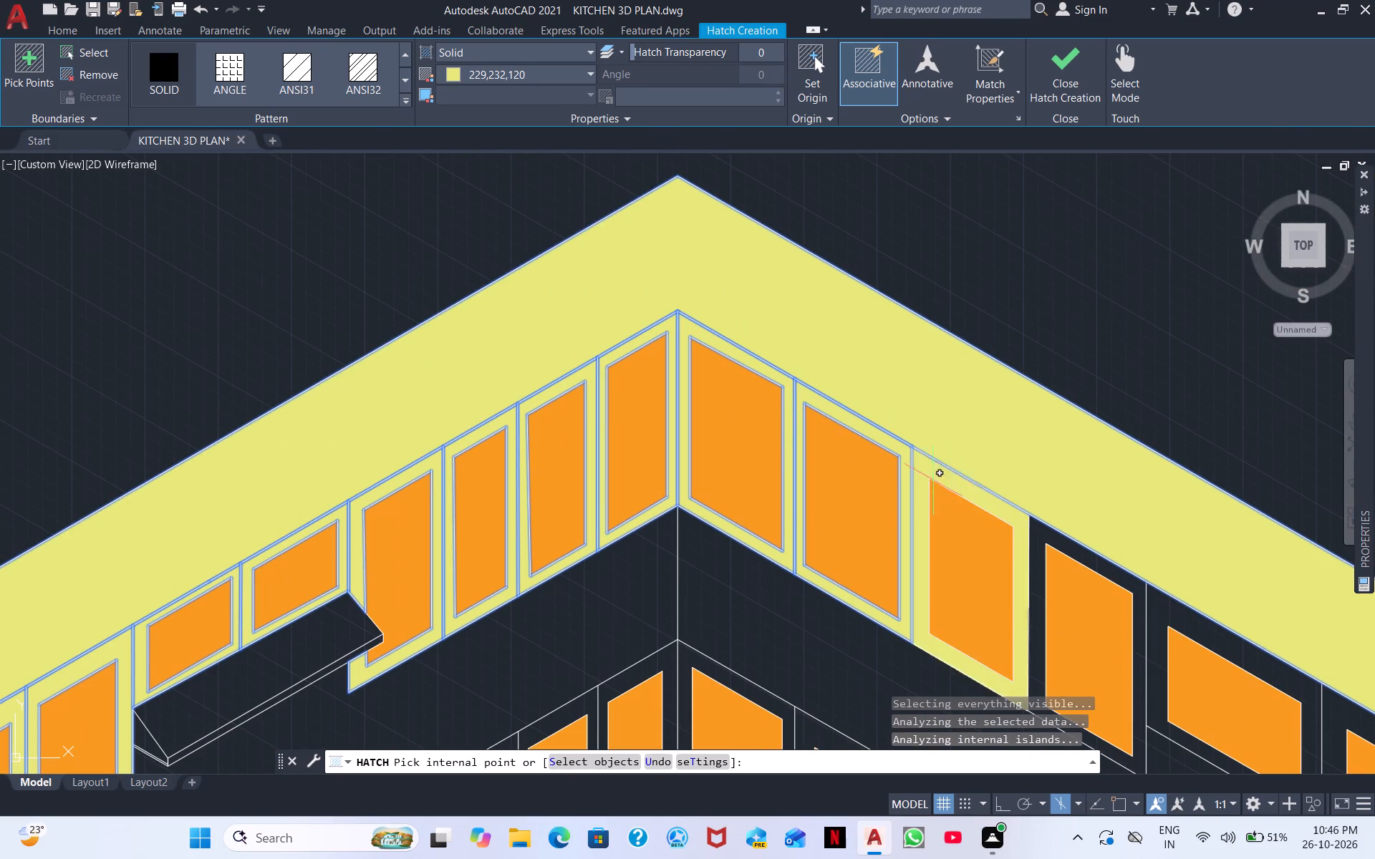
{"action": "left_click", "coordinate": [929, 483]}
{"action": "middle_click_drag", "start_coordinate": [891, 491], "coordinate": [602, 381]}
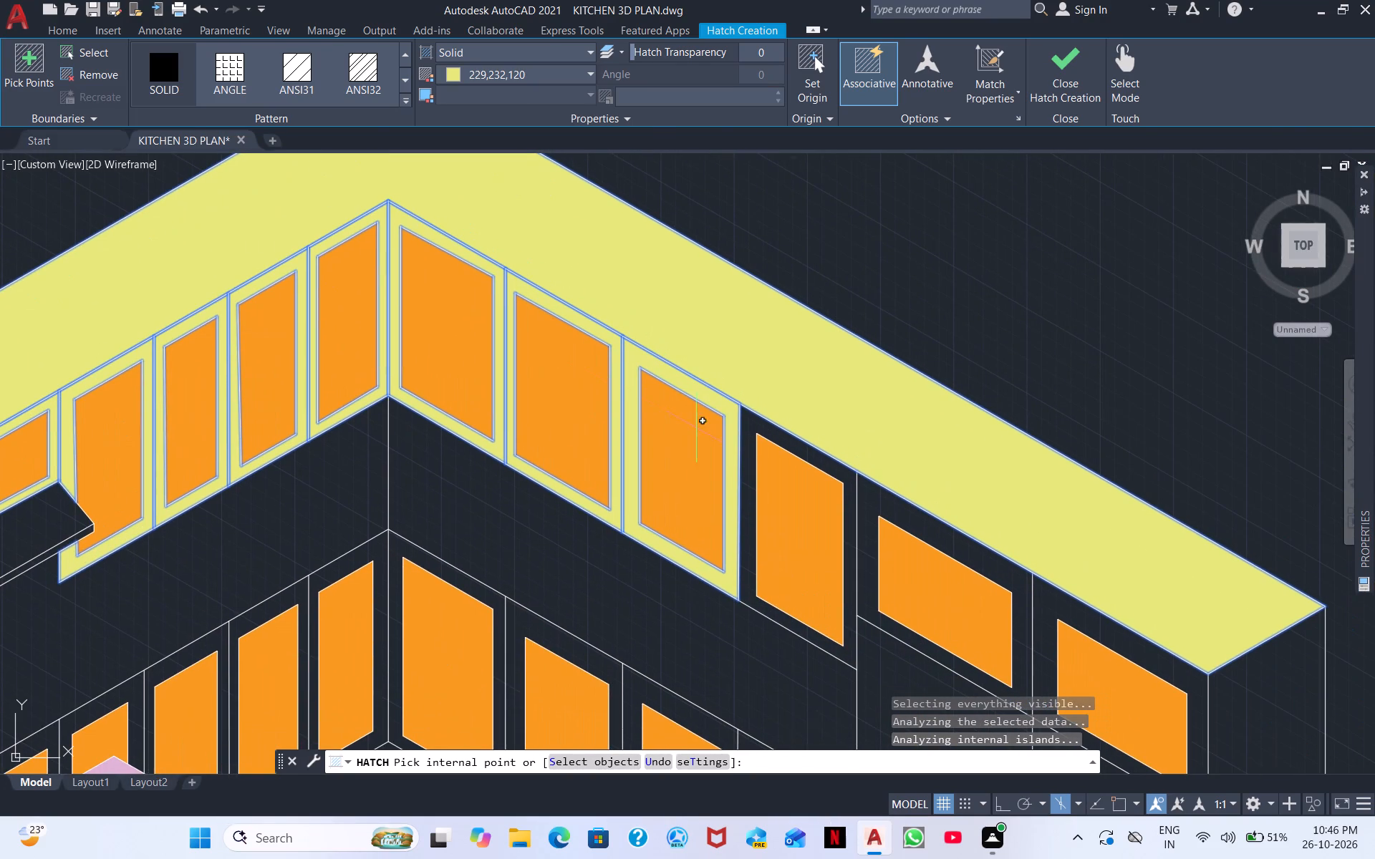
{"action": "left_click", "coordinate": [752, 437]}
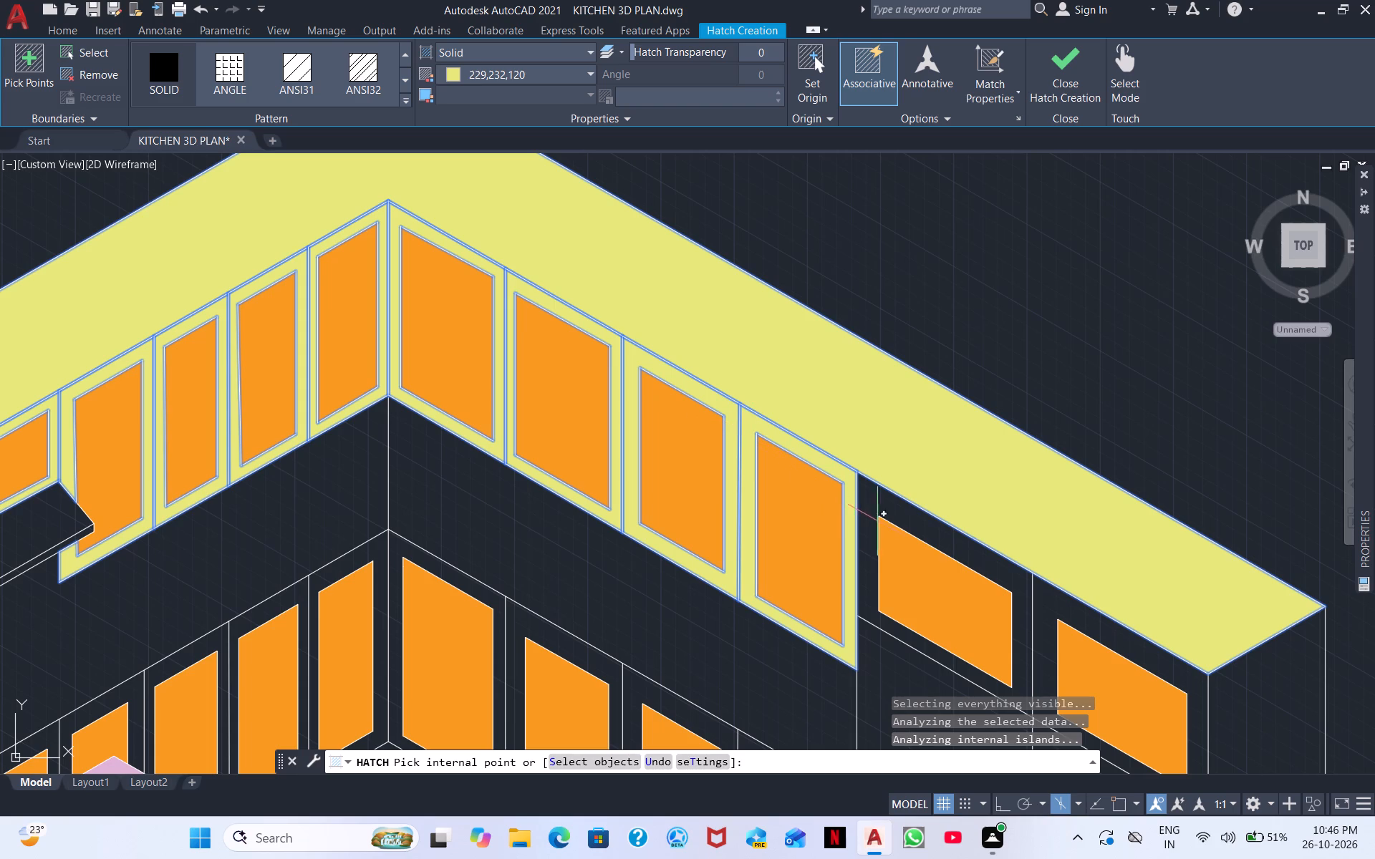
Fill the frames of the two doors above the fridge and the right-hand run's end panel pale yellow, keeping the door panels orange.
{"action": "left_click", "coordinate": [879, 523]}
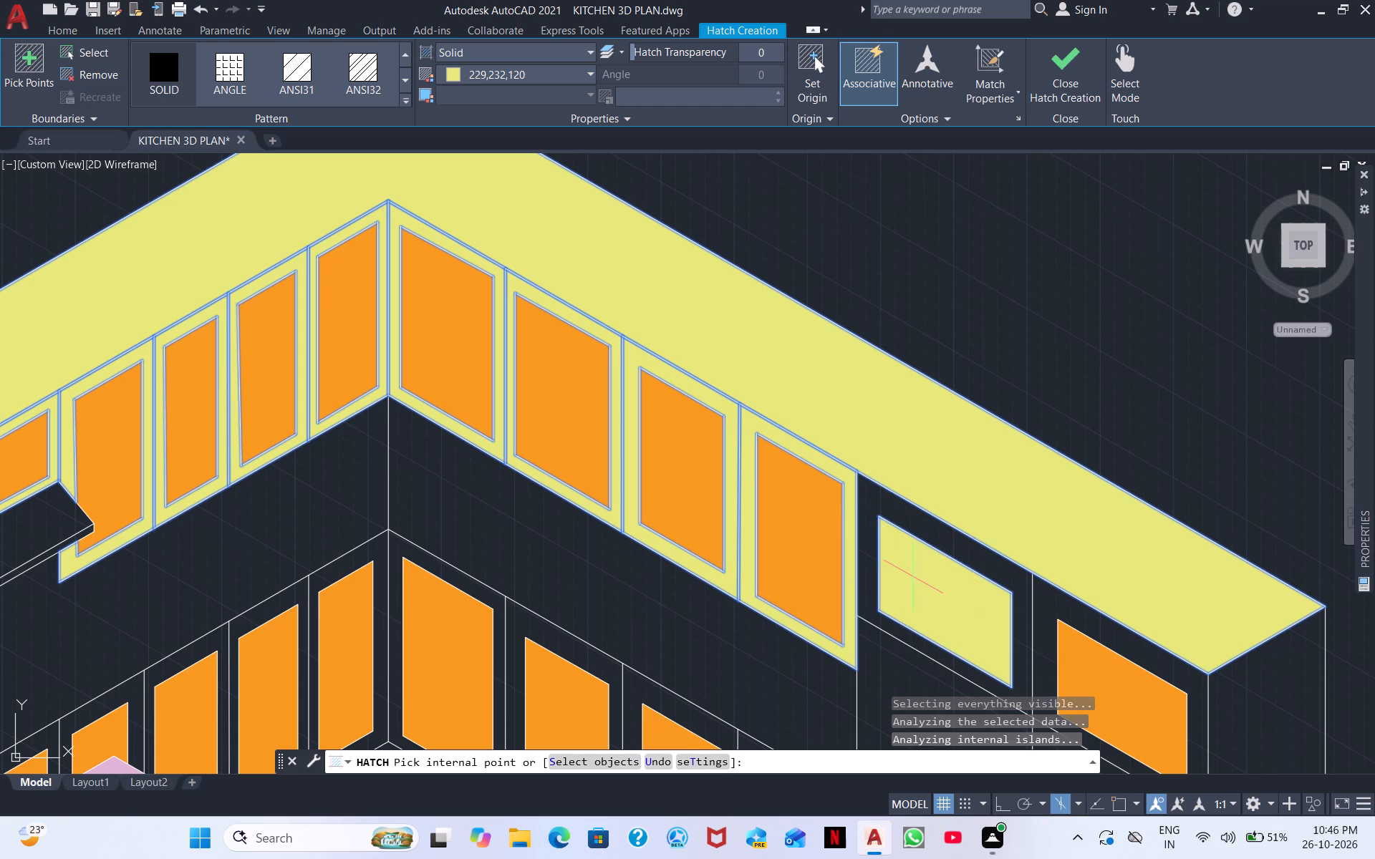
{"action": "key", "text": "ctrl+z"}
{"action": "left_click", "coordinate": [862, 560]}
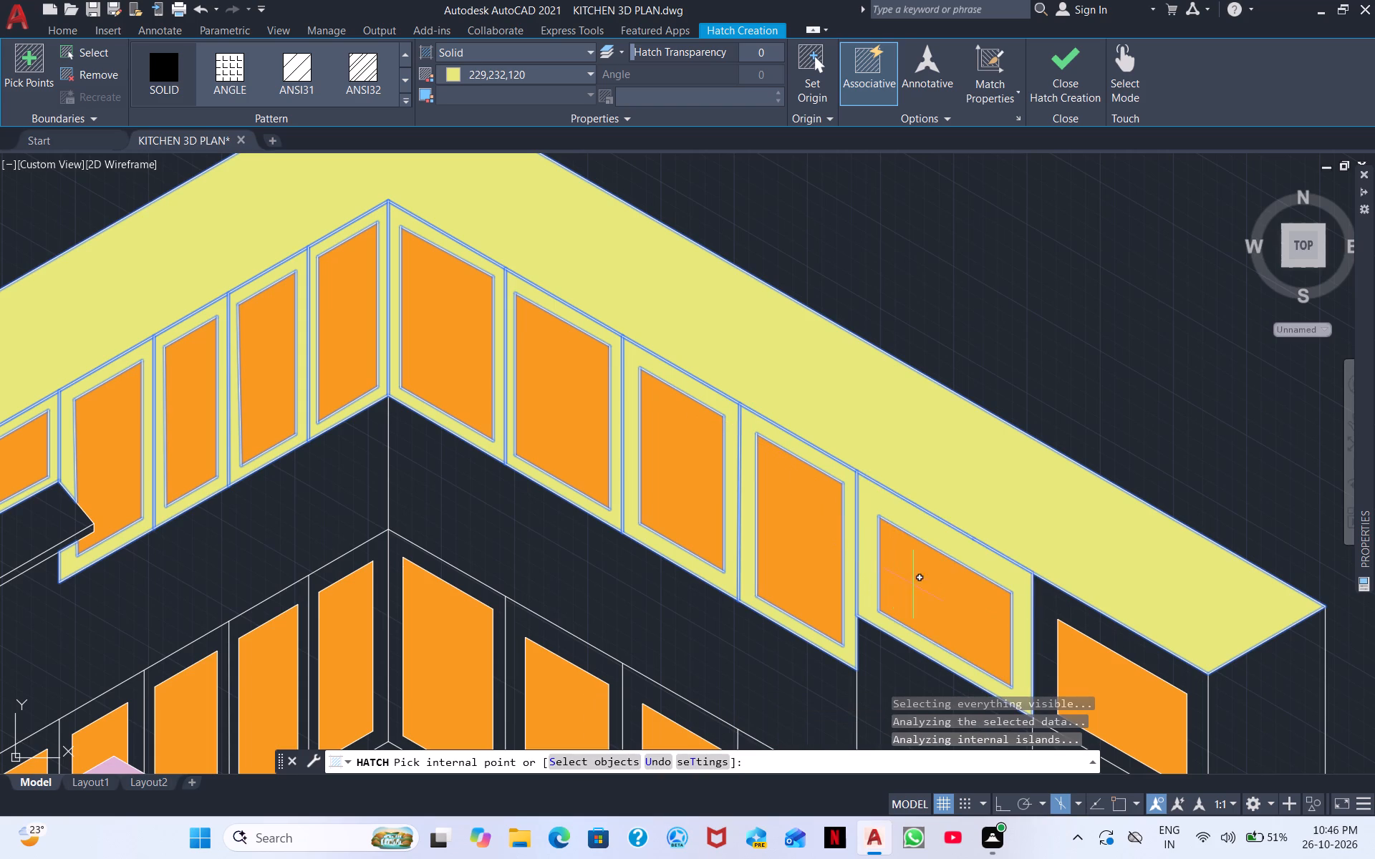
{"action": "left_click", "coordinate": [1038, 621]}
{"action": "middle_click_drag", "start_coordinate": [1021, 612], "coordinate": [609, 299]}
{"action": "scroll", "coordinate": [583, 281], "scroll_direction": "down", "scroll_amount": 1}
{"action": "left_click", "coordinate": [751, 471]}
Fill the frames of the right-hand run's four base doors, from the fridge to the corner, with the same pale yellow.
{"action": "middle_click_drag", "start_coordinate": [726, 489], "coordinate": [935, 431]}
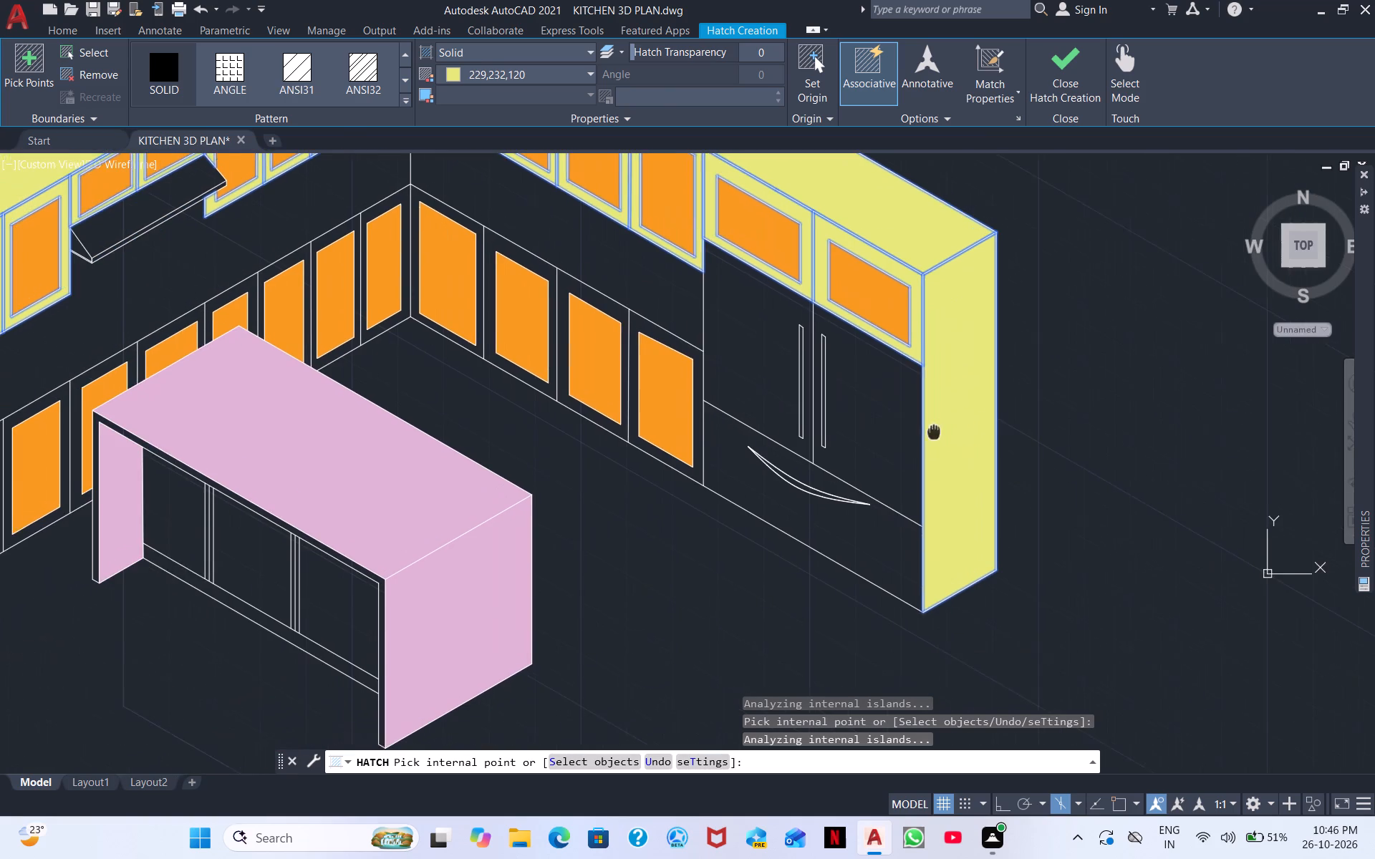
{"action": "middle_click_drag", "start_coordinate": [935, 431], "coordinate": [939, 429]}
{"action": "scroll", "coordinate": [607, 416], "scroll_direction": "up", "scroll_amount": 3}
{"action": "left_click", "coordinate": [720, 414]}
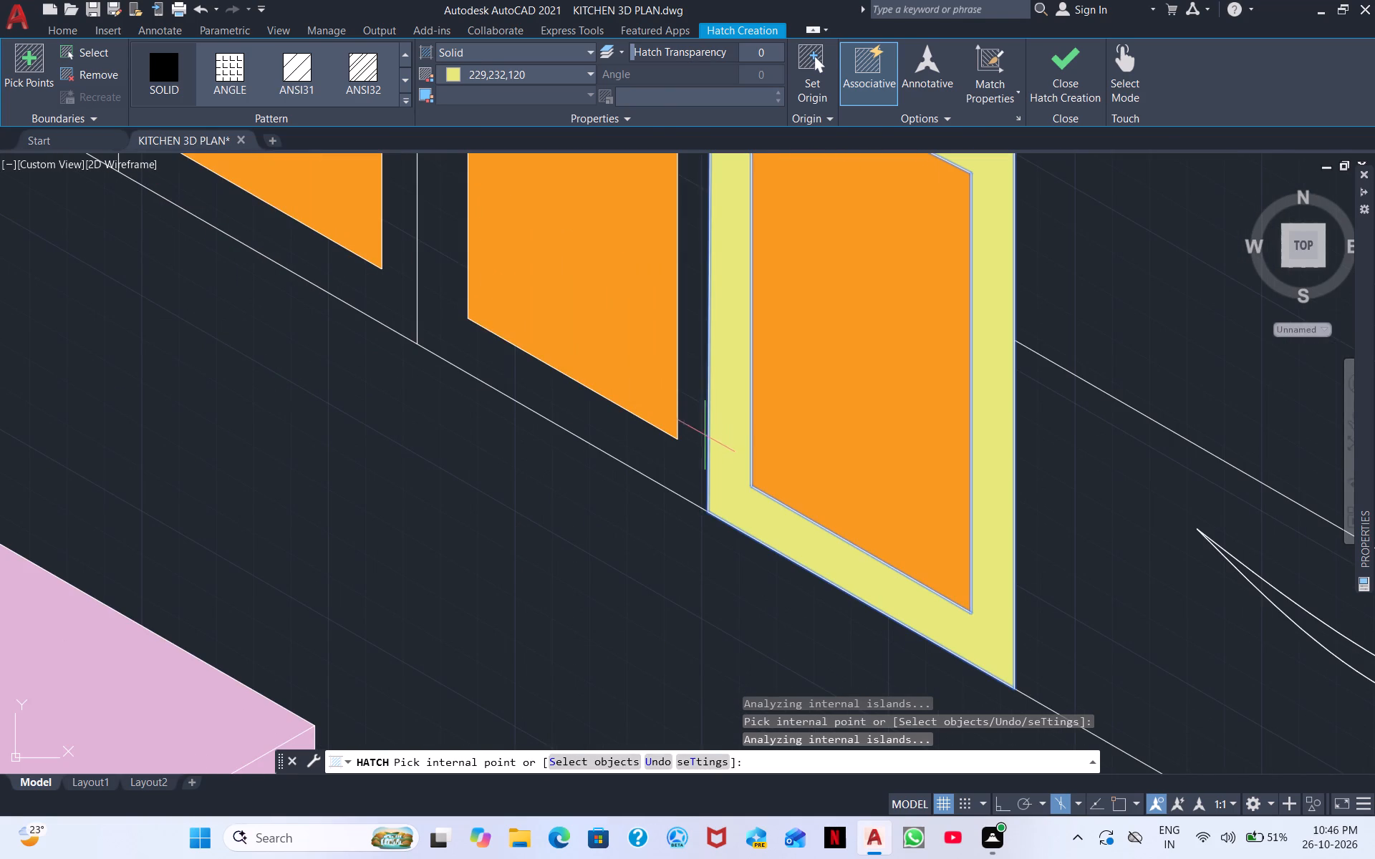
{"action": "left_click", "coordinate": [705, 442]}
{"action": "middle_click_drag", "start_coordinate": [520, 381], "coordinate": [759, 676]}
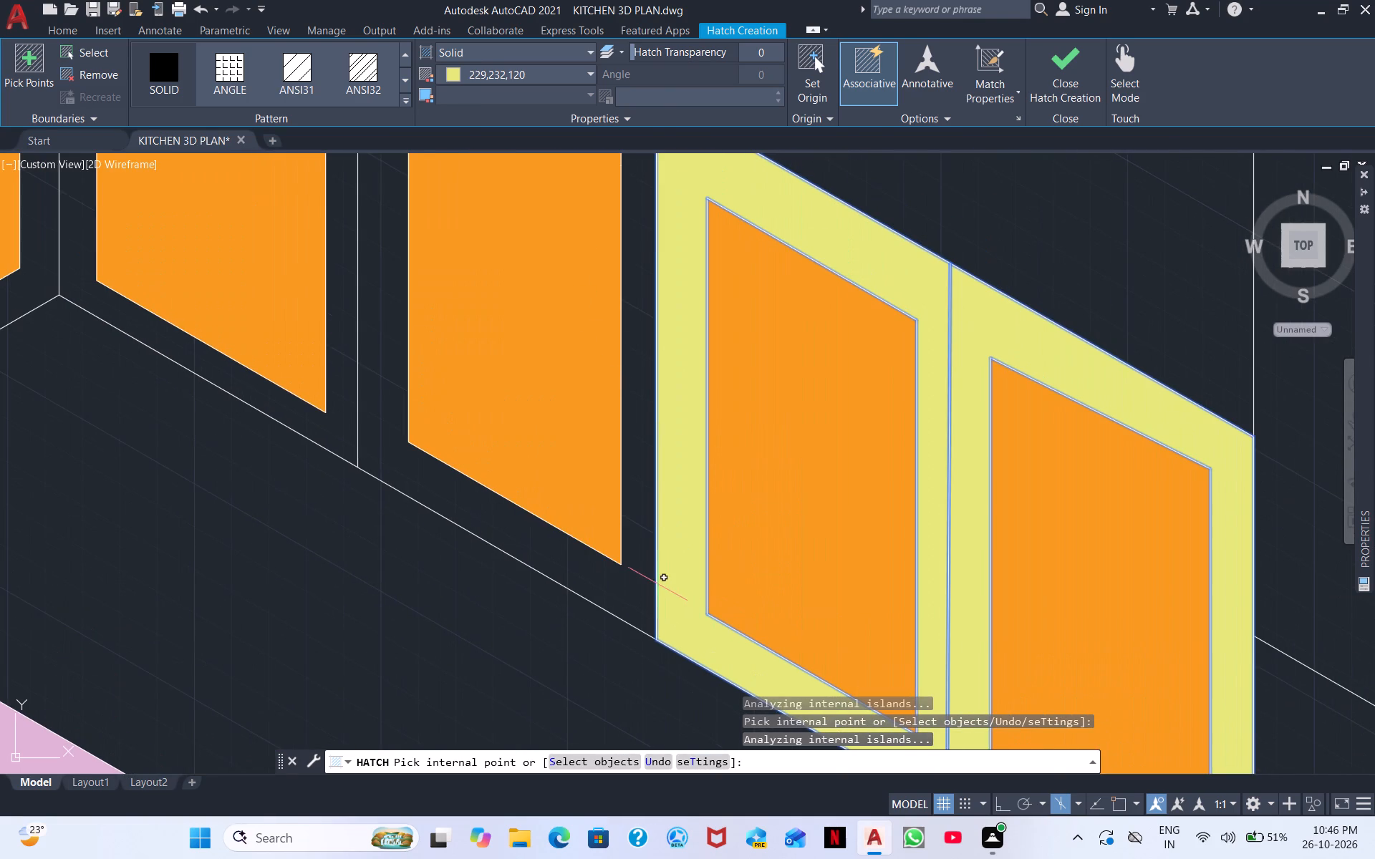
{"action": "left_click", "coordinate": [657, 584]}
{"action": "left_click", "coordinate": [634, 591]}
{"action": "middle_click_drag", "start_coordinate": [508, 566], "coordinate": [864, 748]}
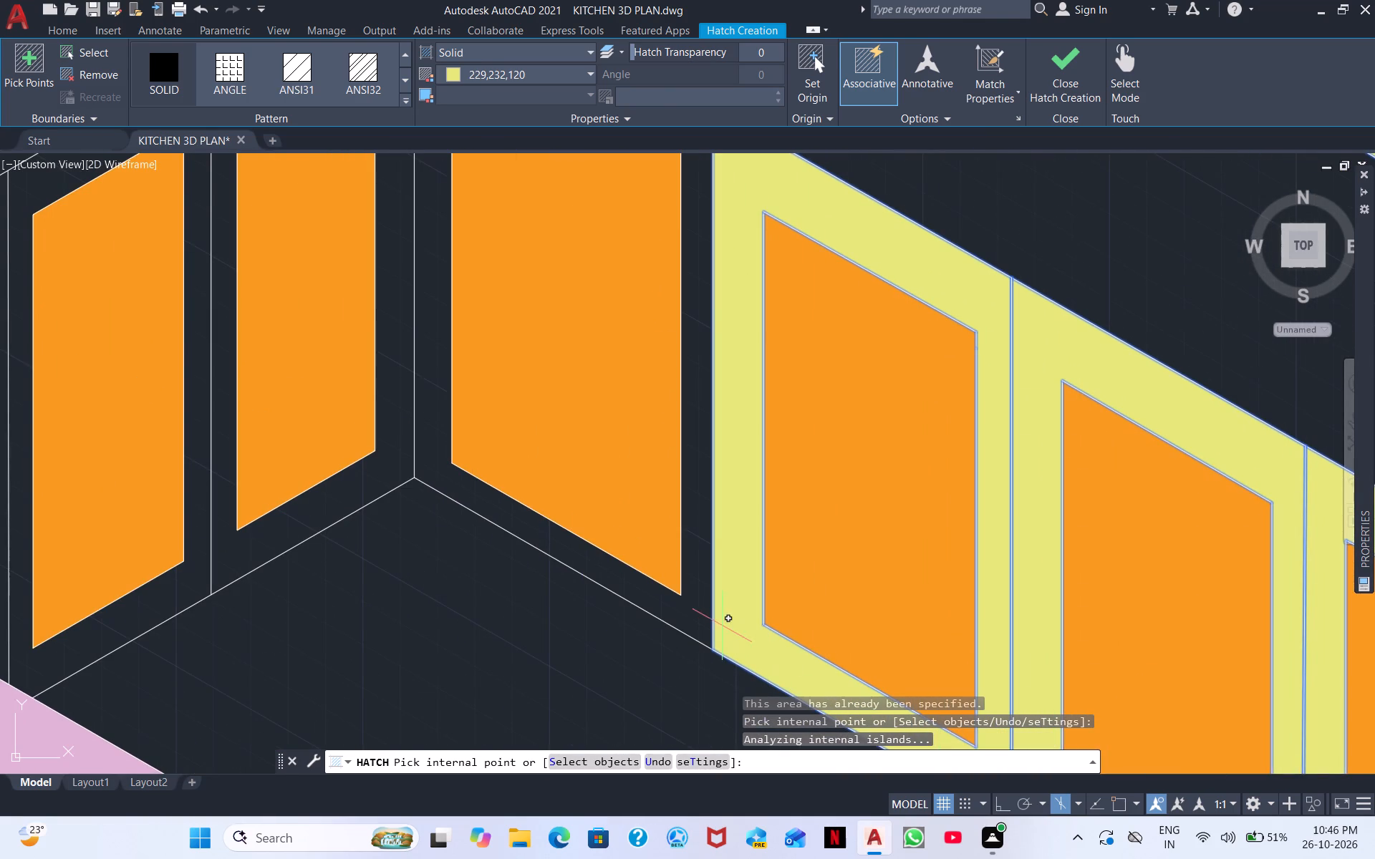
{"action": "left_click", "coordinate": [695, 621]}
Fill the frames of the left-hand run's six base doors nearest the corner pale yellow, including those partly hidden behind the island.
{"action": "left_click", "coordinate": [391, 442]}
{"action": "middle_click_drag", "start_coordinate": [208, 588], "coordinate": [537, 524]}
{"action": "left_click", "coordinate": [493, 538]}
{"action": "middle_click_drag", "start_coordinate": [459, 531], "coordinate": [549, 510]}
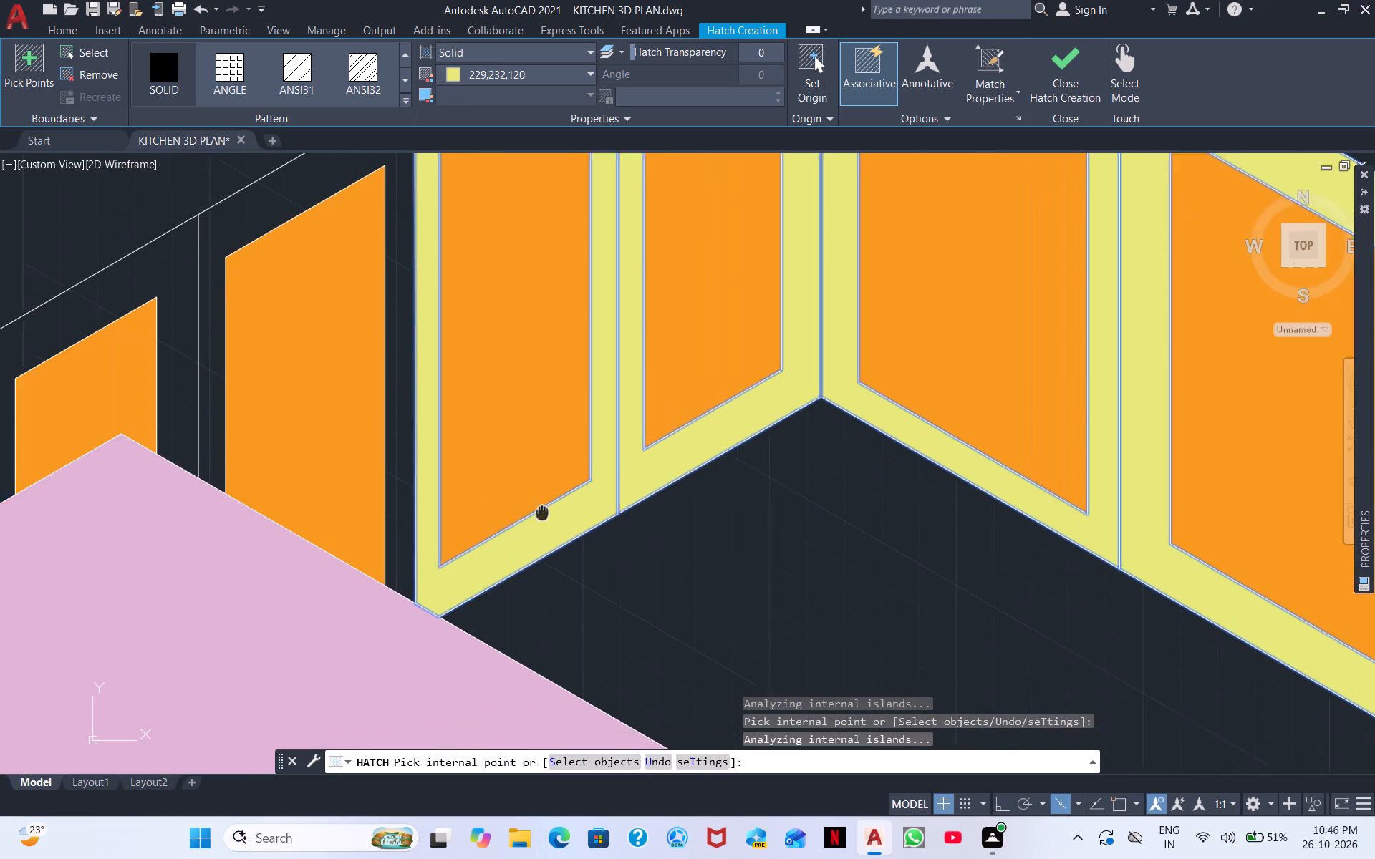
{"action": "middle_click_drag", "start_coordinate": [549, 510], "coordinate": [708, 470]}
{"action": "left_click", "coordinate": [582, 496]}
{"action": "middle_click_drag", "start_coordinate": [582, 489], "coordinate": [584, 489]}
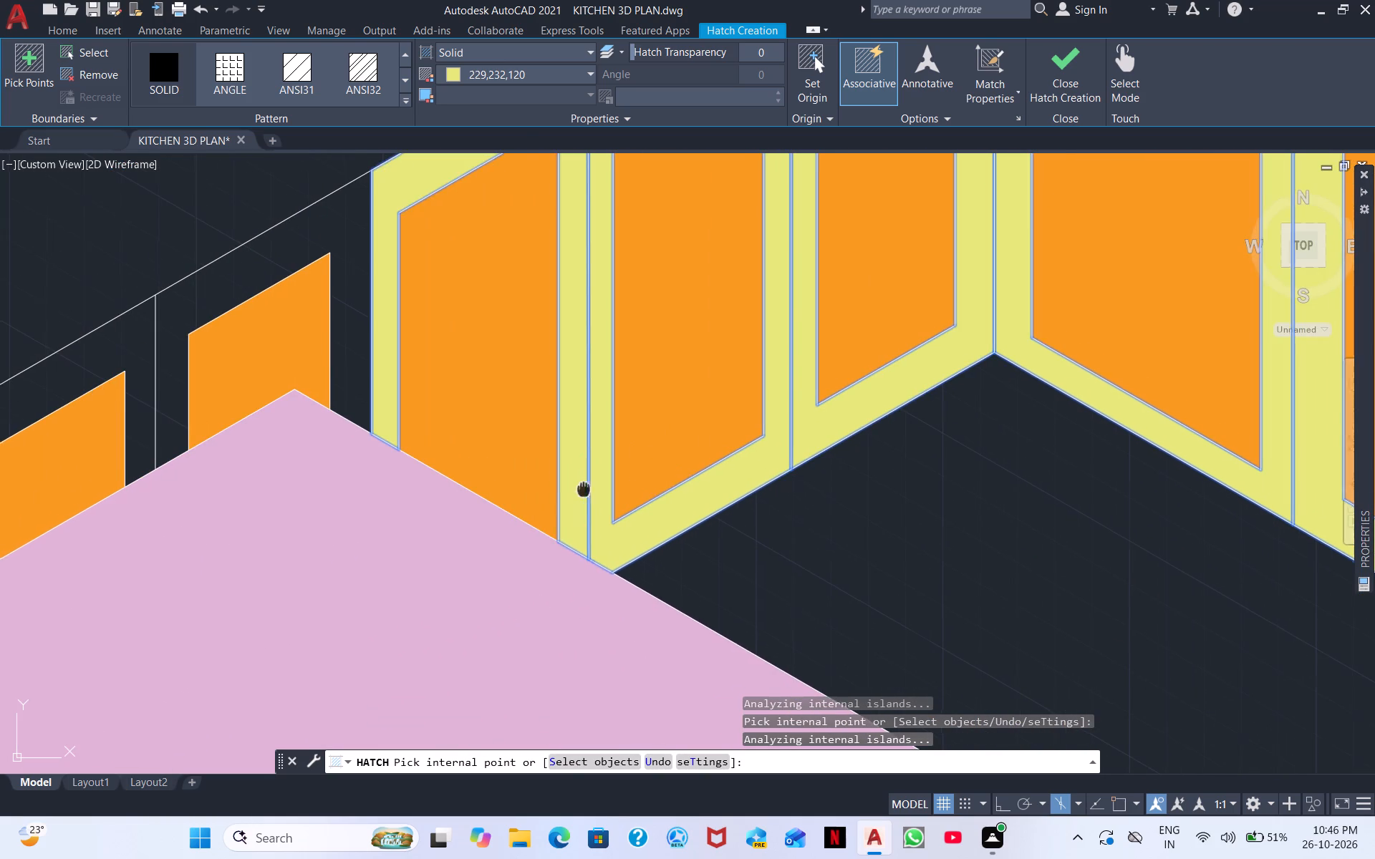
{"action": "middle_click_drag", "start_coordinate": [584, 489], "coordinate": [927, 402]}
{"action": "left_click", "coordinate": [699, 262]}
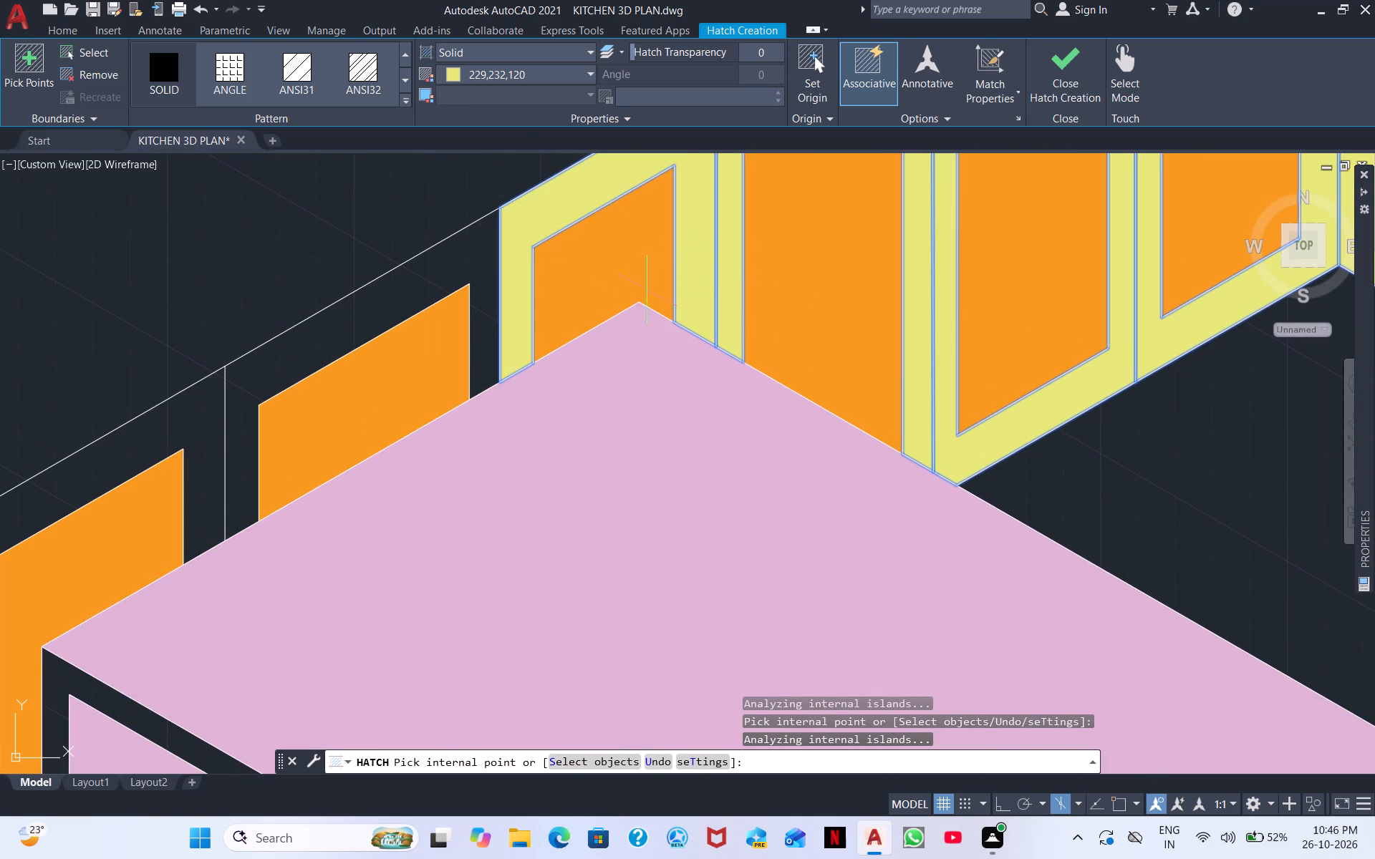
{"action": "middle_click_drag", "start_coordinate": [471, 326], "coordinate": [544, 271]}
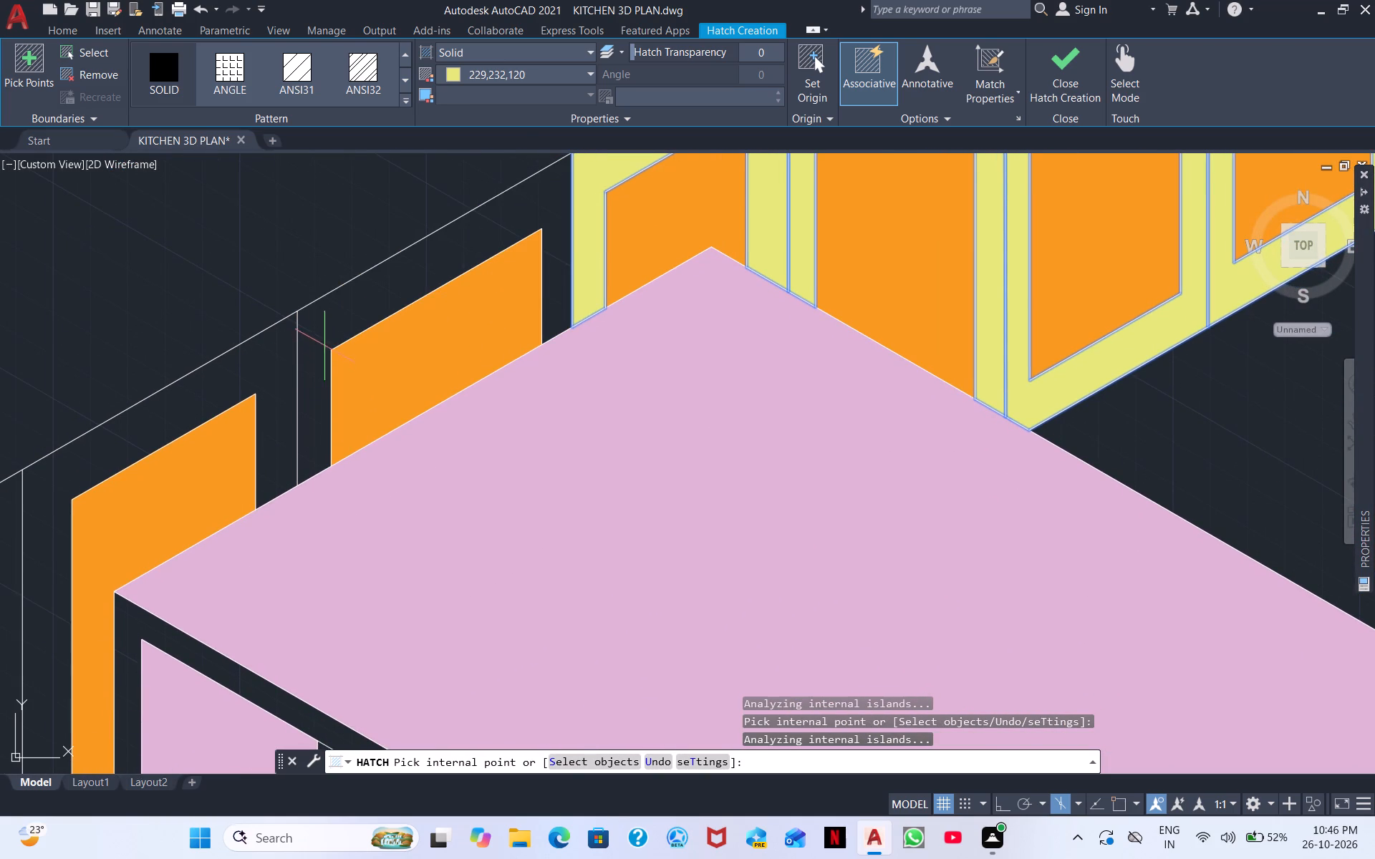
{"action": "left_click", "coordinate": [324, 345]}
{"action": "middle_click_drag", "start_coordinate": [327, 364], "coordinate": [680, 273]}
{"action": "left_click", "coordinate": [640, 299]}
Fill the frames of the left-hand run's remaining four base doors, out to the end panel, with the same pale yellow.
{"action": "middle_click_drag", "start_coordinate": [536, 366], "coordinate": [816, 205]}
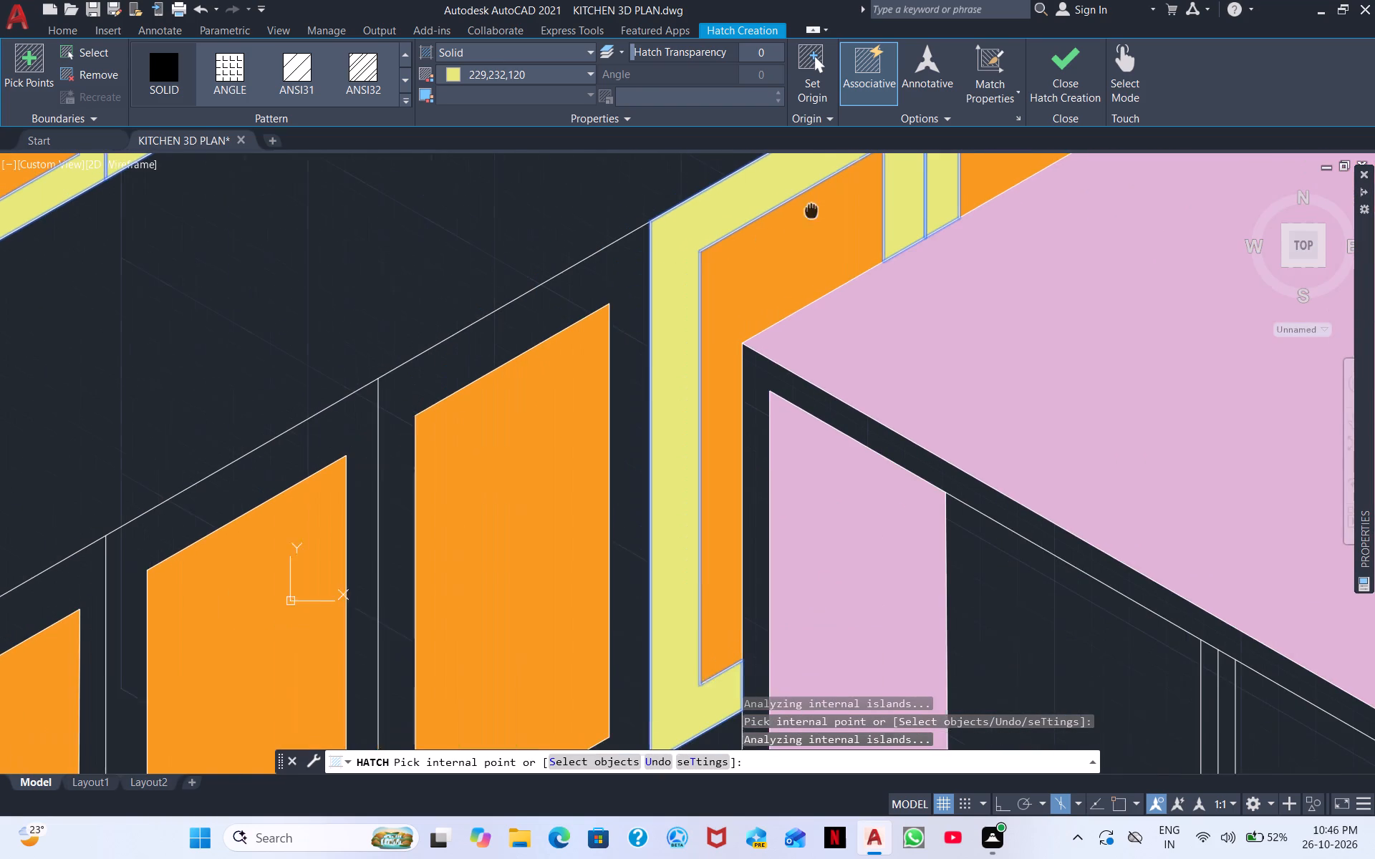
{"action": "middle_click_drag", "start_coordinate": [816, 205], "coordinate": [817, 205]}
{"action": "left_click", "coordinate": [623, 303]}
{"action": "middle_click_drag", "start_coordinate": [487, 471], "coordinate": [703, 331]}
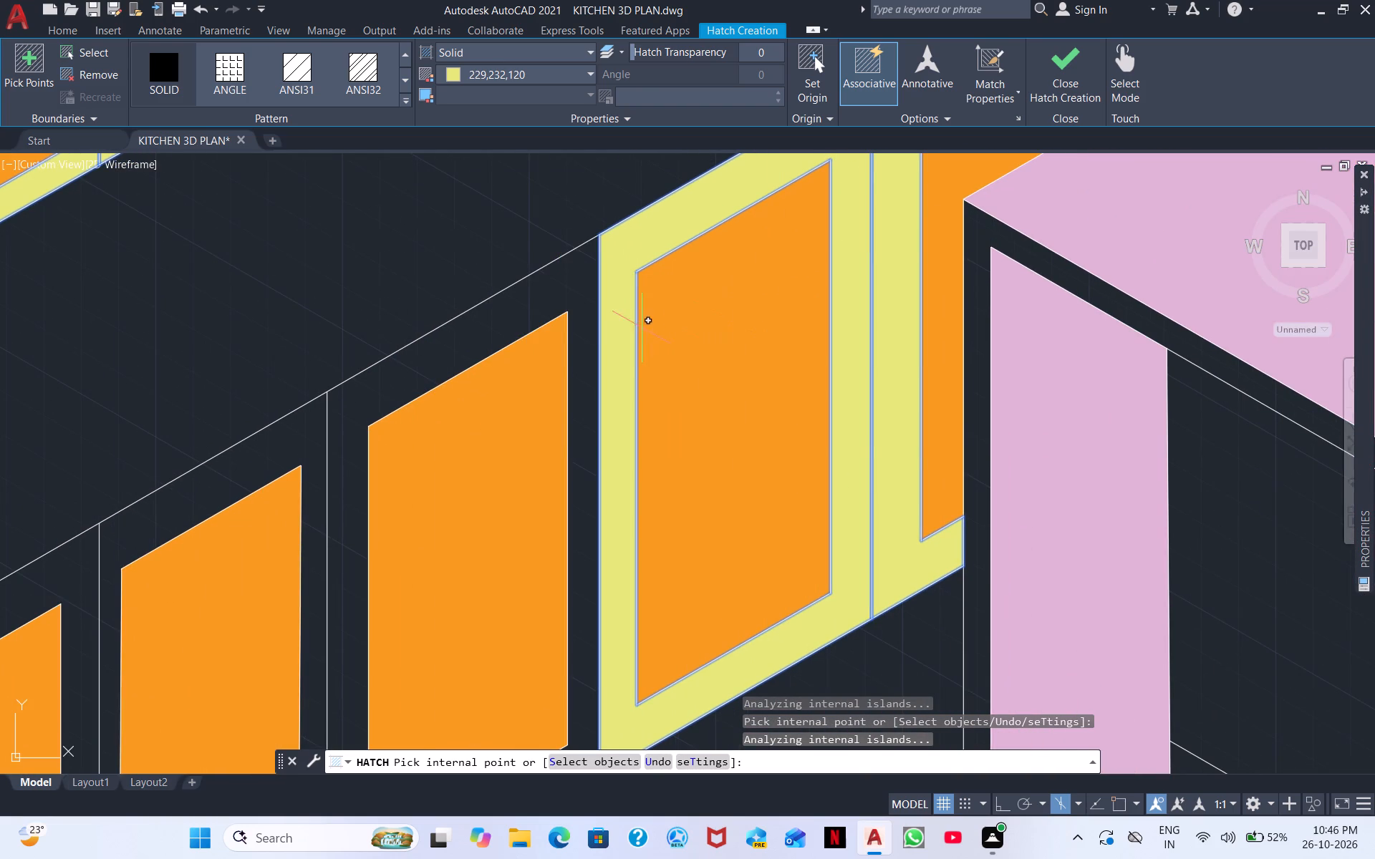
{"action": "left_click", "coordinate": [592, 329]}
{"action": "middle_click_drag", "start_coordinate": [596, 402], "coordinate": [745, 223]}
{"action": "scroll", "coordinate": [791, 192], "scroll_direction": "down", "scroll_amount": 1}
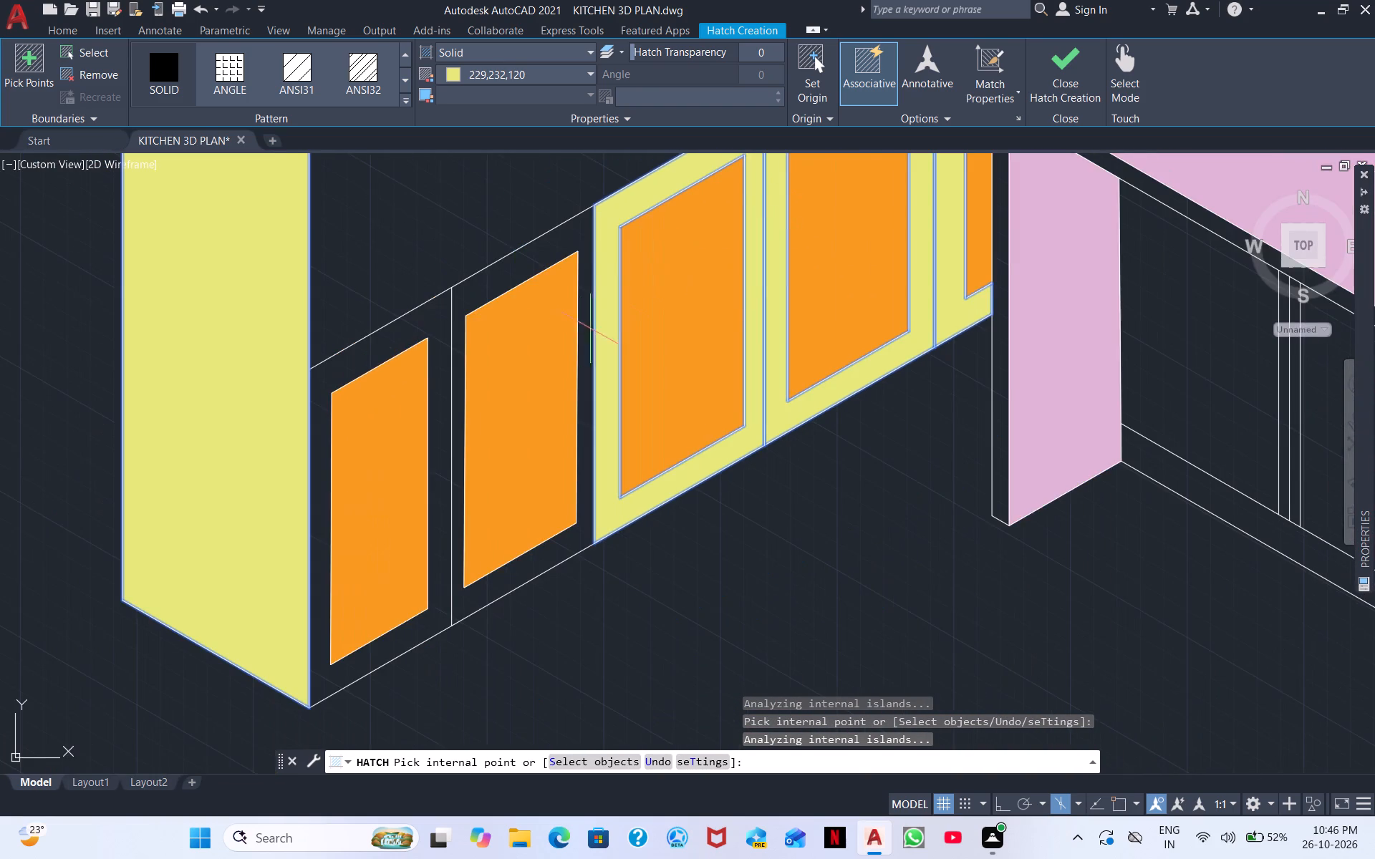
{"action": "scroll", "coordinate": [590, 329], "scroll_direction": "down", "scroll_amount": 1}
{"action": "left_click", "coordinate": [542, 297]}
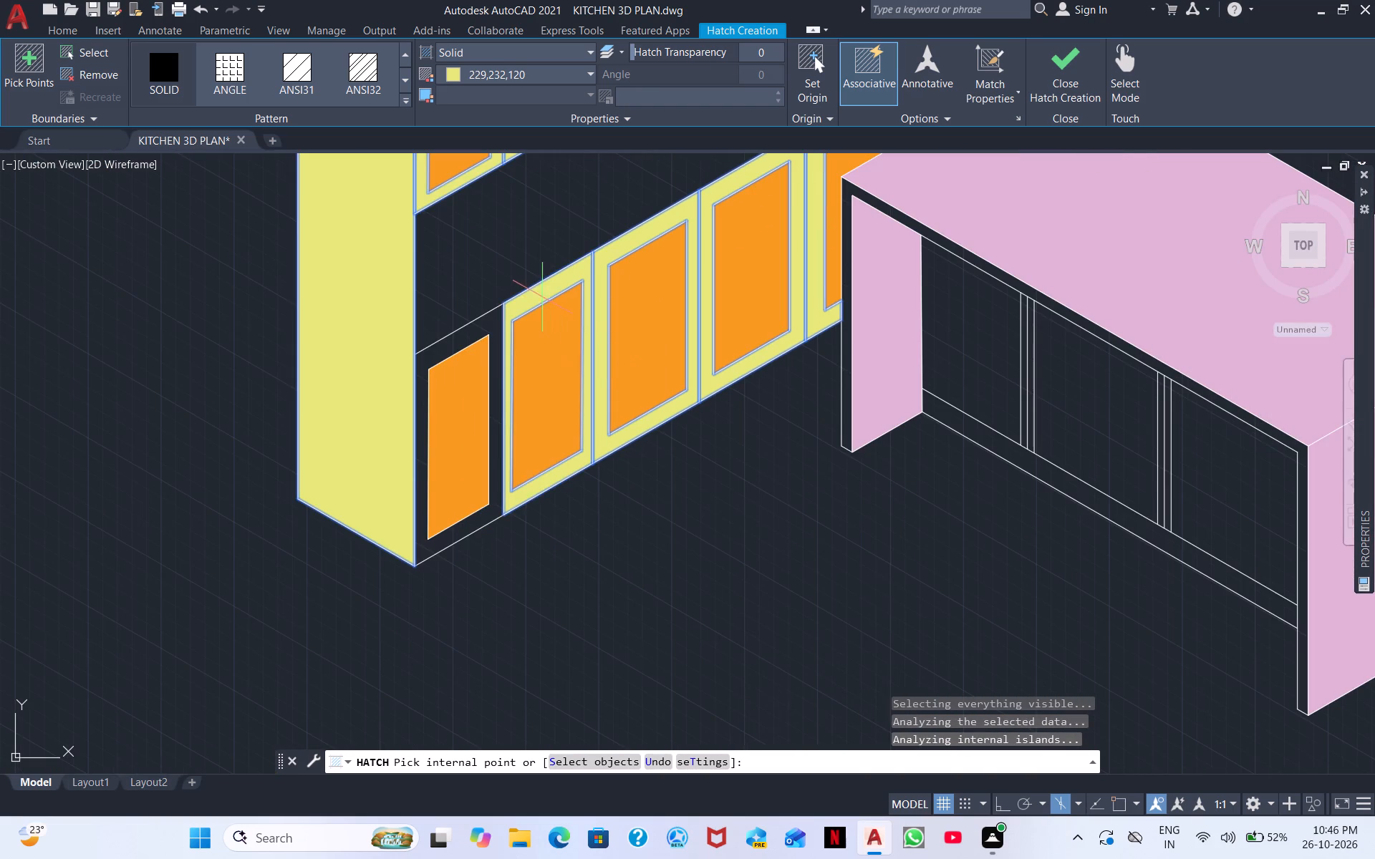
{"action": "left_click", "coordinate": [471, 332]}
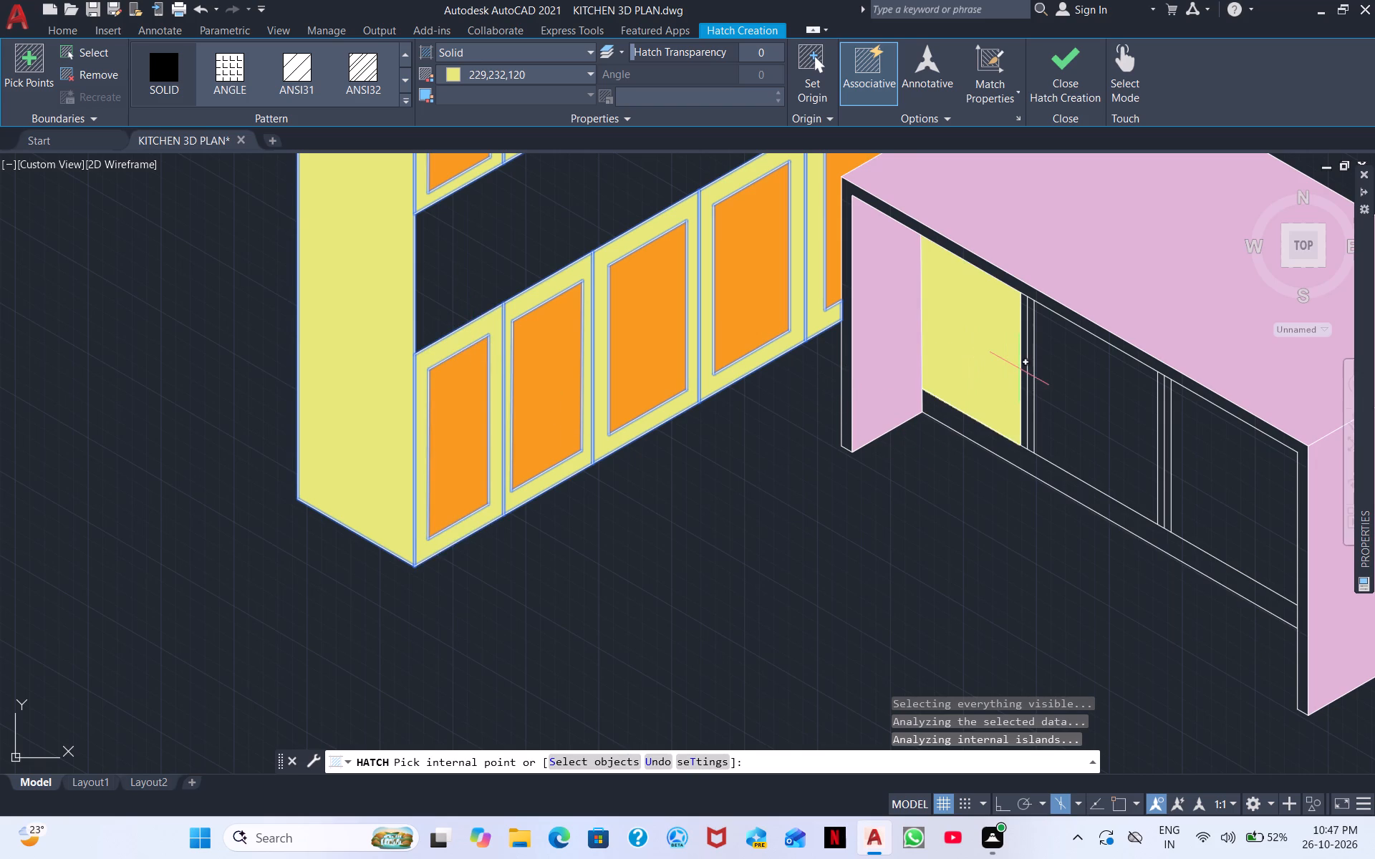
Fill the island front's divider strips, outer frame edge and bottom rail pale yellow and end the hatch.
{"action": "scroll", "coordinate": [1019, 369], "scroll_direction": "up", "scroll_amount": 3}
{"action": "left_click", "coordinate": [1038, 380]}
{"action": "left_click", "coordinate": [1073, 392]}
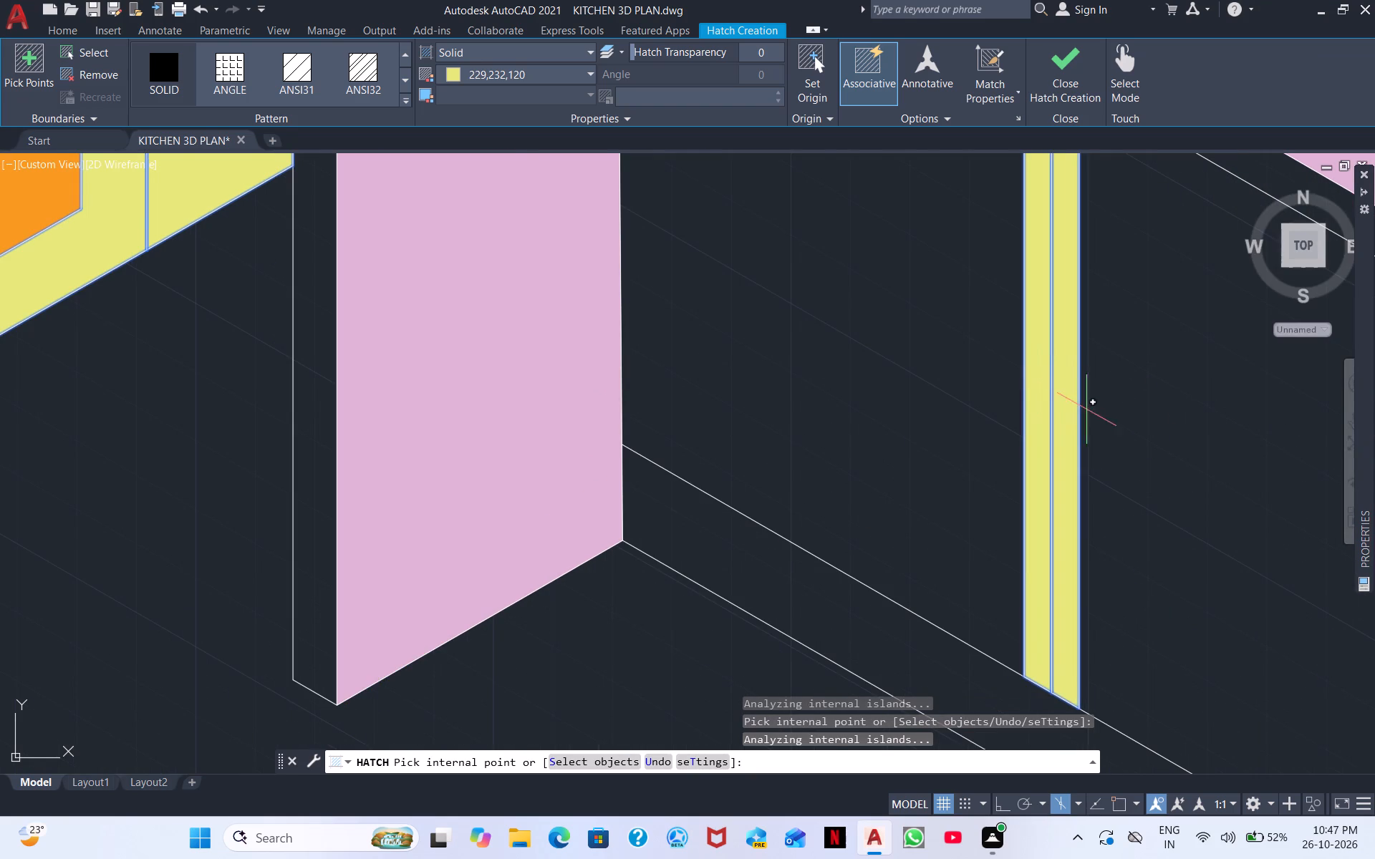
{"action": "scroll", "coordinate": [1153, 424], "scroll_direction": "down", "scroll_amount": 2}
{"action": "middle_click_drag", "start_coordinate": [1162, 437], "coordinate": [636, 389]}
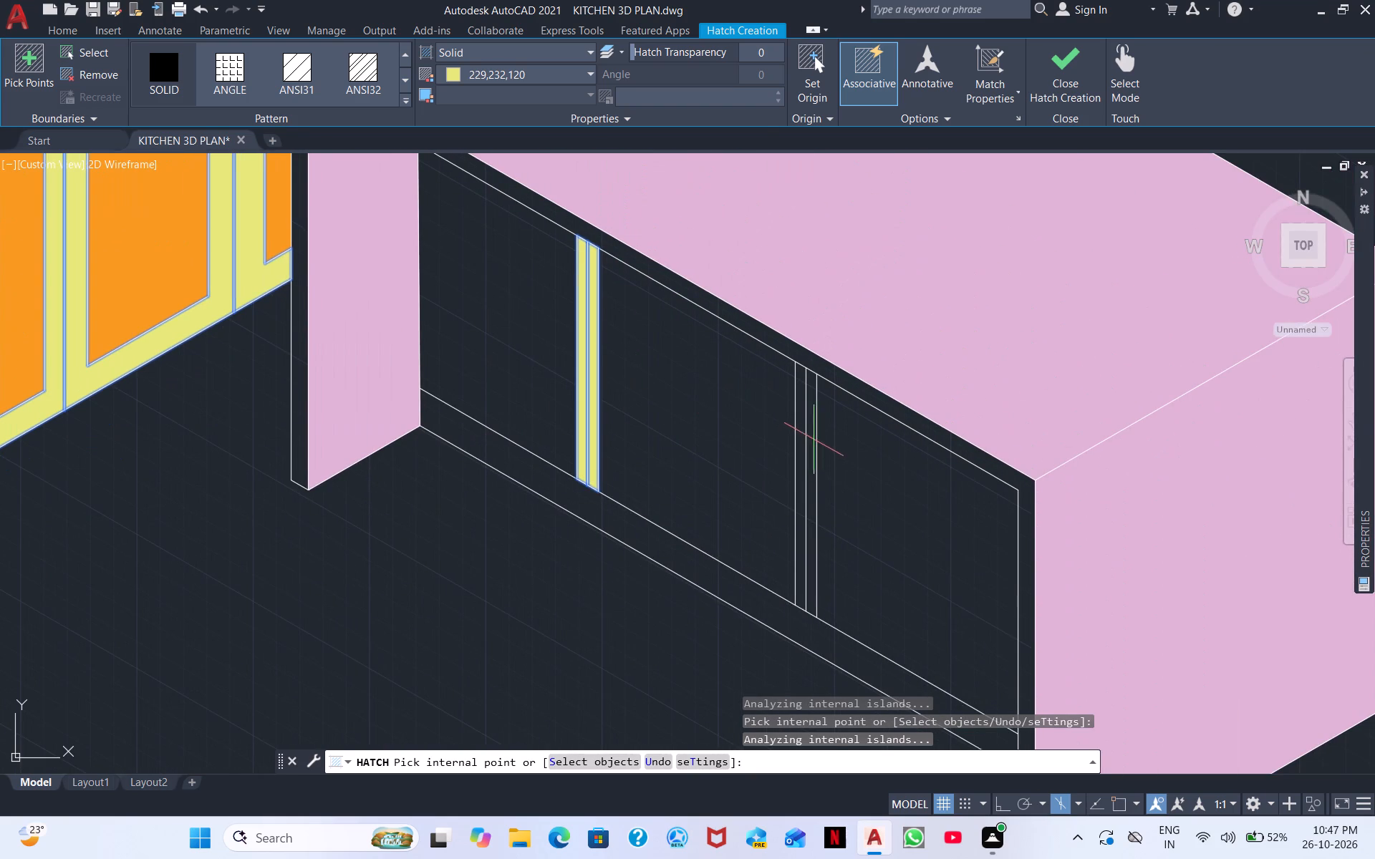
{"action": "left_click", "coordinate": [814, 438]}
{"action": "left_click", "coordinate": [797, 448]}
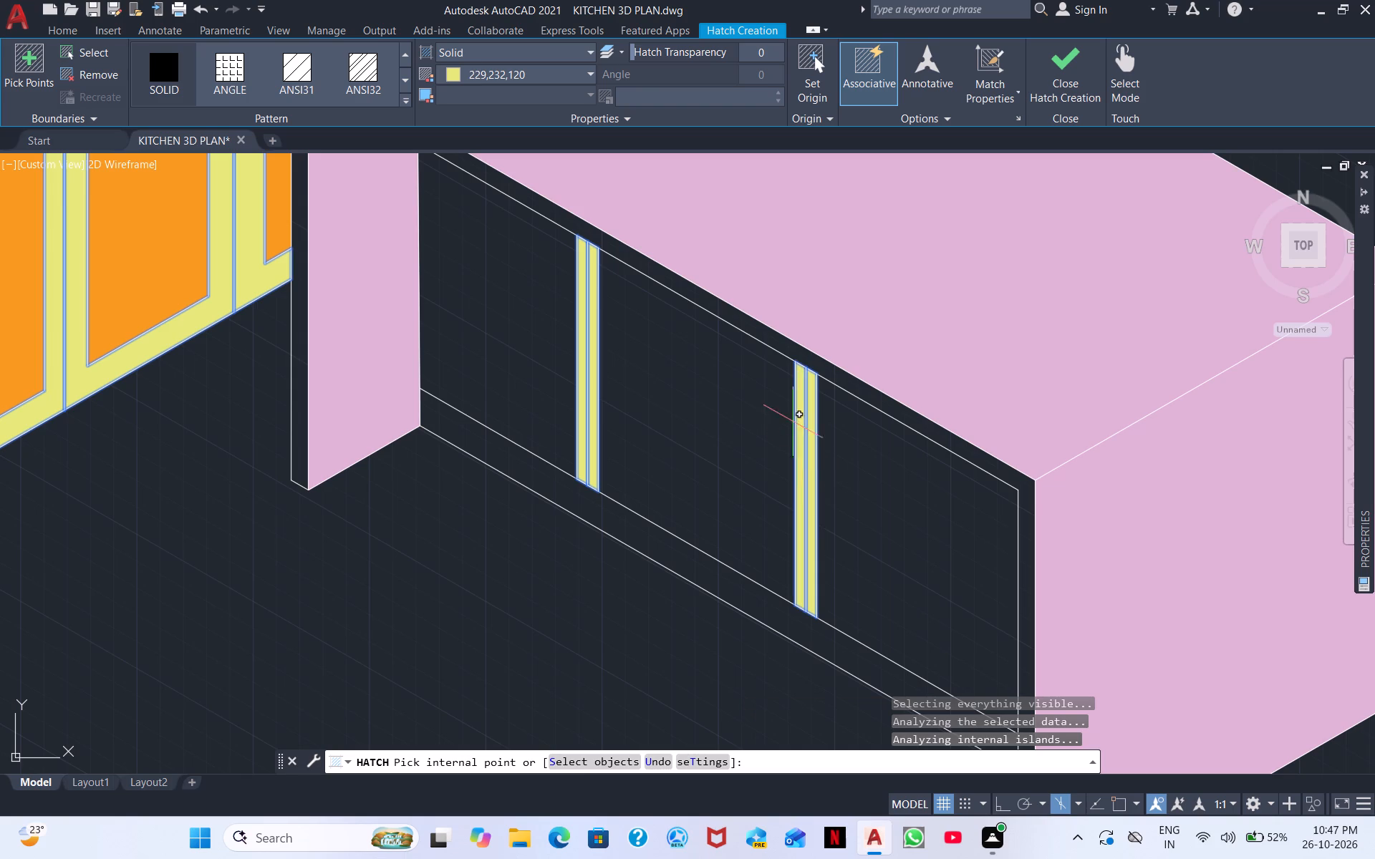
{"action": "left_click", "coordinate": [818, 366]}
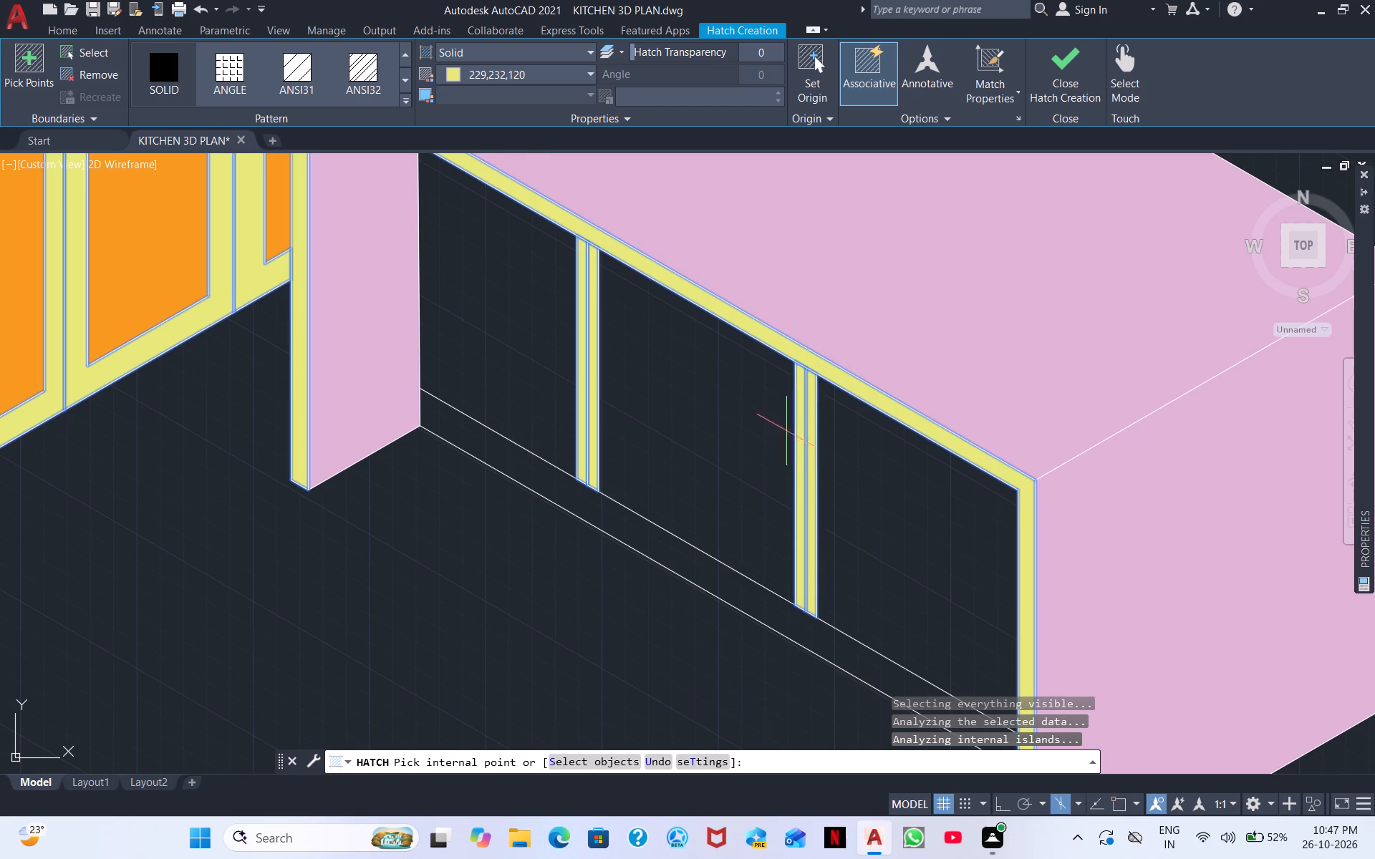
{"action": "left_click", "coordinate": [744, 591]}
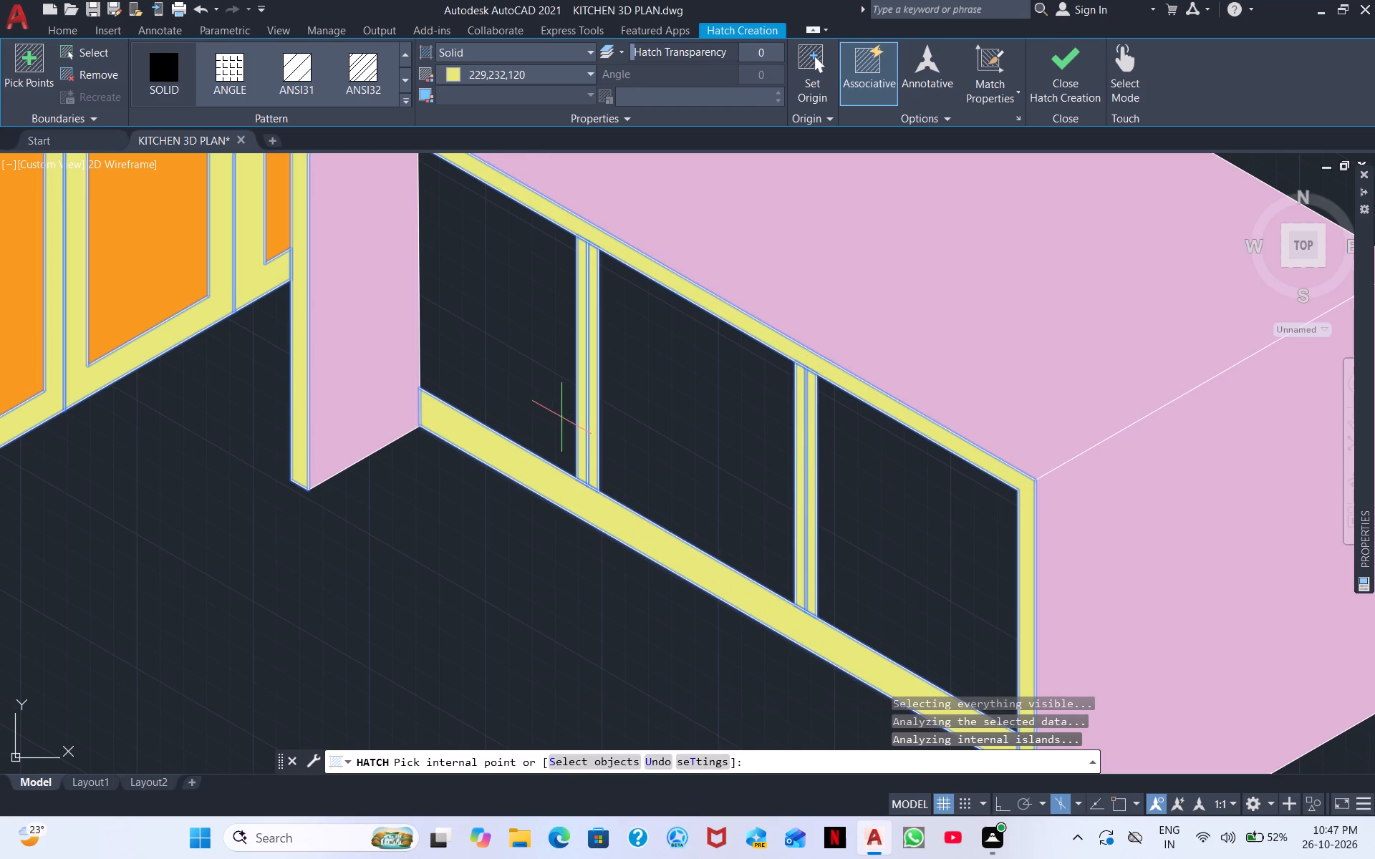
{"action": "key", "text": "Escape"}
Fill the three door panels on the island's front with a solid hatch in orange 248,153,30 and end the hatch.
{"action": "scroll", "coordinate": [548, 443], "scroll_direction": "down", "scroll_amount": 2}
{"action": "scroll", "coordinate": [517, 523], "scroll_direction": "down", "scroll_amount": 2}
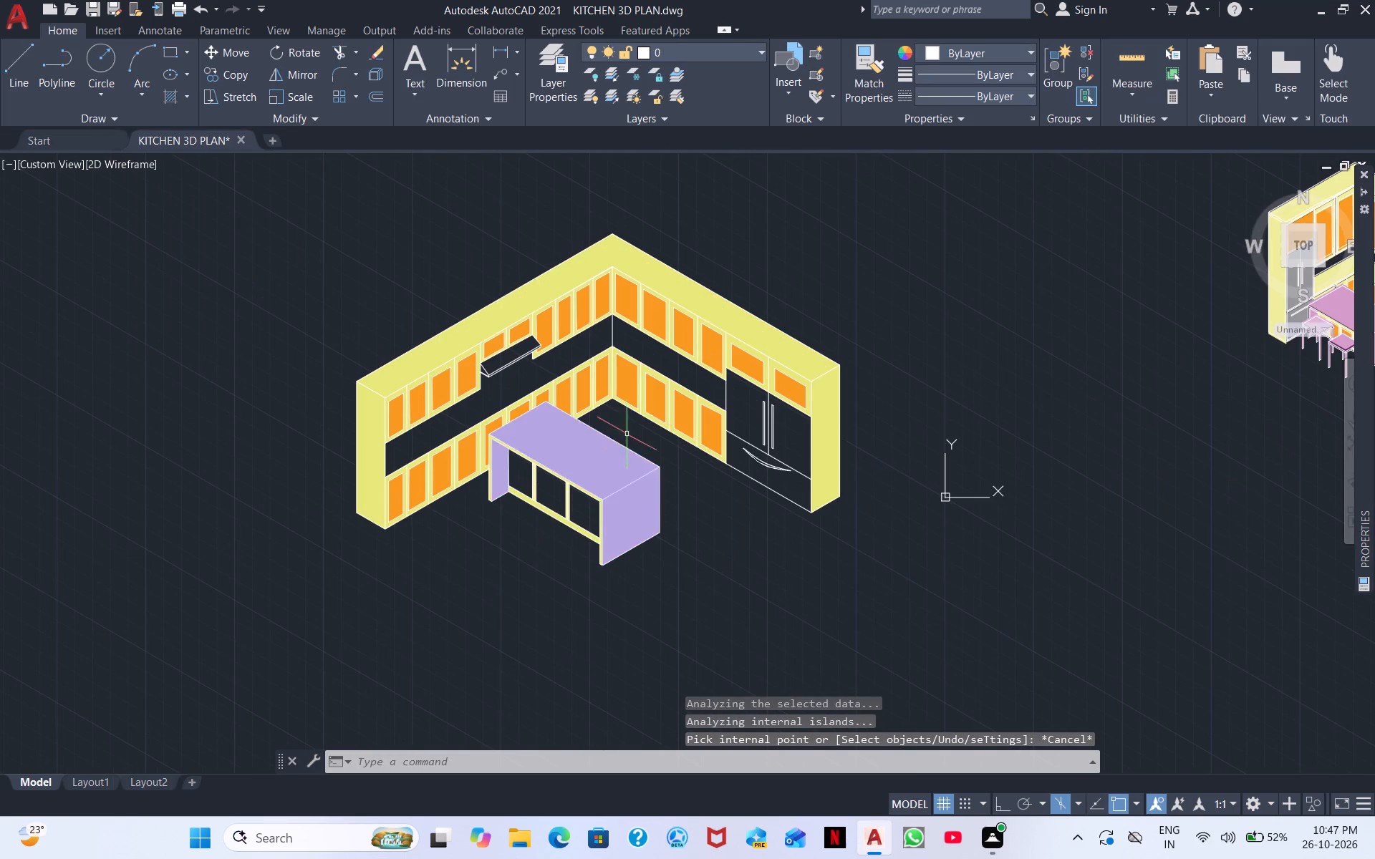
{"action": "scroll", "coordinate": [652, 412], "scroll_direction": "up", "scroll_amount": 1}
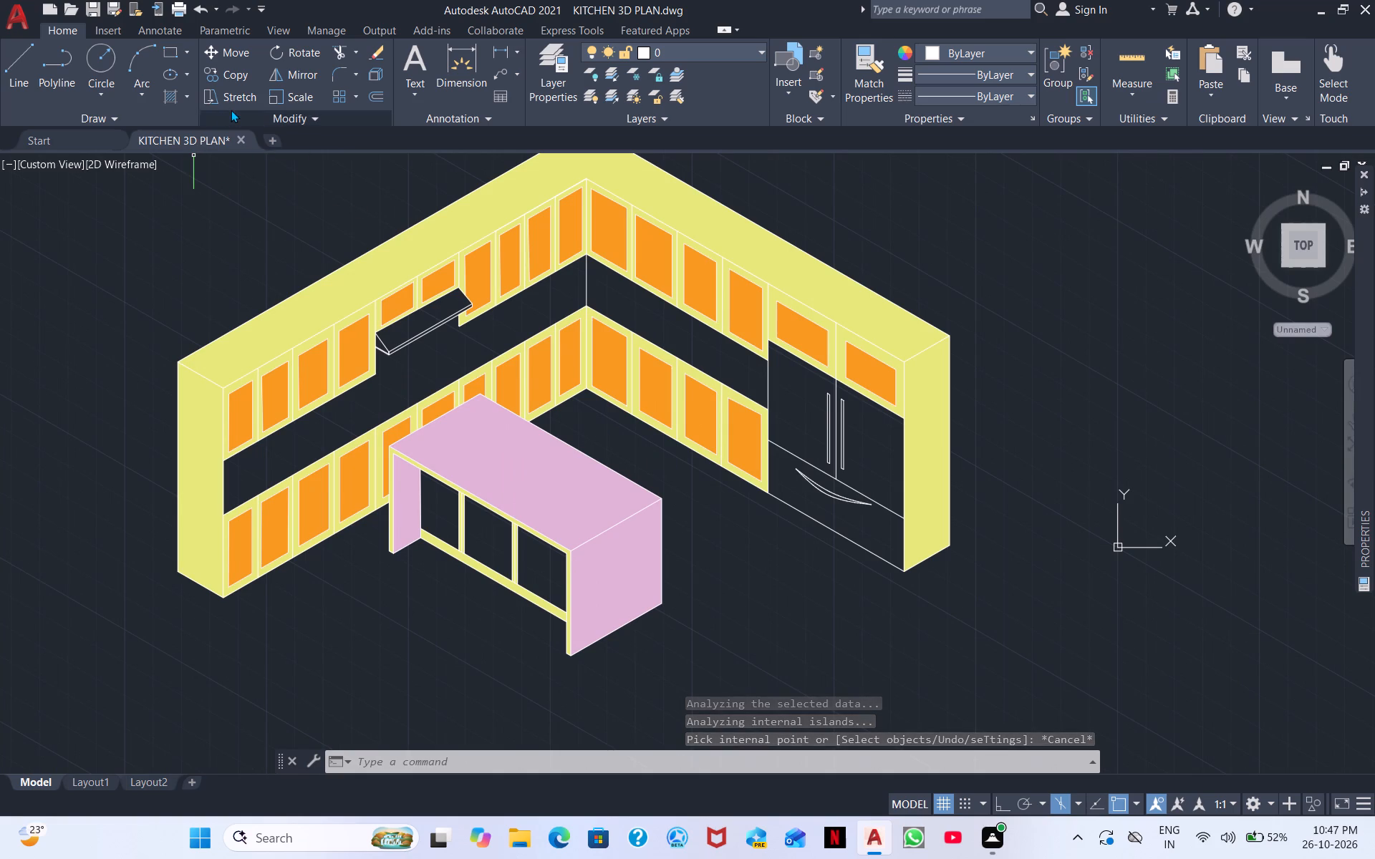
{"action": "left_click", "coordinate": [170, 89]}
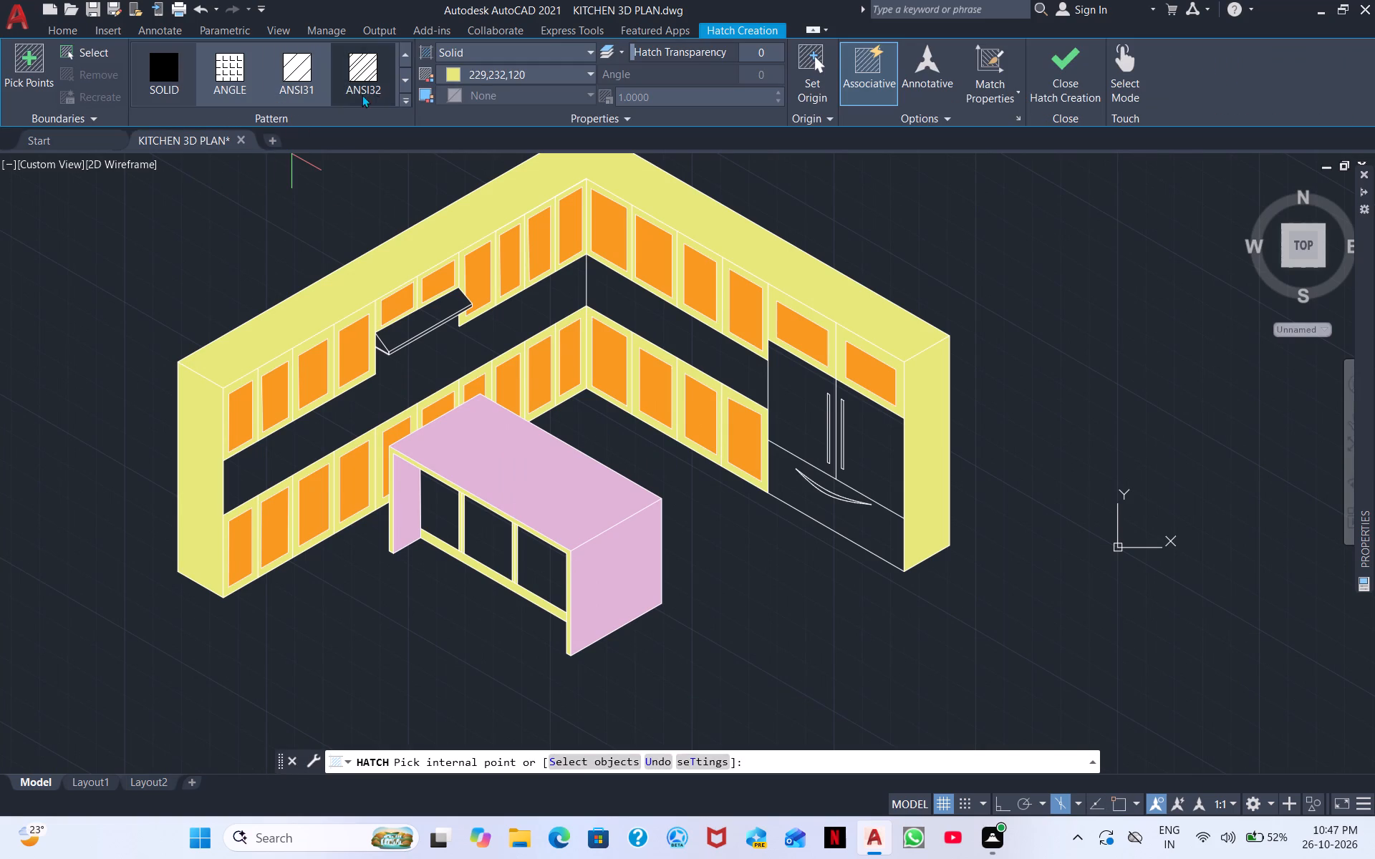
{"action": "left_click", "coordinate": [476, 75]}
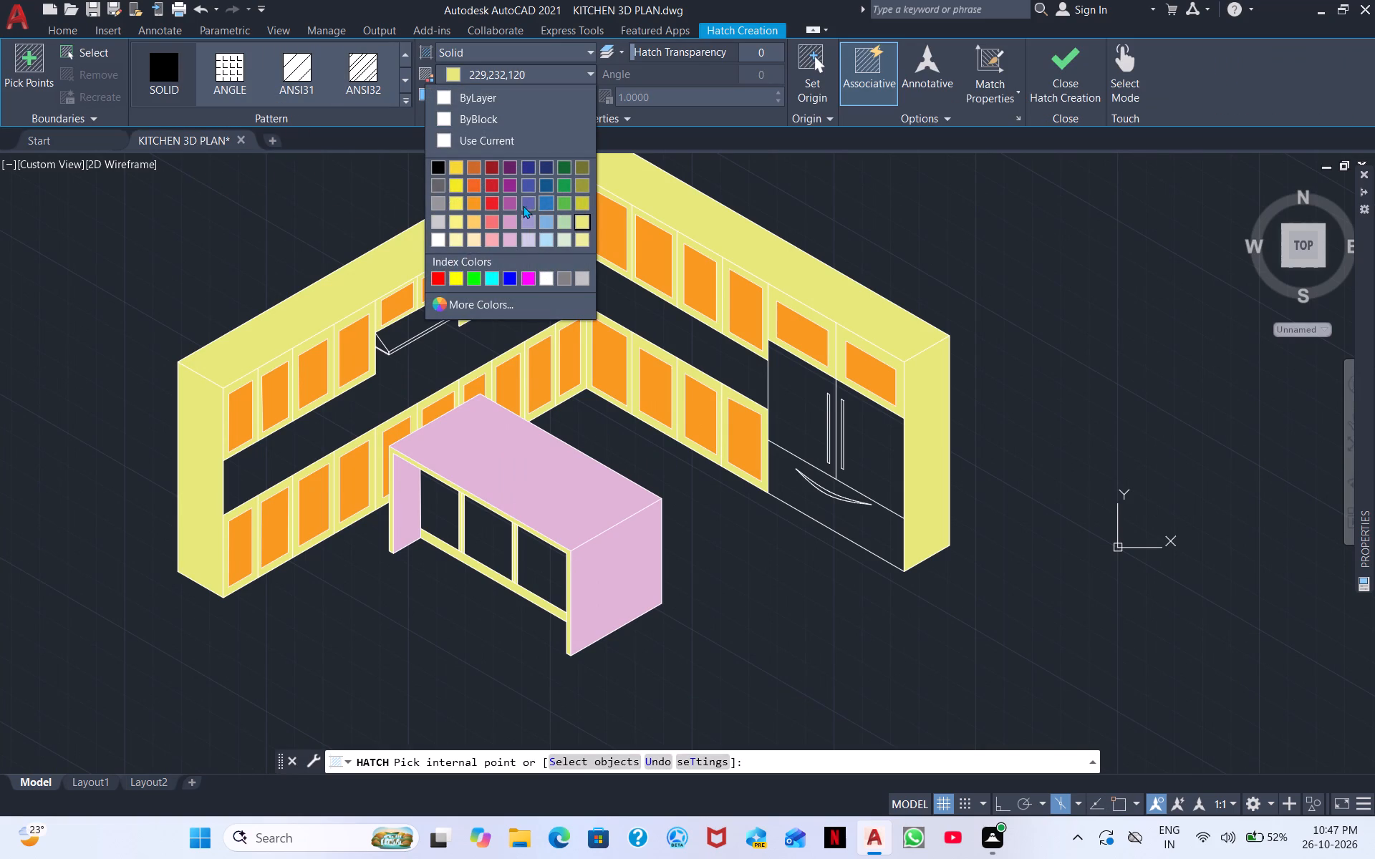
{"action": "left_click", "coordinate": [471, 210]}
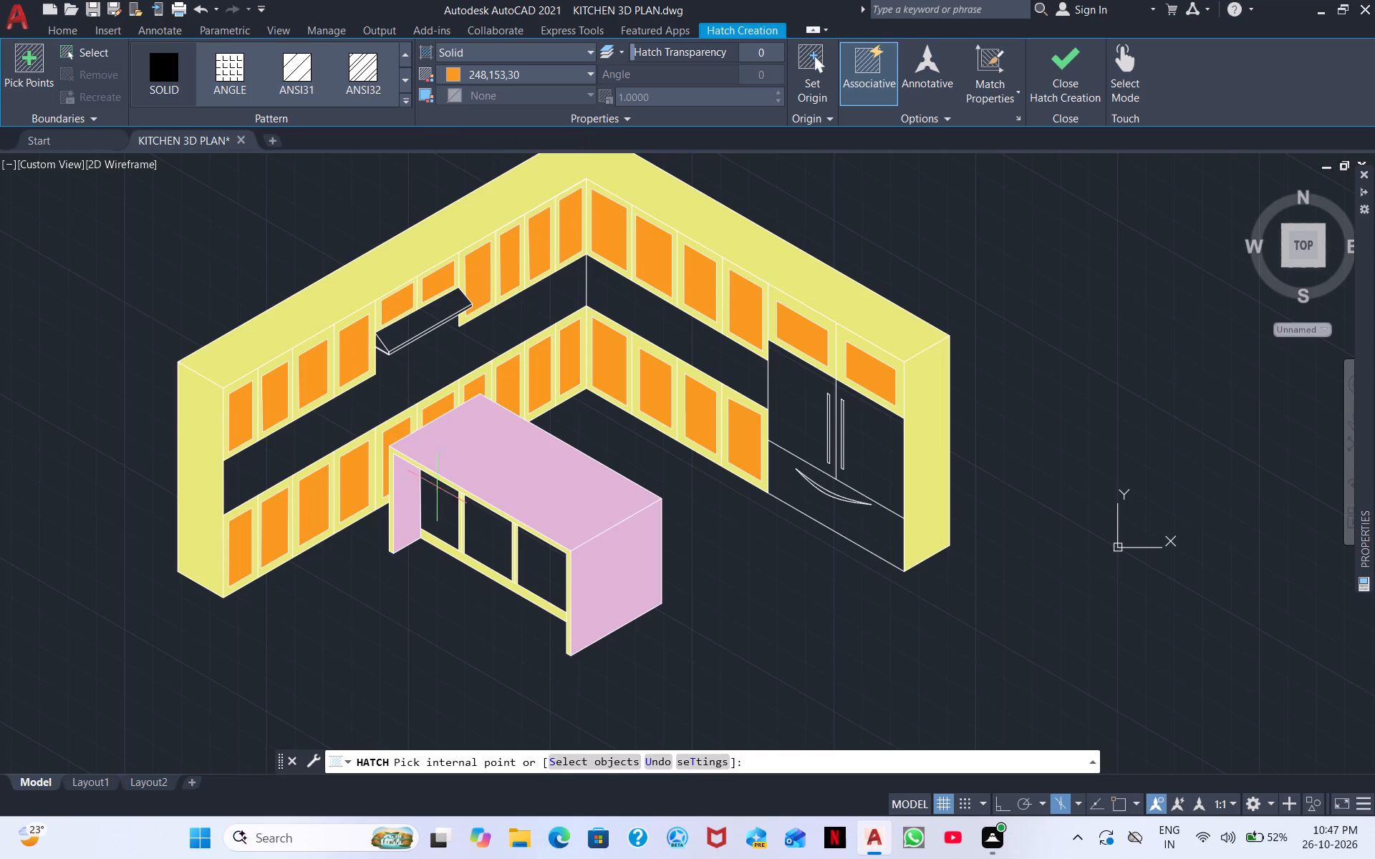
{"action": "left_click", "coordinate": [440, 508]}
{"action": "left_click", "coordinate": [487, 534]}
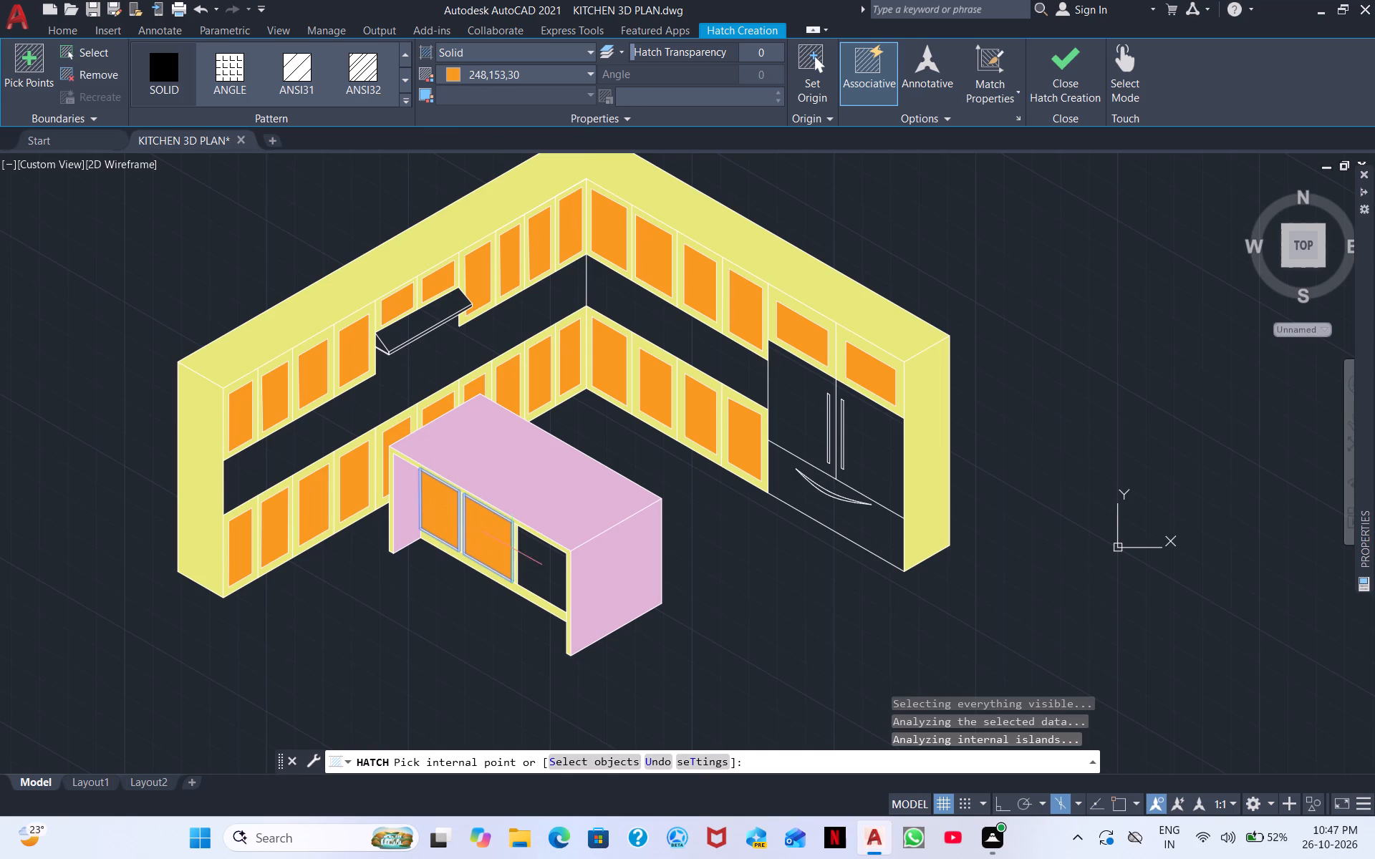
{"action": "left_click", "coordinate": [546, 561]}
{"action": "key", "text": "Escape"}
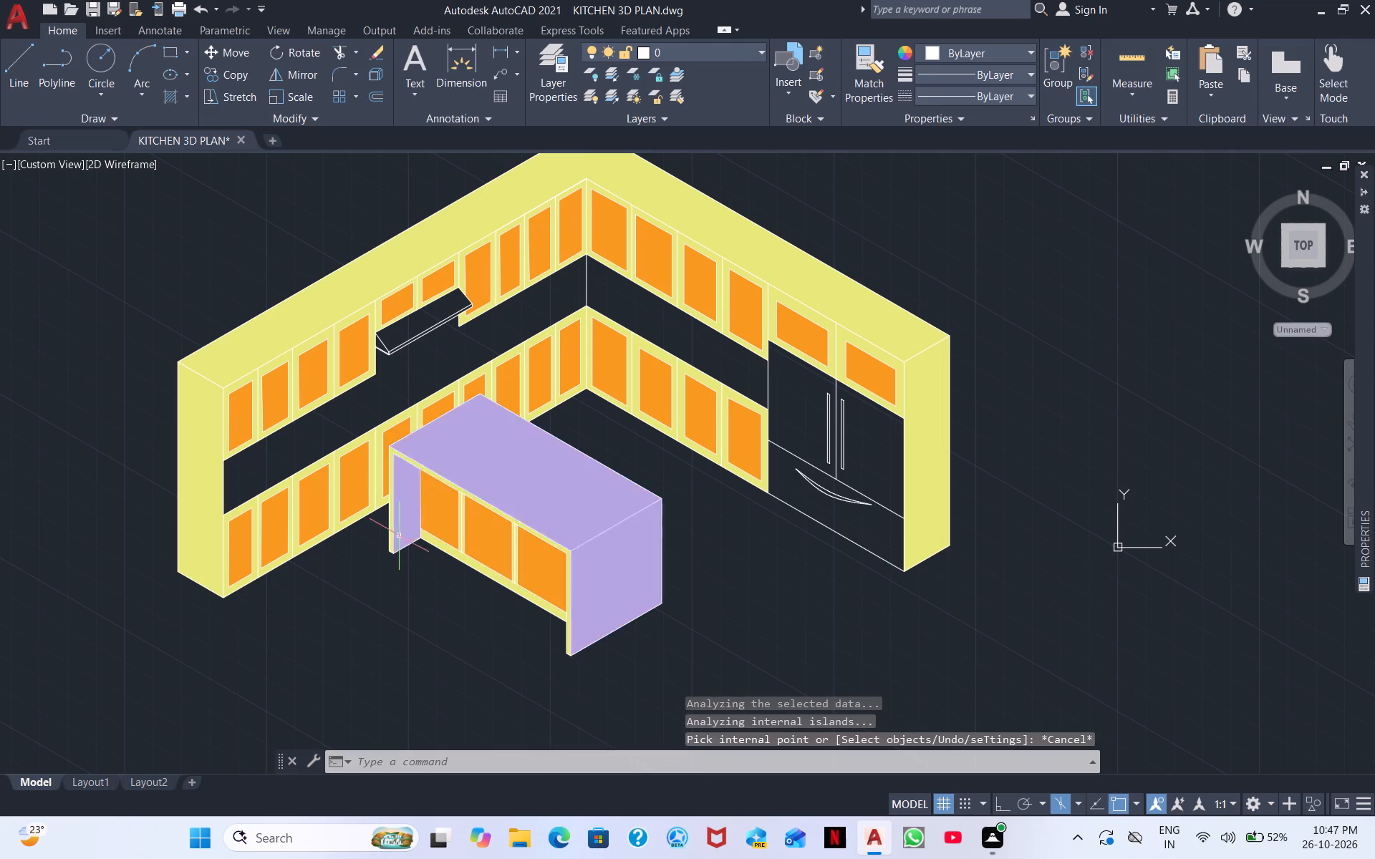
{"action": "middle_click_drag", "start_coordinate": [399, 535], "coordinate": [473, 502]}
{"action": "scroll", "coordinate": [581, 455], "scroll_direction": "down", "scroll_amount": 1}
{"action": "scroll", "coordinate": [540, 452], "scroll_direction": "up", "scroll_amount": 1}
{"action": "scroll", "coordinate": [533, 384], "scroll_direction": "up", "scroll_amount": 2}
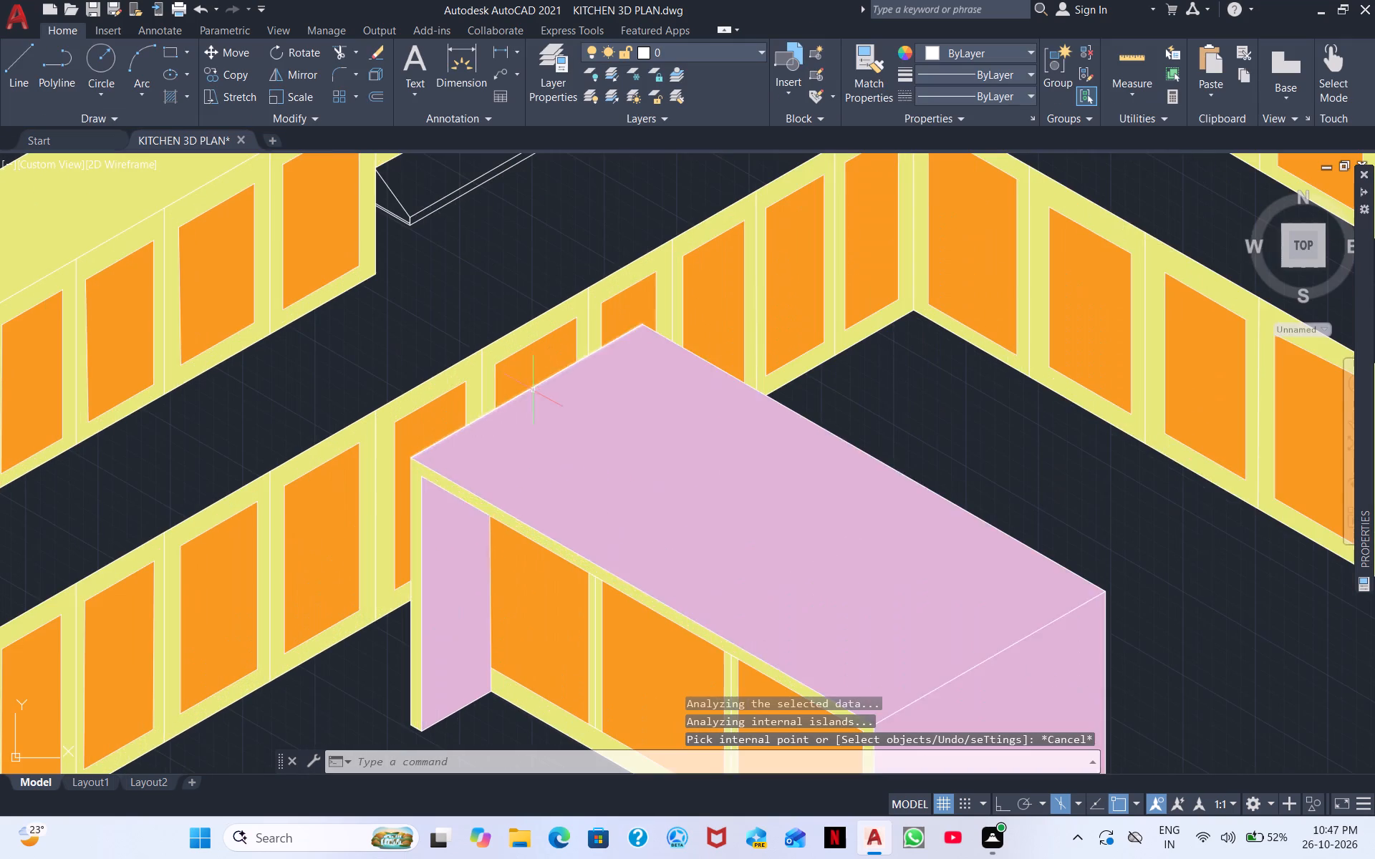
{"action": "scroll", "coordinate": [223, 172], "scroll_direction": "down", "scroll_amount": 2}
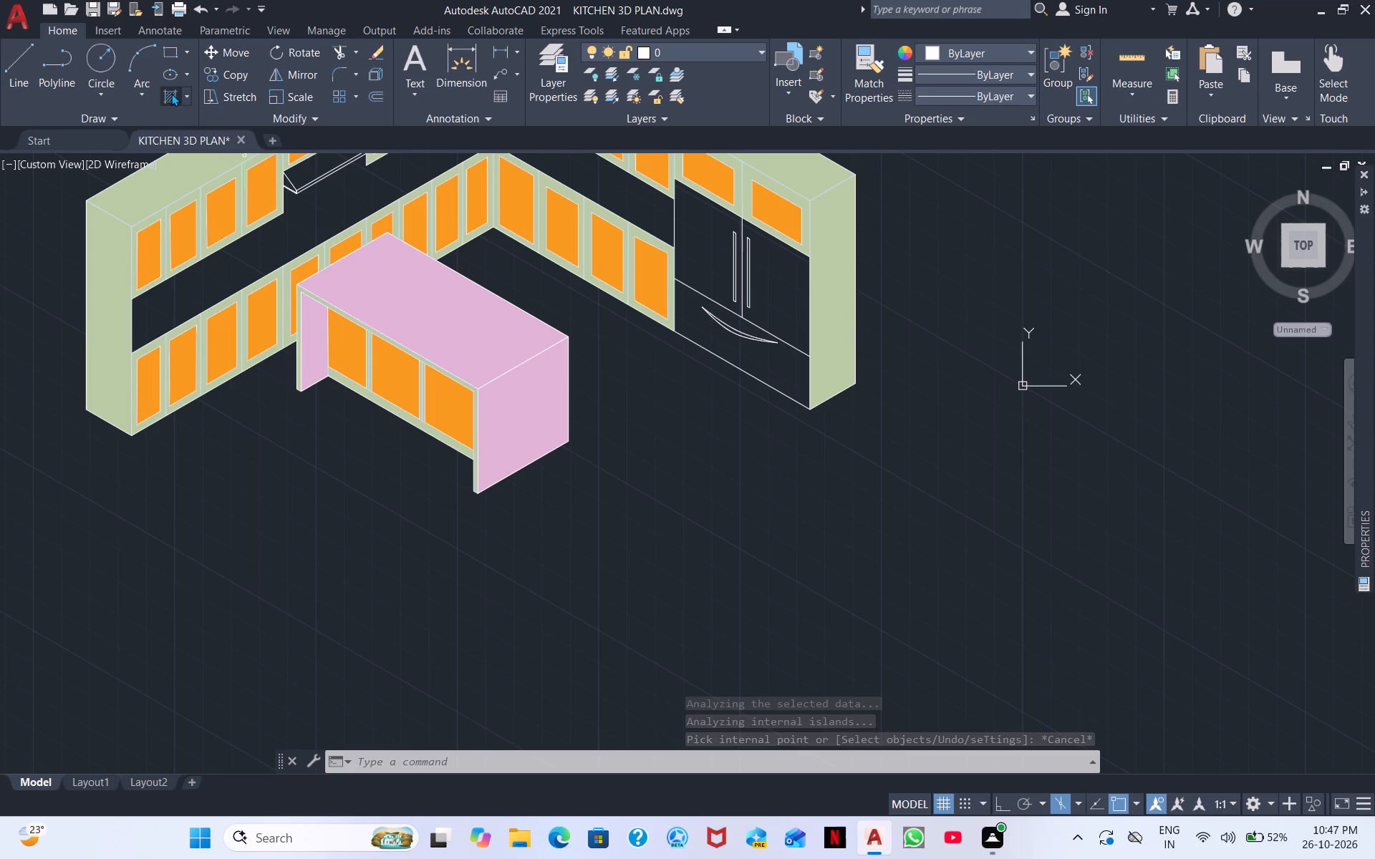
Fill the range hood's sloping top, triangular end and thin lower edge with a solid hatch in grey 199,200,202.
{"action": "left_click", "coordinate": [171, 93]}
{"action": "left_click", "coordinate": [570, 76]}
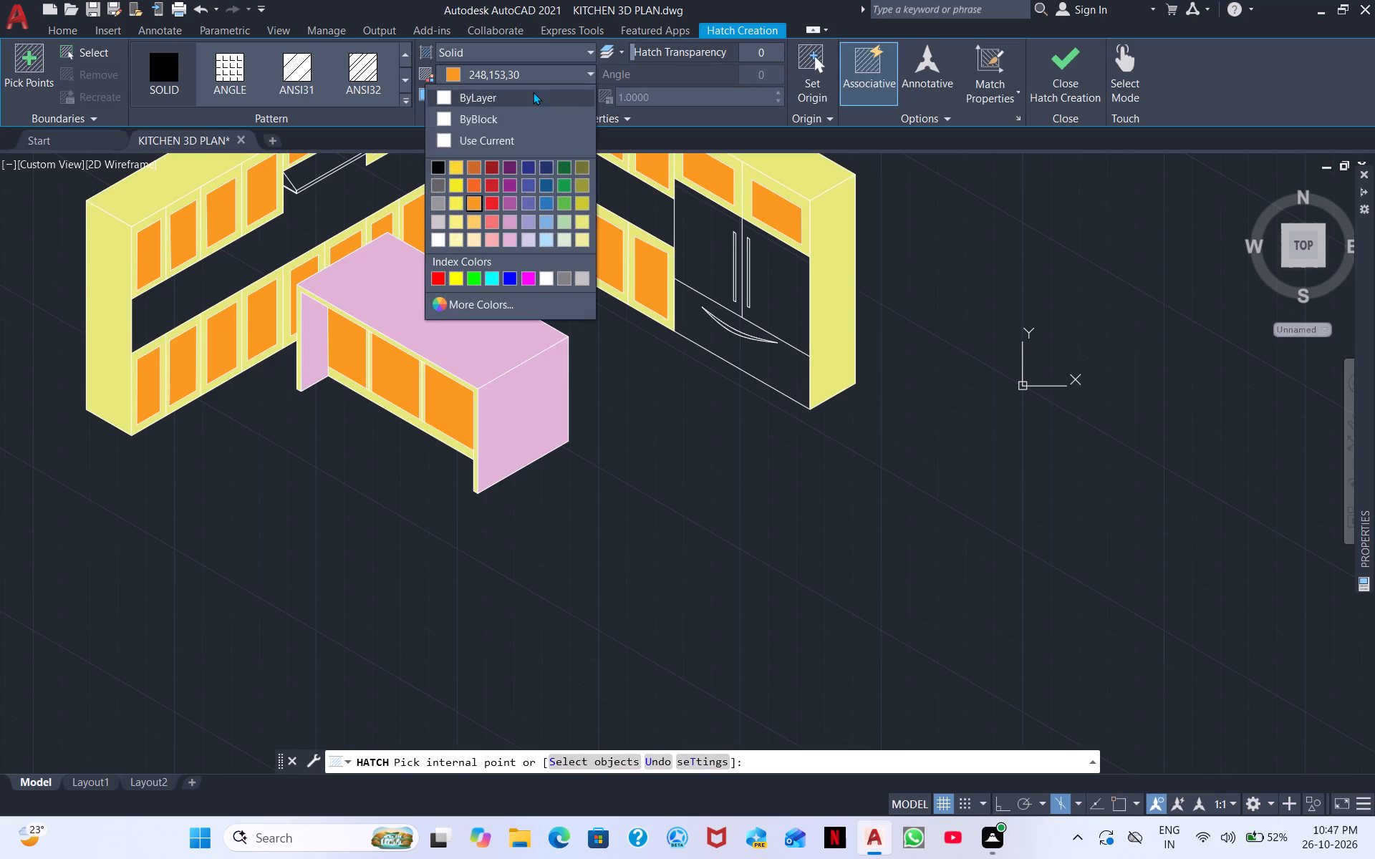
{"action": "left_click", "coordinate": [438, 214]}
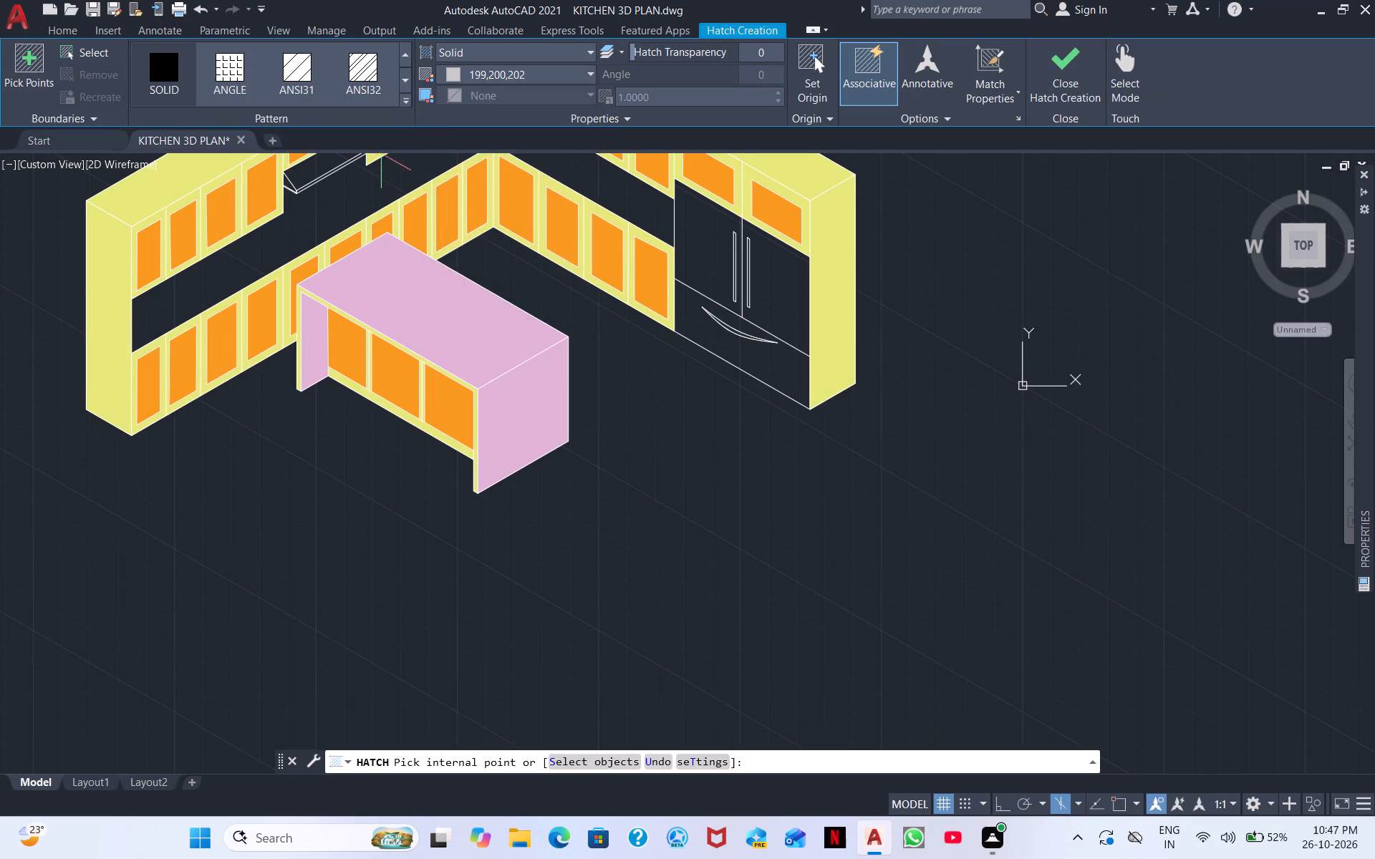
{"action": "middle_click_drag", "start_coordinate": [361, 187], "coordinate": [324, 337]}
{"action": "scroll", "coordinate": [228, 332], "scroll_direction": "up", "scroll_amount": 3}
{"action": "left_click", "coordinate": [346, 295]}
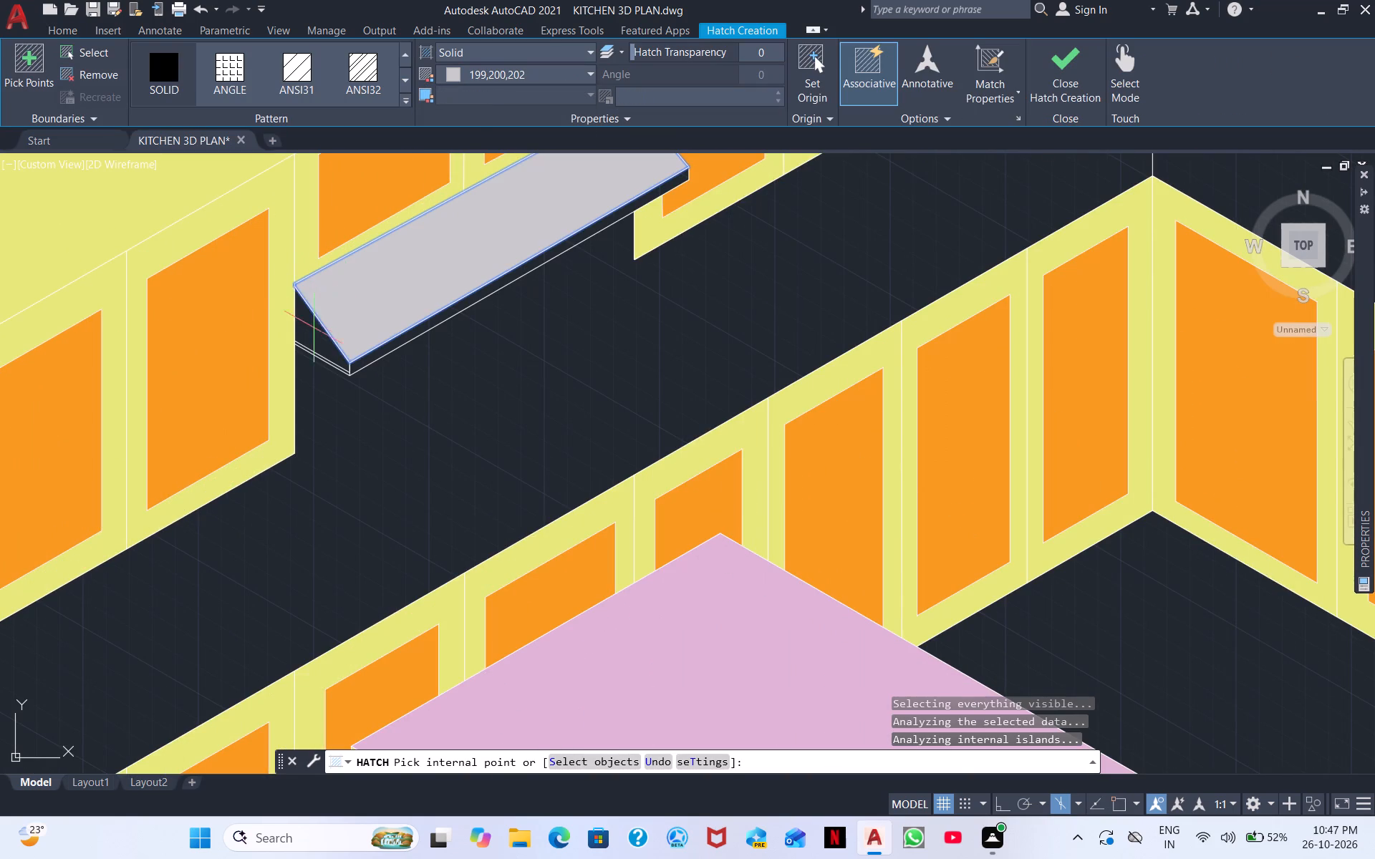
{"action": "left_click", "coordinate": [309, 332]}
{"action": "left_click", "coordinate": [370, 364]}
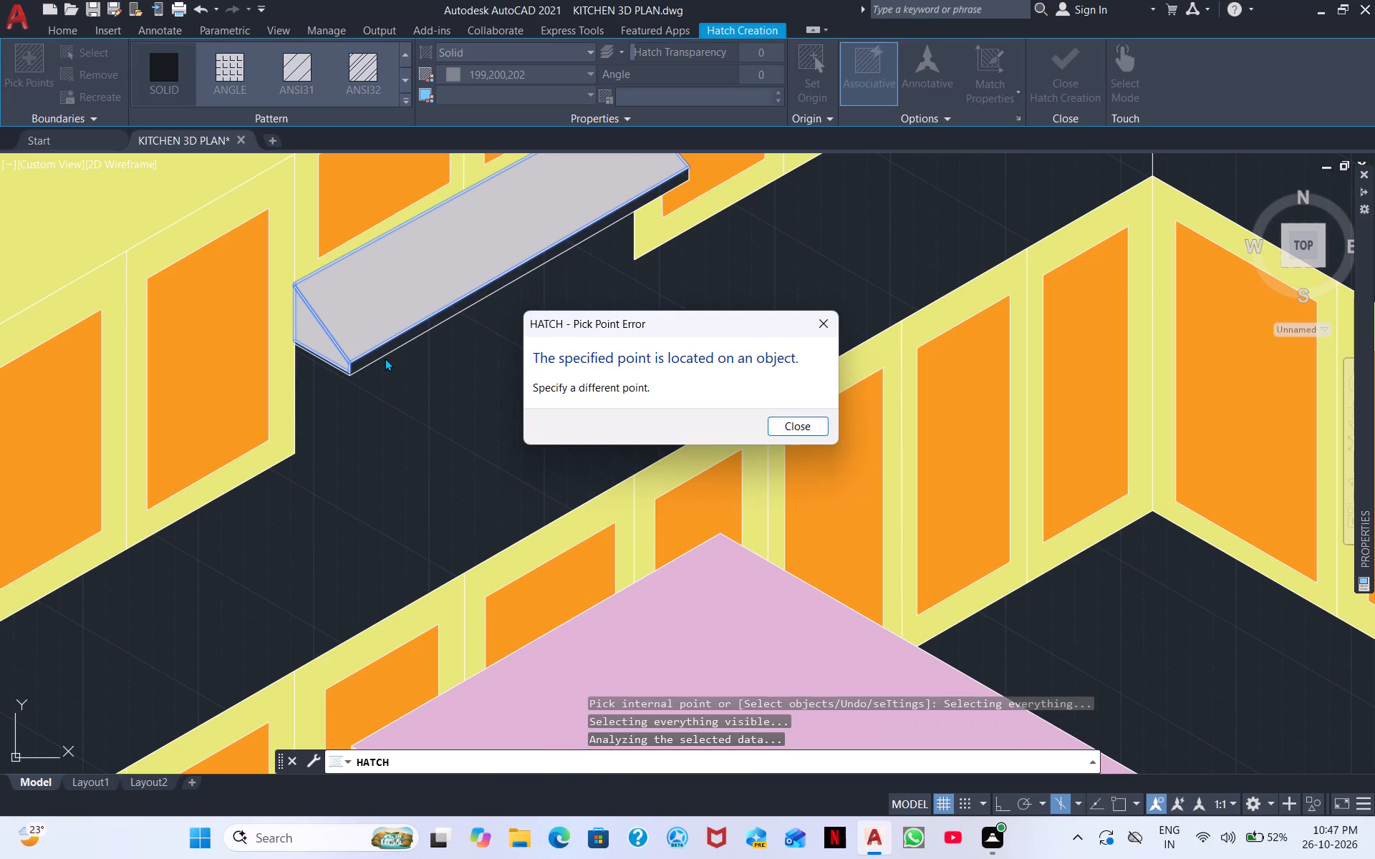
{"action": "left_click", "coordinate": [831, 328]}
{"action": "scroll", "coordinate": [611, 306], "scroll_direction": "up", "scroll_amount": 1}
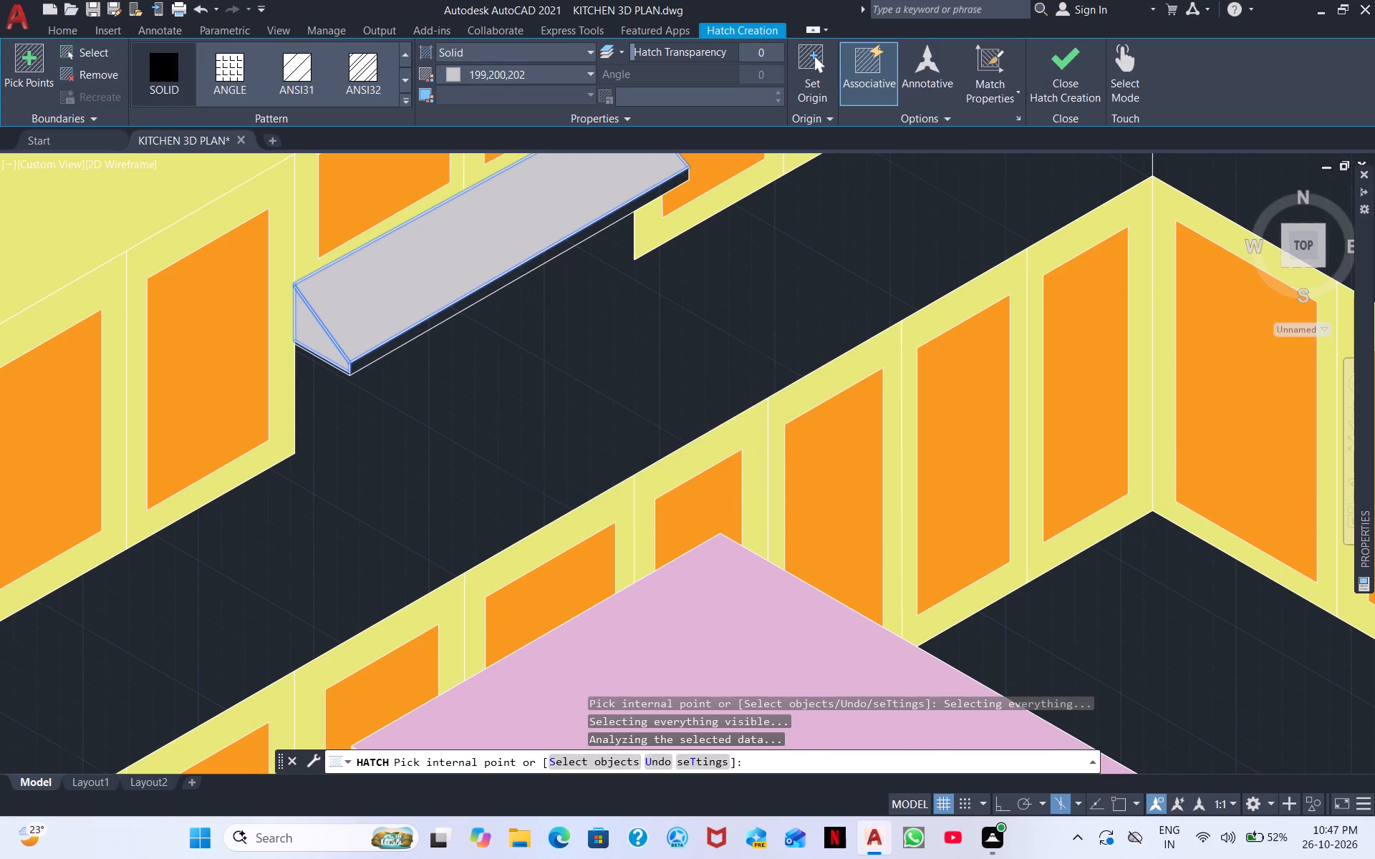
{"action": "scroll", "coordinate": [609, 306], "scroll_direction": "up", "scroll_amount": 1}
{"action": "left_click", "coordinate": [371, 227]}
{"action": "scroll", "coordinate": [393, 241], "scroll_direction": "down", "scroll_amount": 3}
Fill the refrigerator's two upper doors and its bottom drawer with the same grey, leaving the handles unfilled, and end the hatch.
{"action": "middle_click_drag", "start_coordinate": [518, 312], "coordinate": [191, 357]}
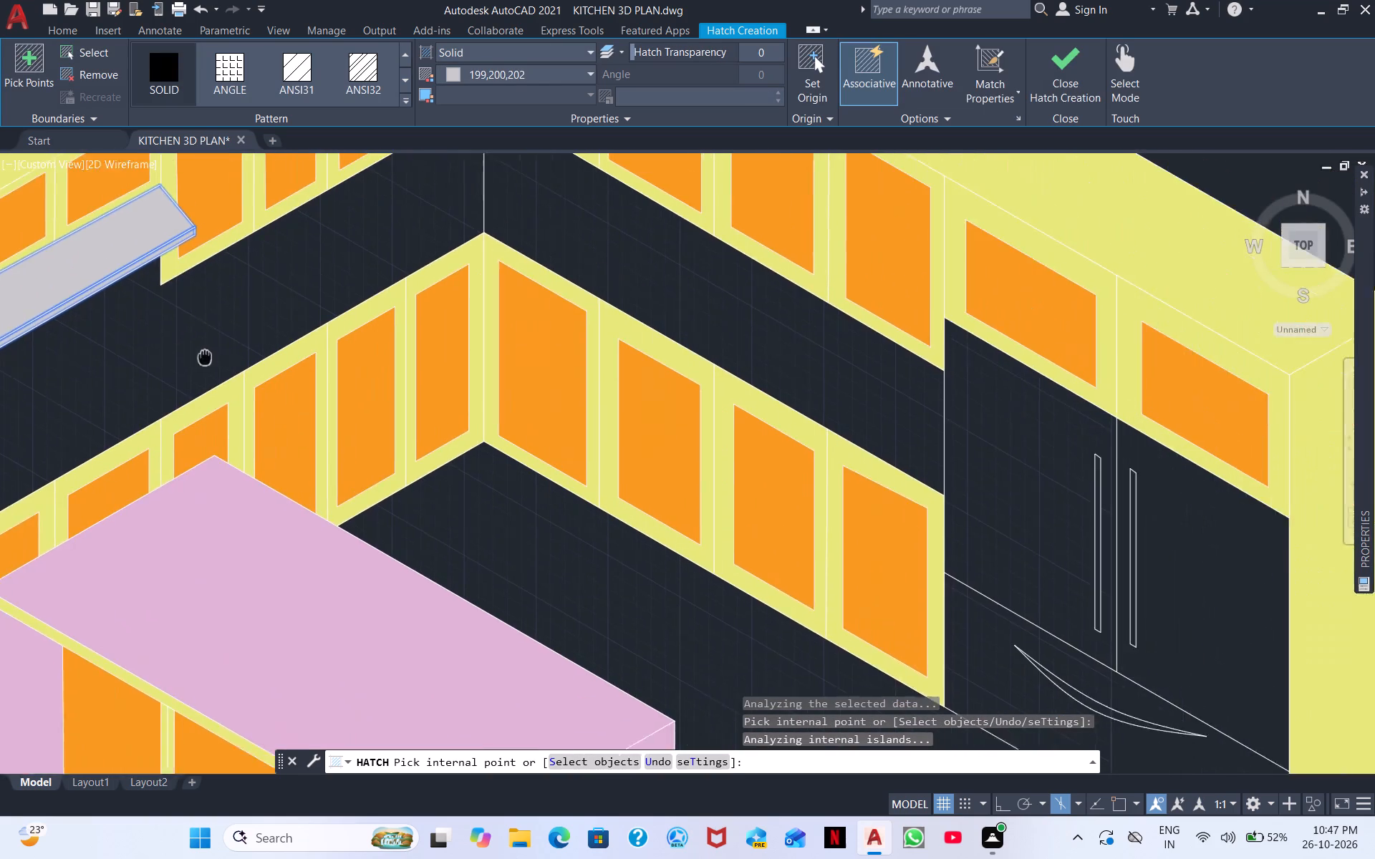
{"action": "middle_click_drag", "start_coordinate": [191, 357], "coordinate": [158, 357]}
{"action": "scroll", "coordinate": [140, 363], "scroll_direction": "down", "scroll_amount": 1}
{"action": "scroll", "coordinate": [674, 509], "scroll_direction": "up", "scroll_amount": 1}
{"action": "left_click", "coordinate": [670, 502]}
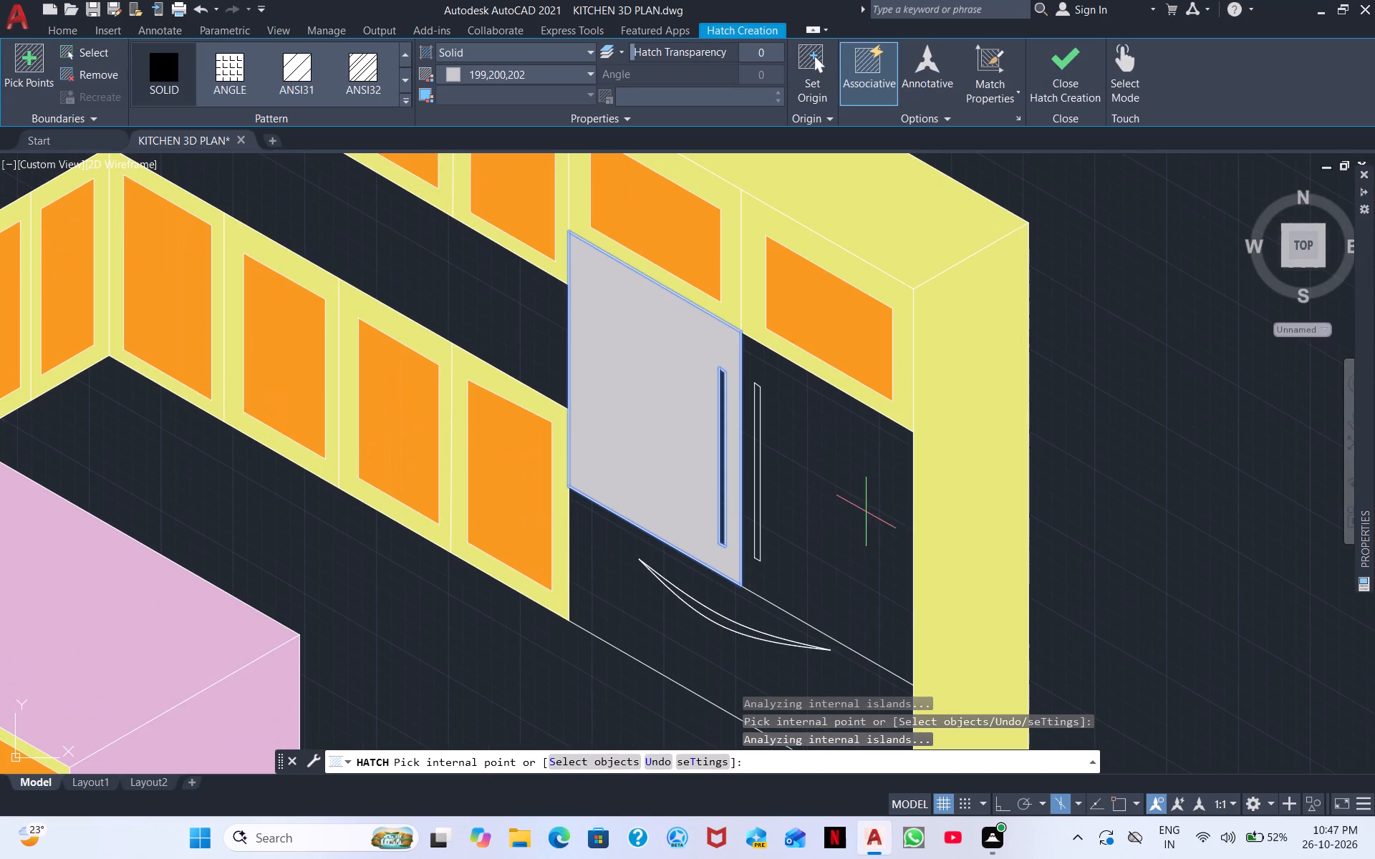
{"action": "left_click", "coordinate": [866, 512]}
{"action": "left_click", "coordinate": [750, 601]}
{"action": "scroll", "coordinate": [739, 641], "scroll_direction": "down", "scroll_amount": 2}
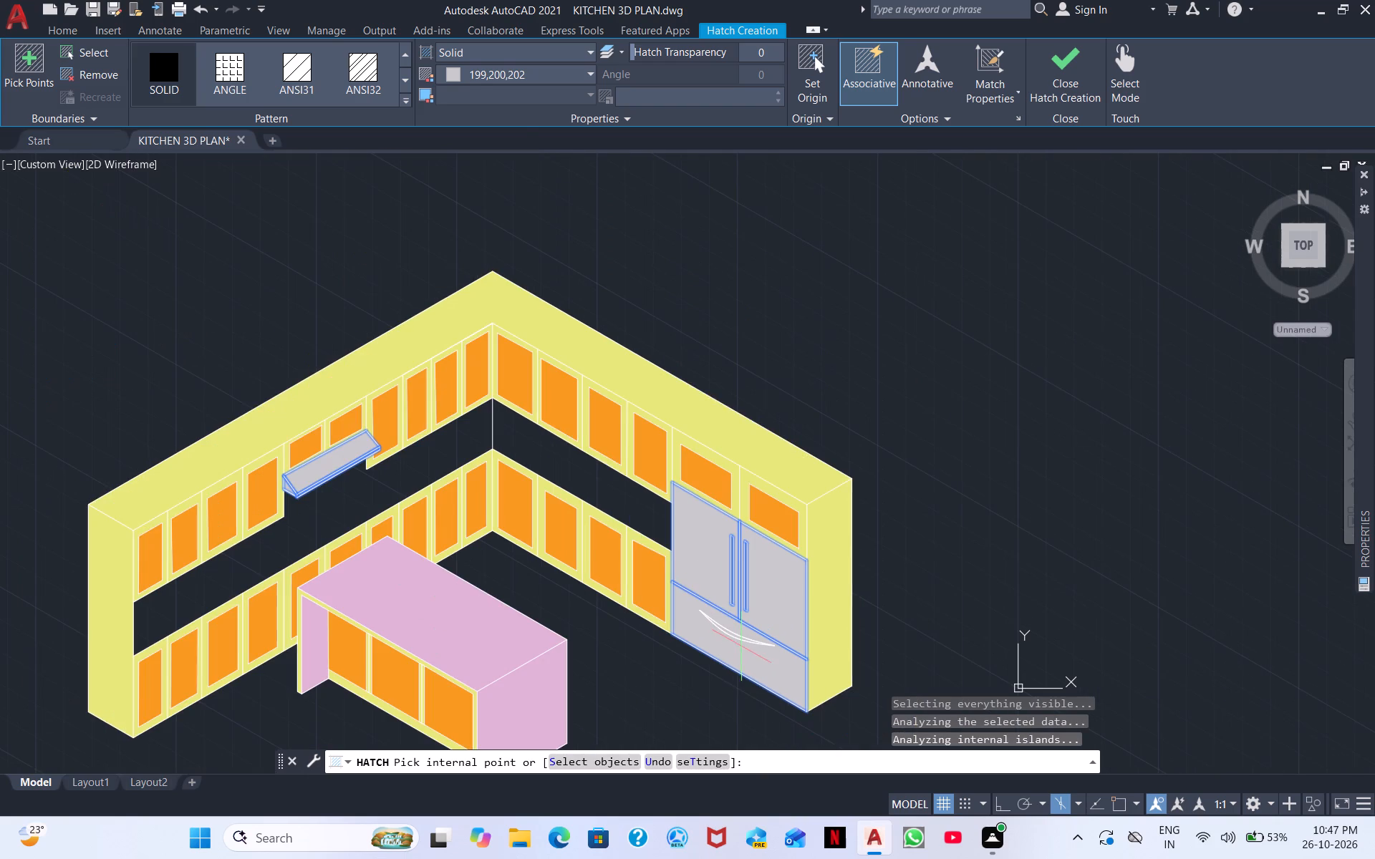
{"action": "key", "text": "Escape"}
Move the whole coloured kitchen drawing closer to the smaller reference kitchen so the two stand side by side.
{"action": "scroll", "coordinate": [718, 648], "scroll_direction": "down", "scroll_amount": 2}
{"action": "middle_click_drag", "start_coordinate": [761, 641], "coordinate": [641, 480]}
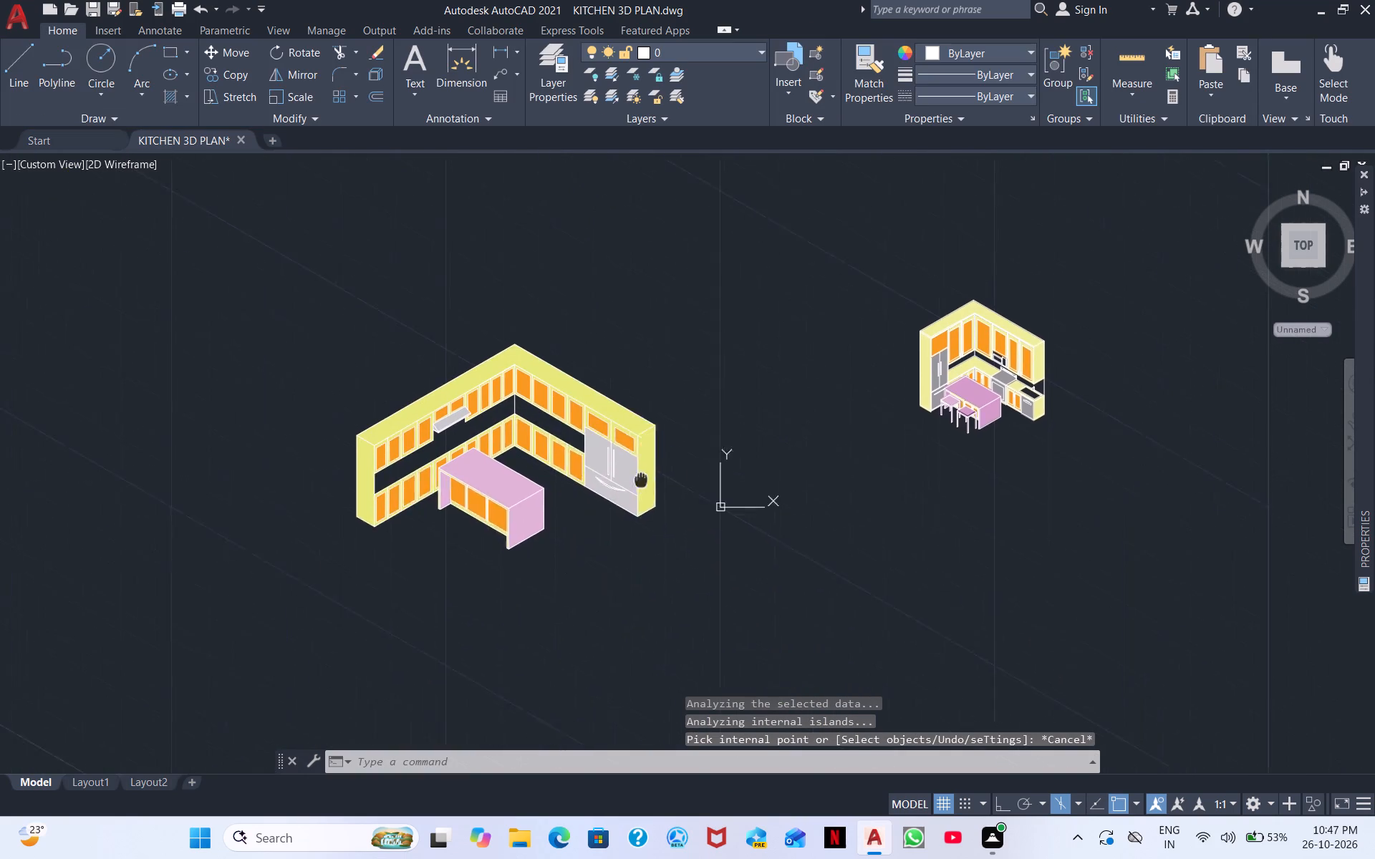
{"action": "middle_click_drag", "start_coordinate": [641, 480], "coordinate": [590, 409]}
{"action": "scroll", "coordinate": [630, 440], "scroll_direction": "up", "scroll_amount": 1}
{"action": "scroll", "coordinate": [630, 440], "scroll_direction": "down", "scroll_amount": 1}
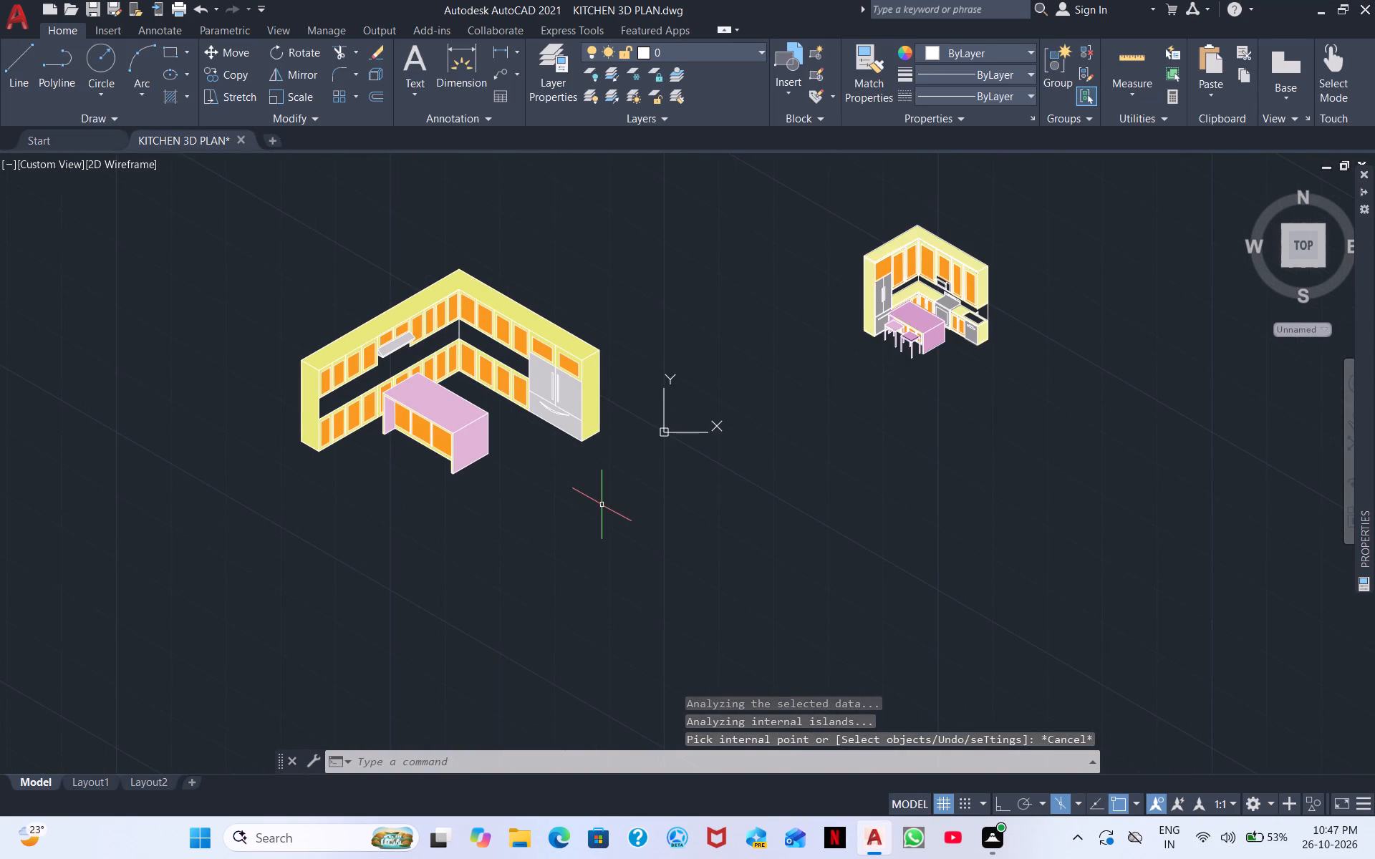
{"action": "key", "text": "Escape"}
{"action": "left_click_drag", "start_coordinate": [636, 571], "coordinate": [606, 553]}
{"action": "left_click", "coordinate": [261, 274]}
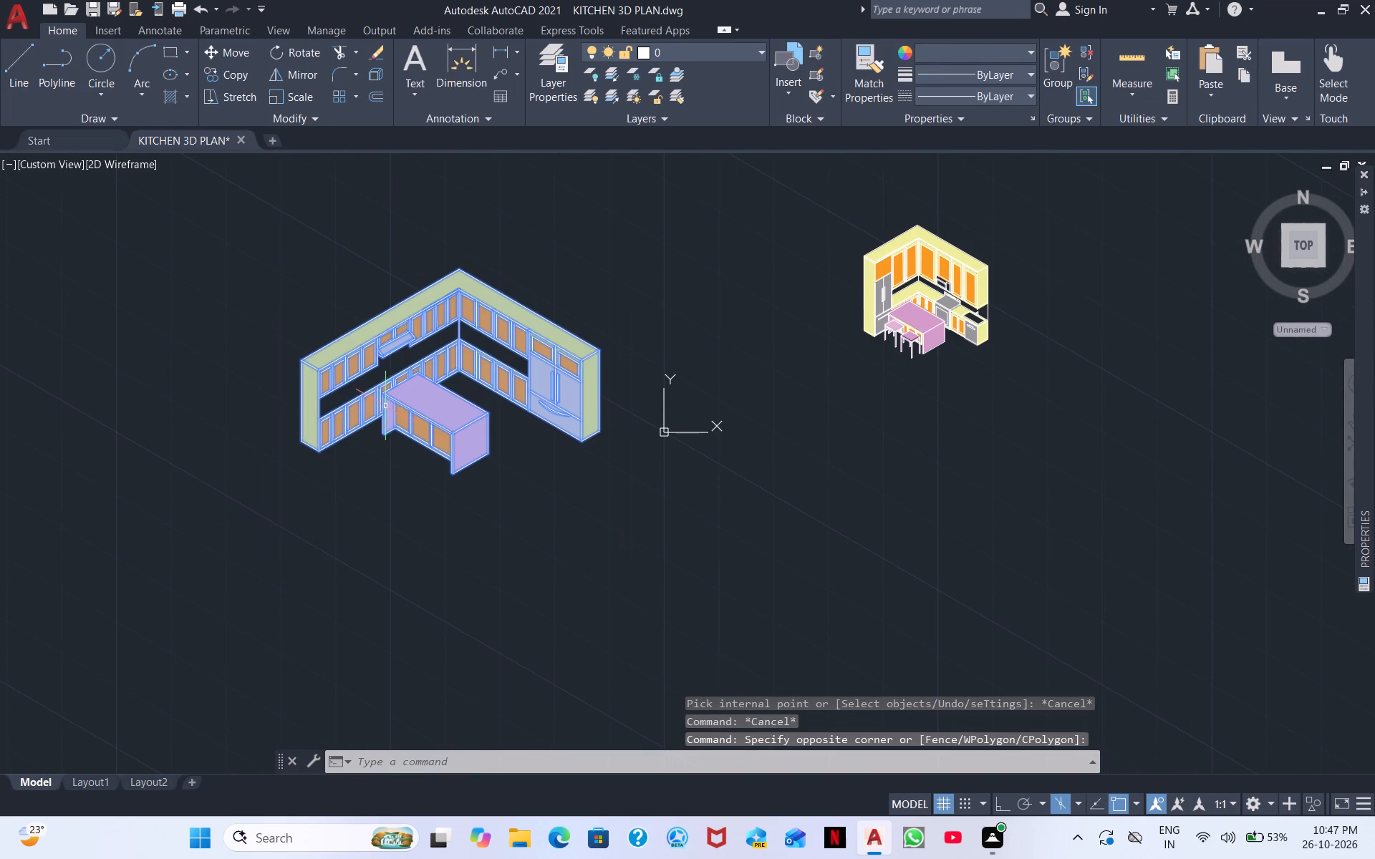
{"action": "middle_click_drag", "start_coordinate": [412, 381], "coordinate": [479, 435]}
{"action": "right_click", "coordinate": [536, 408]}
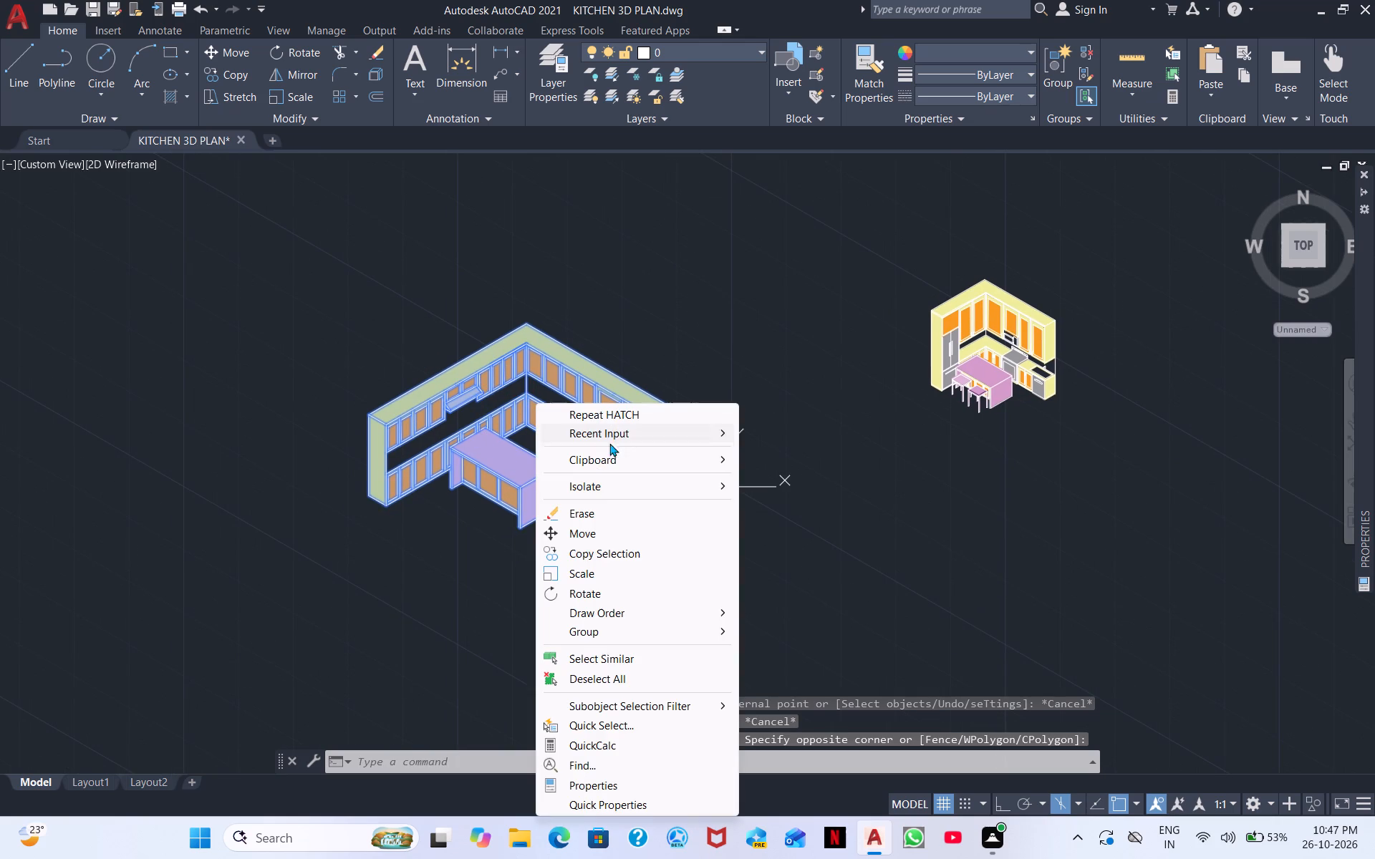
{"action": "left_click", "coordinate": [594, 530]}
{"action": "left_click_drag", "start_coordinate": [566, 443], "coordinate": [569, 457]}
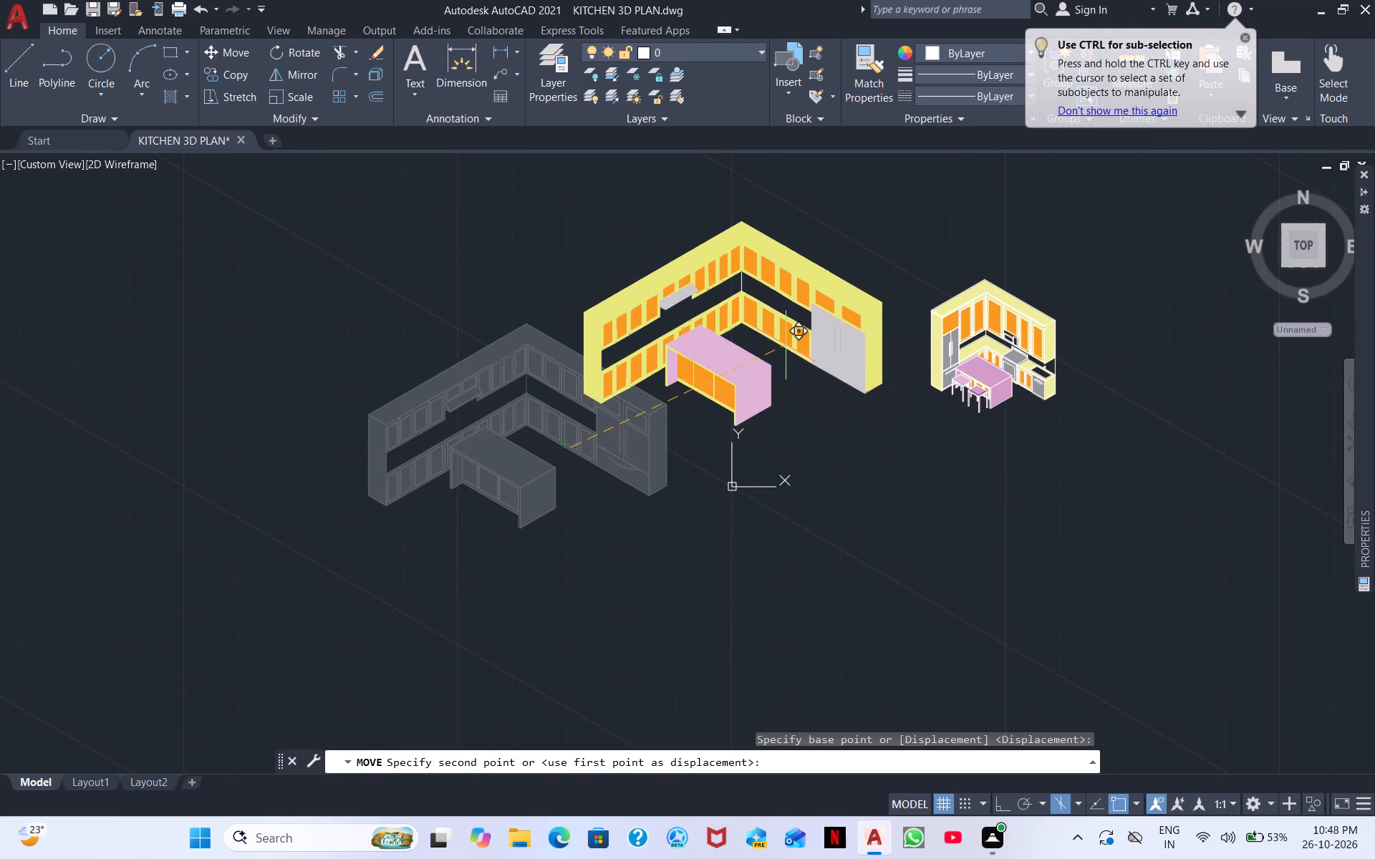
{"action": "left_click", "coordinate": [800, 347]}
{"action": "scroll", "coordinate": [700, 414], "scroll_direction": "down", "scroll_amount": 1}
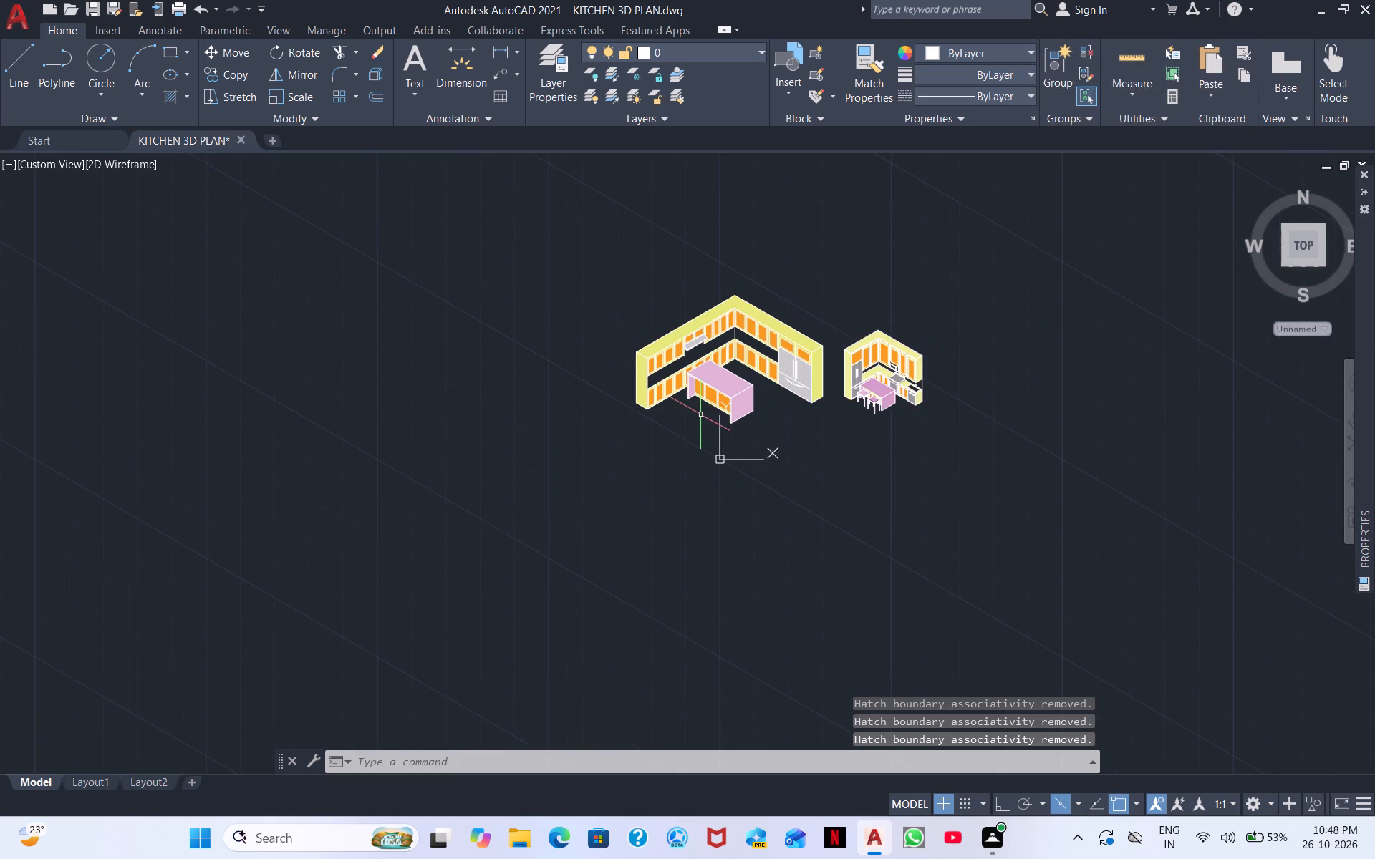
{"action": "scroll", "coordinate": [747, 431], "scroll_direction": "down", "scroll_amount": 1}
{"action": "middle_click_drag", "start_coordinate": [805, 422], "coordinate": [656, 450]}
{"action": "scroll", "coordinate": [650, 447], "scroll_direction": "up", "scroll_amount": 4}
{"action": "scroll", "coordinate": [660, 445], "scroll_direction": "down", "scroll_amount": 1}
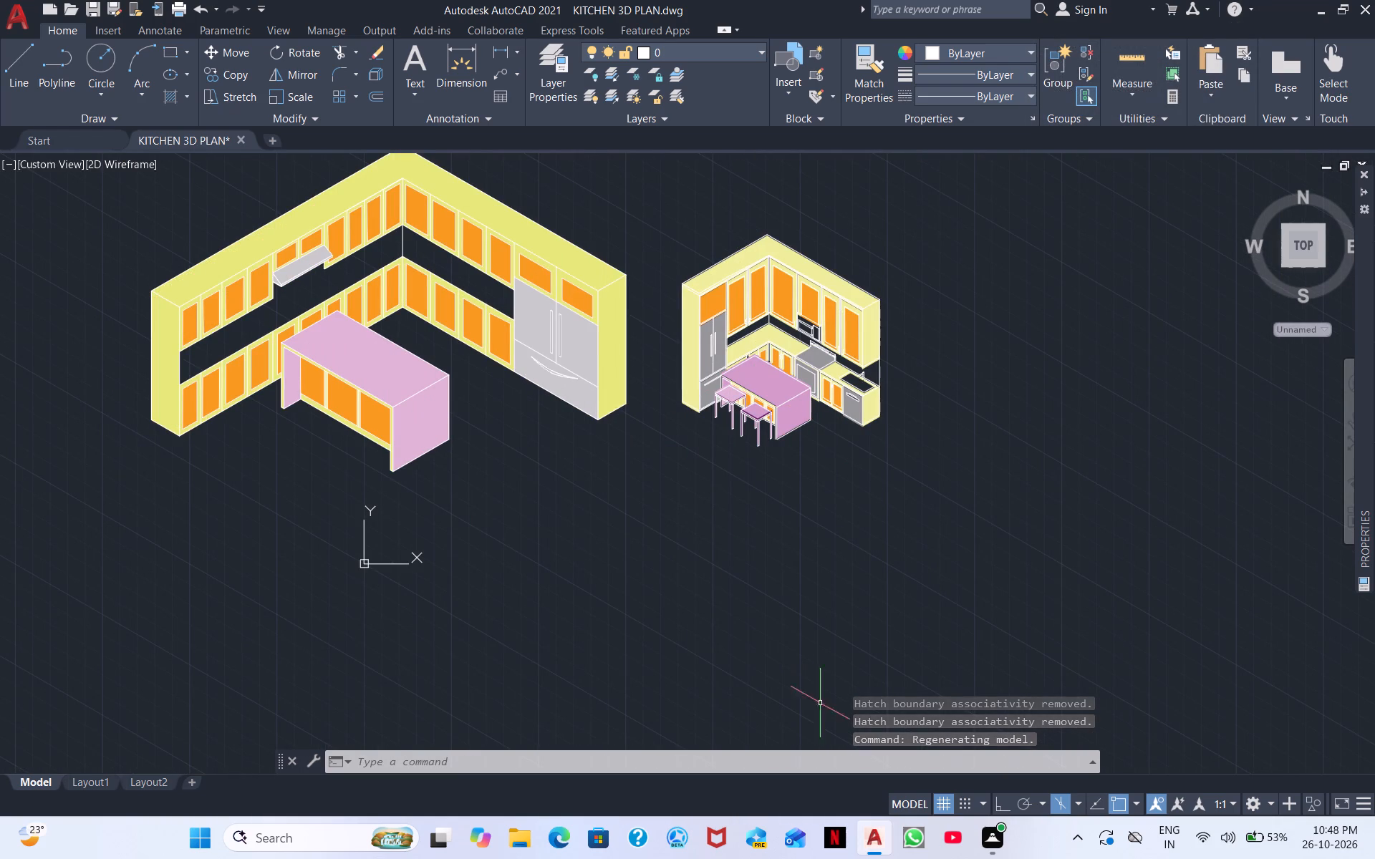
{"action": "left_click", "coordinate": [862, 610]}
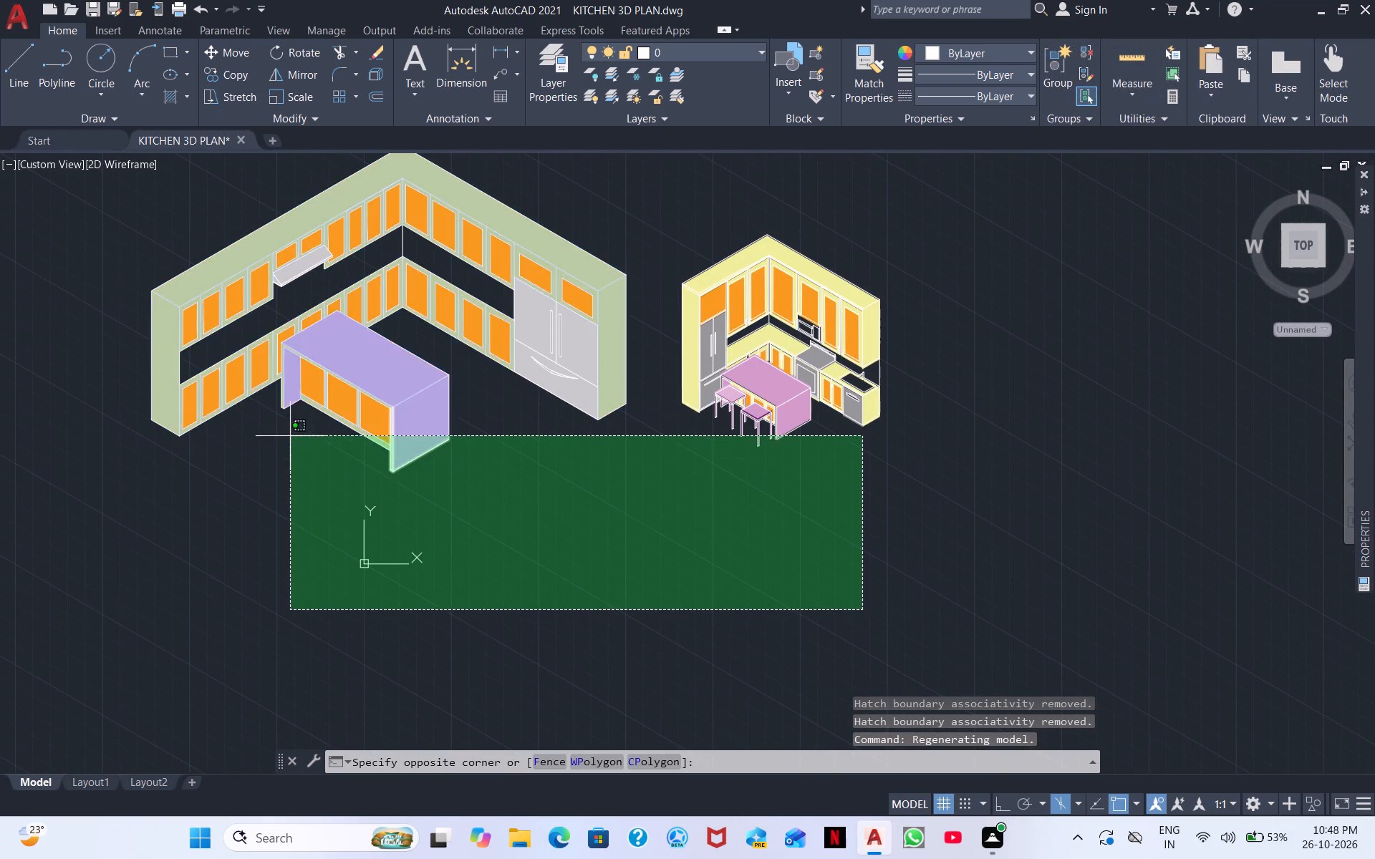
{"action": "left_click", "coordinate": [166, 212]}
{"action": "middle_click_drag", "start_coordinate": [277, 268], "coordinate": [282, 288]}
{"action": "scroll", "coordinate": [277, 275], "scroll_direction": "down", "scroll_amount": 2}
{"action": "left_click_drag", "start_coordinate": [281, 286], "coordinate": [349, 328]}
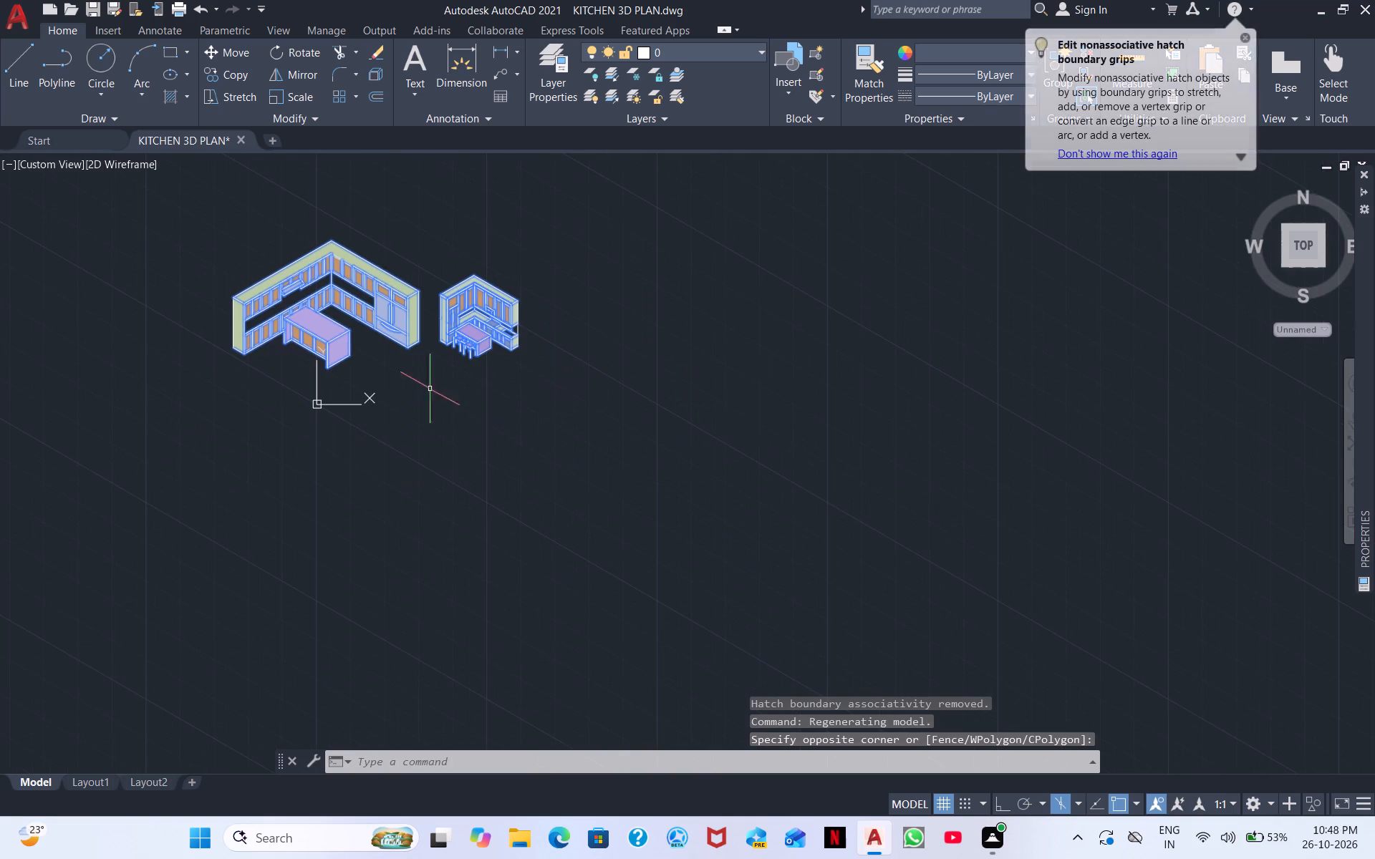
Review the Open and Save settings in the program options and apply them without changes.
{"action": "left_click", "coordinate": [405, 757]}
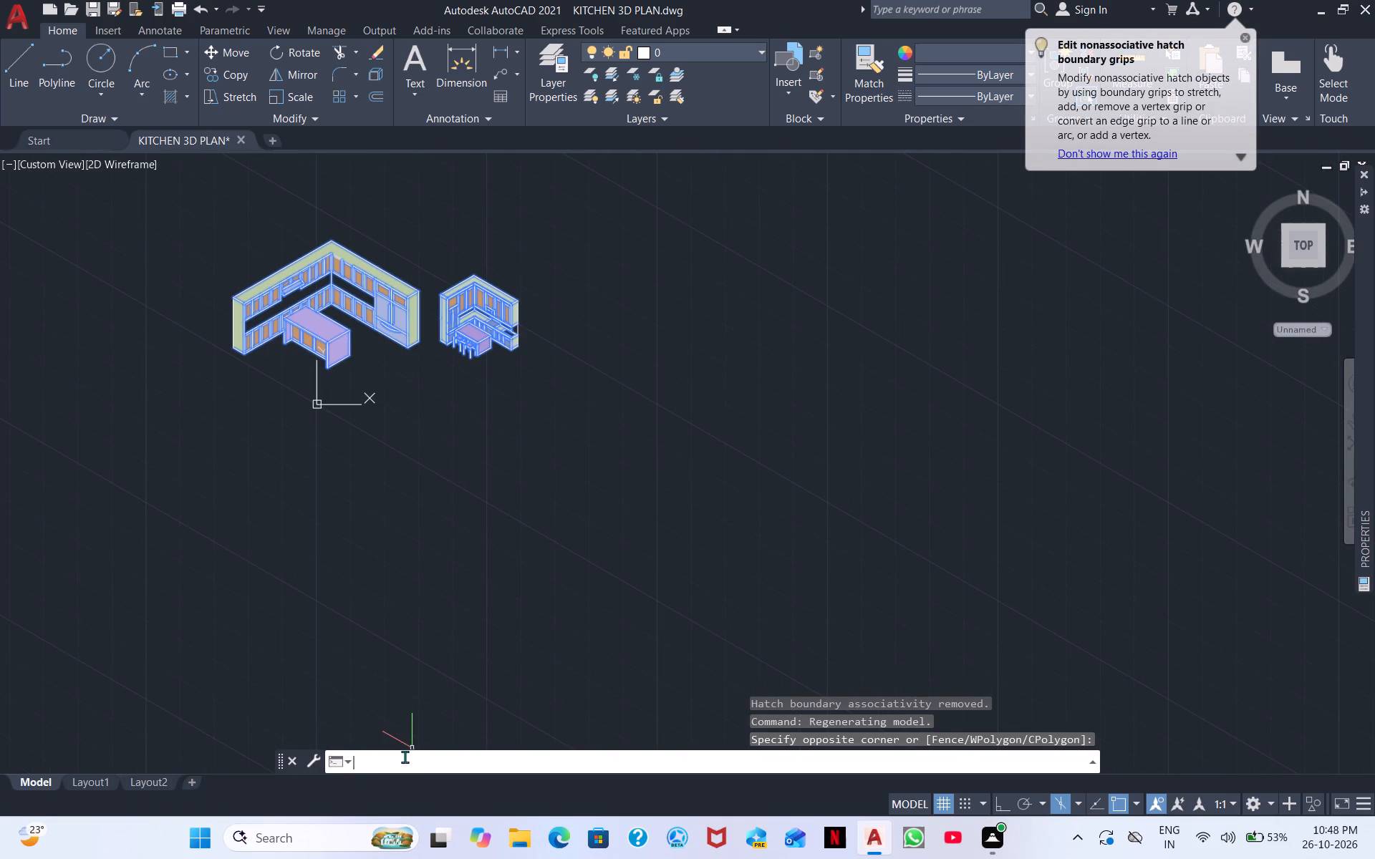
{"action": "type", "text": "op"}
{"action": "key", "text": "space"}
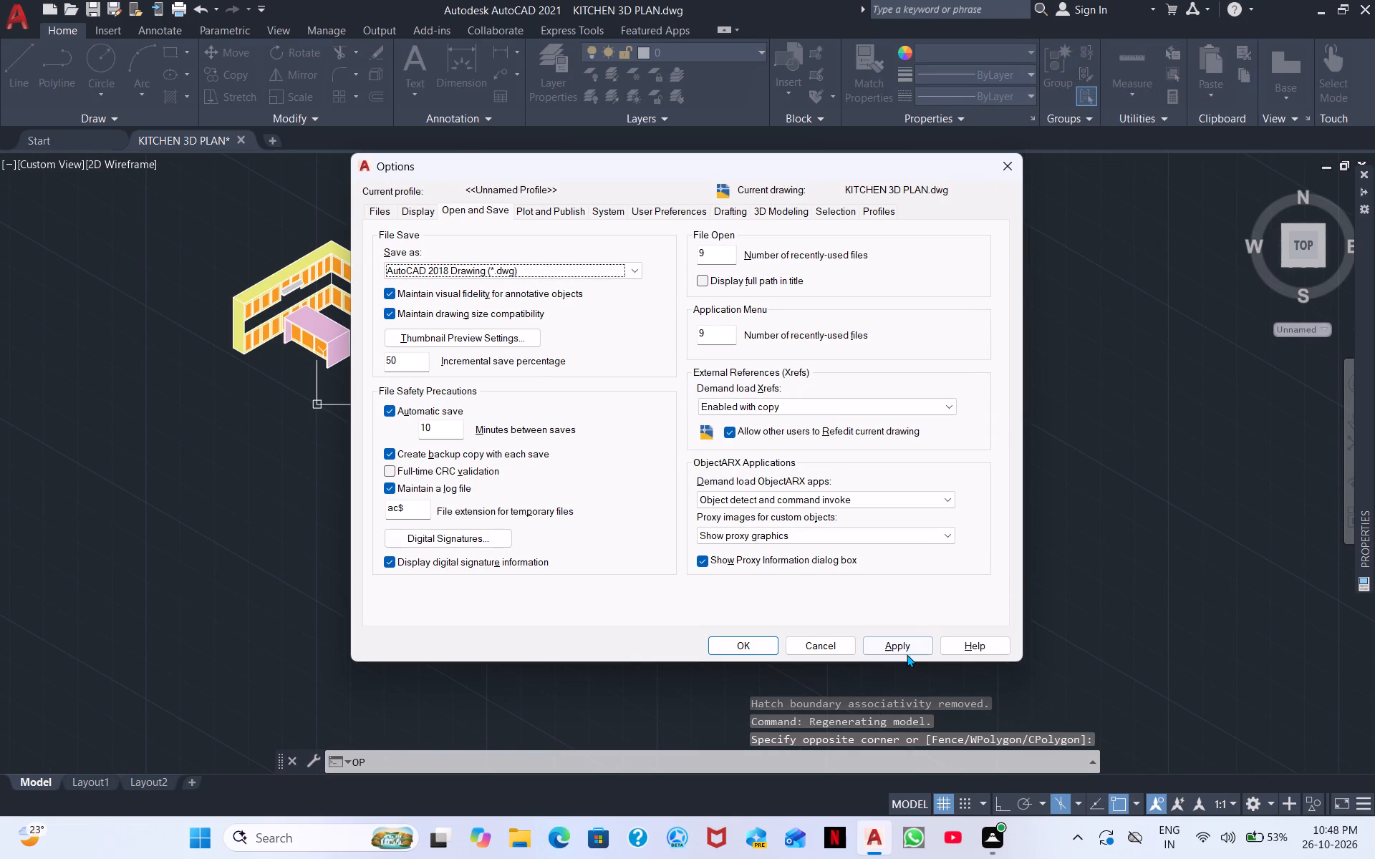
{"action": "left_click", "coordinate": [902, 643]}
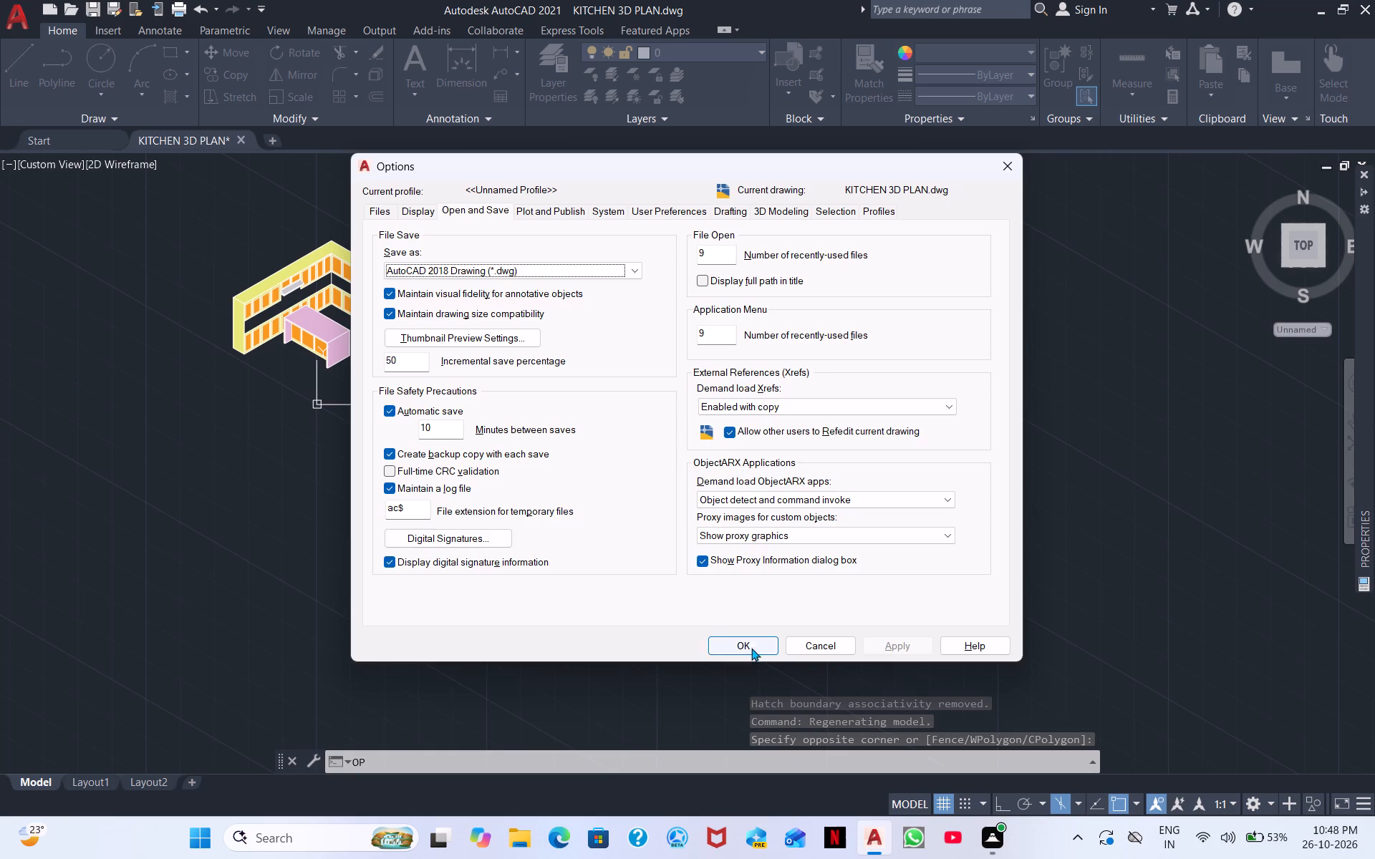
{"action": "left_click", "coordinate": [751, 646]}
Save the drawing.
{"action": "middle_click_drag", "start_coordinate": [534, 613], "coordinate": [654, 657]}
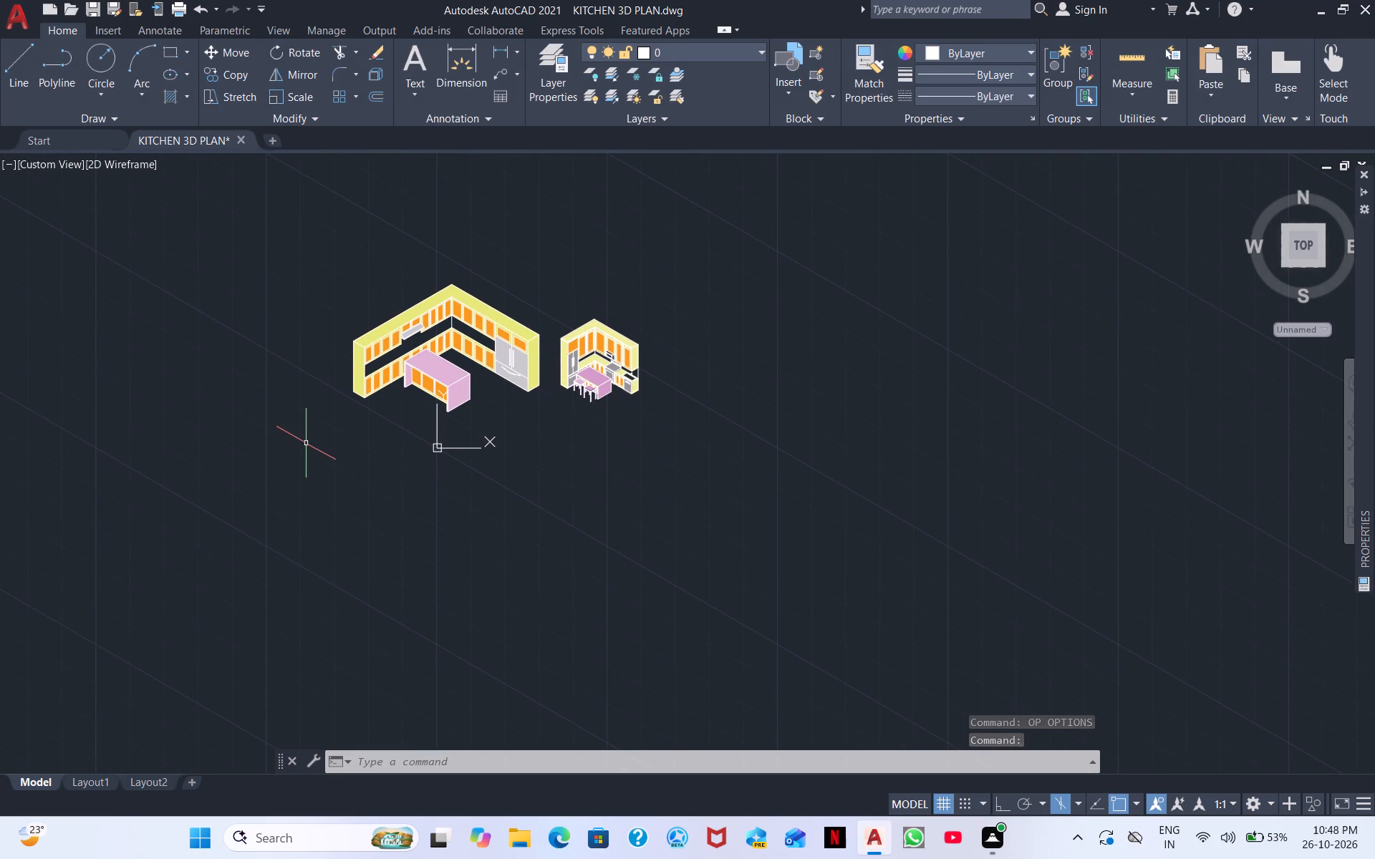
{"action": "key", "text": "ctrl+s"}
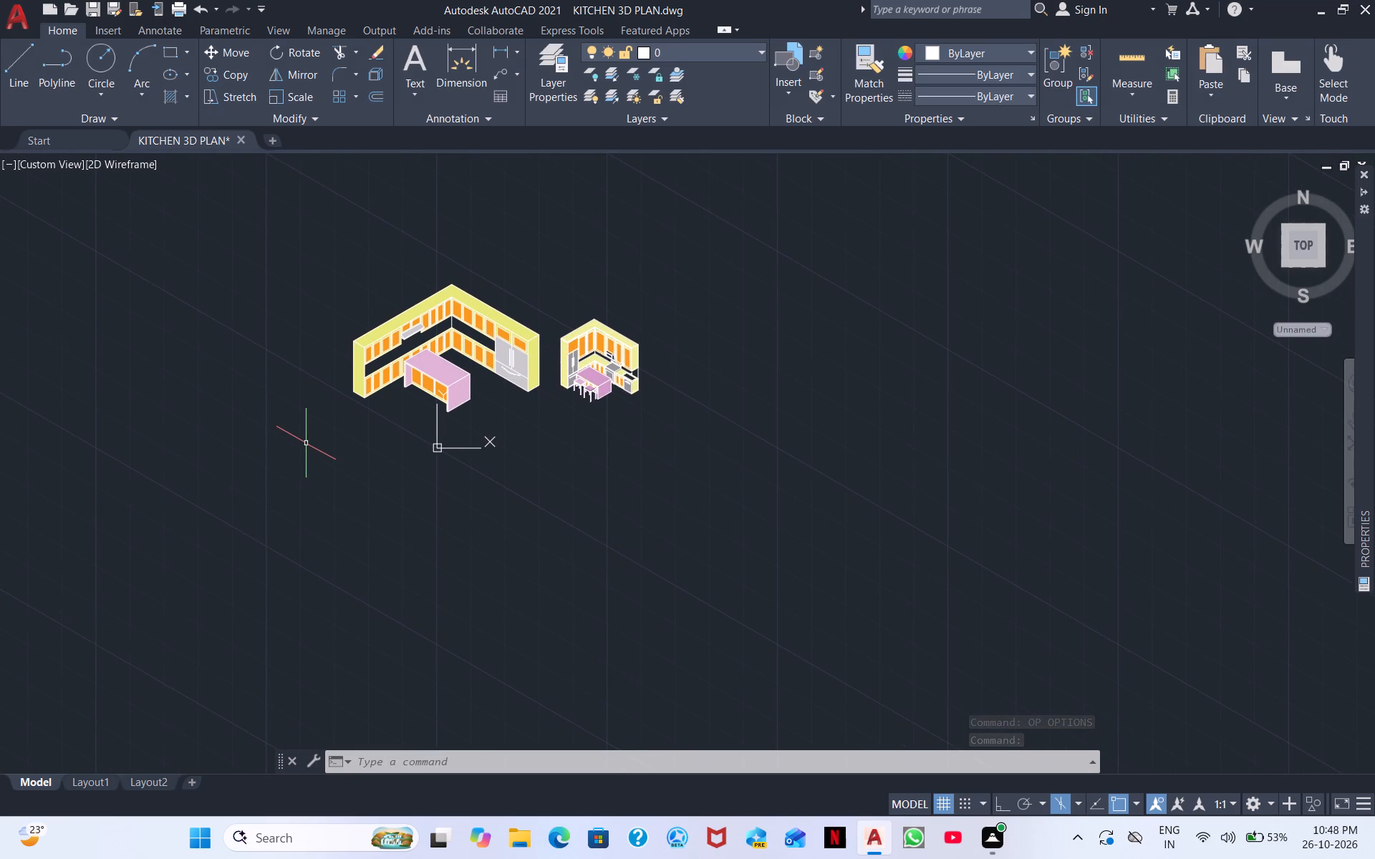
Set up a plot with the previous plot's settings and window the plot area around both kitchen drawings.
{"action": "key", "text": "ctrl+p"}
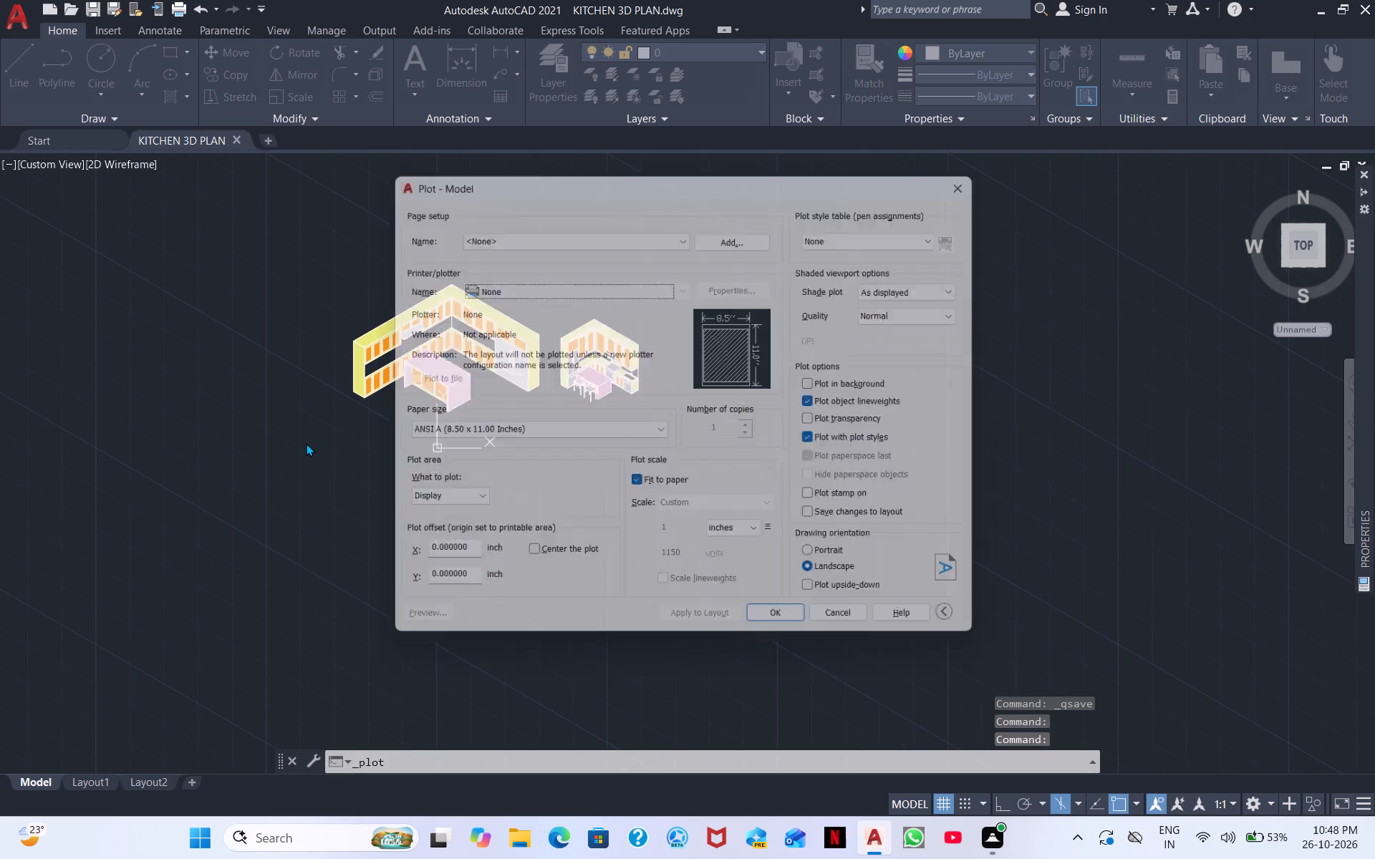
{"action": "left_click", "coordinate": [522, 230]}
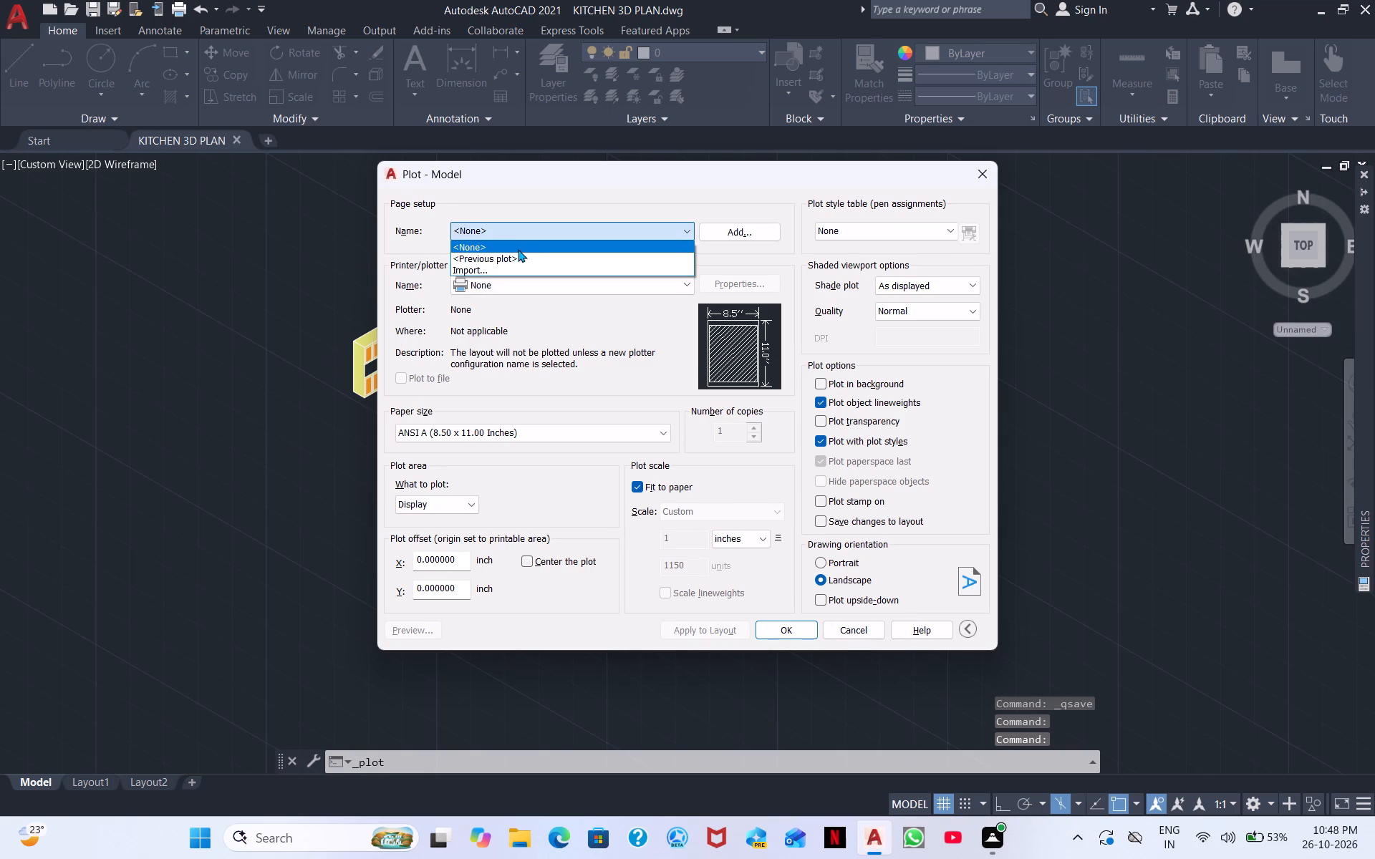
{"action": "left_click", "coordinate": [511, 258]}
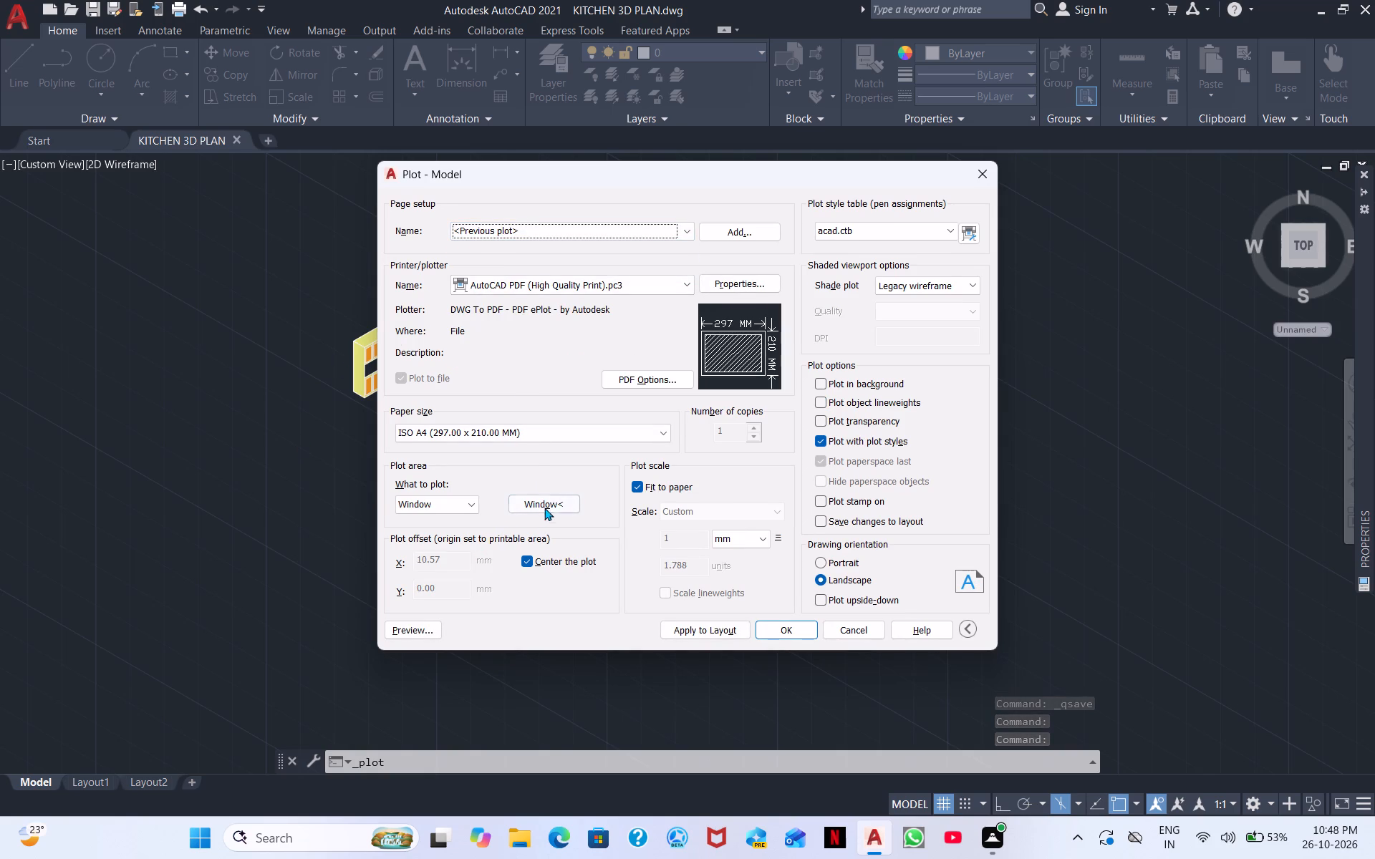
{"action": "left_click", "coordinate": [547, 500]}
{"action": "left_click_drag", "start_coordinate": [809, 573], "coordinate": [799, 572]}
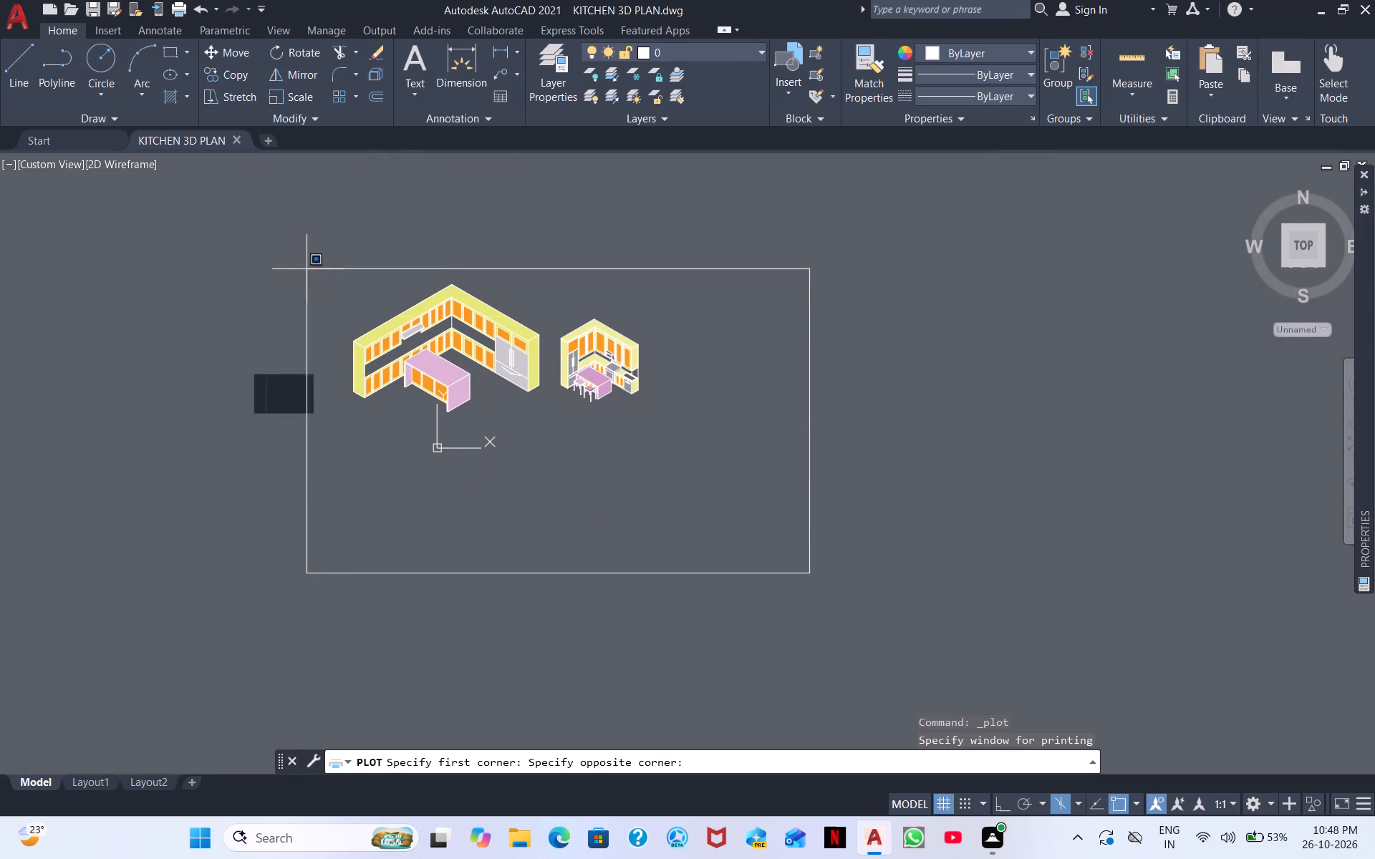
{"action": "left_click", "coordinate": [305, 251]}
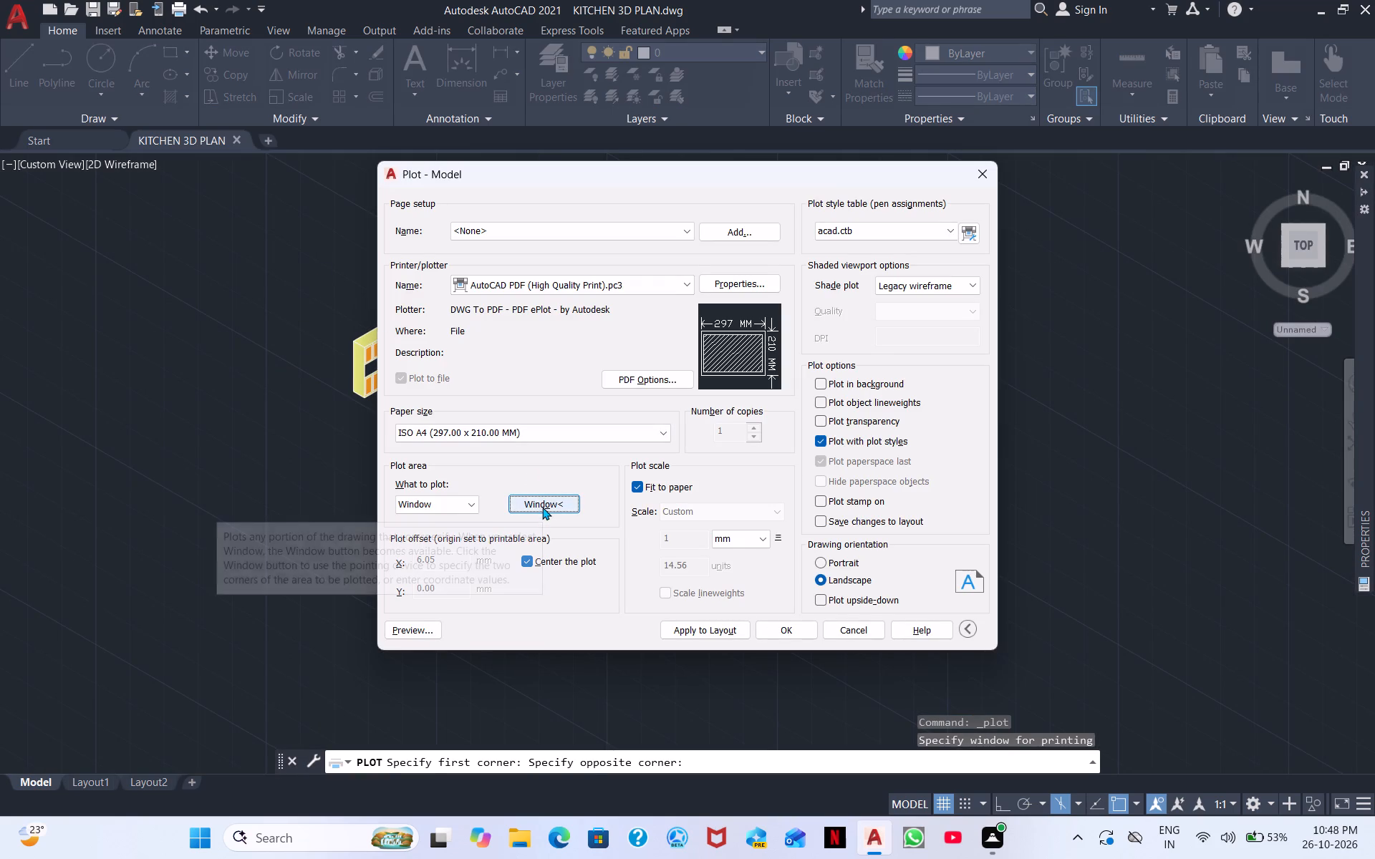
Preview the plot and examine the colours and line work of both kitchen drawings on the sheet.
{"action": "left_click", "coordinate": [410, 630]}
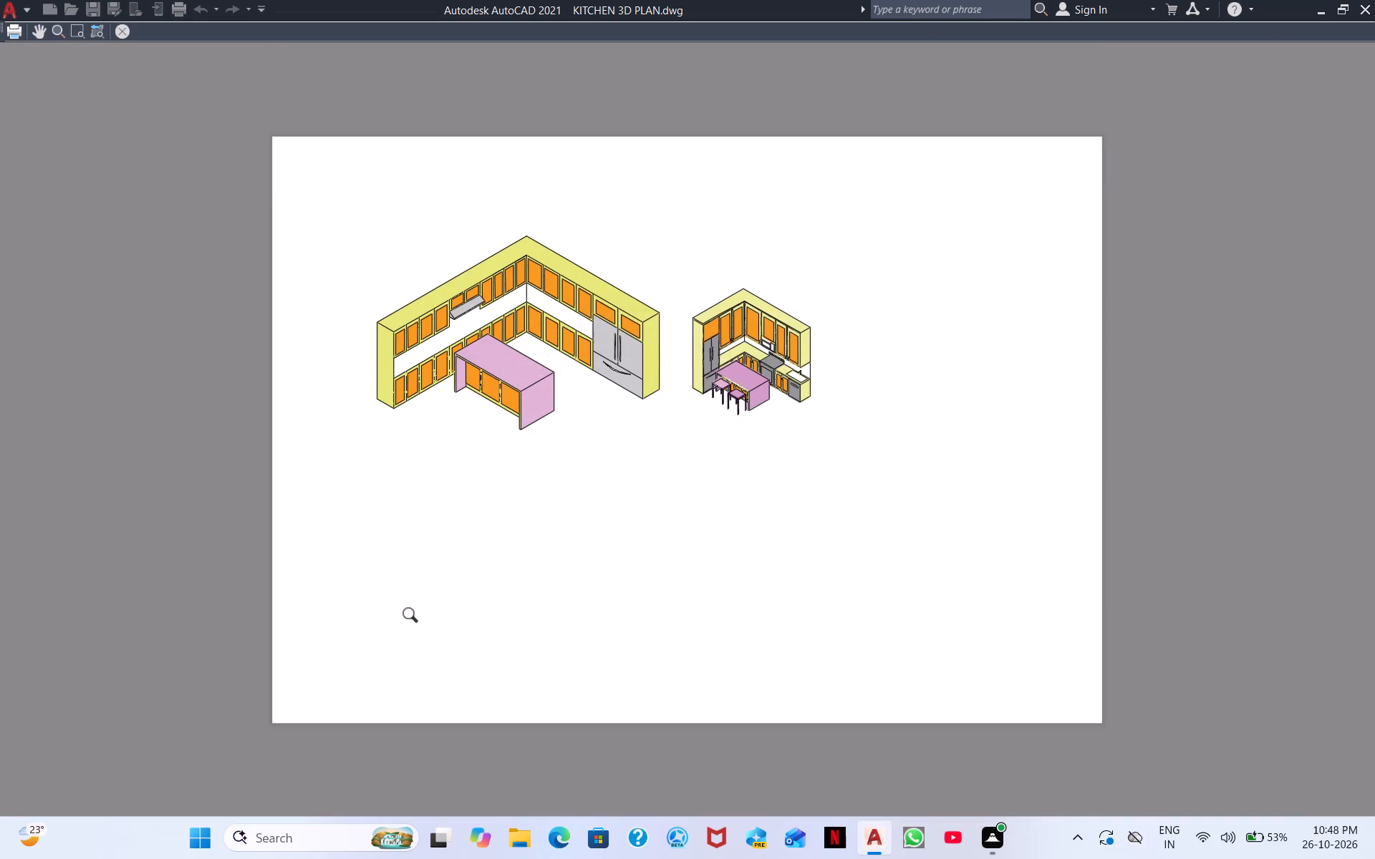
{"action": "scroll", "coordinate": [541, 290], "scroll_direction": "up", "scroll_amount": 3}
{"action": "scroll", "coordinate": [569, 375], "scroll_direction": "down", "scroll_amount": 1}
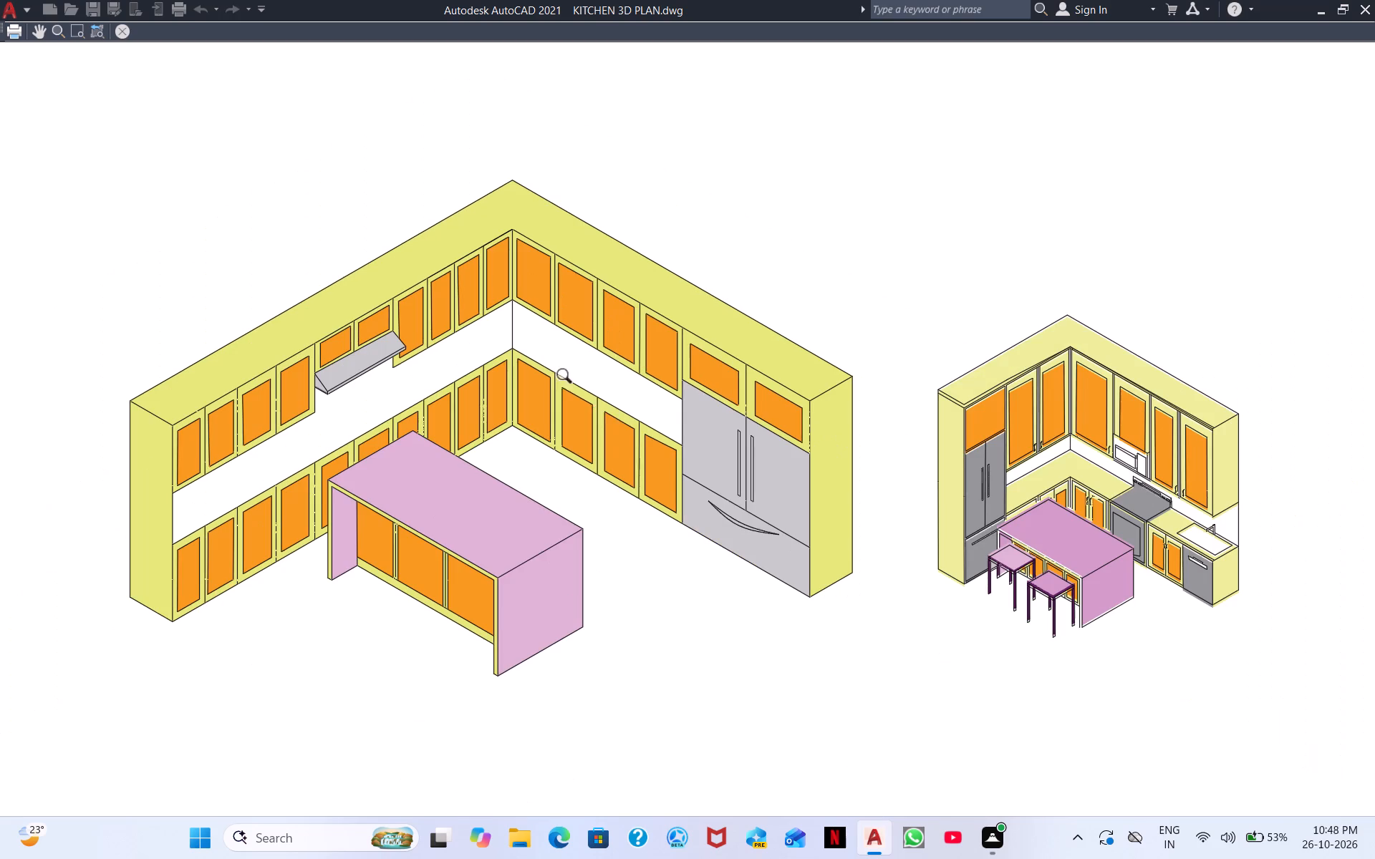
{"action": "middle_click_drag", "start_coordinate": [593, 402], "coordinate": [457, 292]}
{"action": "scroll", "coordinate": [554, 337], "scroll_direction": "up", "scroll_amount": 1}
{"action": "scroll", "coordinate": [587, 355], "scroll_direction": "down", "scroll_amount": 1}
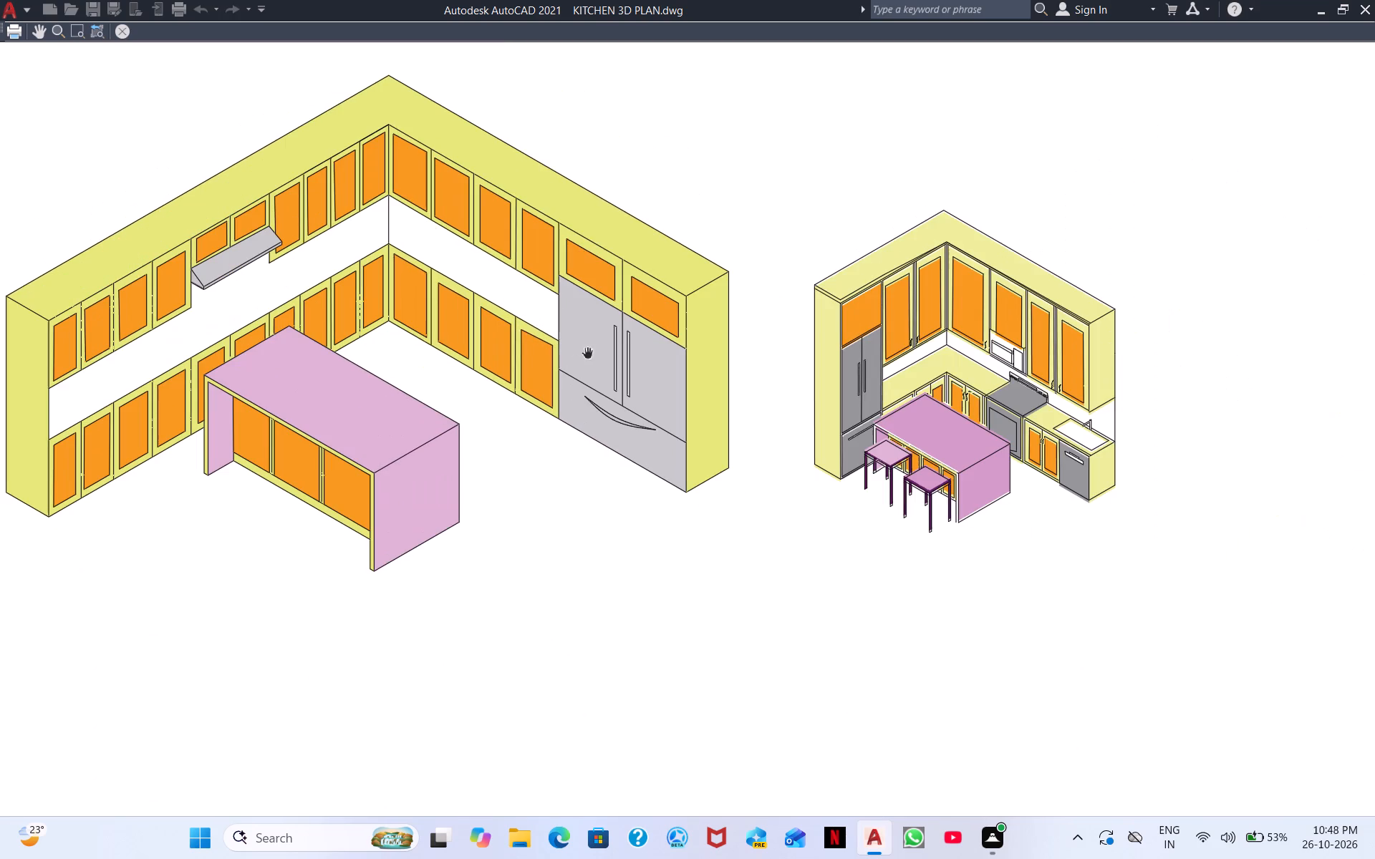
{"action": "middle_click_drag", "start_coordinate": [753, 406], "coordinate": [572, 342]}
{"action": "scroll", "coordinate": [829, 404], "scroll_direction": "up", "scroll_amount": 1}
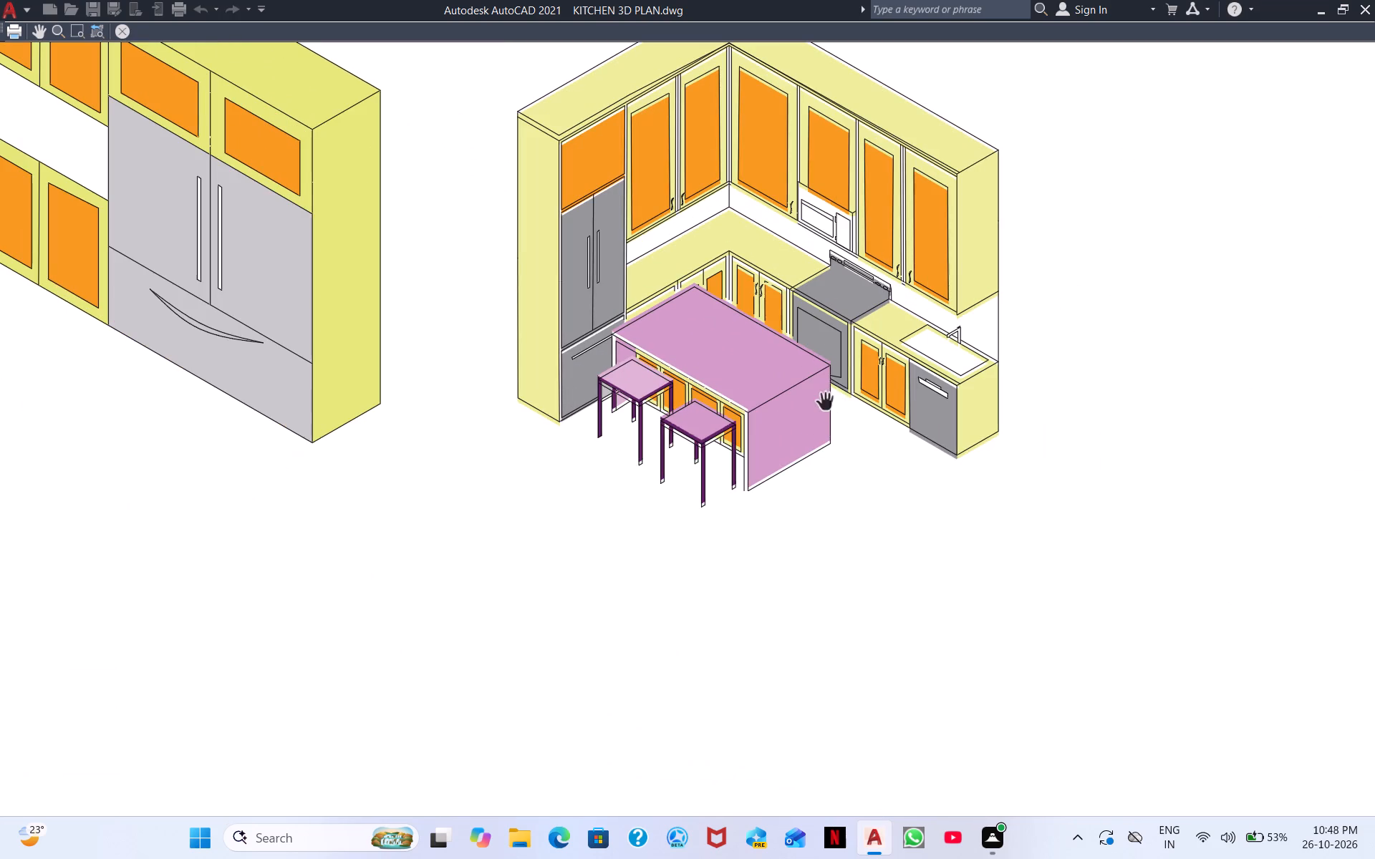
{"action": "scroll", "coordinate": [821, 402], "scroll_direction": "down", "scroll_amount": 1}
{"action": "middle_click_drag", "start_coordinate": [614, 386], "coordinate": [774, 369]}
{"action": "middle_click_drag", "start_coordinate": [377, 396], "coordinate": [443, 341]}
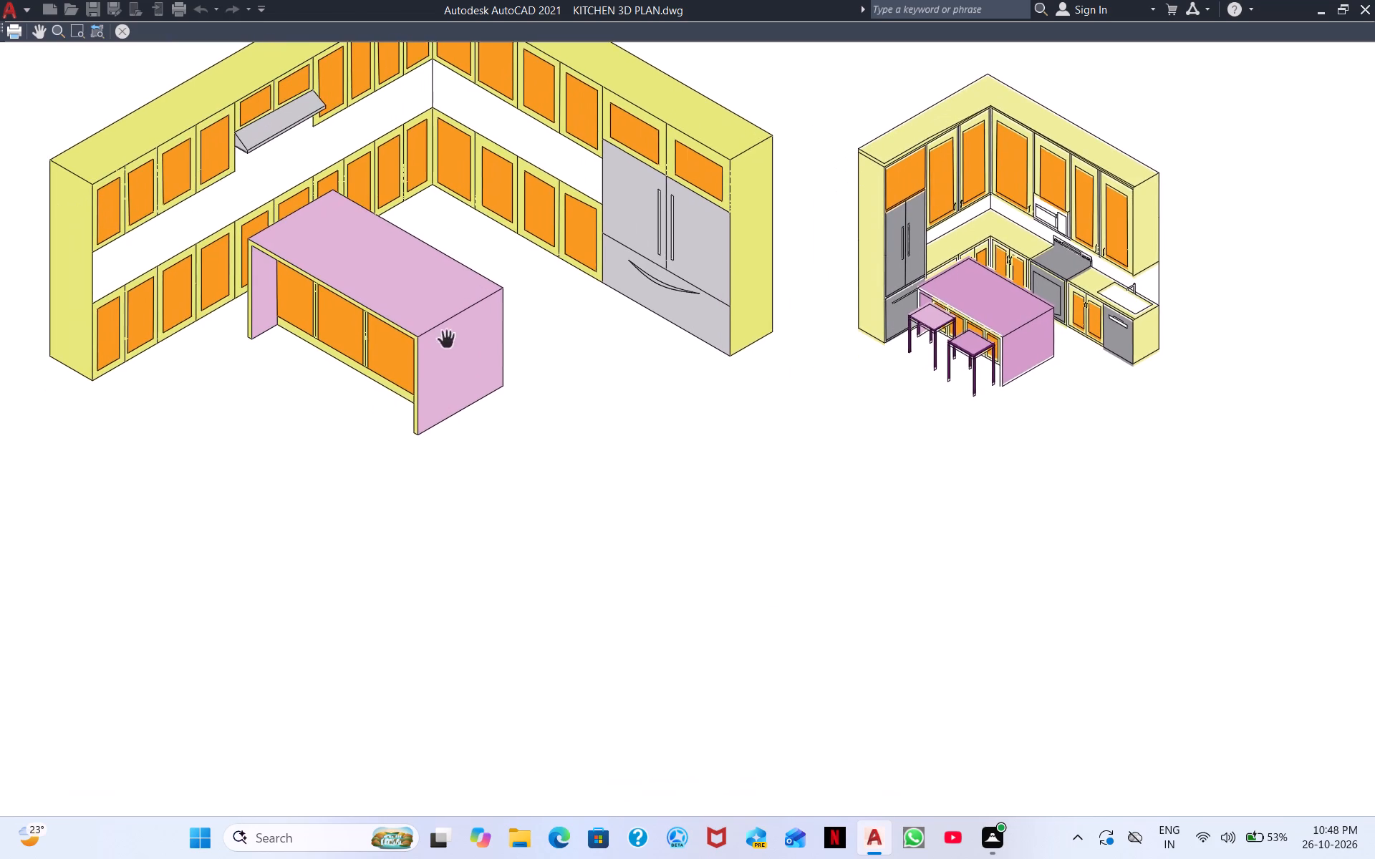
{"action": "scroll", "coordinate": [453, 367], "scroll_direction": "down", "scroll_amount": 1}
{"action": "middle_click_drag", "start_coordinate": [519, 499], "coordinate": [493, 513]}
{"action": "scroll", "coordinate": [481, 498], "scroll_direction": "up", "scroll_amount": 1}
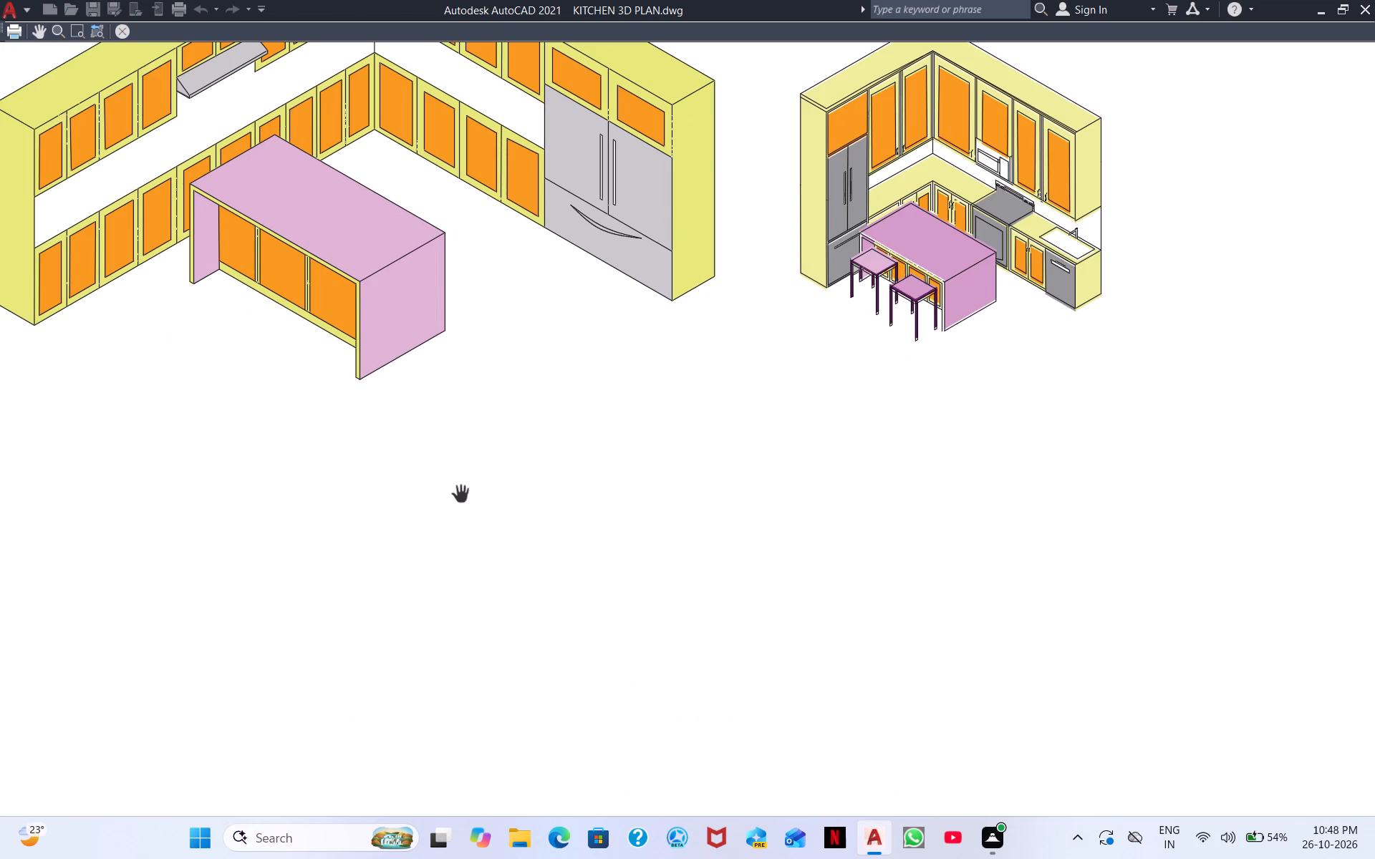
{"action": "scroll", "coordinate": [1012, 144], "scroll_direction": "up", "scroll_amount": 2}
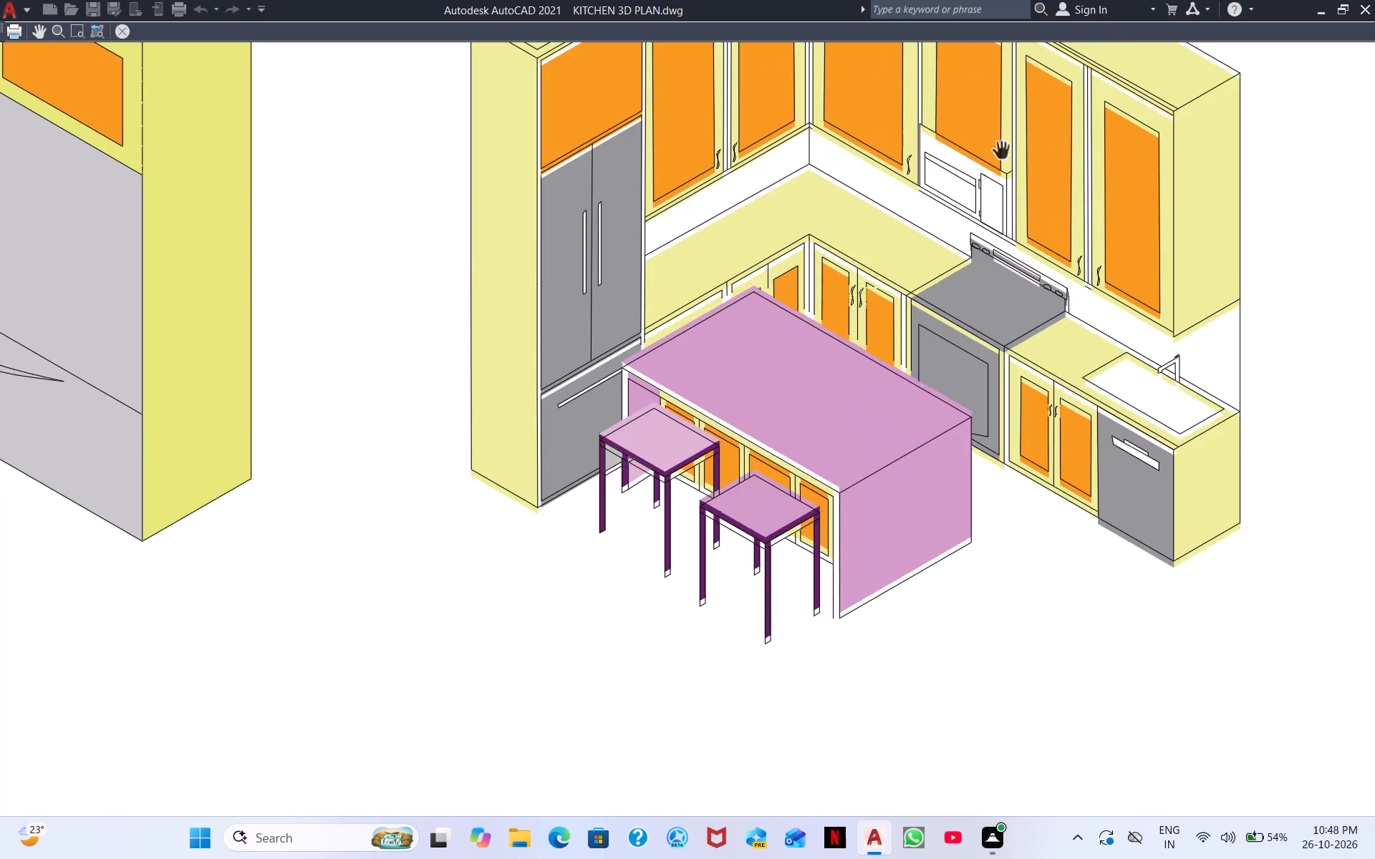
{"action": "scroll", "coordinate": [1000, 152], "scroll_direction": "up", "scroll_amount": 4}
{"action": "scroll", "coordinate": [929, 178], "scroll_direction": "up", "scroll_amount": 1}
{"action": "scroll", "coordinate": [929, 178], "scroll_direction": "down", "scroll_amount": 3}
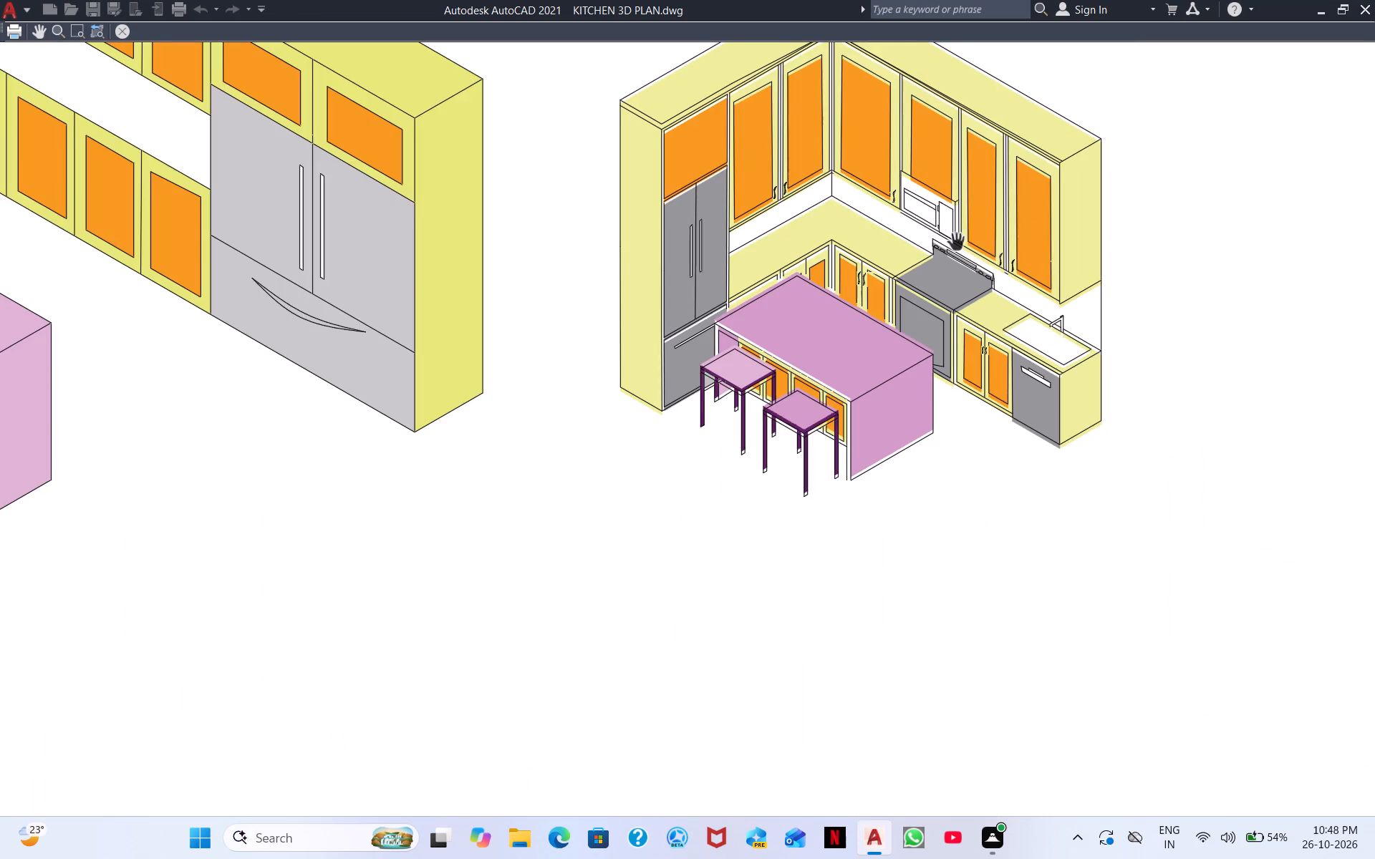
{"action": "middle_click_drag", "start_coordinate": [954, 248], "coordinate": [711, 238]}
{"action": "scroll", "coordinate": [736, 263], "scroll_direction": "down", "scroll_amount": 2}
{"action": "middle_click_drag", "start_coordinate": [796, 394], "coordinate": [917, 333]}
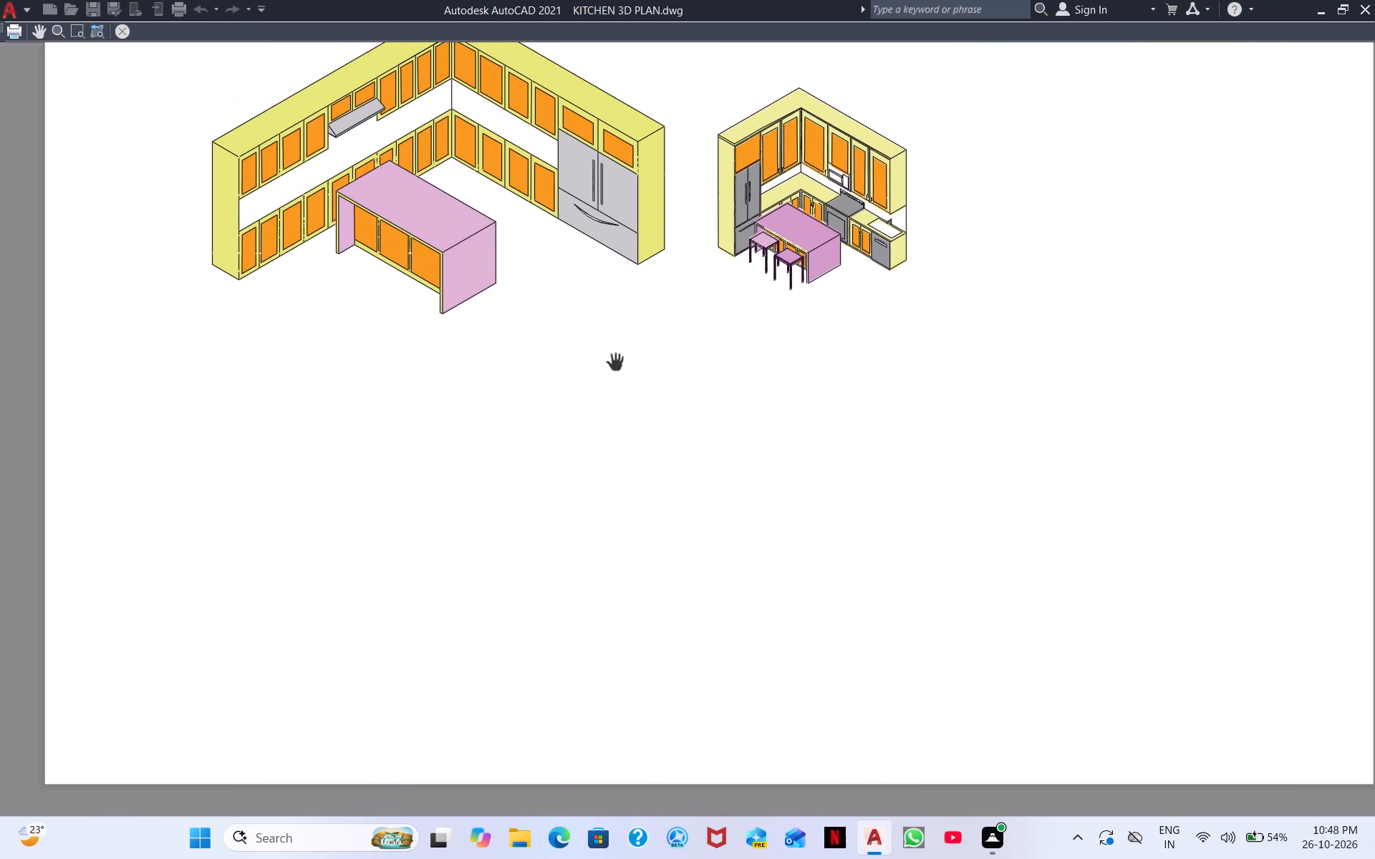
{"action": "scroll", "coordinate": [607, 403], "scroll_direction": "down", "scroll_amount": 3}
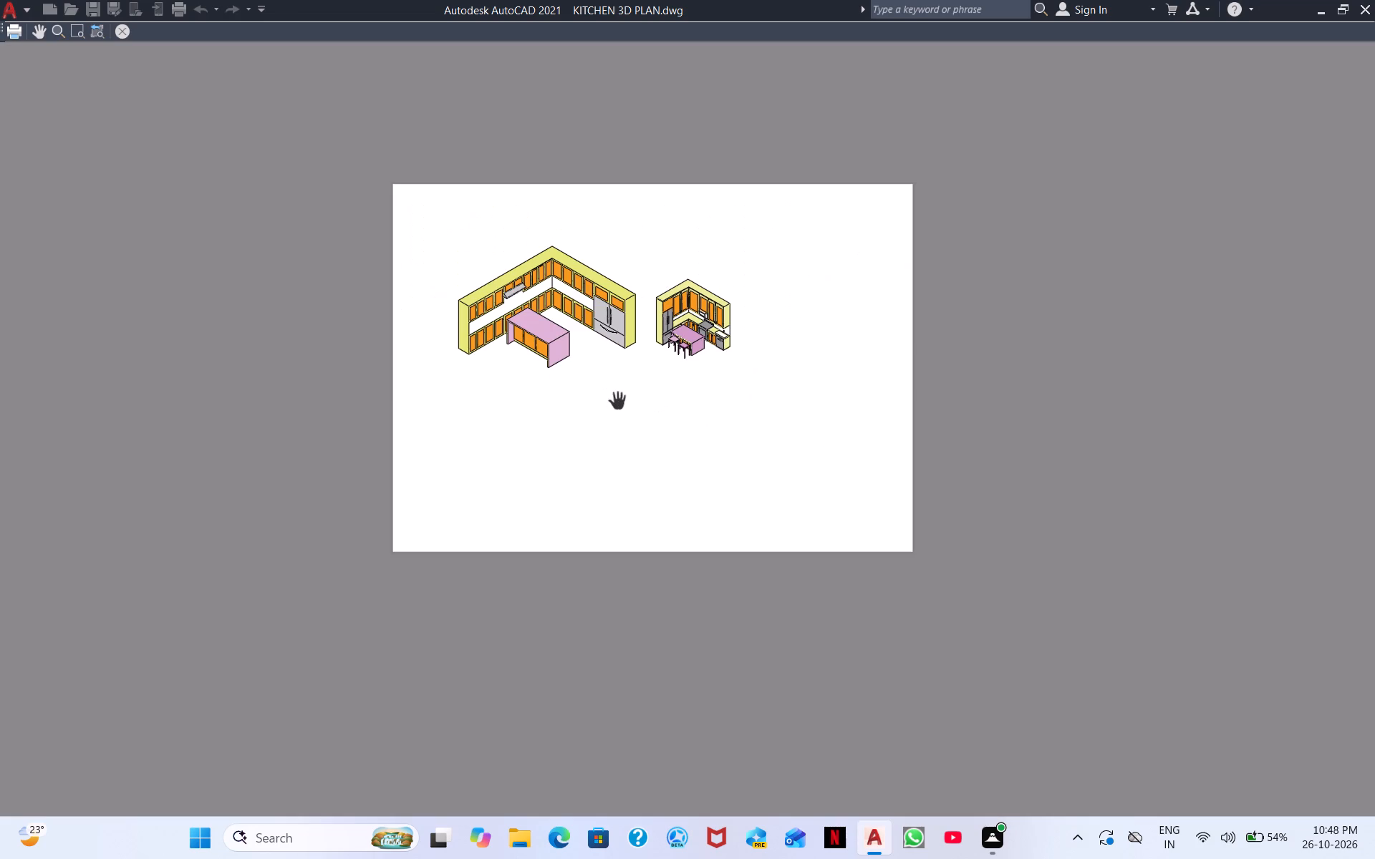
{"action": "key", "text": "Return"}
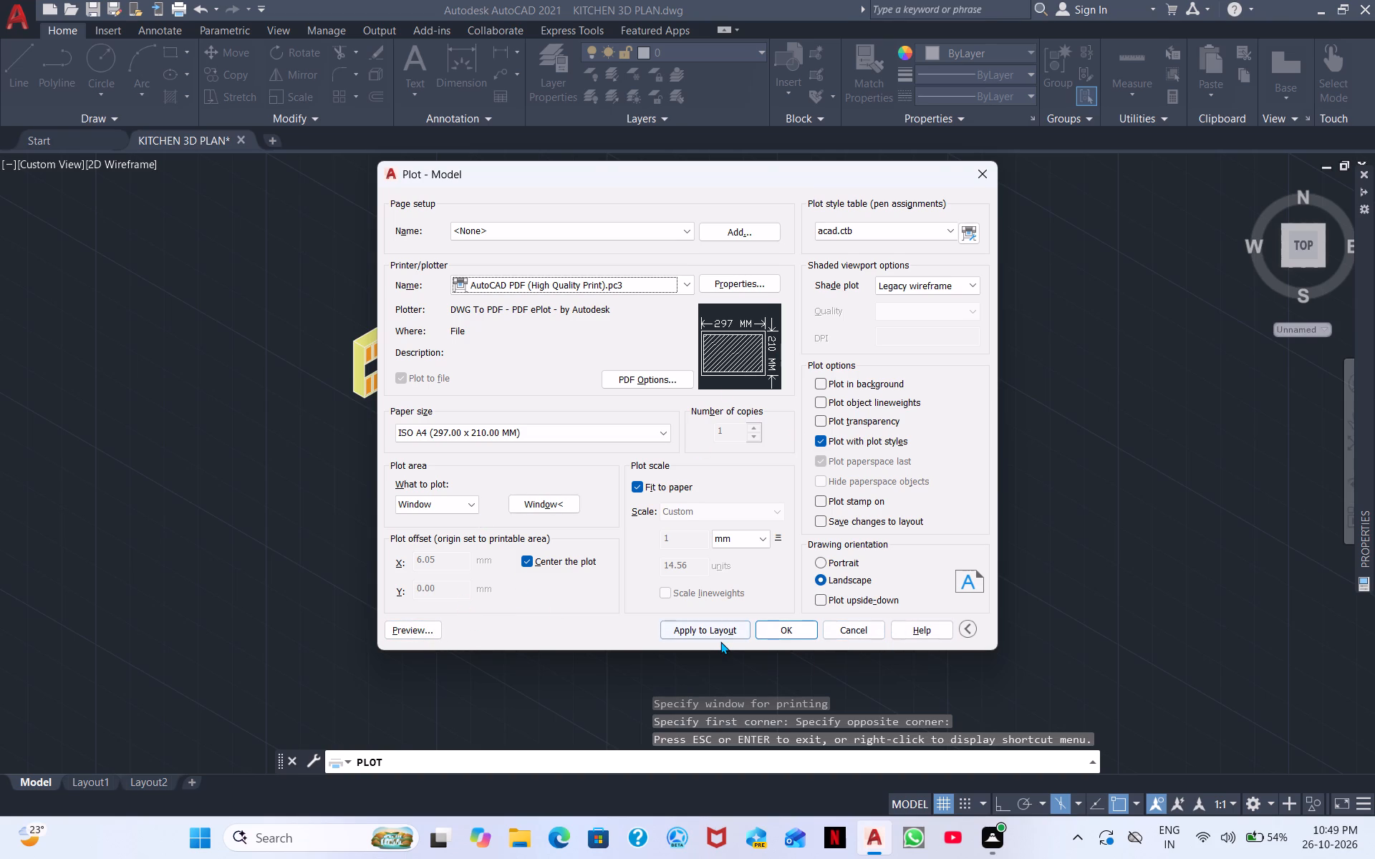
Plot to PDF as KITCHEN 3D PLAN-Model.pdf in the Documents folder and close the resulting PDF.
{"action": "left_click", "coordinate": [797, 634]}
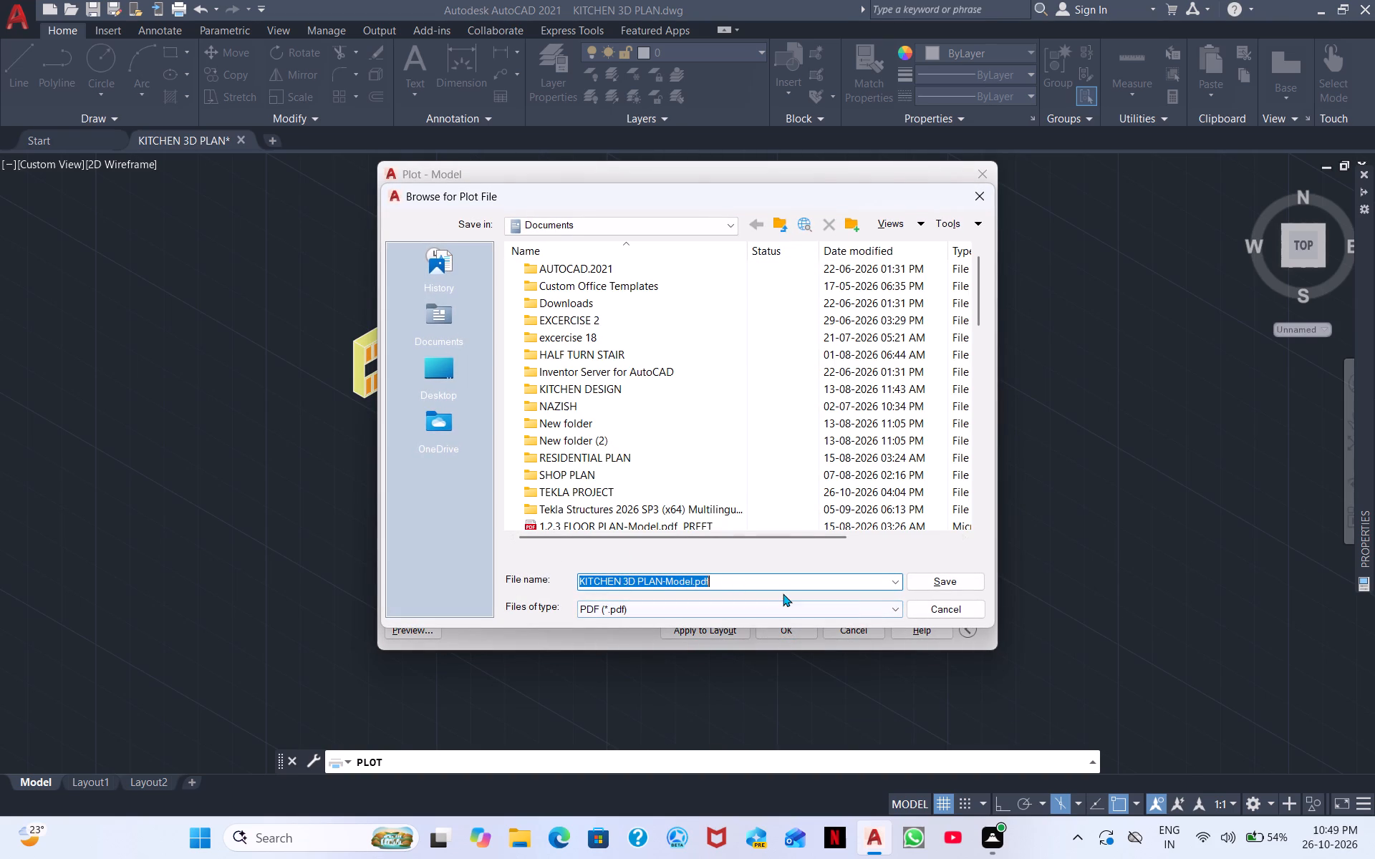
{"action": "left_click", "coordinate": [941, 580]}
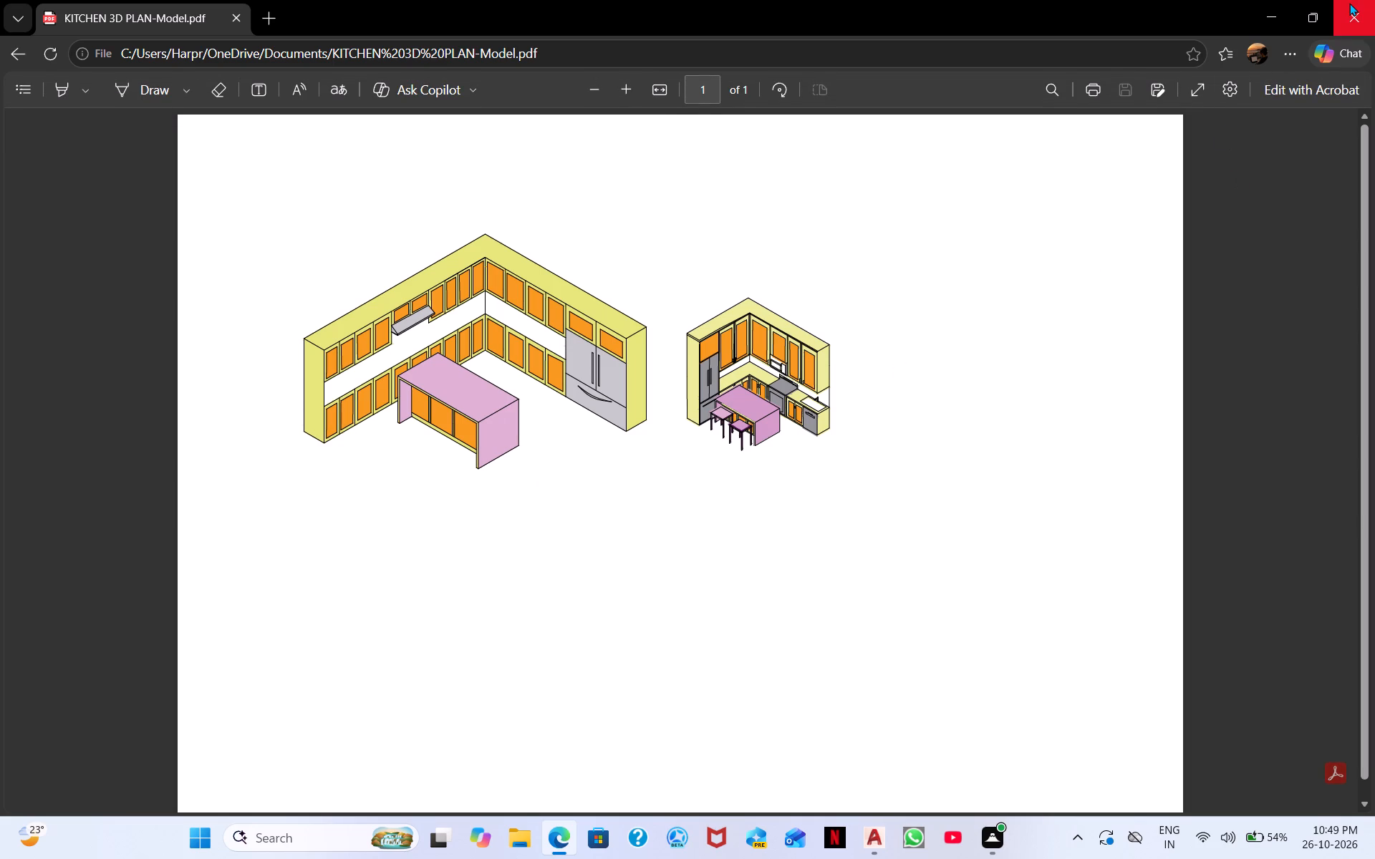
{"action": "left_click", "coordinate": [1349, 3]}
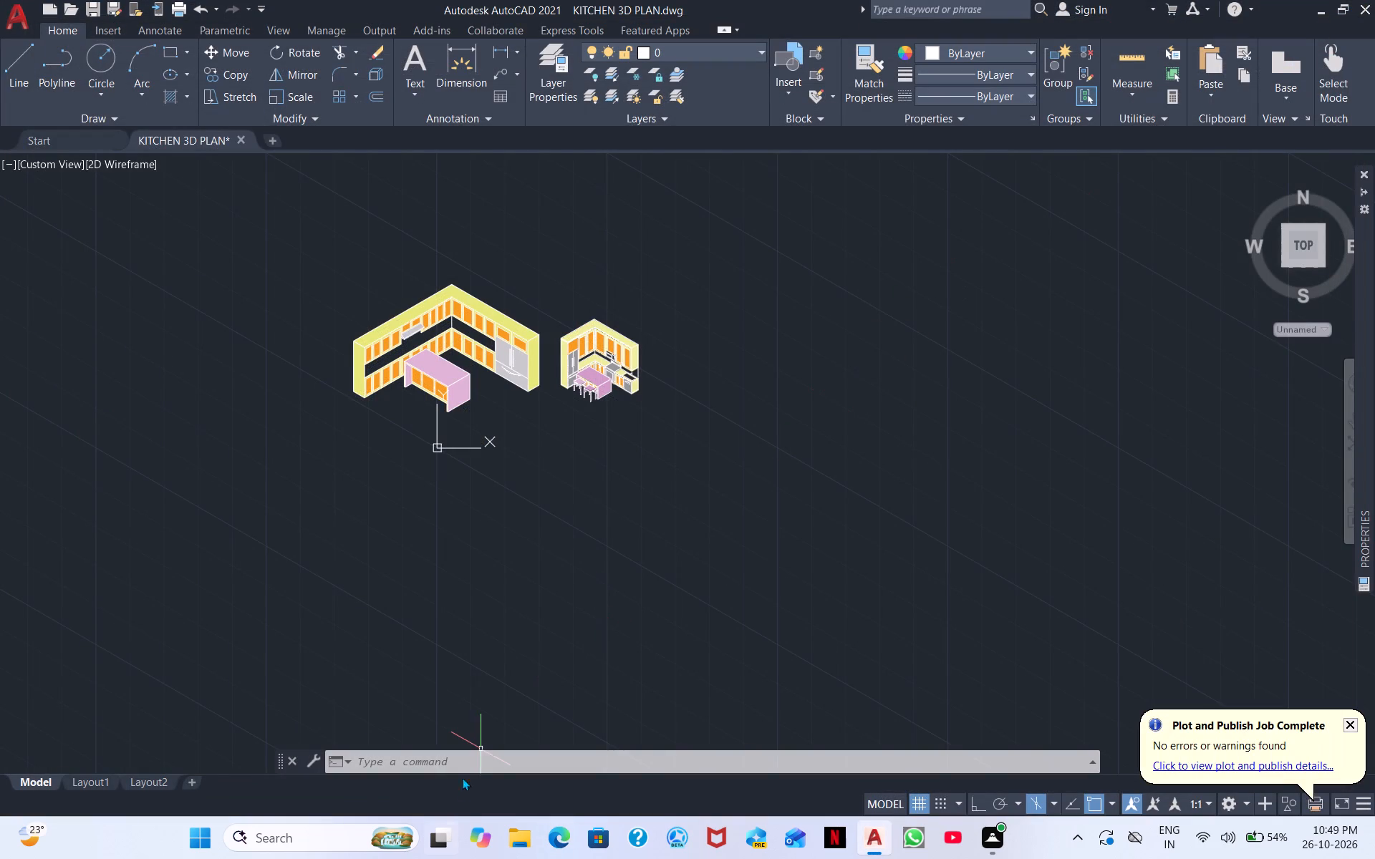
Query the log file's name and location with the LOGFILENAME system variable.
{"action": "left_click", "coordinate": [465, 758]}
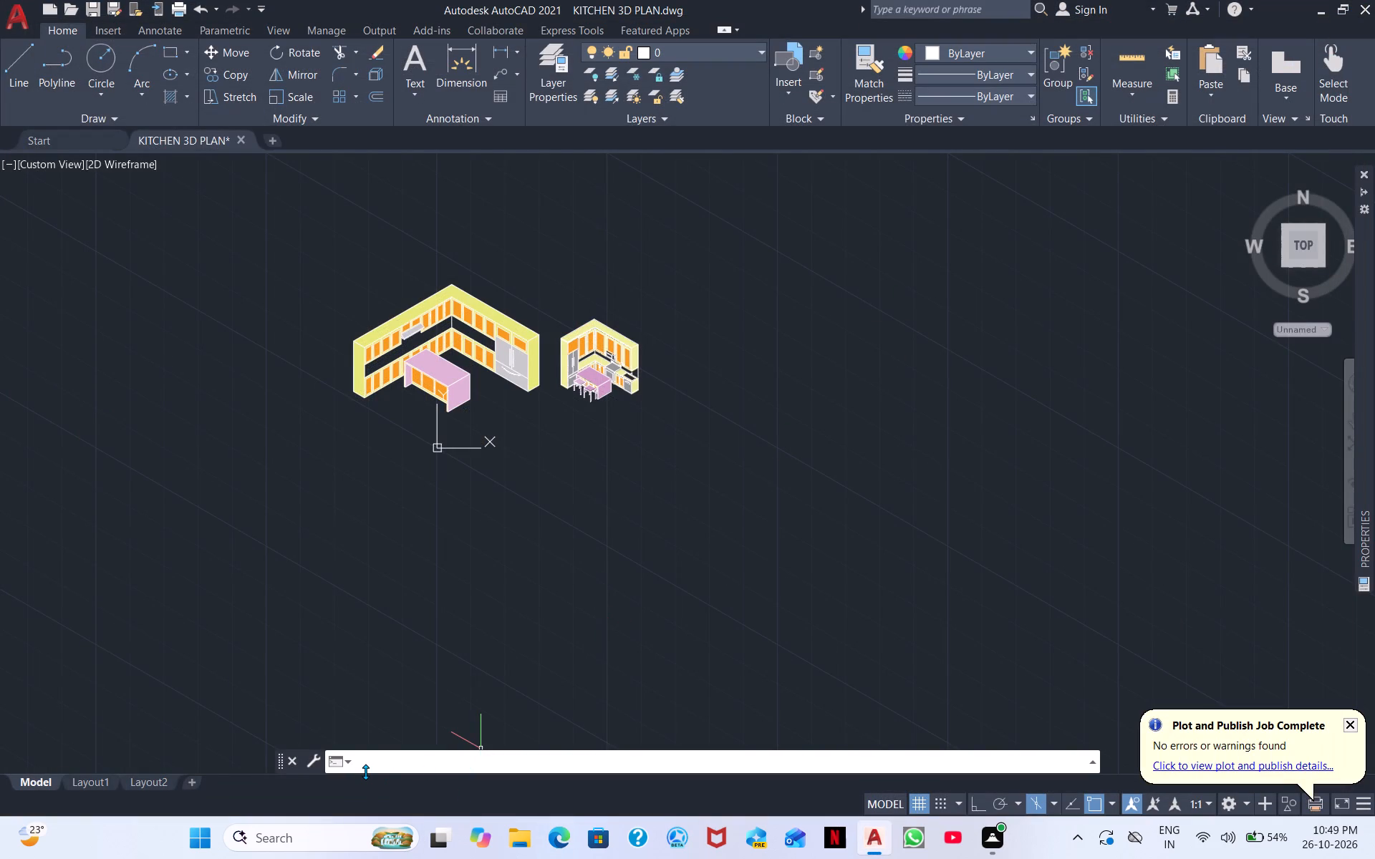
{"action": "type", "text": "log"}
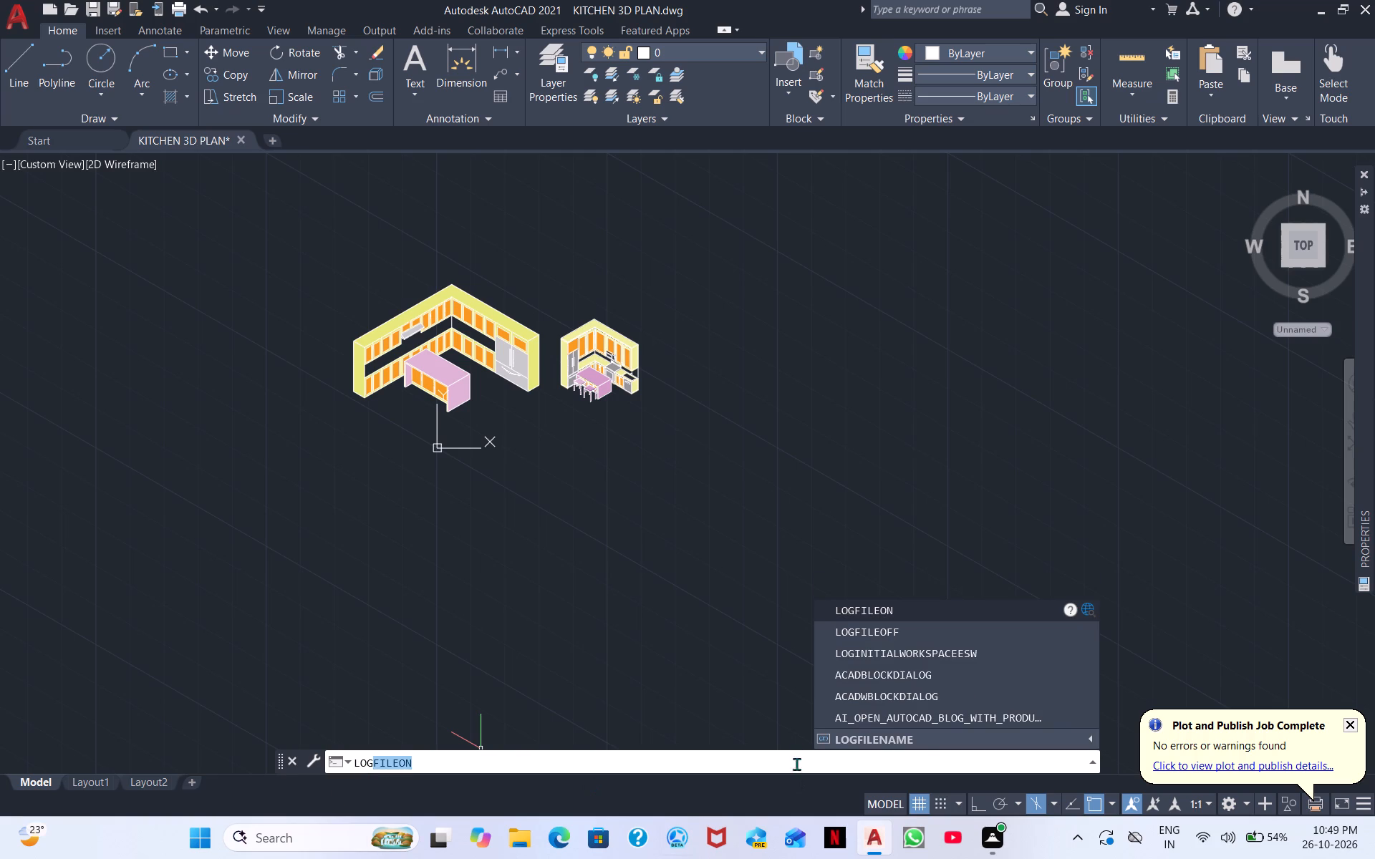
{"action": "left_click", "coordinate": [831, 742]}
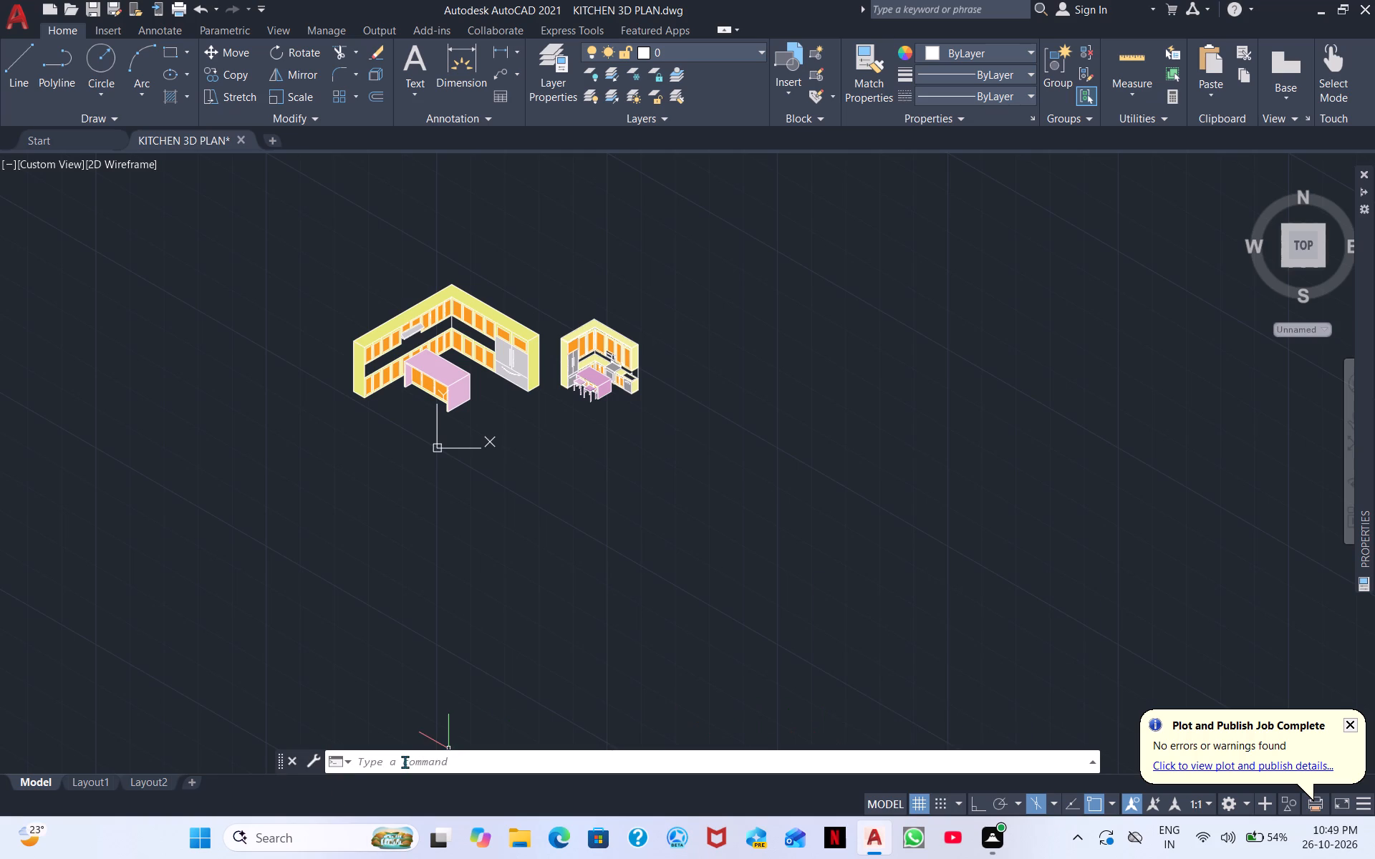
{"action": "left_click", "coordinate": [405, 762]}
{"action": "type", "text": "logfile"}
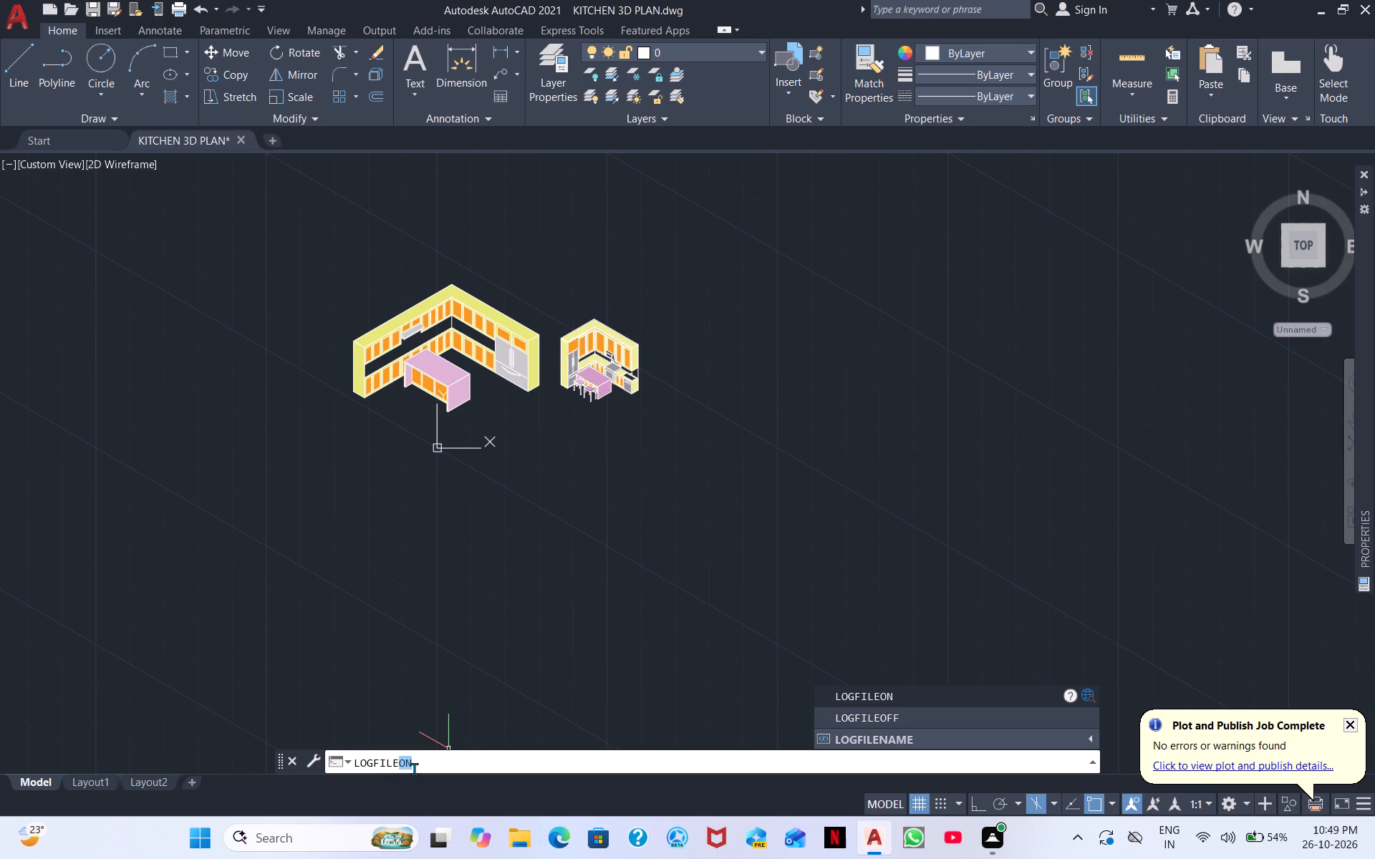
{"action": "type", "text": "name"}
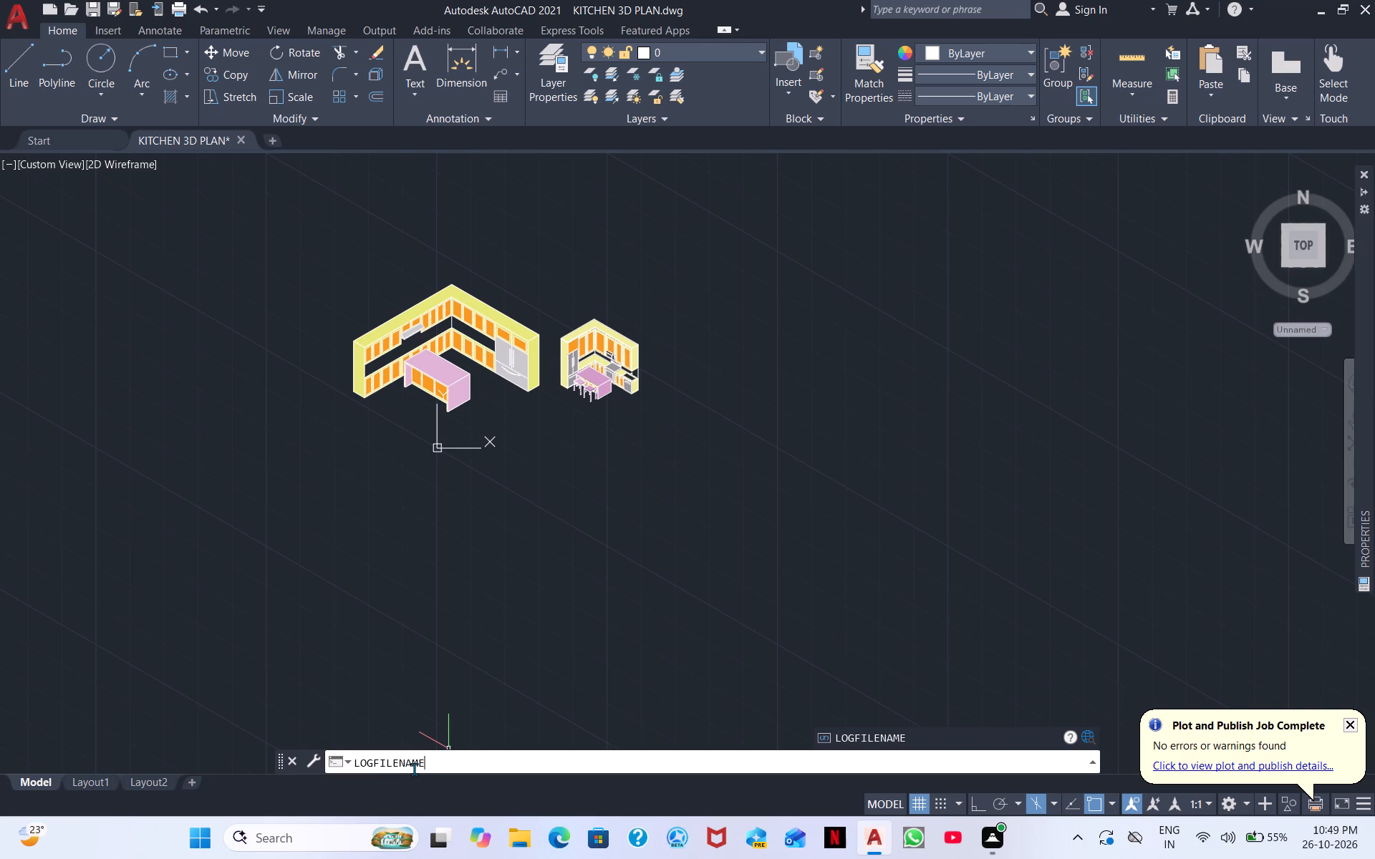
{"action": "key", "text": "Return"}
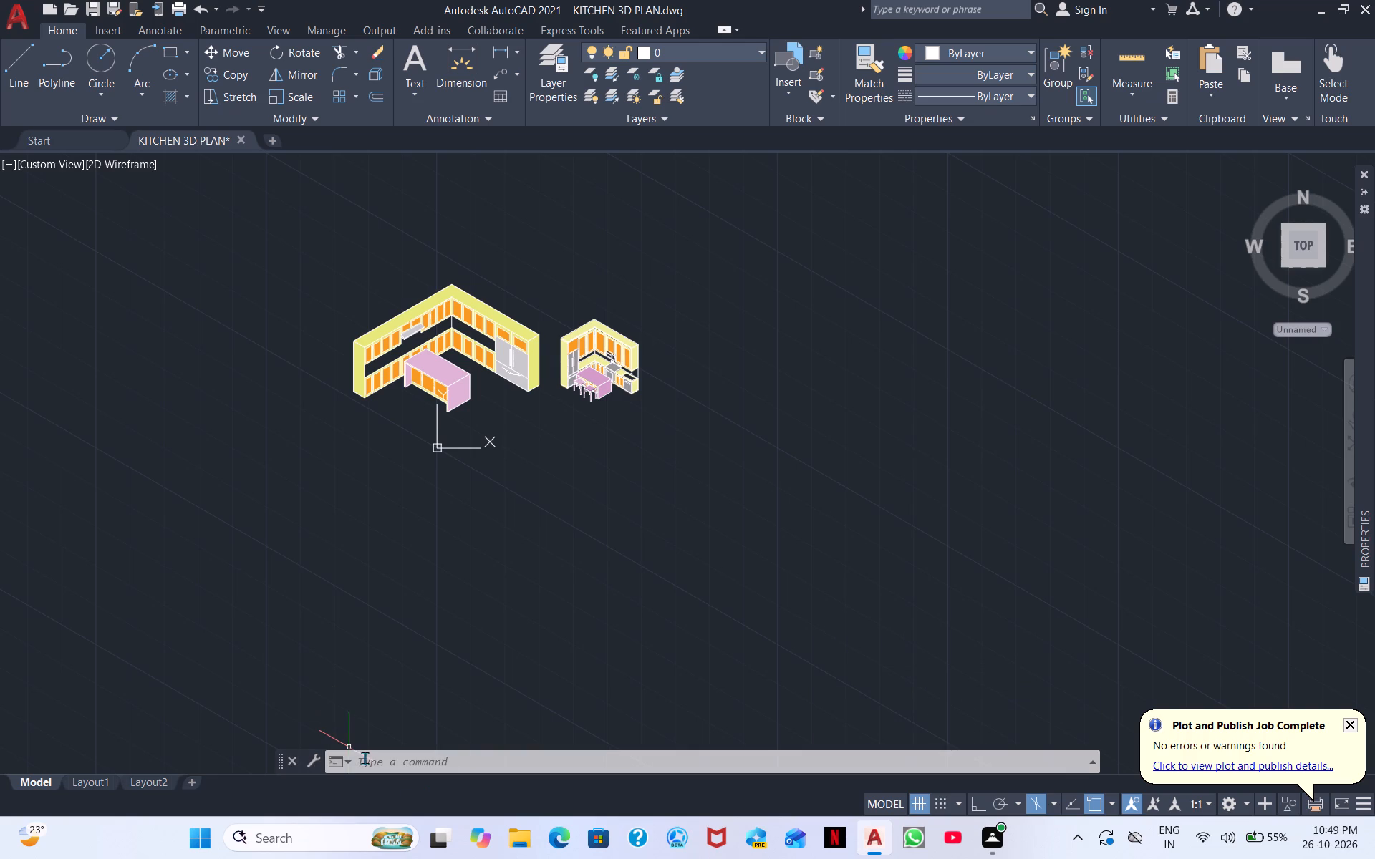
{"action": "left_click", "coordinate": [365, 758]}
{"action": "type", "text": "log"}
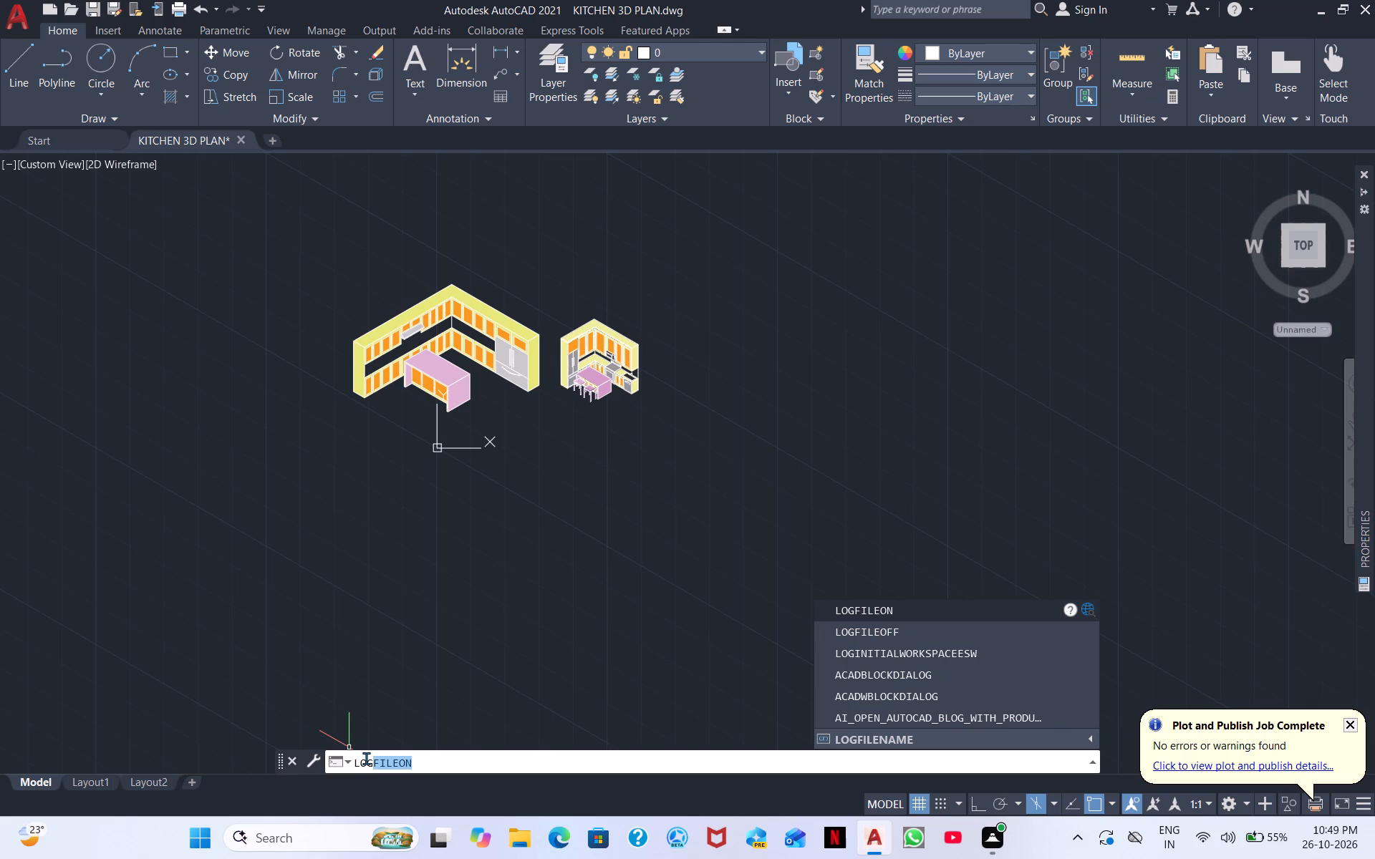
{"action": "type", "text": "filename"}
{"action": "key", "text": "space"}
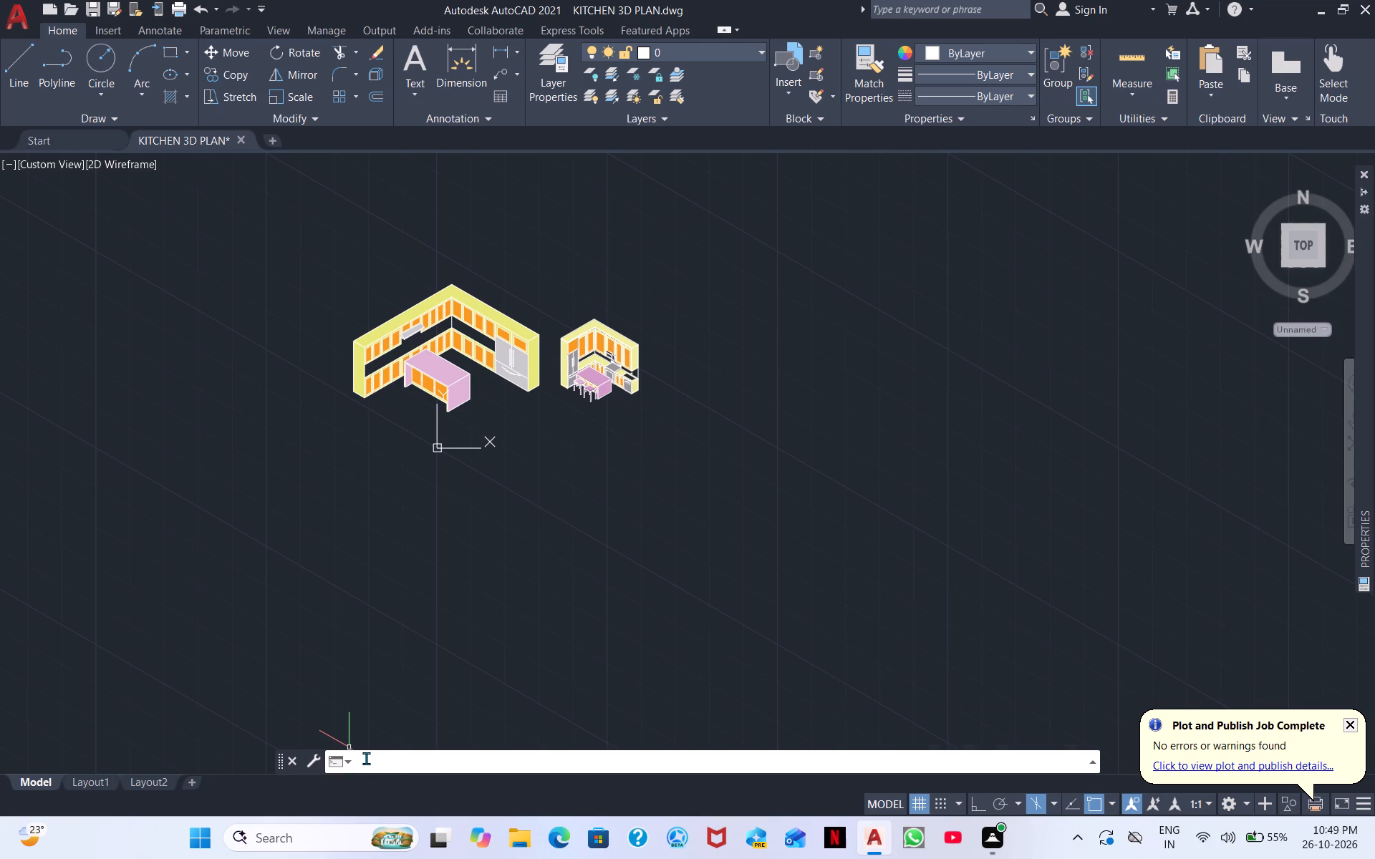
{"action": "type", "text": "lo"}
{"action": "key", "text": "g"}
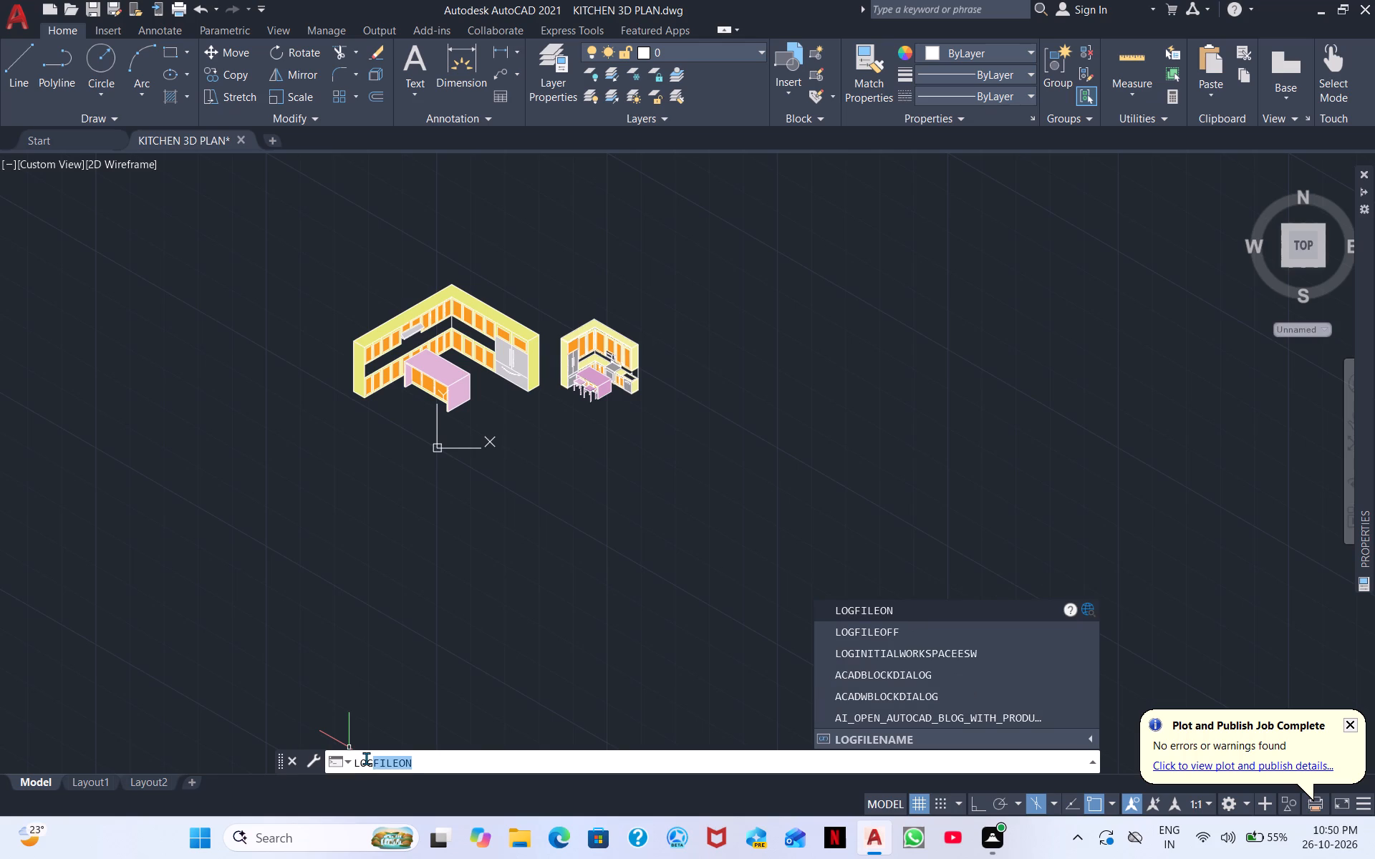
{"action": "type", "text": "file"}
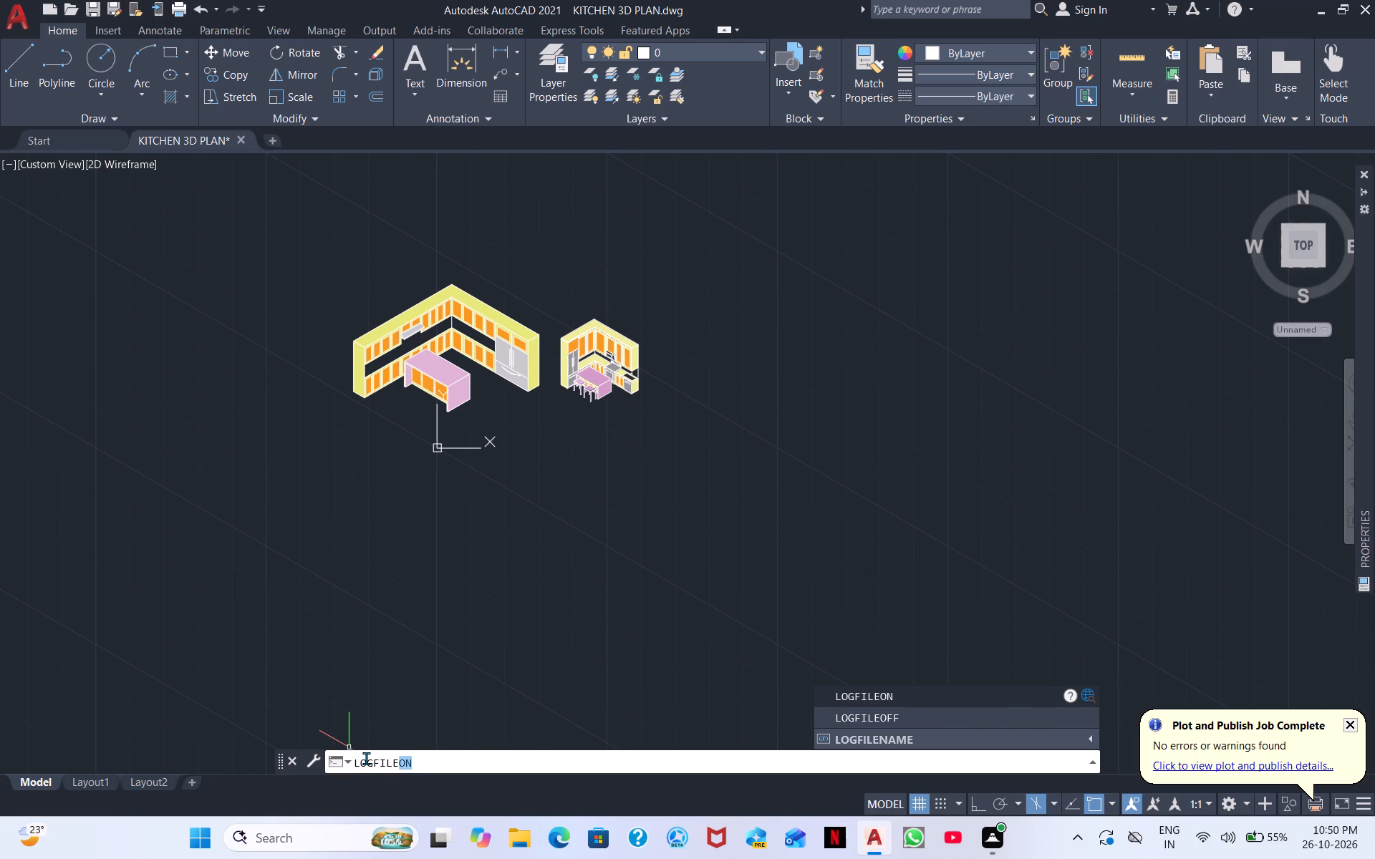
{"action": "type", "text": "name"}
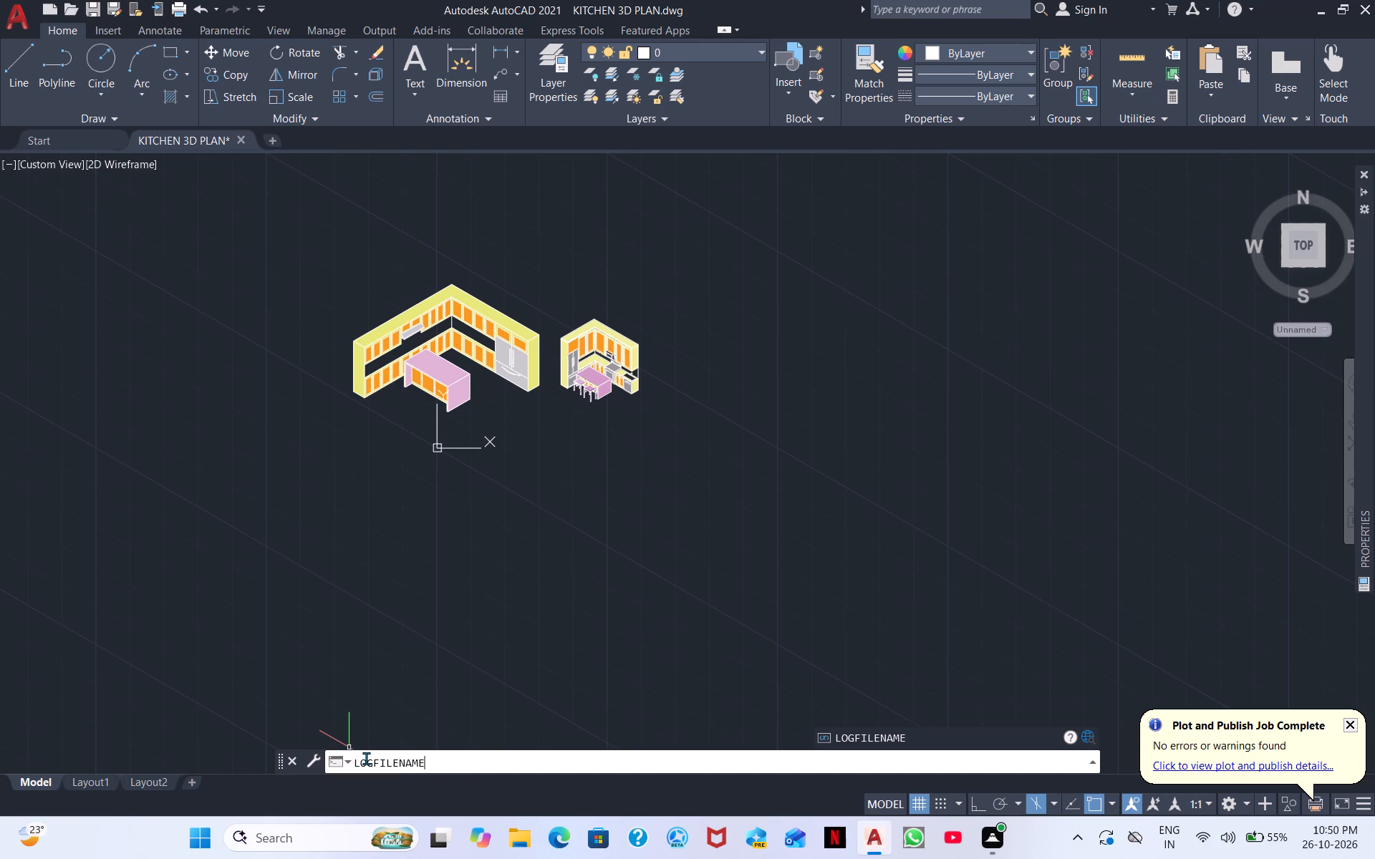
{"action": "key", "text": "Return"}
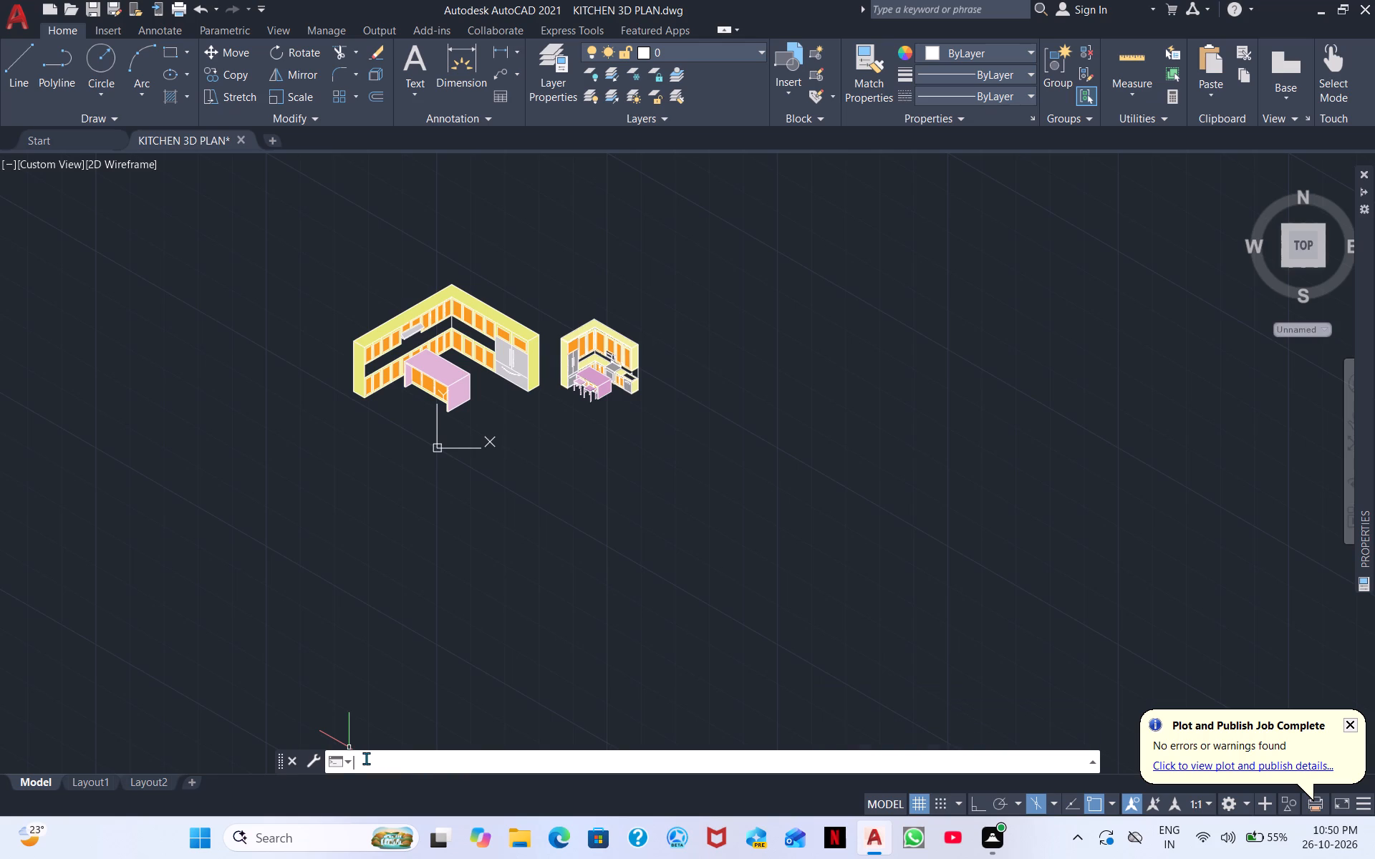
Turn off isometric drafting mode.
{"action": "left_click", "coordinate": [1029, 807]}
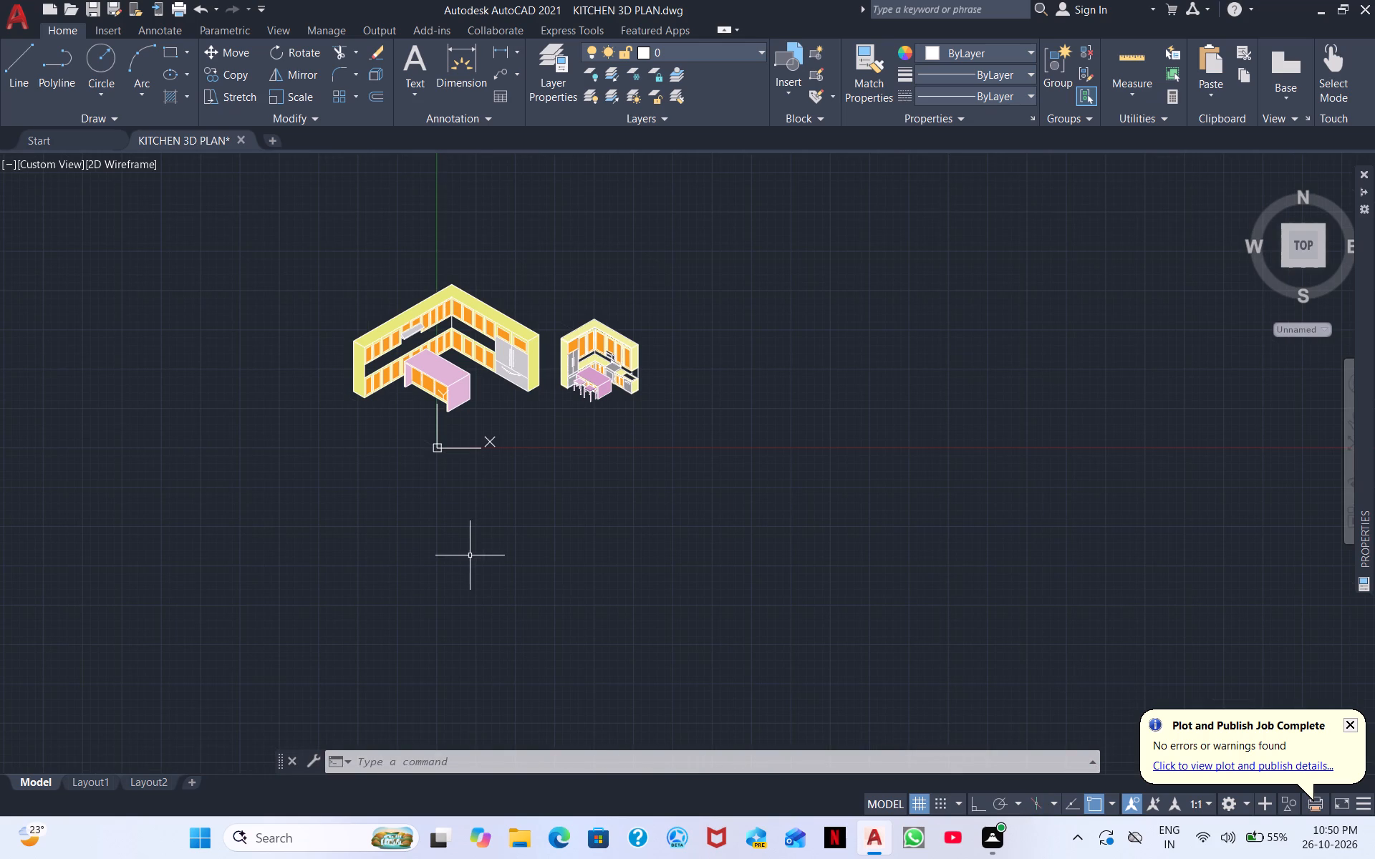
Query the LOGFILENAME system variable again with isometric drafting off.
{"action": "type", "text": "log"}
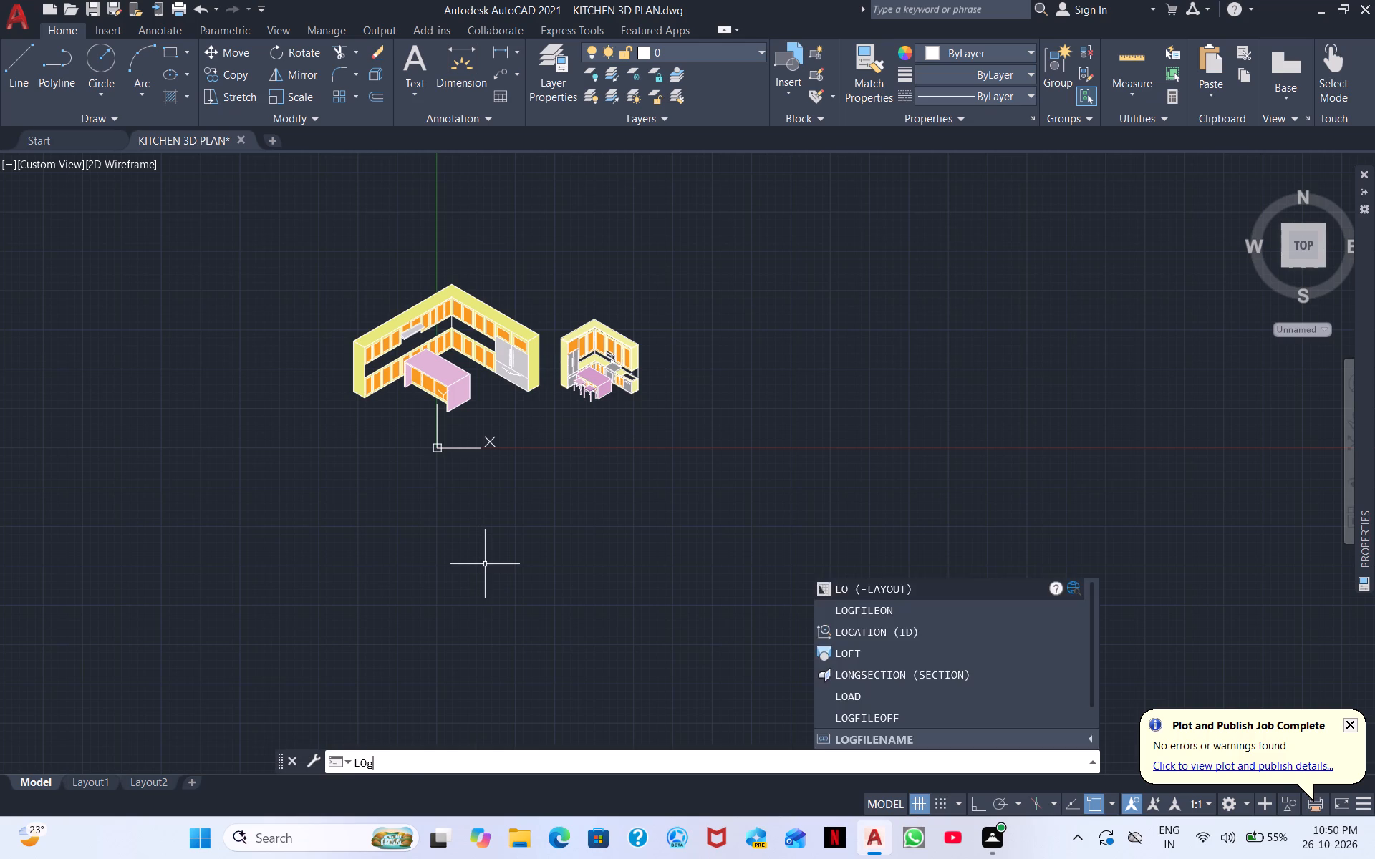
{"action": "type", "text": "filename"}
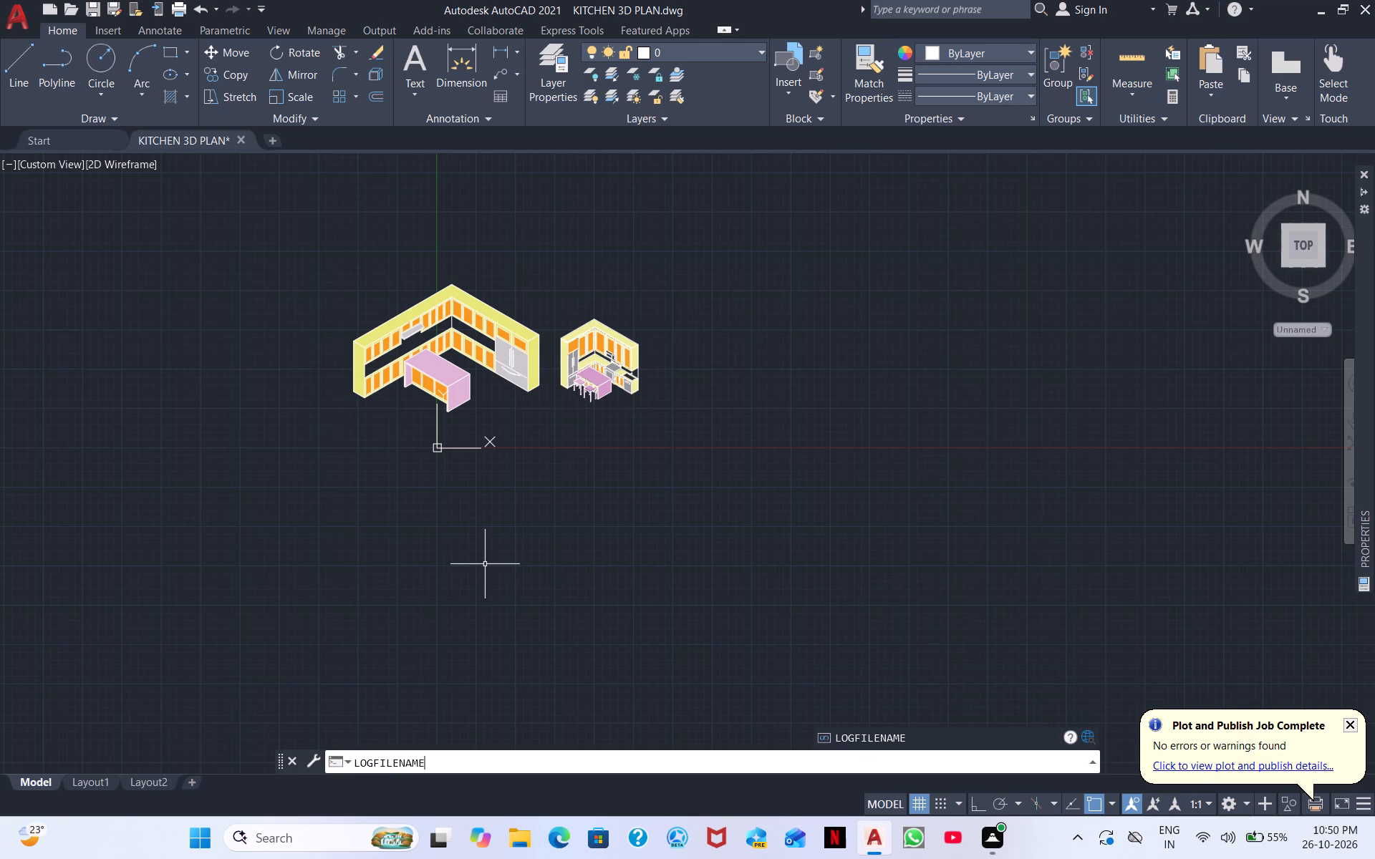
{"action": "key", "text": "Return"}
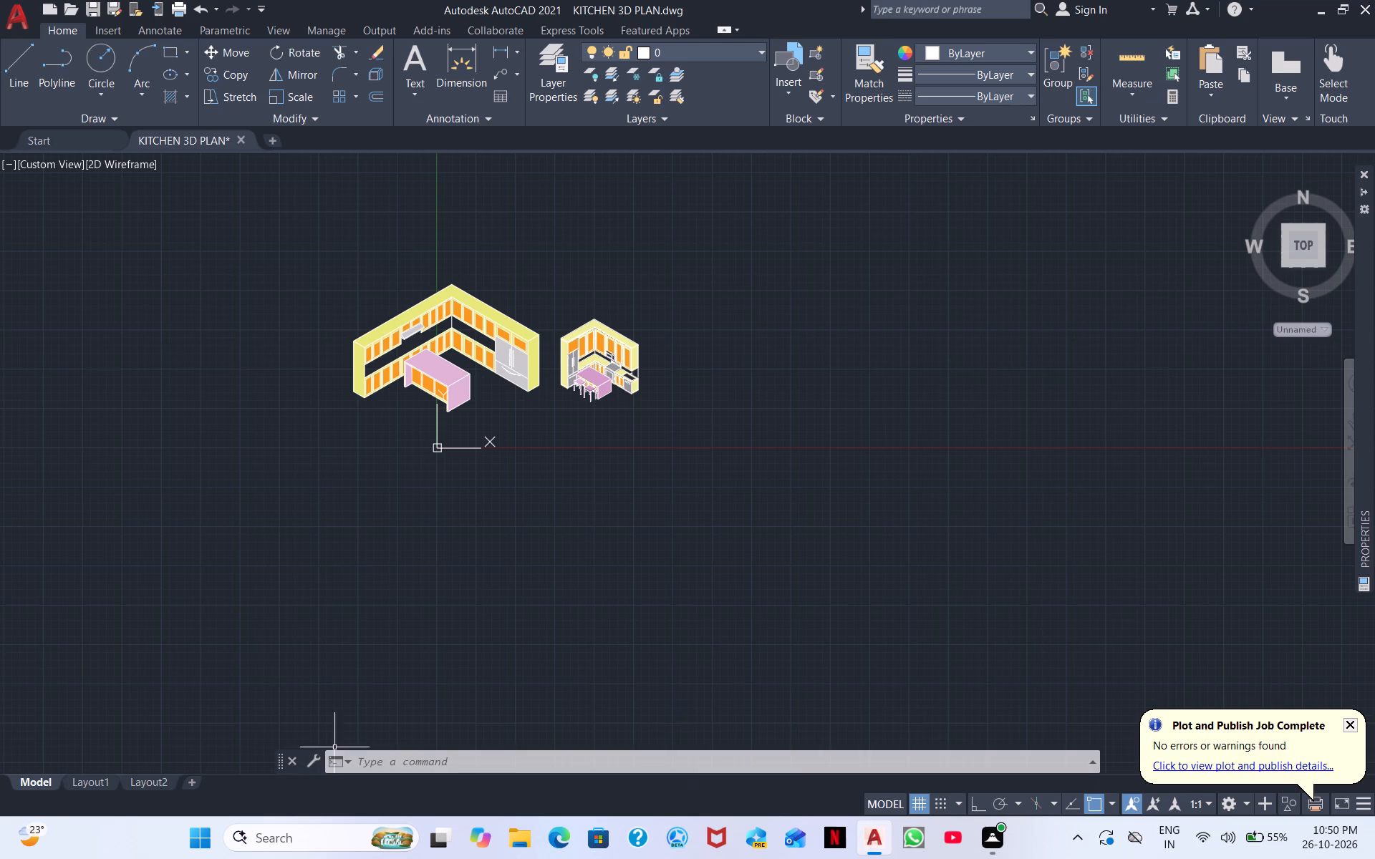
Change the viewport from the custom view to the Top view, keeping both kitchen drawings in sight.
{"action": "left_click", "coordinate": [40, 166]}
{"action": "left_click", "coordinate": [100, 213]}
{"action": "scroll", "coordinate": [386, 433], "scroll_direction": "down", "scroll_amount": 2}
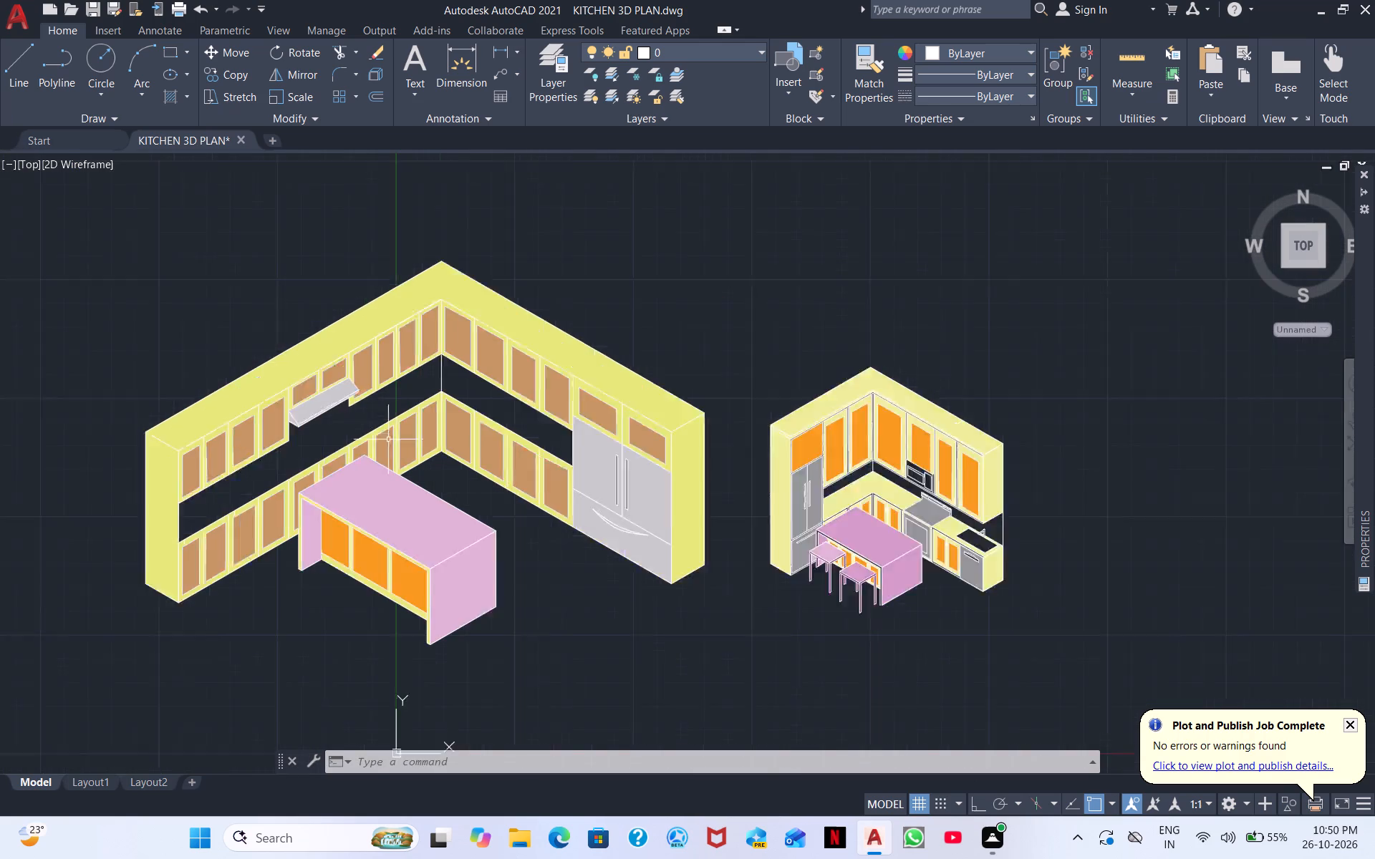
Query the LOGFILENAME system variable once more from the Top view.
{"action": "left_click", "coordinate": [415, 757]}
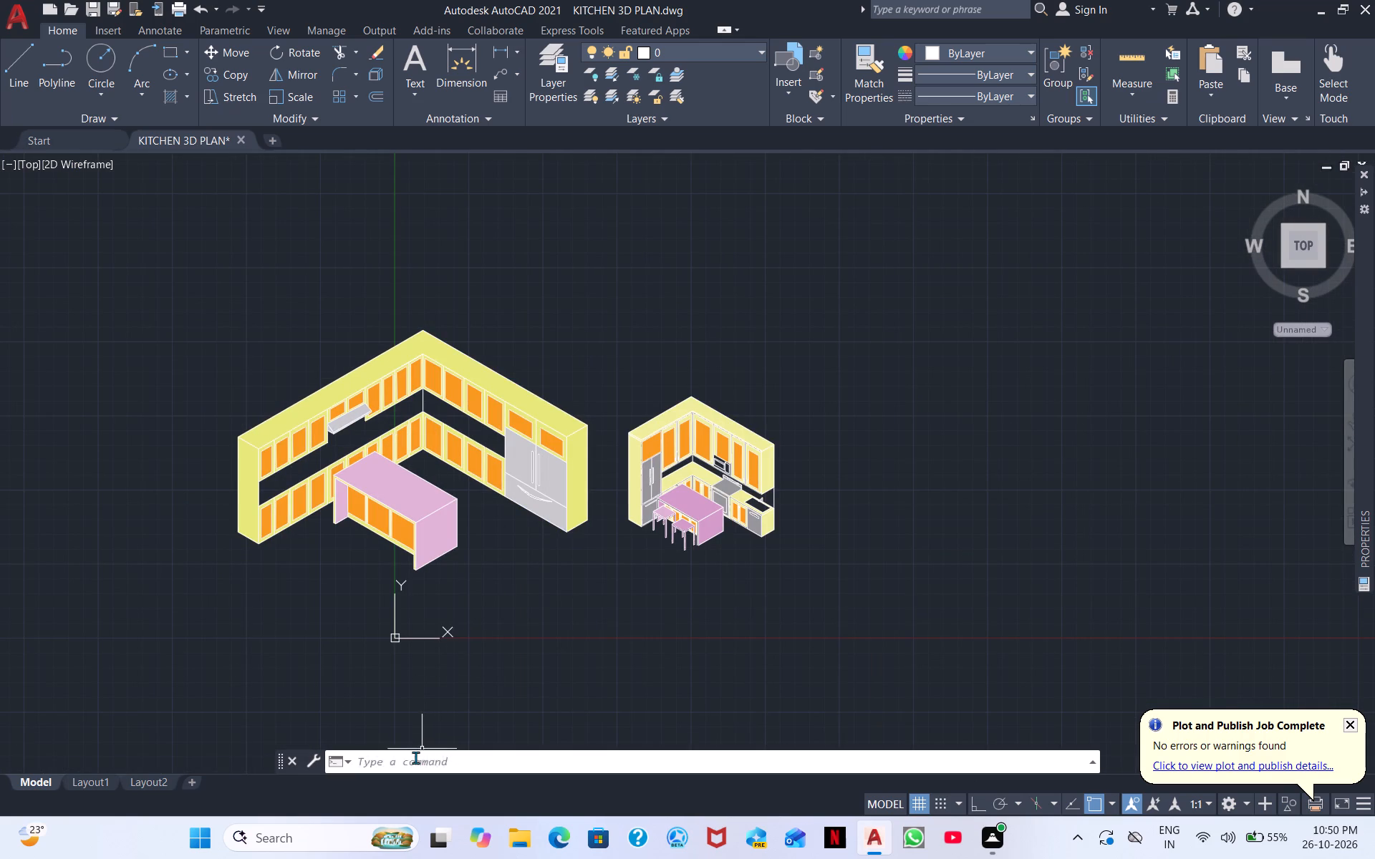
{"action": "type", "text": "logfil"}
{"action": "key", "text": "e"}
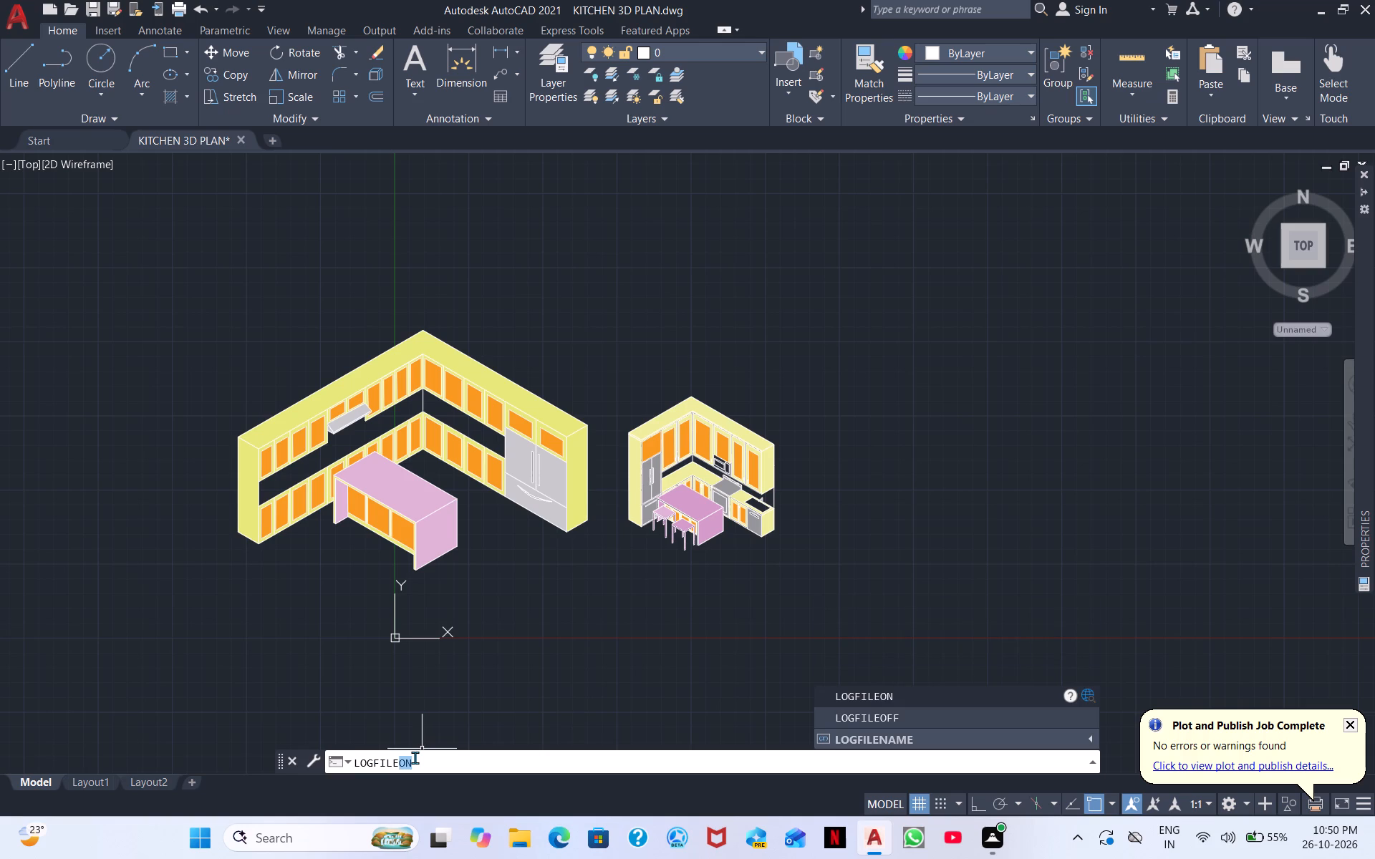
{"action": "type", "text": "name"}
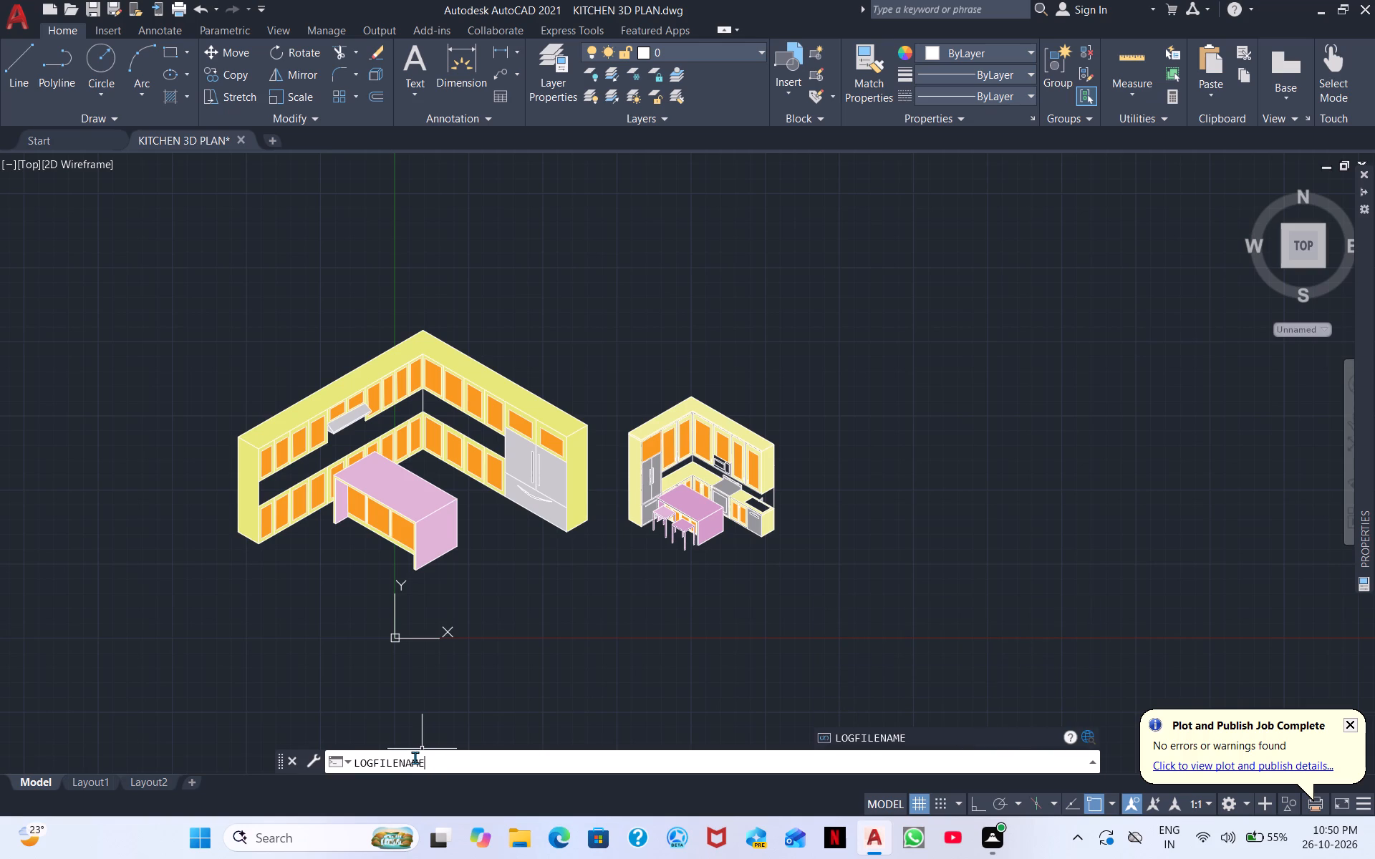
{"action": "key", "text": "Return"}
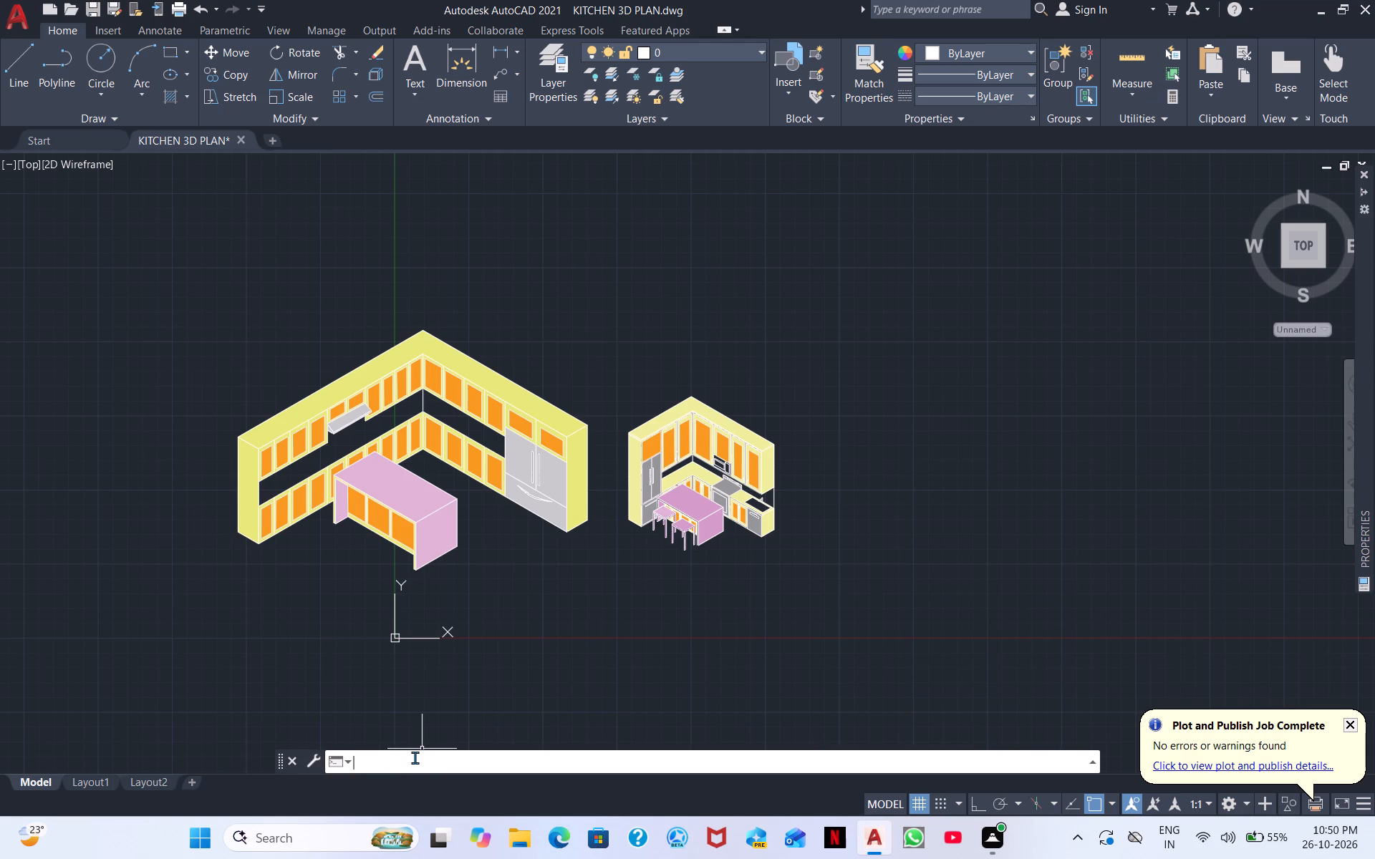
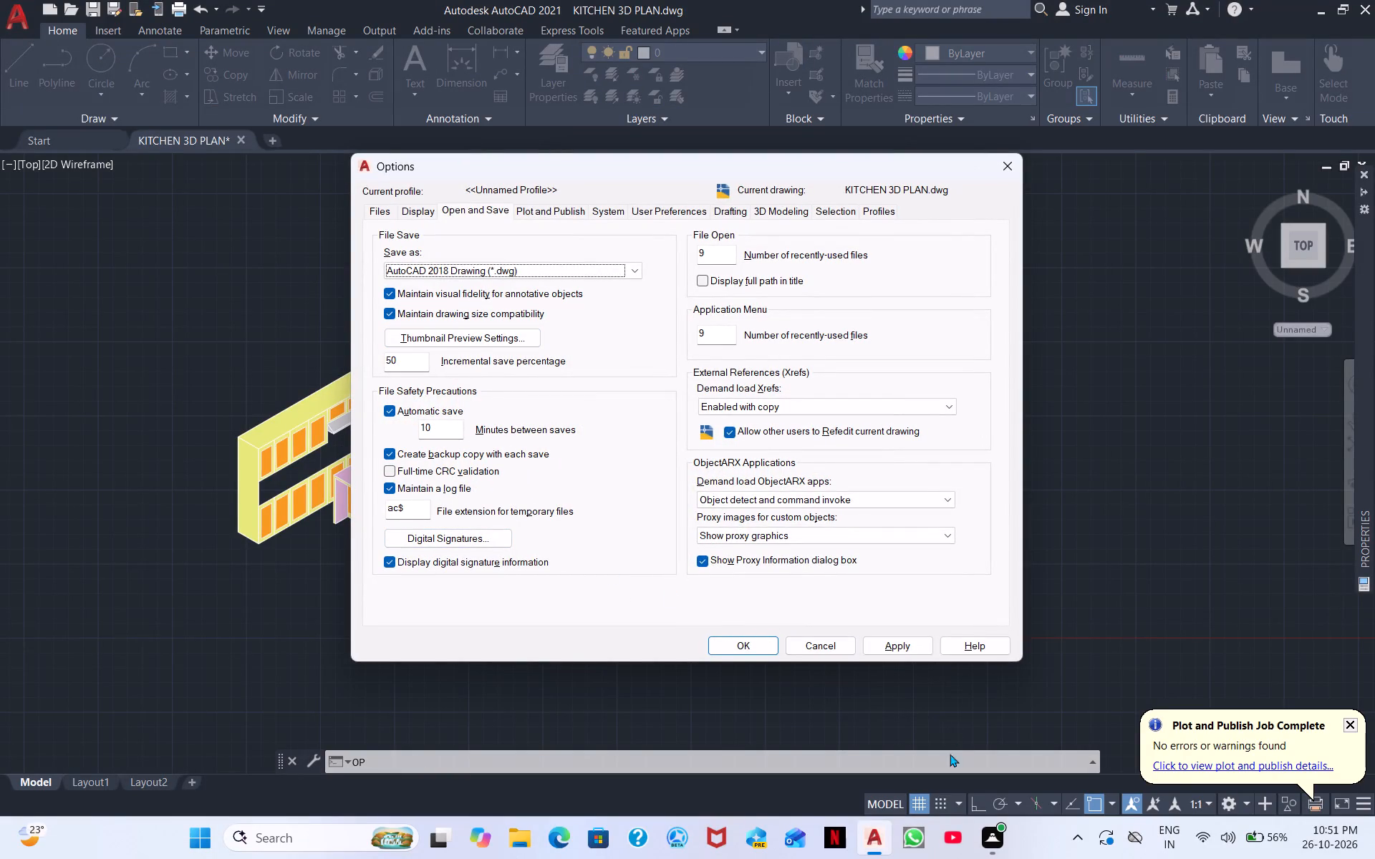
Apply the Open and Save options with Maintain a log file enabled and close the Options dialog.
{"action": "left_click", "coordinate": [892, 641]}
{"action": "left_click", "coordinate": [748, 653]}
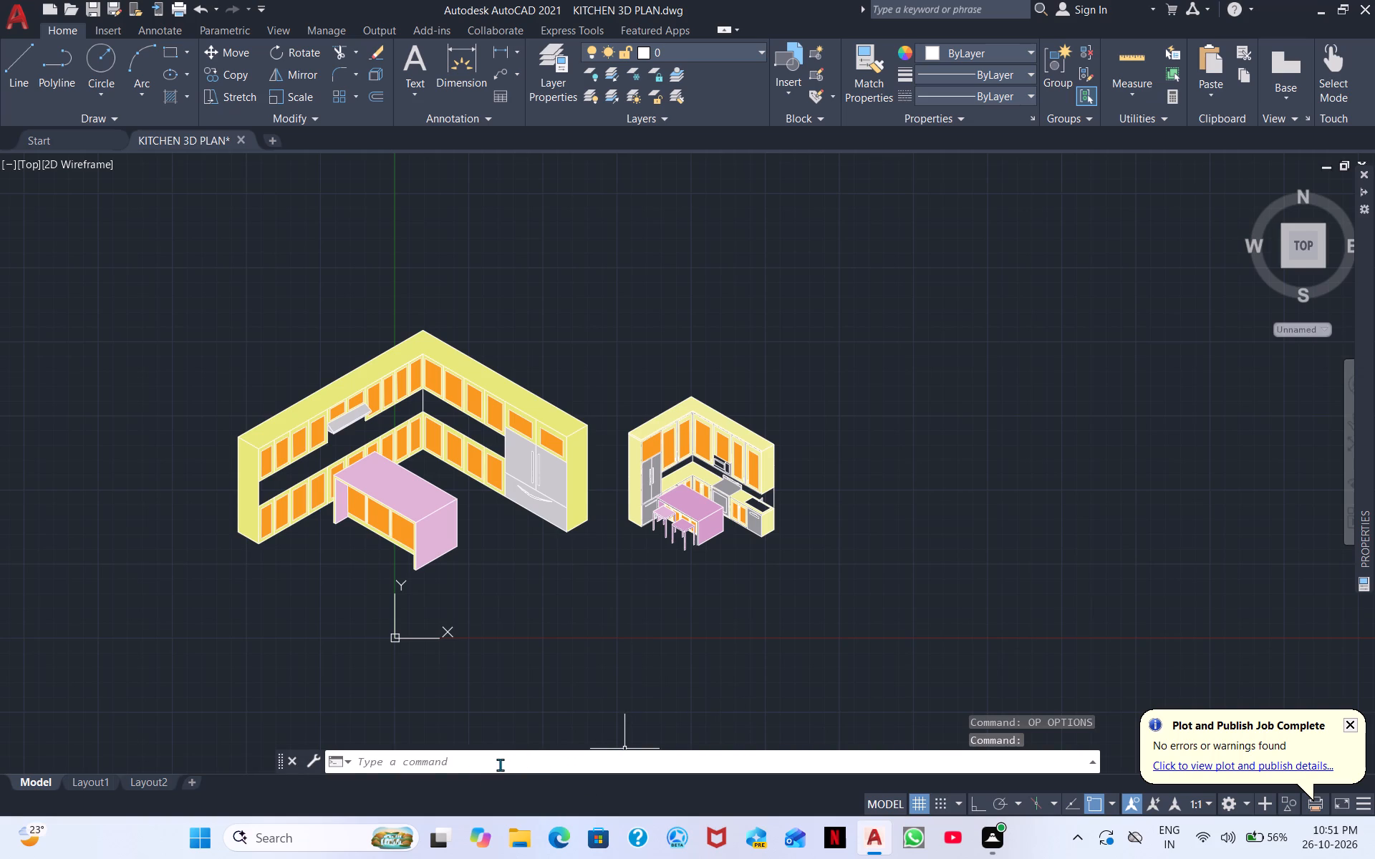
Query the LOGFILENAME system variable to get the drawing's log file path.
{"action": "left_click", "coordinate": [455, 772]}
{"action": "type", "text": "logfil"}
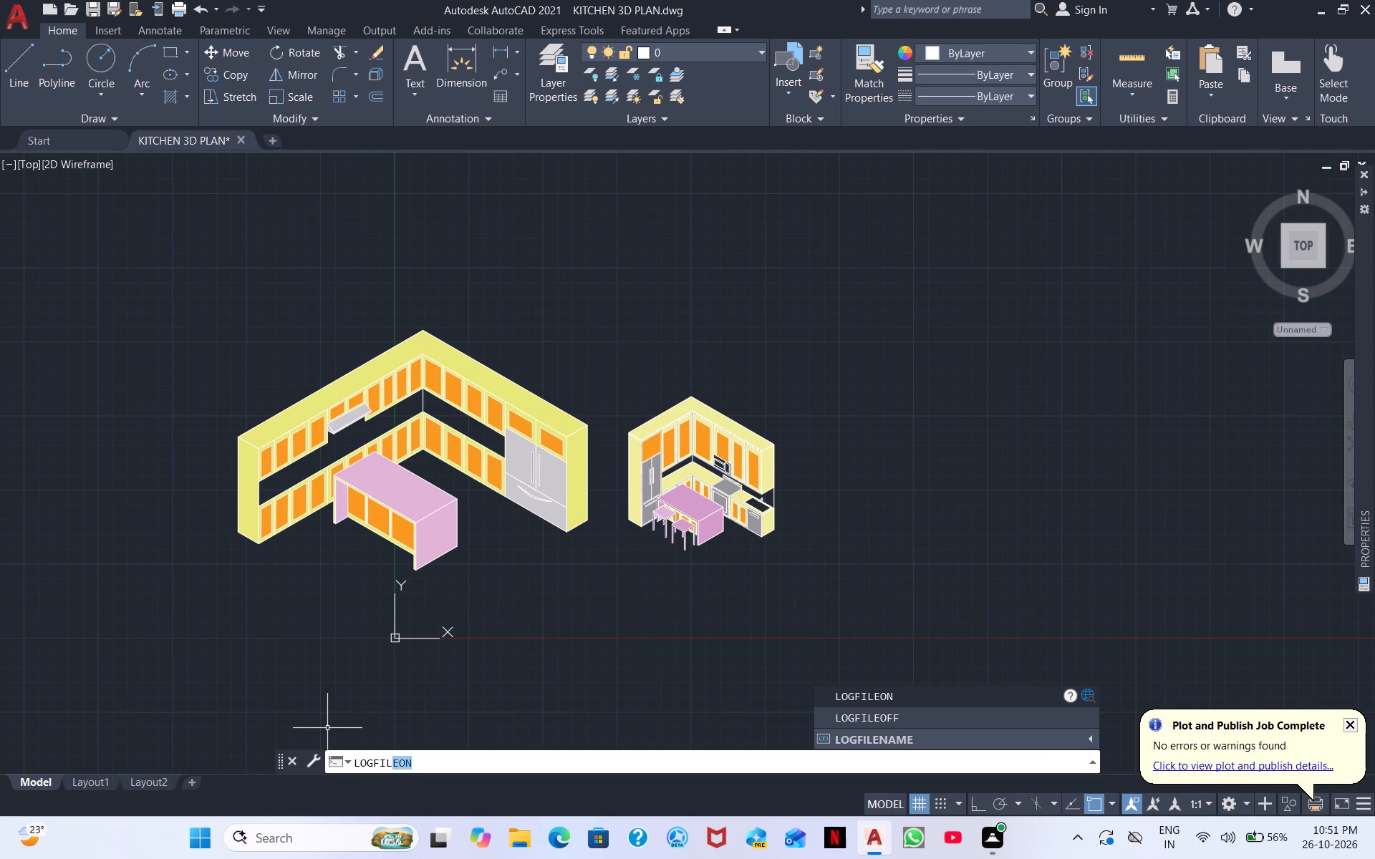
{"action": "key", "text": "w"}
{"action": "key", "text": "BackSpace"}
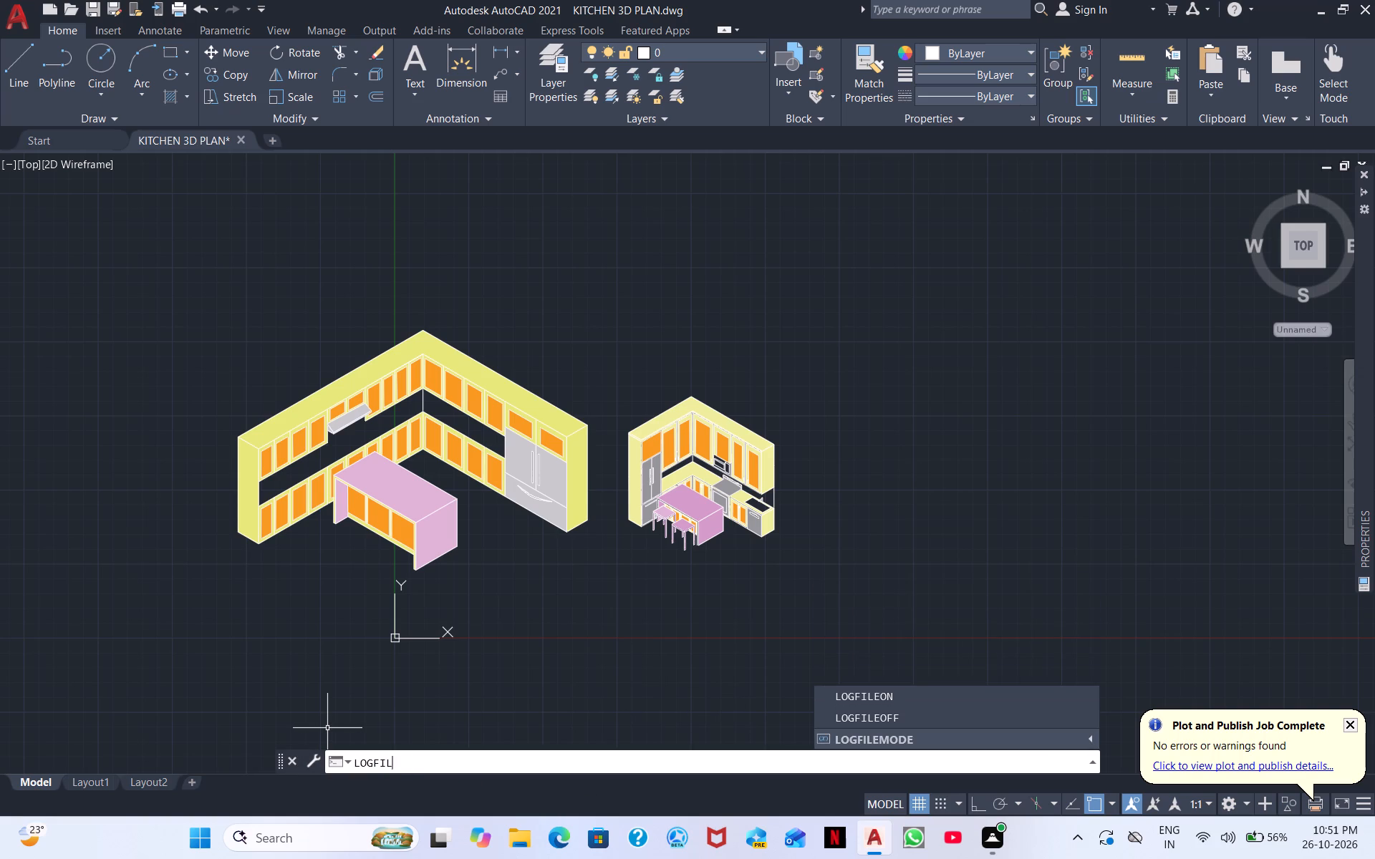
{"action": "type", "text": "enm"}
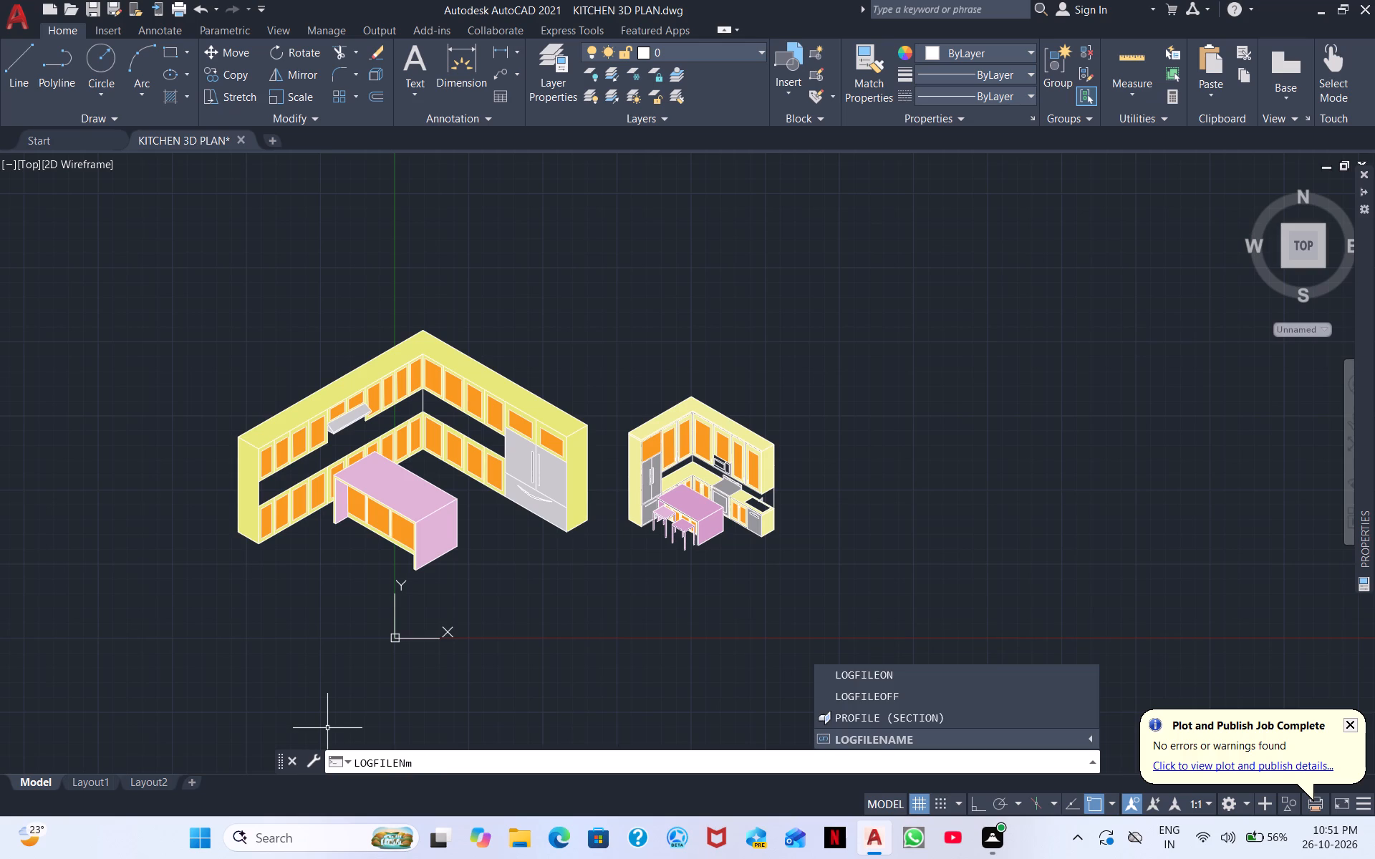
{"action": "key", "text": "BackSpace"}
{"action": "key", "text": "a"}
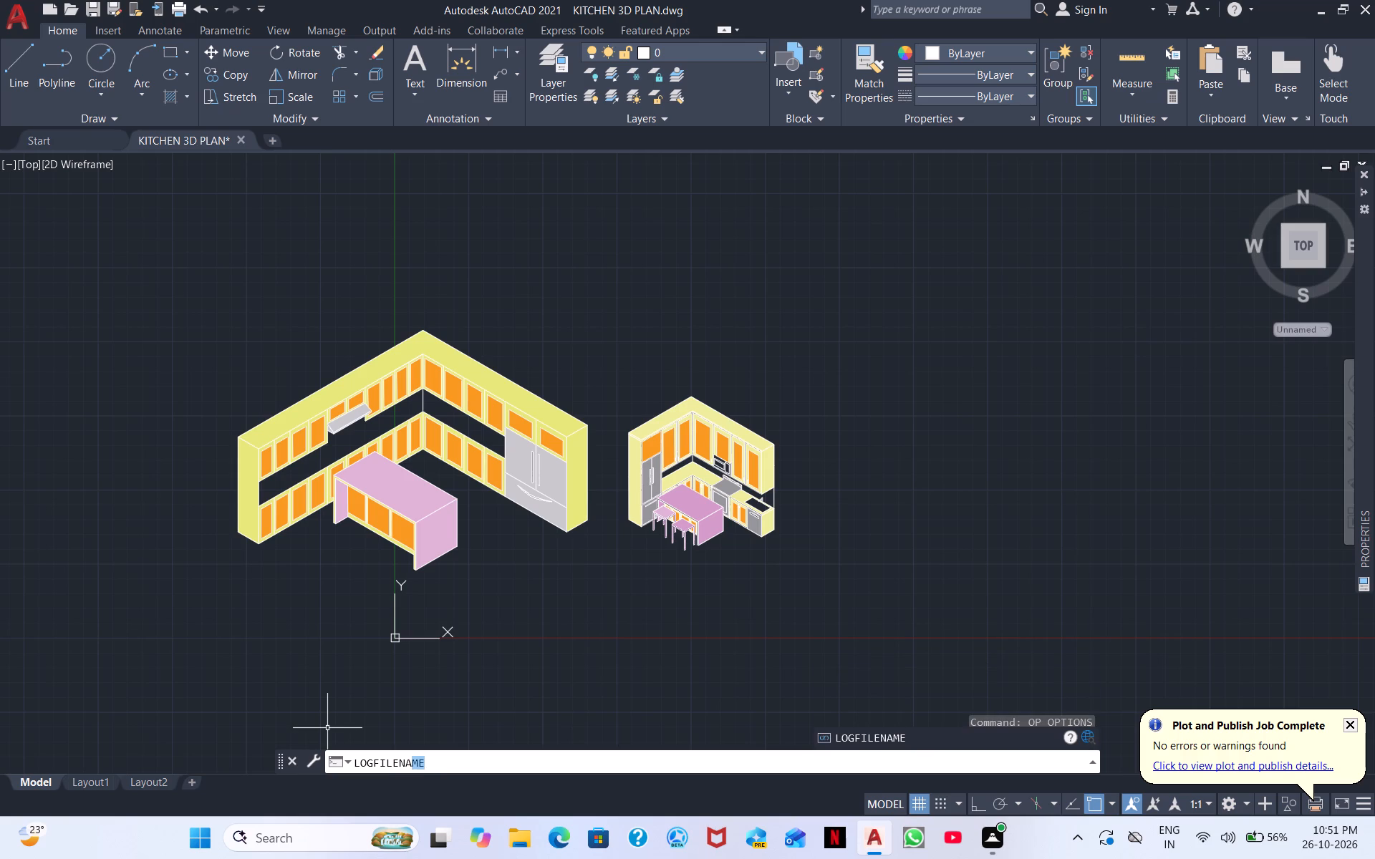
{"action": "type", "text": "me"}
{"action": "key", "text": "space"}
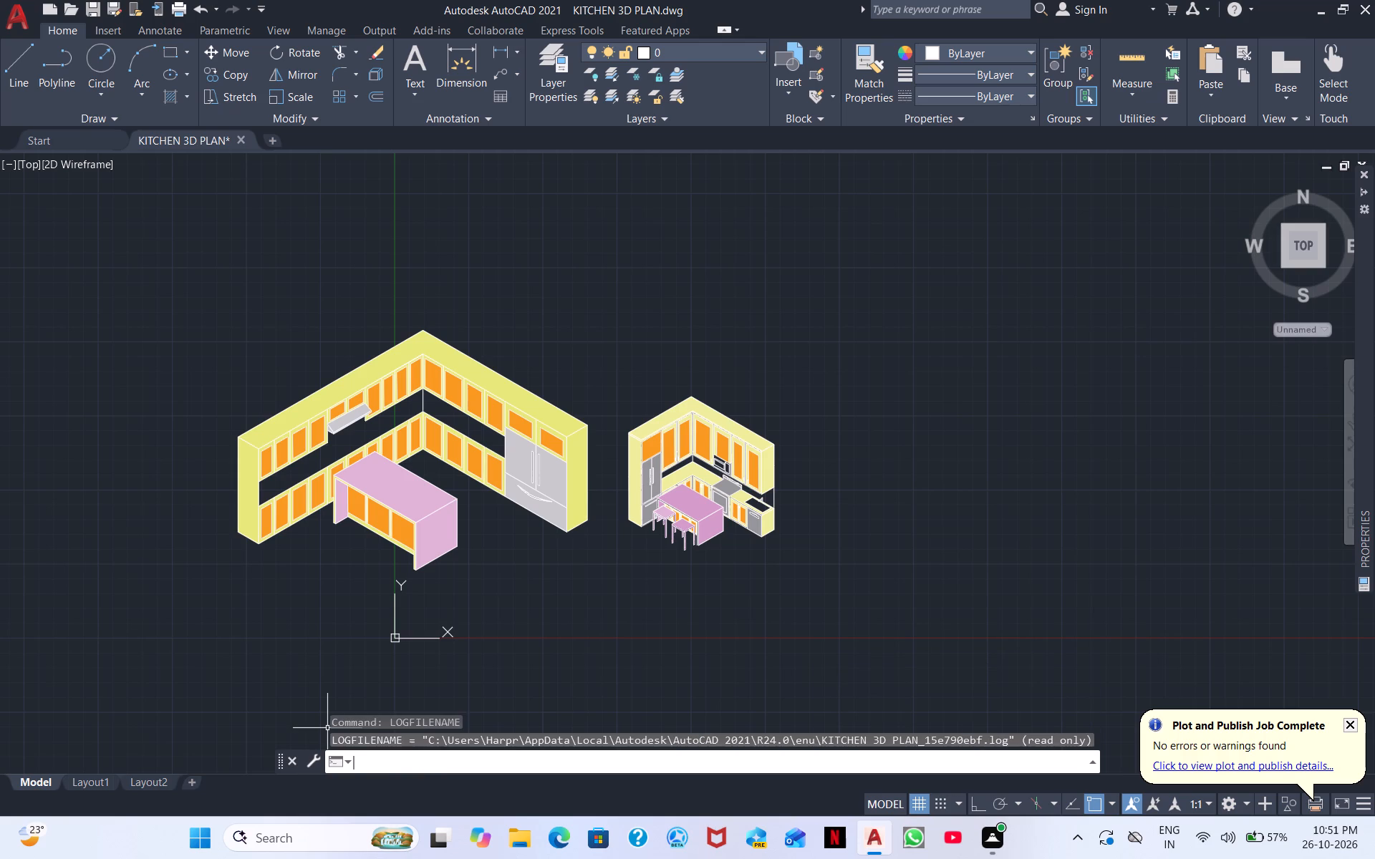